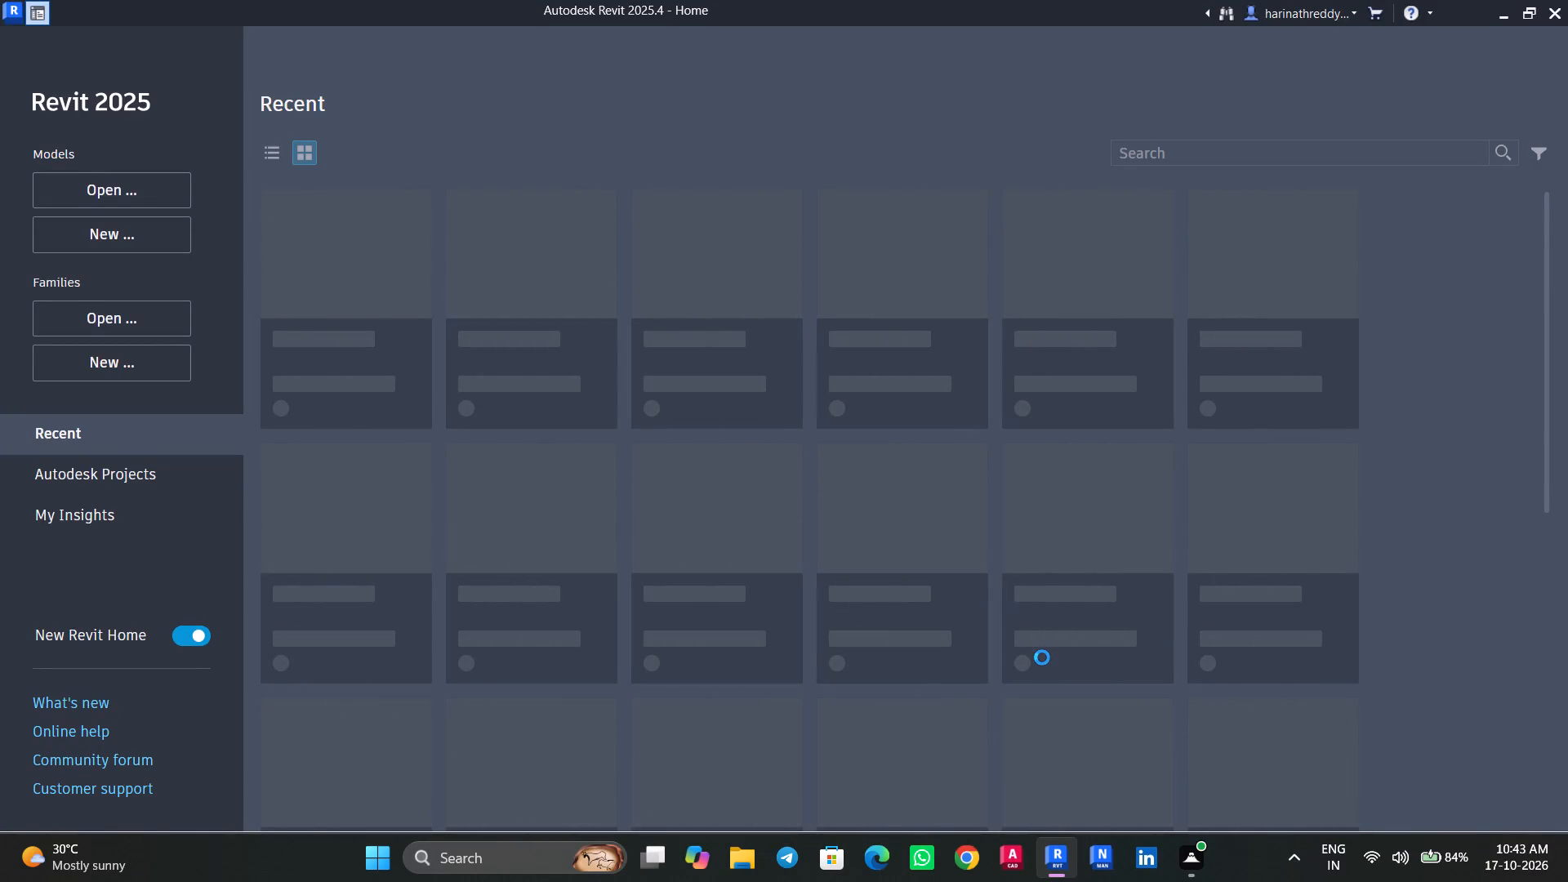
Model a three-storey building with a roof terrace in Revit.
Create a new project using the template listed directly after Construction Template.
click(158, 242)
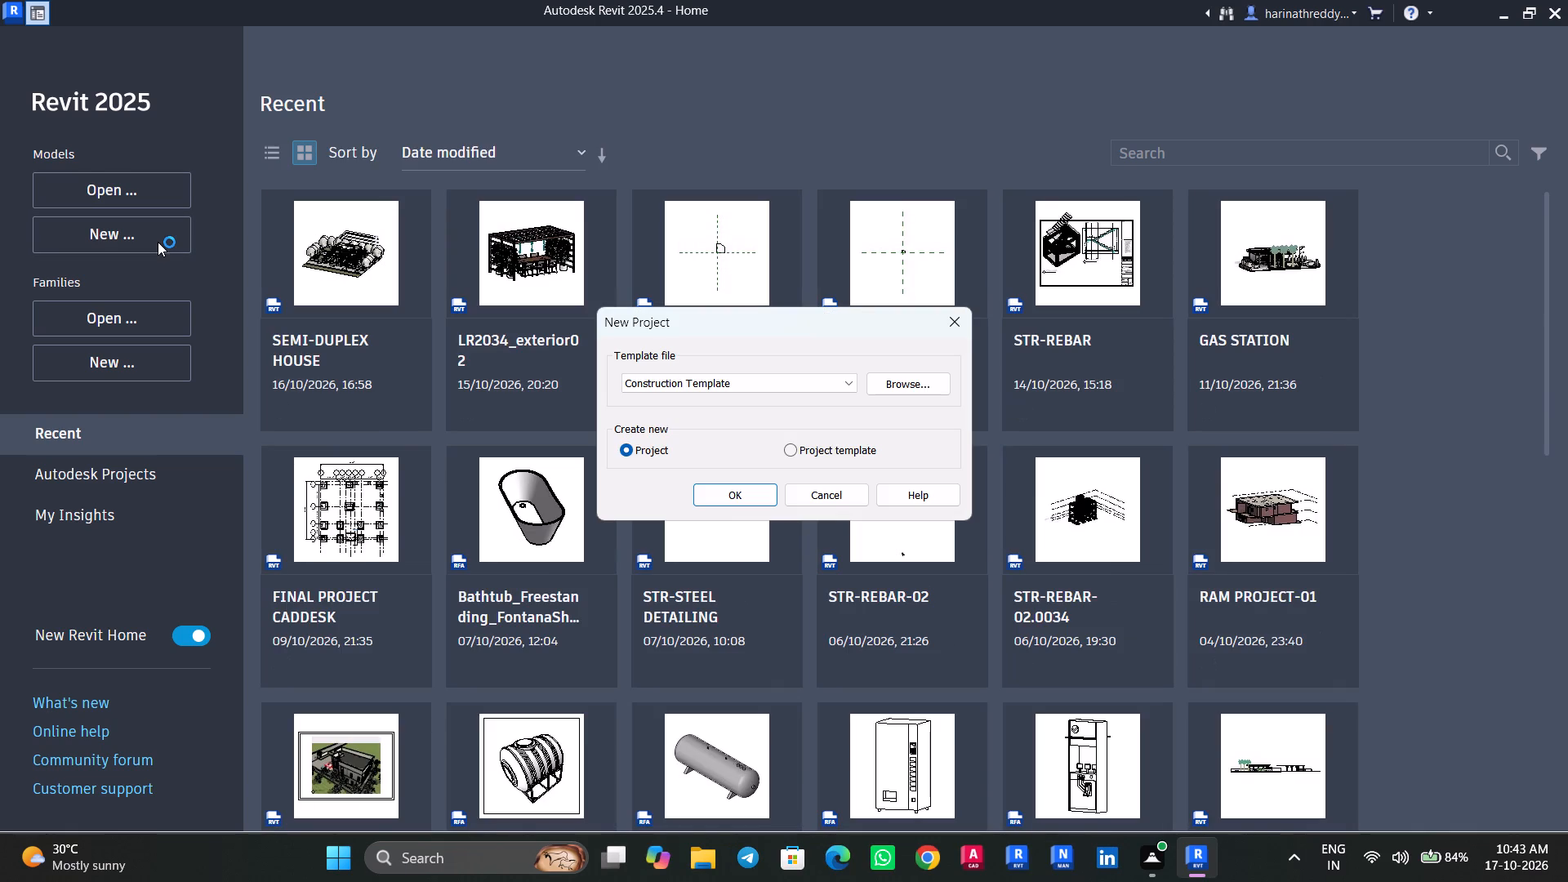
key(Down)
key(Return)
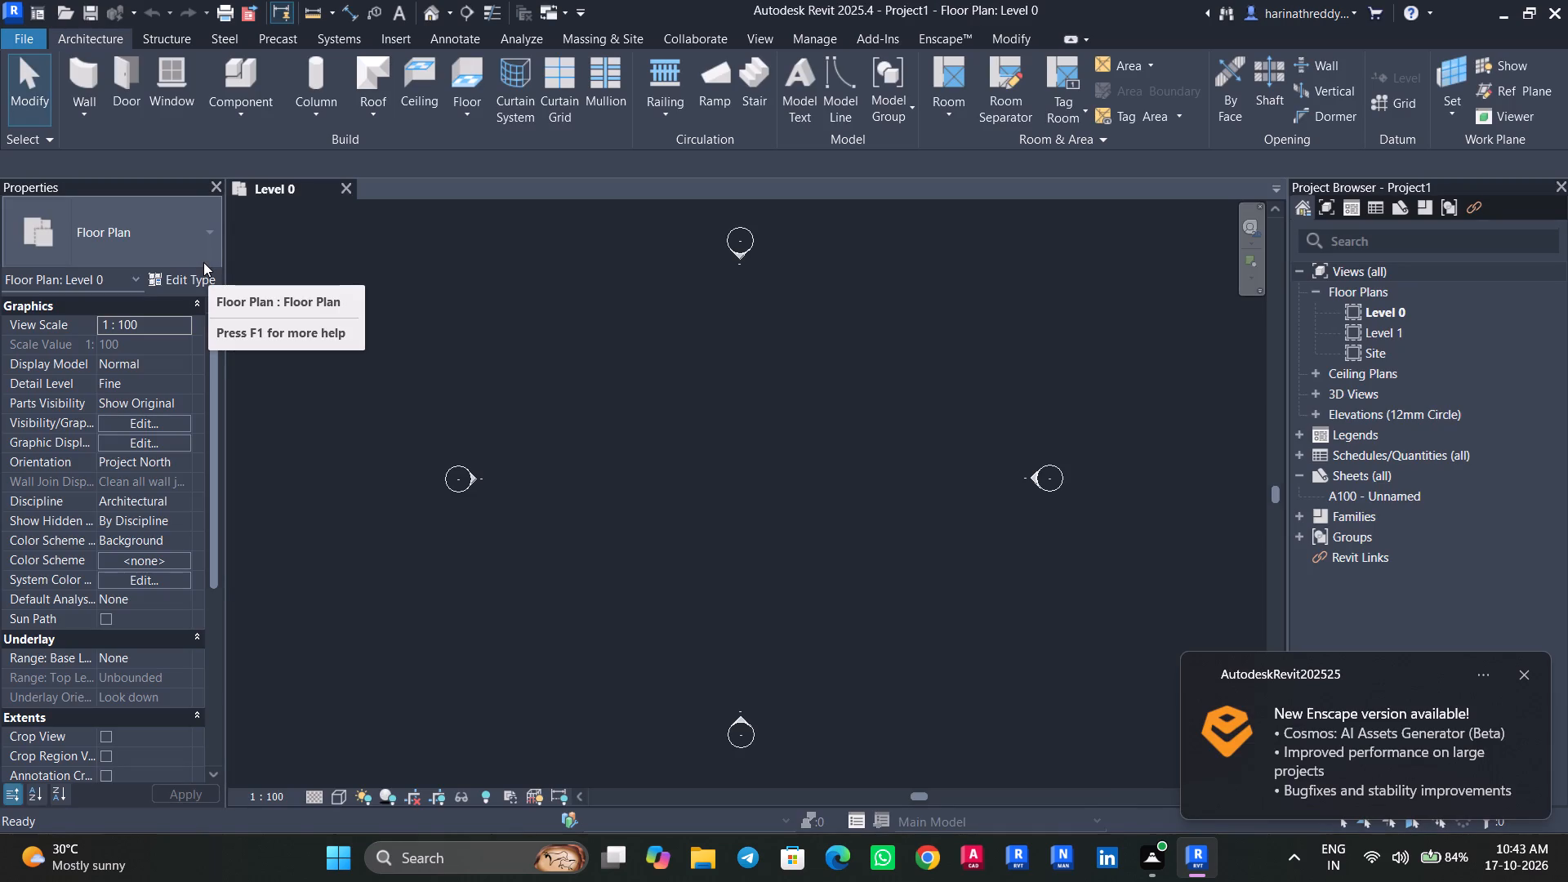
click(1517, 676)
Link the image Modern 2 BHK Duplex Architectural Board into the Level 0 floor plan, placed centrally between the elevation markers.
click(402, 39)
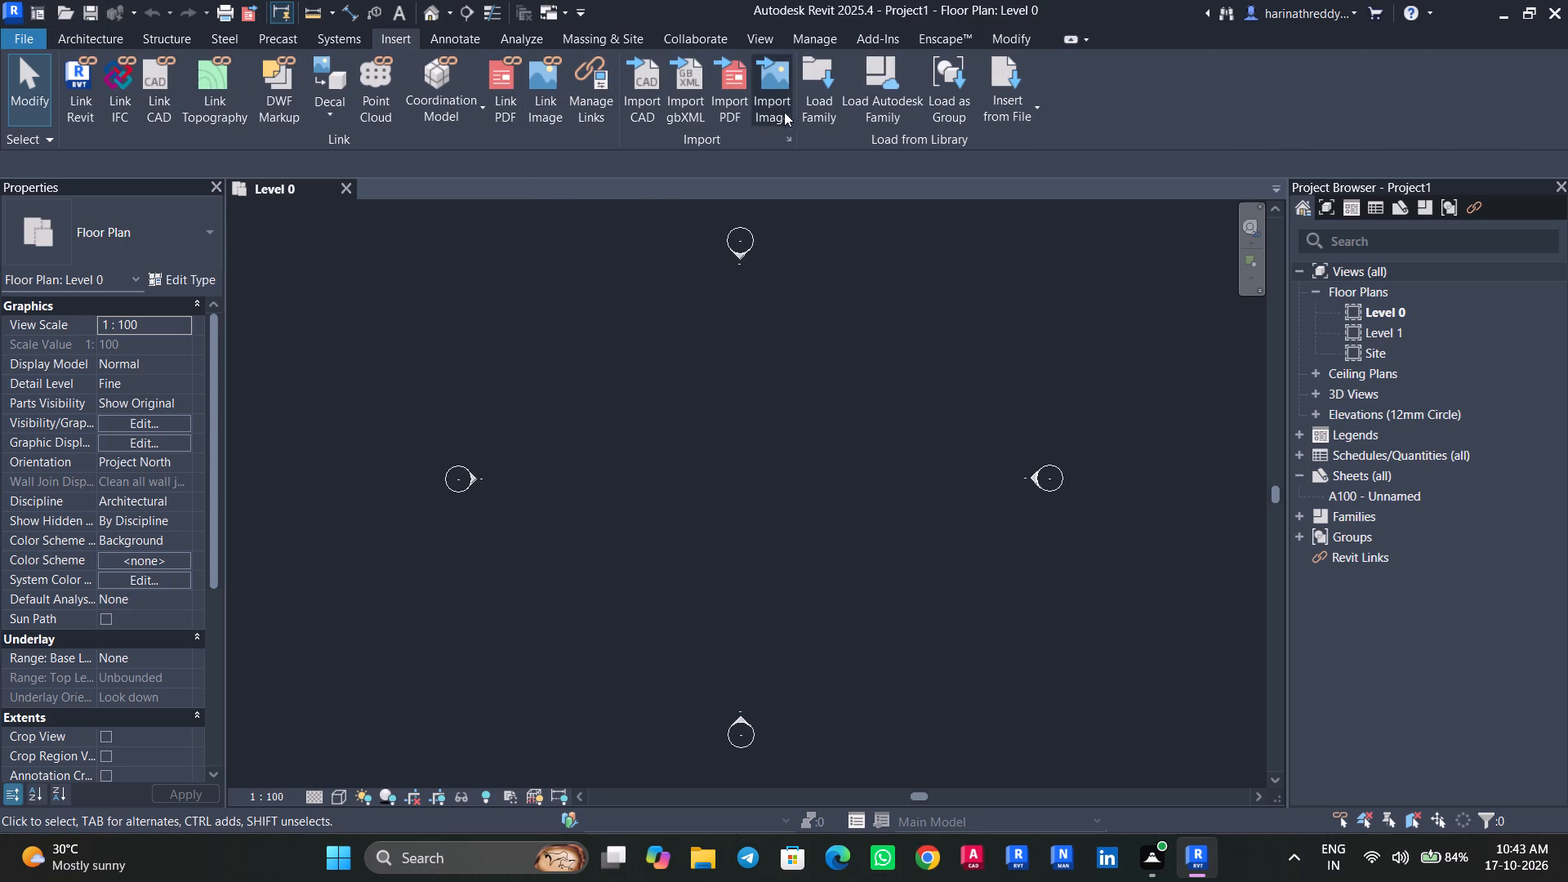
click(555, 107)
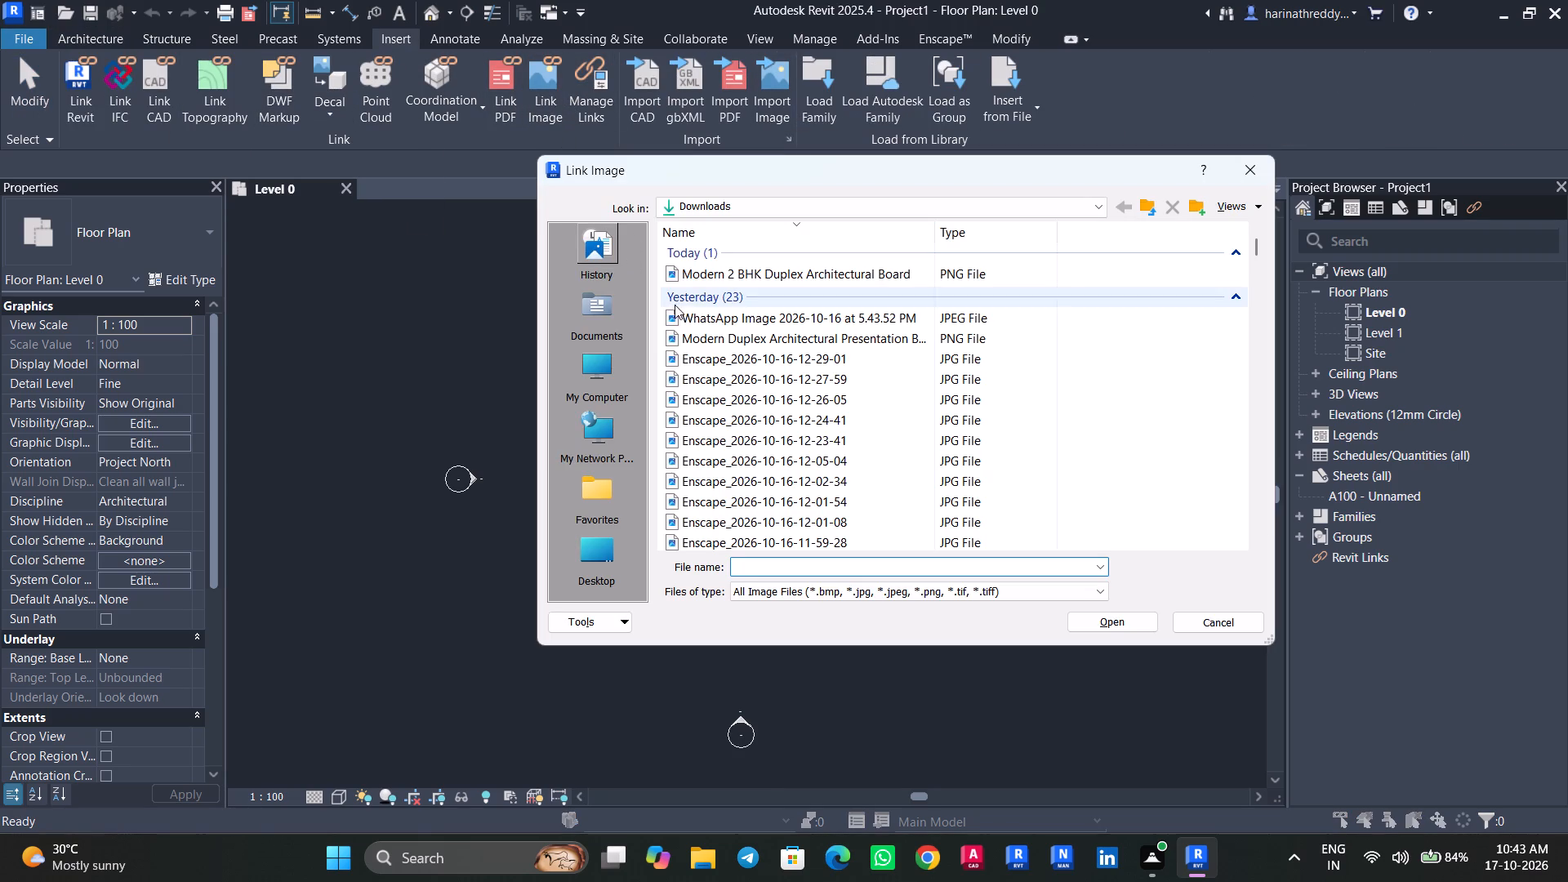
click(701, 278)
click(1129, 618)
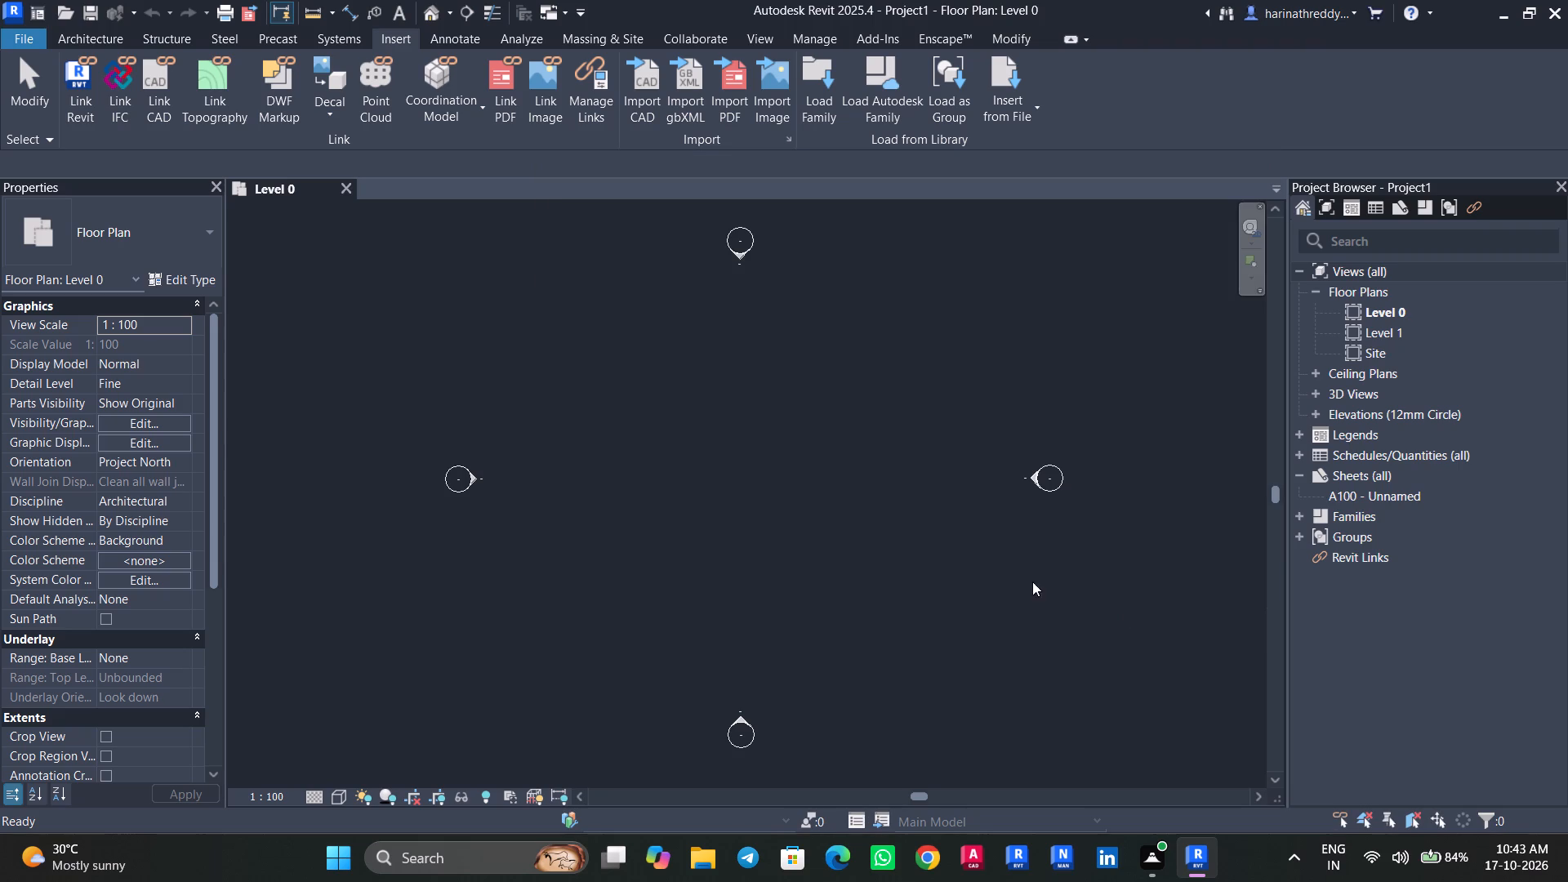
click(744, 461)
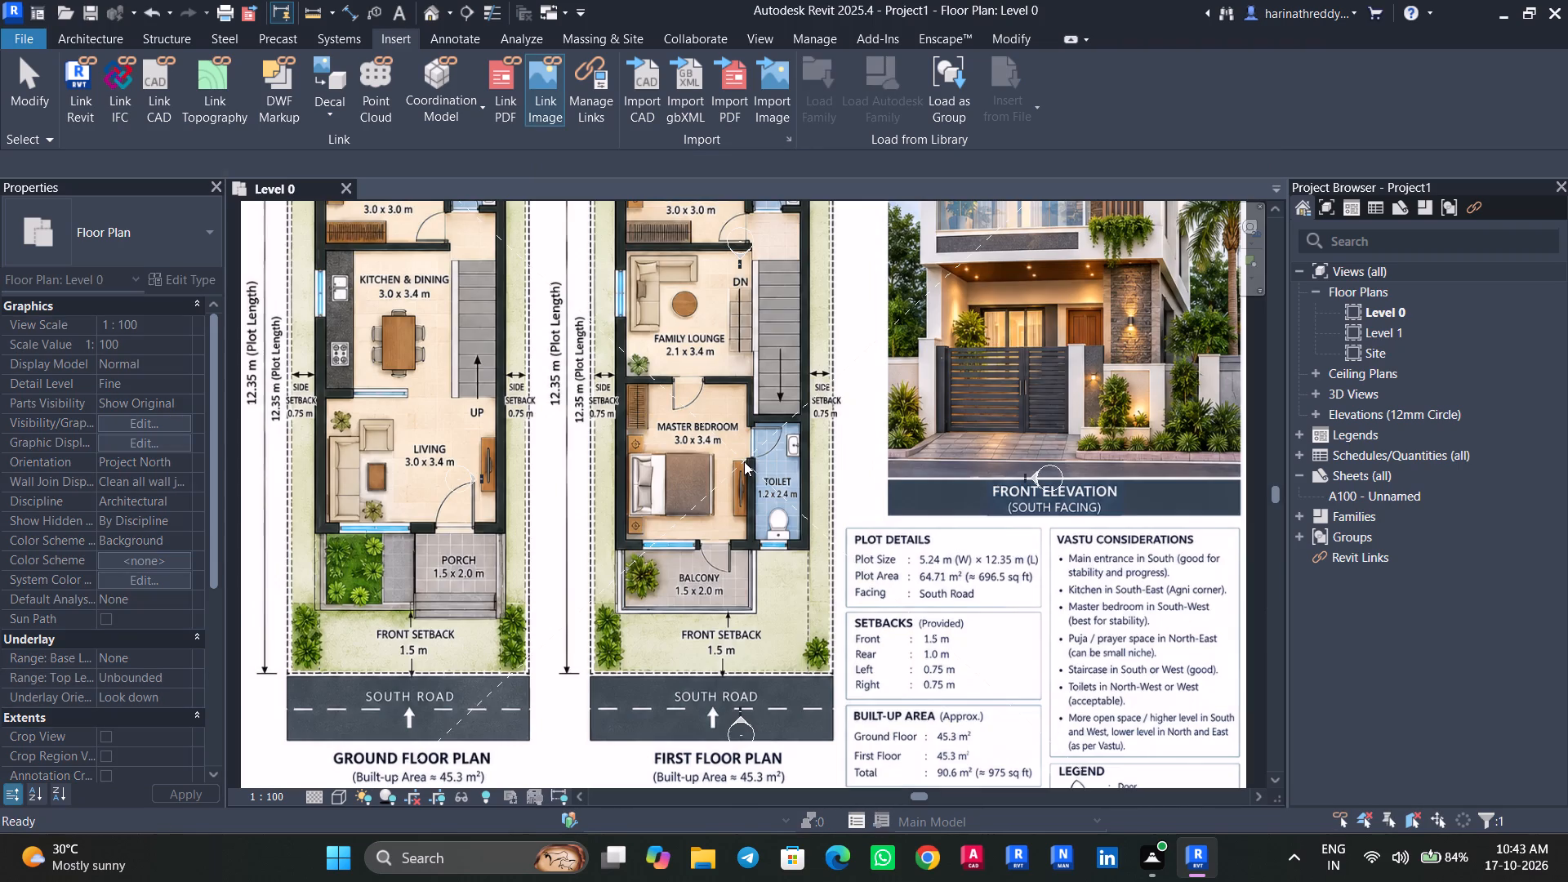
key(Escape)
key(Escape)
key(Escape)
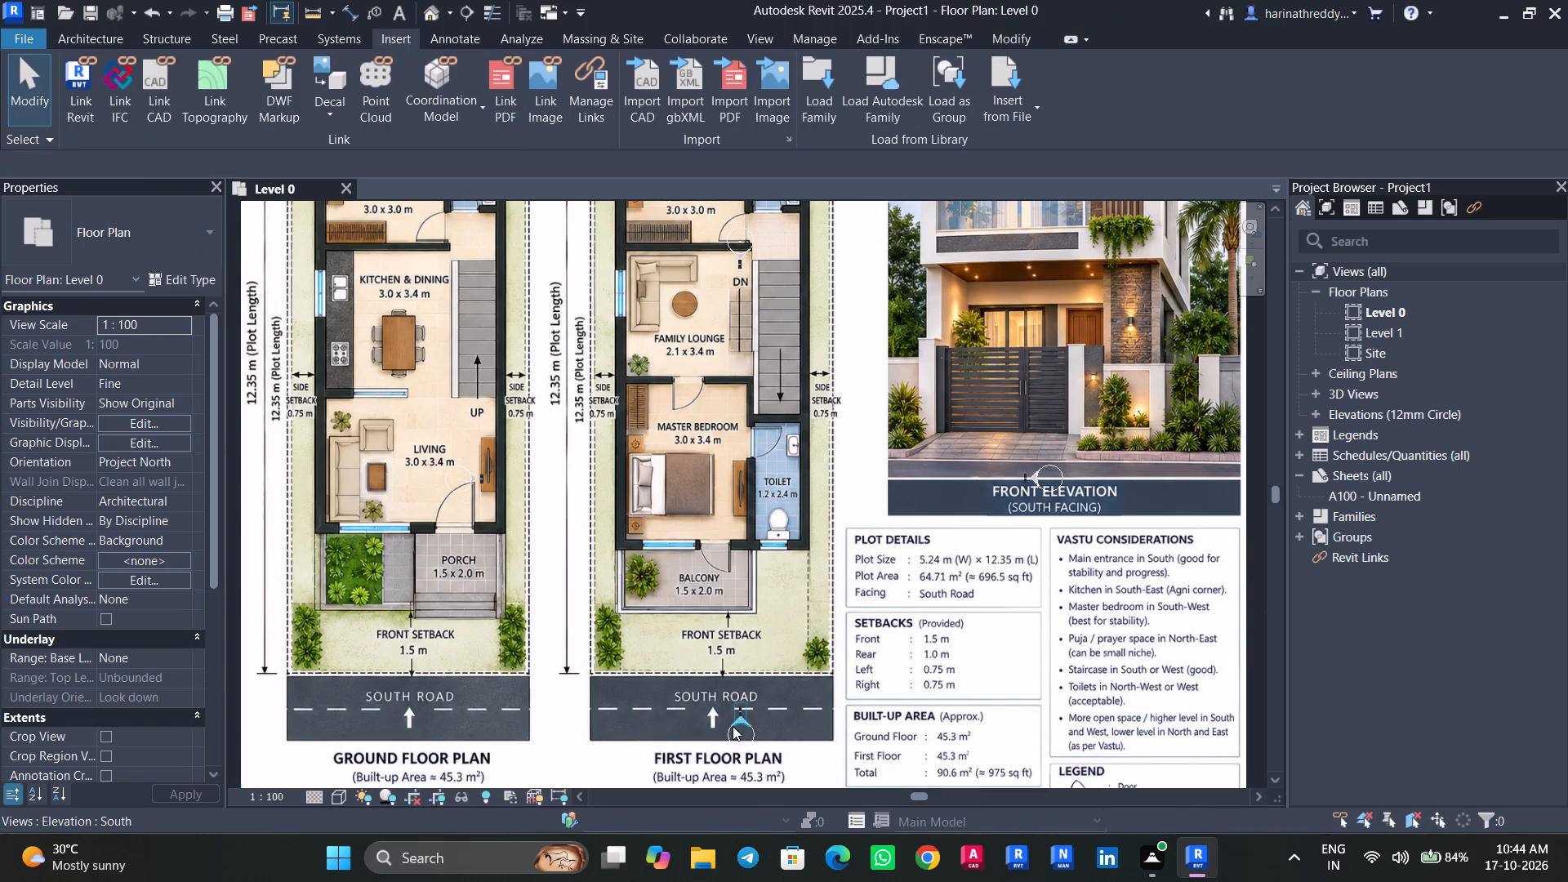
Hide the whole elevation marker category in the Level 0 floor plan.
click(733, 728)
right_click(733, 728)
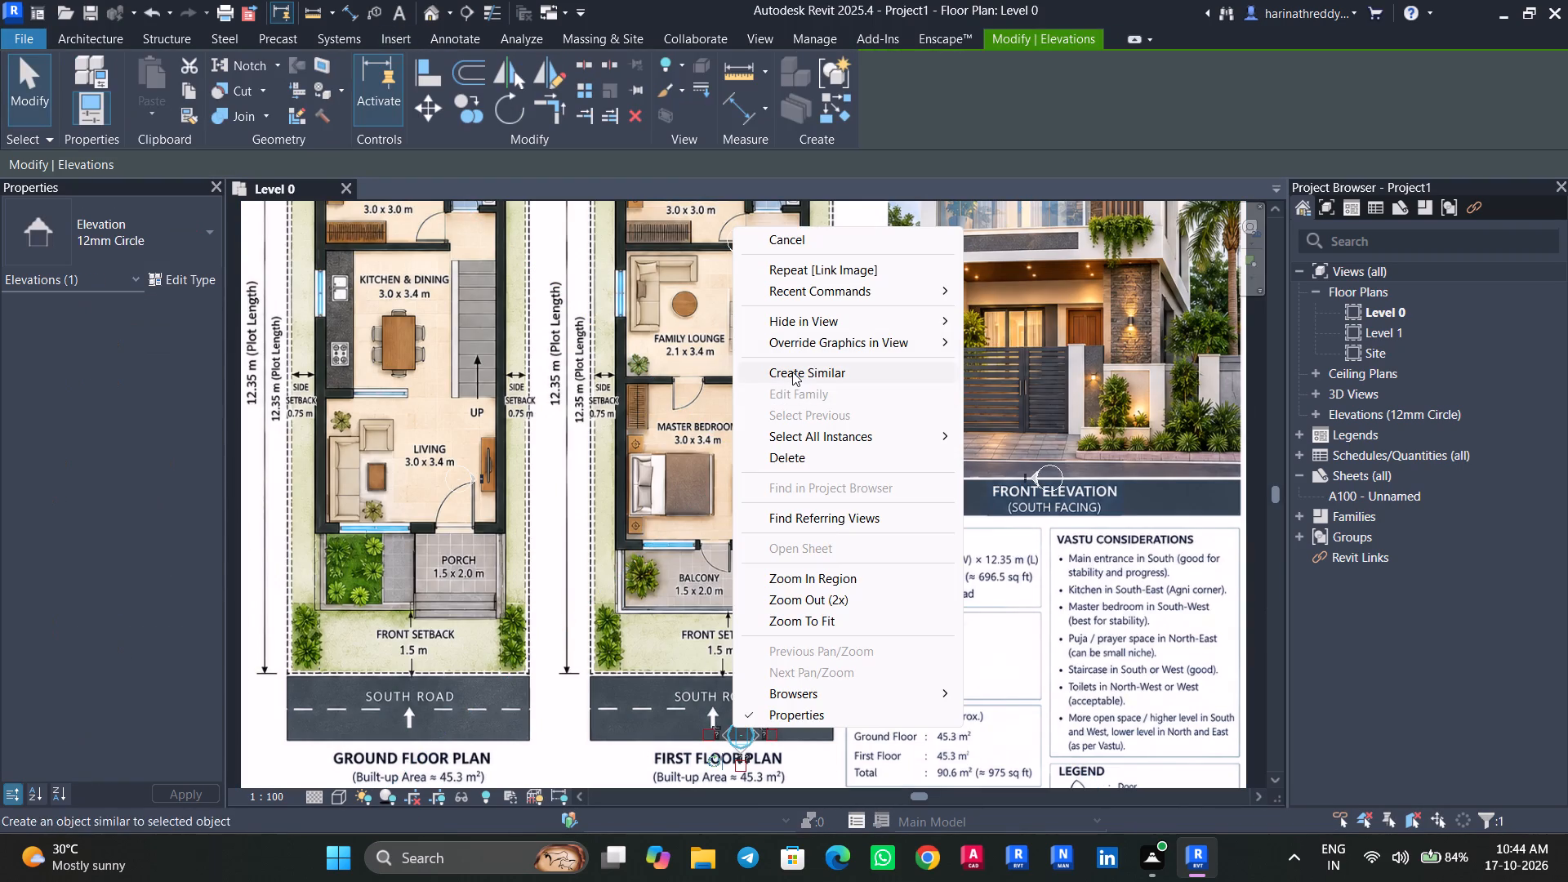
click(919, 320)
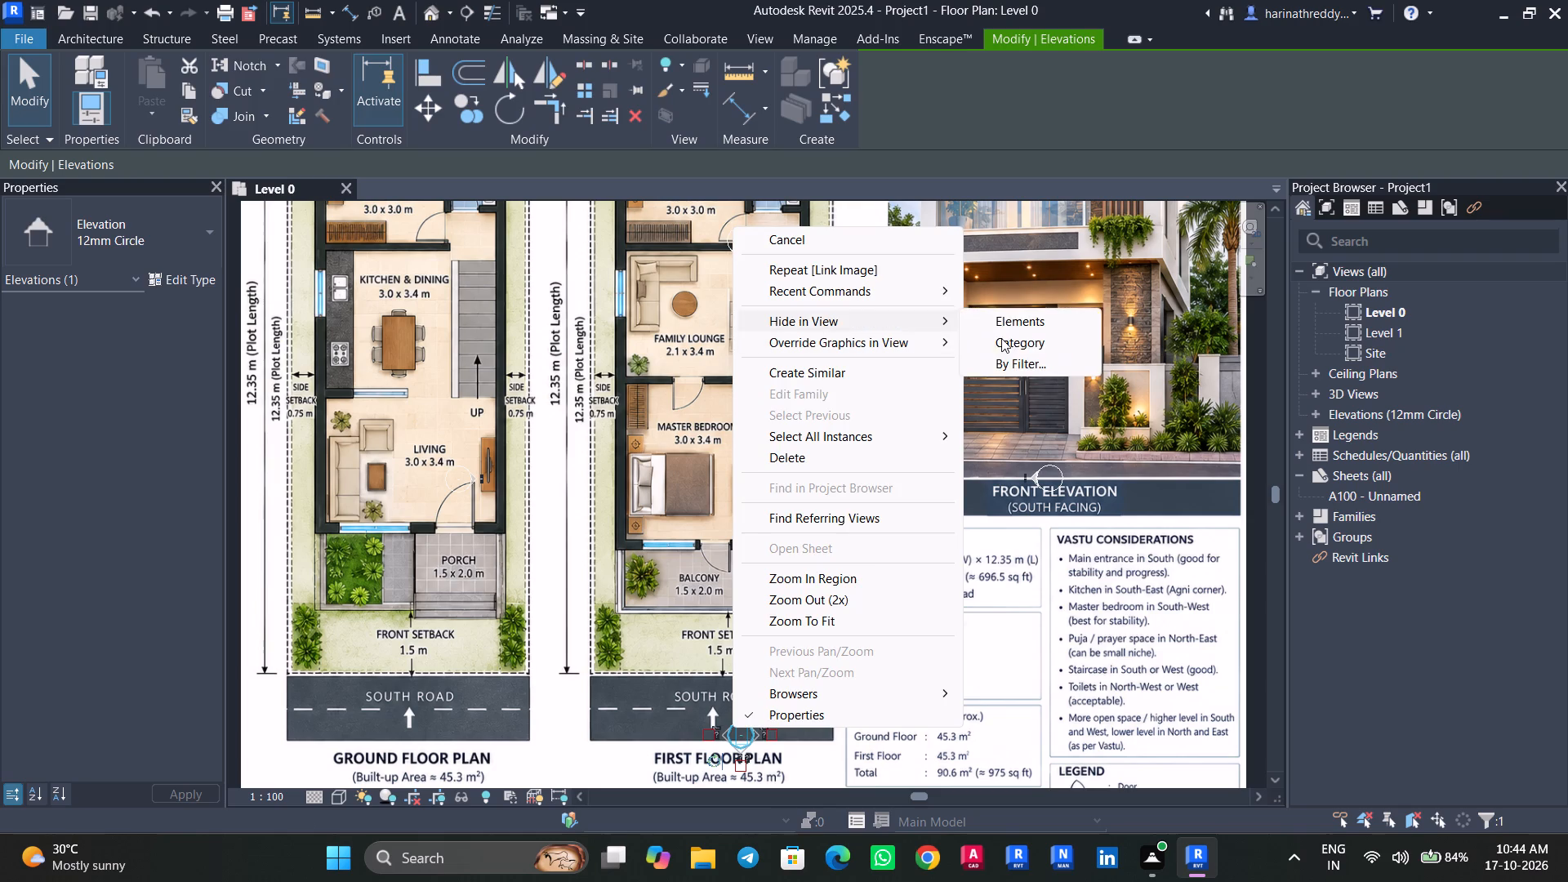
click(1001, 338)
key(Escape)
key(Escape)
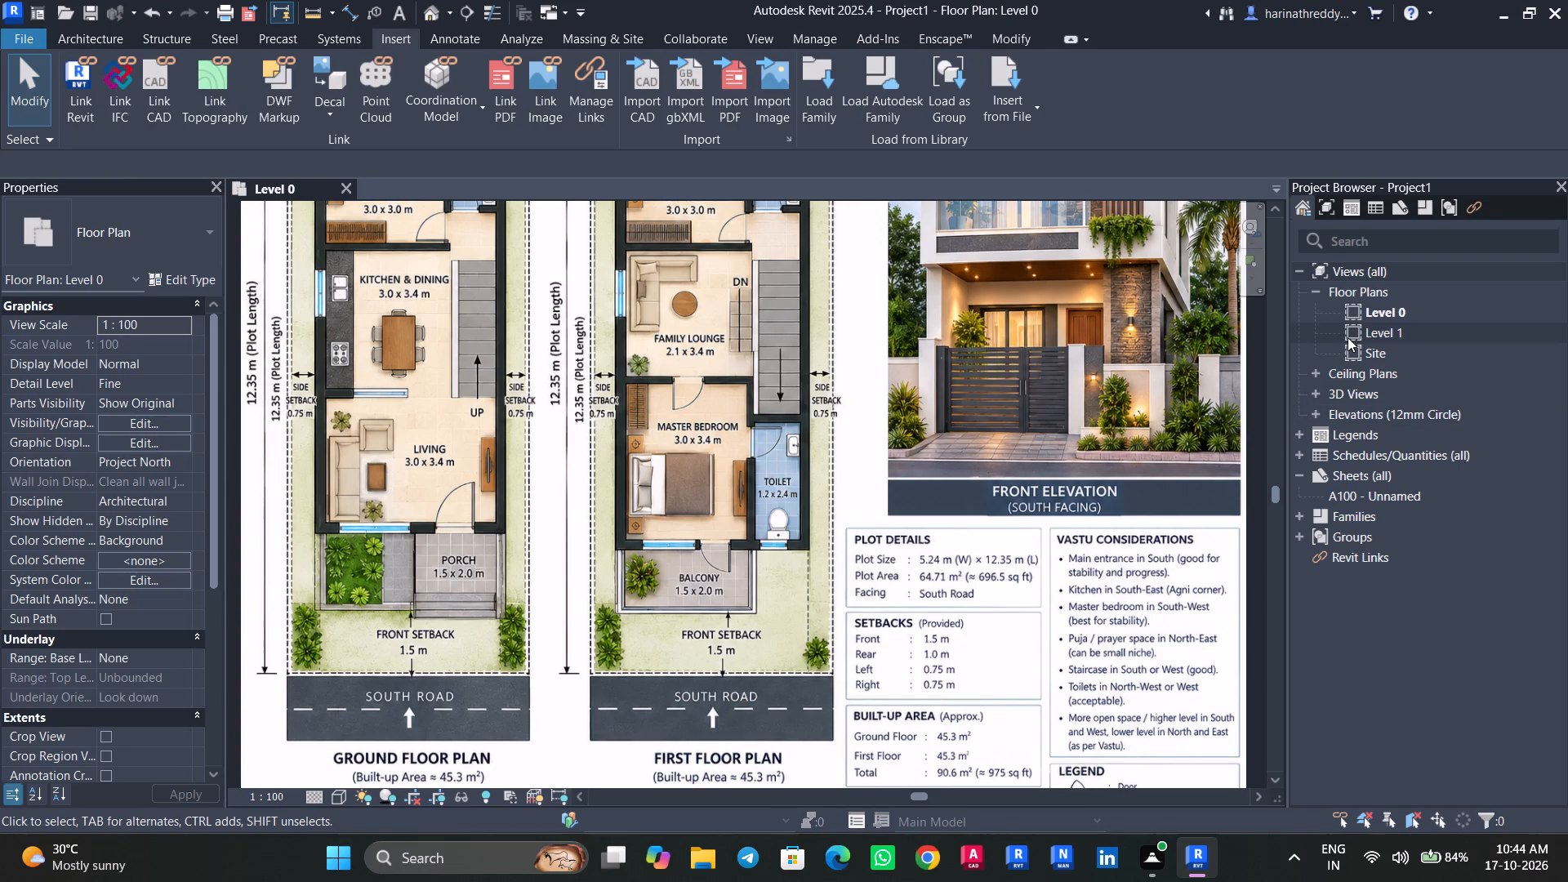
In the East elevation, rename Level 0 as GROUND FLOOR.
click(1316, 409)
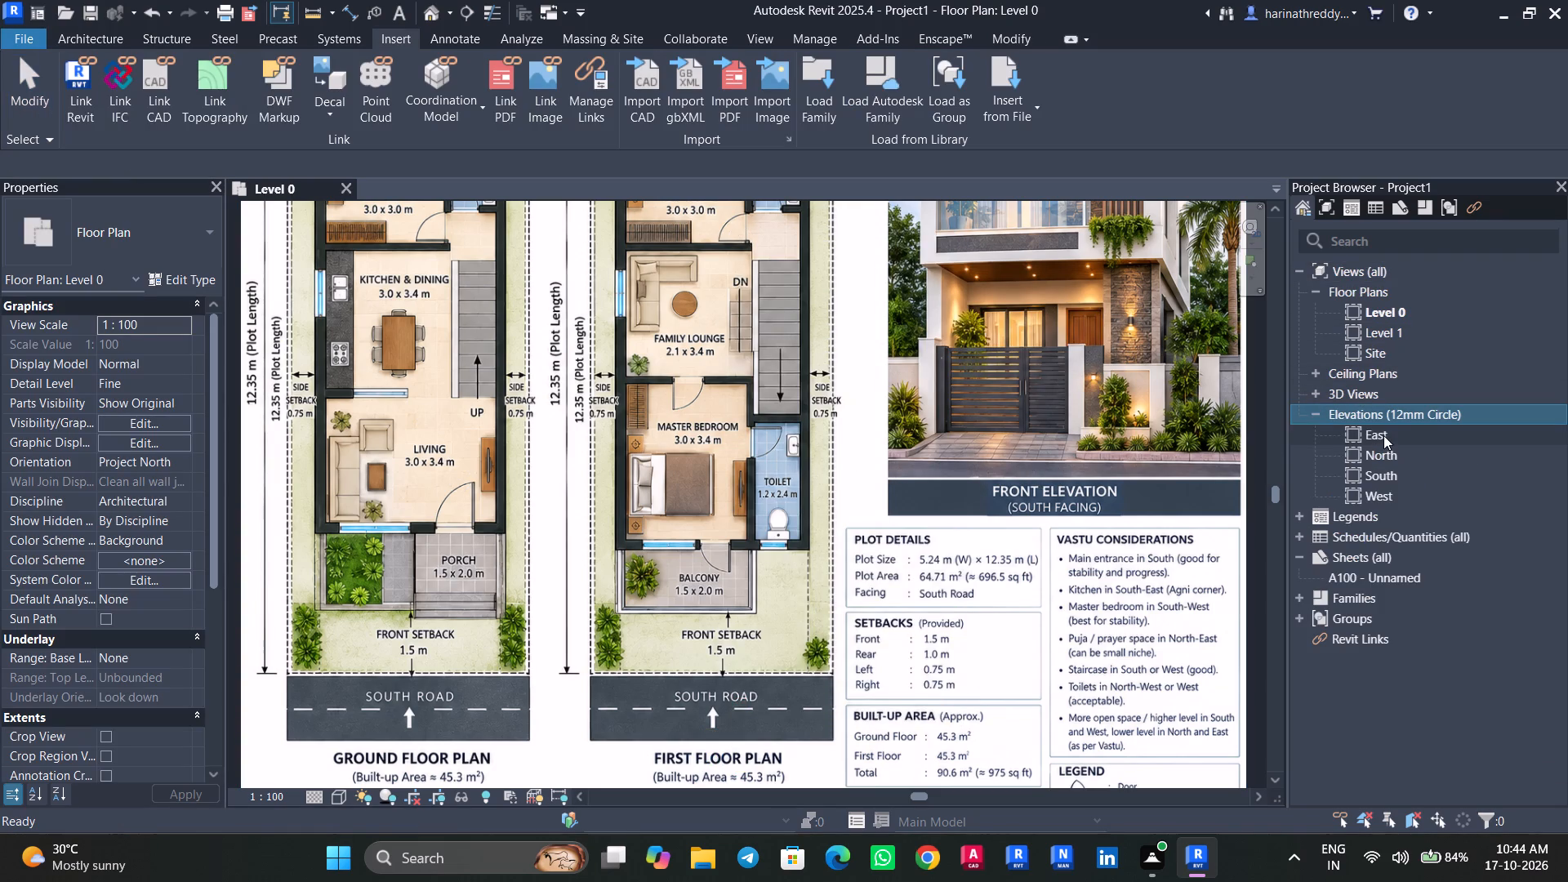
triple_click(1383, 434)
scroll(626, 616, down, 9)
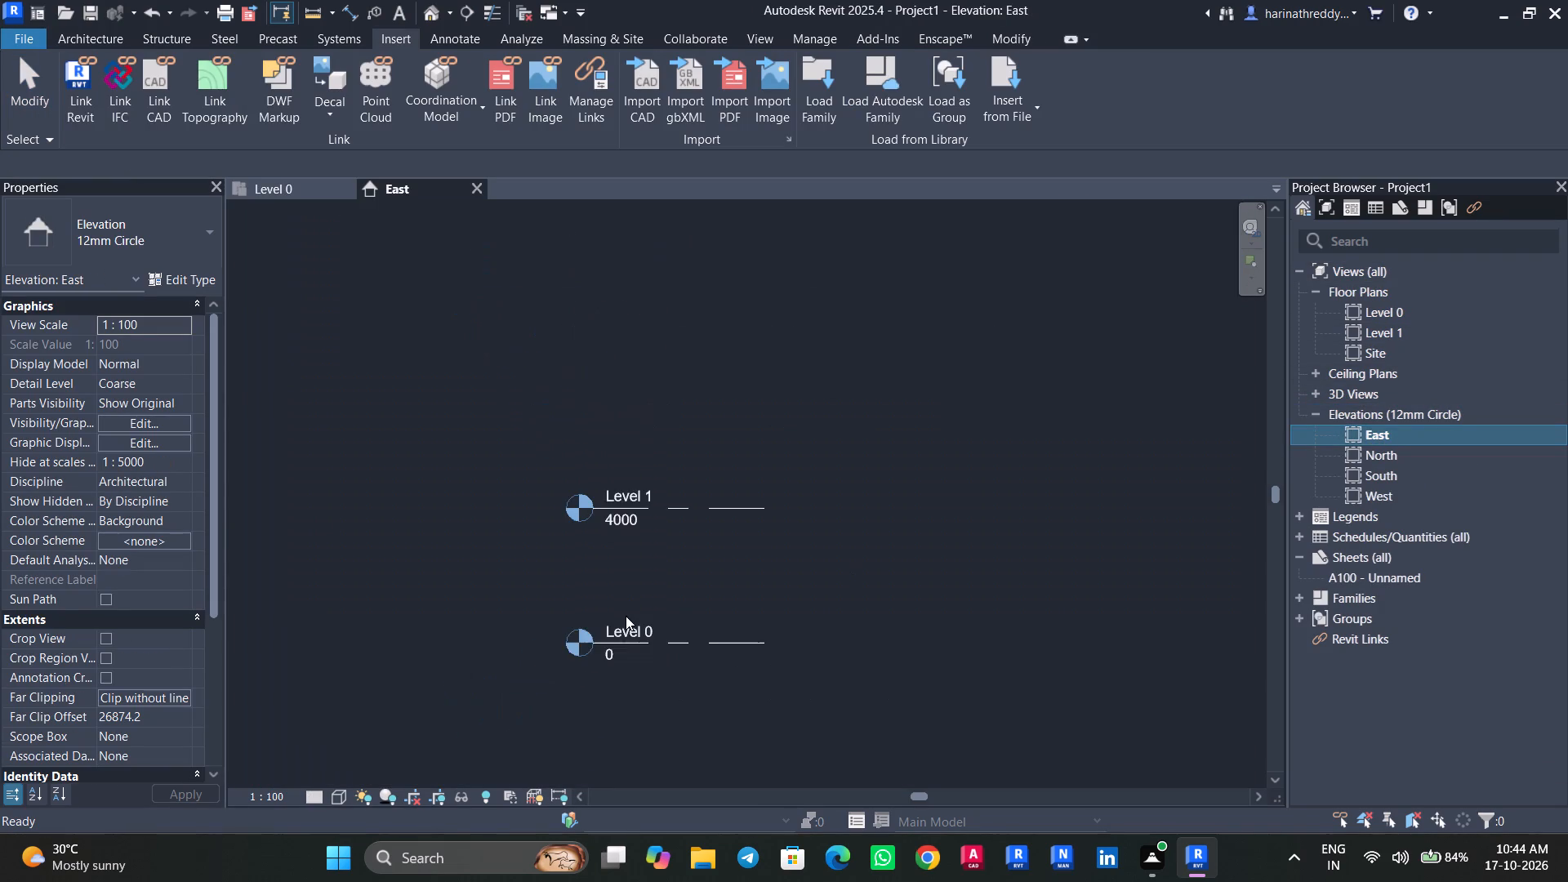
scroll(626, 616, down, 1)
click(629, 630)
click(629, 628)
click(624, 621)
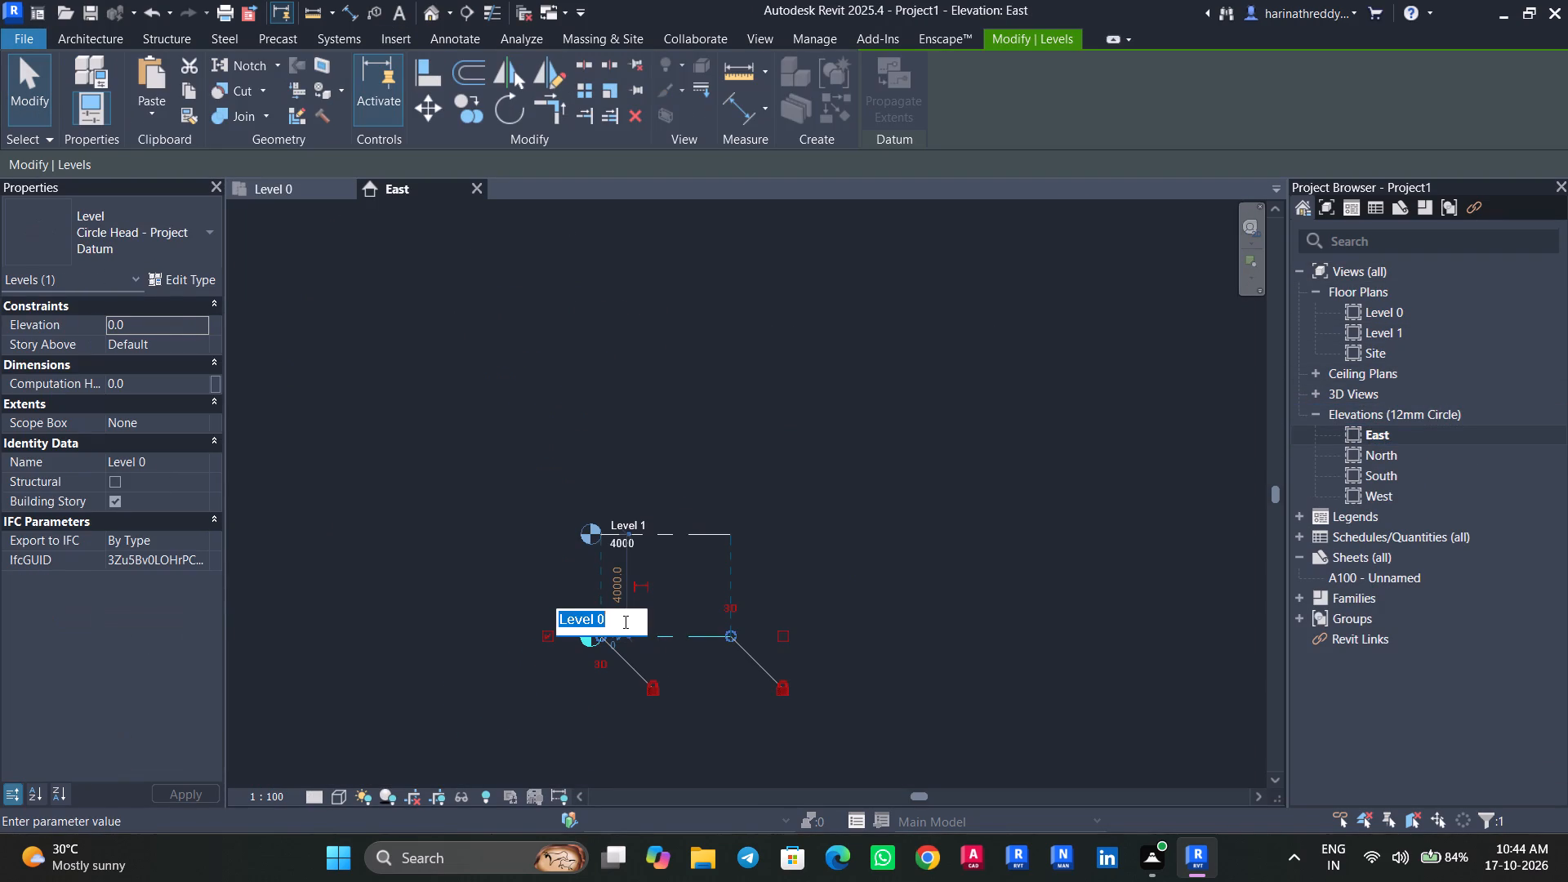
text(GROUND FLOOR)
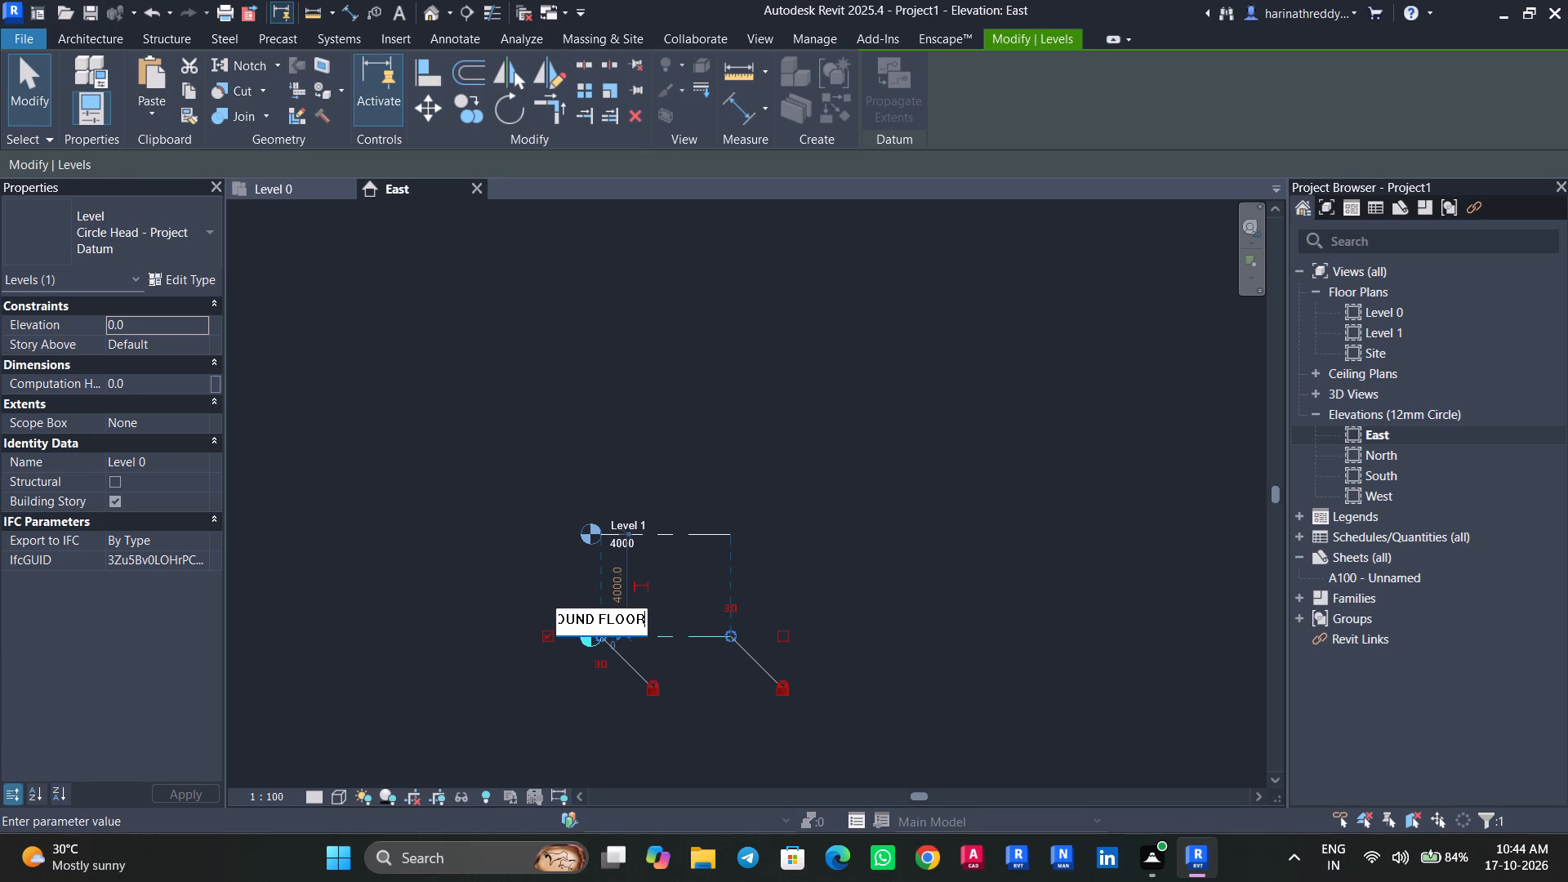
click(747, 479)
key(Escape)
Rename Level 1 as FIRST FLOOR.
double_click(634, 519)
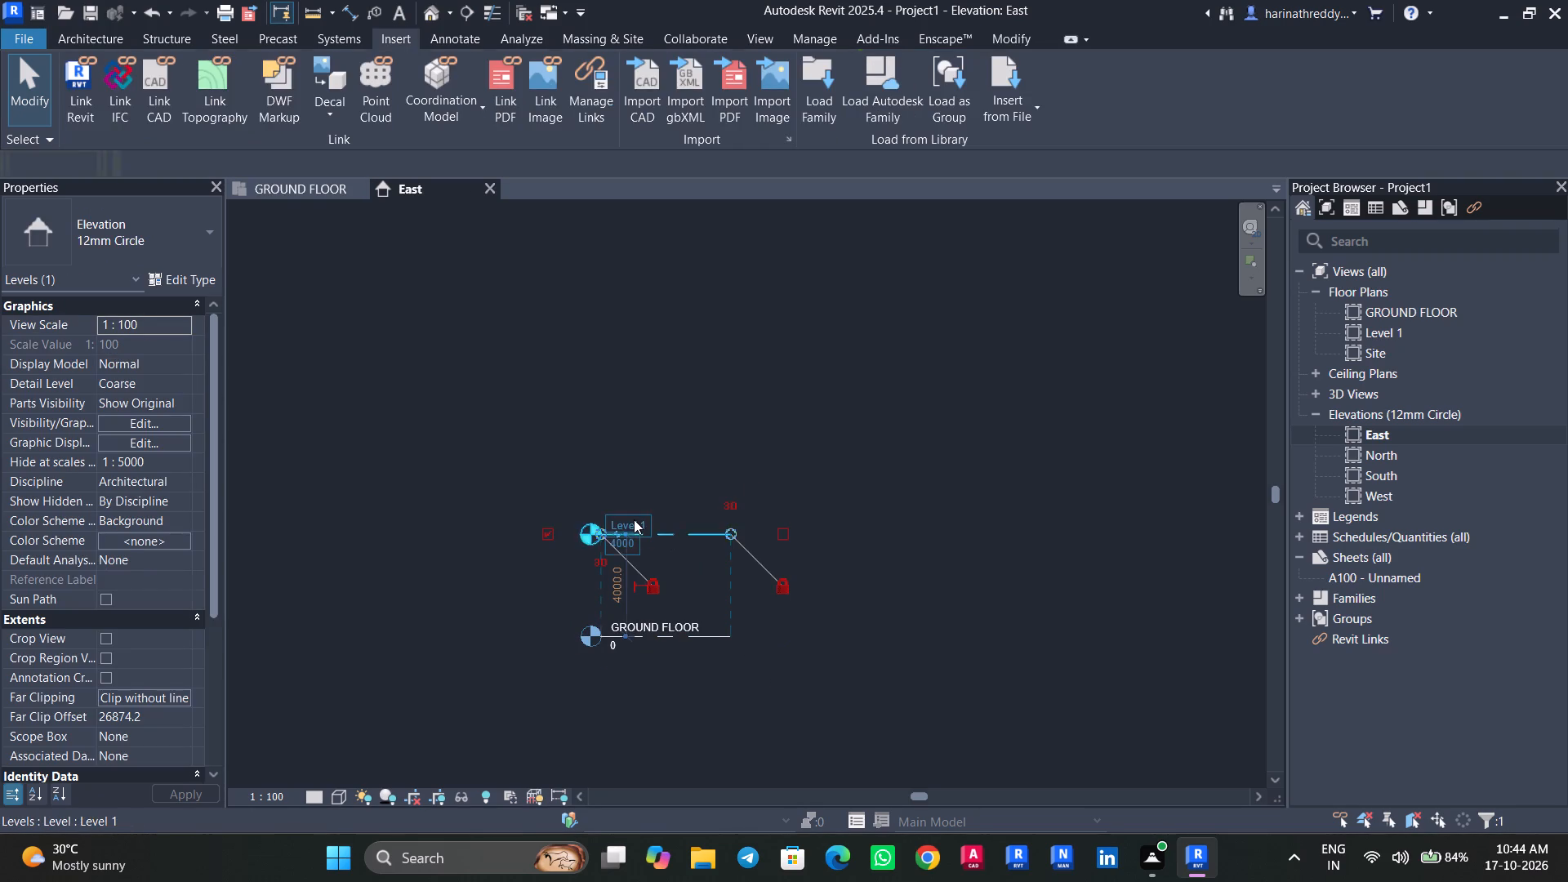
text(FIRS)
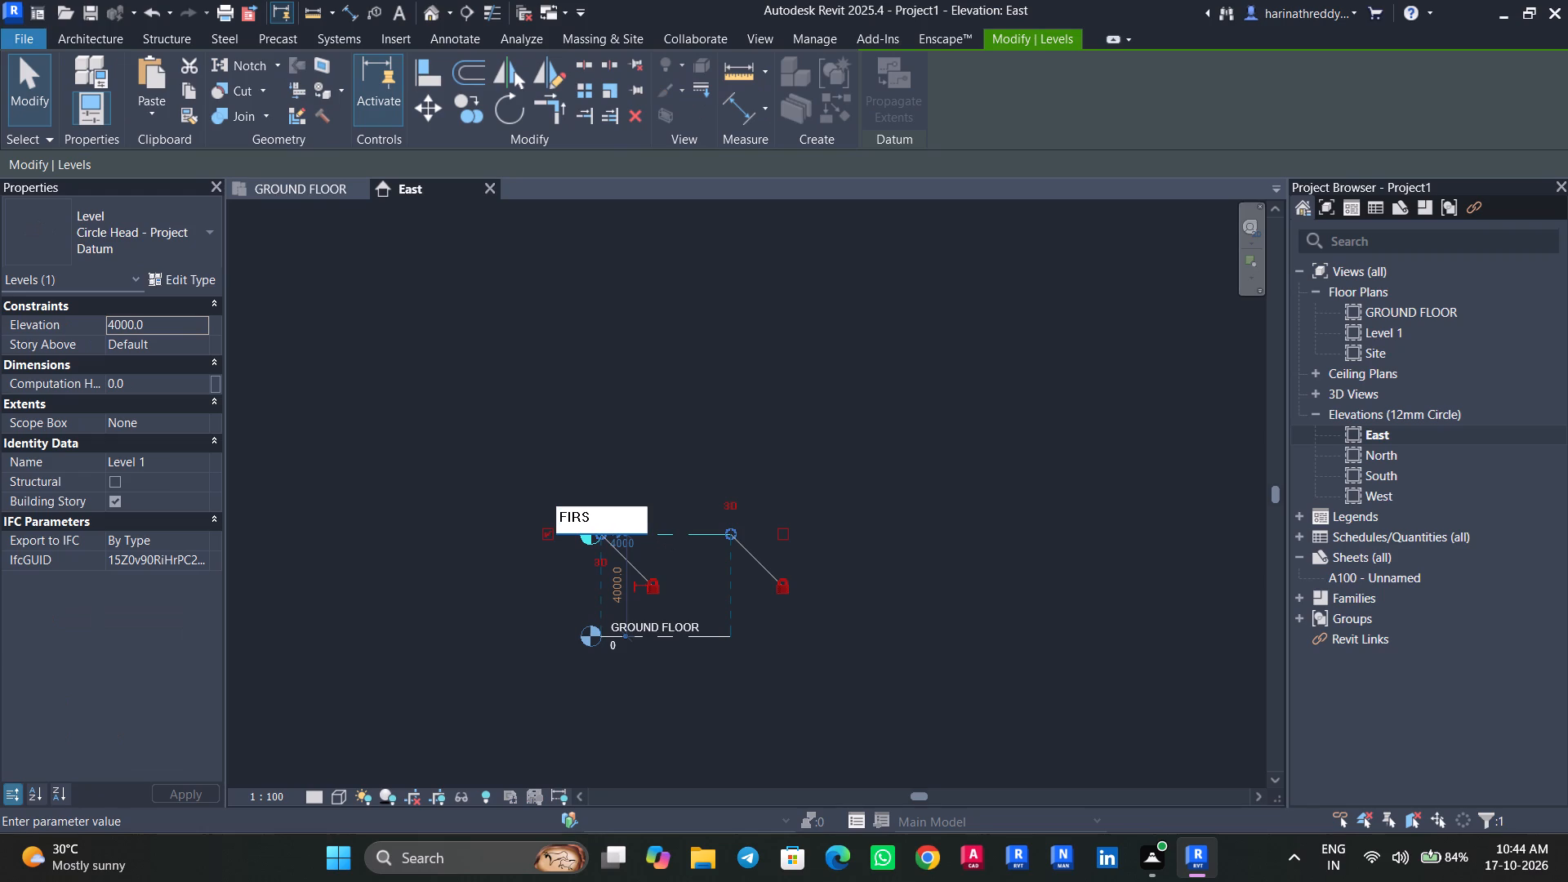
text(T FLOOR)
click(742, 447)
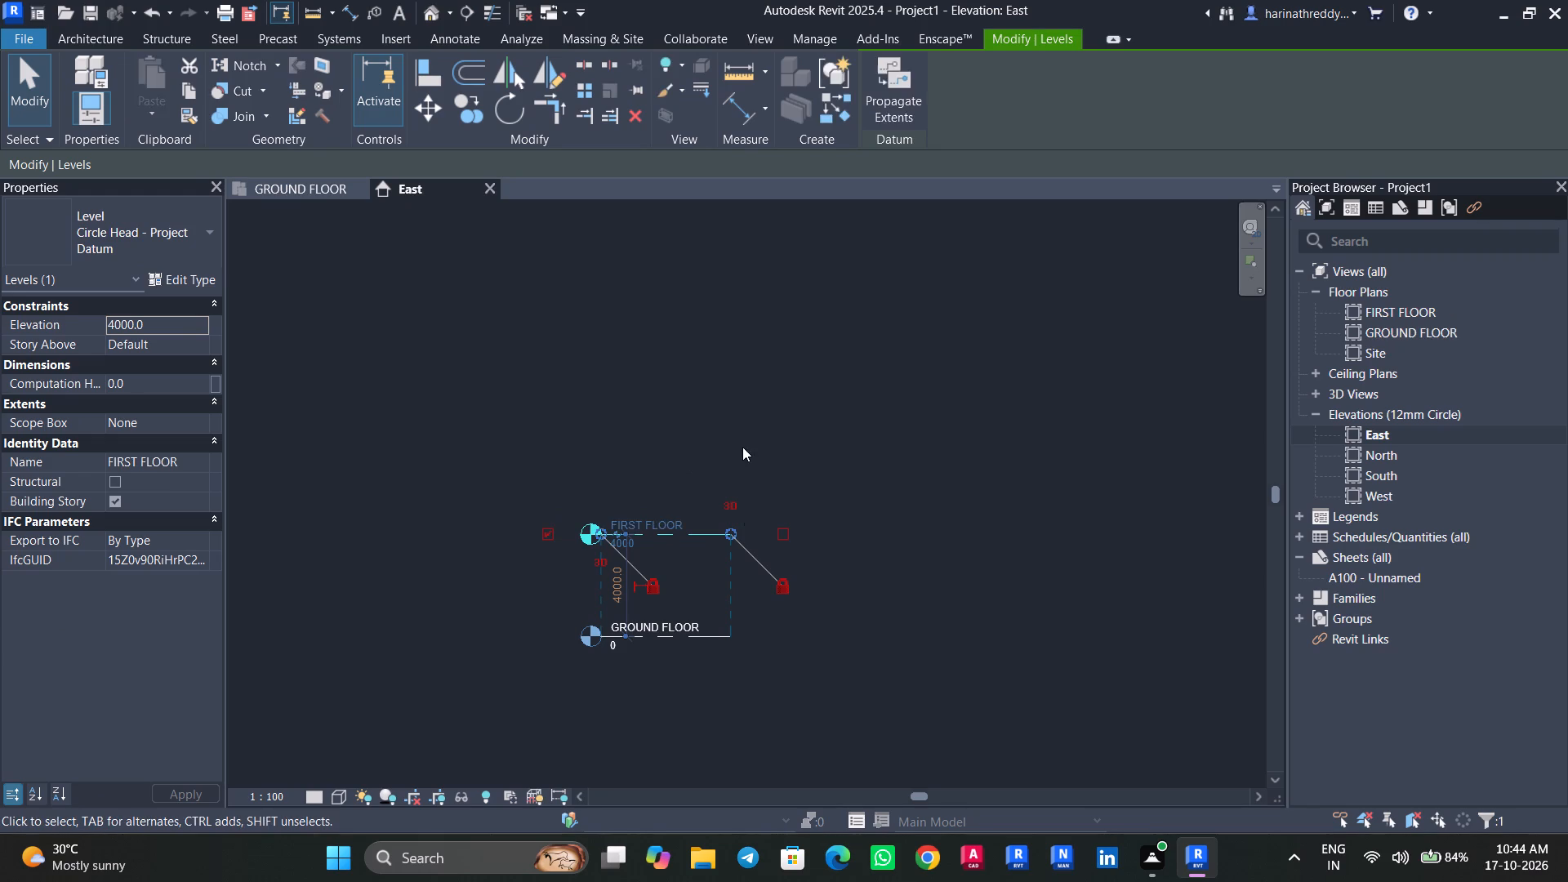
key(Escape)
Lengthen the FIRST FLOOR and GROUND FLOOR level lines by stretching their shared end away from the level heads.
click(725, 537)
drag(730, 530, 1037, 530)
key(Escape)
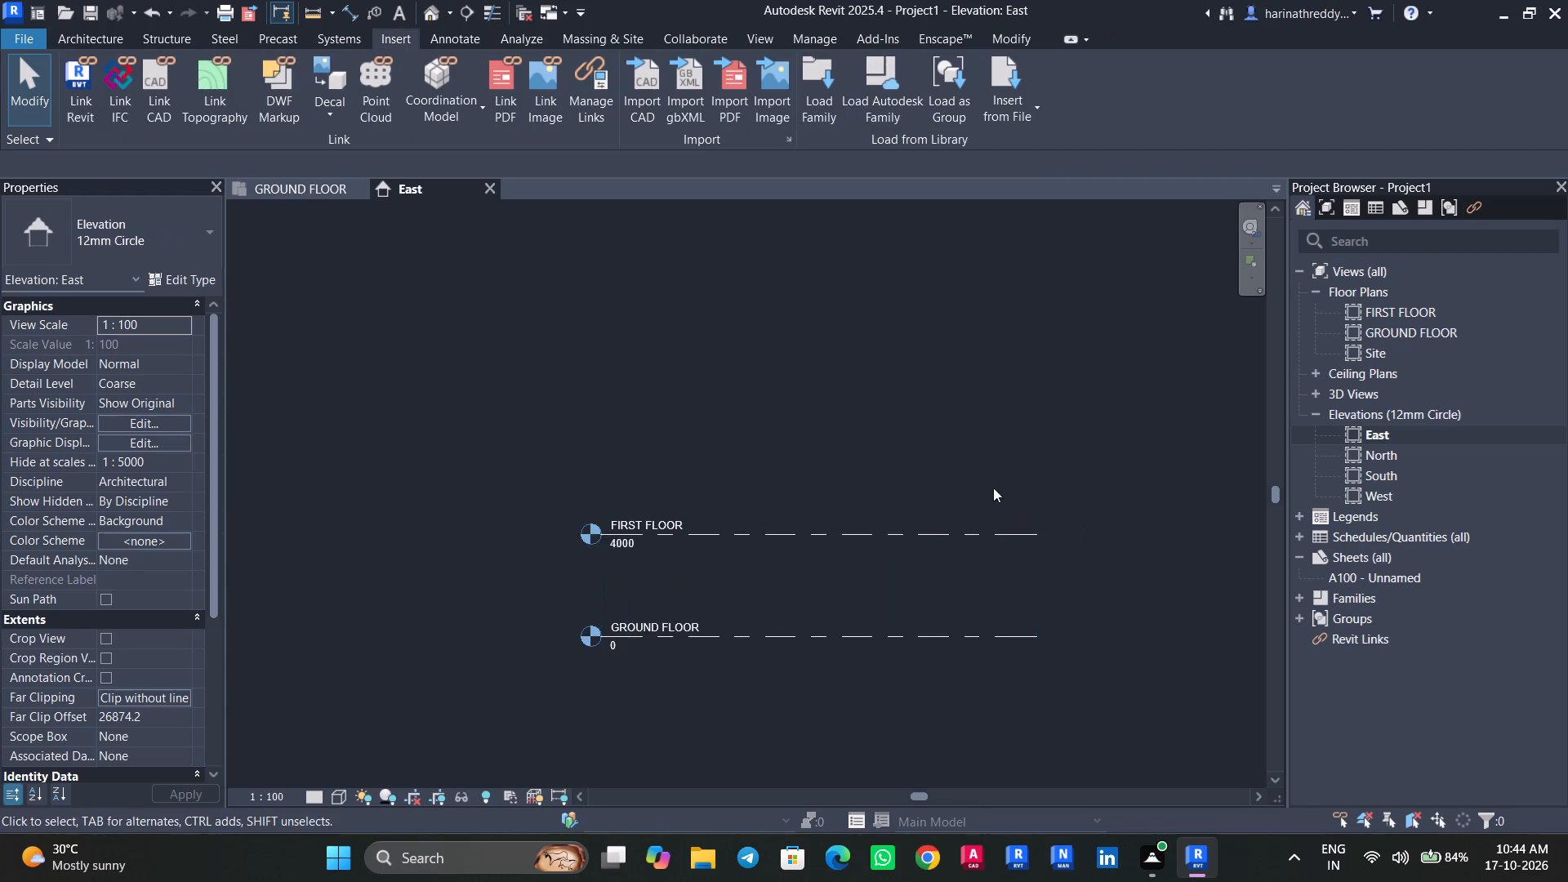
middle_drag(991, 478, 915, 474)
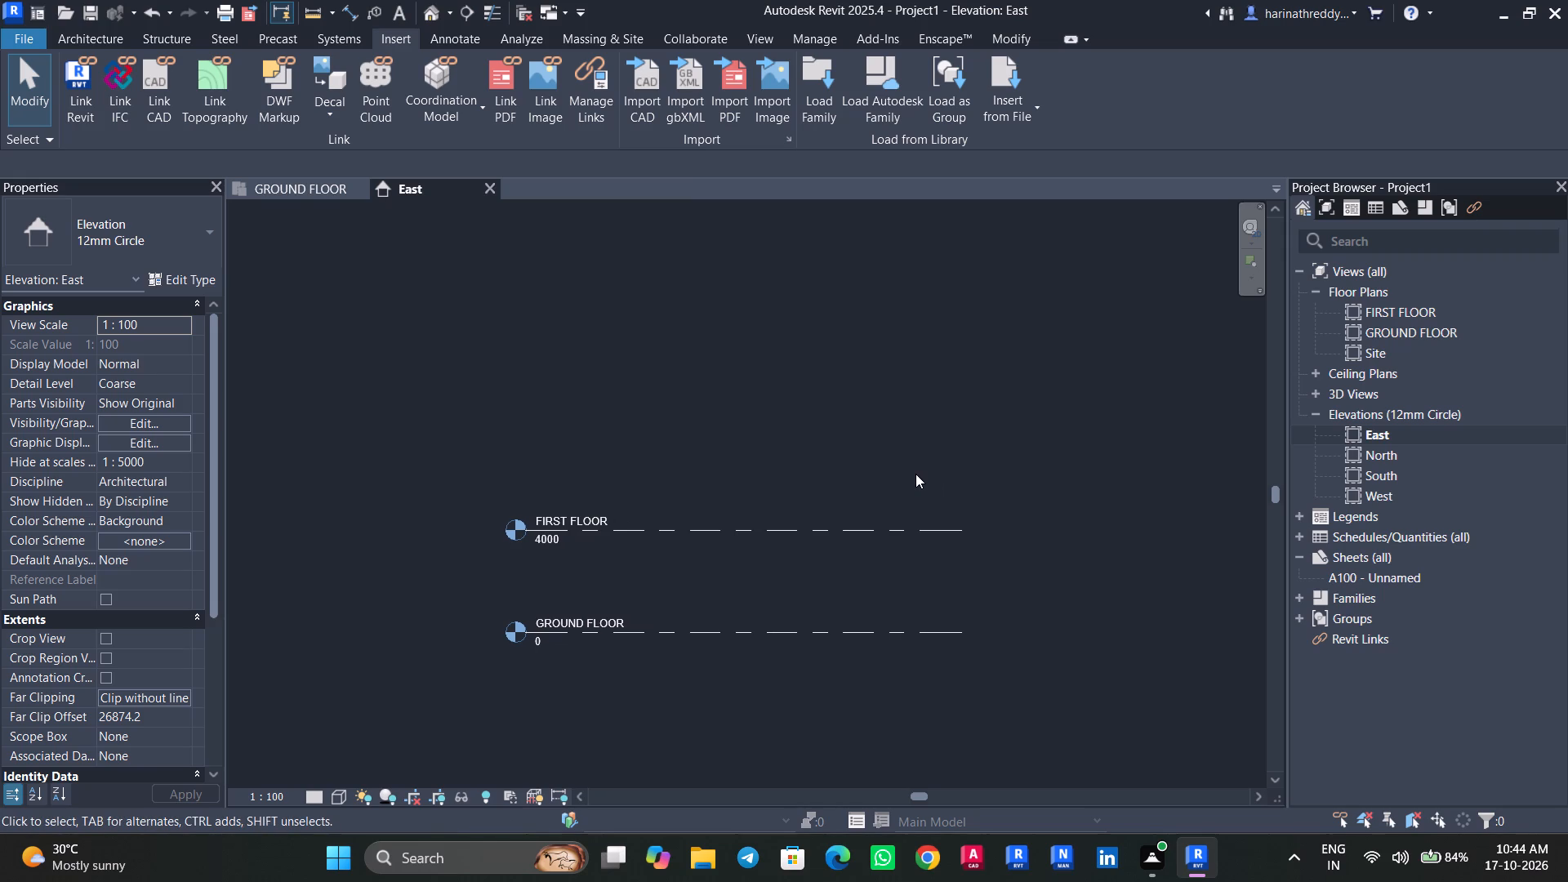
key(Escape)
Set the height of FIRST FLOOR above GROUND FLOOR to 3000.
click(741, 541)
click(748, 528)
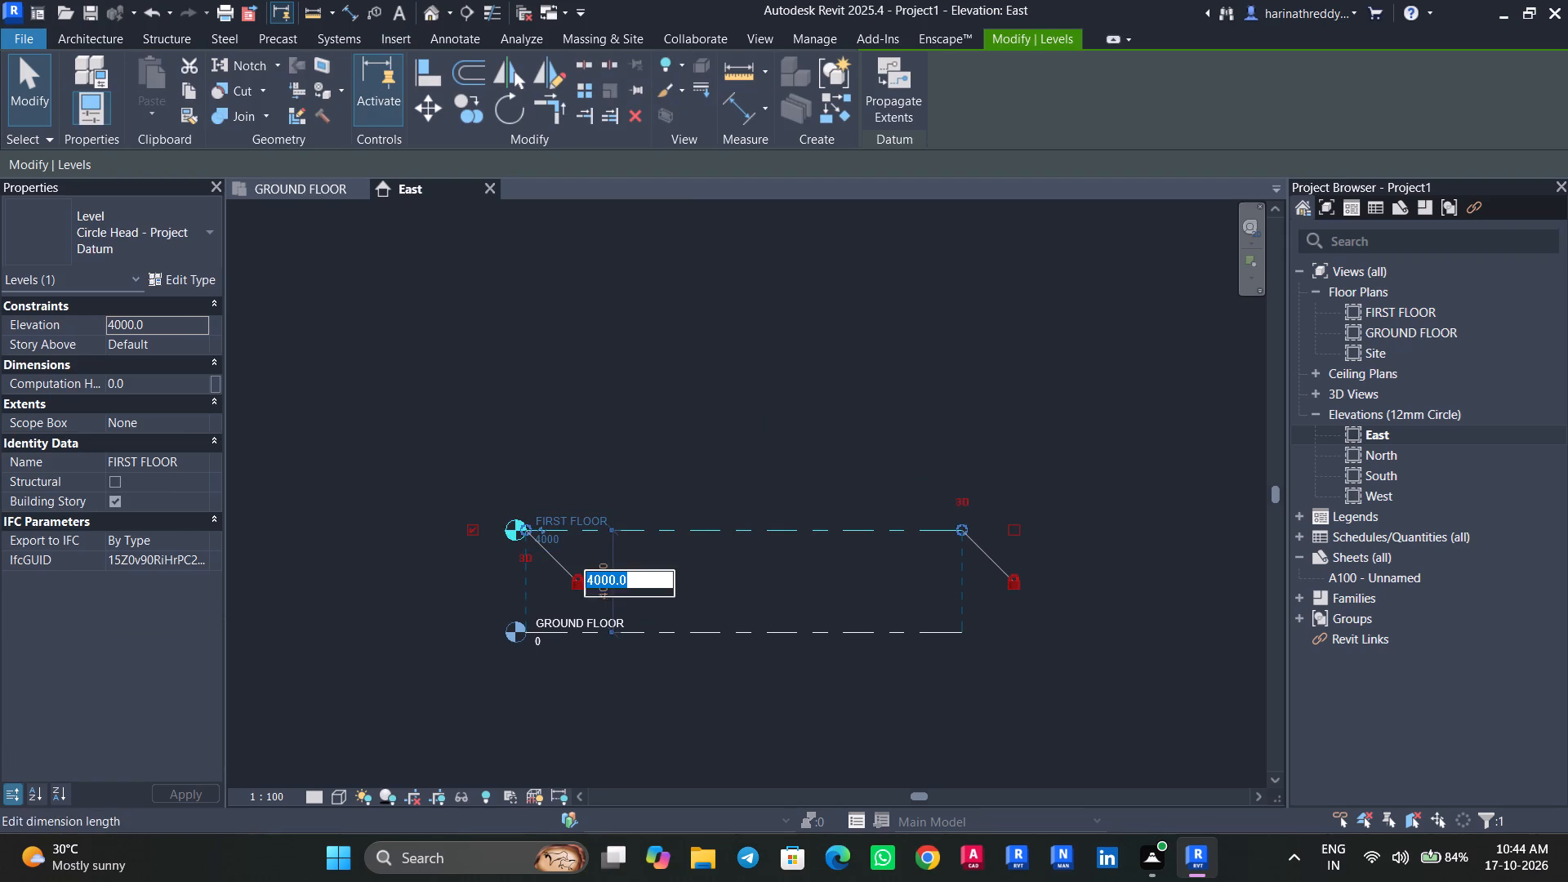
click(603, 578)
text(3000)
key(Return)
key(Escape)
key(Escape)
Start placing a level with plan view creation enabled and Pick Lines as the drawing method.
scroll(608, 581, up, 1)
scroll(608, 581, down, 1)
scroll(608, 581, up, 2)
middle_drag(598, 586, 583, 589)
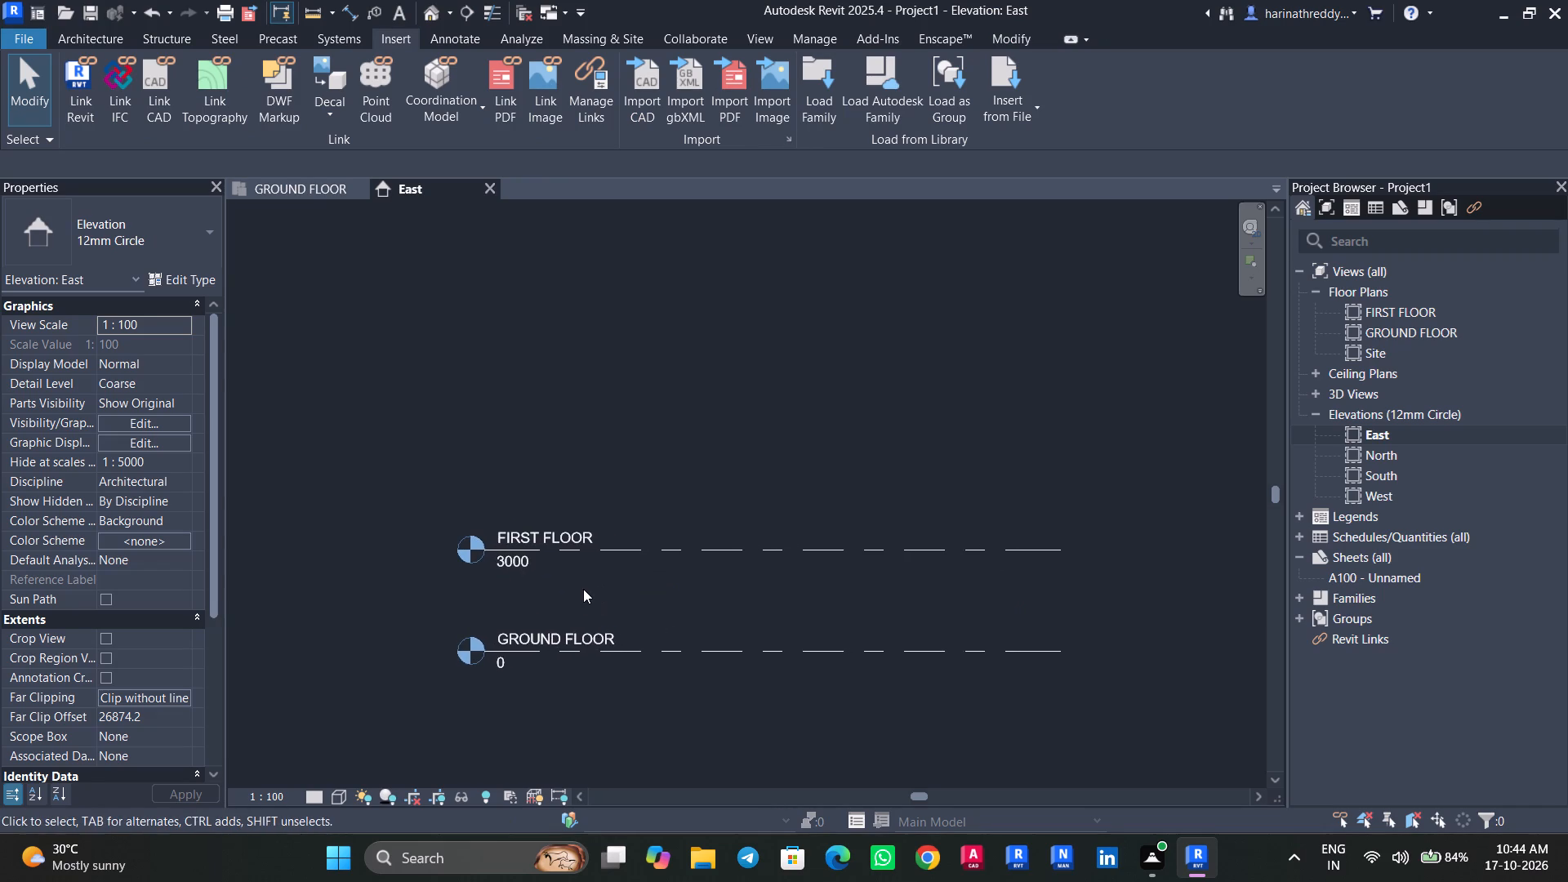
text(LL)
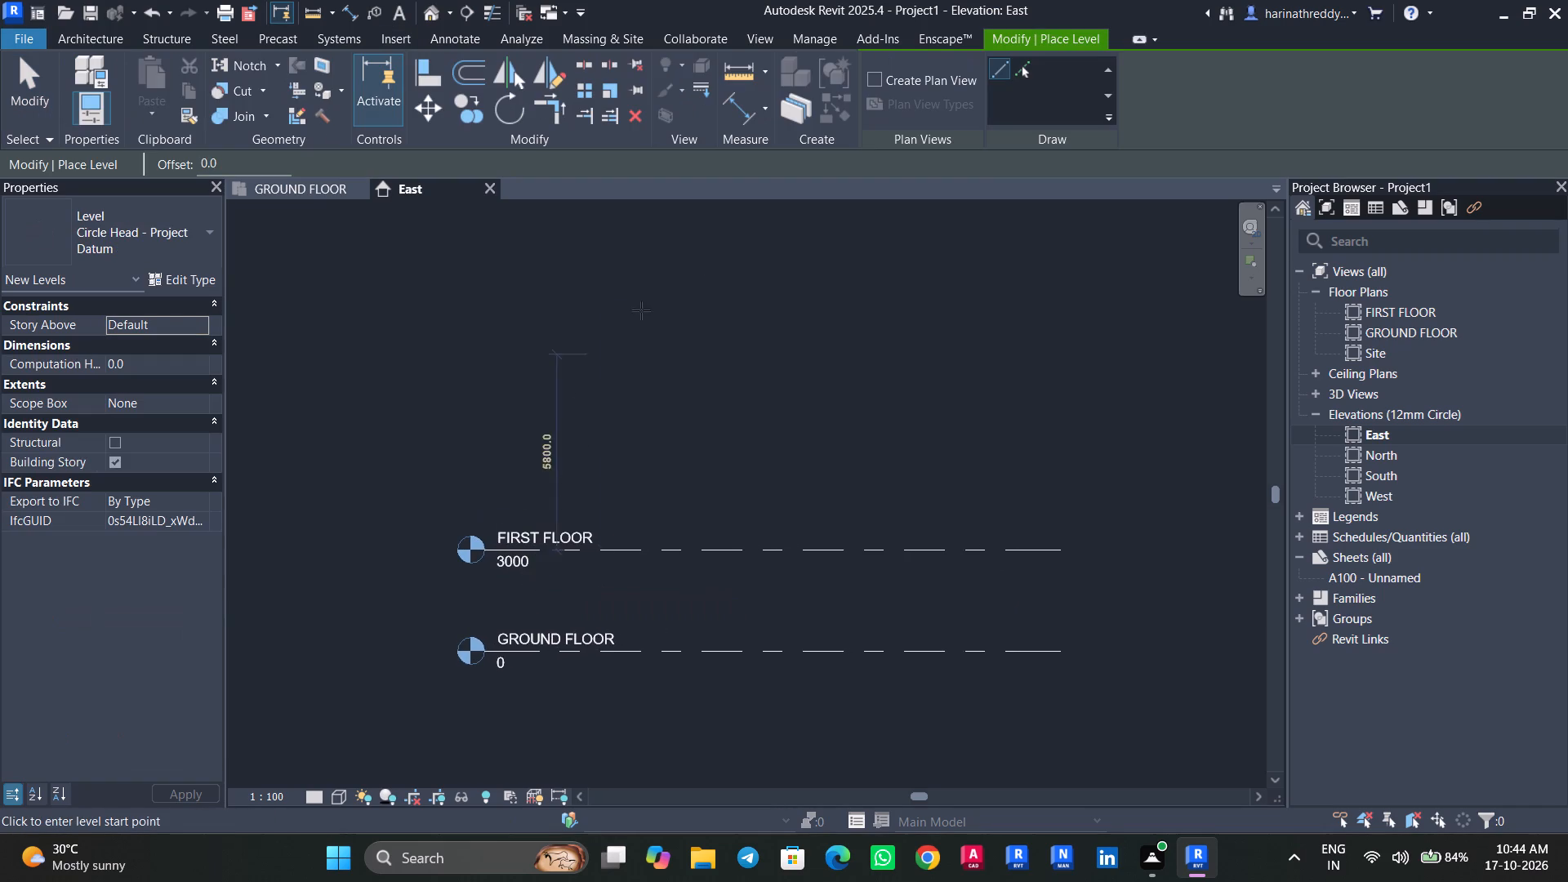
click(874, 76)
click(1036, 72)
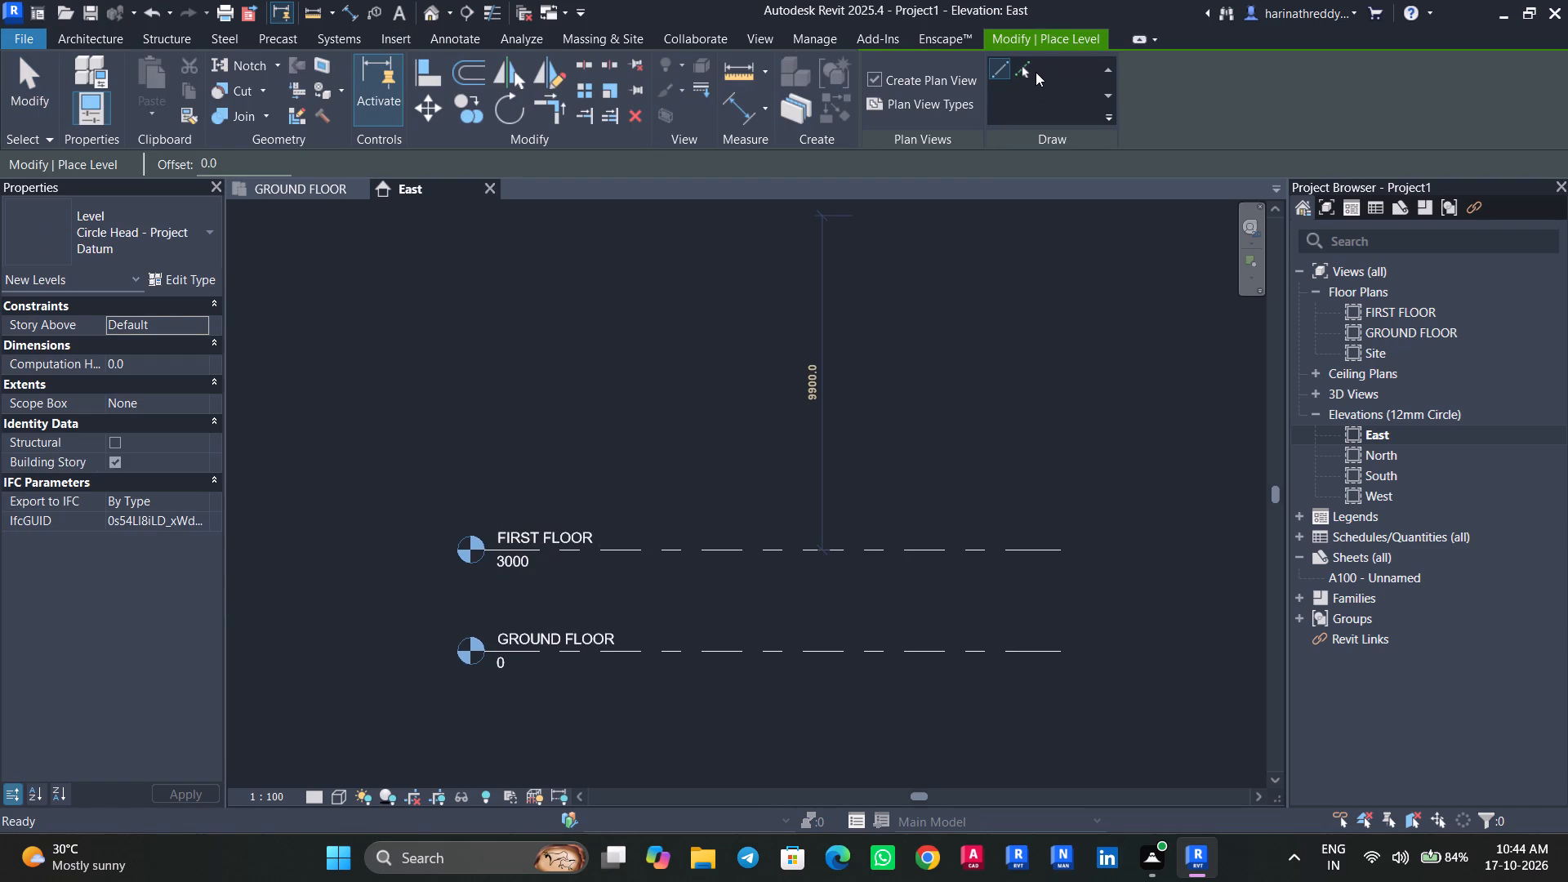
click(1024, 67)
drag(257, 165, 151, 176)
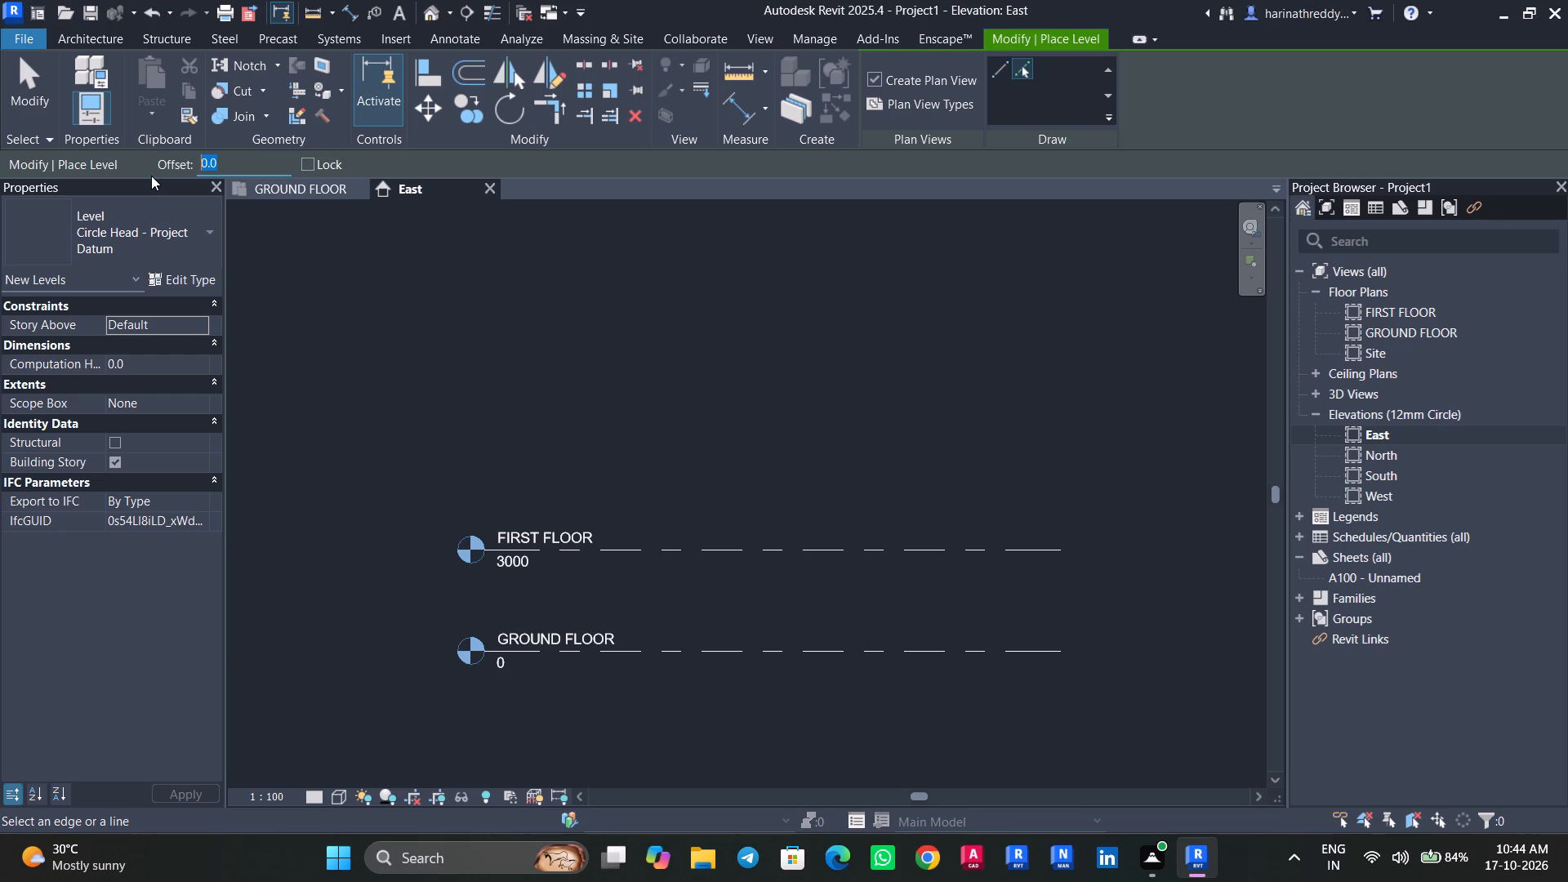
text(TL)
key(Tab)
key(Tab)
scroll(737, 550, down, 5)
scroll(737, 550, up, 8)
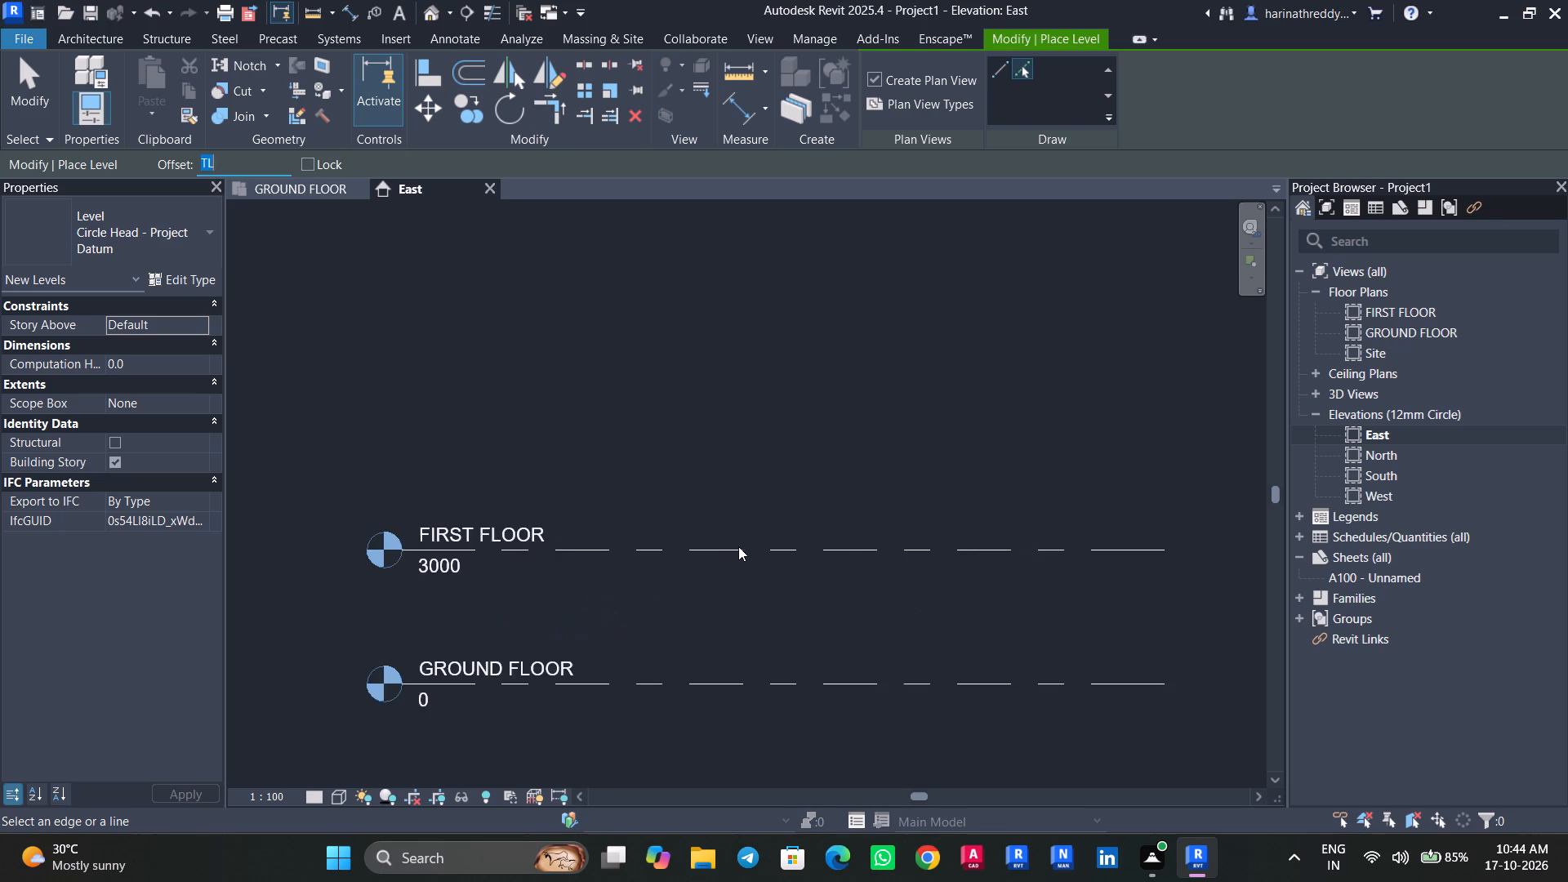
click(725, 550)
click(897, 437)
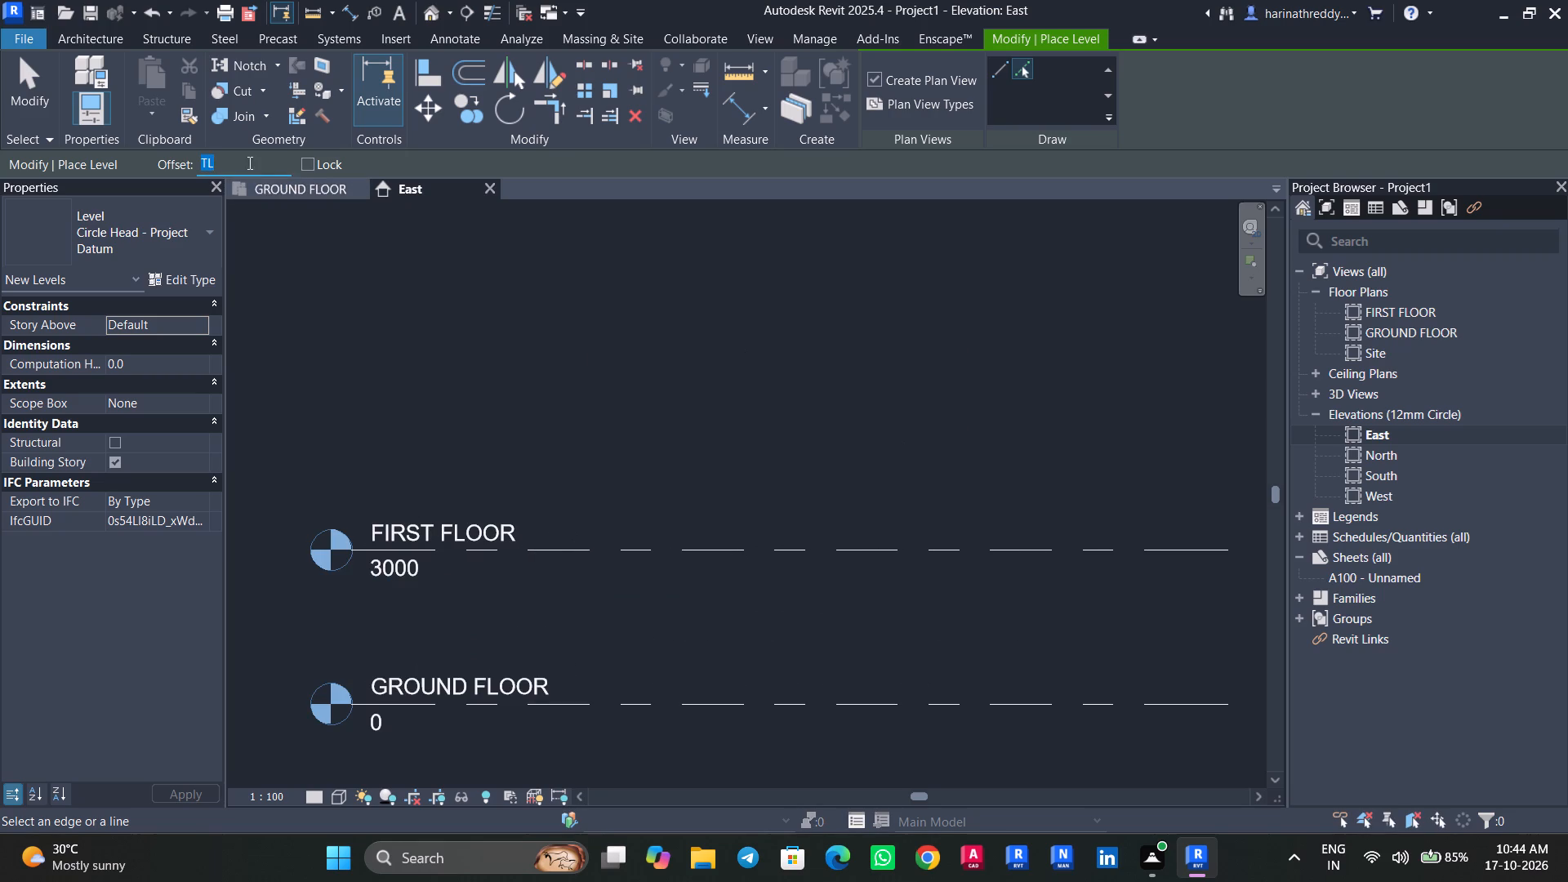
Create a new level offset 3000 above FIRST FLOOR from its level line.
drag(248, 163, 181, 176)
text(3000)
key(Return)
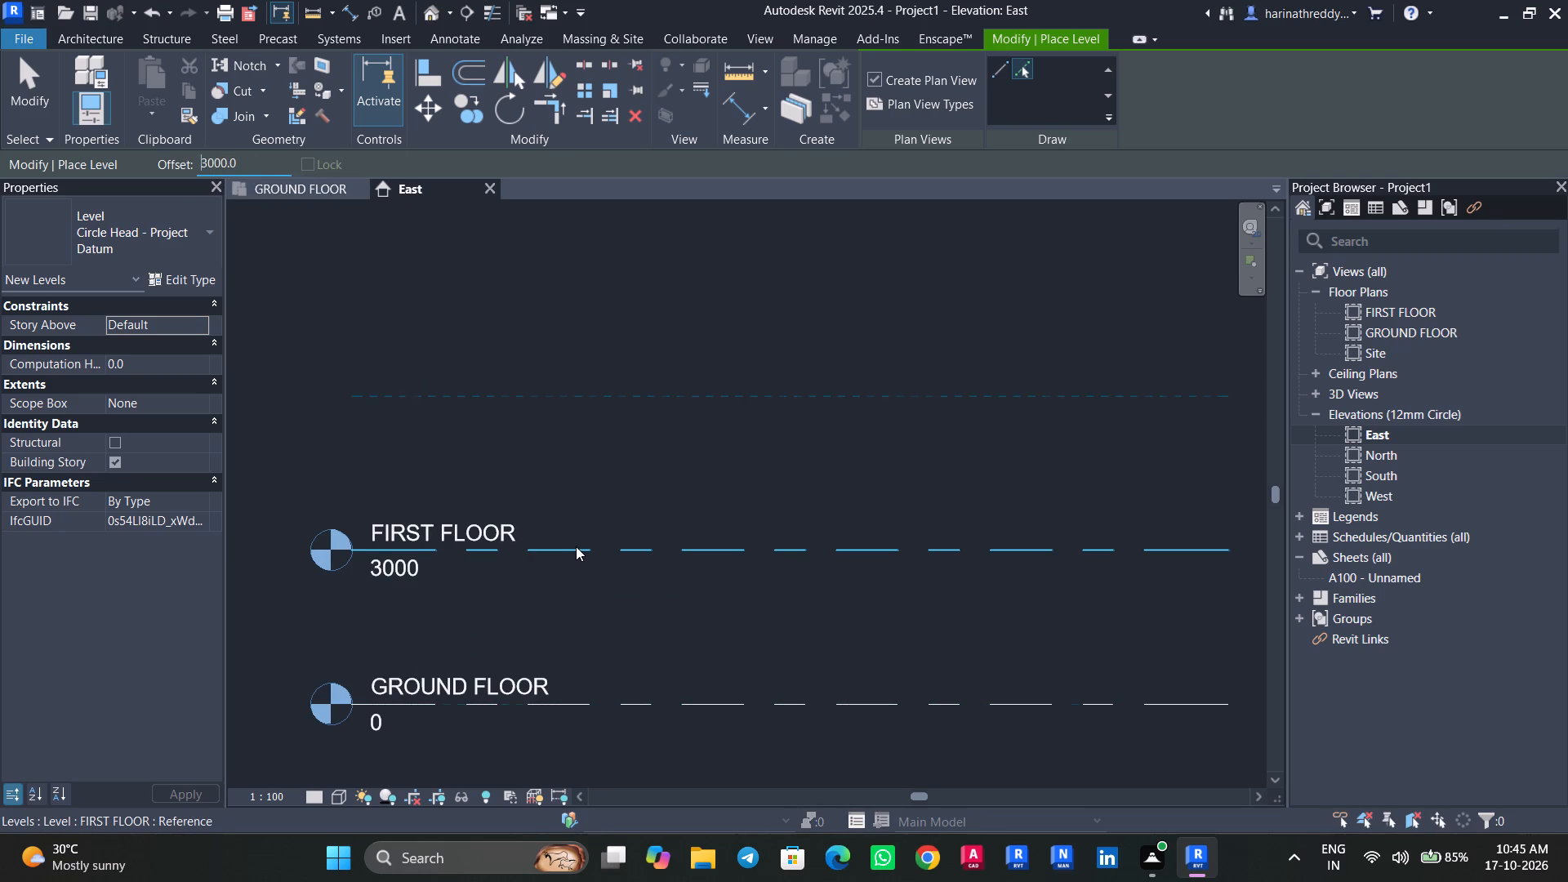
click(576, 546)
key(Escape)
key(Escape)
key(Escape)
Rename the new top level as TL.
double_click(400, 379)
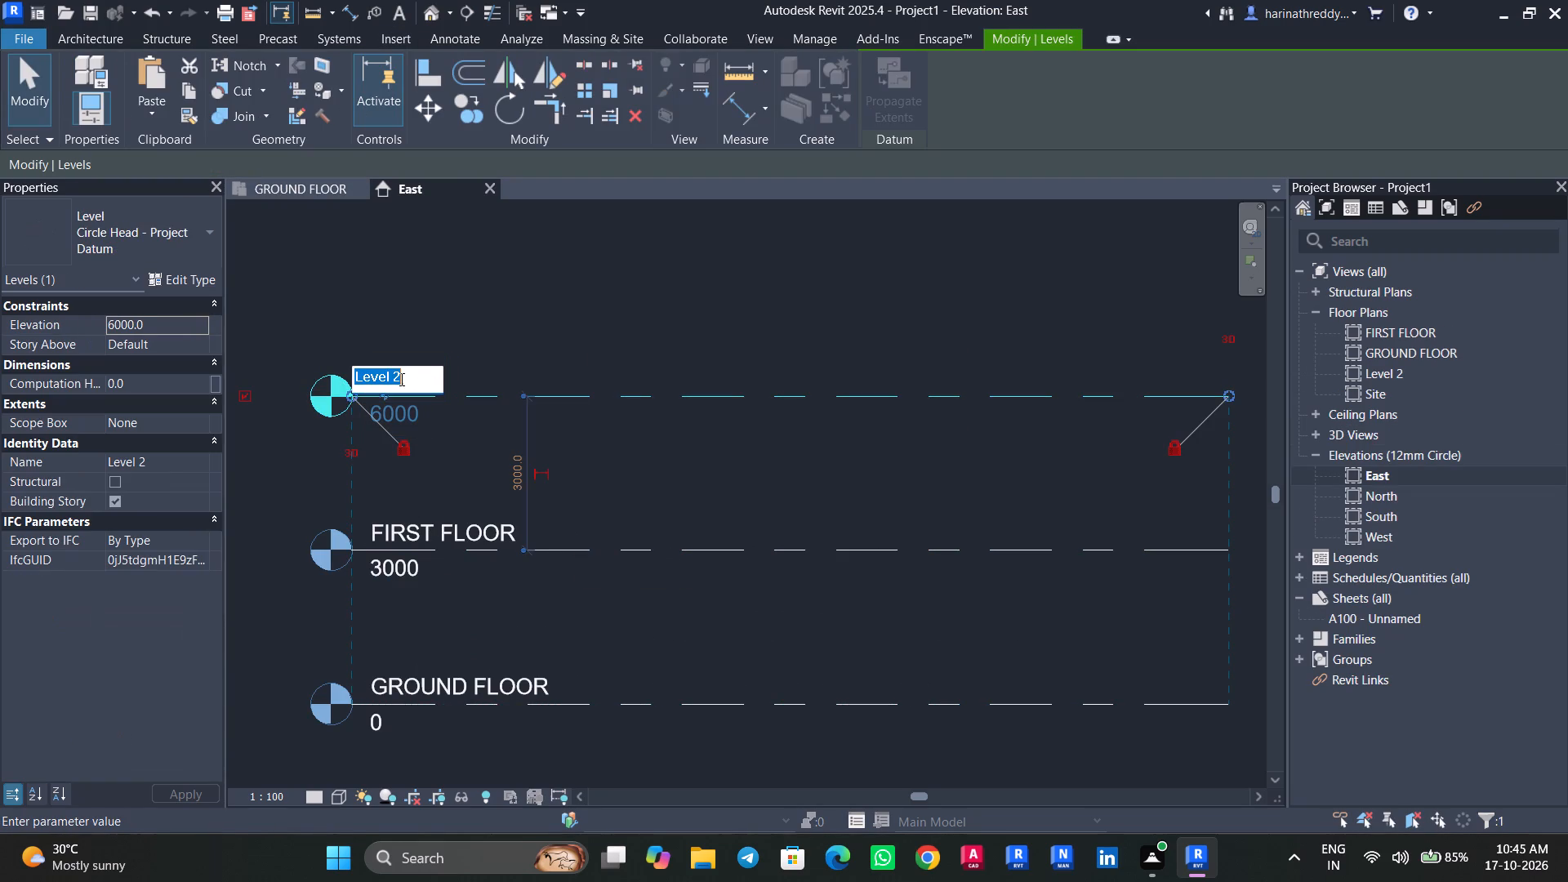
text(TL)
click(518, 301)
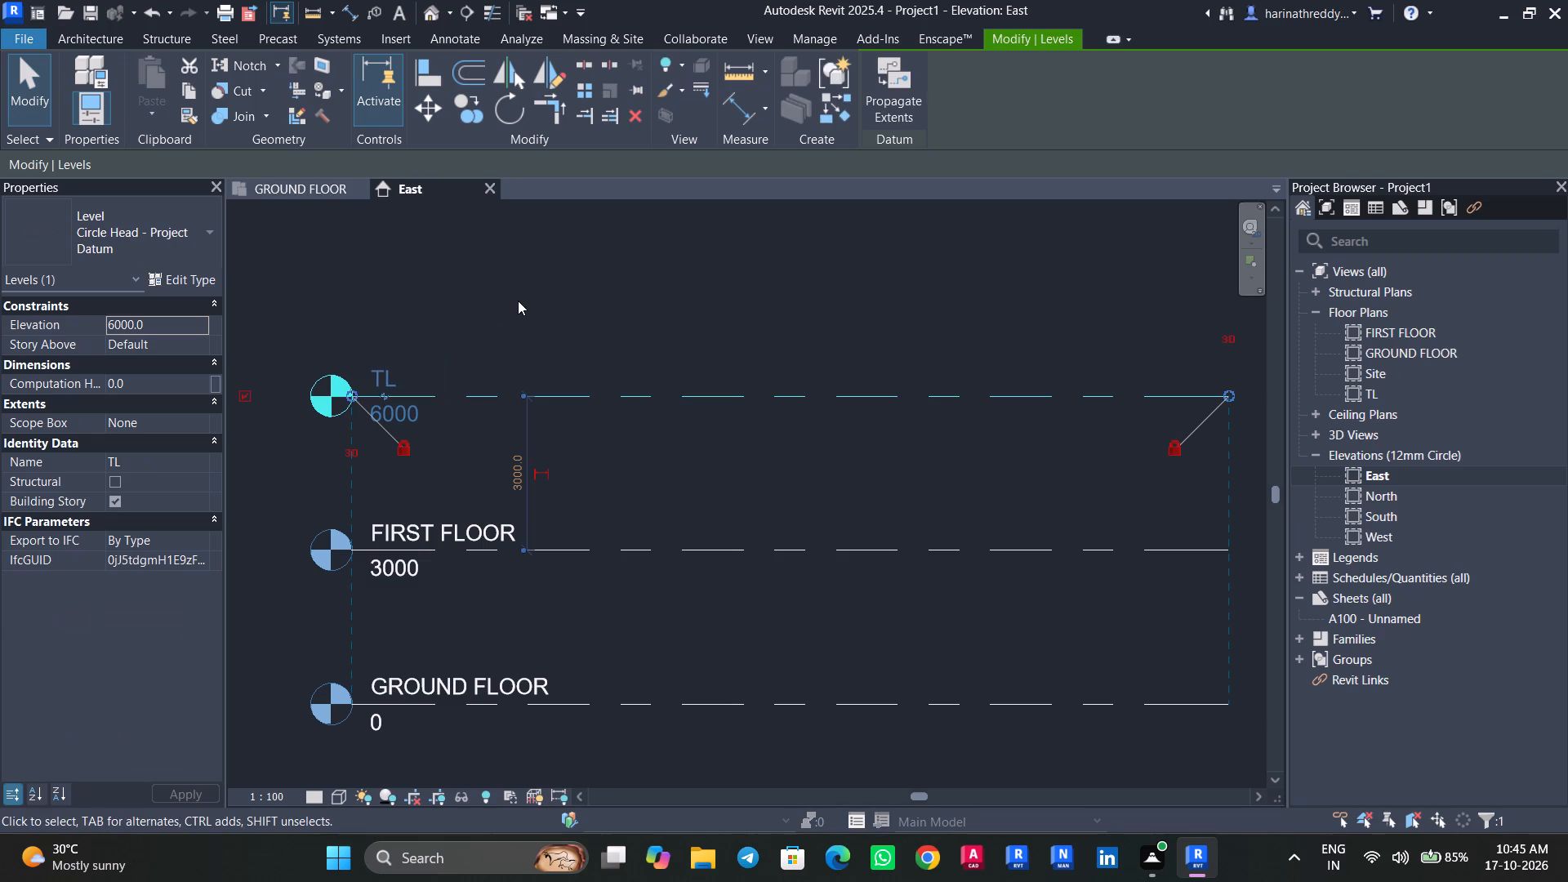
key(Escape)
key(Escape)
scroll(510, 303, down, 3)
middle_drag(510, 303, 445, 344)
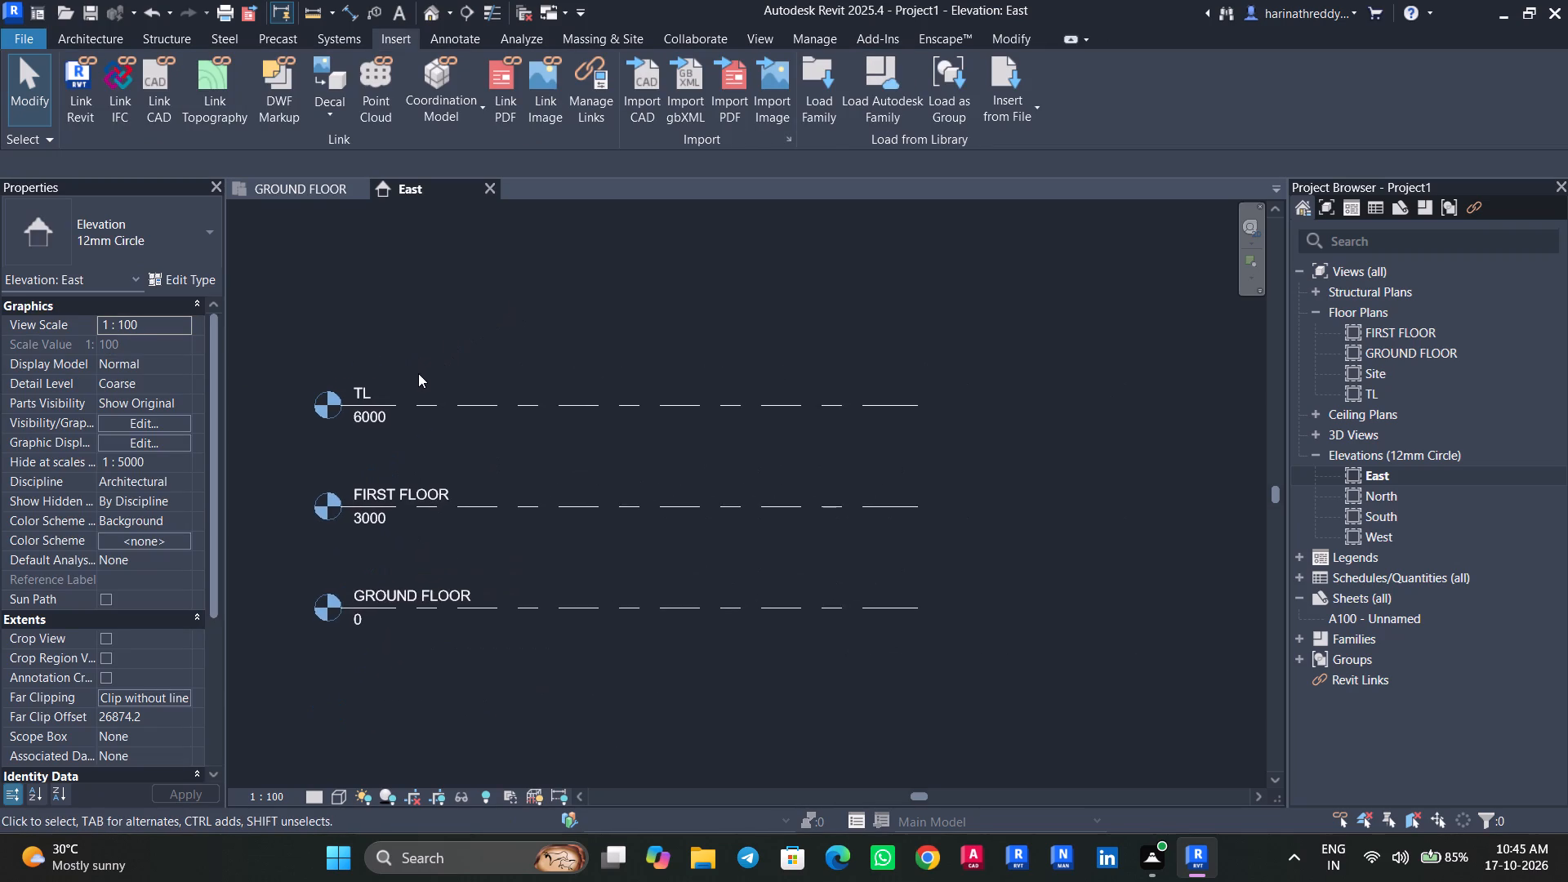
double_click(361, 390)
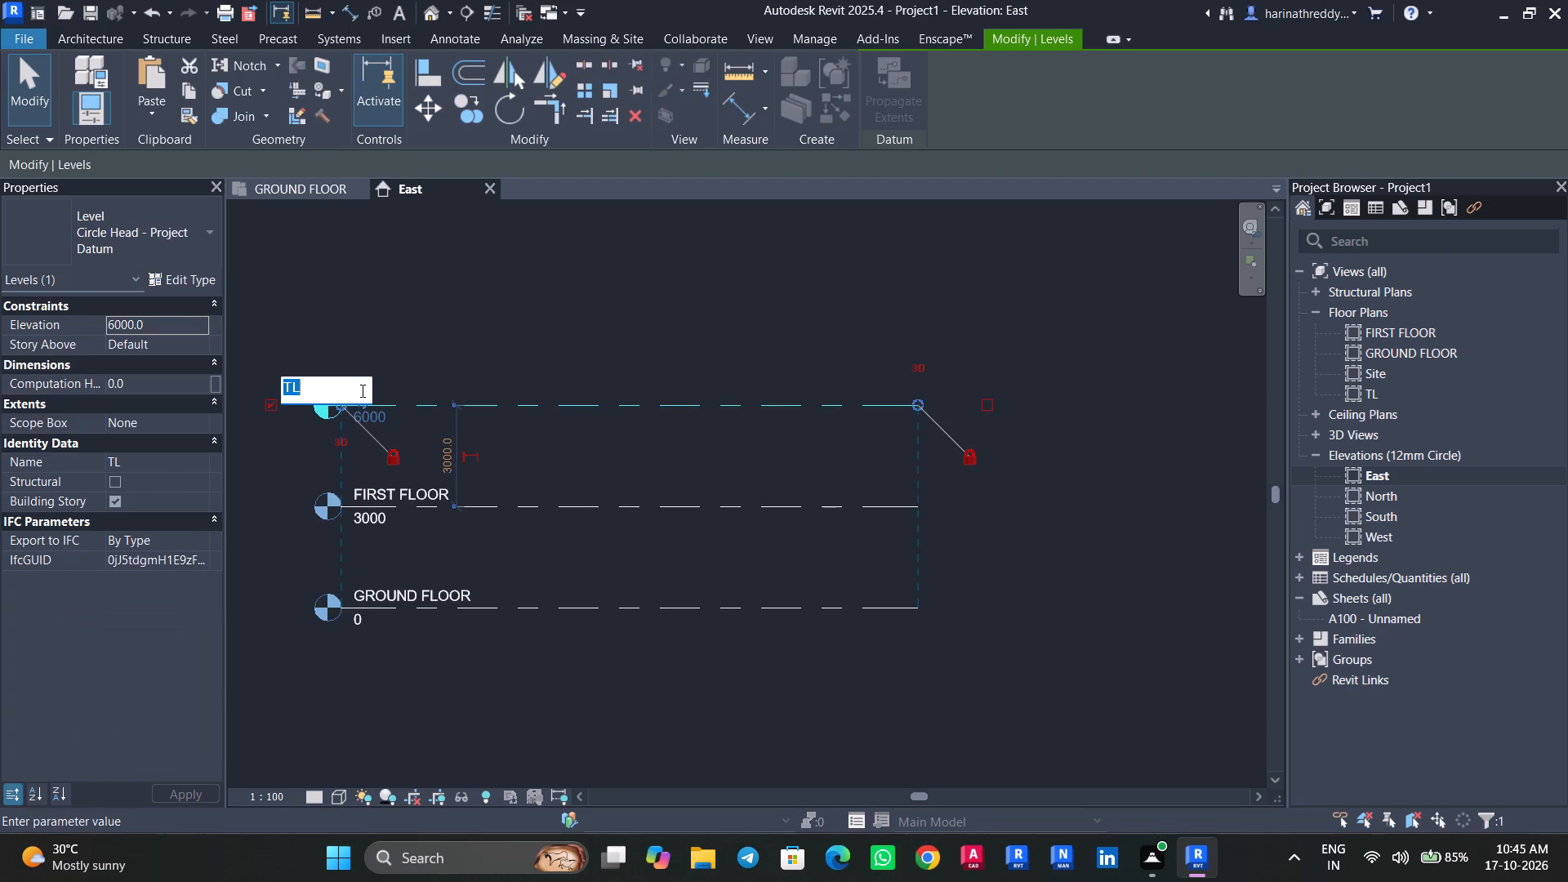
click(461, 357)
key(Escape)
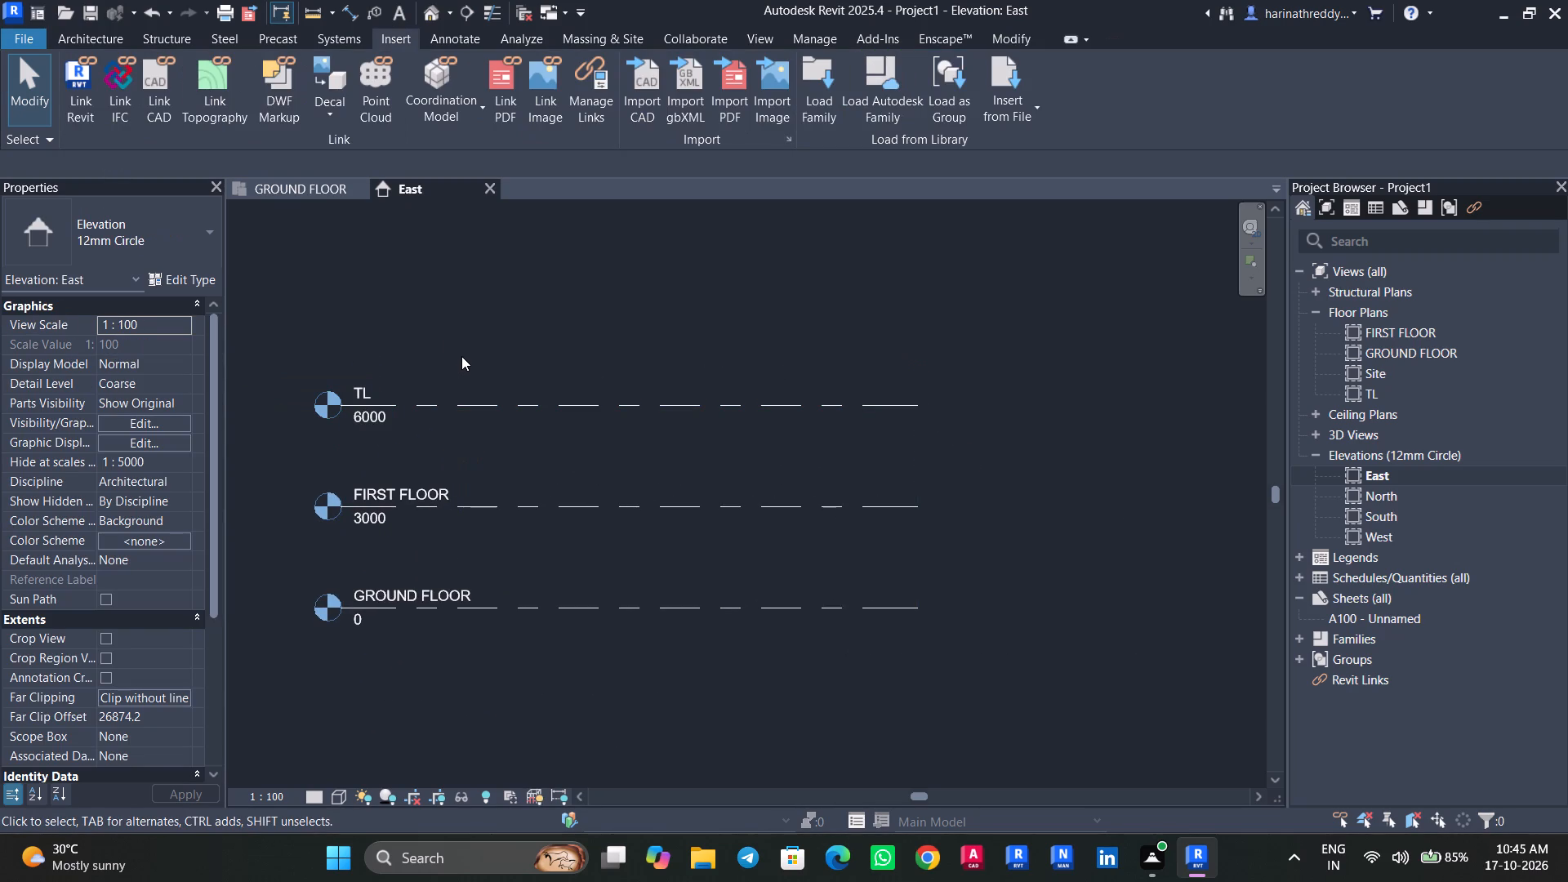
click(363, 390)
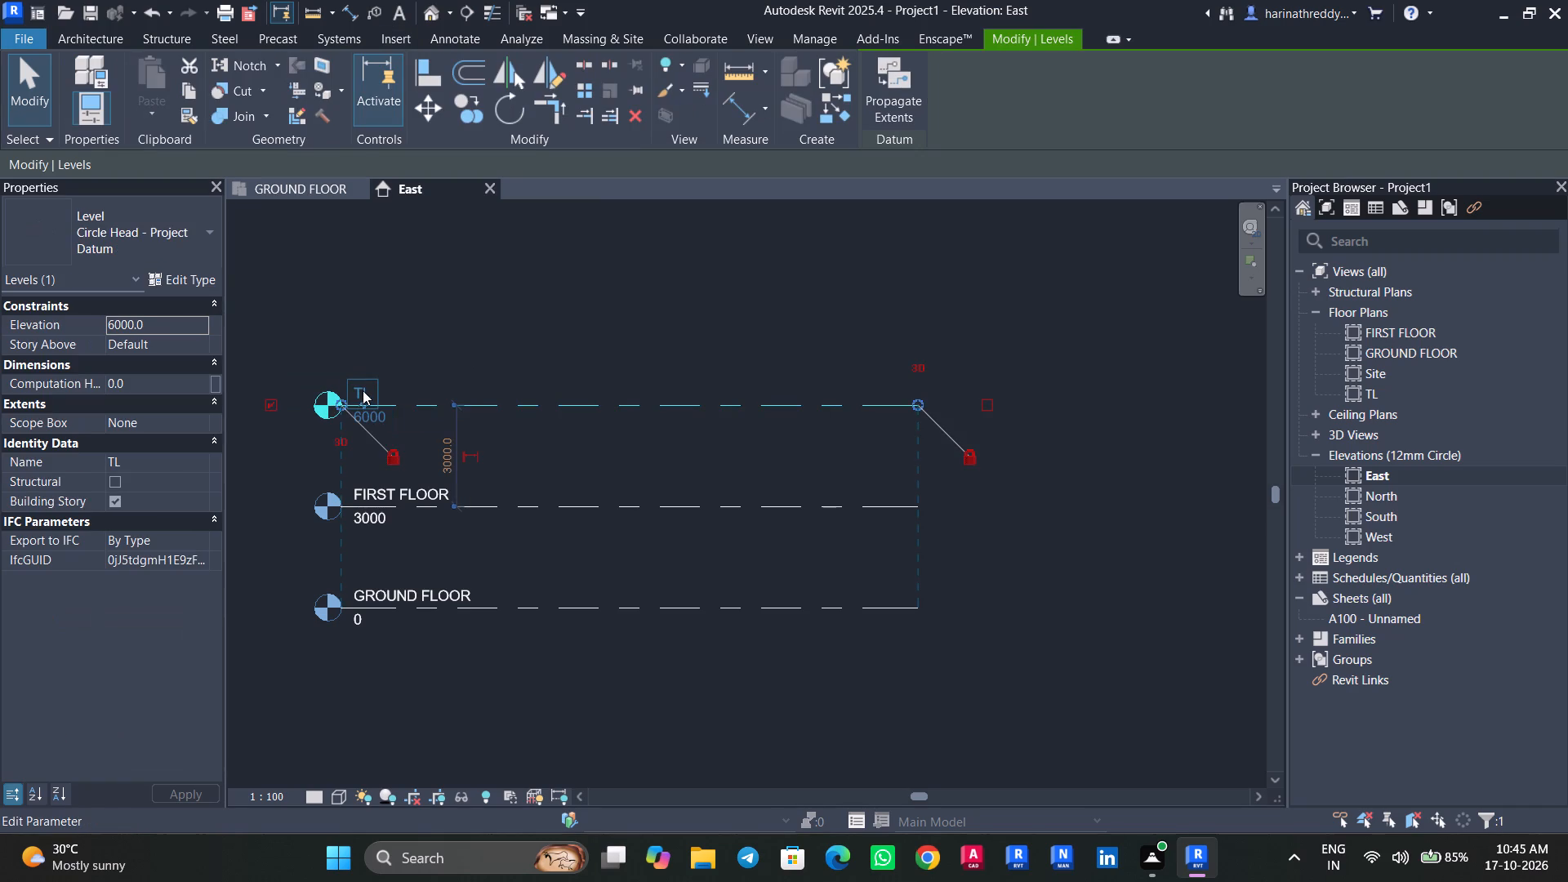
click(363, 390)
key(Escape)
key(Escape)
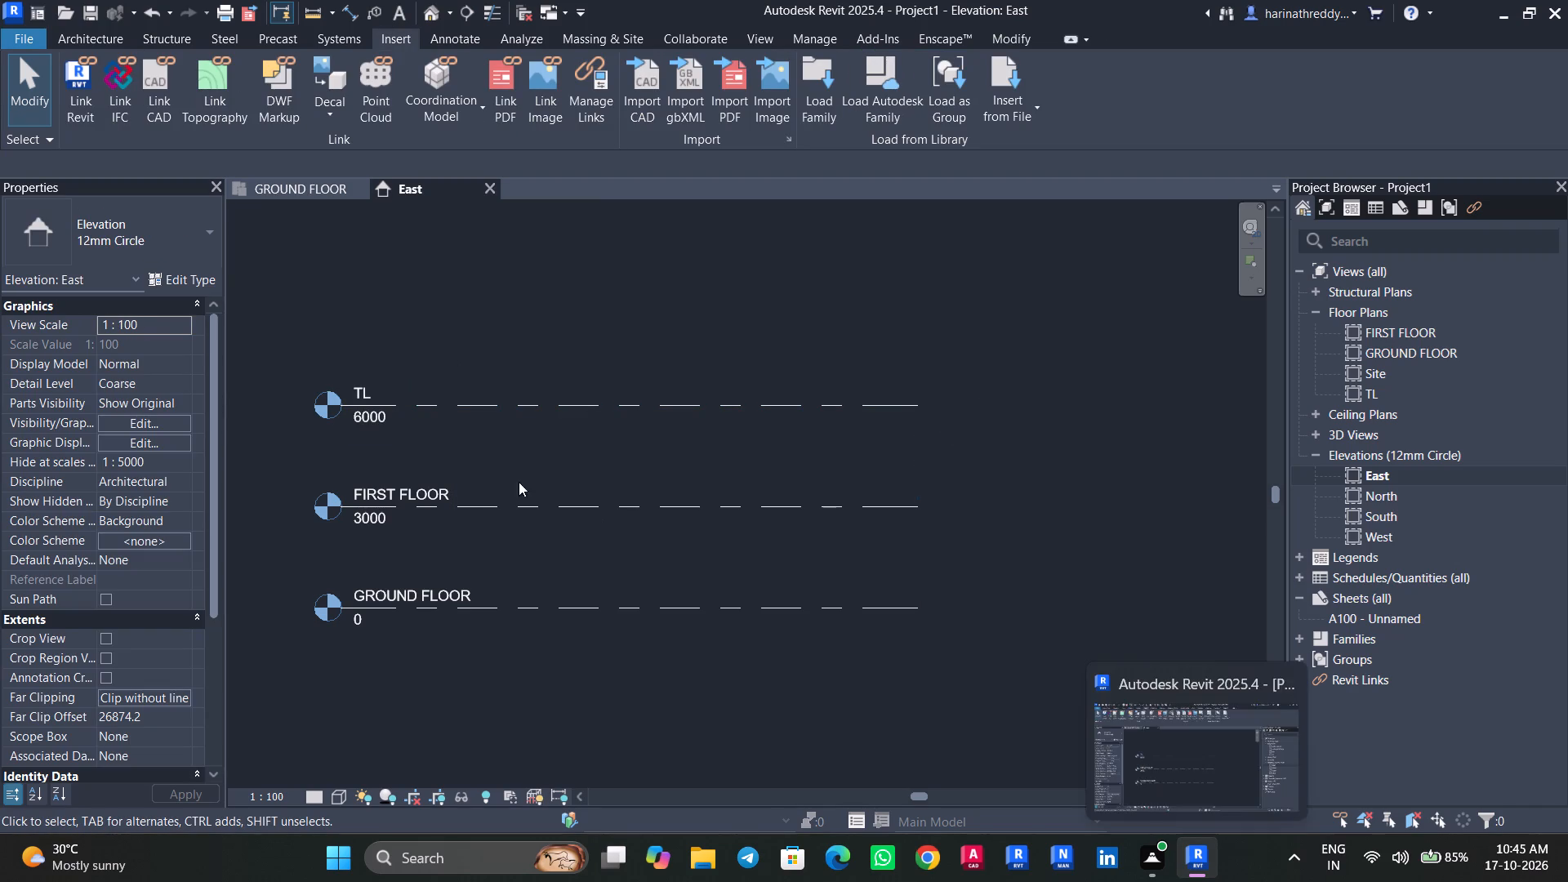
Switch to the GROUND FLOOR plan view and examine the linked board's floor plans, front elevation, plot details and setbacks.
click(314, 189)
middle_drag(668, 588, 704, 727)
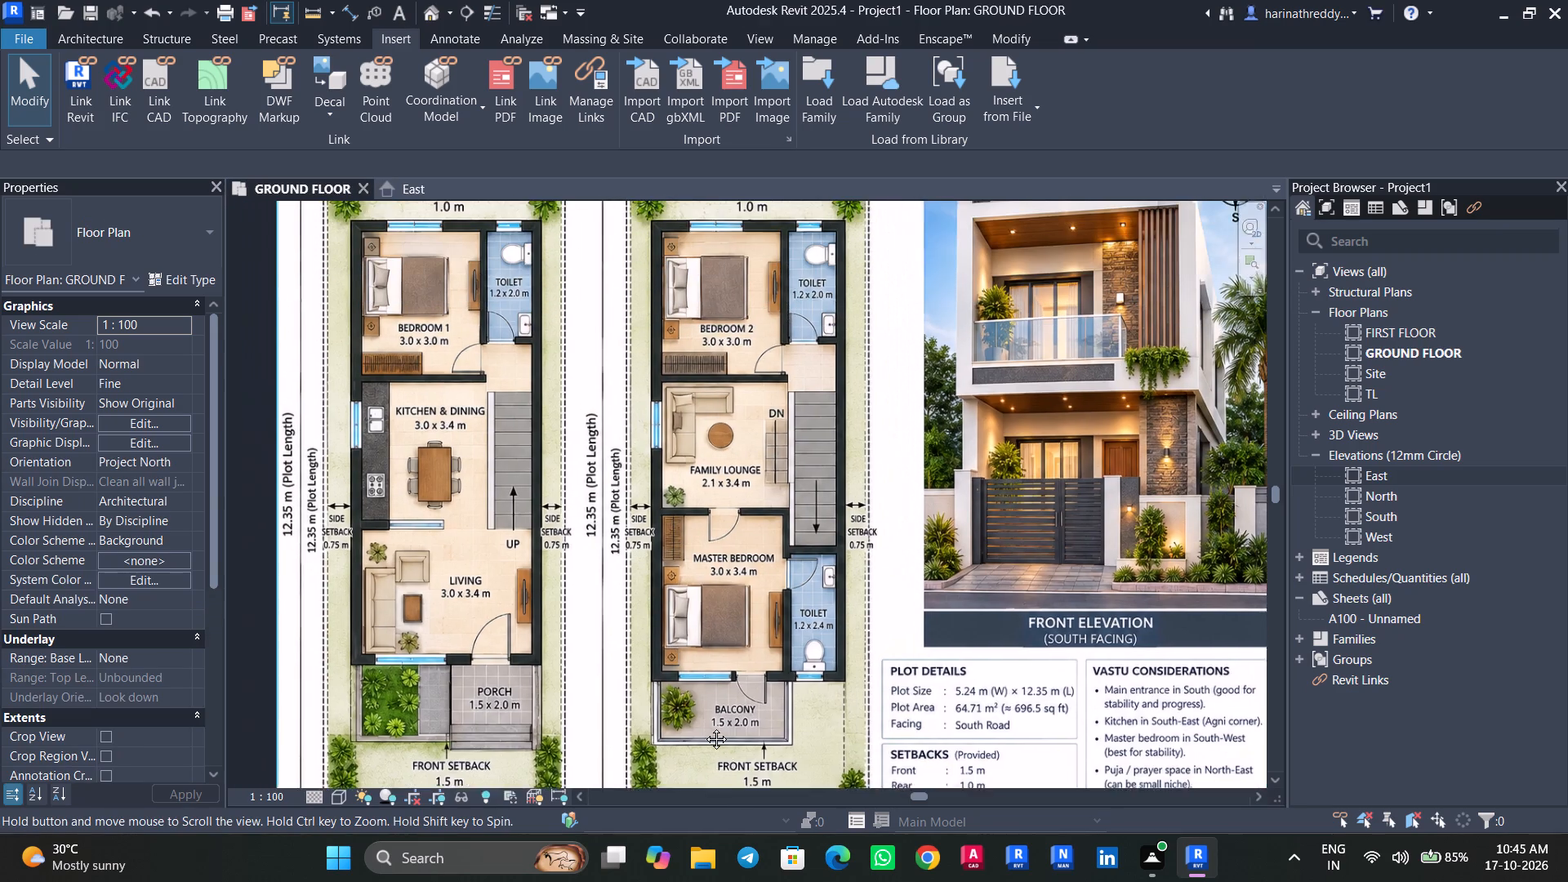
middle_drag(704, 727, 670, 814)
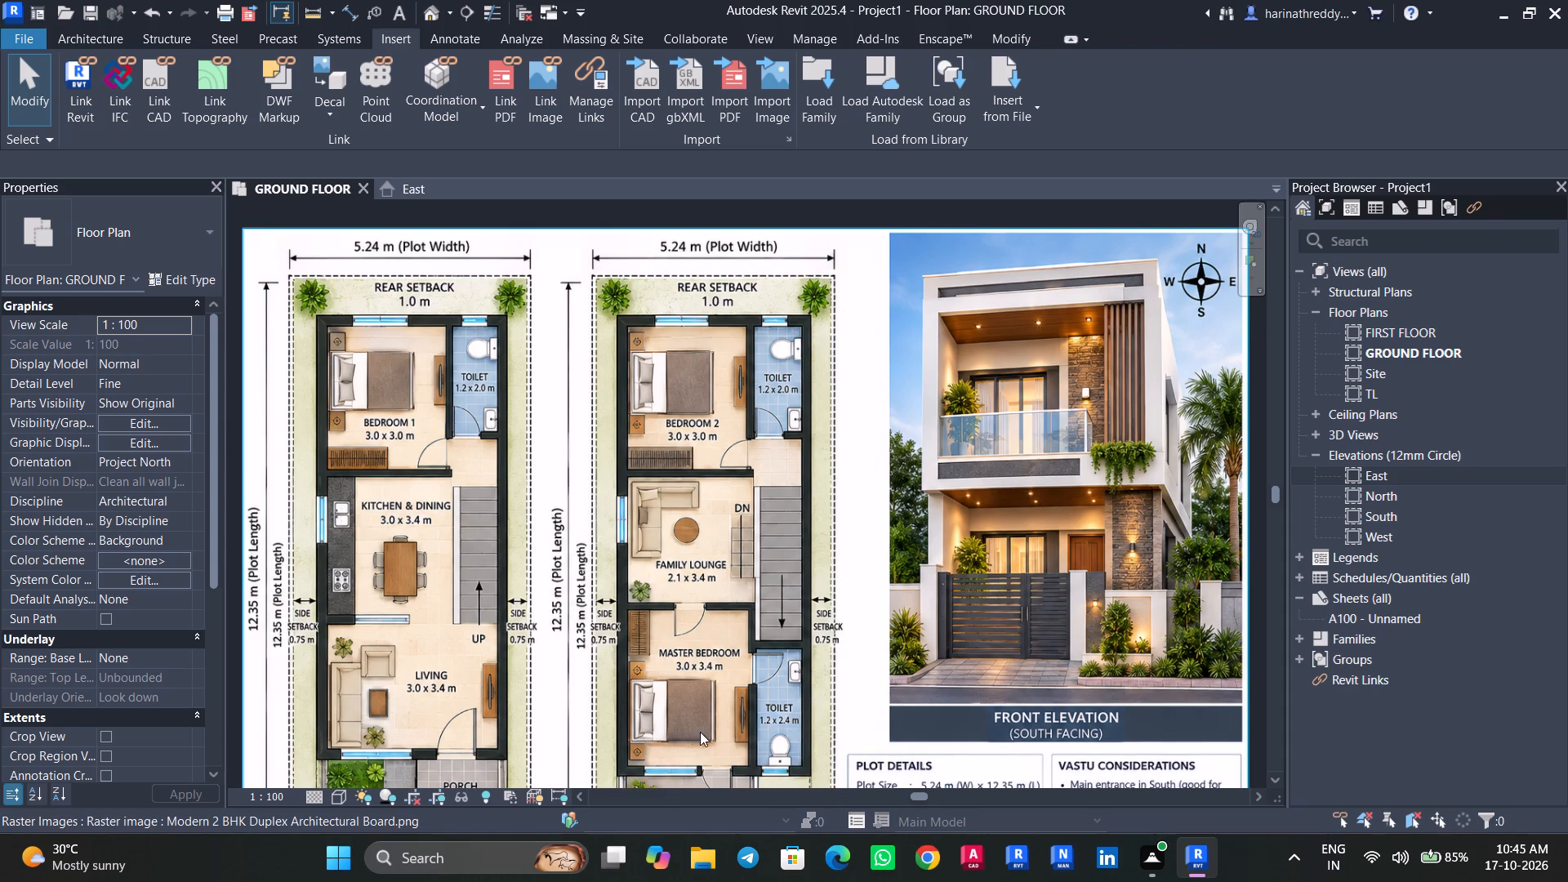
middle_drag(711, 714, 698, 456)
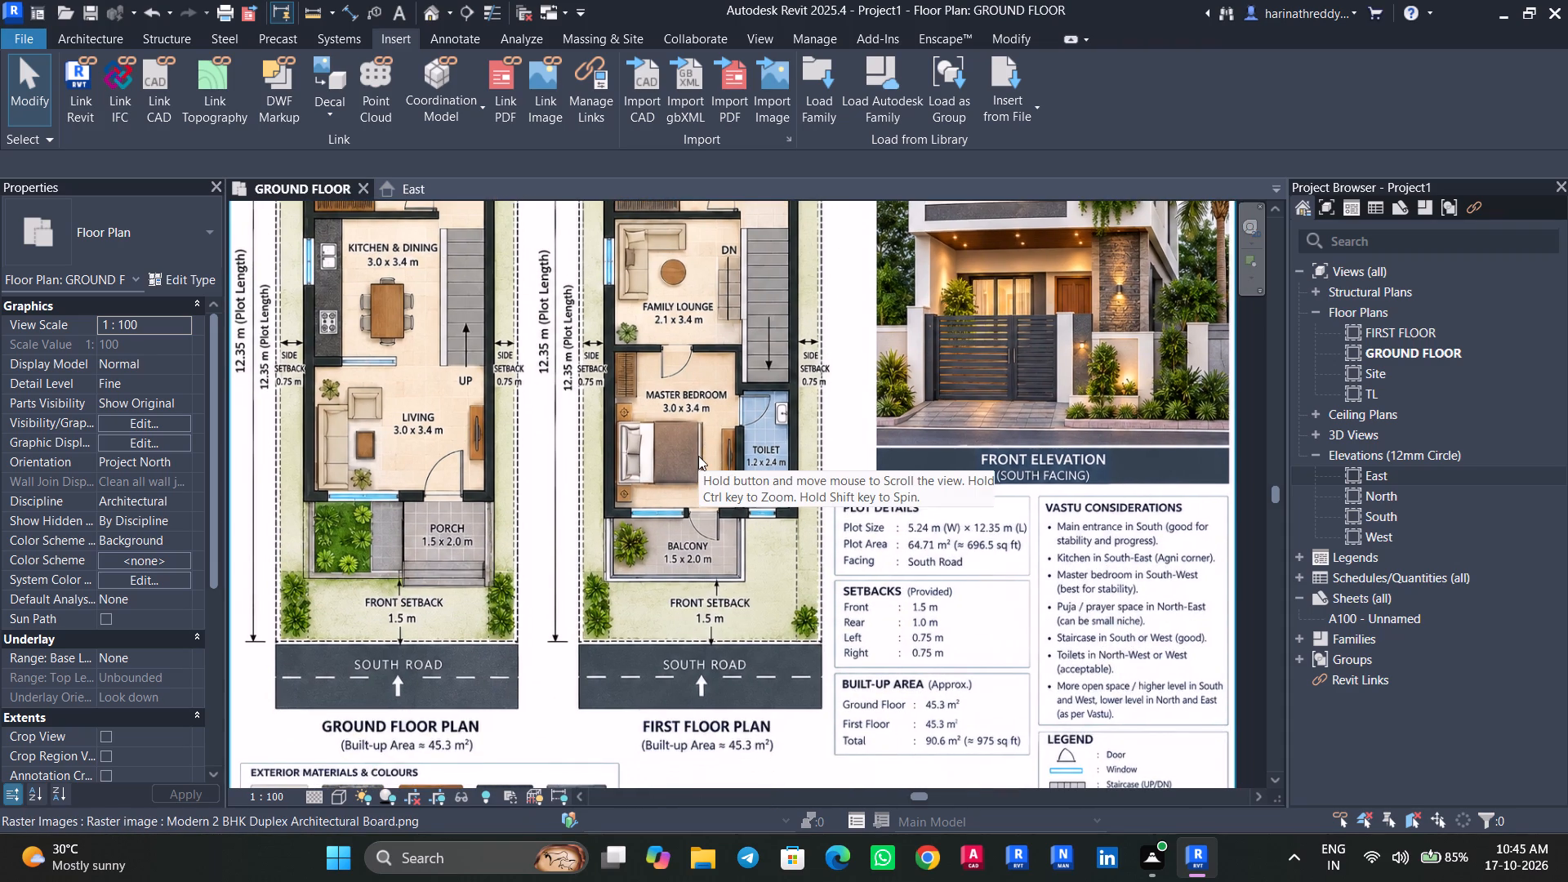
middle_drag(698, 456, 679, 675)
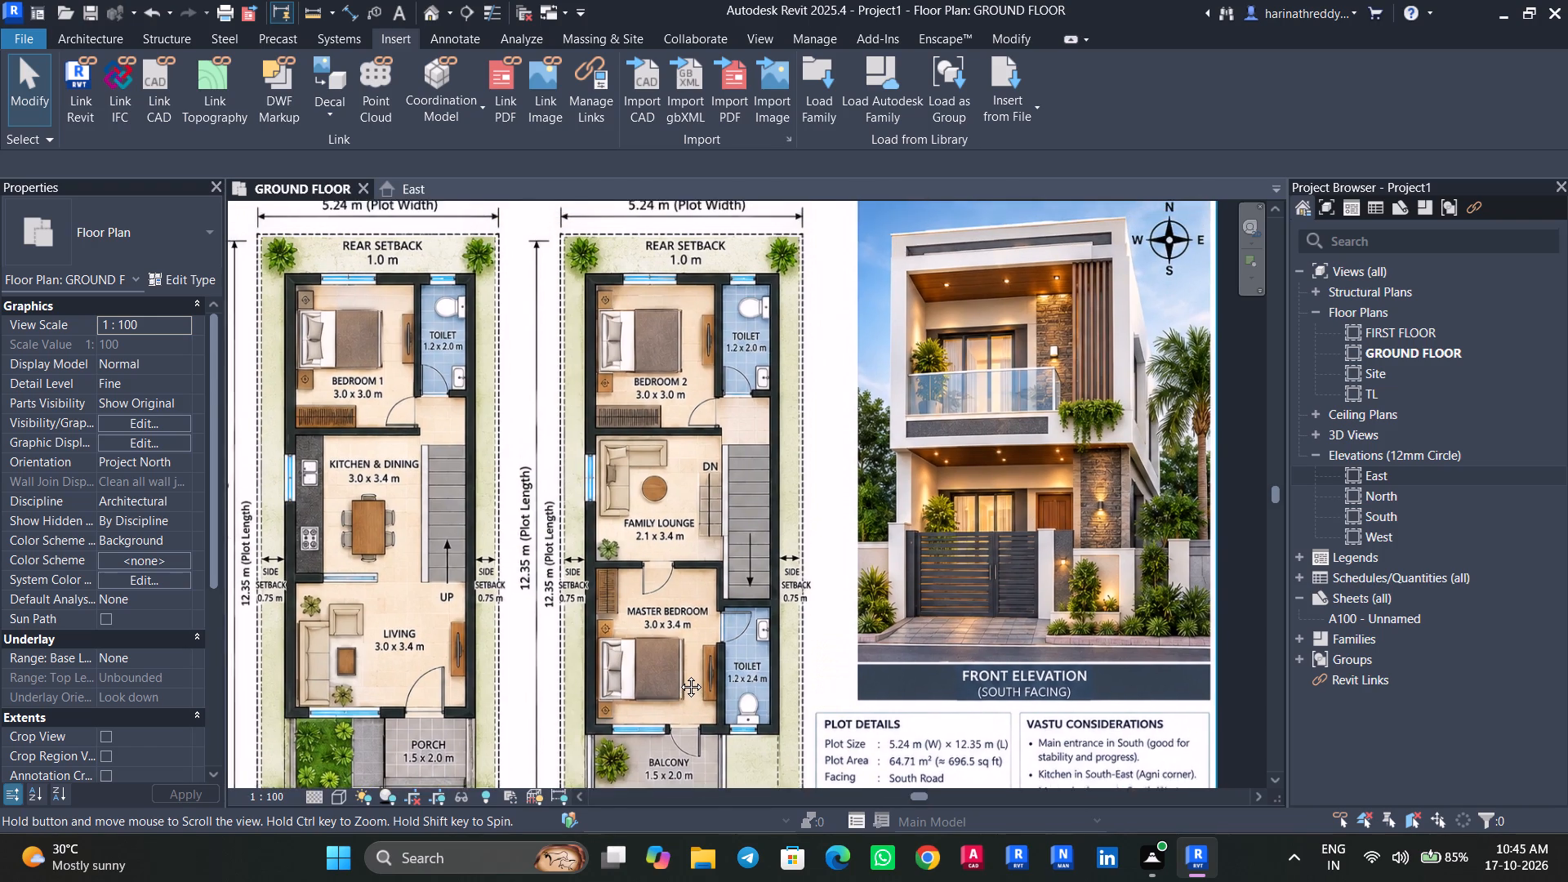
middle_drag(679, 675, 715, 436)
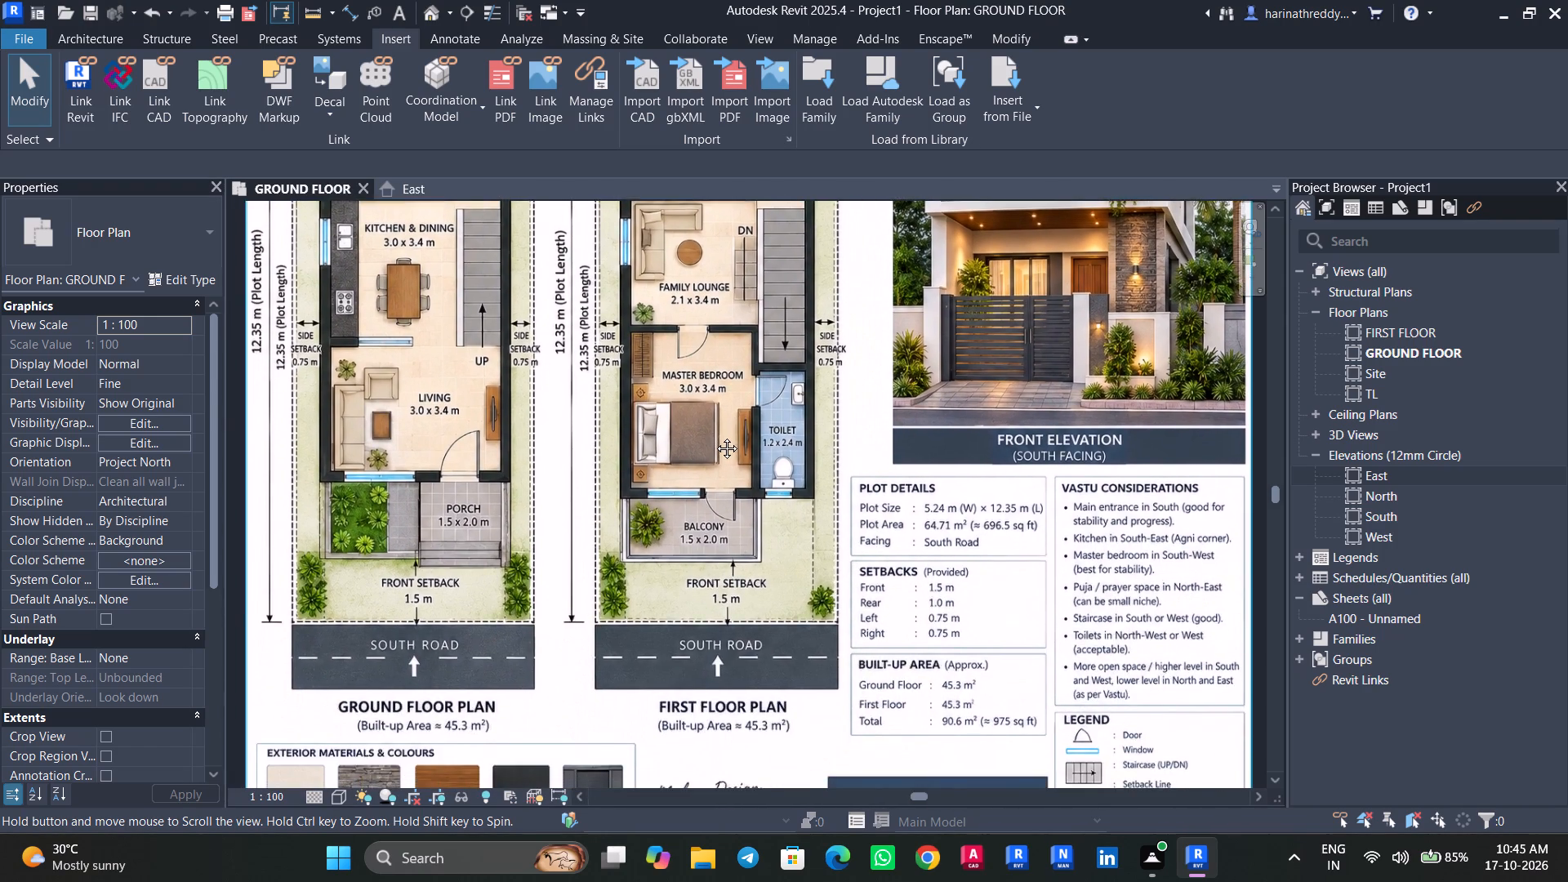
middle_drag(715, 436, 728, 480)
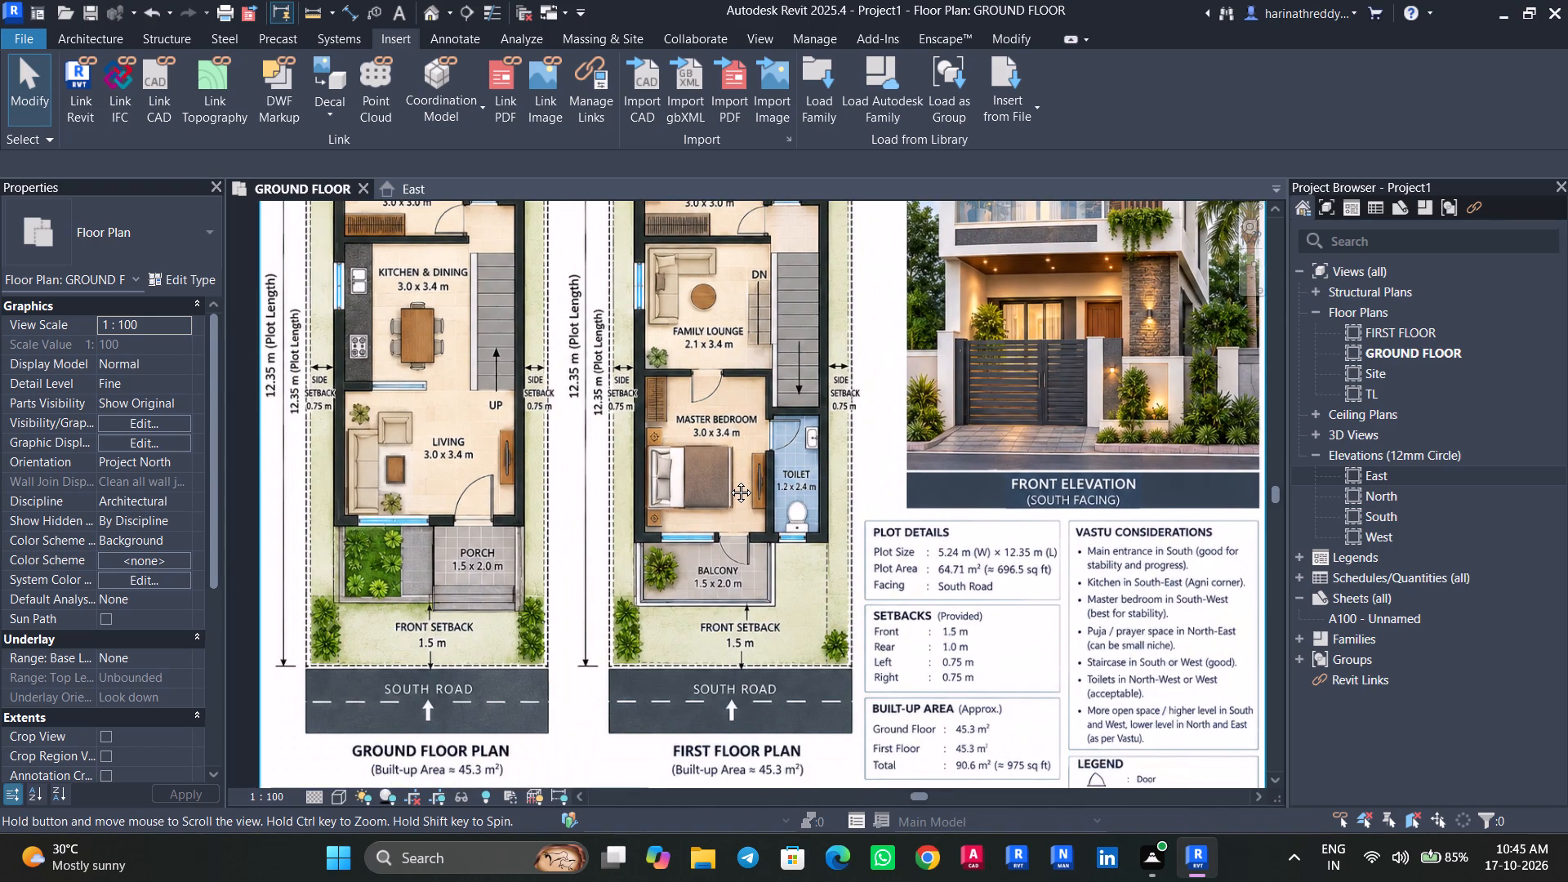
middle_drag(728, 480, 747, 571)
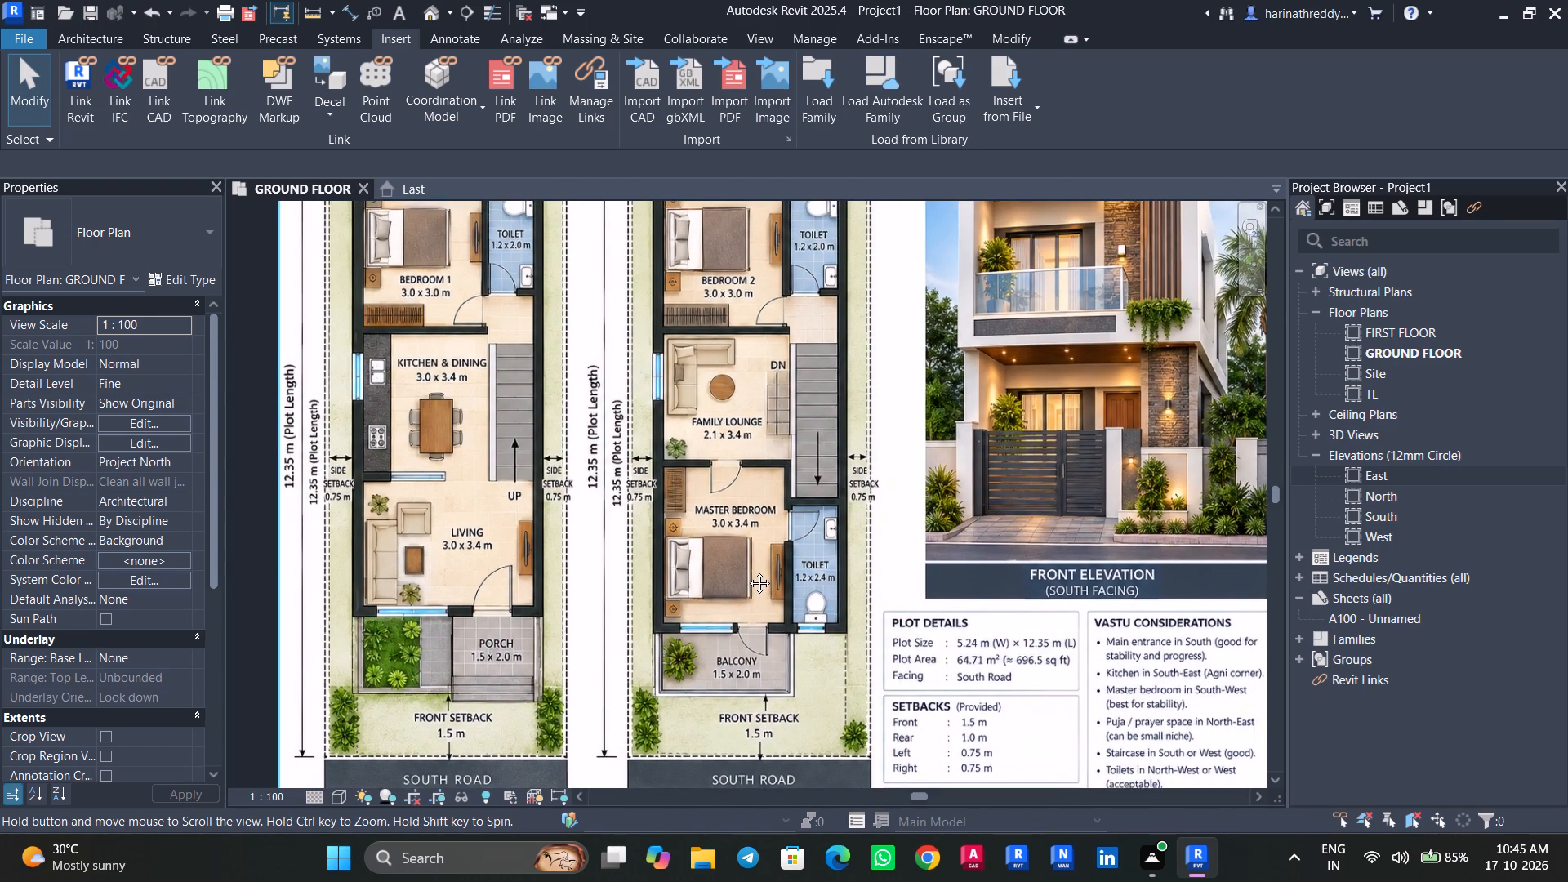
middle_drag(747, 571, 758, 663)
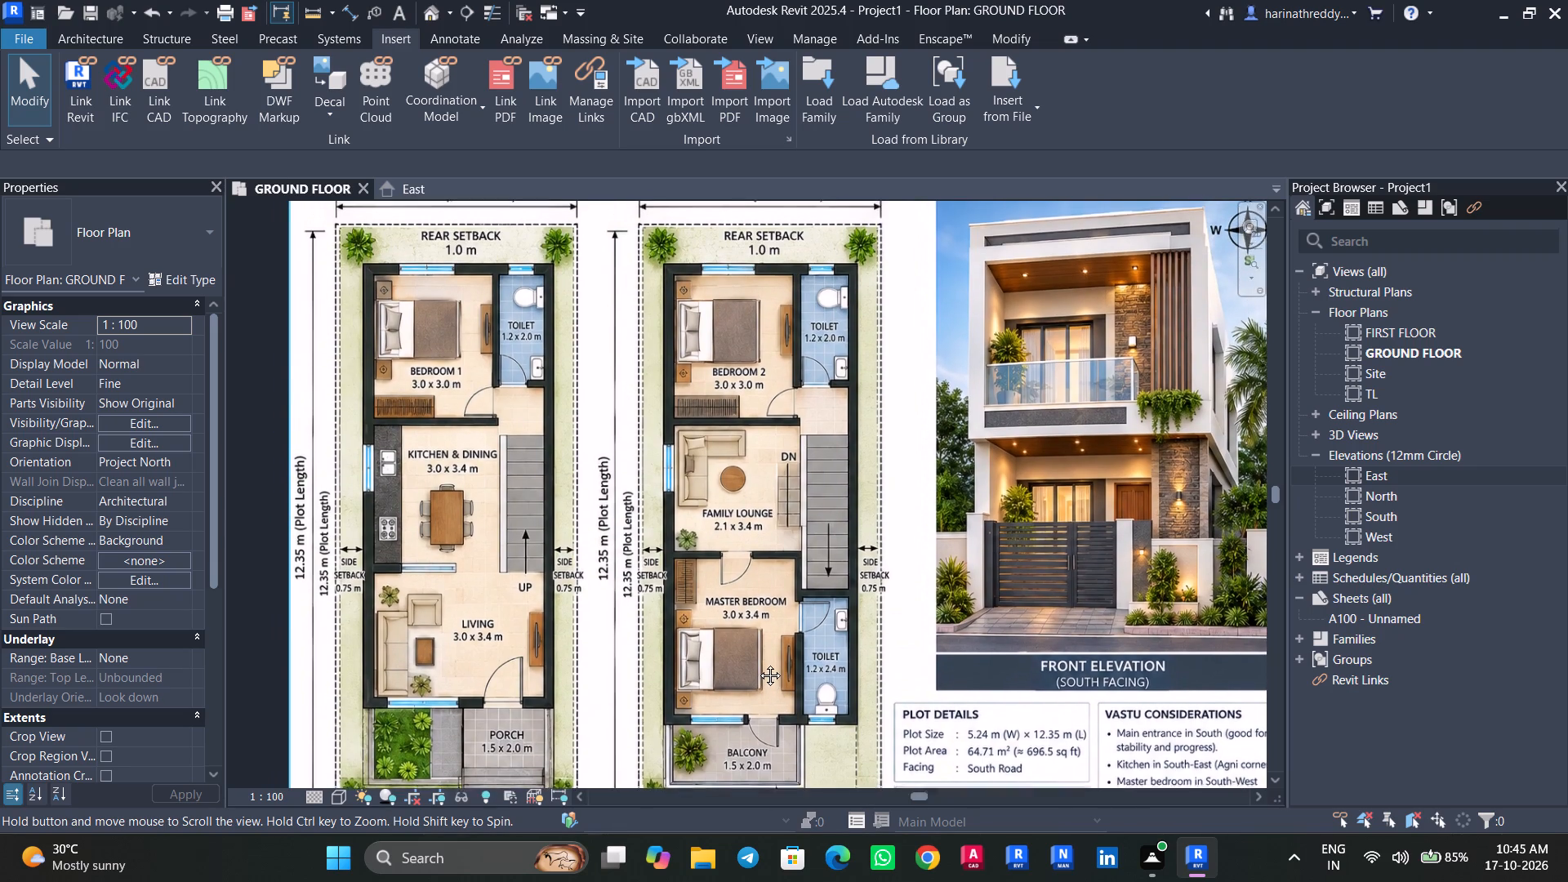
middle_drag(758, 663, 749, 676)
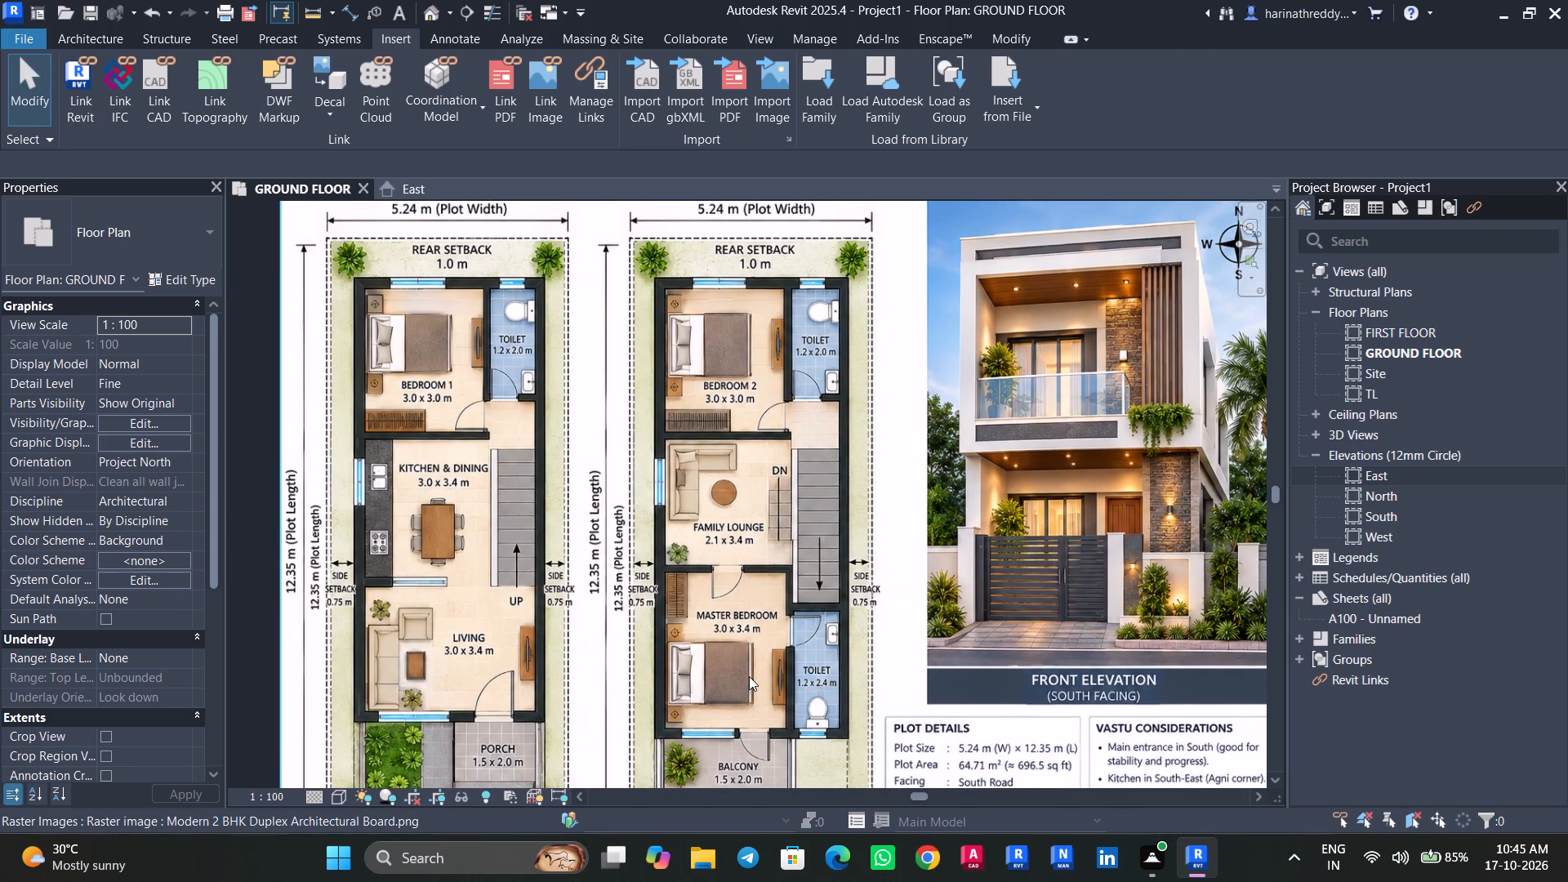
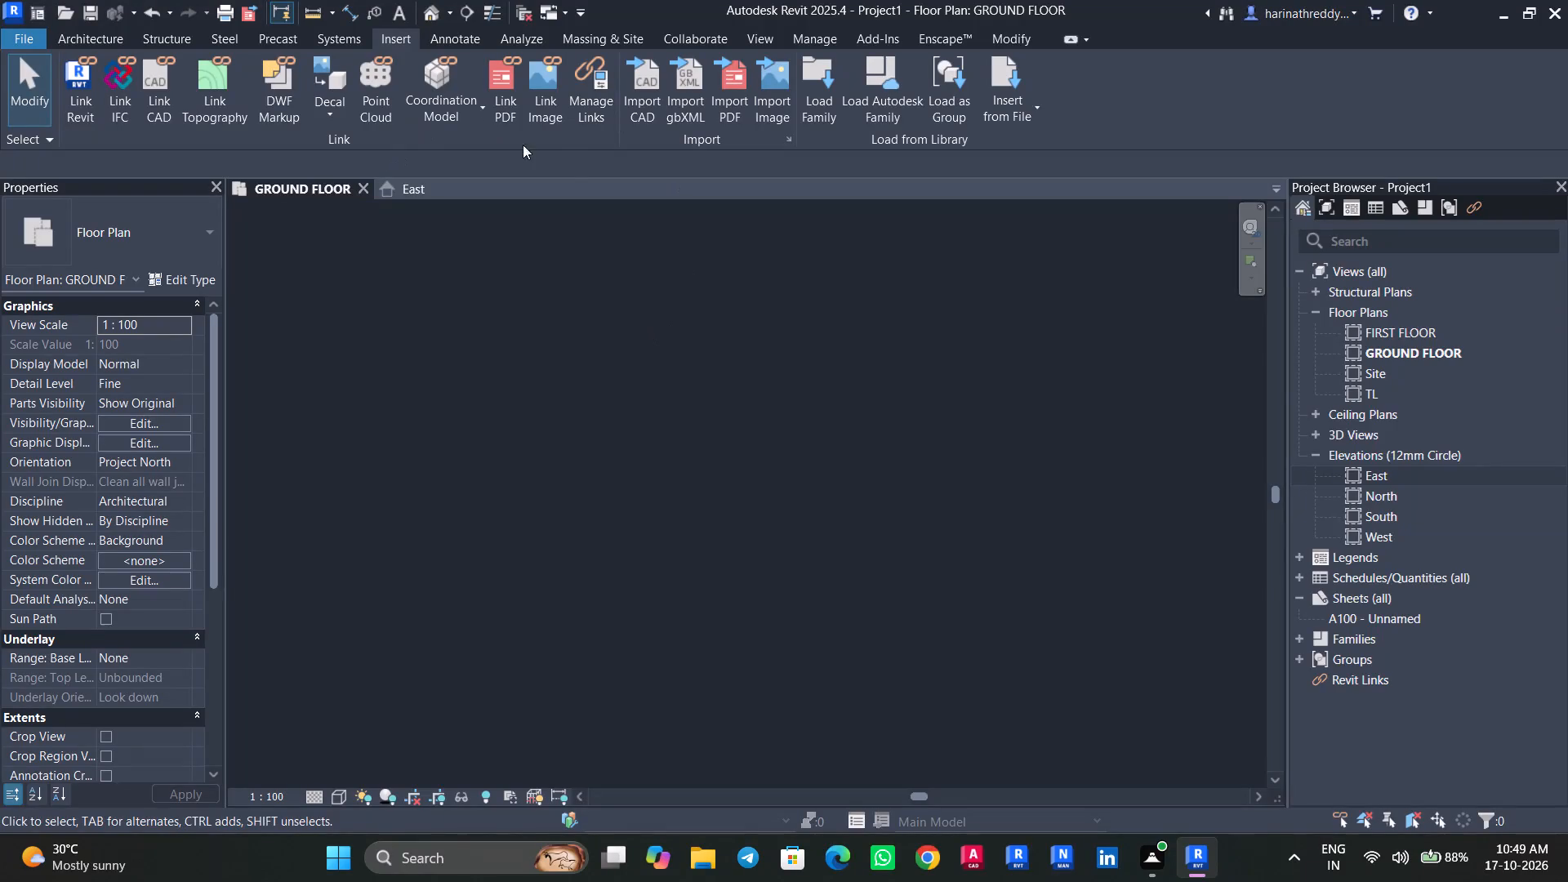
Link the image Modern 2BHK Duplex Architectural Presentation Board.png and place it in the middle of the GROUND FLOOR plan view.
click(550, 104)
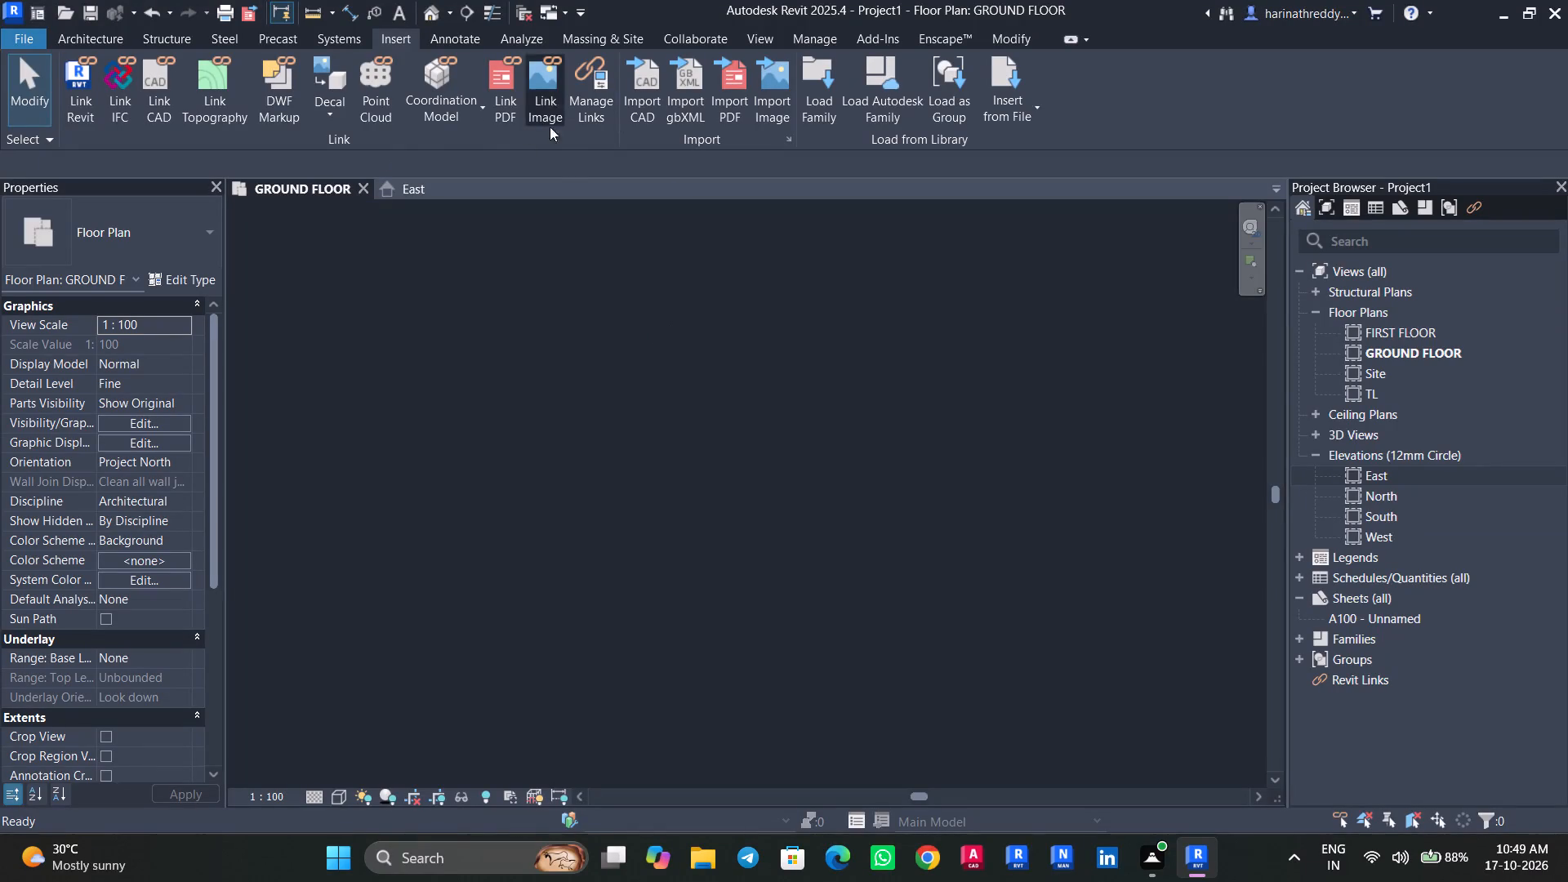
click(683, 266)
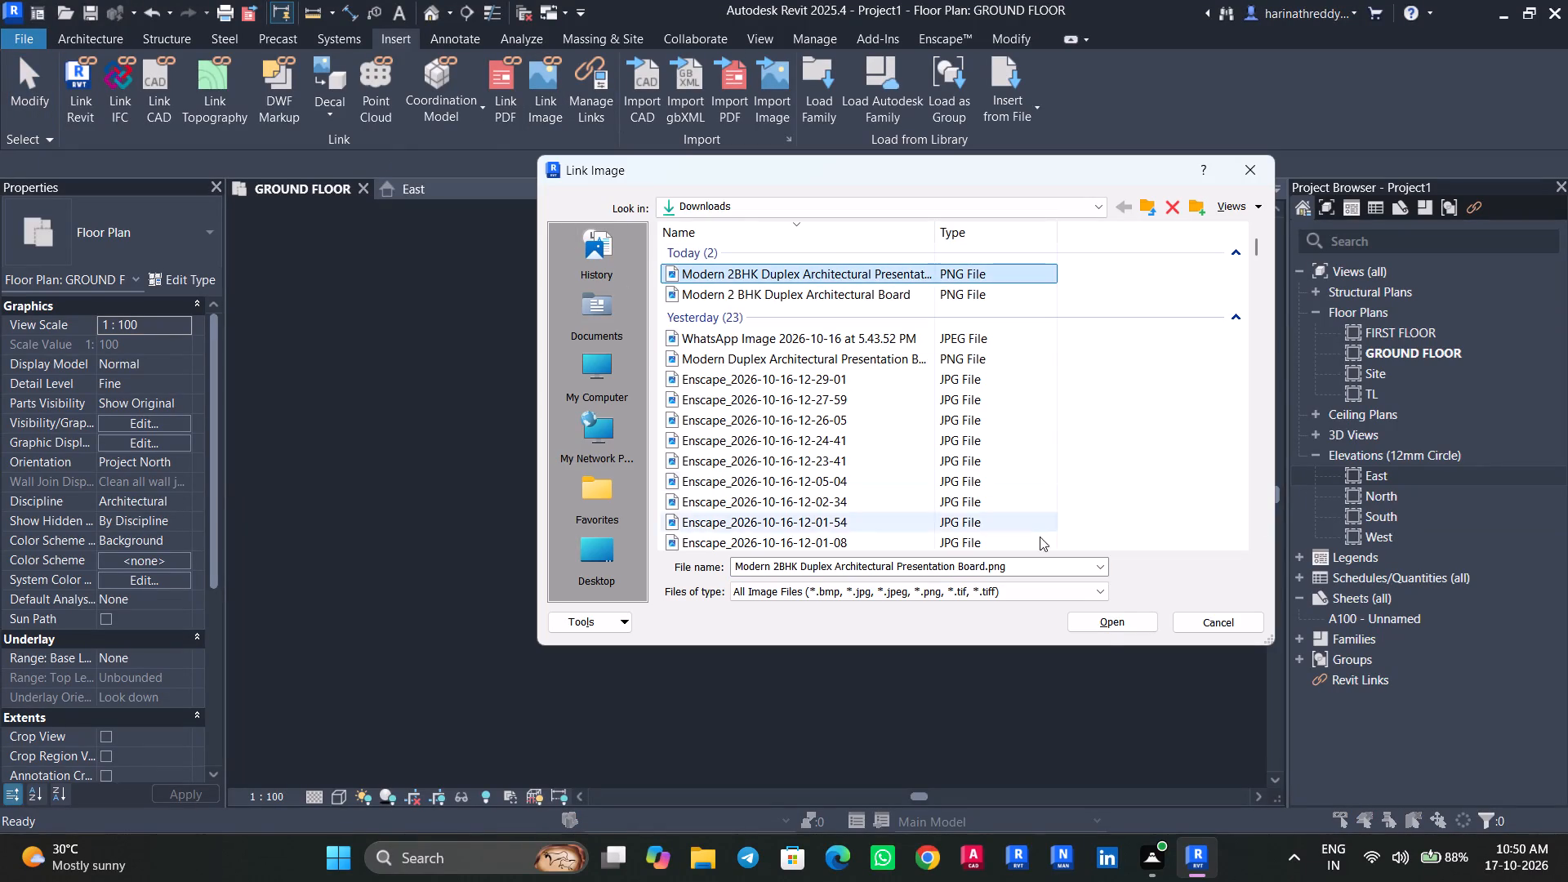
click(1107, 629)
scroll(784, 537, down, 2)
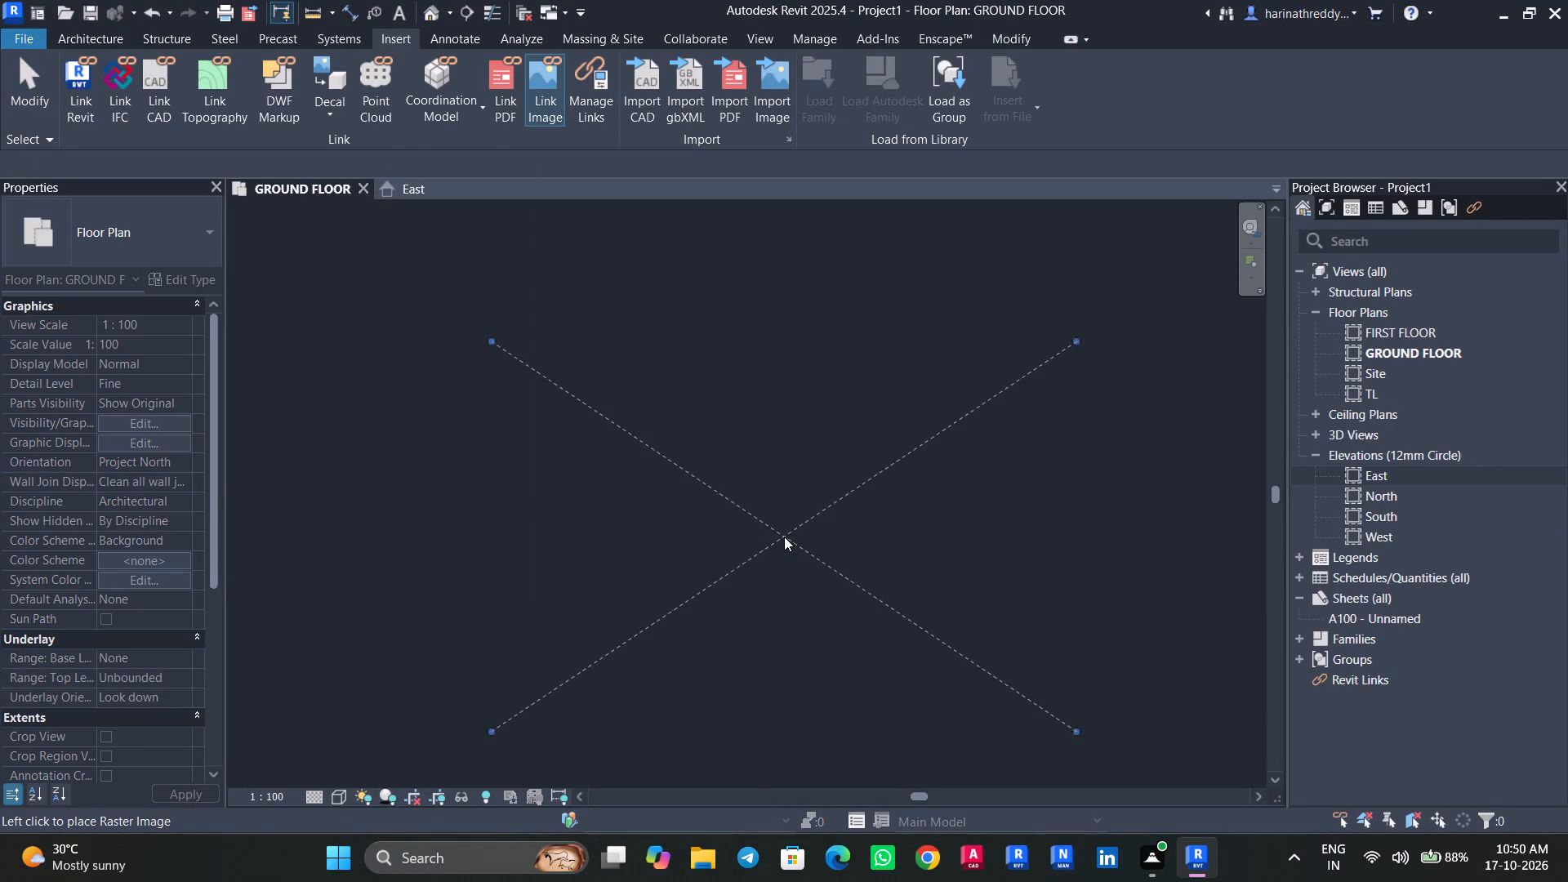
scroll(784, 537, down, 6)
click(773, 523)
scroll(773, 523, up, 3)
scroll(773, 523, down, 1)
scroll(773, 523, up, 9)
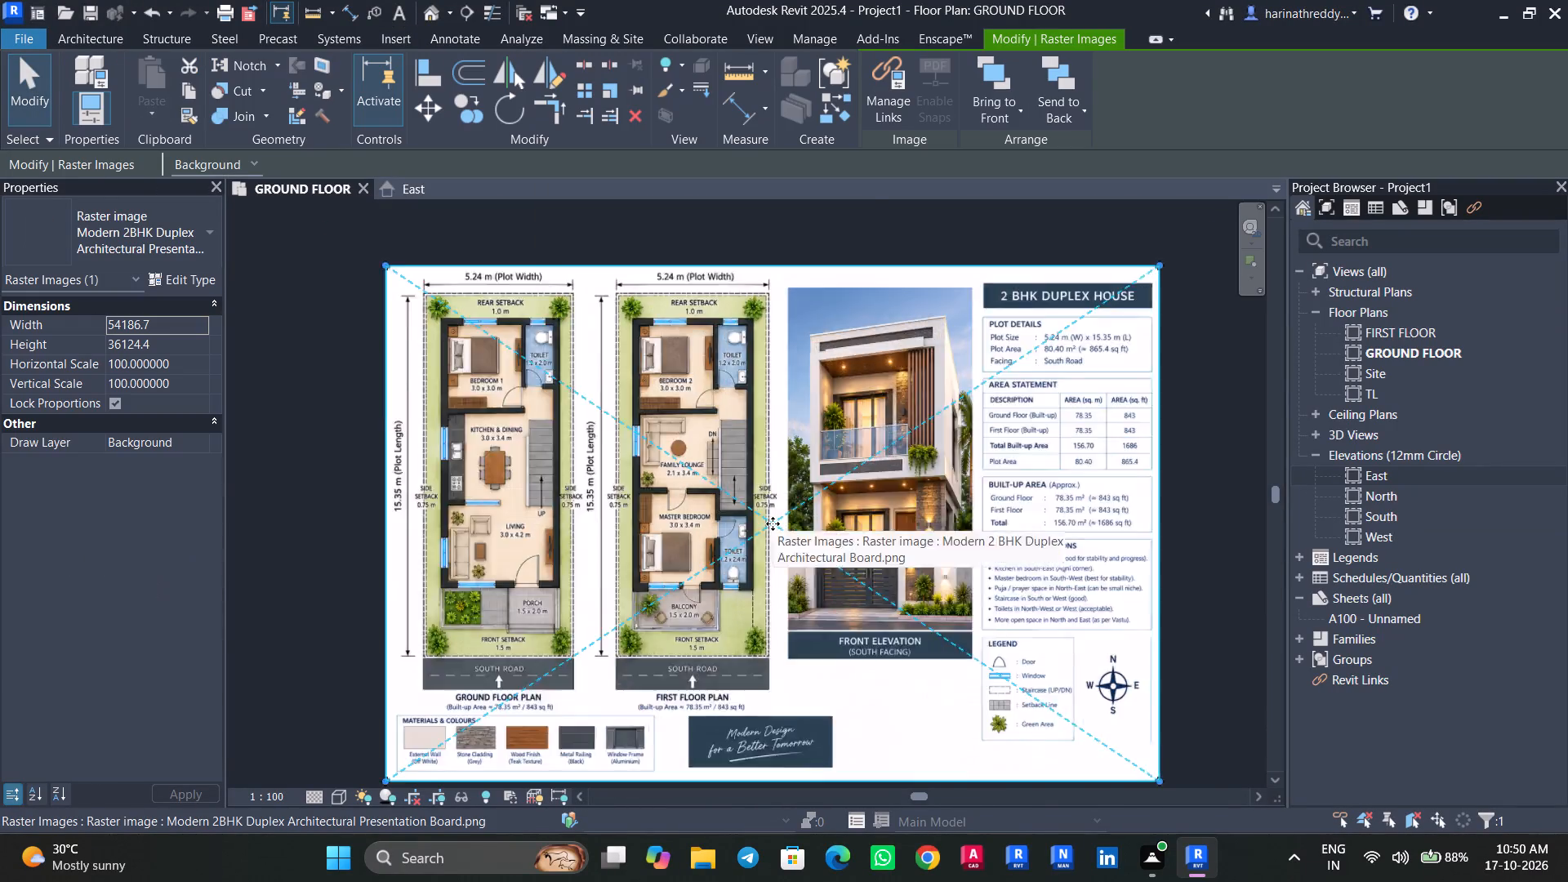
scroll(773, 523, up, 3)
key(Escape)
key(Escape)
Examine the placed board's ground and first floor plans, including room layouts and sizes, staircase, setbacks and plot dimensions.
scroll(773, 523, down, 4)
scroll(607, 523, up, 3)
middle_drag(606, 523, 764, 563)
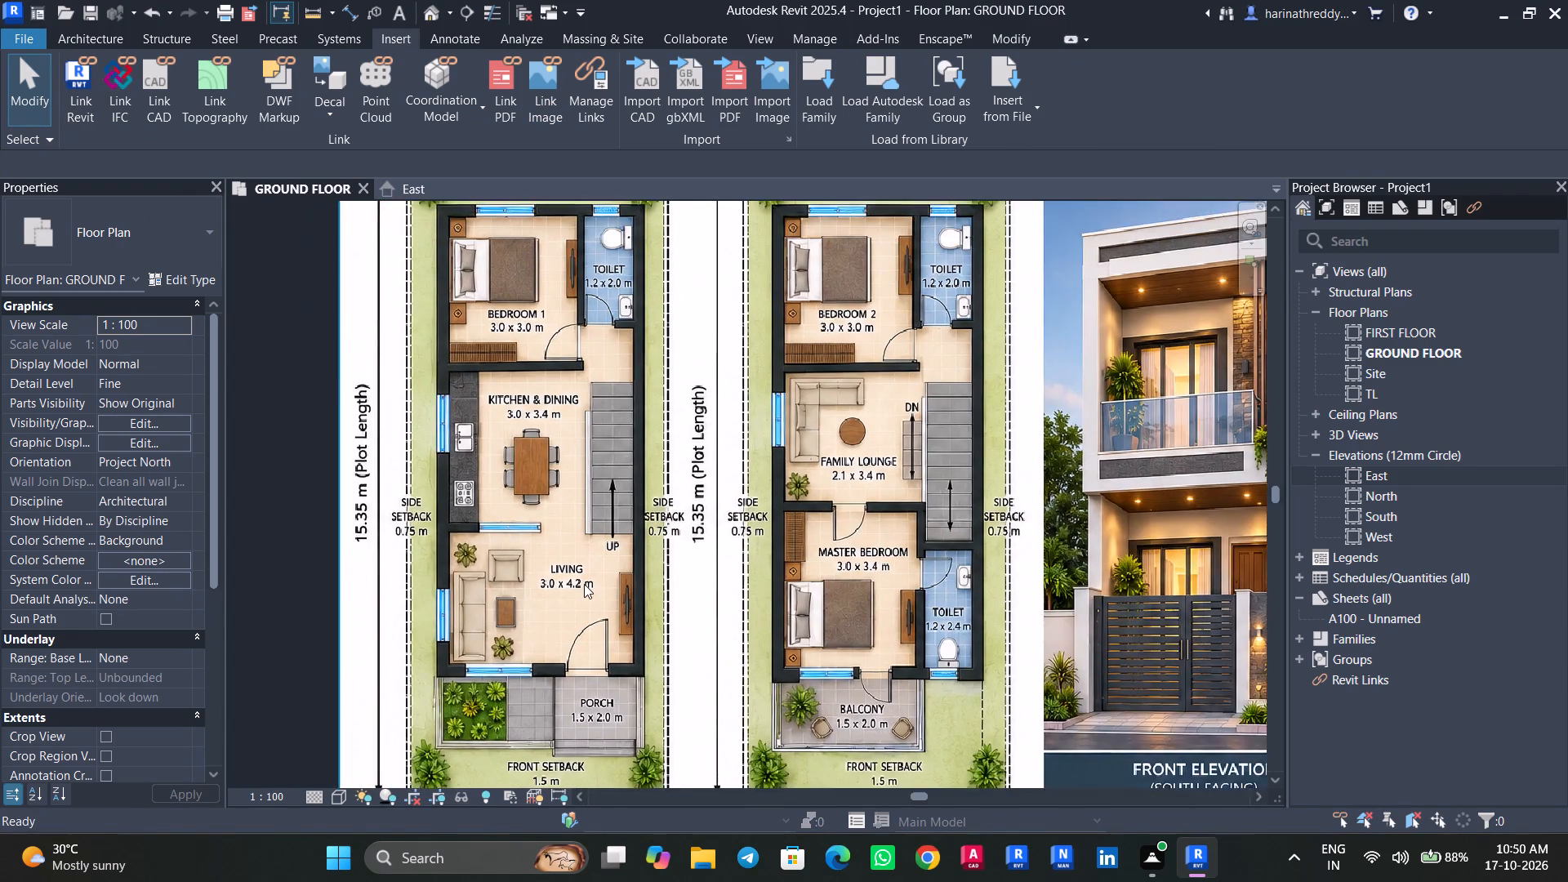
scroll(584, 584, up, 3)
scroll(584, 584, down, 1)
middle_drag(584, 584, 649, 512)
scroll(608, 560, up, 4)
scroll(608, 560, down, 4)
middle_drag(608, 560, 582, 694)
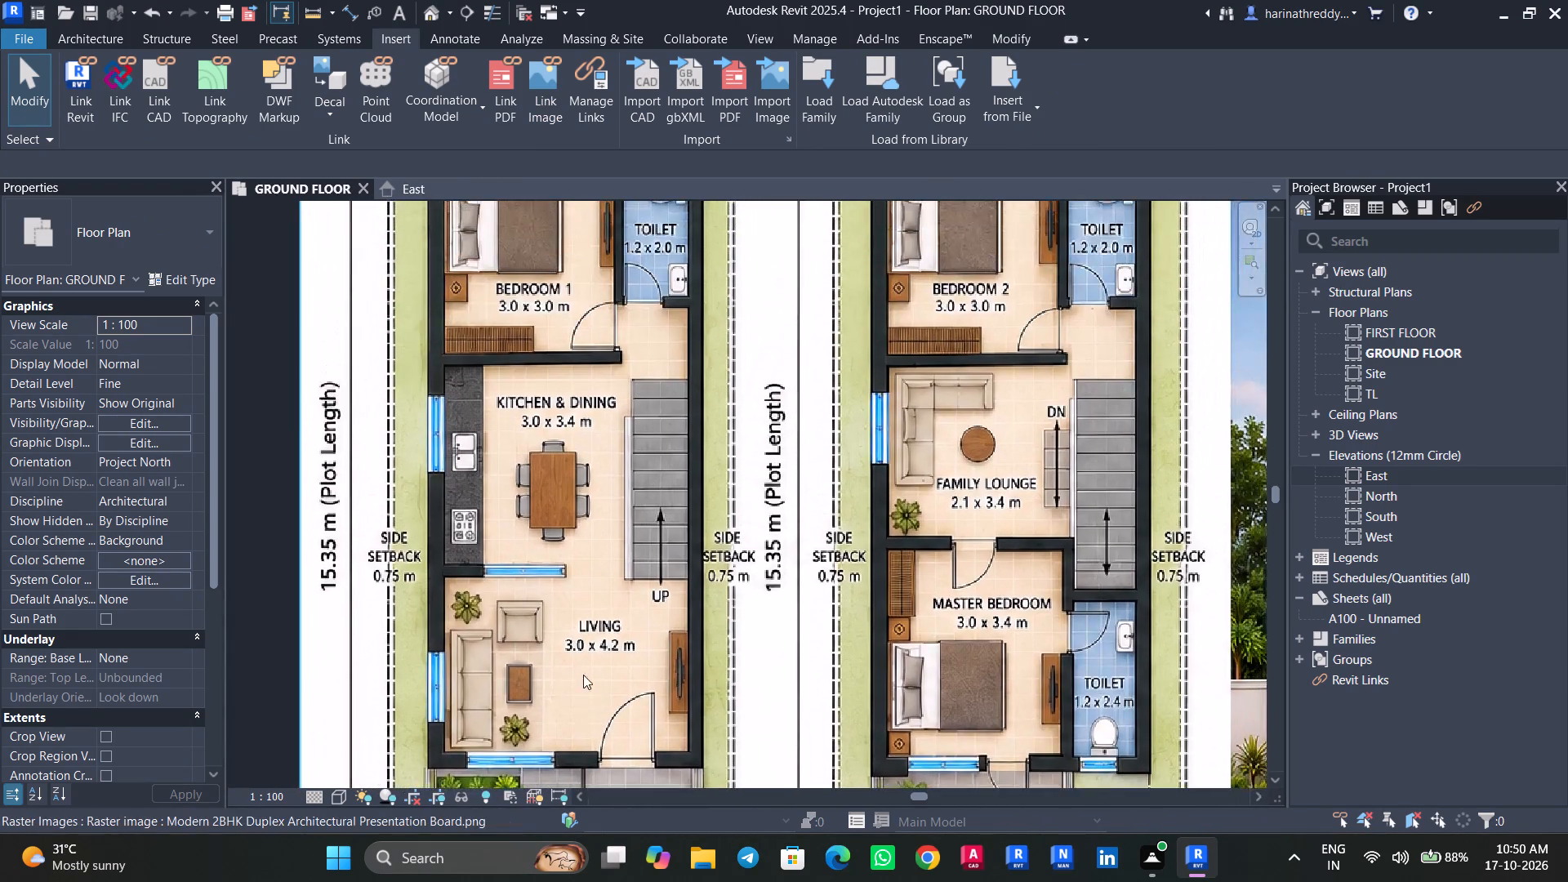
scroll(576, 615, up, 2)
middle_drag(576, 614, 555, 647)
scroll(555, 647, down, 3)
middle_drag(555, 647, 533, 662)
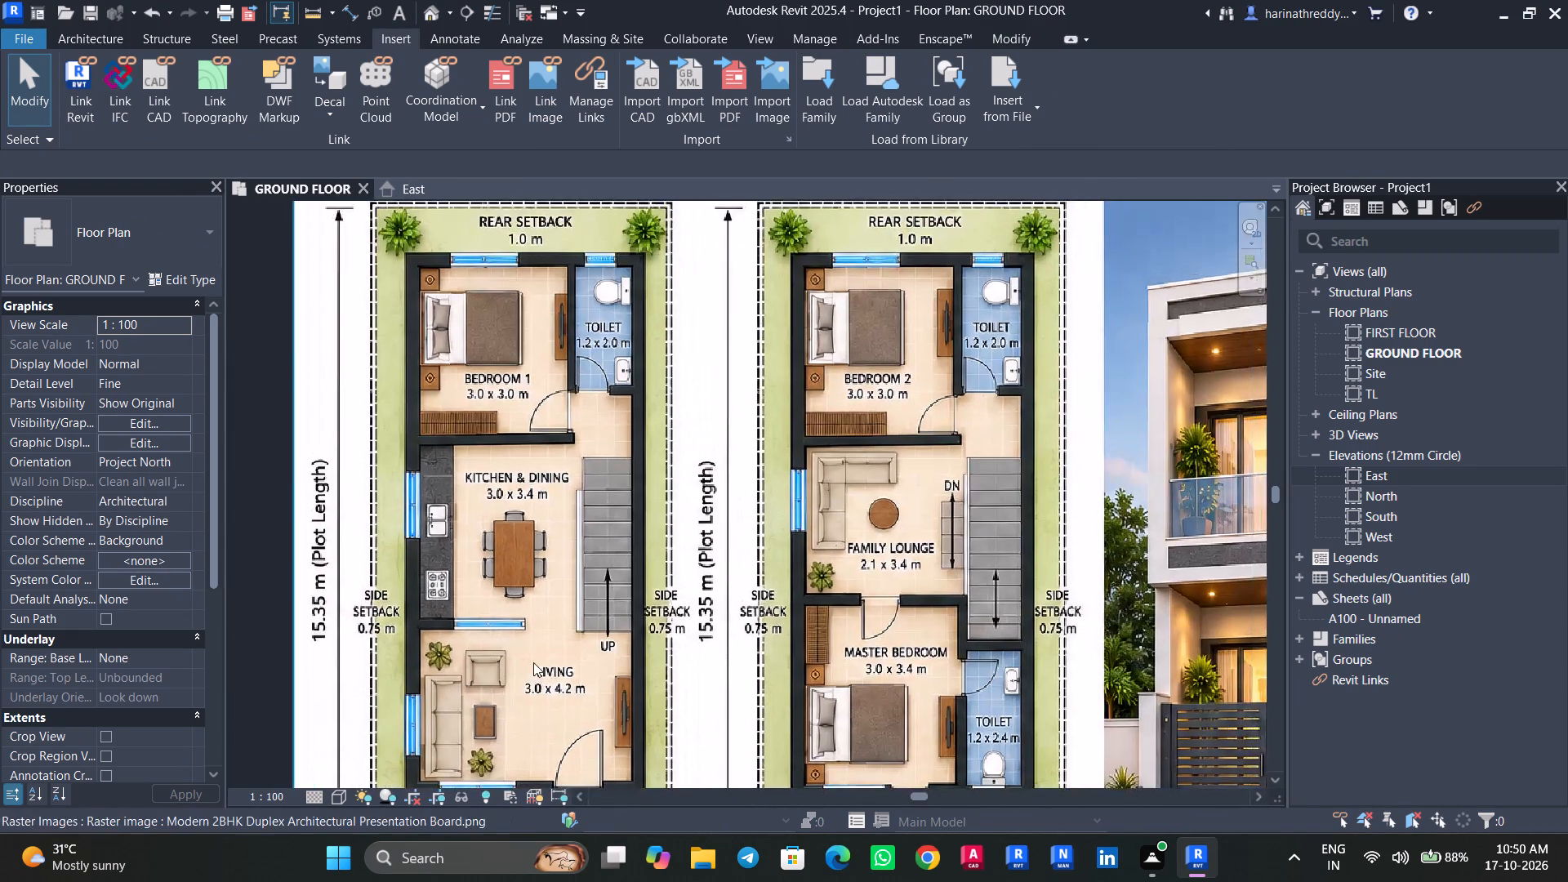
scroll(533, 662, down, 2)
middle_drag(533, 662, 537, 617)
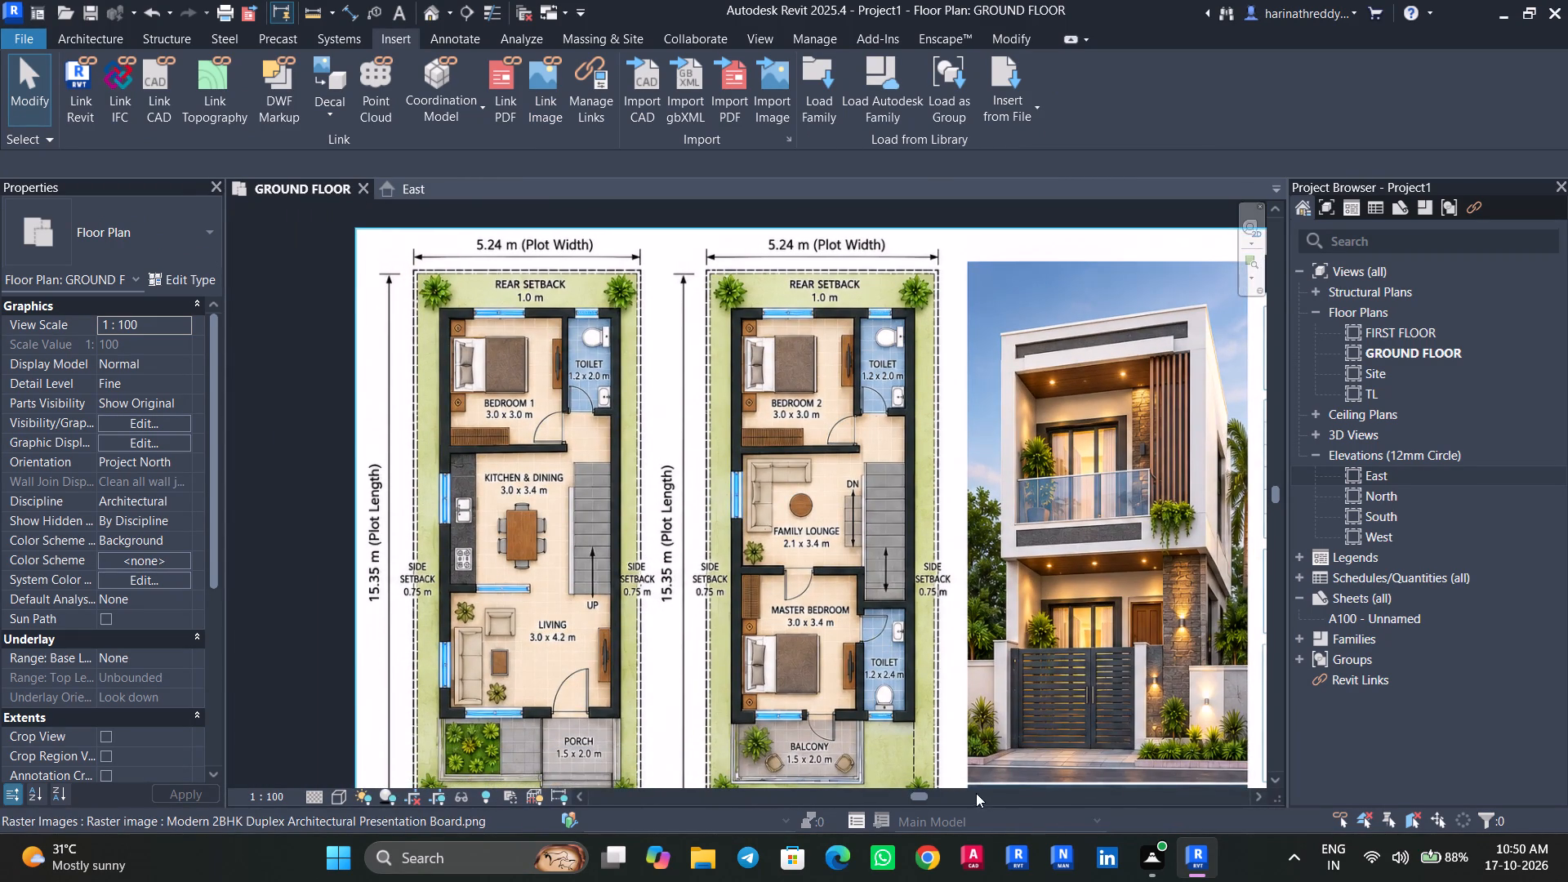
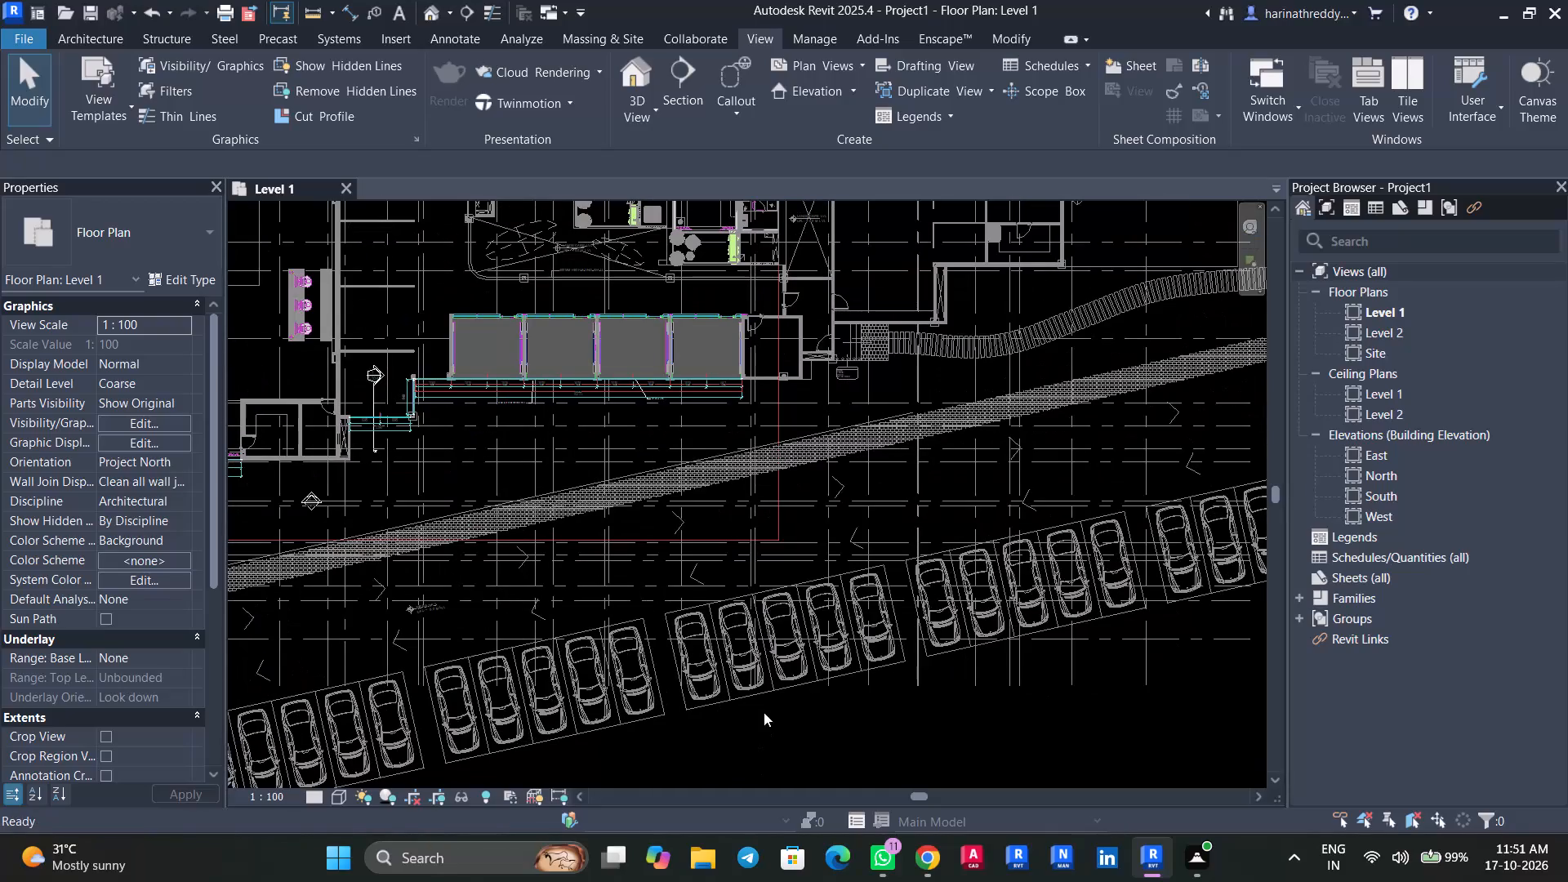
Assign the keyboard shortcut OP to the View Cube Options command, found by searching the shortcut assignments for OPTIONS.
click(19, 29)
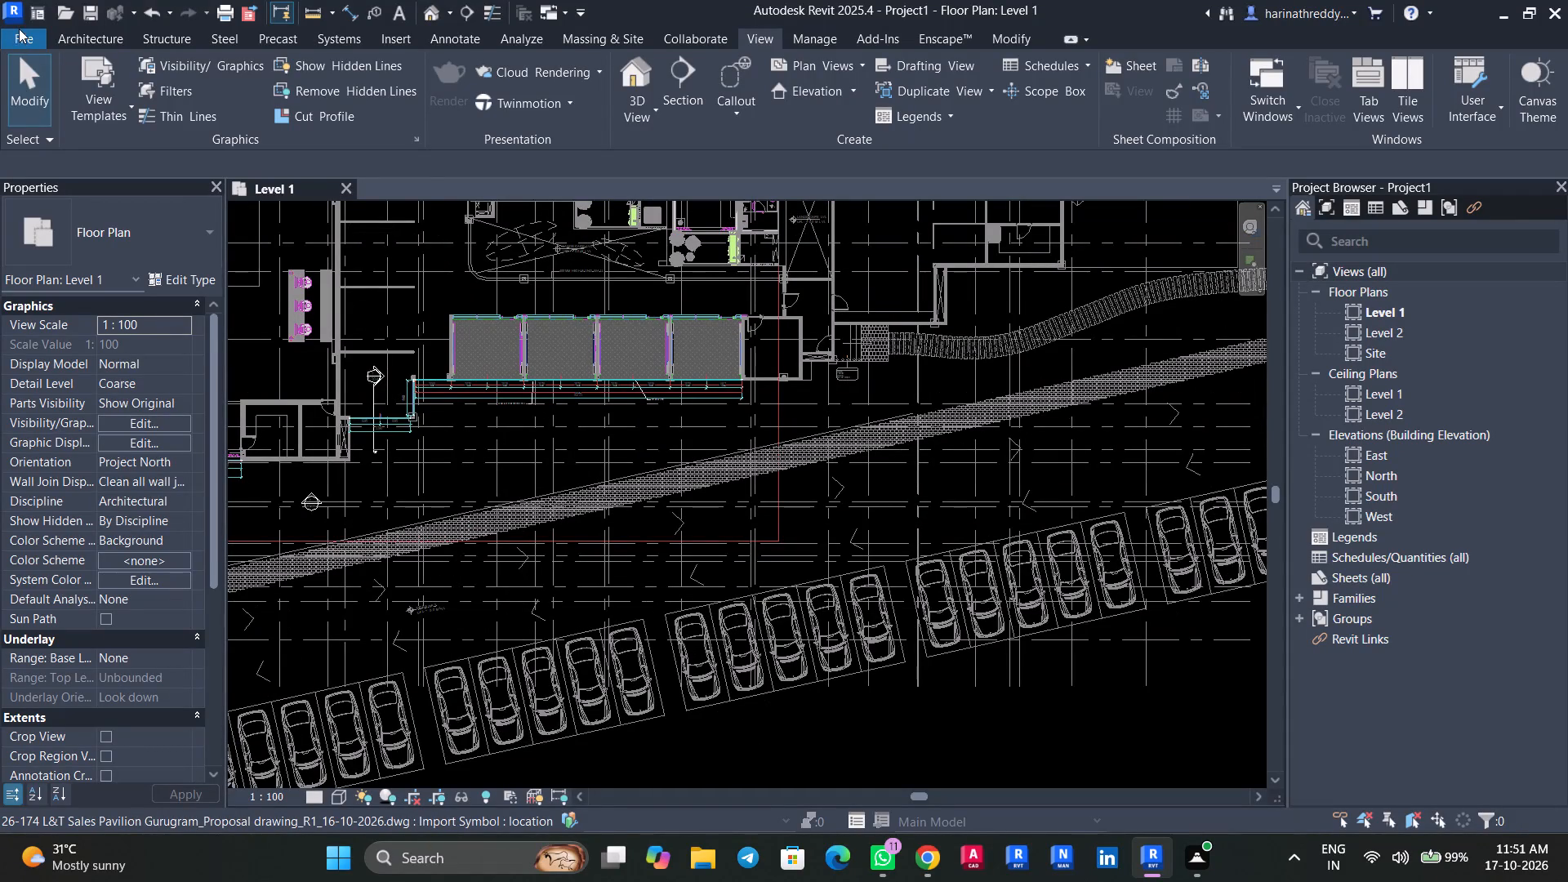
click(325, 563)
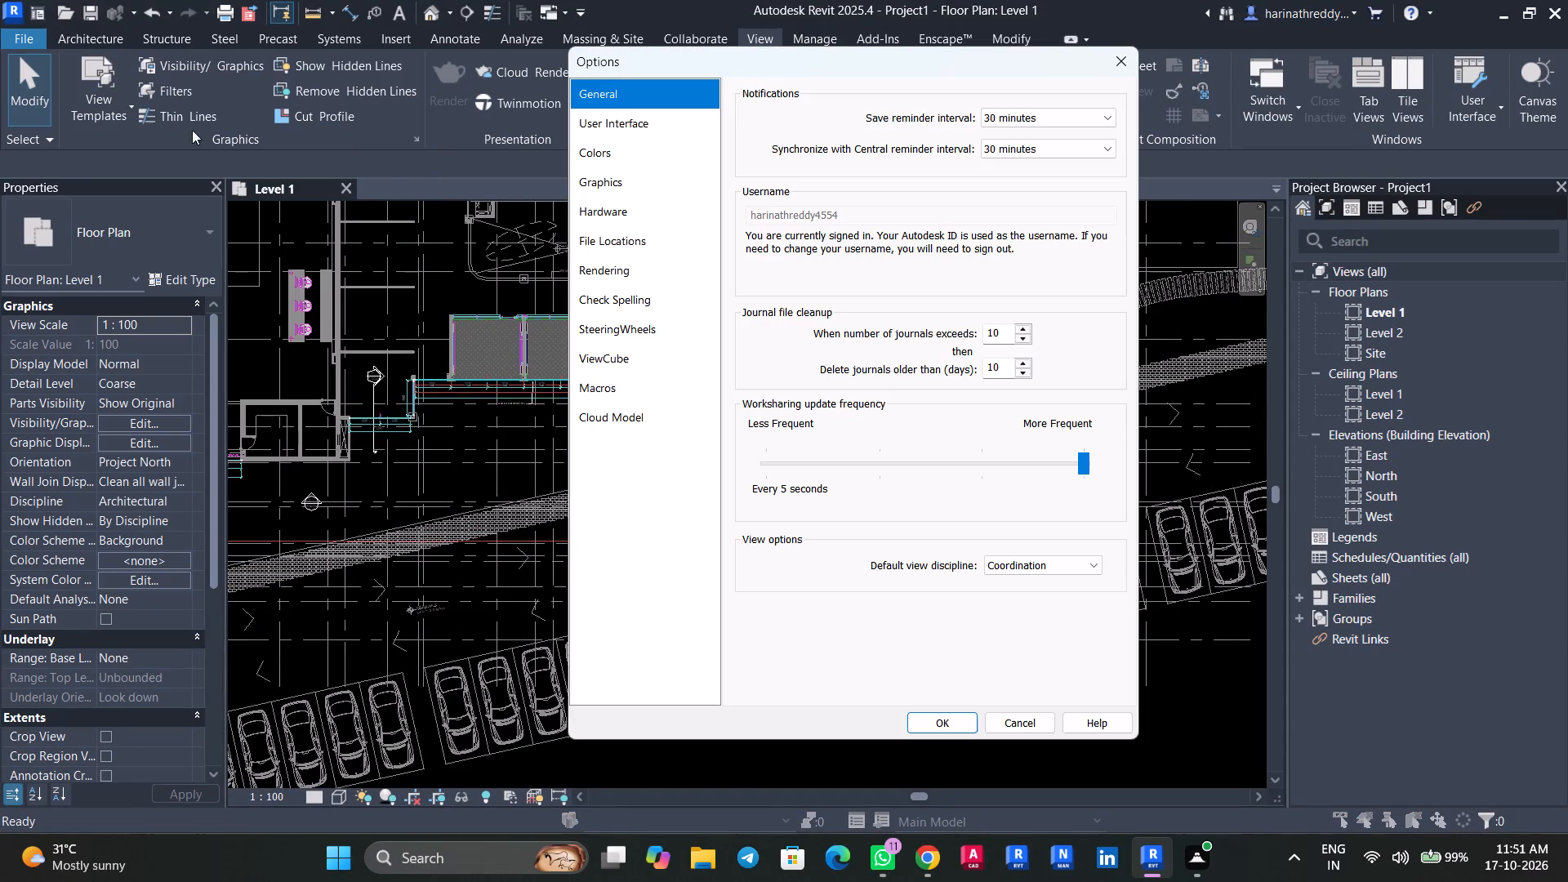
click(591, 116)
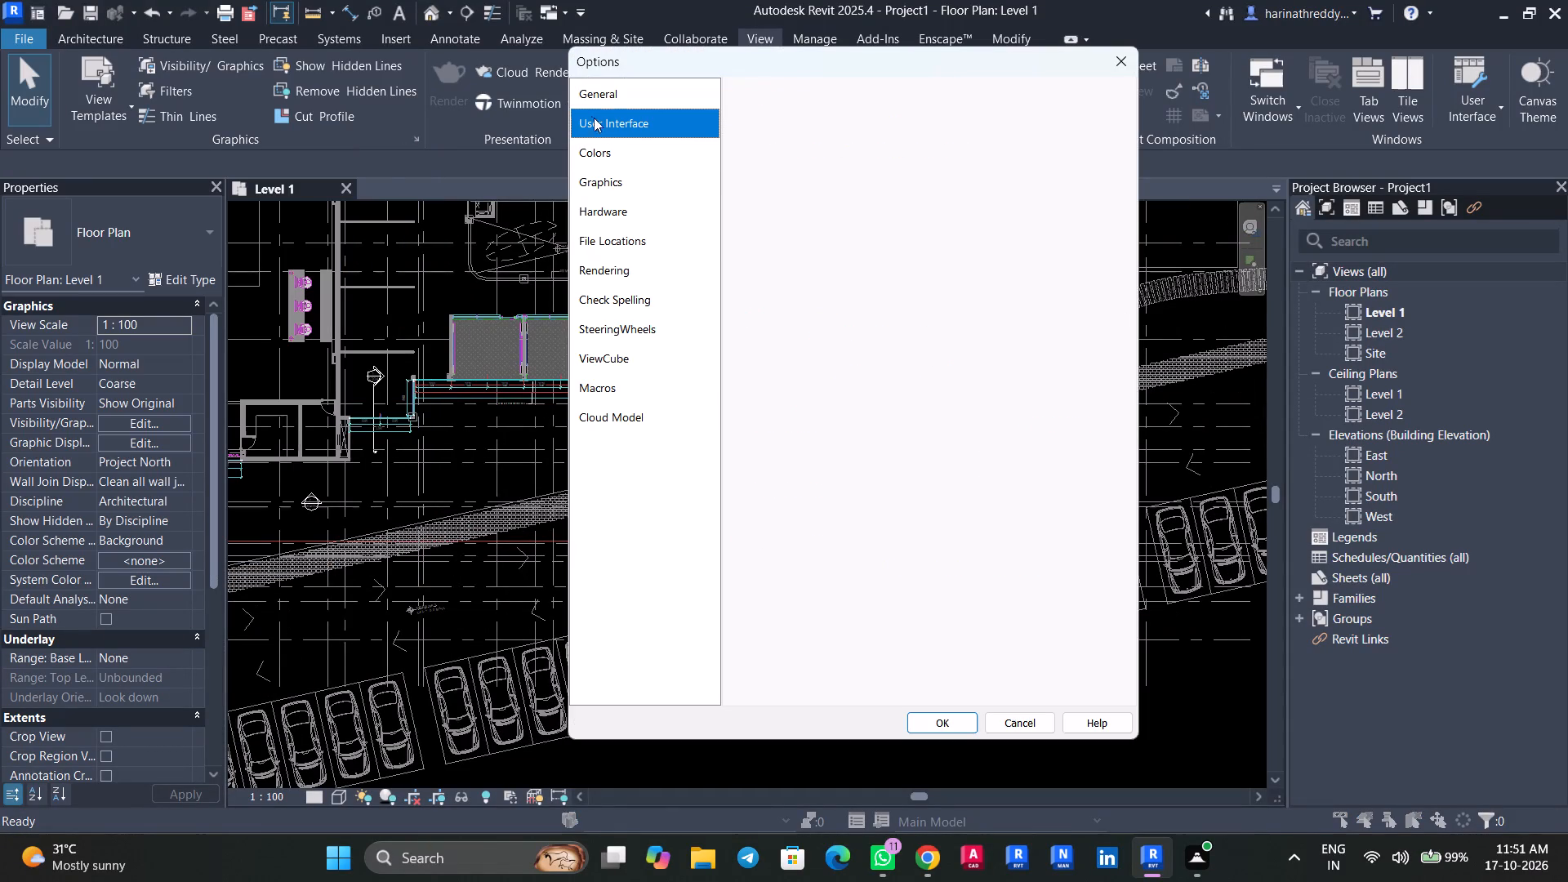
click(950, 310)
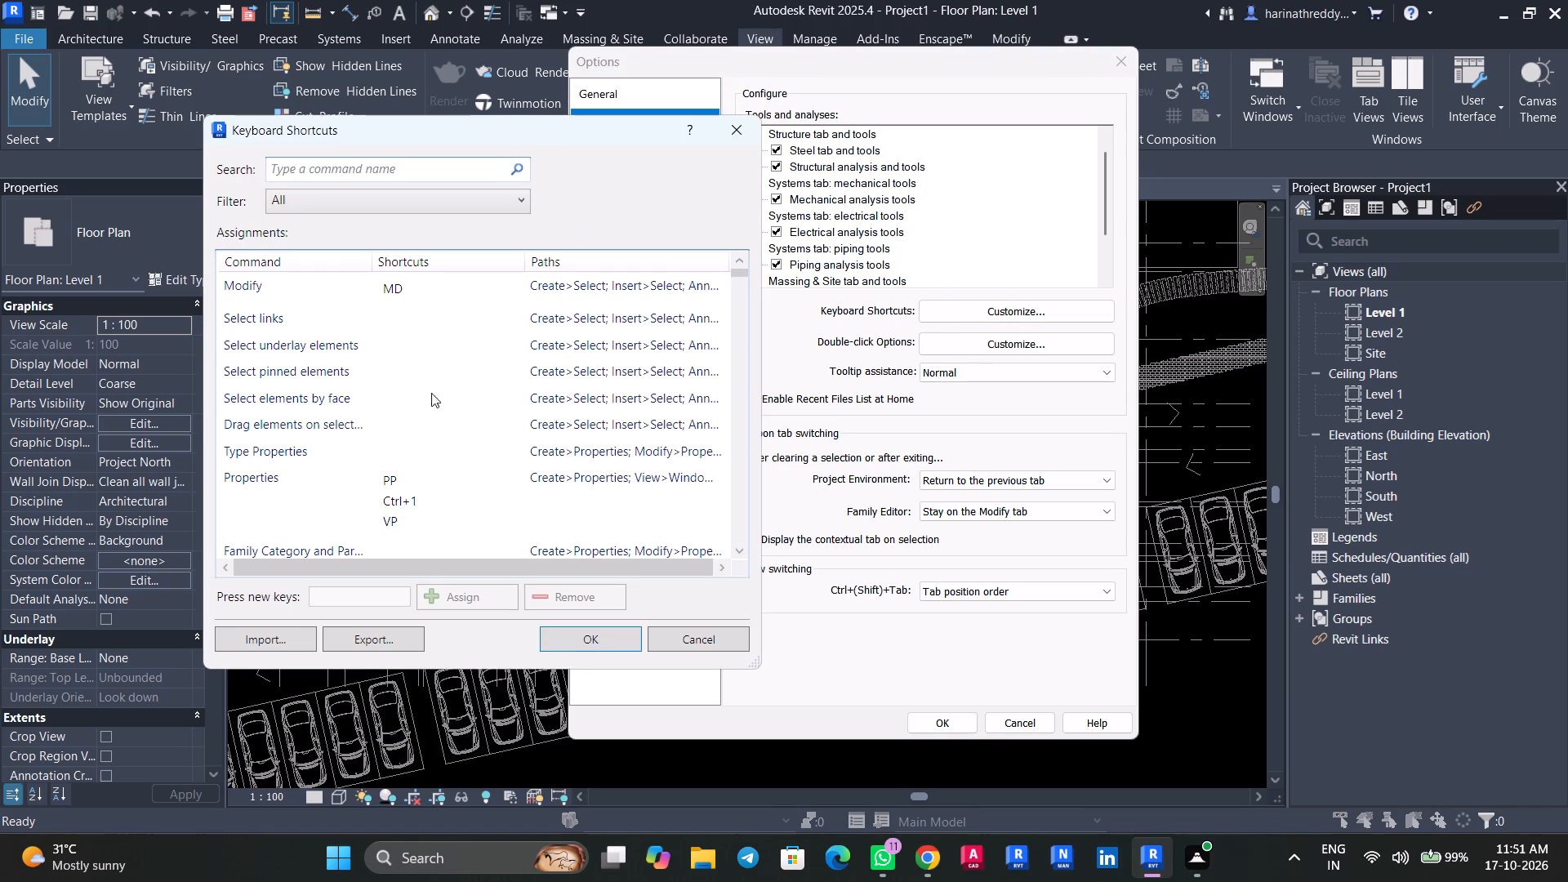
scroll(338, 385, down, 8)
scroll(338, 385, down, 13)
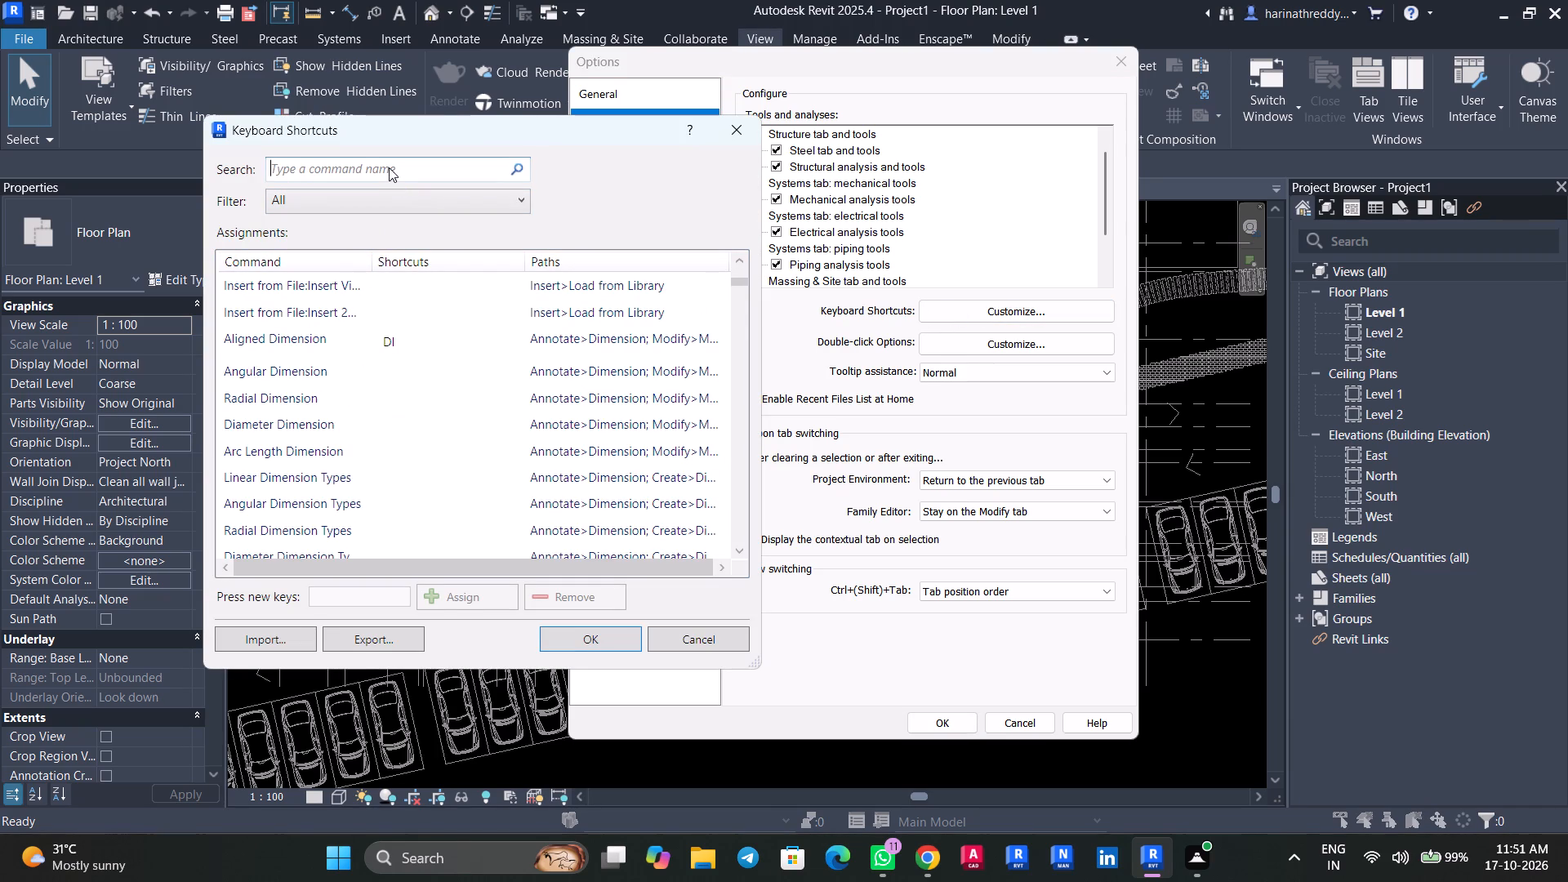
text(OP)
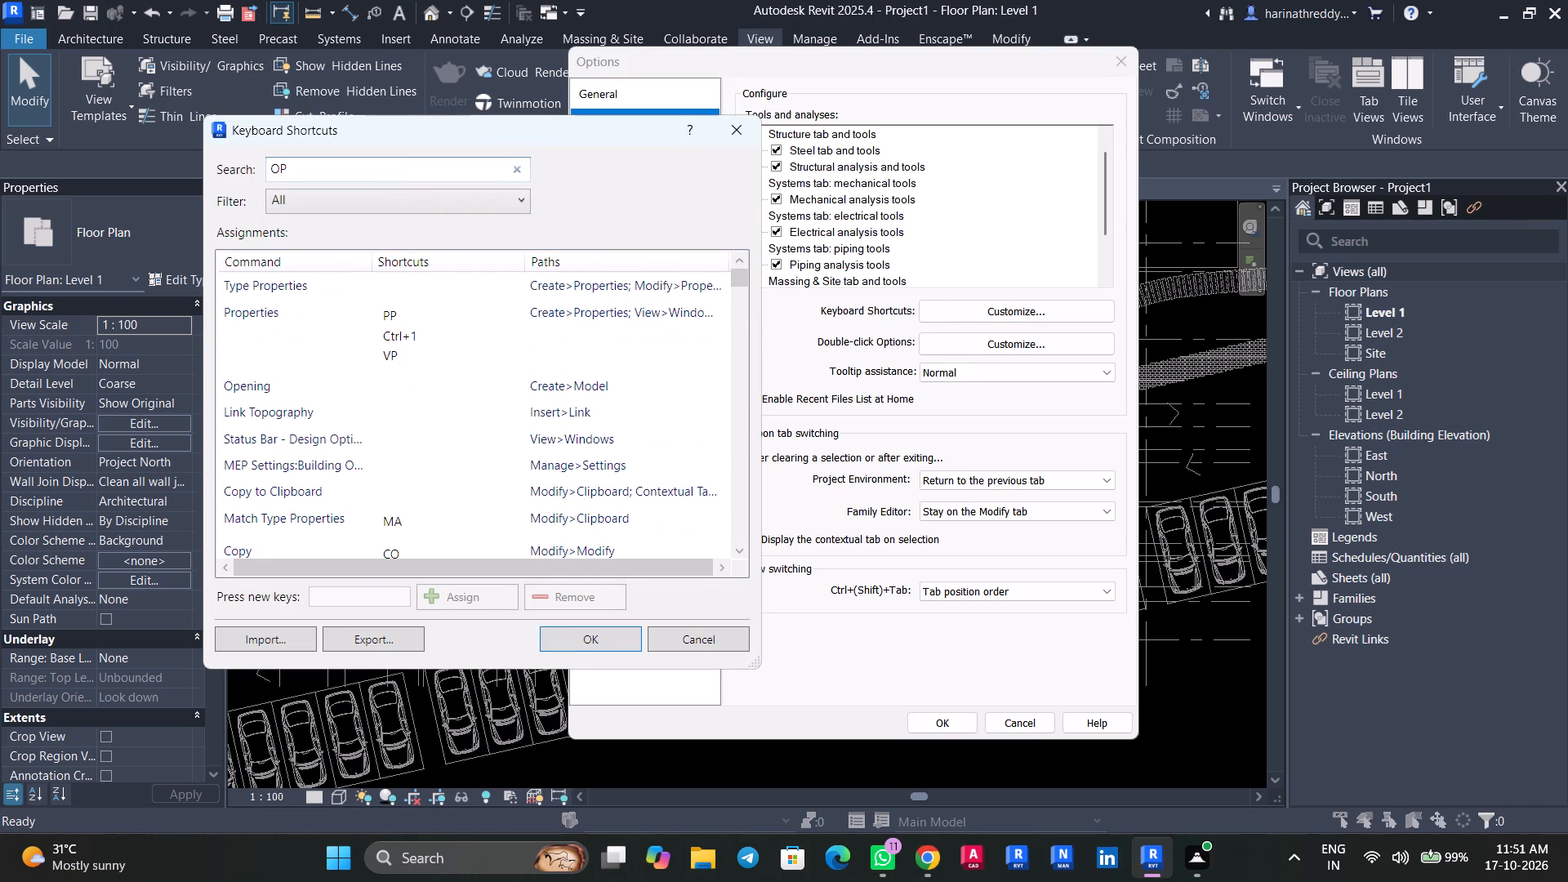
key(y)
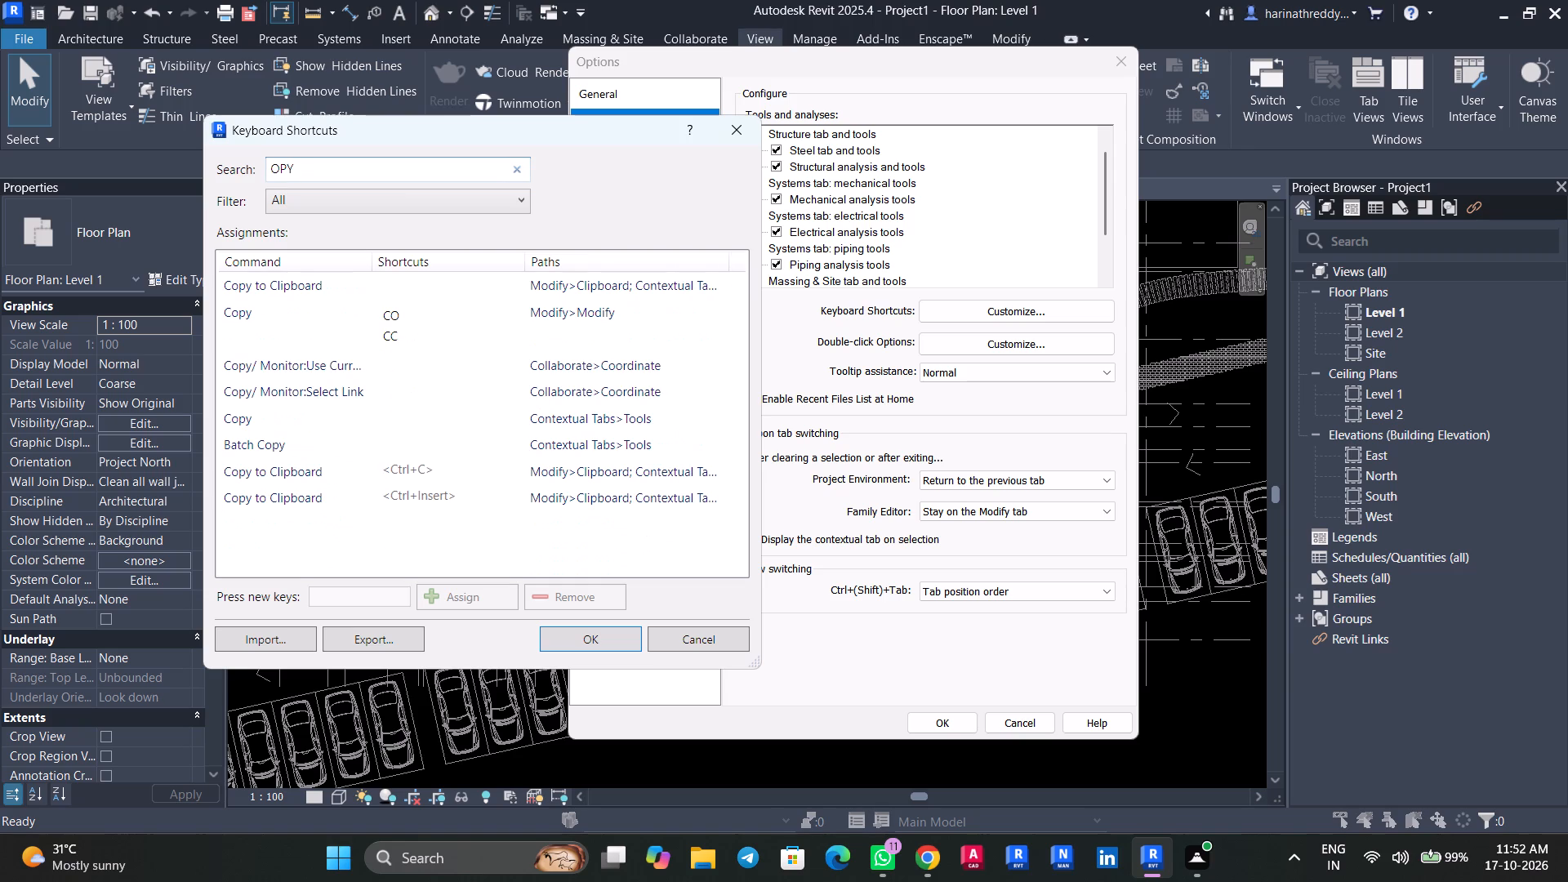
key(BackSpace)
key(t)
key(i)
text(ONS)
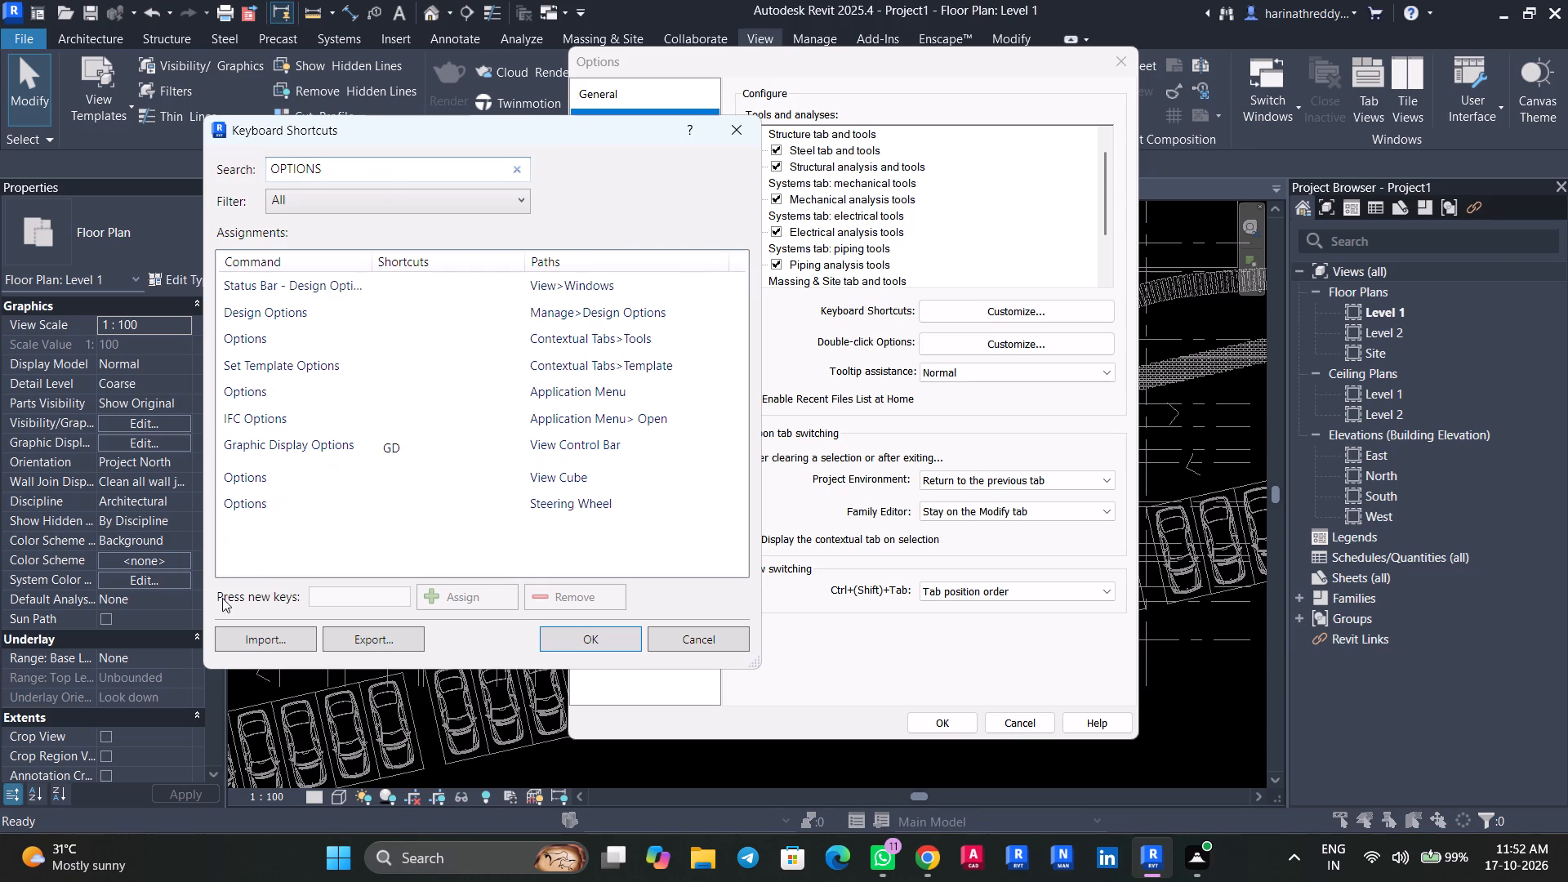
click(304, 487)
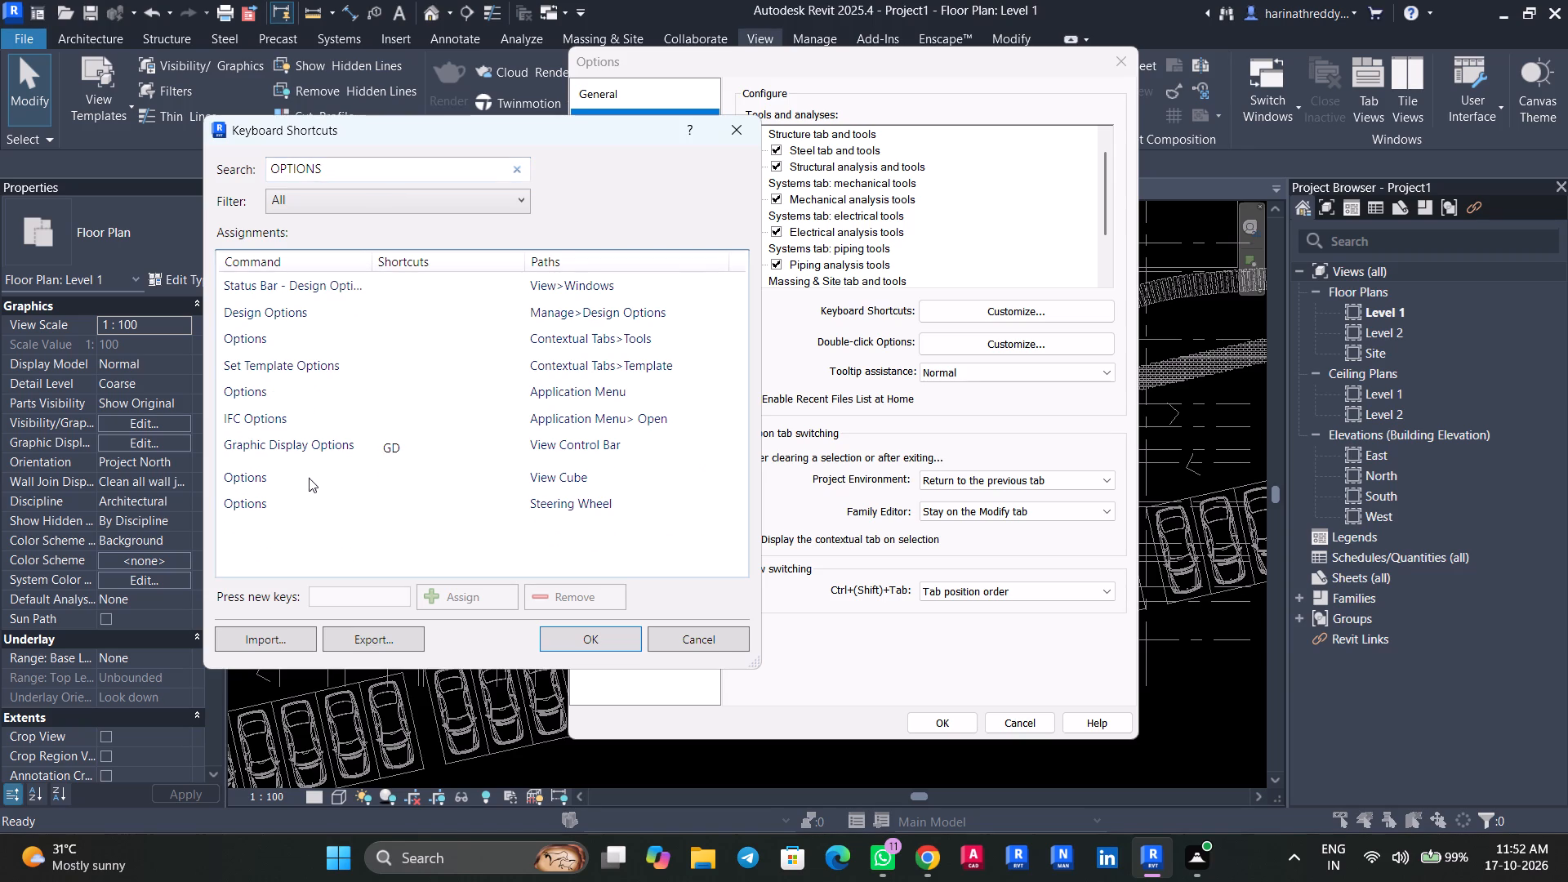
click(484, 473)
click(350, 605)
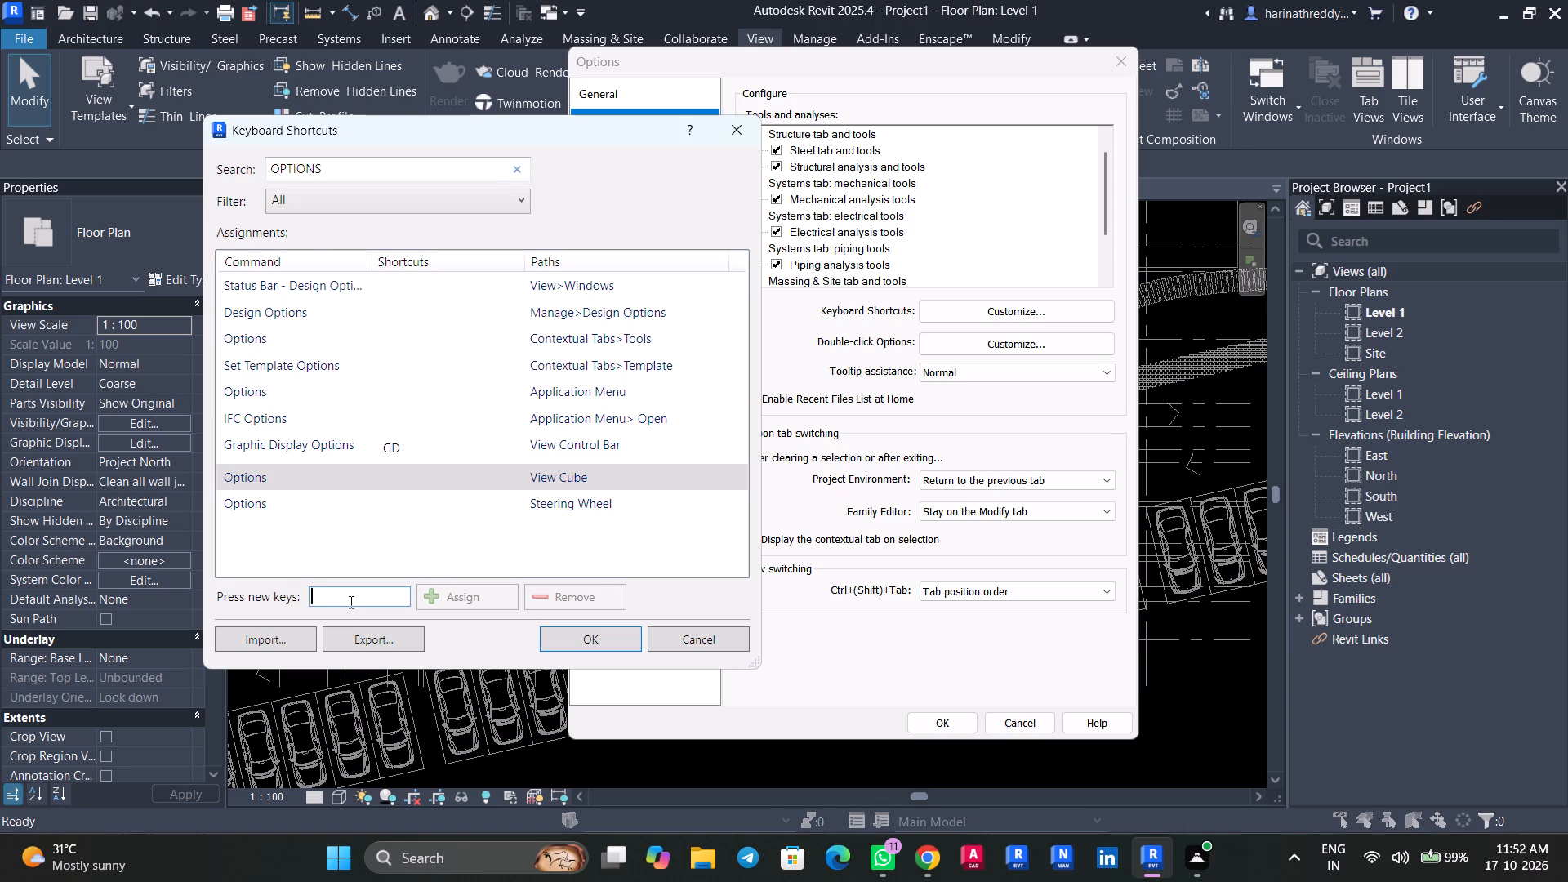
text(OP)
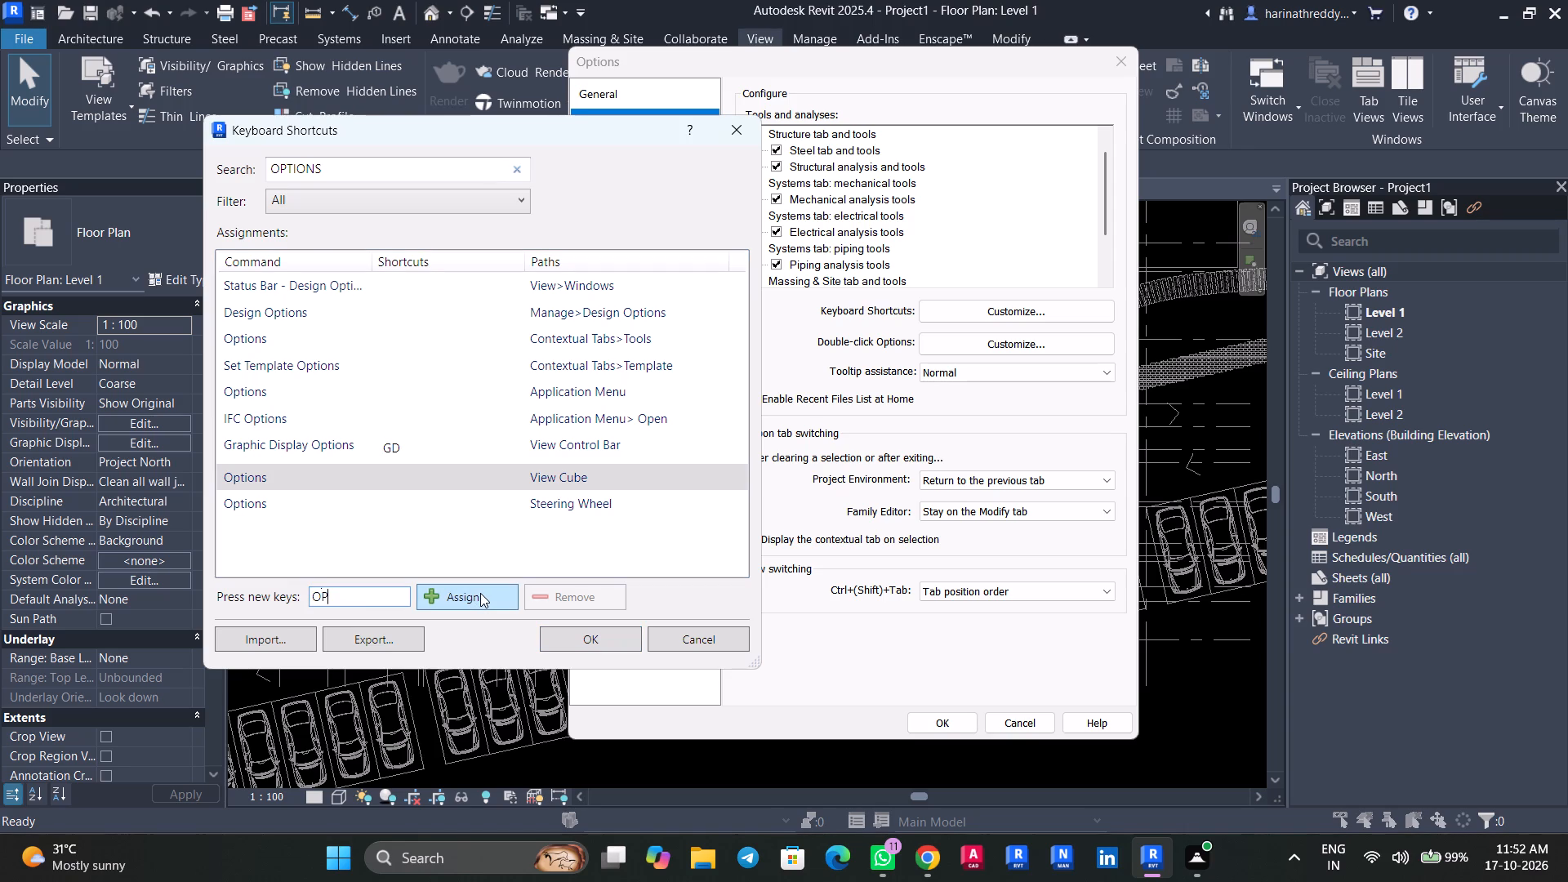
click(473, 594)
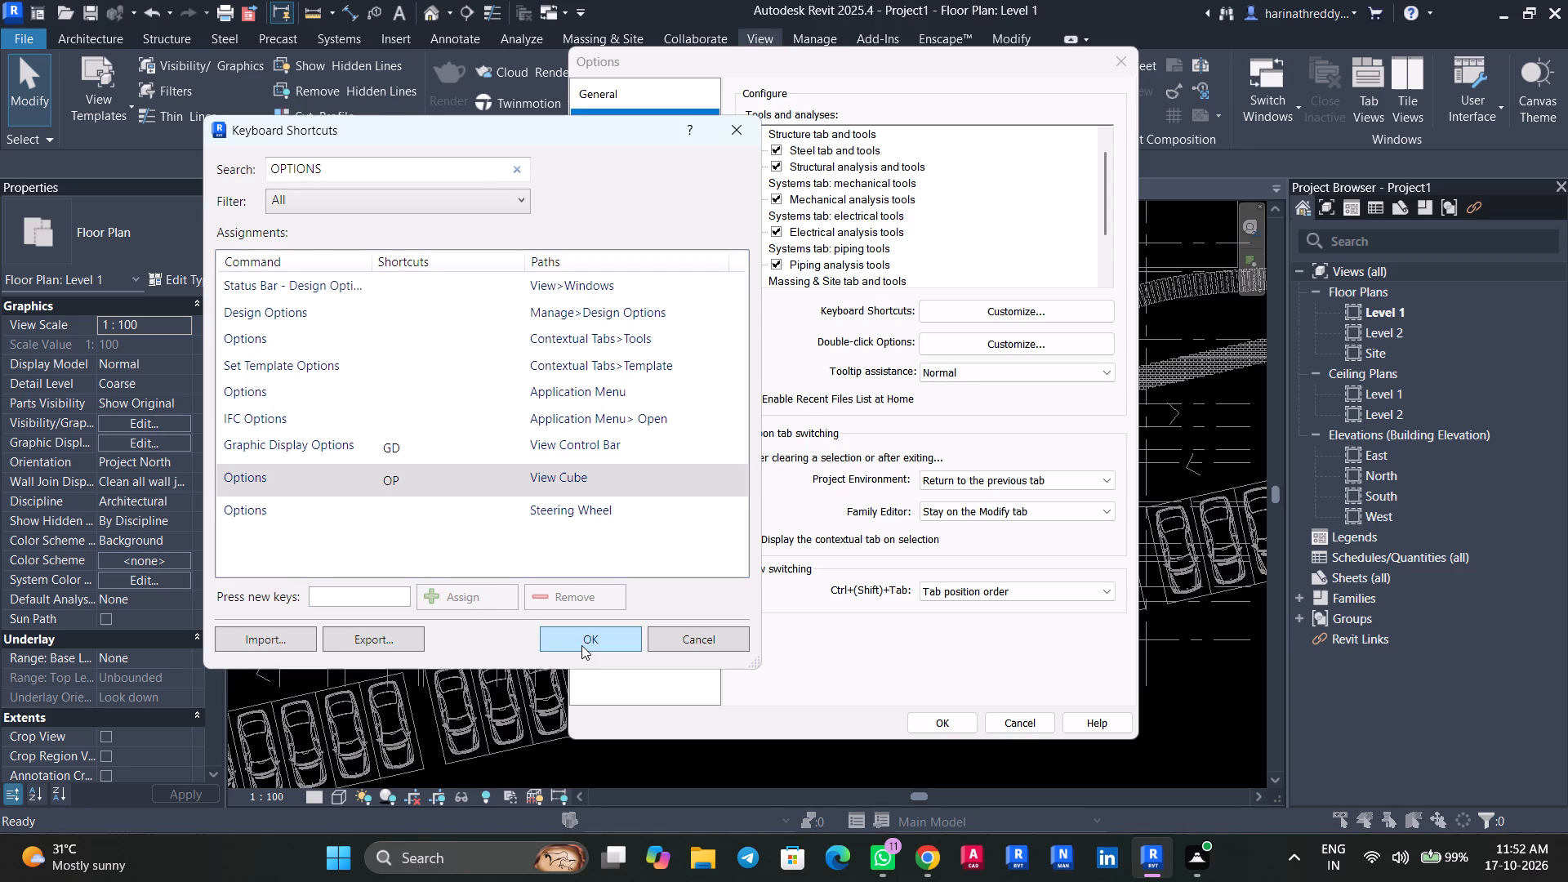
click(581, 643)
click(946, 709)
click(938, 719)
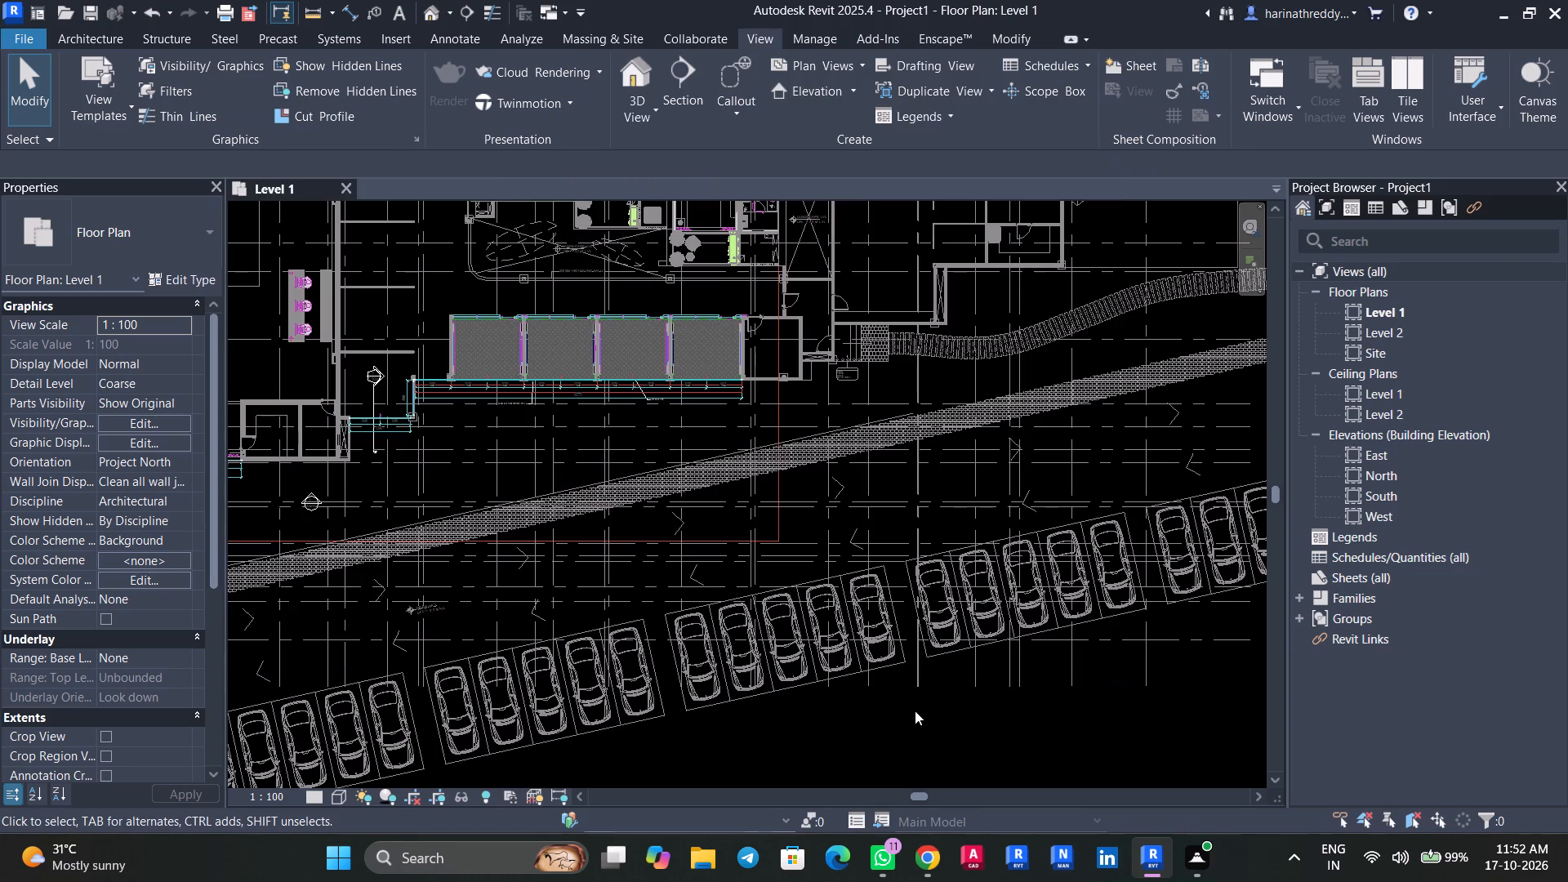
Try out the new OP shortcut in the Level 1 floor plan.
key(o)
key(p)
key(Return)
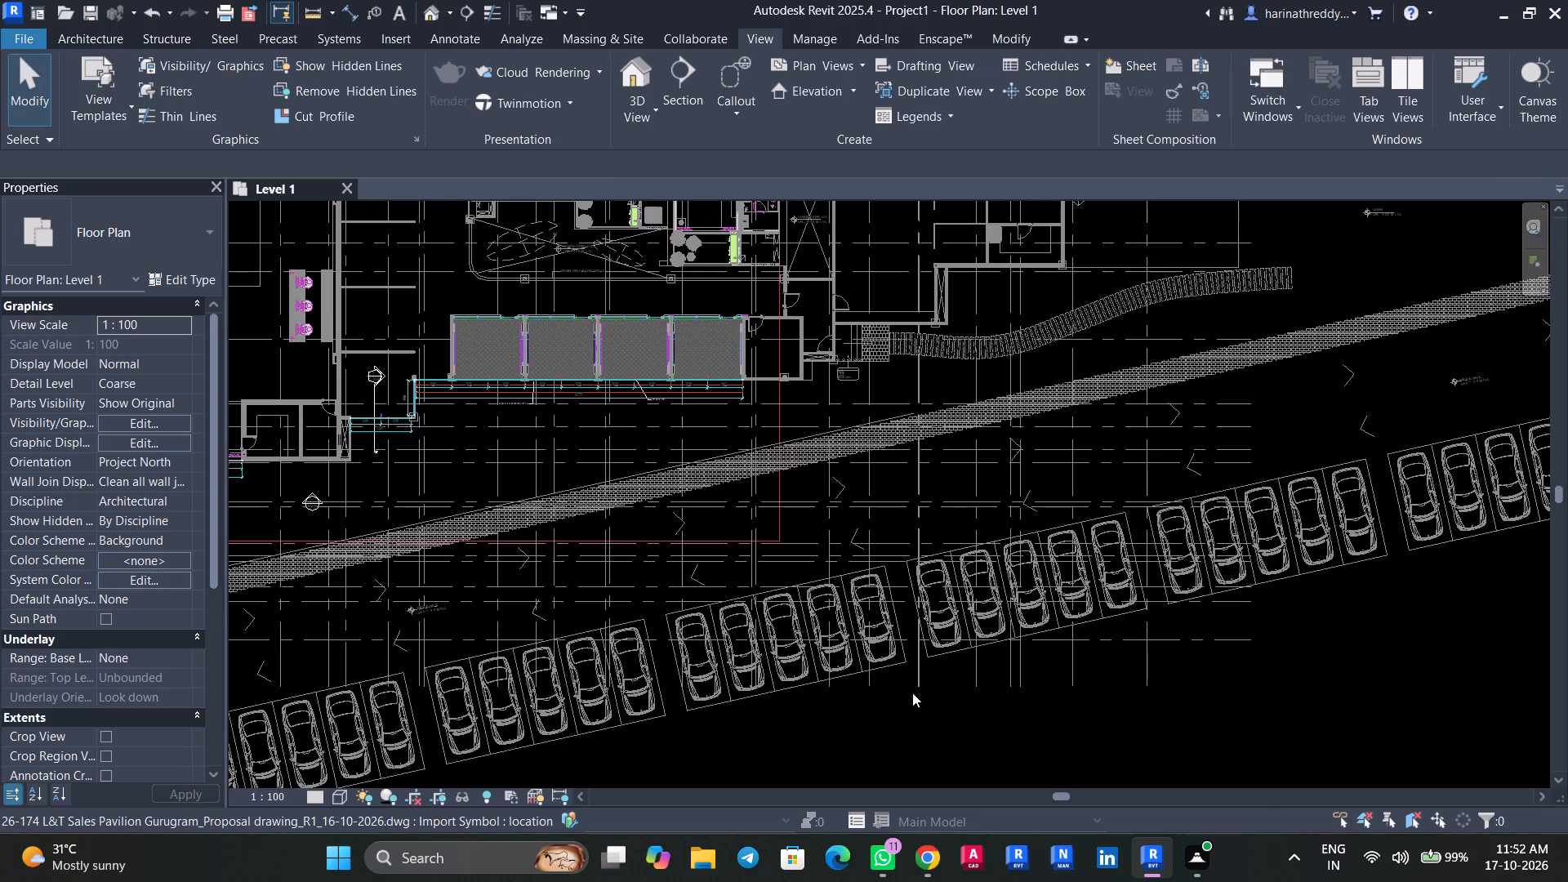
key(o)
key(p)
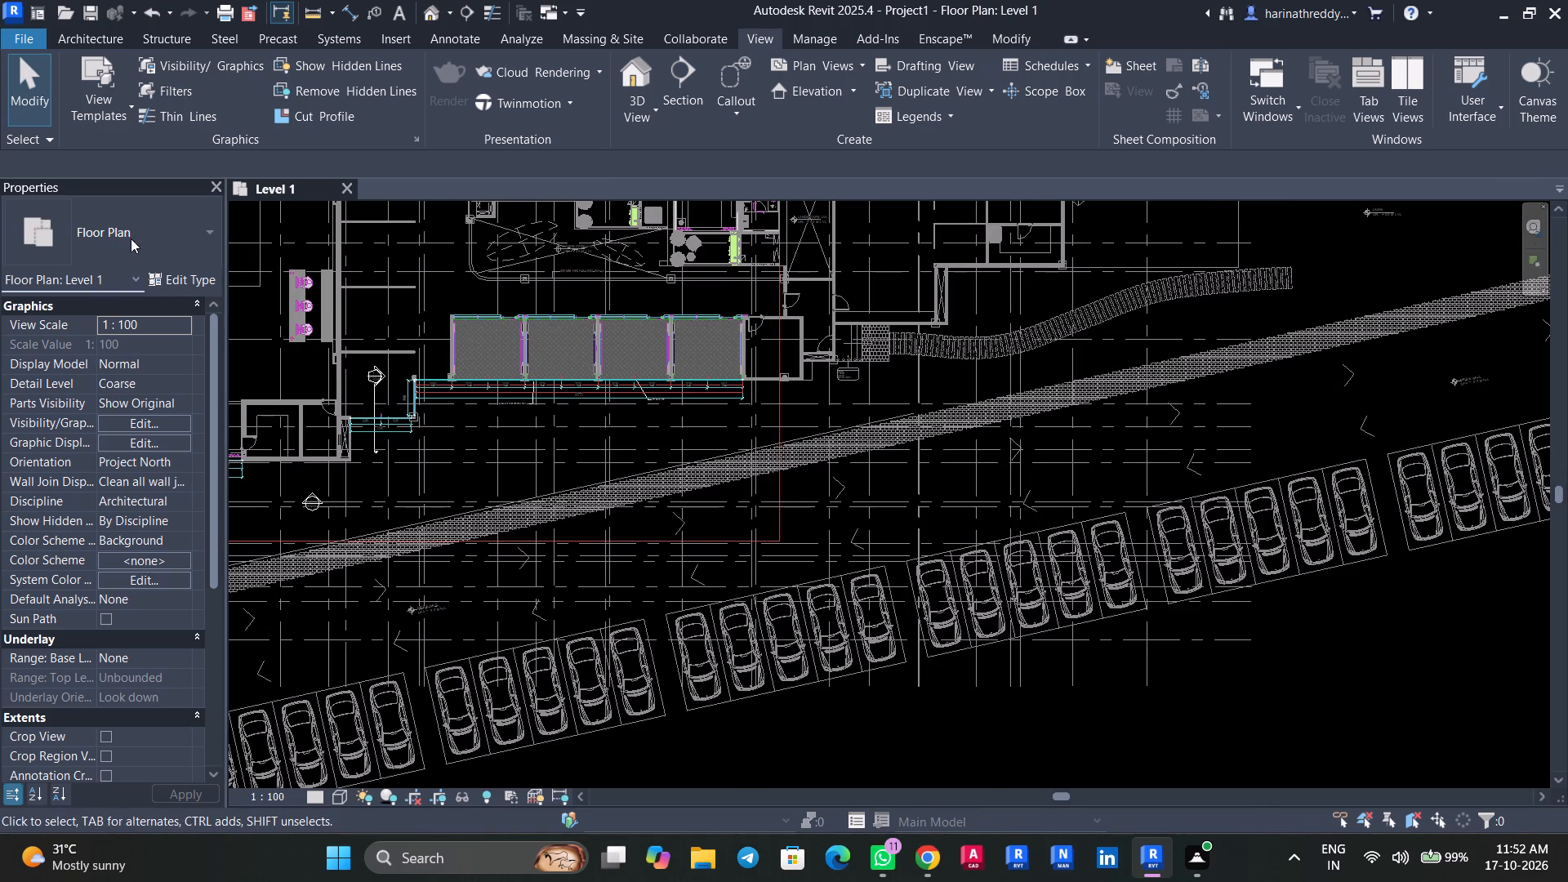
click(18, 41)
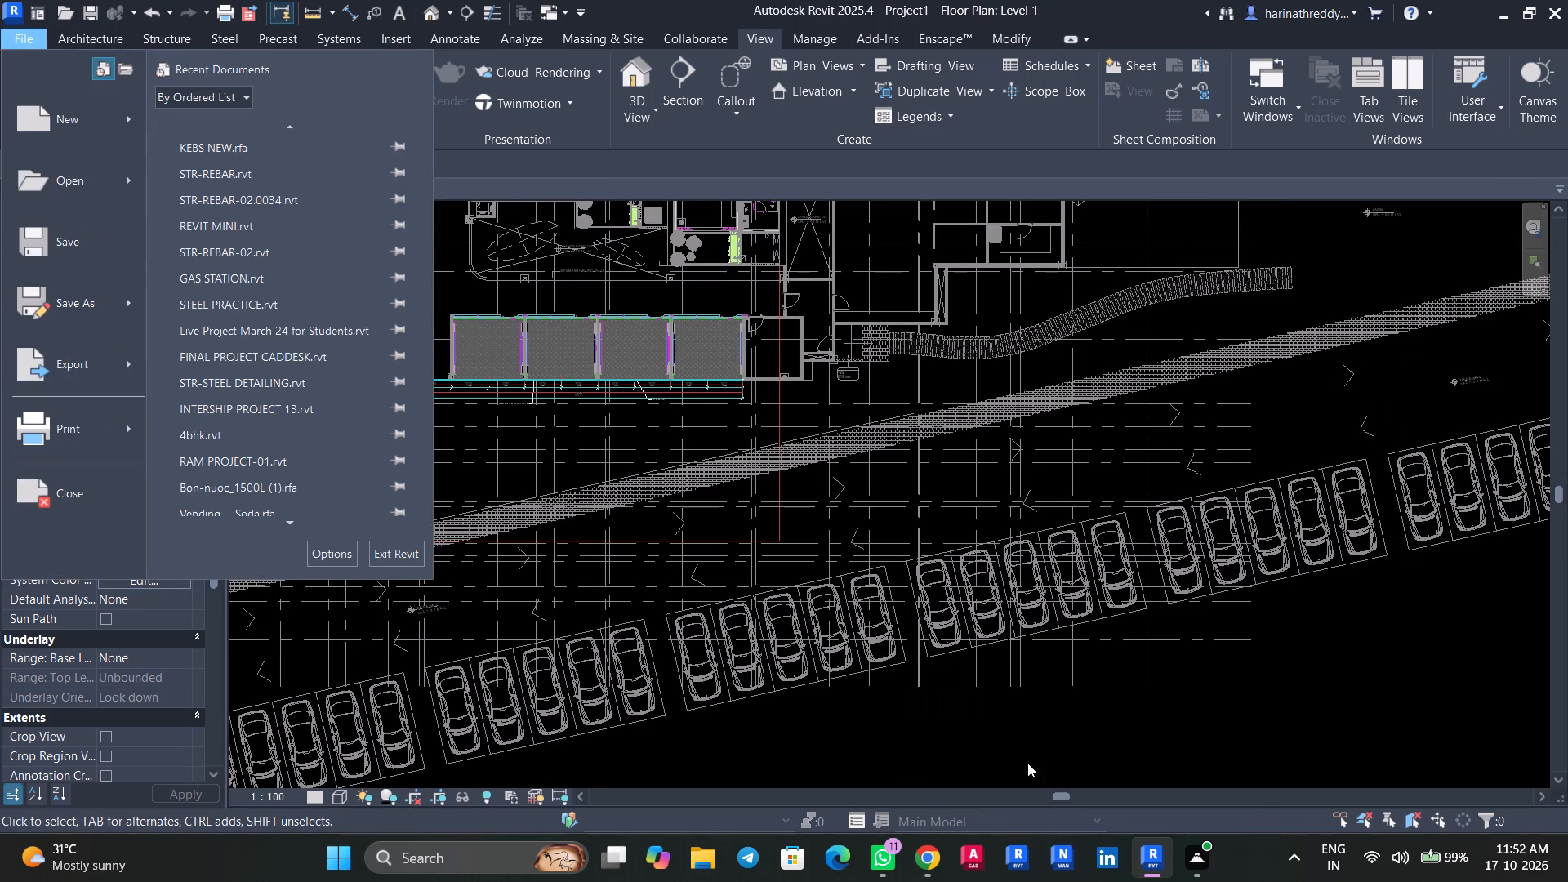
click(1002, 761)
Examine the overall layout of the imported L&T Sales Pavilion Gurugram drawing, including the four-room block, brick path and parking.
scroll(872, 709, down, 15)
scroll(984, 702, down, 5)
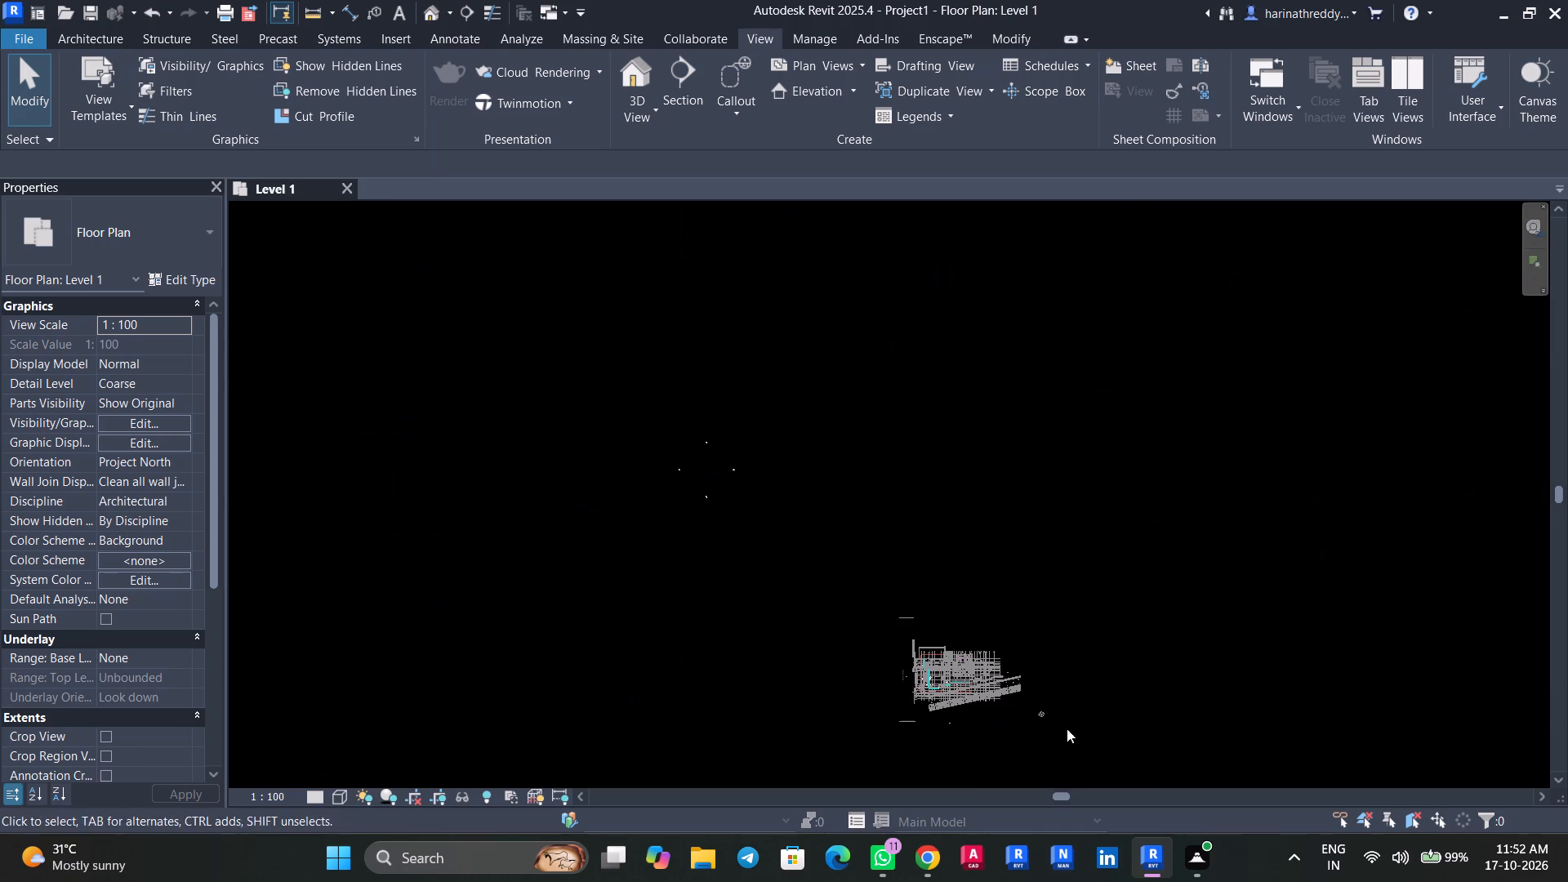
scroll(909, 681, up, 12)
scroll(961, 684, down, 4)
middle_drag(973, 680, 814, 559)
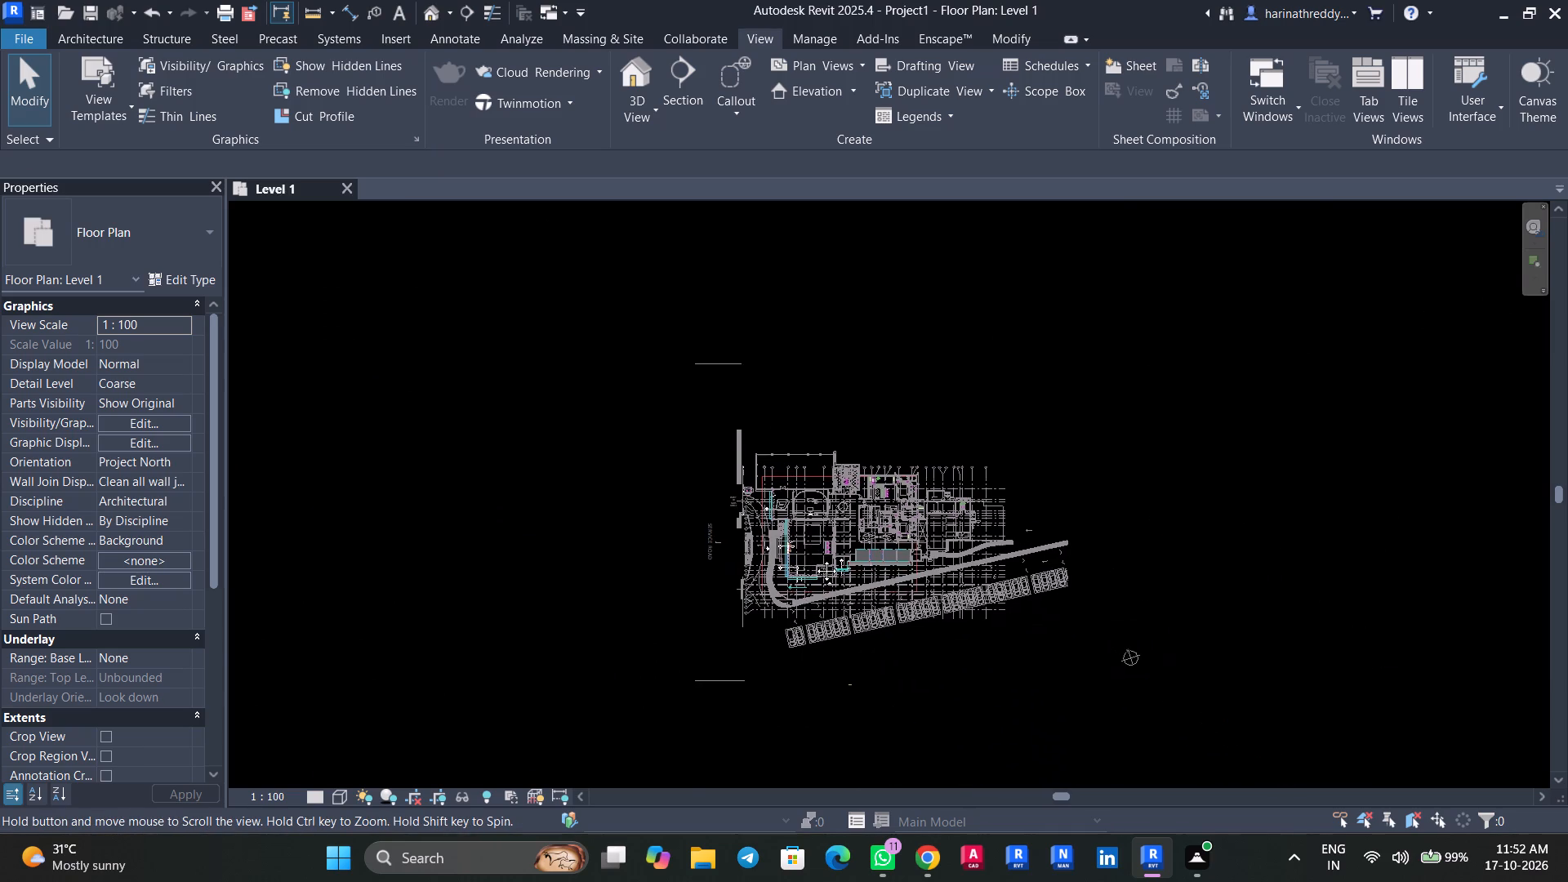
middle_drag(814, 559, 815, 559)
scroll(948, 575, up, 18)
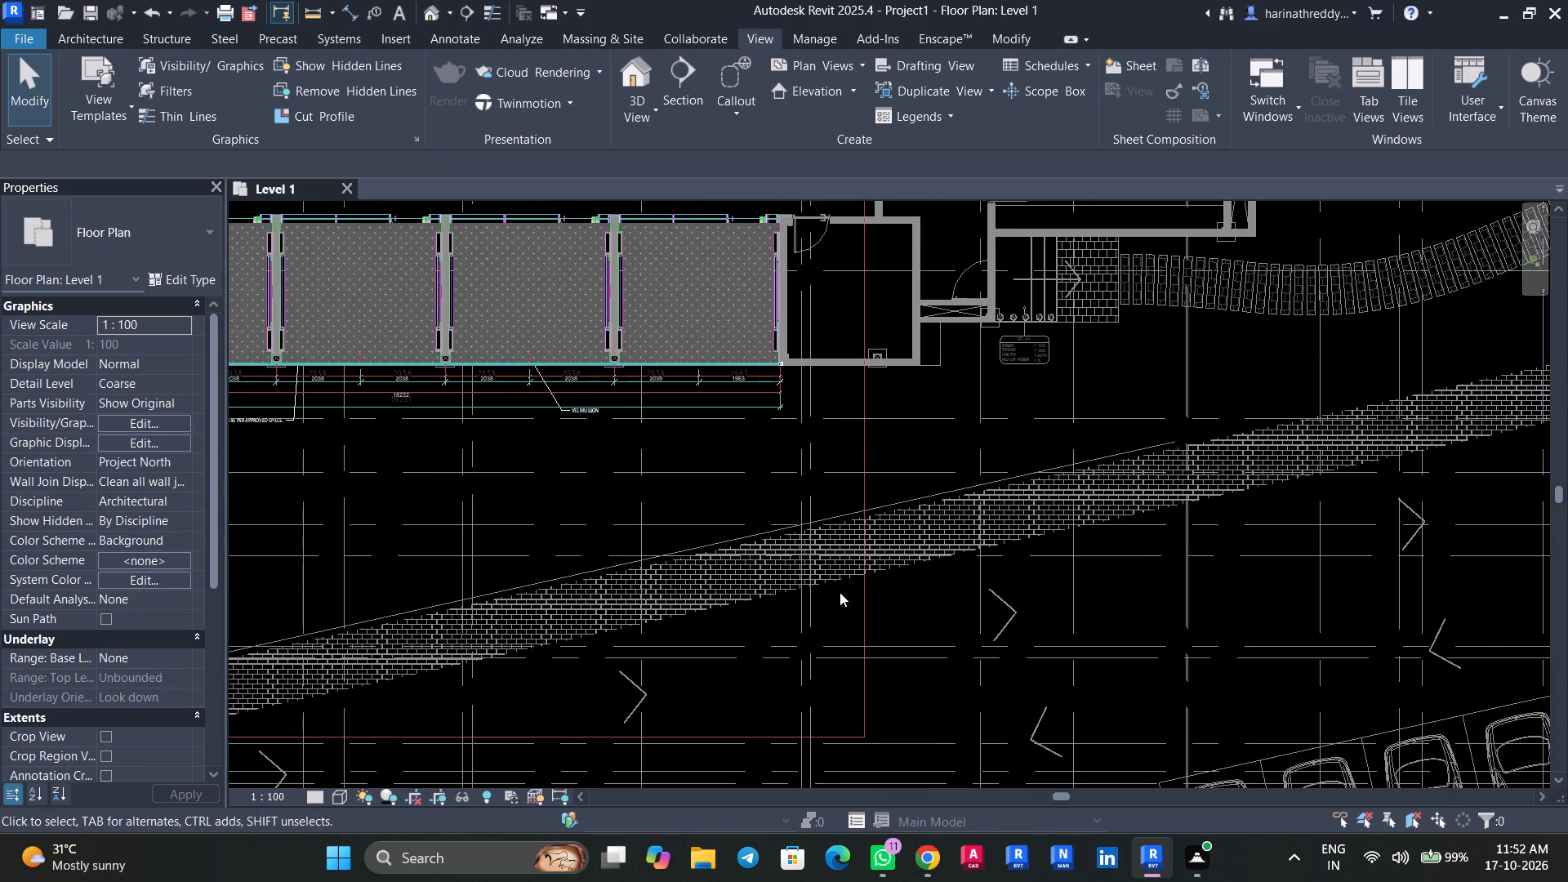
scroll(852, 594, down, 5)
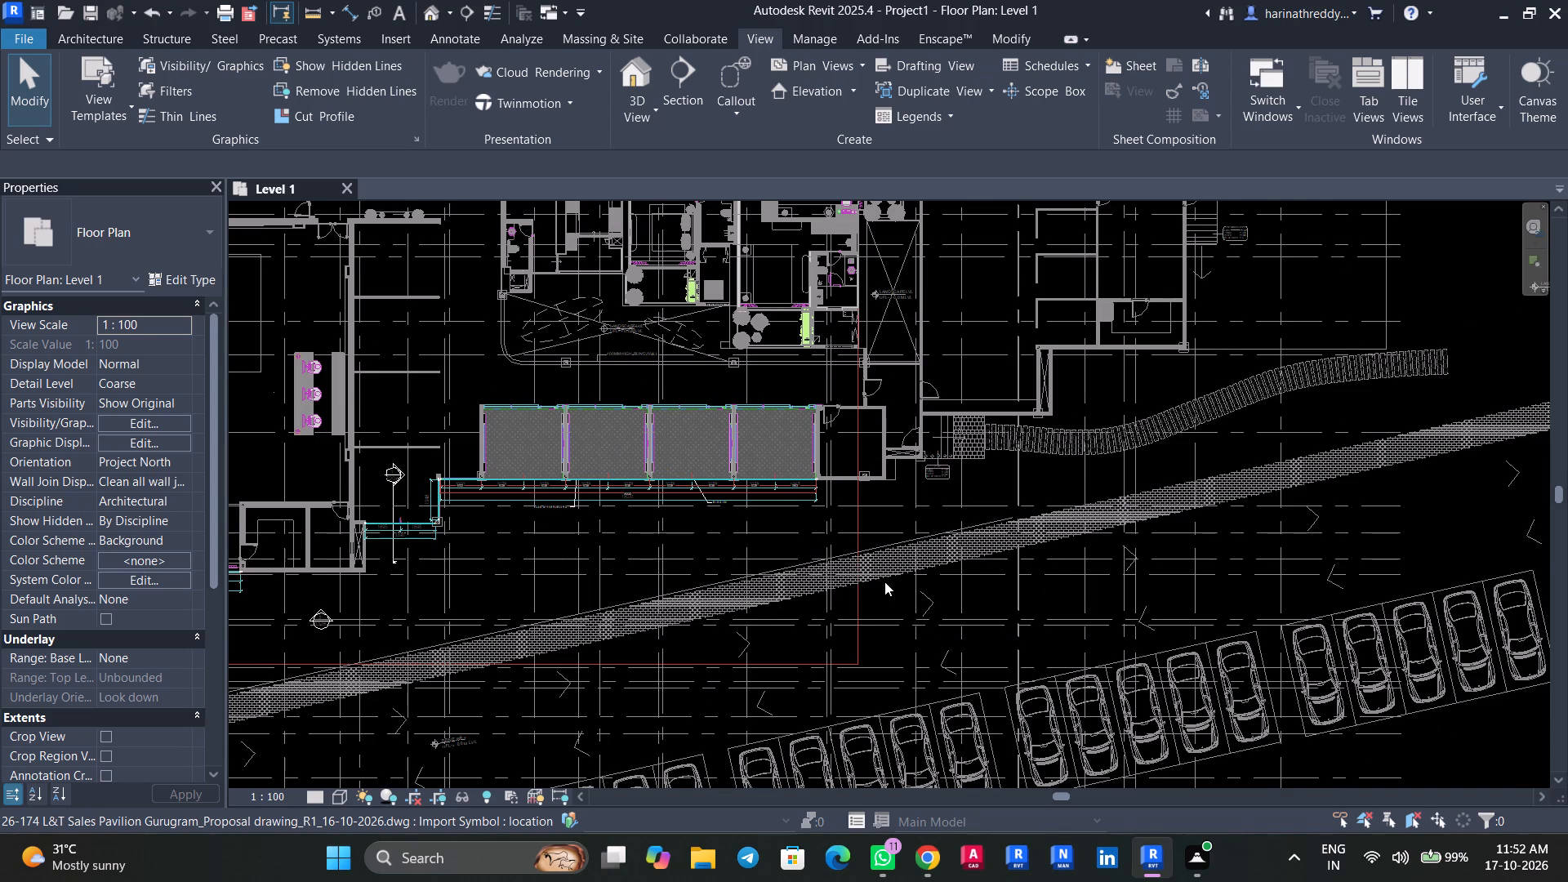
scroll(881, 580, down, 1)
click(1393, 383)
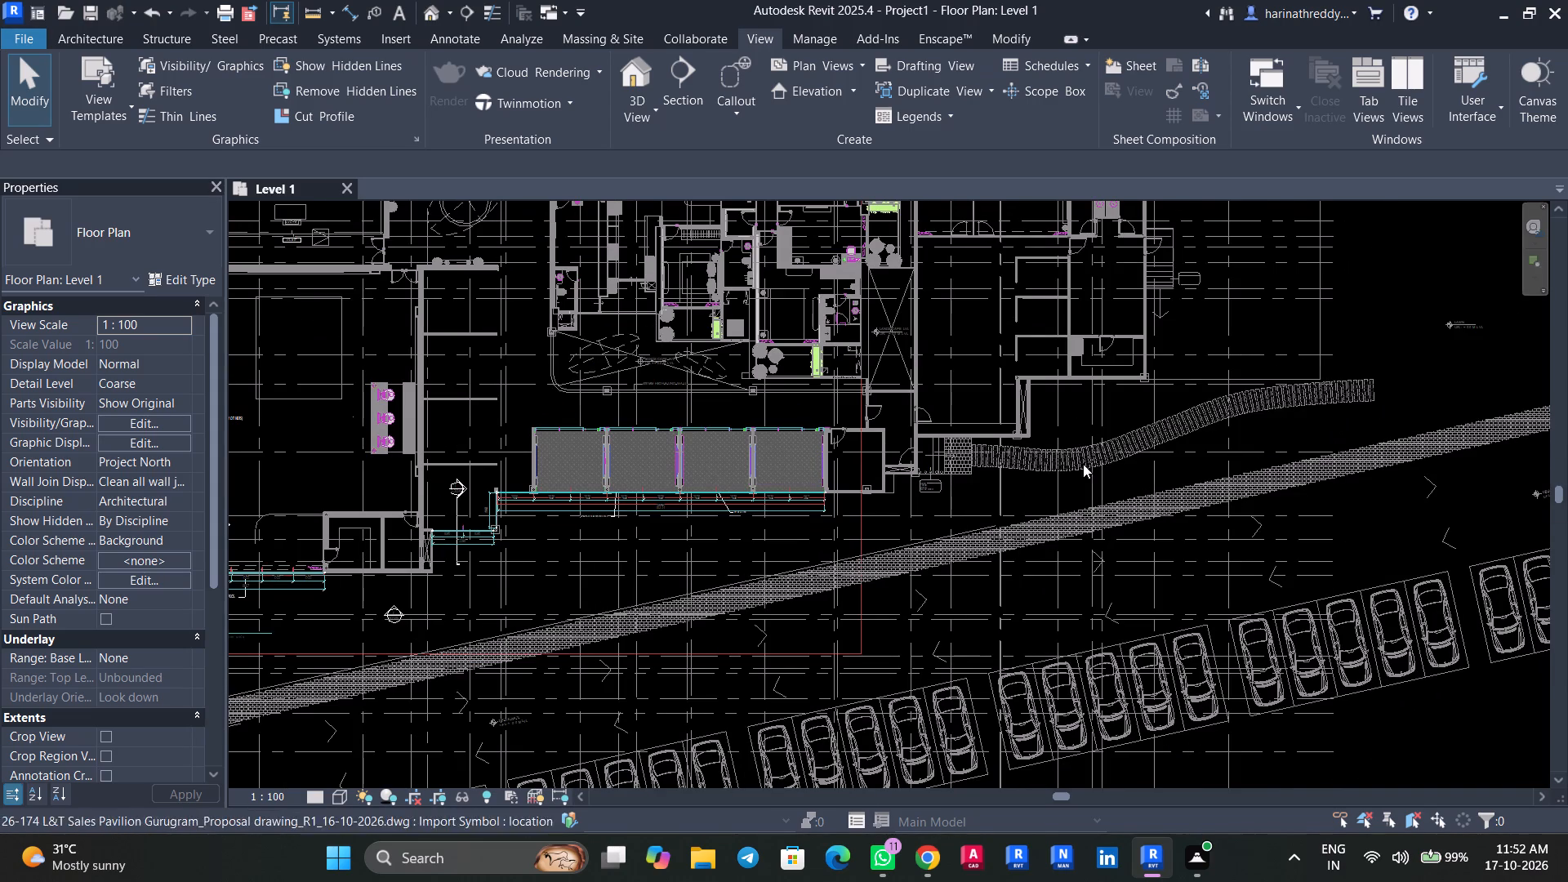
click(853, 503)
scroll(819, 488, up, 5)
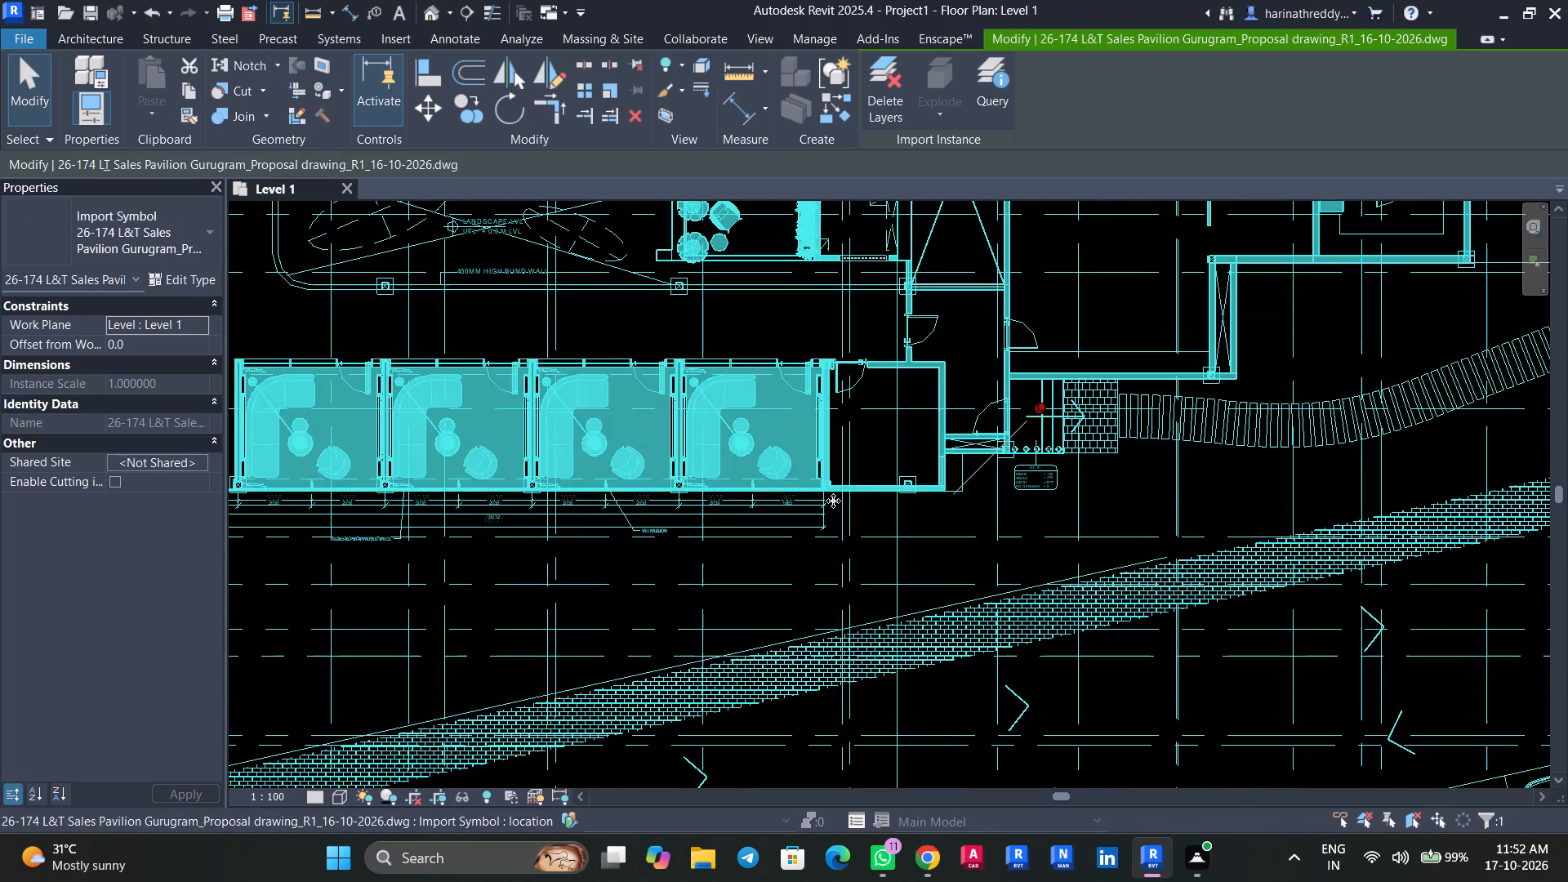
key(Escape)
Examine the glazing line along the lower edge of the four-room block, including mullion positions, dimensions and glass notes.
scroll(837, 512, up, 7)
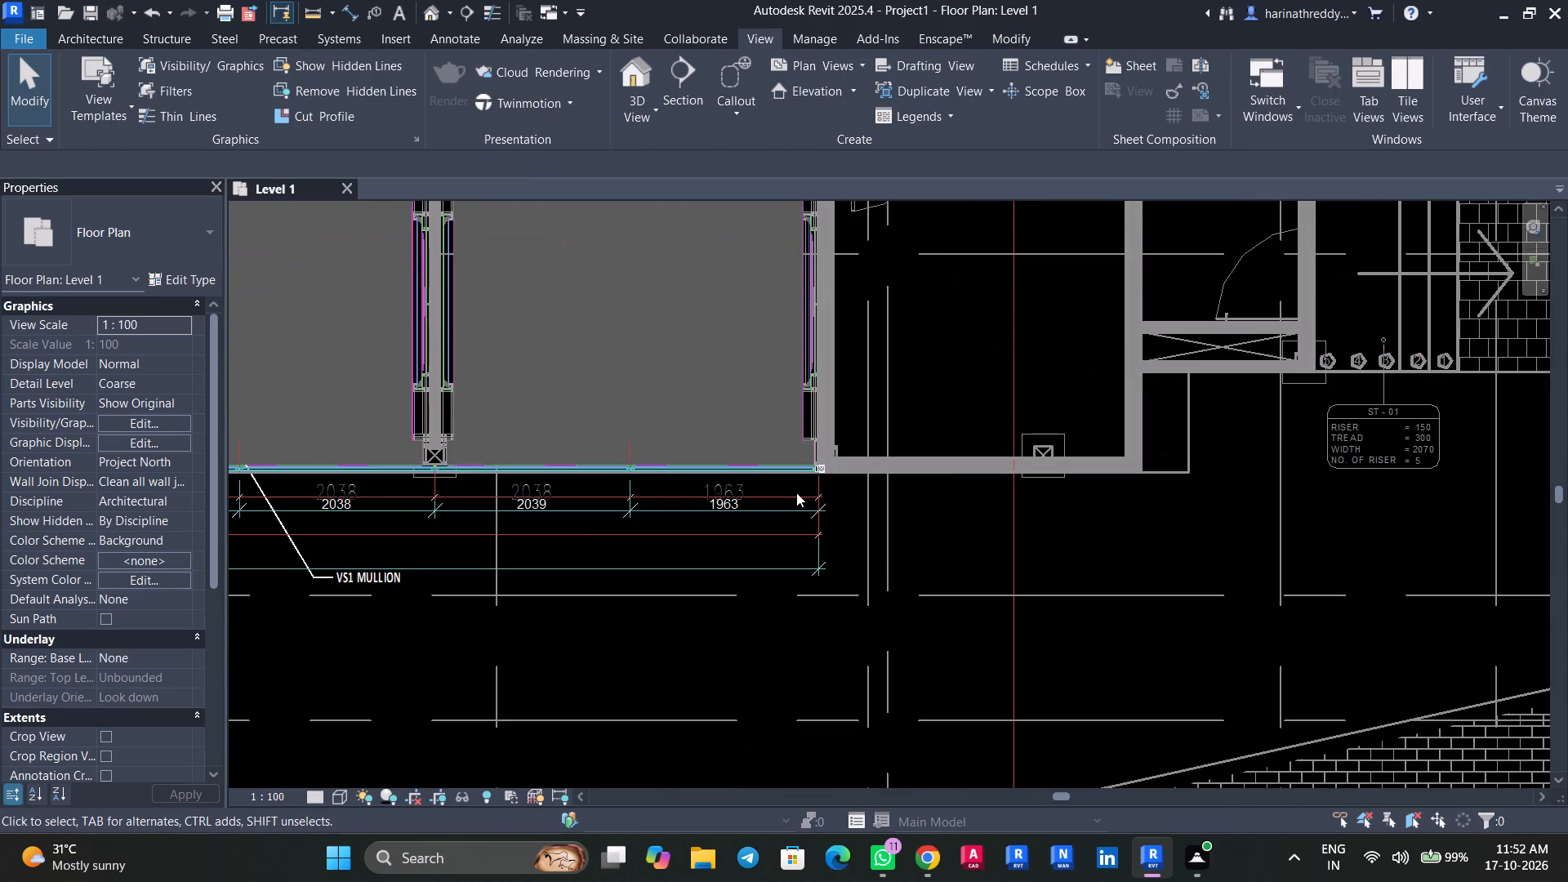
scroll(836, 439, up, 14)
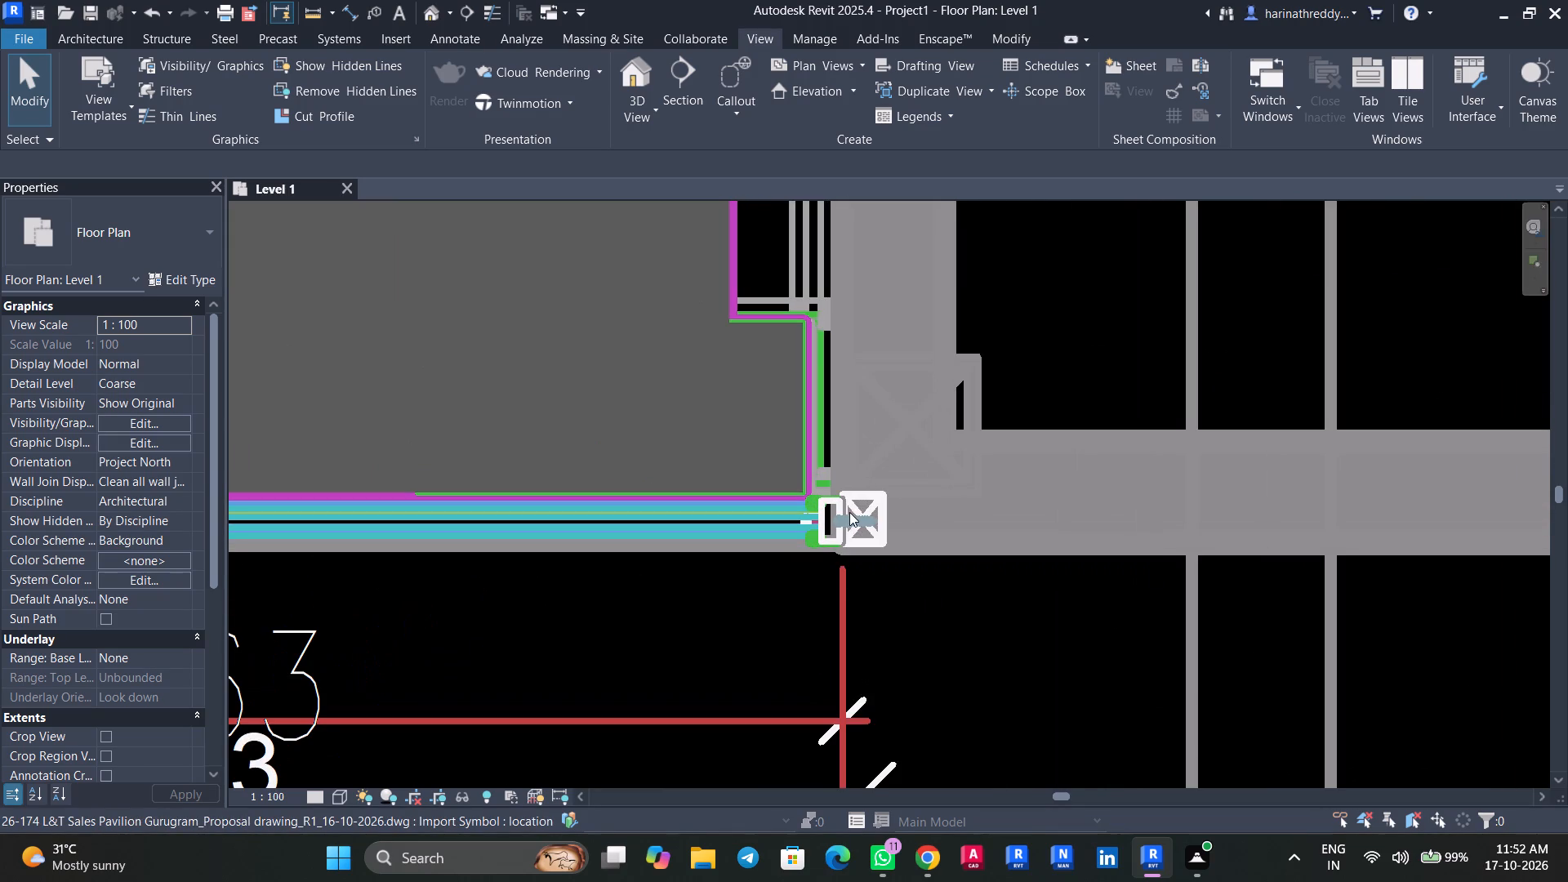
scroll(899, 497, down, 8)
scroll(619, 506, up, 12)
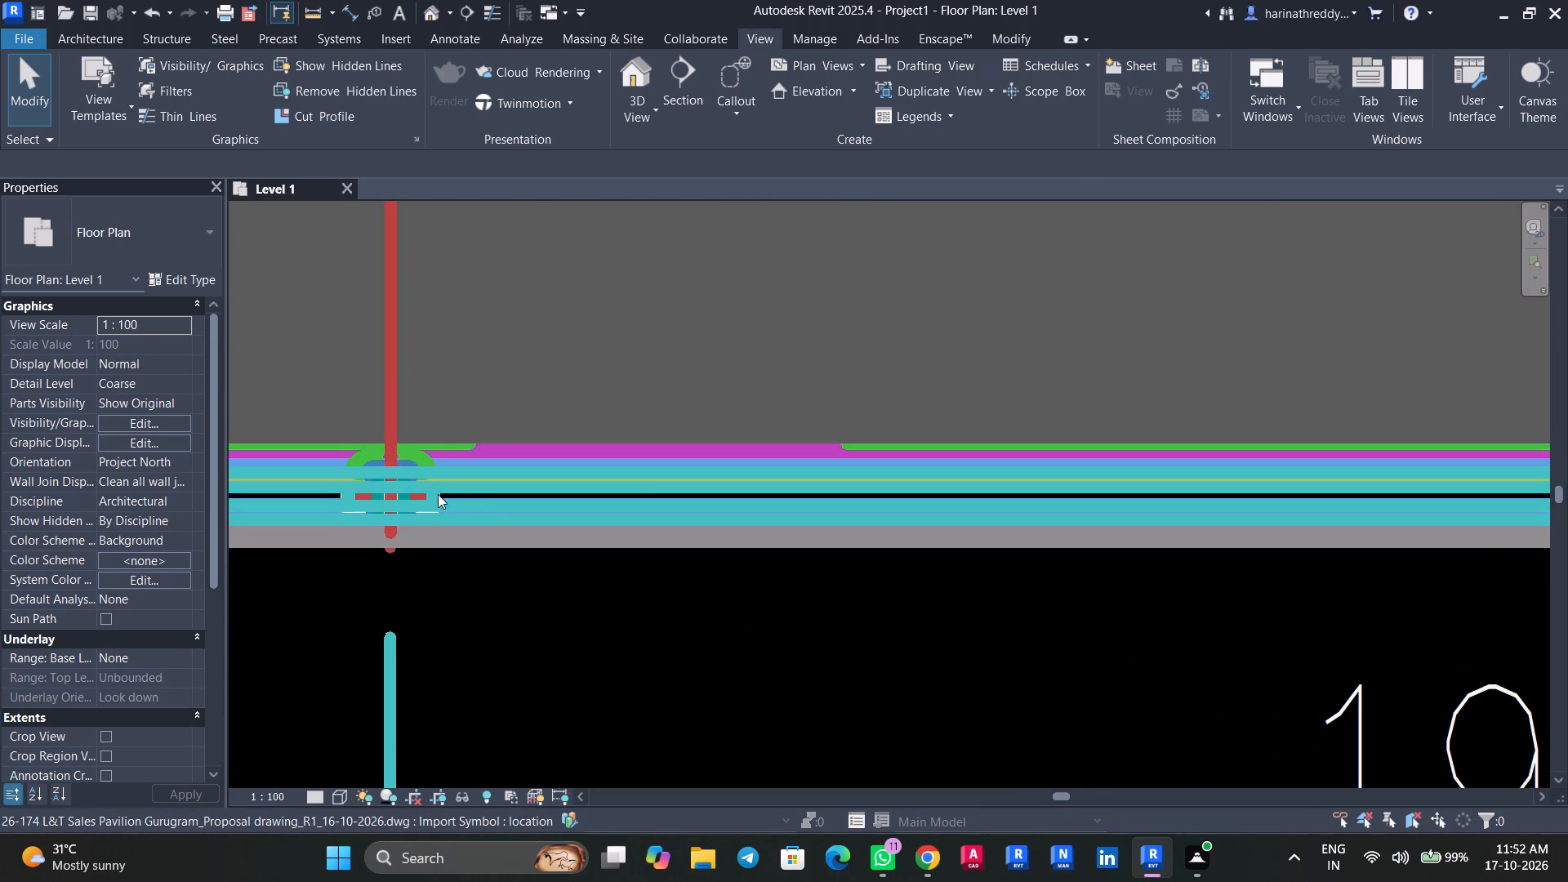
scroll(422, 495, down, 8)
scroll(790, 489, up, 1)
scroll(844, 487, down, 8)
scroll(1182, 490, down, 9)
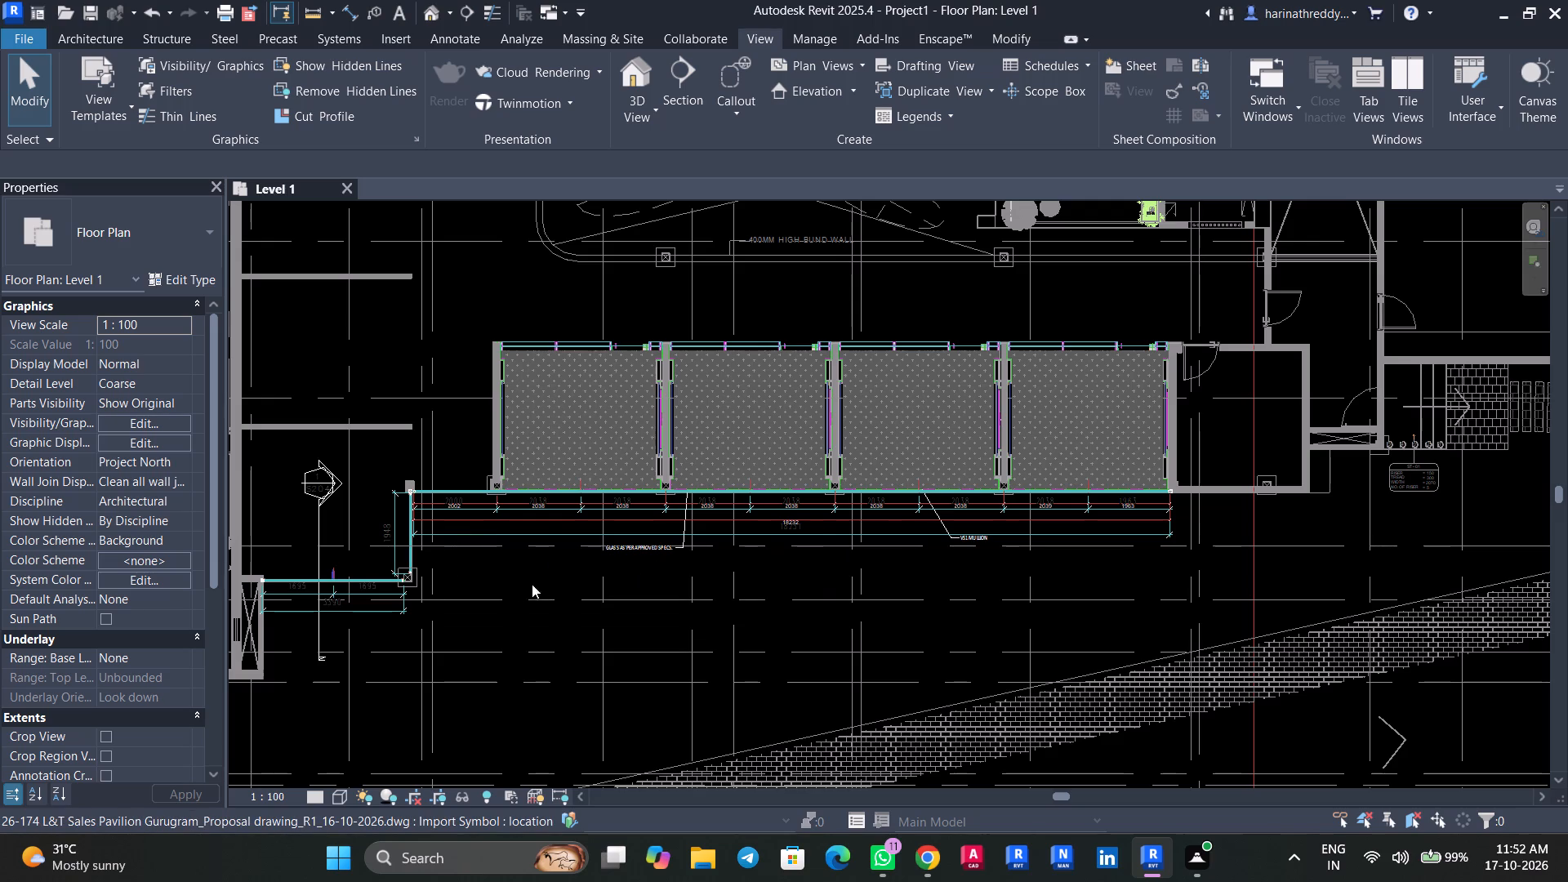
scroll(488, 537, up, 3)
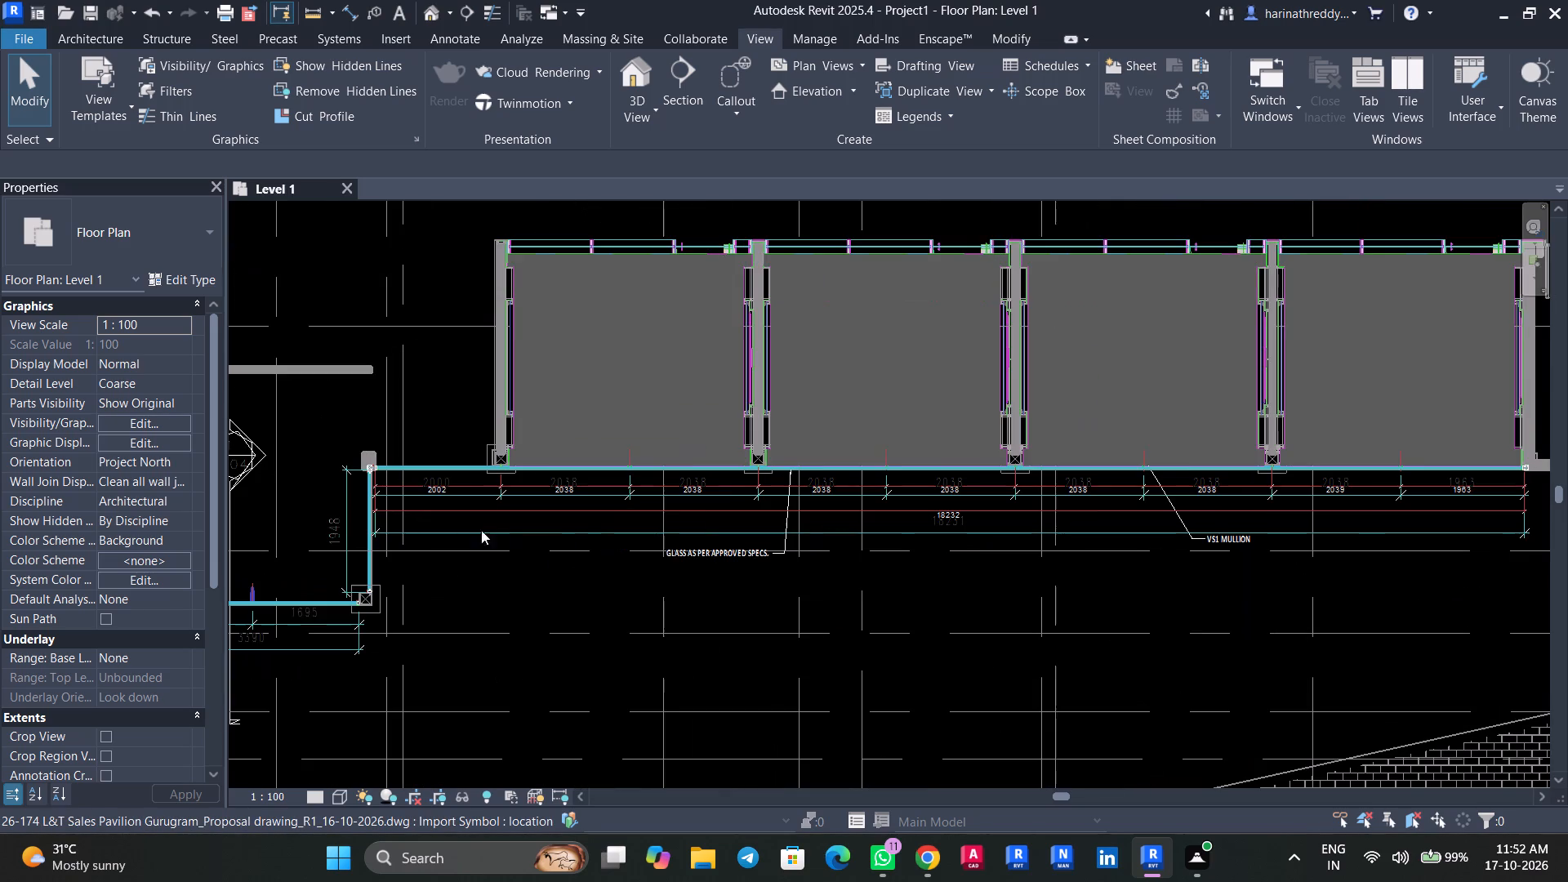
click(442, 505)
double_click(440, 492)
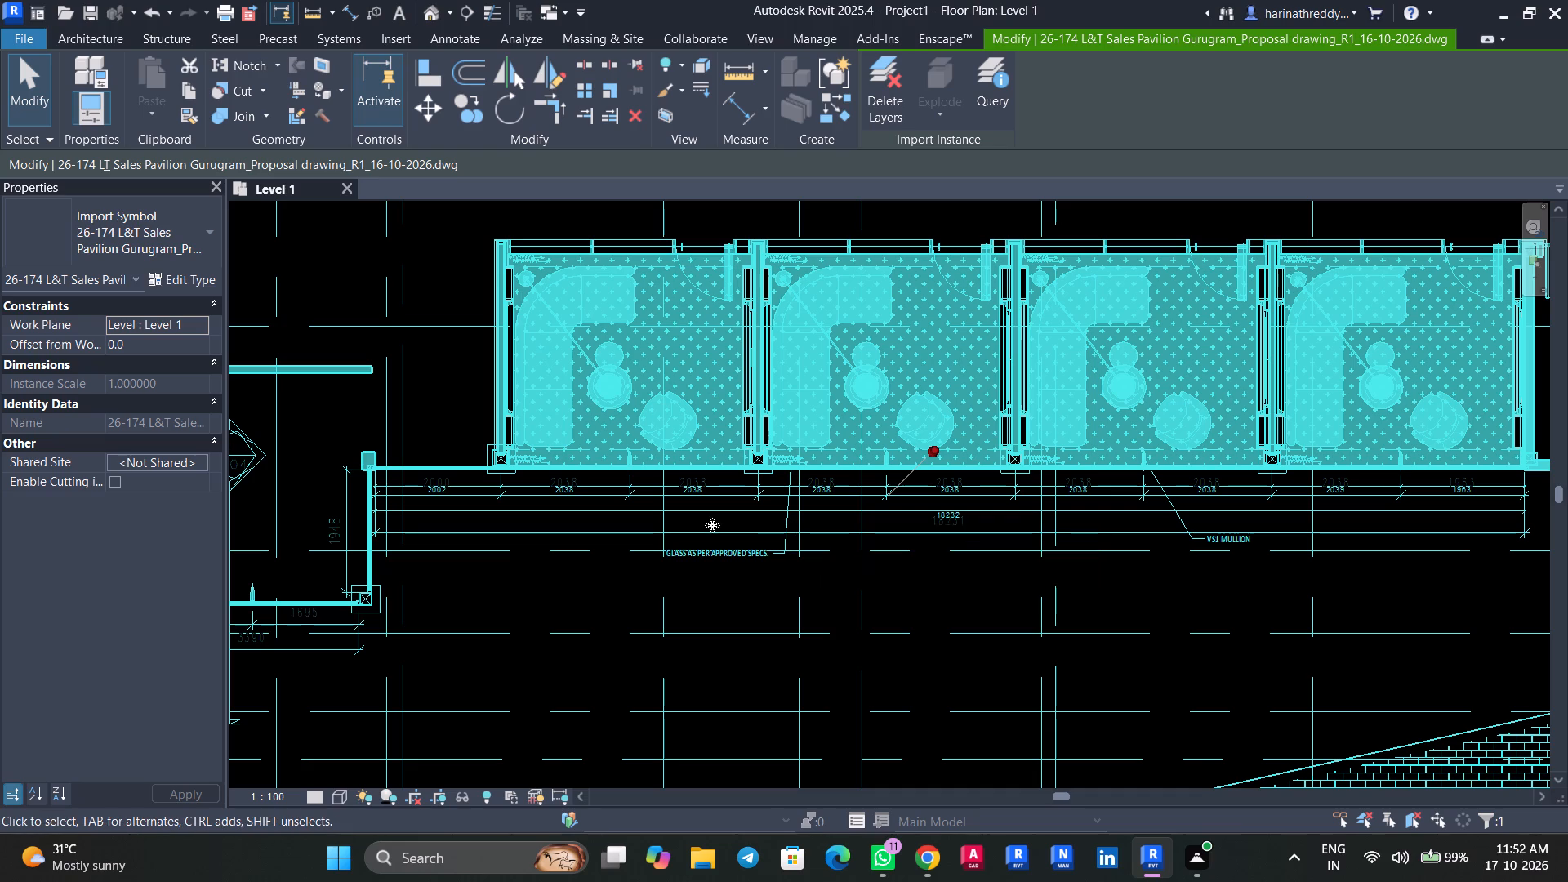
scroll(834, 492, down, 6)
scroll(768, 471, down, 3)
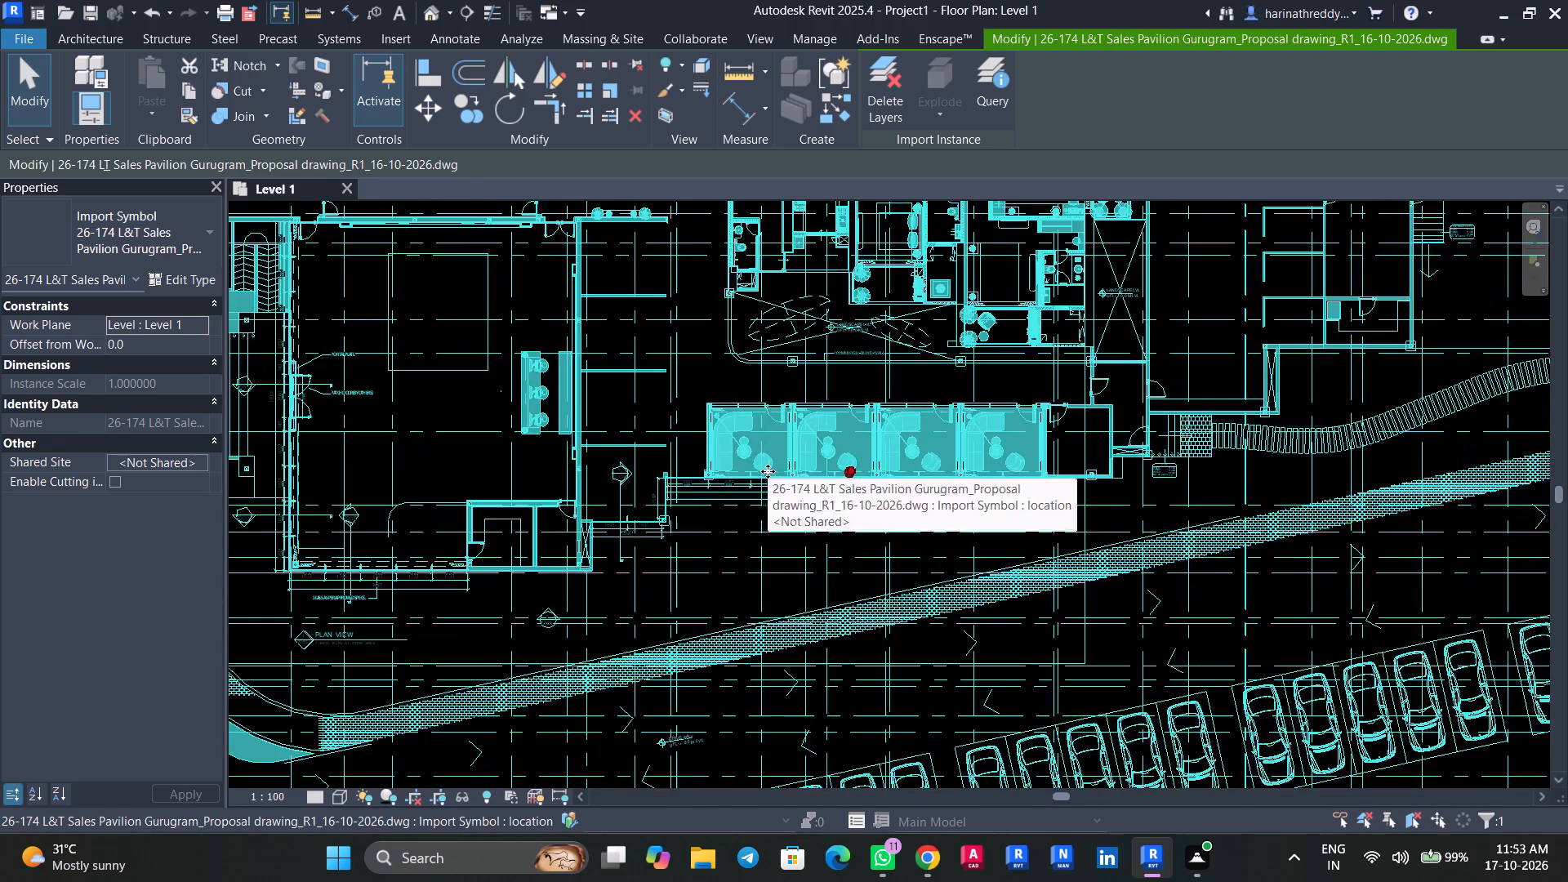
scroll(768, 471, down, 3)
scroll(710, 488, up, 3)
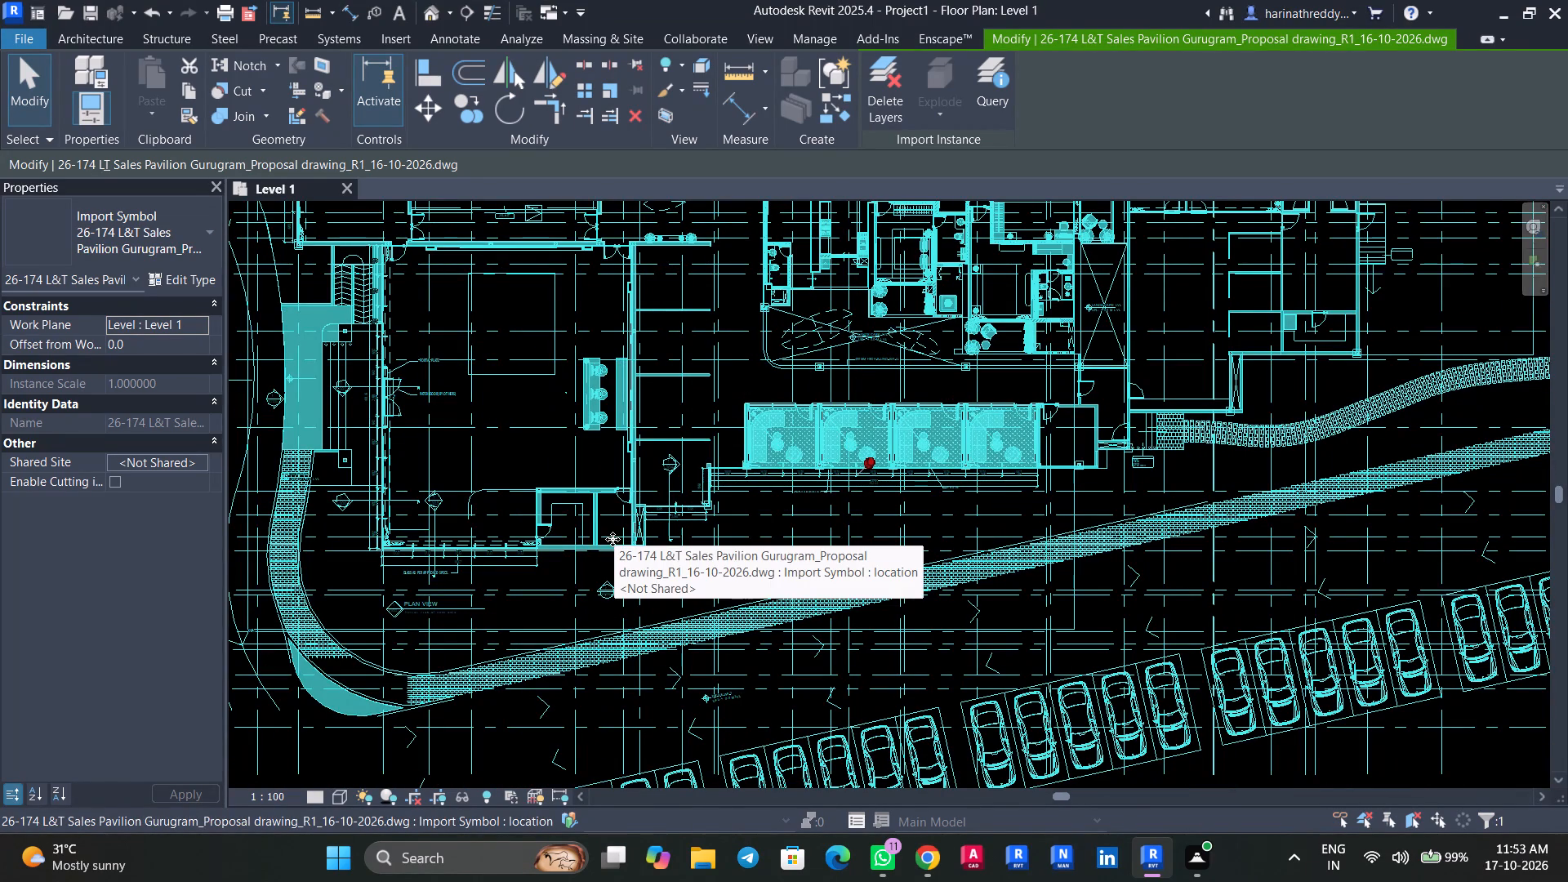
key(Escape)
key(Escape)
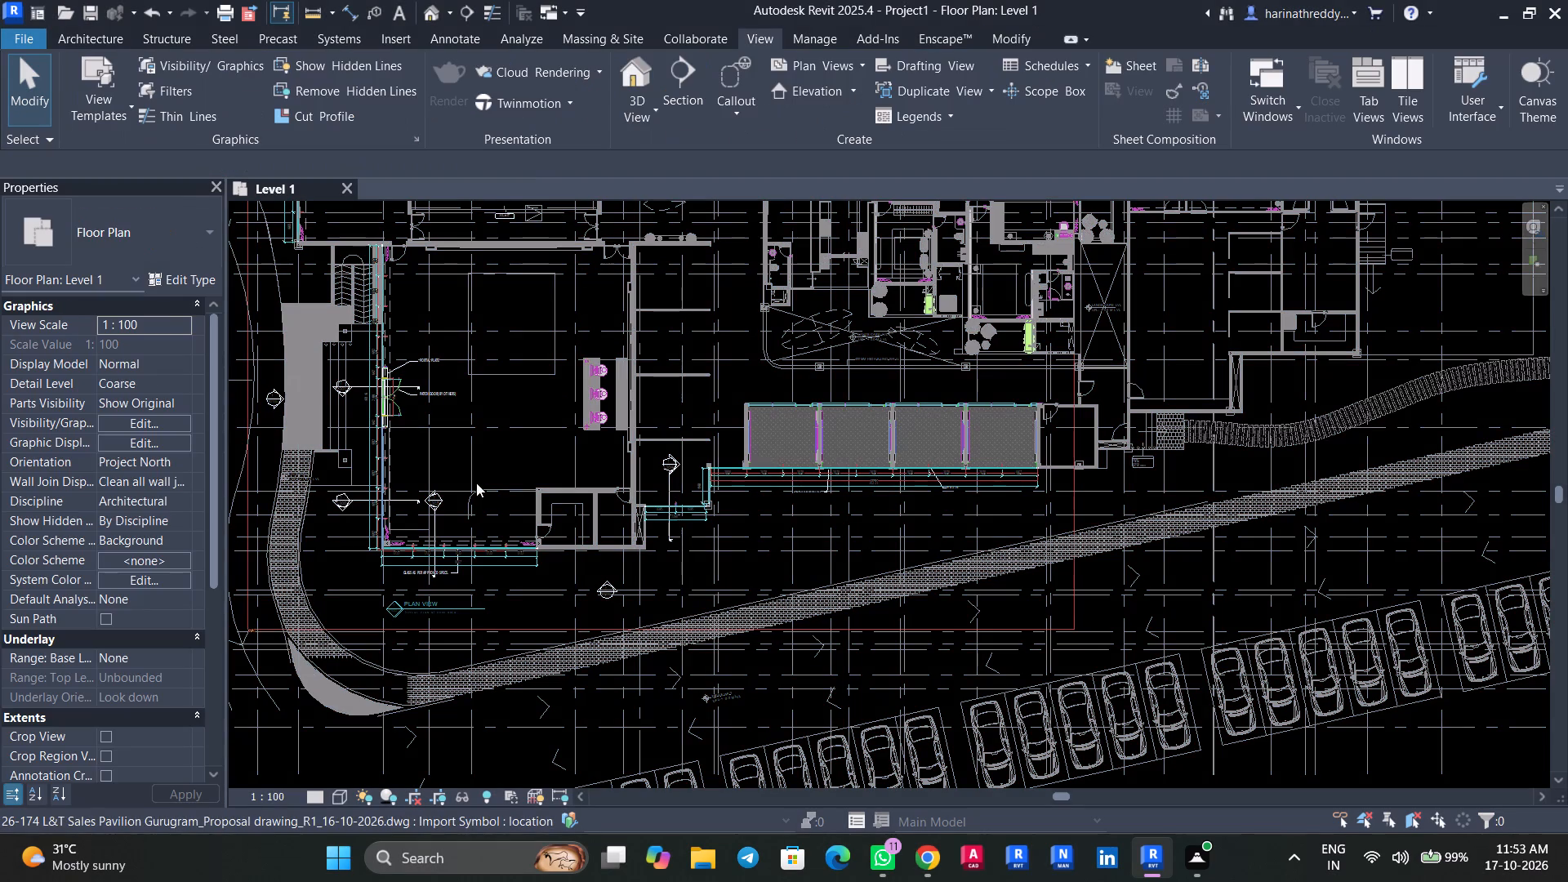
Draw a Curtain Wall about 6000 mm long on the lower glazing line, from the corner post by the 2002 dimension to the second room partition.
scroll(719, 417, up, 19)
scroll(643, 685, up, 3)
middle_drag(633, 684, 615, 612)
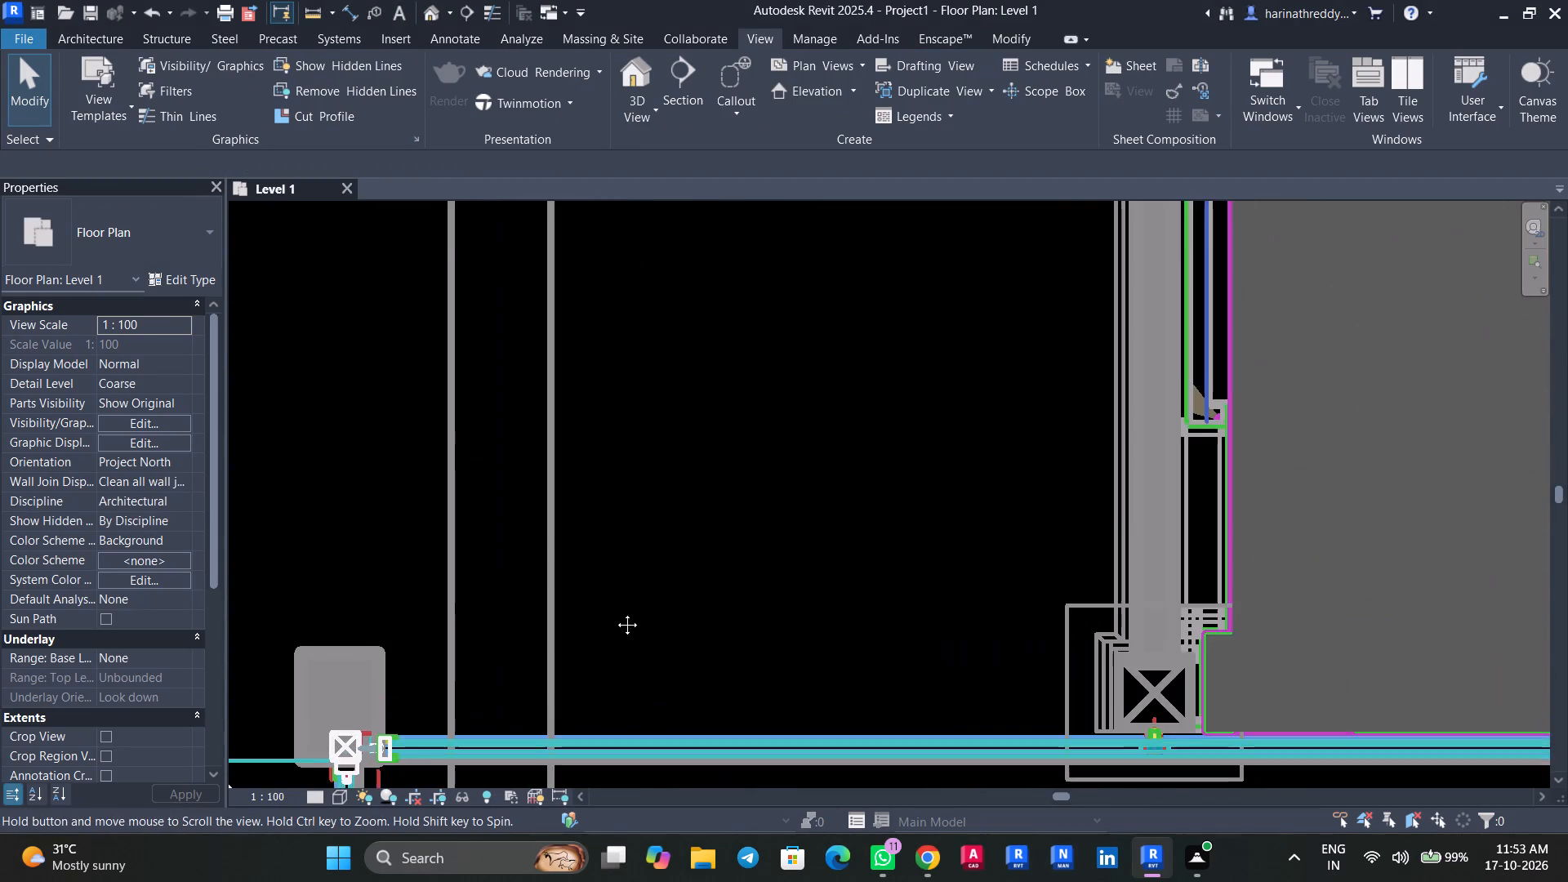
middle_drag(615, 612, 647, 348)
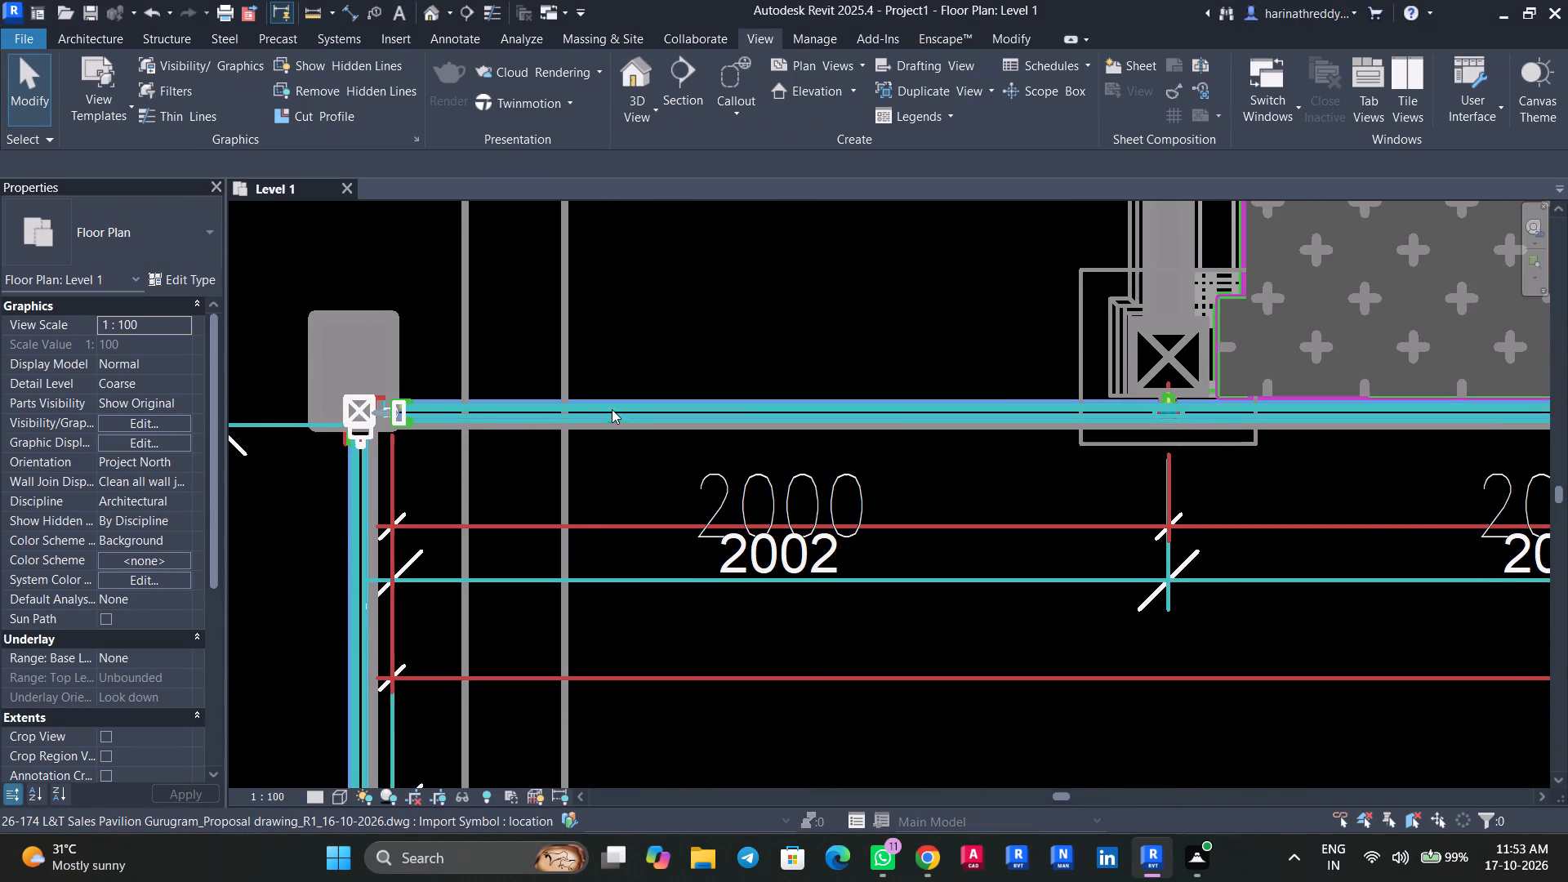
scroll(612, 409, down, 6)
middle_drag(729, 433, 606, 448)
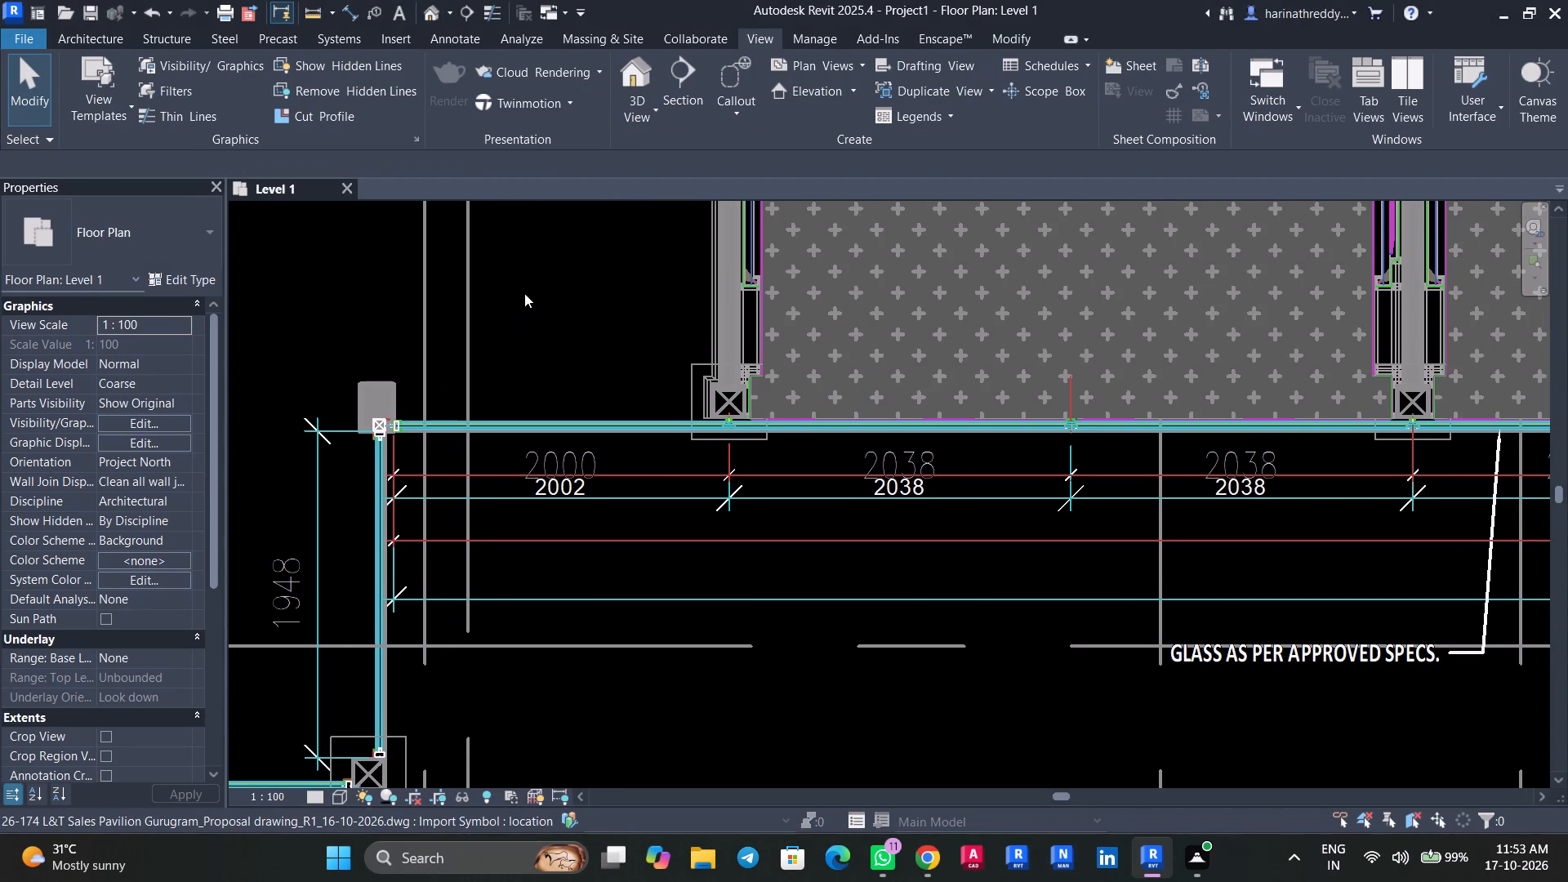
key(w)
key(a)
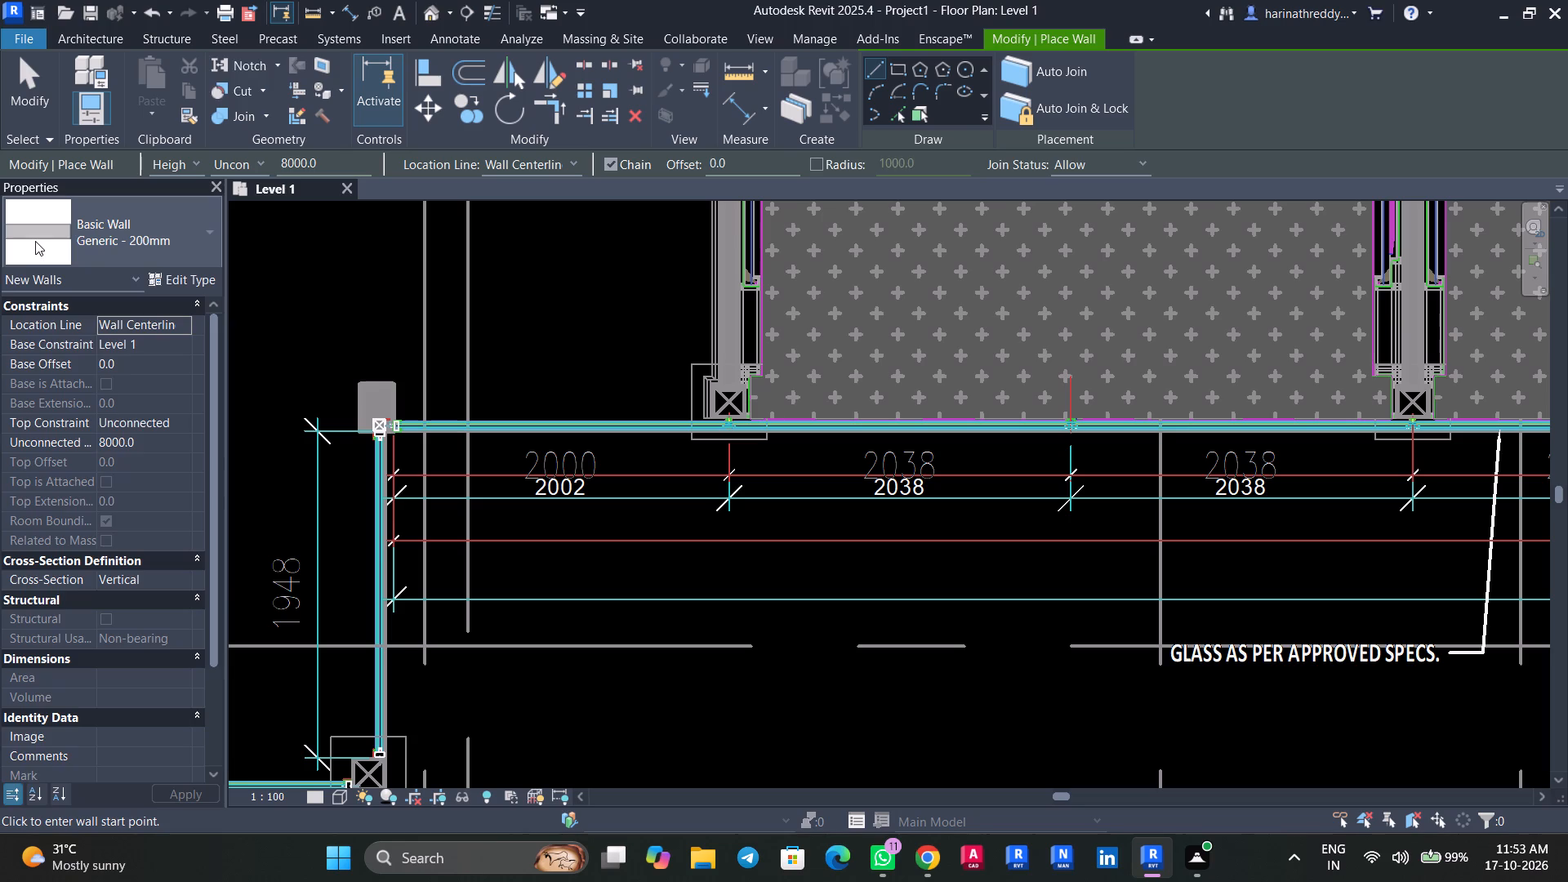
click(35, 241)
scroll(123, 724, down, 4)
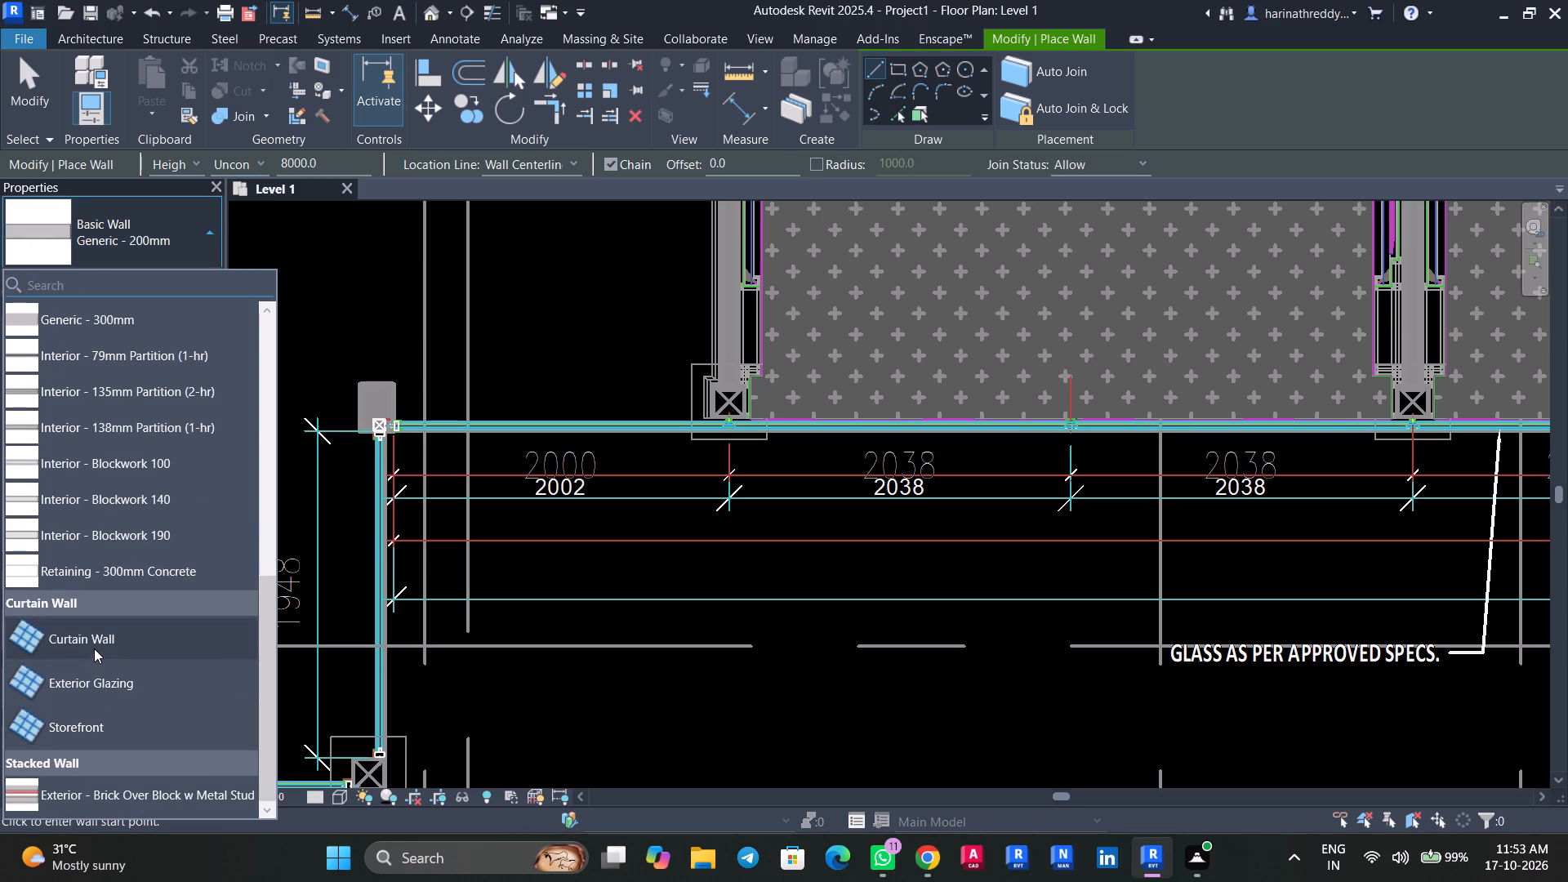
click(94, 648)
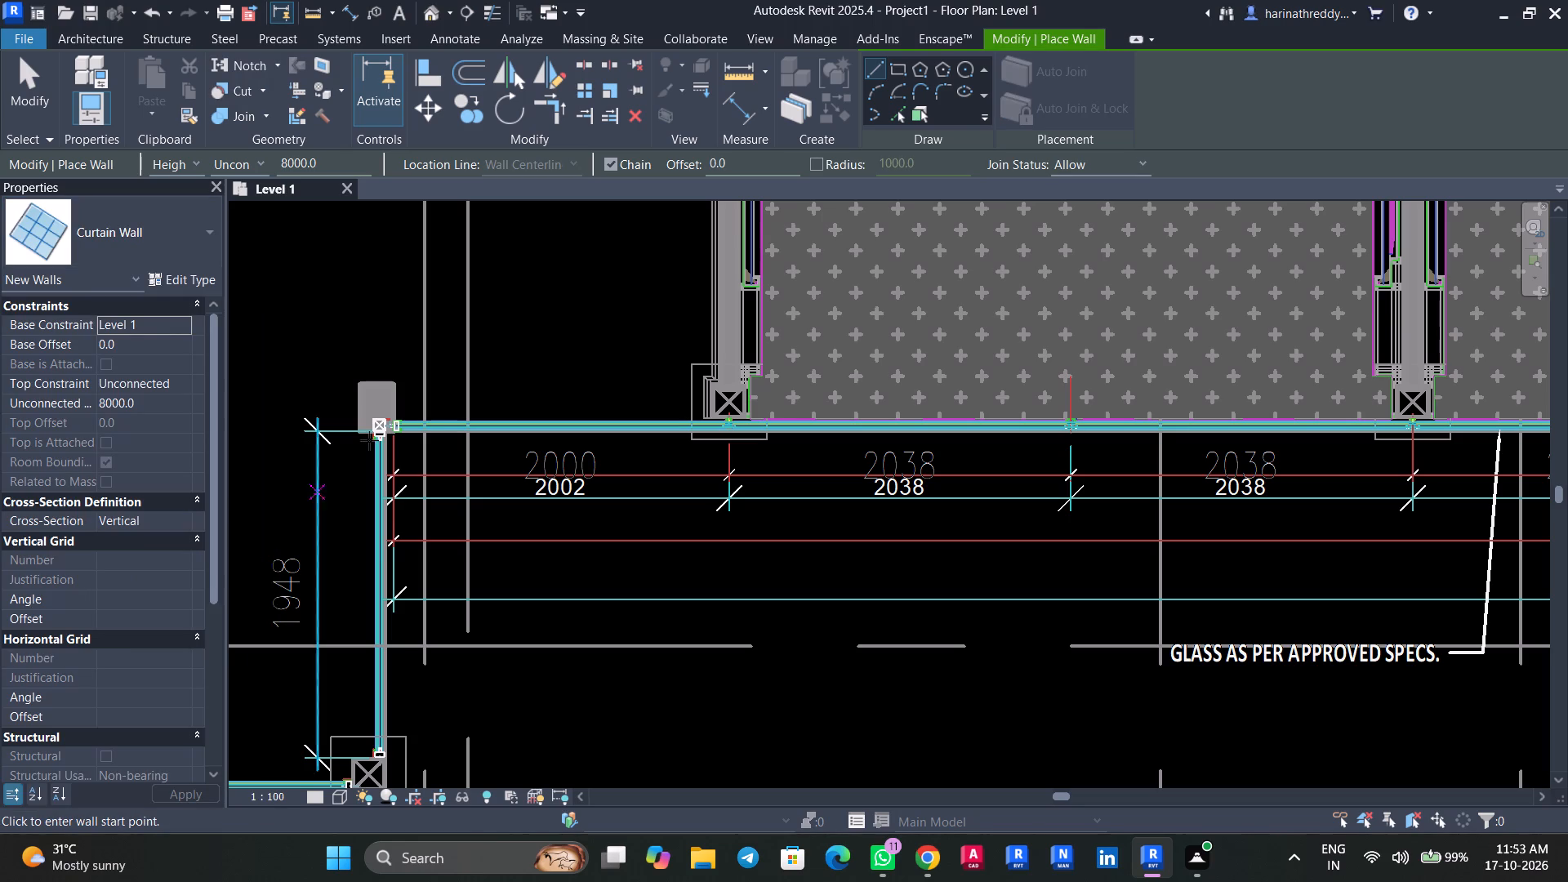
click(394, 421)
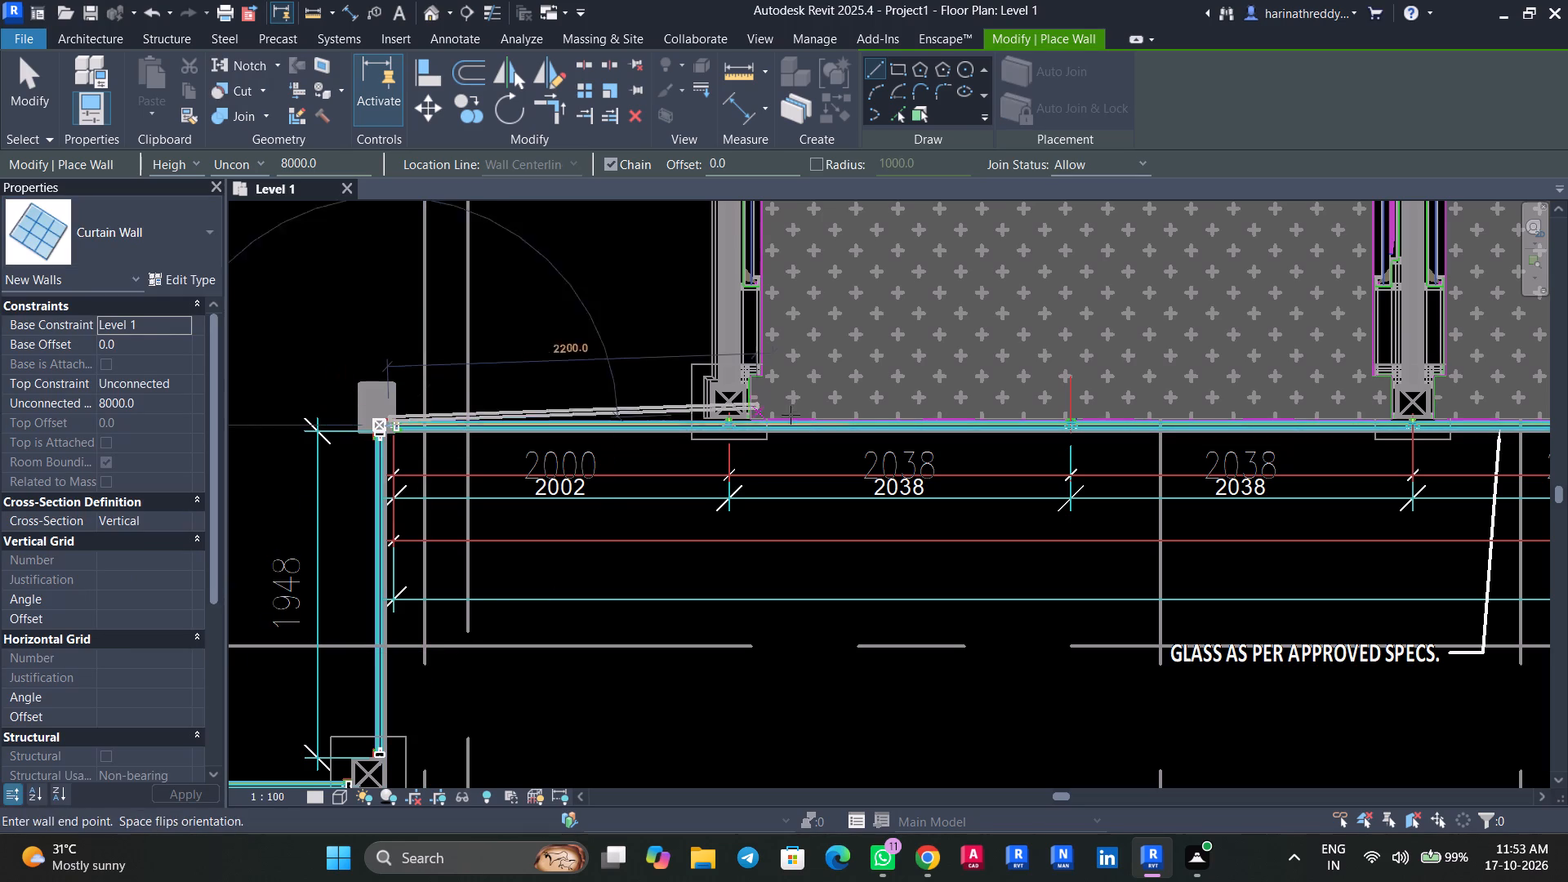
middle_drag(866, 421, 477, 434)
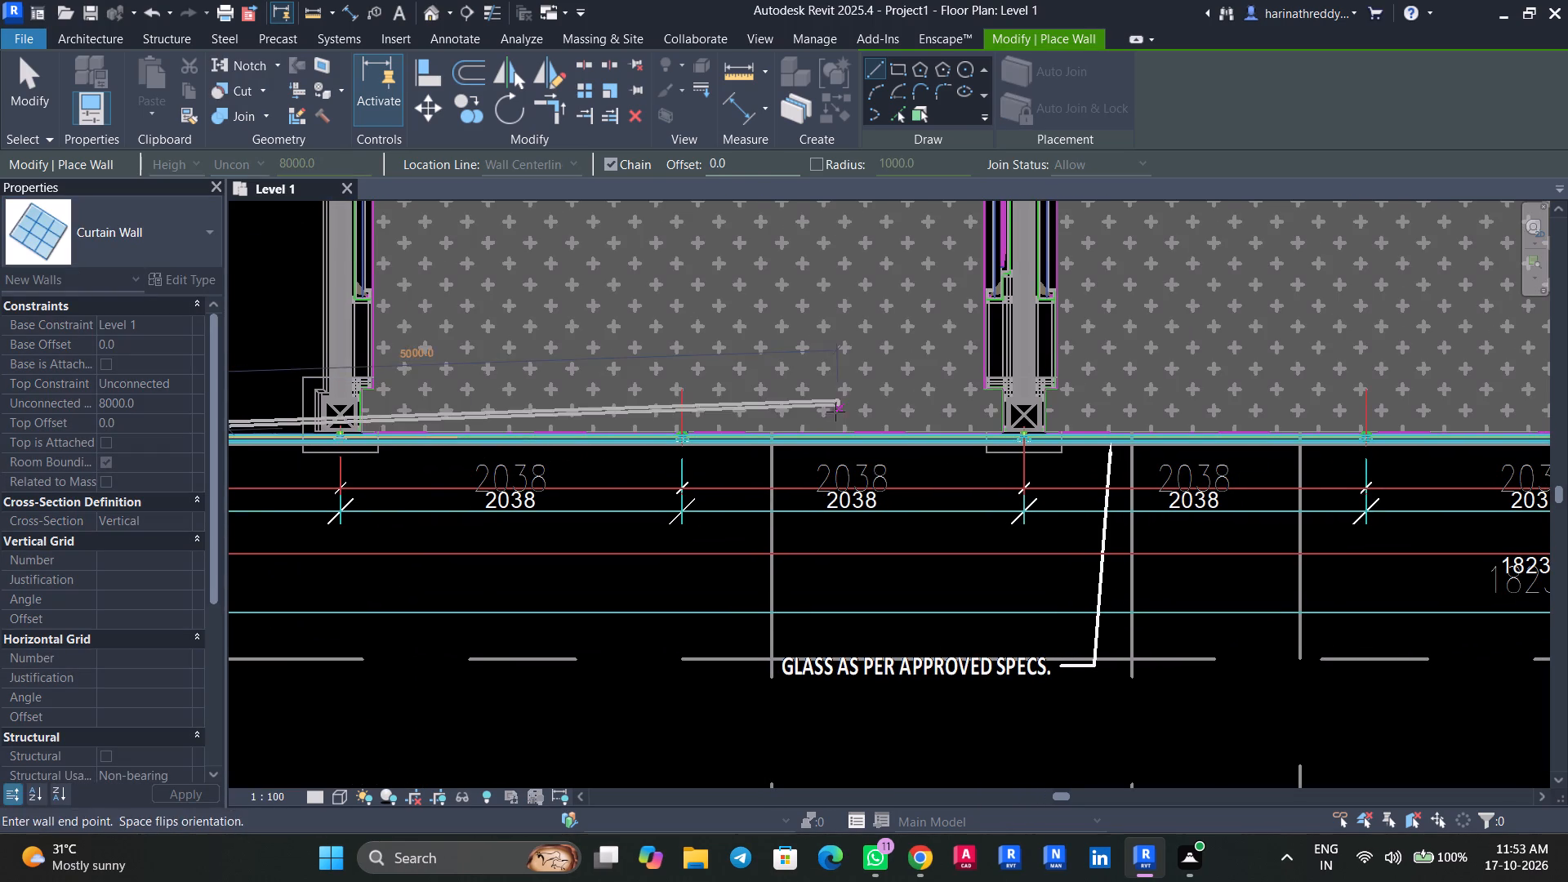
click(1010, 446)
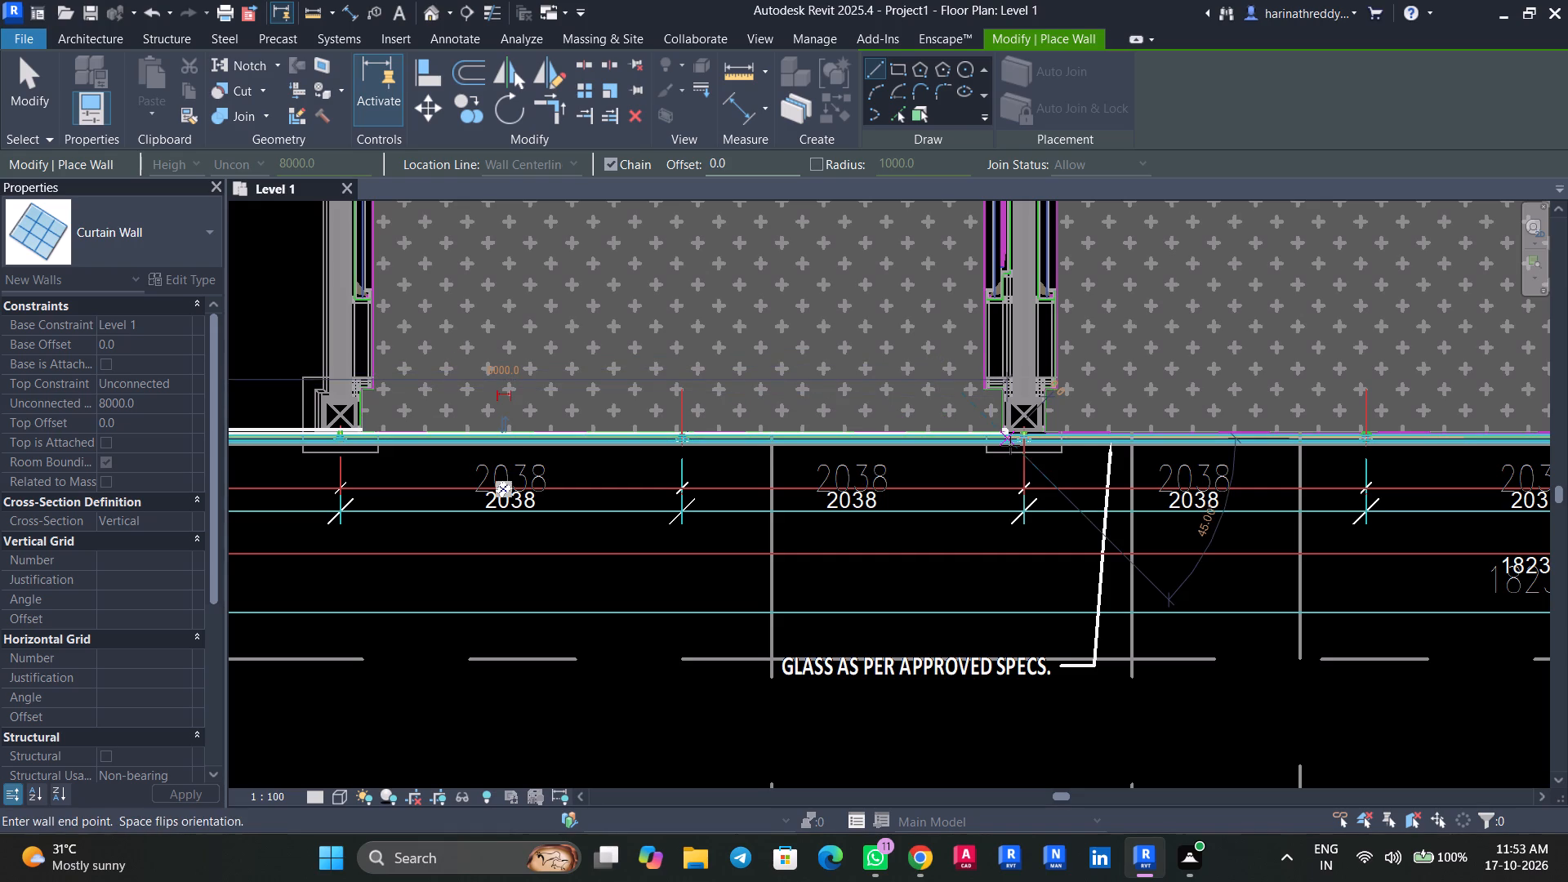
key(Escape)
key(Escape)
key(Escape)
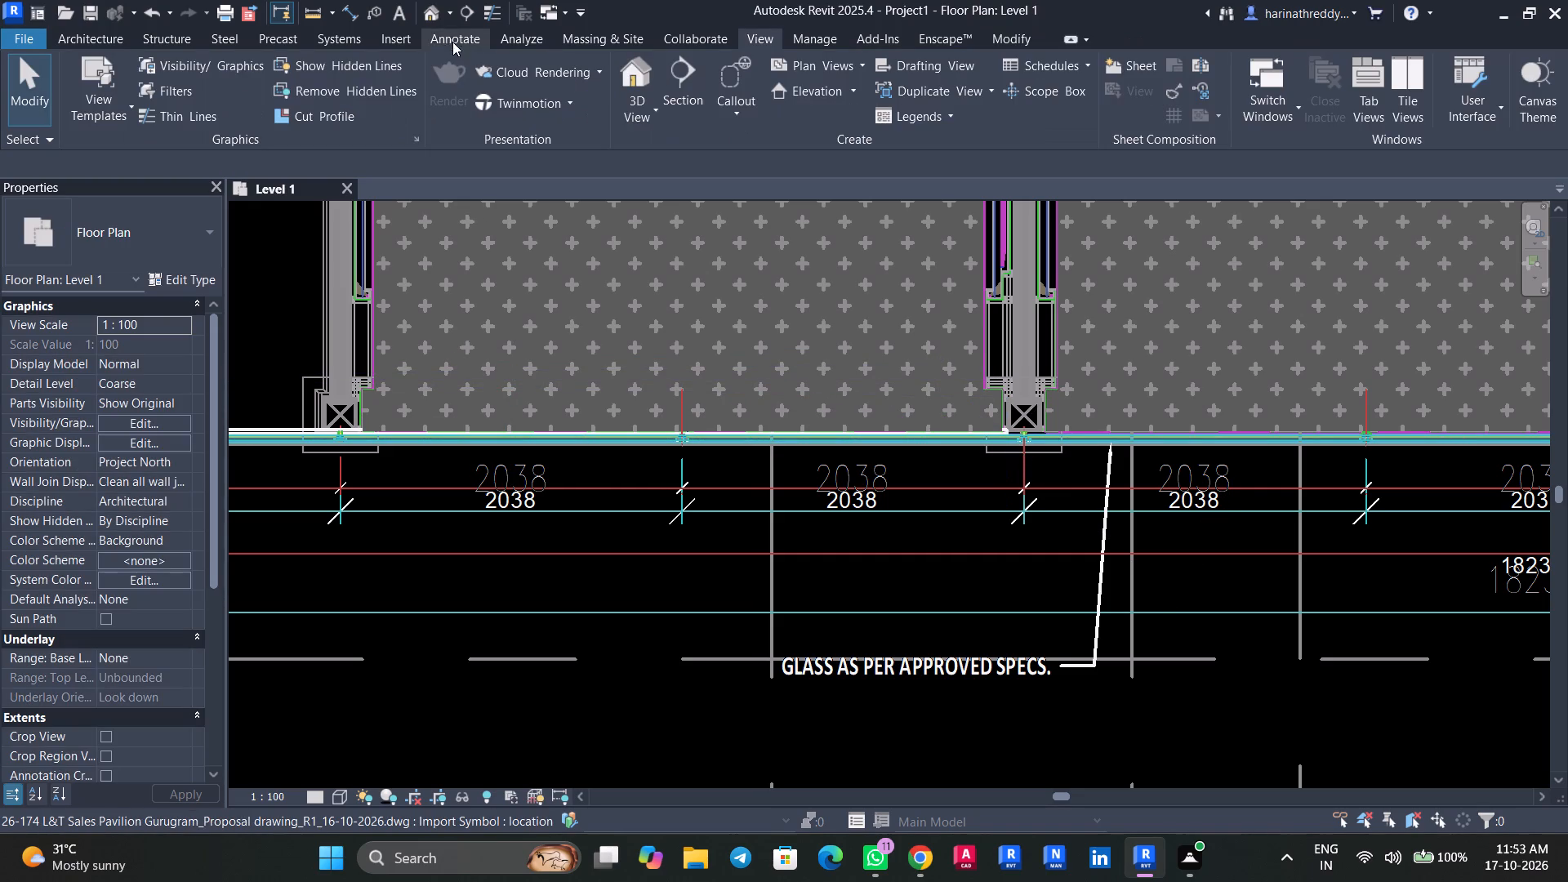
Look for the new curtain wall in the default 3D view and check it in the Level 1 plan.
click(430, 16)
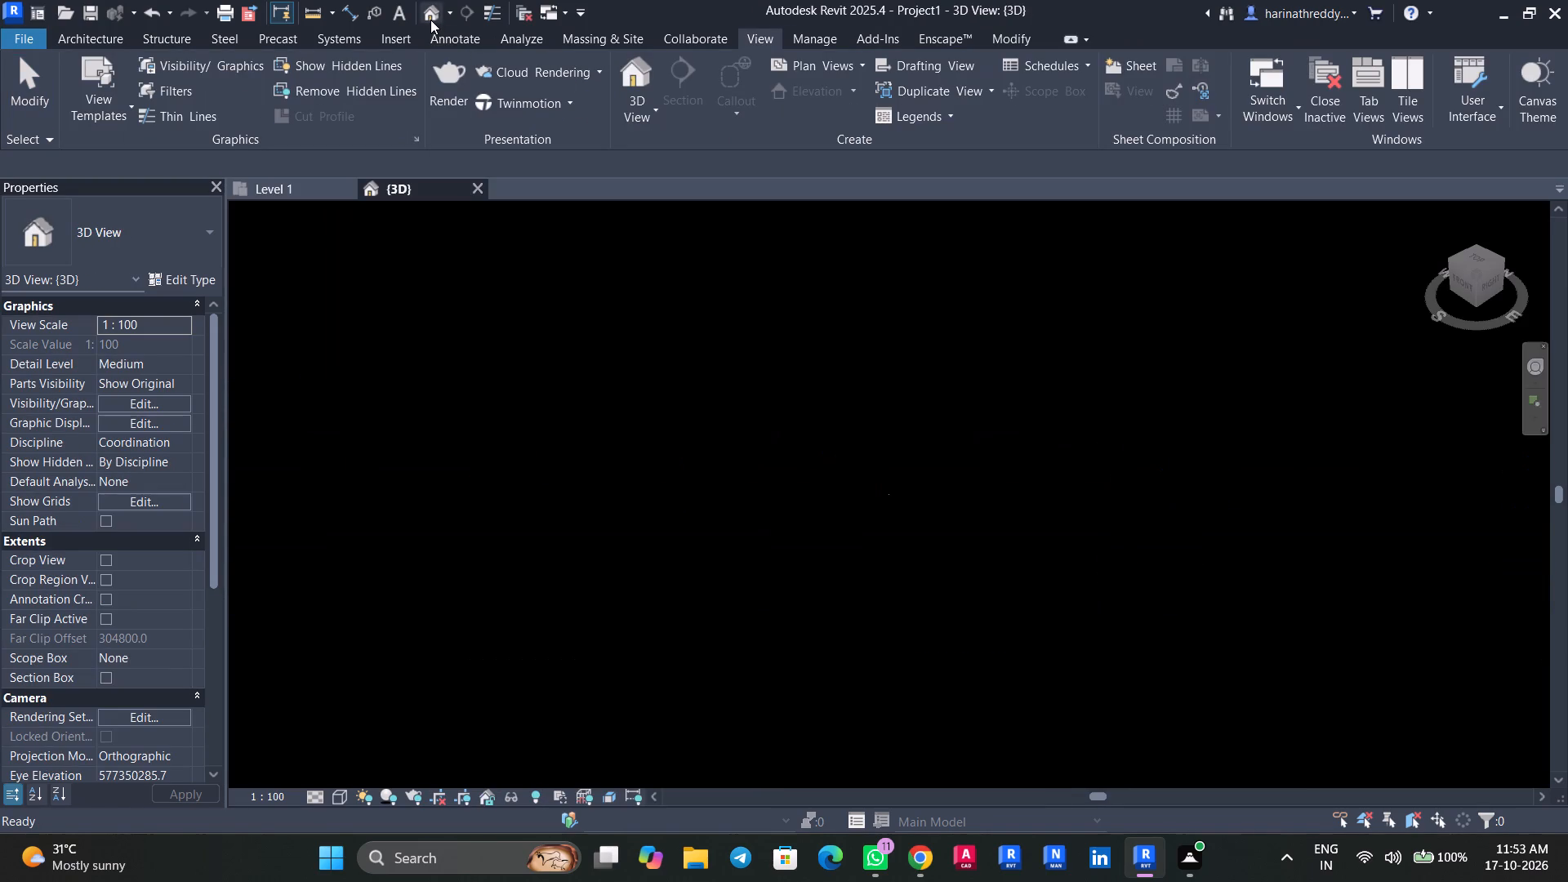
scroll(697, 577, down, 20)
scroll(697, 577, down, 1)
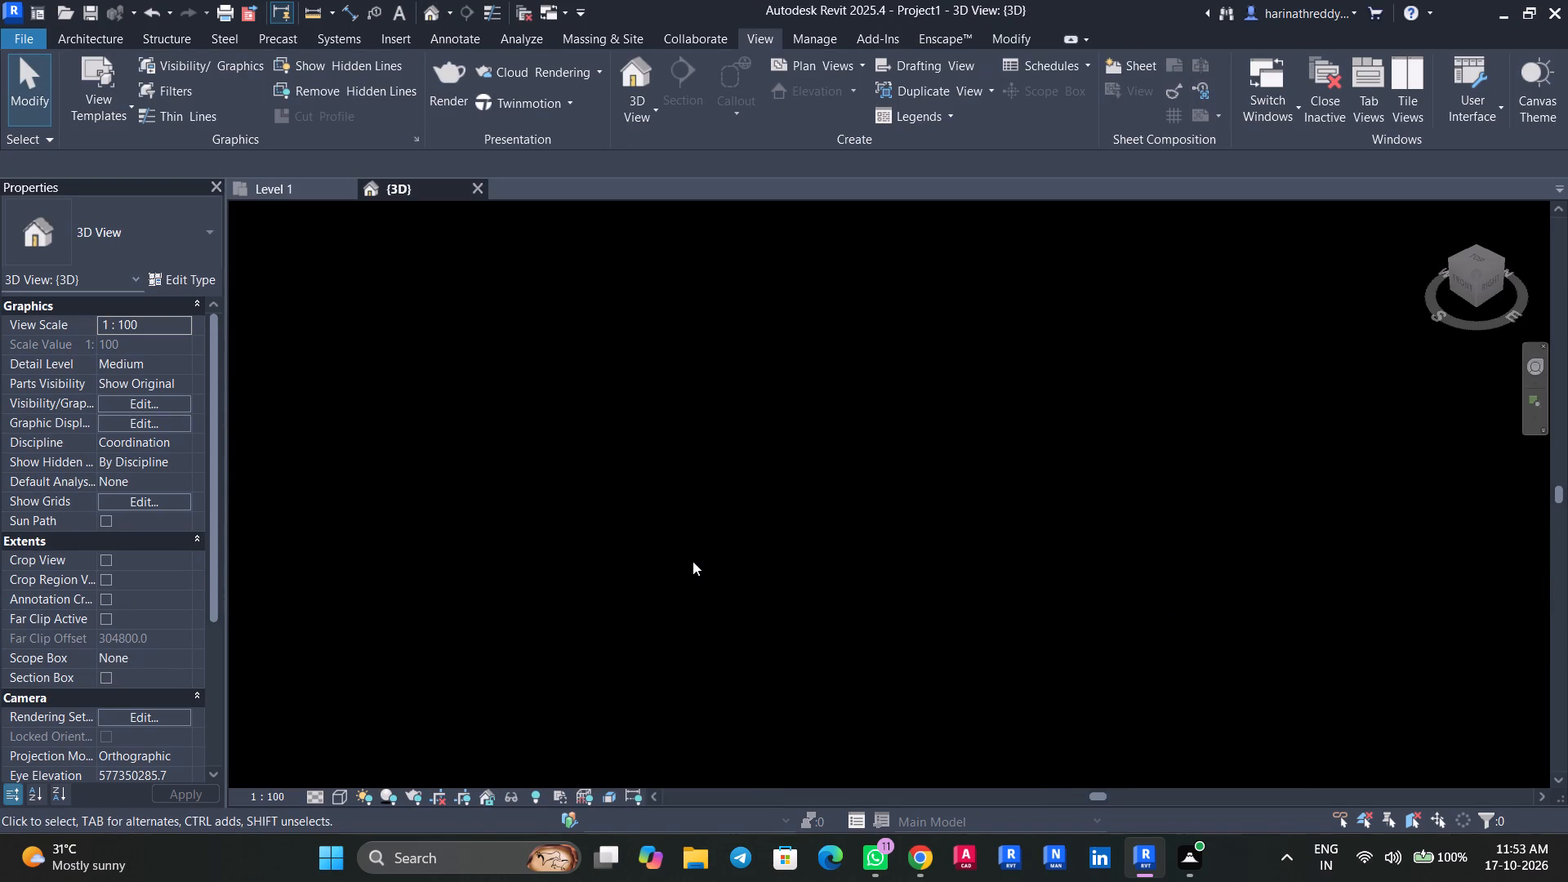
scroll(693, 561, down, 3)
scroll(644, 421, up, 20)
scroll(644, 421, up, 6)
scroll(629, 491, up, 7)
scroll(574, 520, down, 20)
scroll(574, 520, down, 17)
scroll(574, 515, down, 8)
click(303, 186)
click(463, 434)
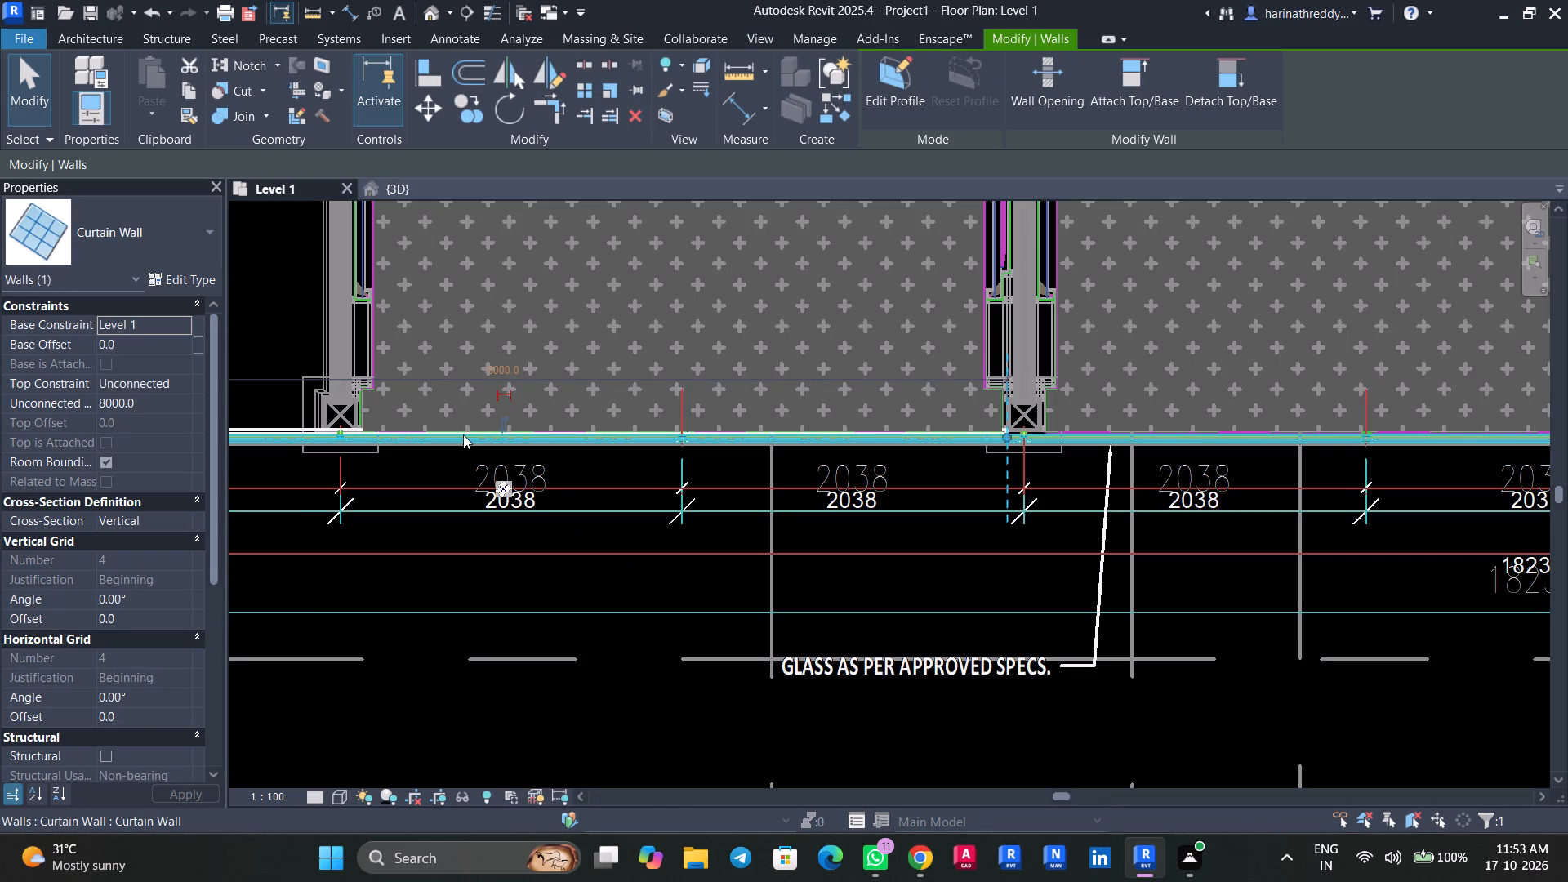
key(Escape)
key(Escape)
key(Escape)
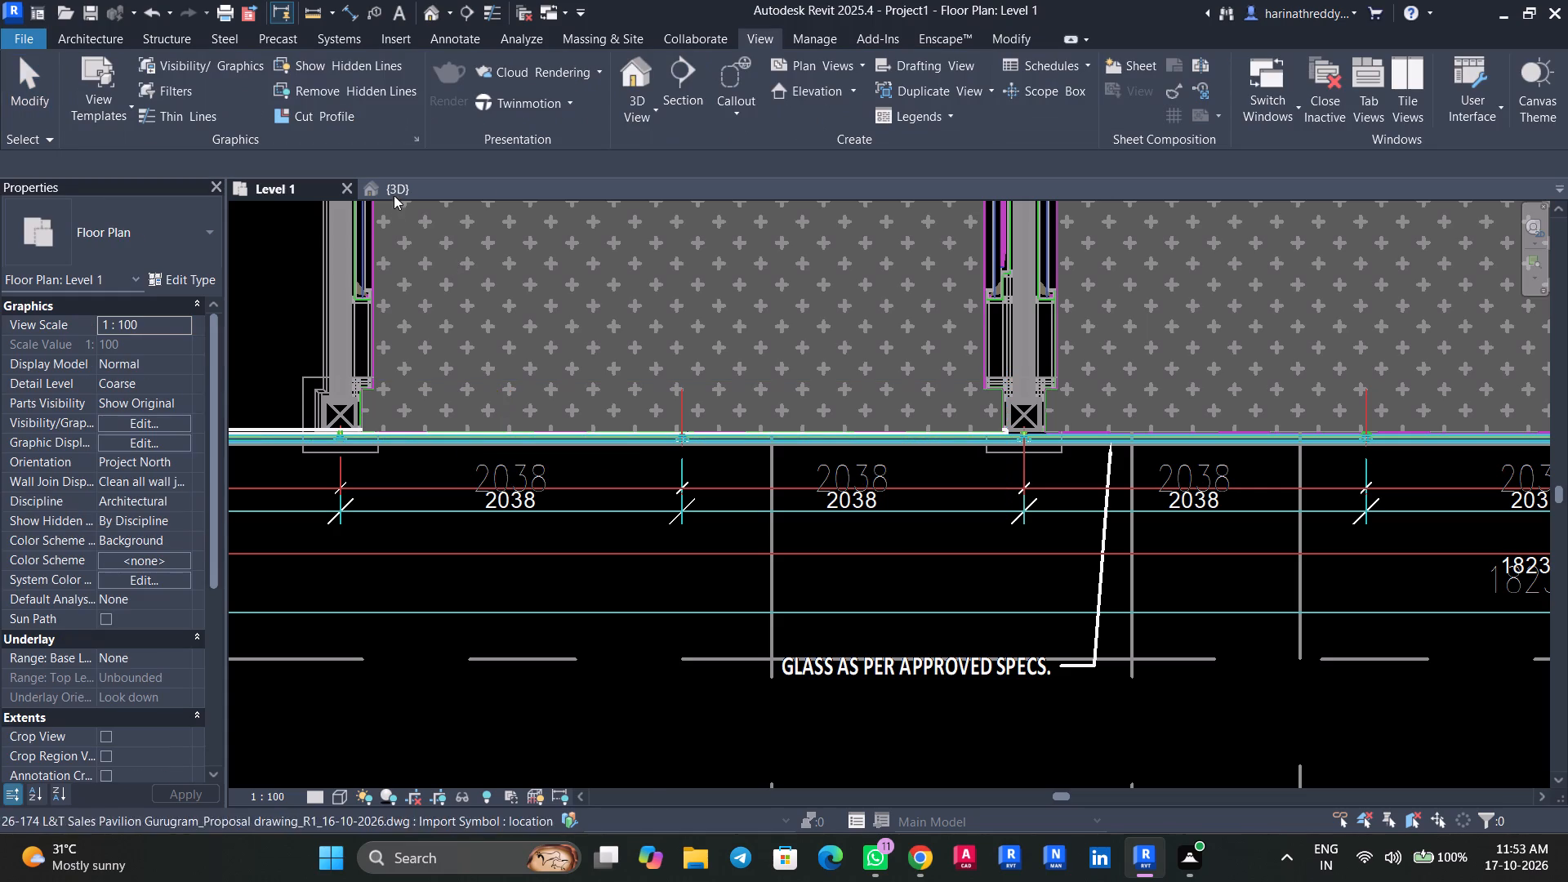
Look for the curtain wall in 3D from the top orientation, and recheck the wall in the Level 1 plan.
click(399, 191)
scroll(838, 448, down, 18)
scroll(838, 448, up, 1)
scroll(666, 492, down, 2)
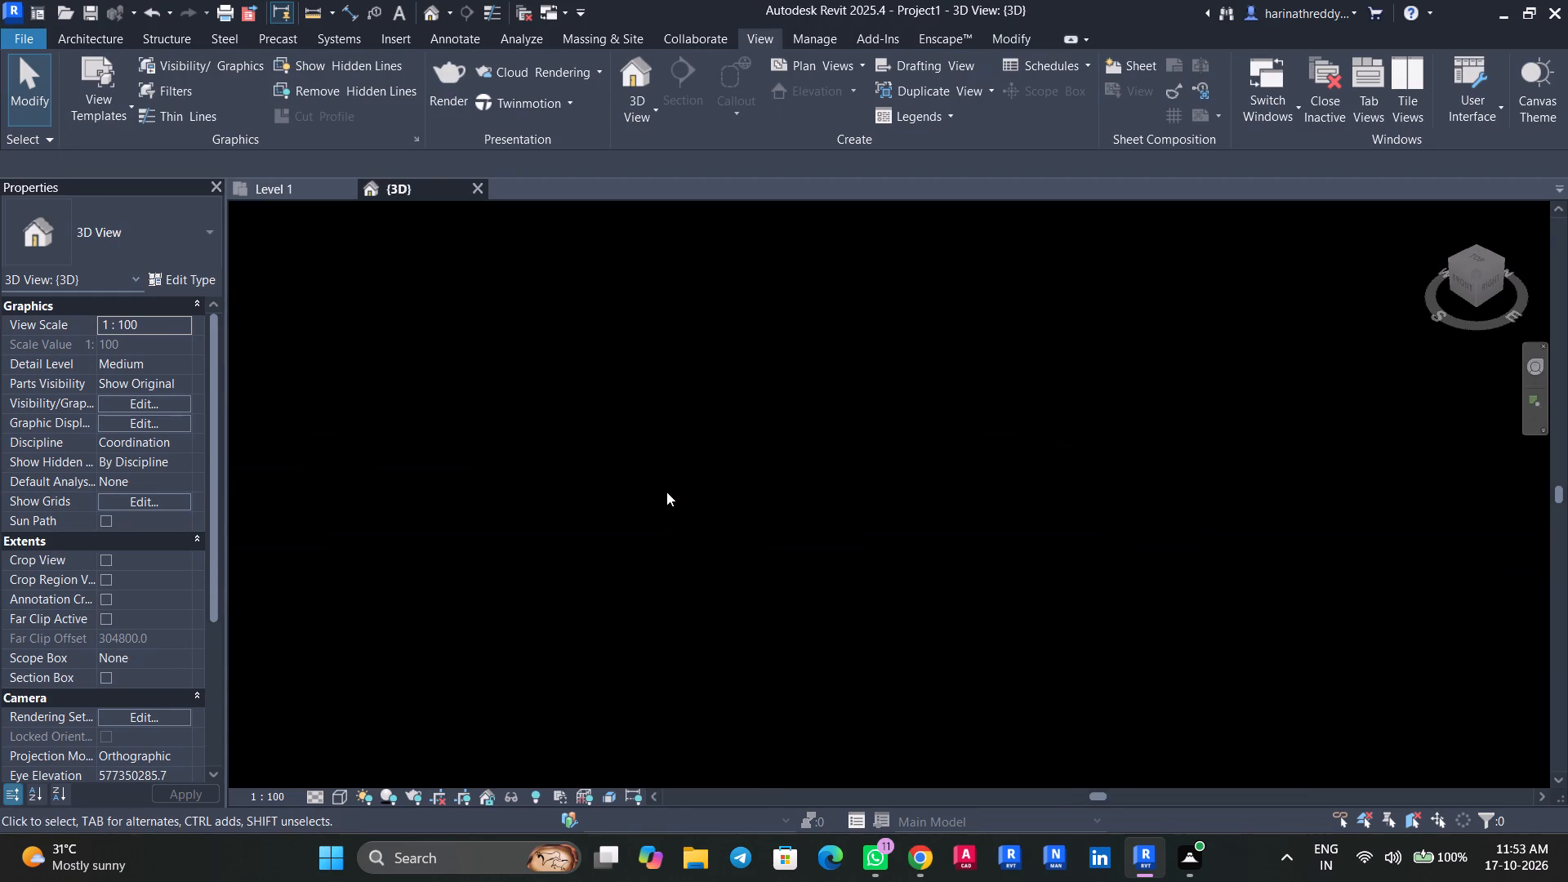
scroll(666, 492, down, 20)
scroll(666, 492, down, 20)
scroll(666, 492, down, 4)
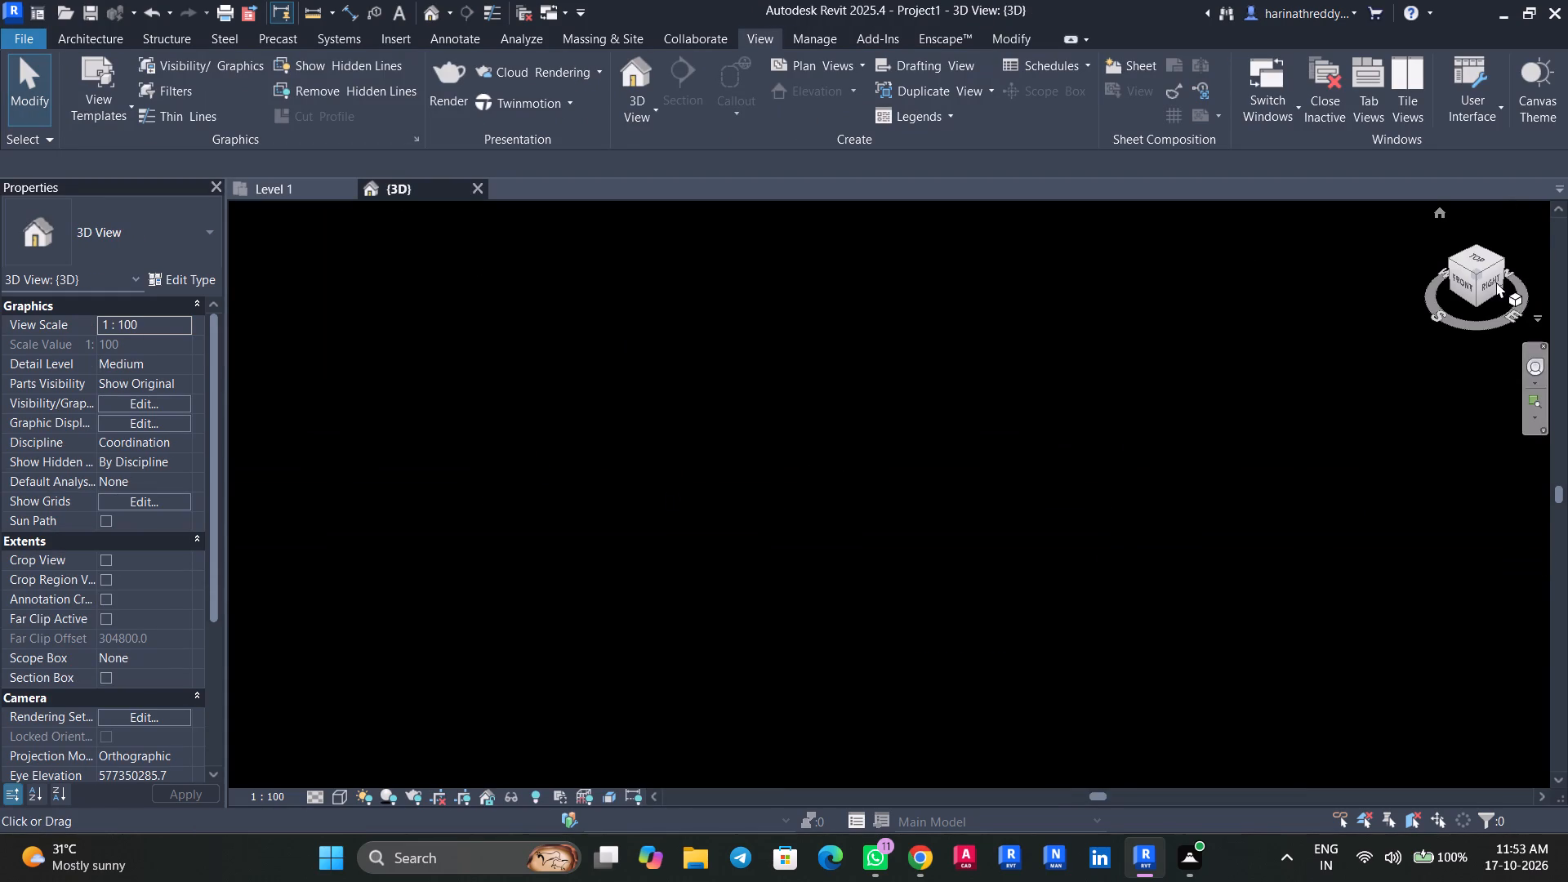
click(1490, 265)
click(1475, 254)
click(1474, 256)
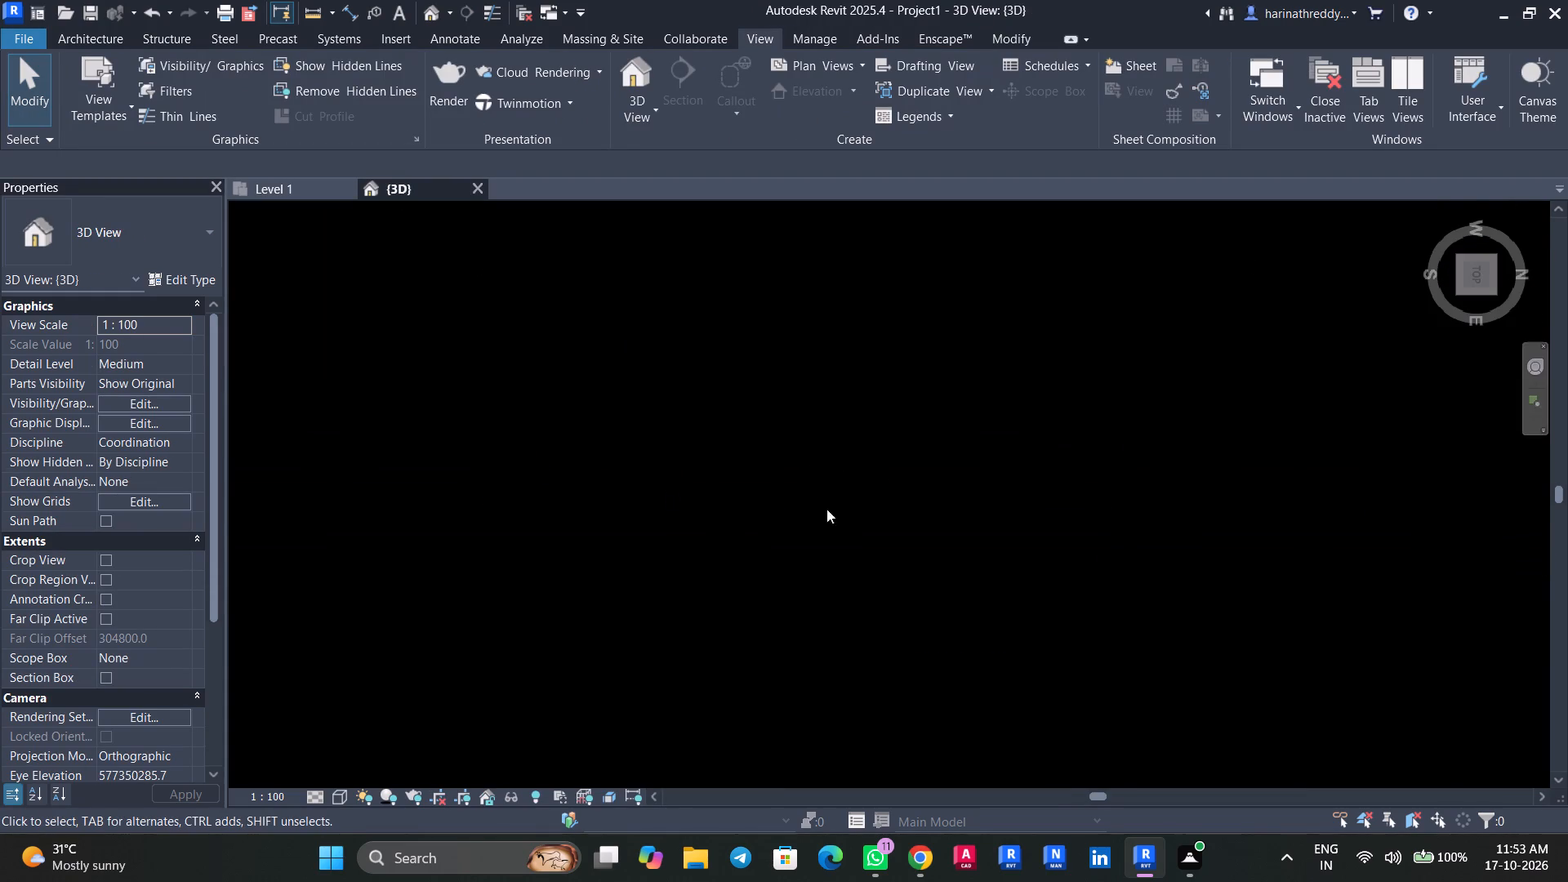
scroll(722, 525, down, 11)
click(284, 207)
click(281, 196)
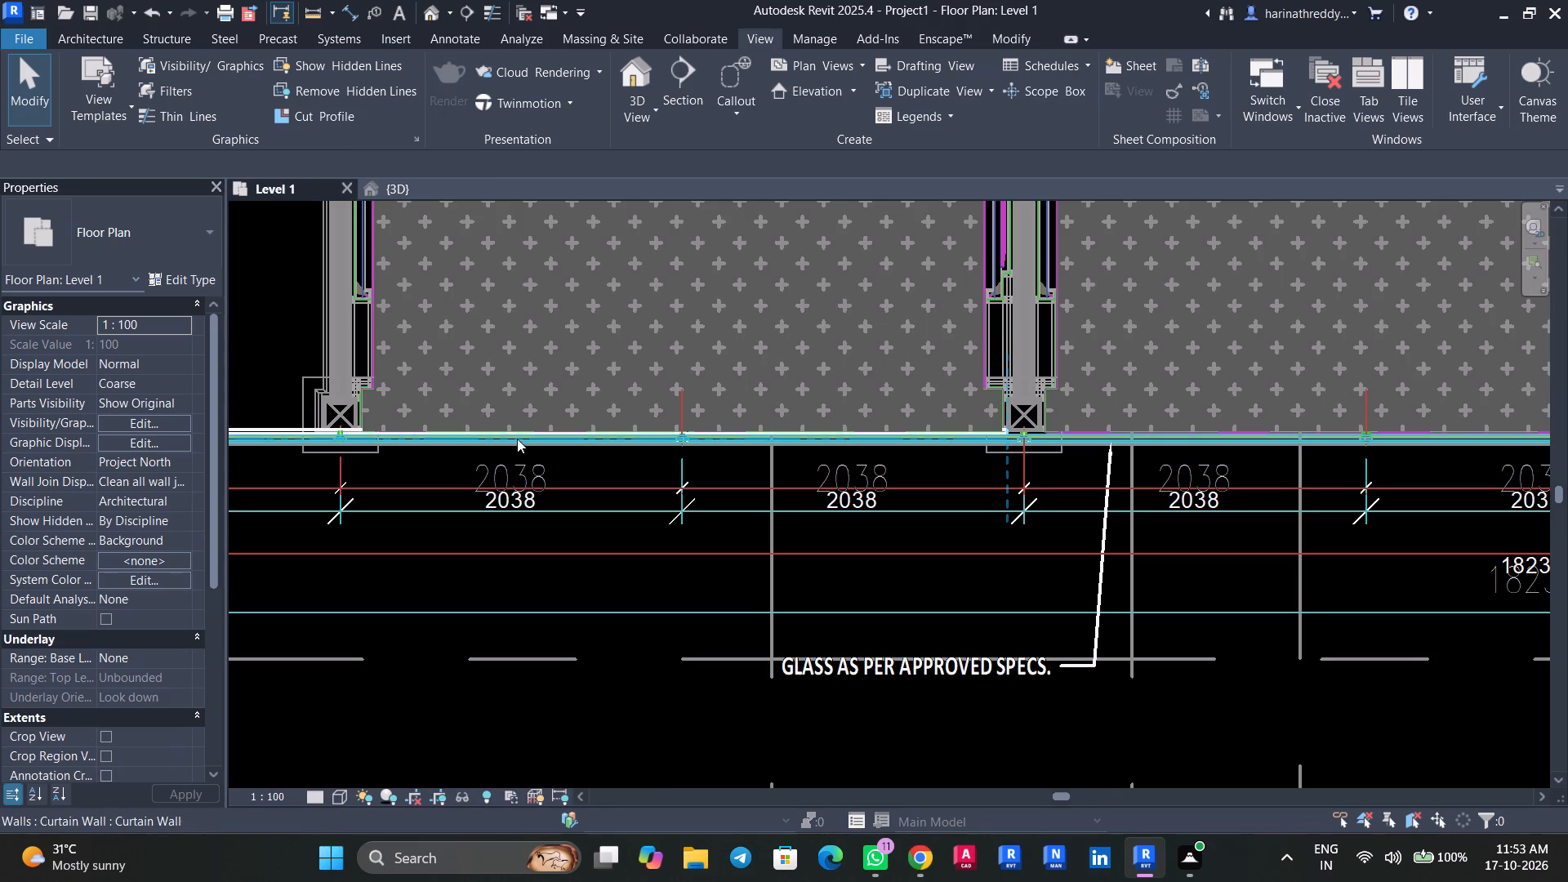
click(517, 433)
scroll(517, 433, up, 4)
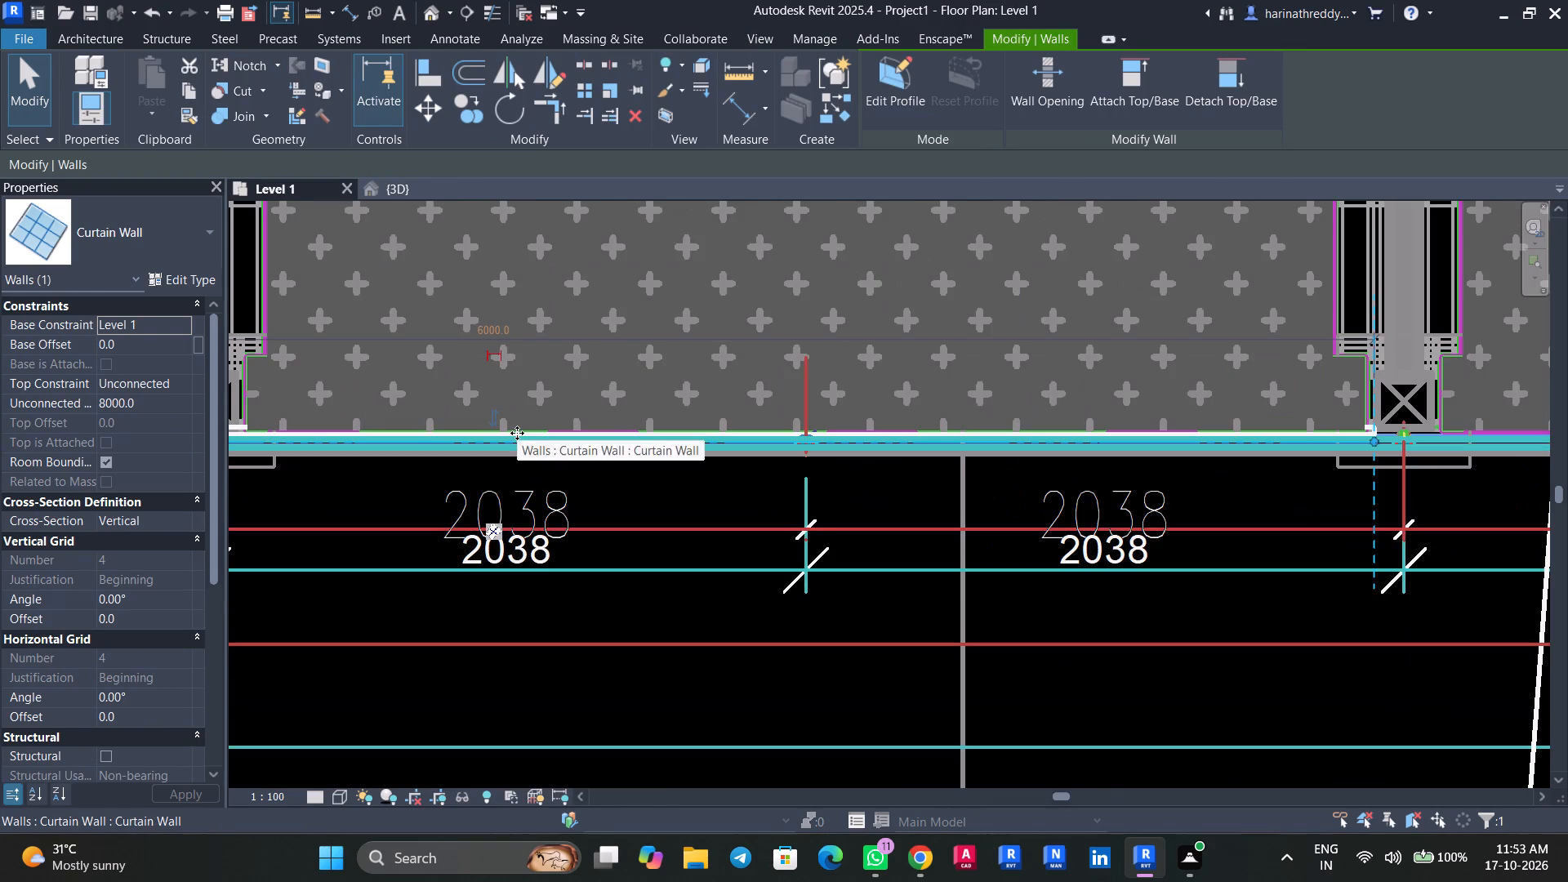
key(Escape)
key(Escape)
right_click(514, 441)
key(Escape)
key(Escape)
key(Escape)
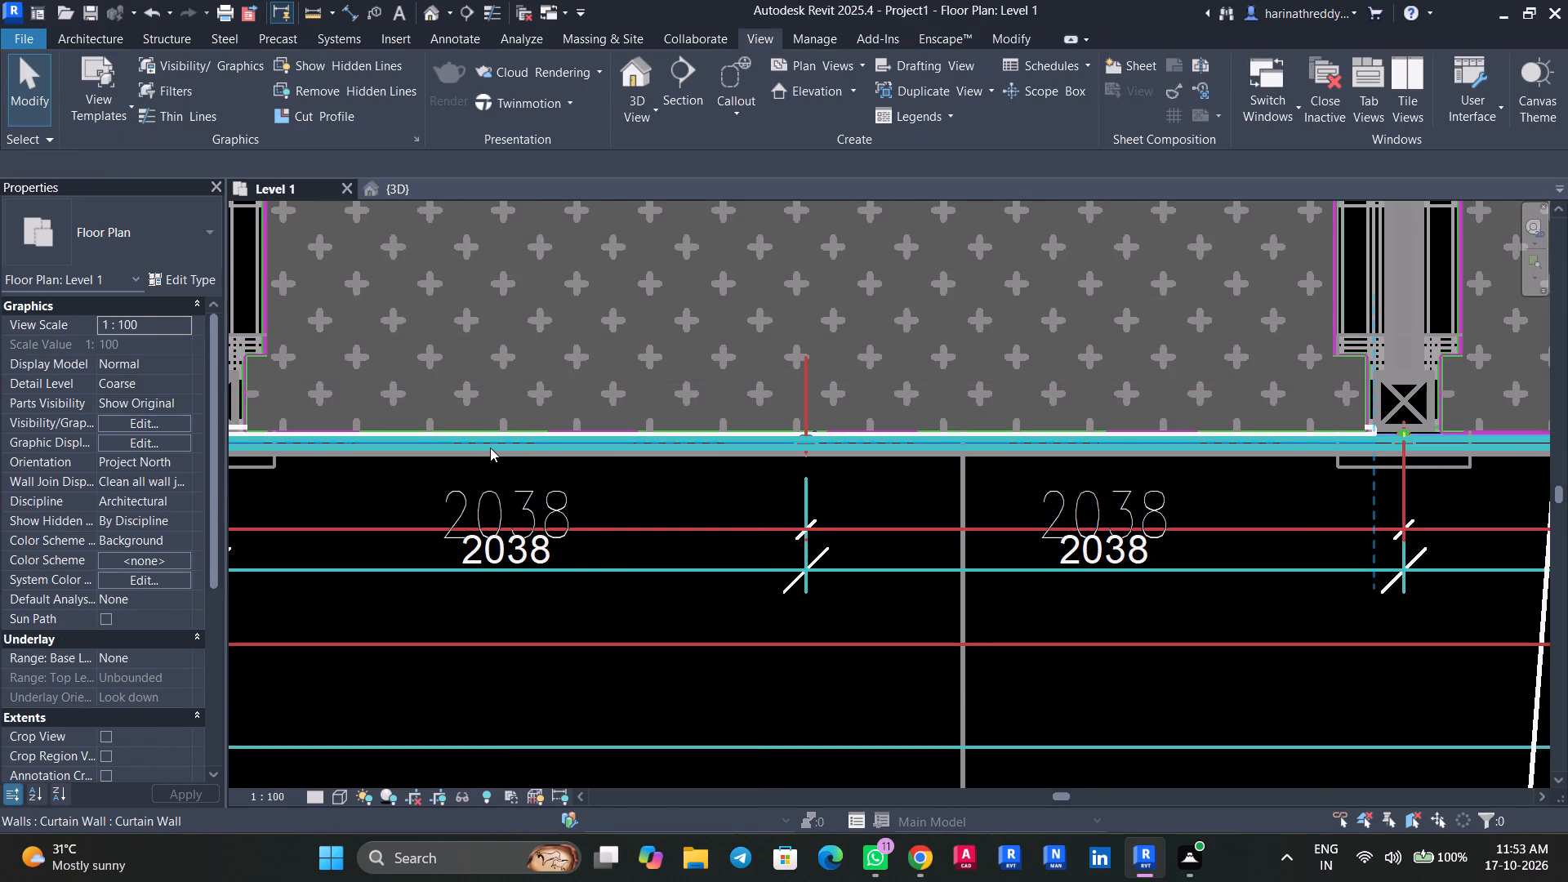
Search the 3D view for the curtain wall again from other angles and zoom levels.
click(404, 195)
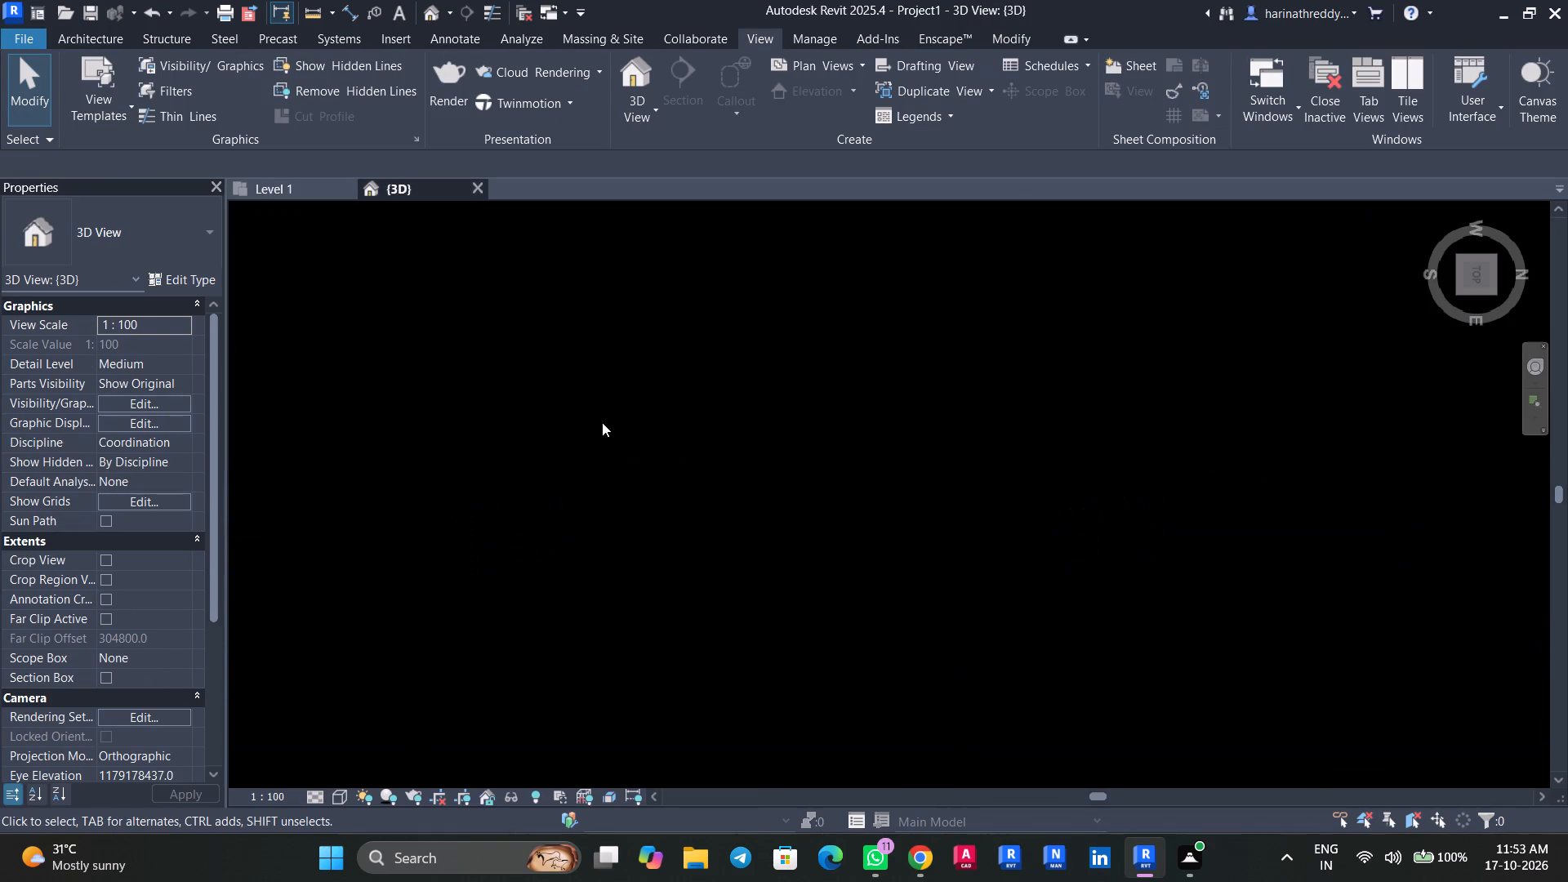
scroll(648, 449, down, 10)
scroll(649, 452, up, 1)
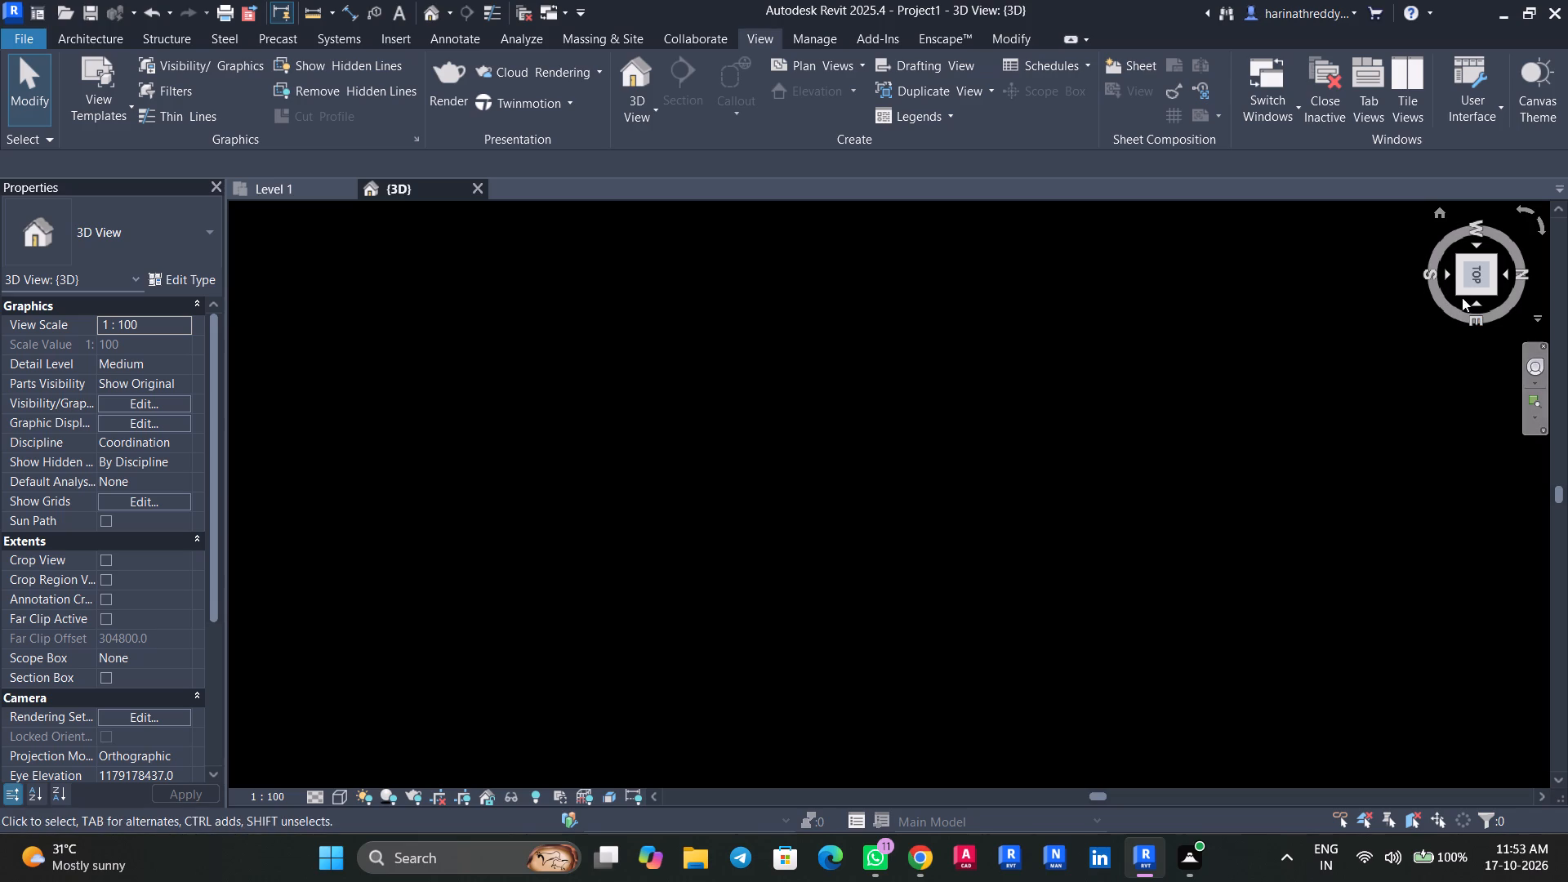
click(1458, 289)
click(1458, 288)
click(1456, 295)
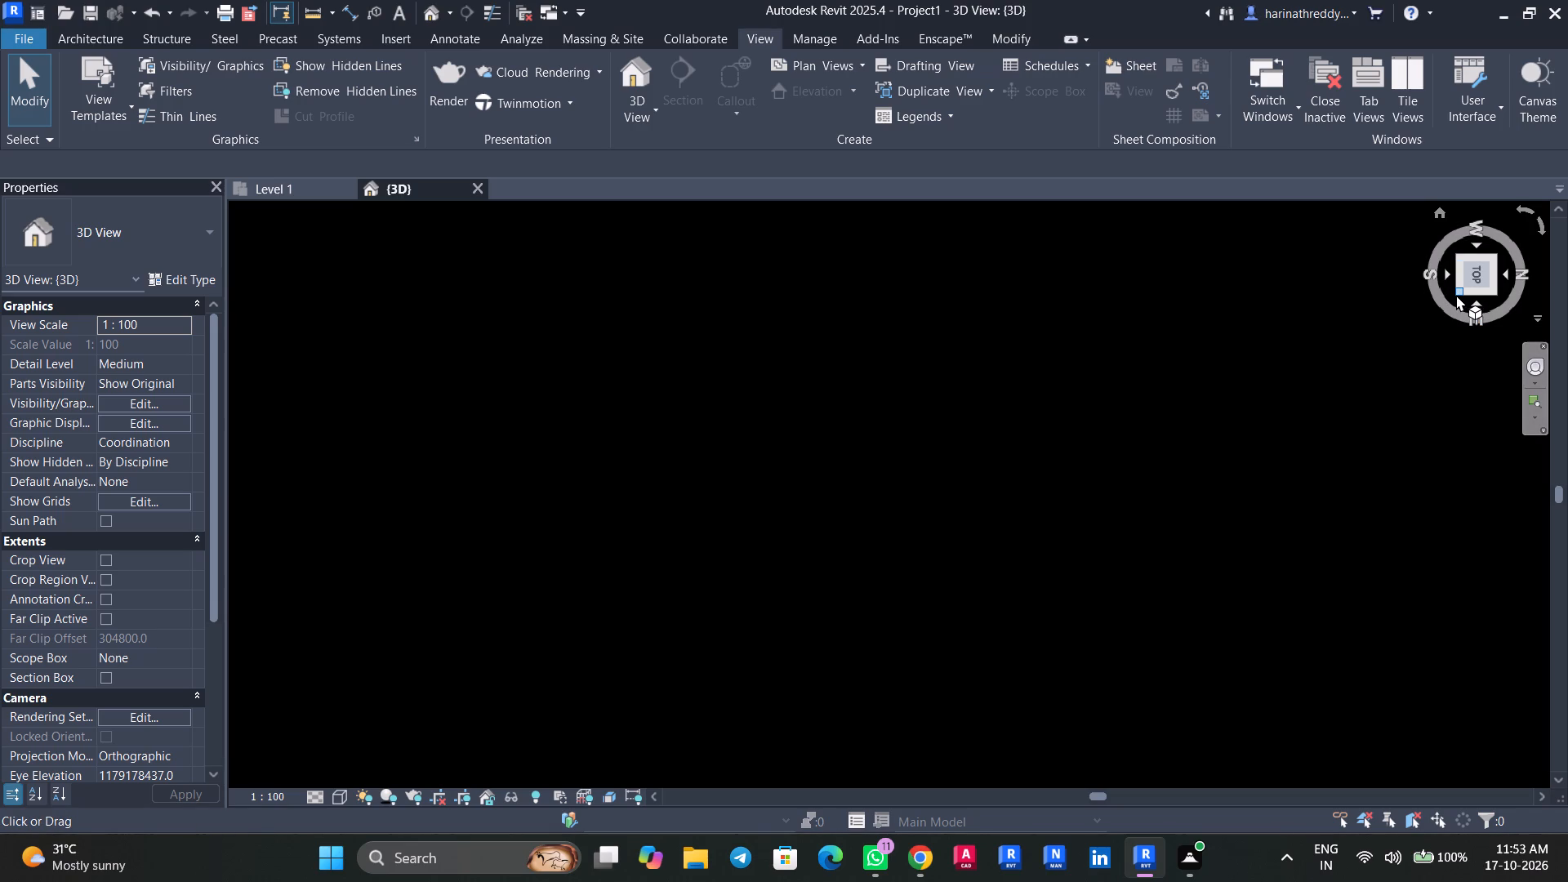
click(1456, 295)
scroll(1190, 523, down, 4)
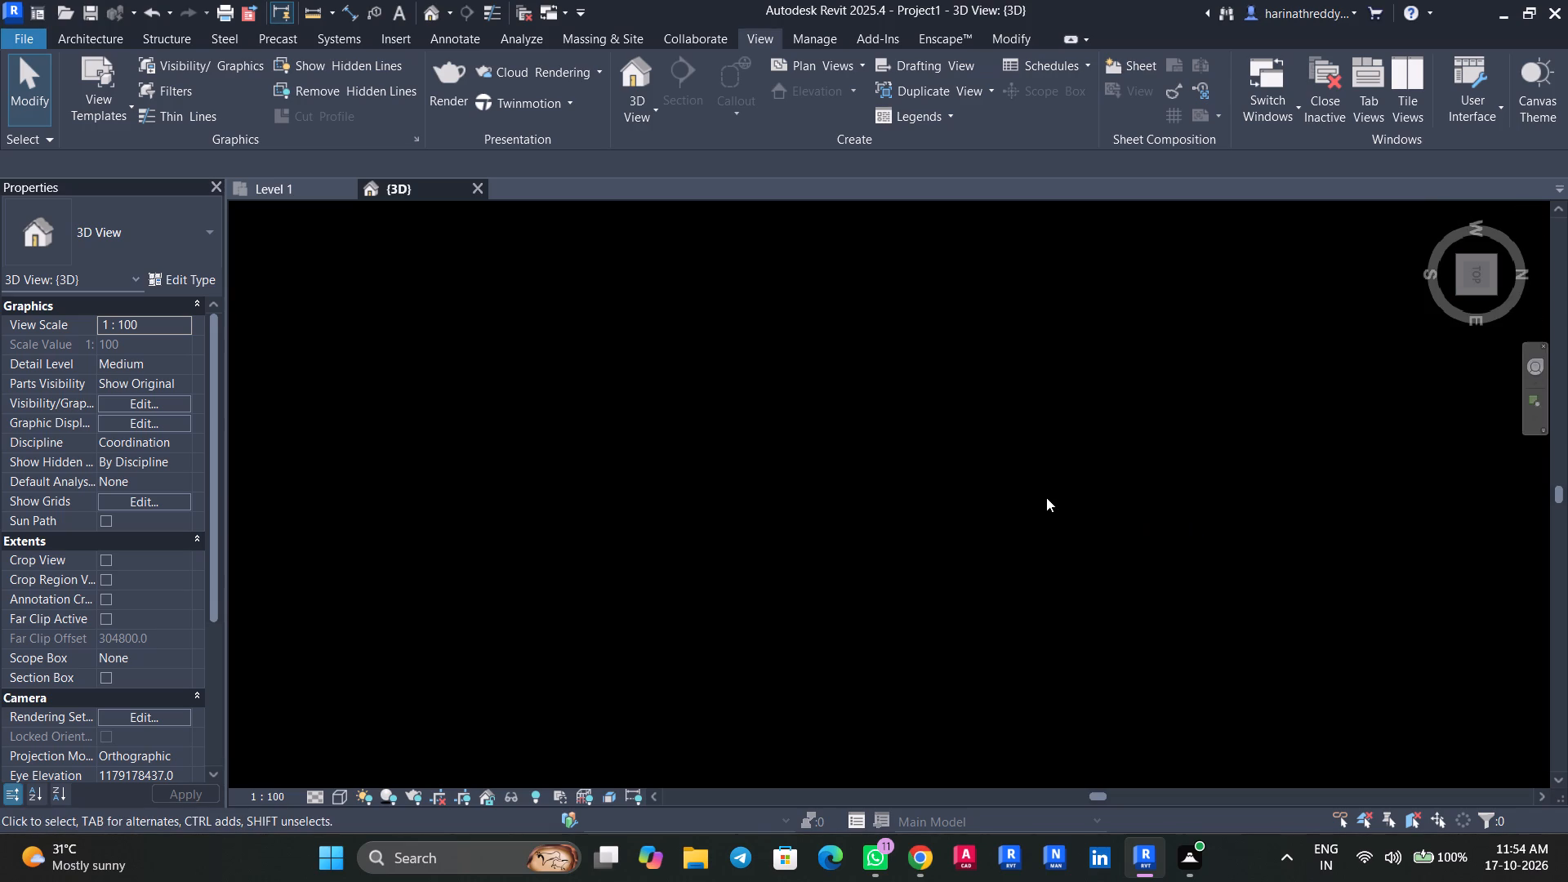
shift+middle_drag(1022, 530, 1138, 289)
scroll(1115, 347, down, 7)
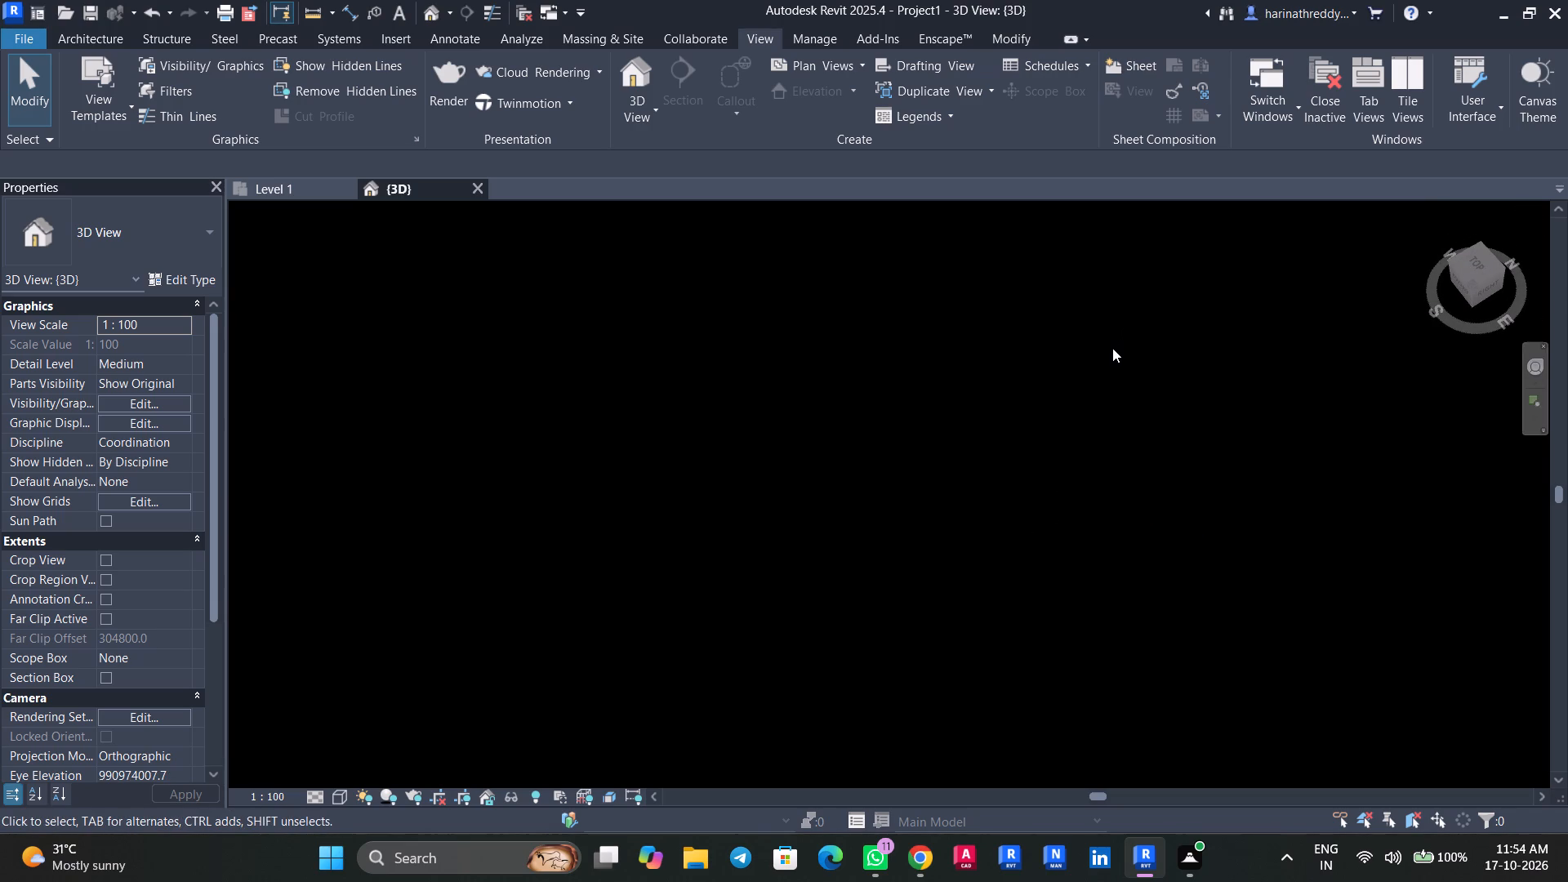
scroll(1112, 348, down, 9)
middle_drag(530, 681, 531, 681)
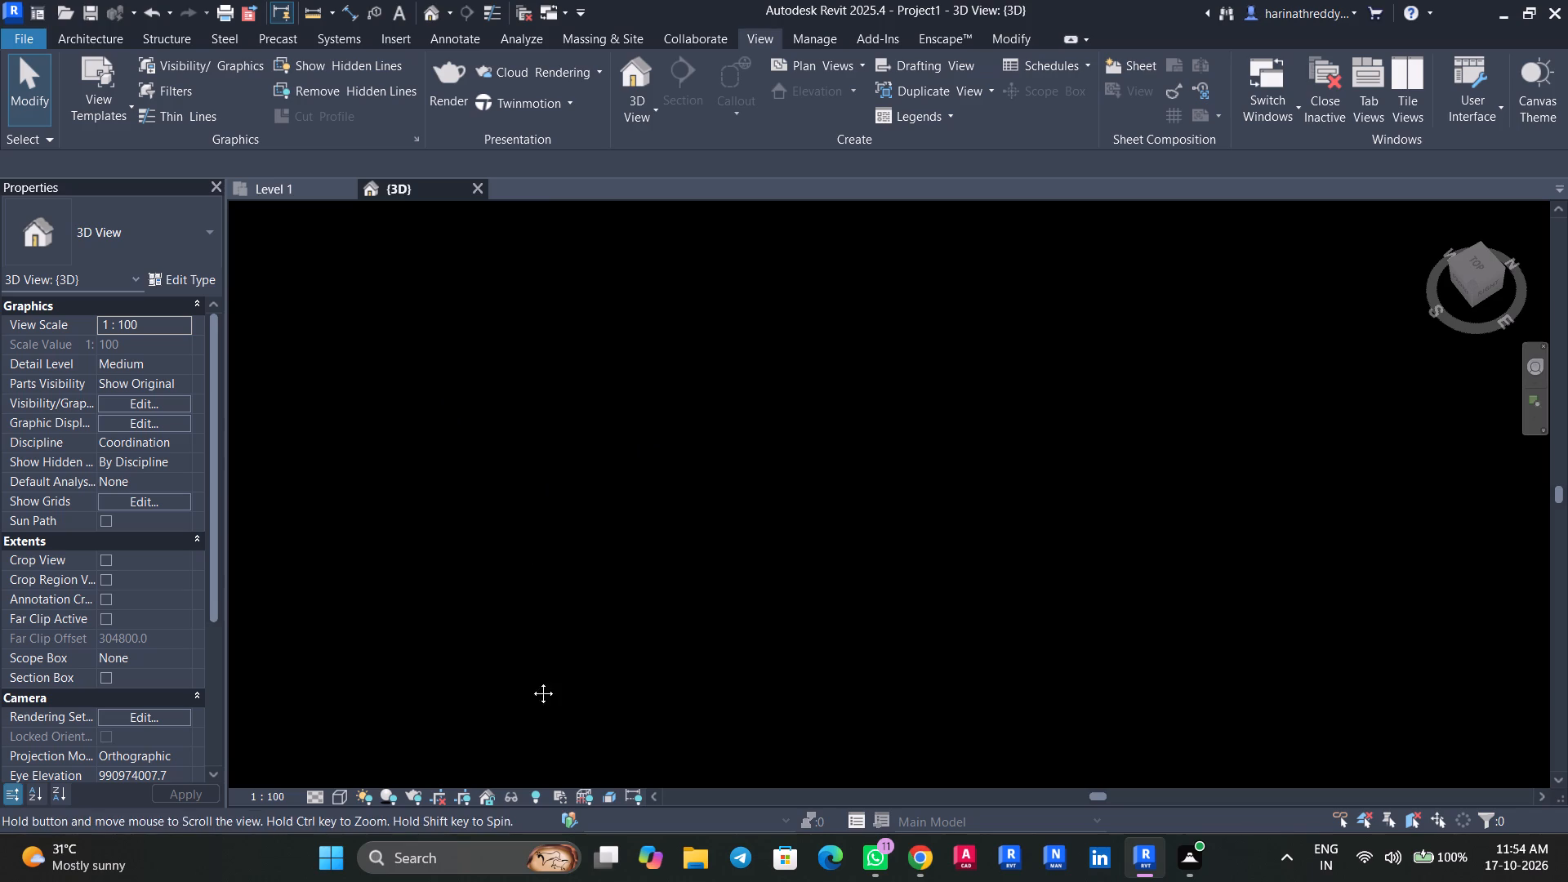
middle_drag(531, 681, 769, 447)
middle_drag(808, 577, 898, 434)
middle_drag(1057, 556, 898, 513)
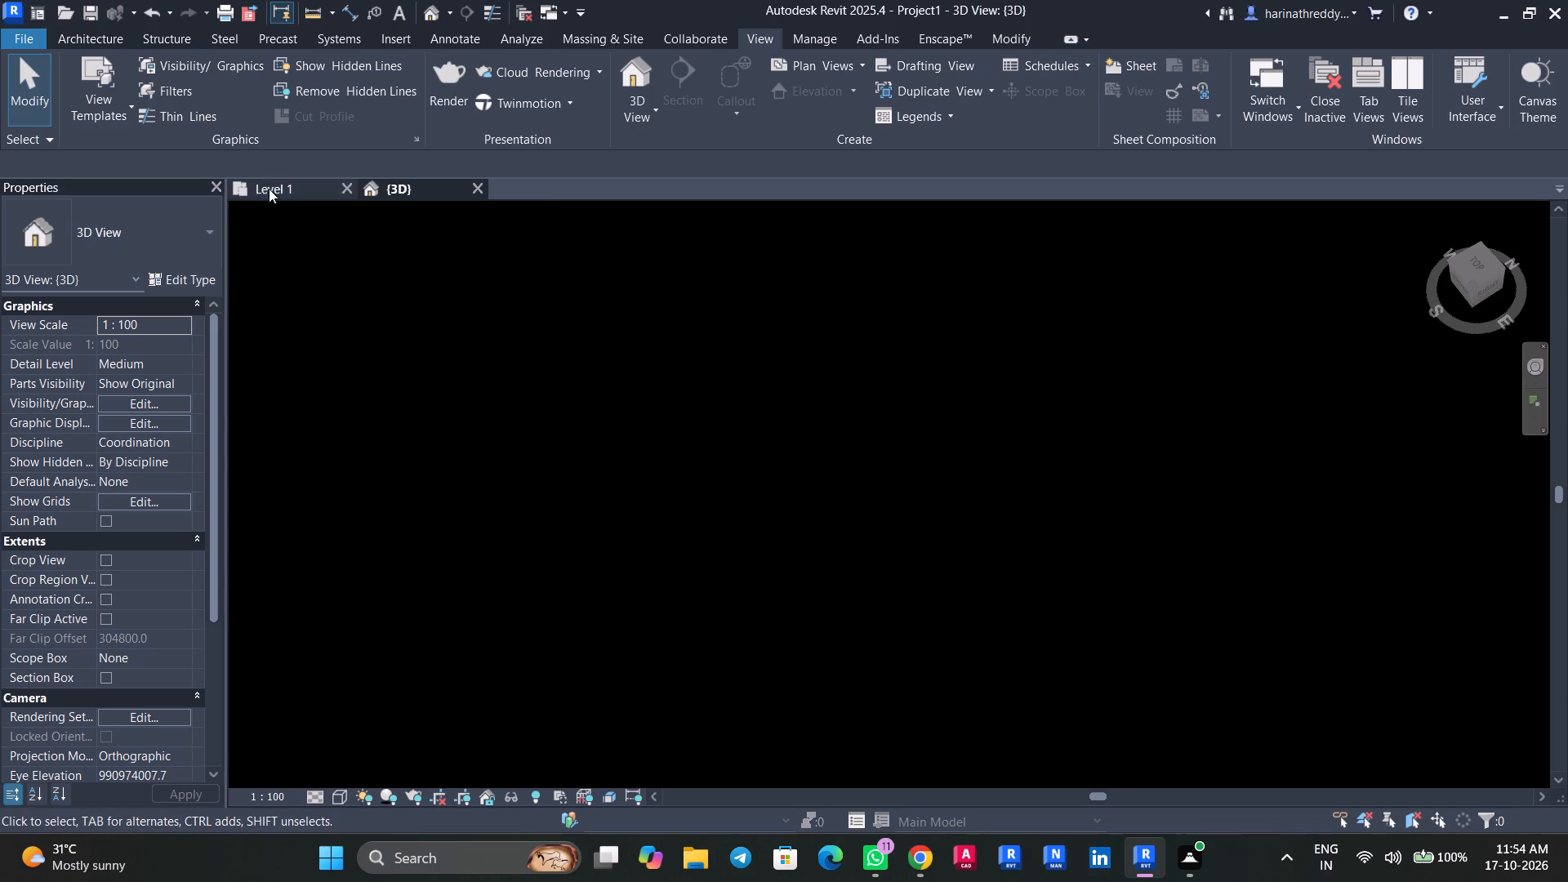
Delete the curtain wall on the lower glazing line in the Level 1 floor plan.
click(266, 184)
scroll(713, 492, down, 8)
click(728, 474)
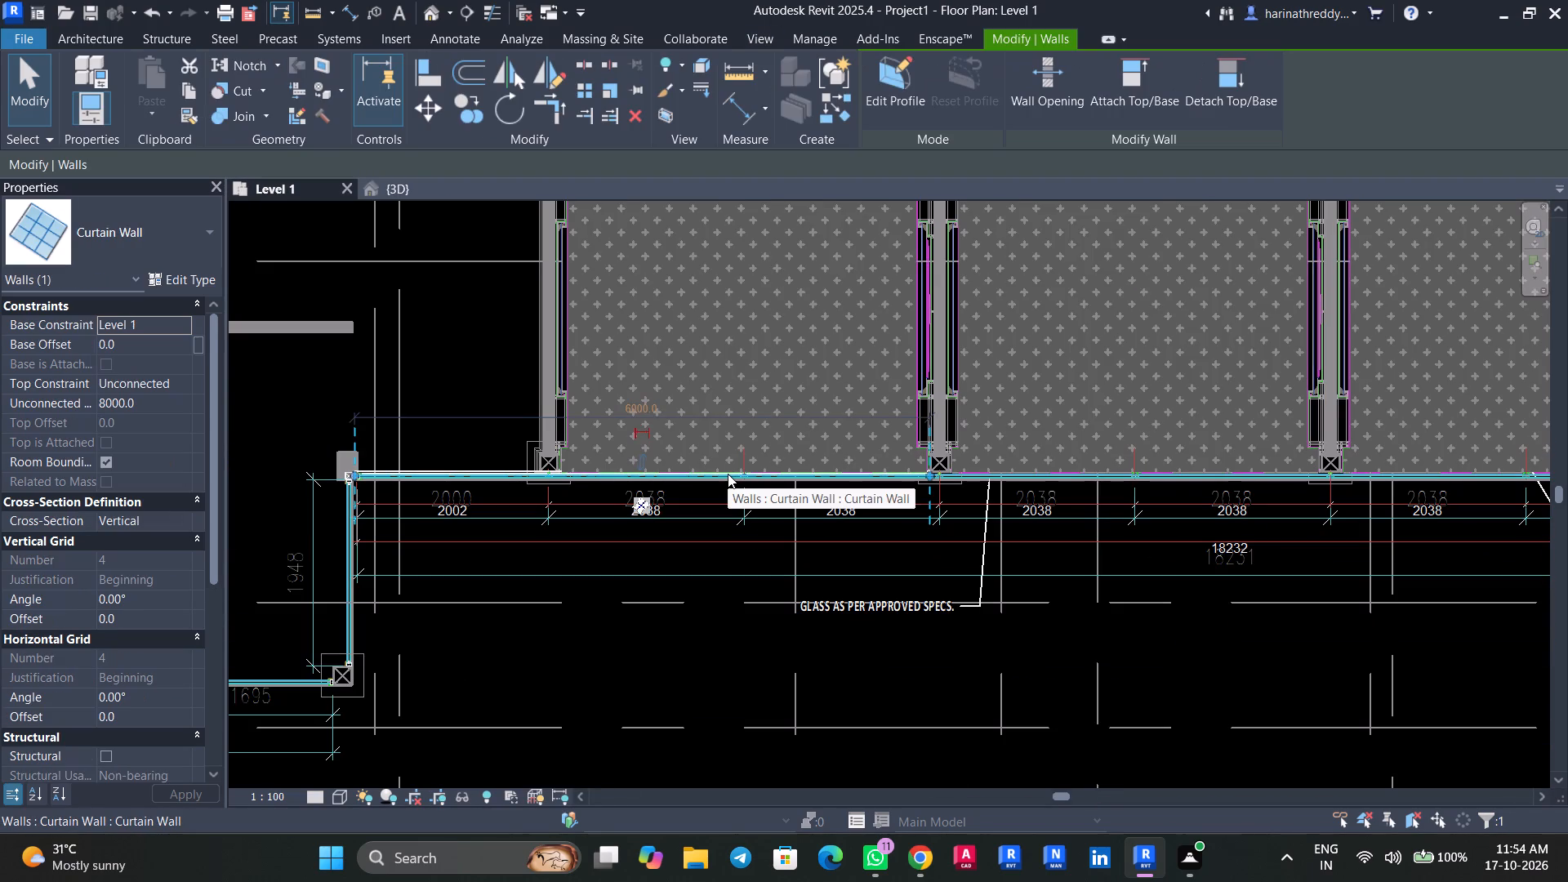
key(Delete)
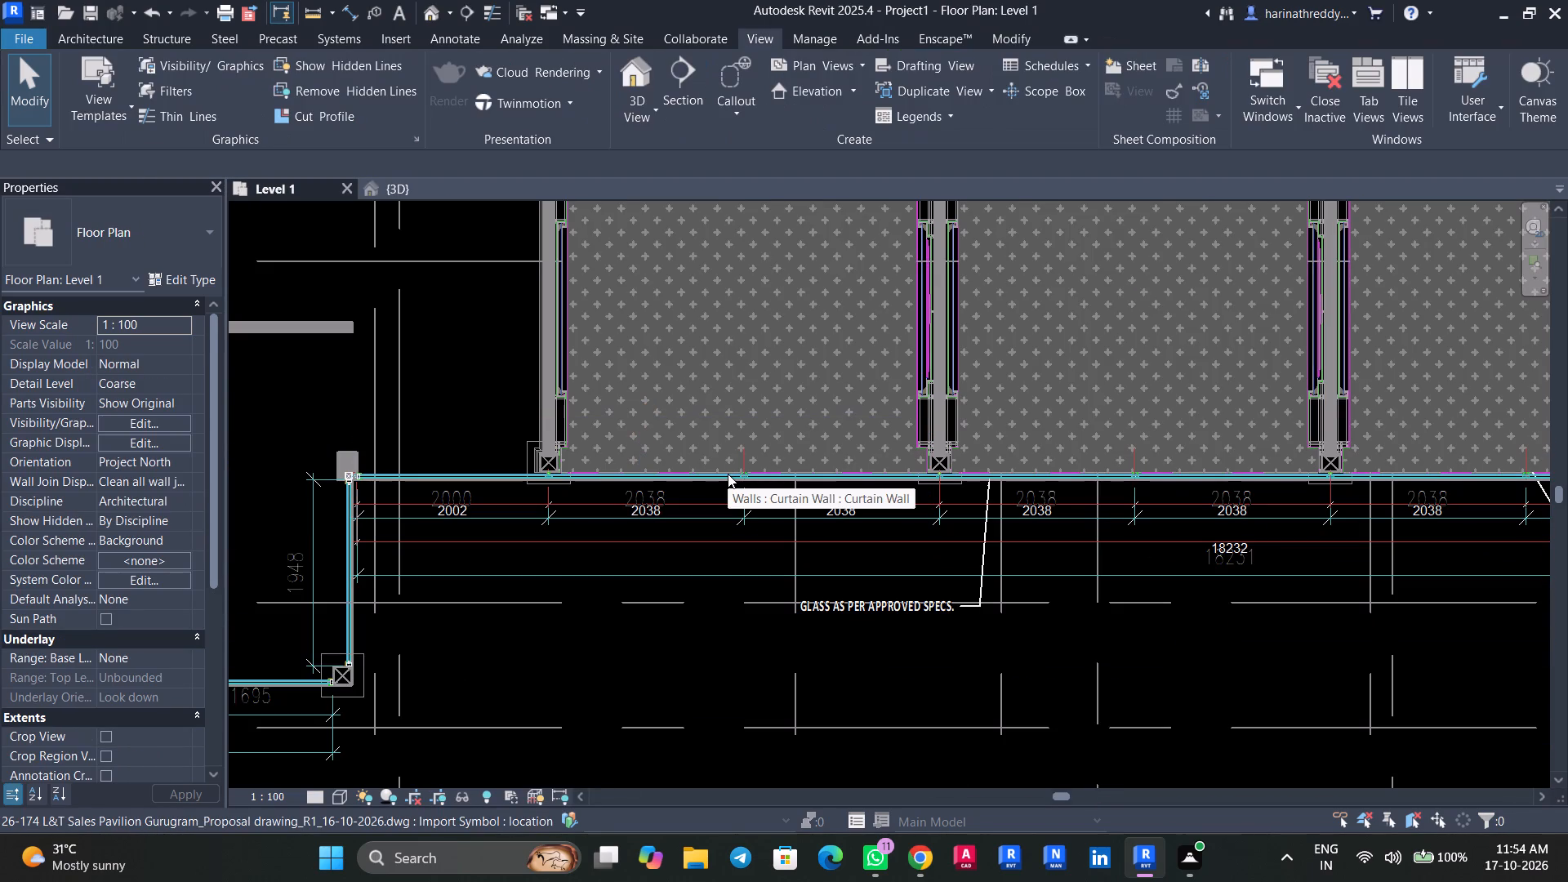
Draw a Curtain Wall about 14200 mm long on the lower glazing line, from the outer corner to the column near the VS1 mullion note.
text(WA)
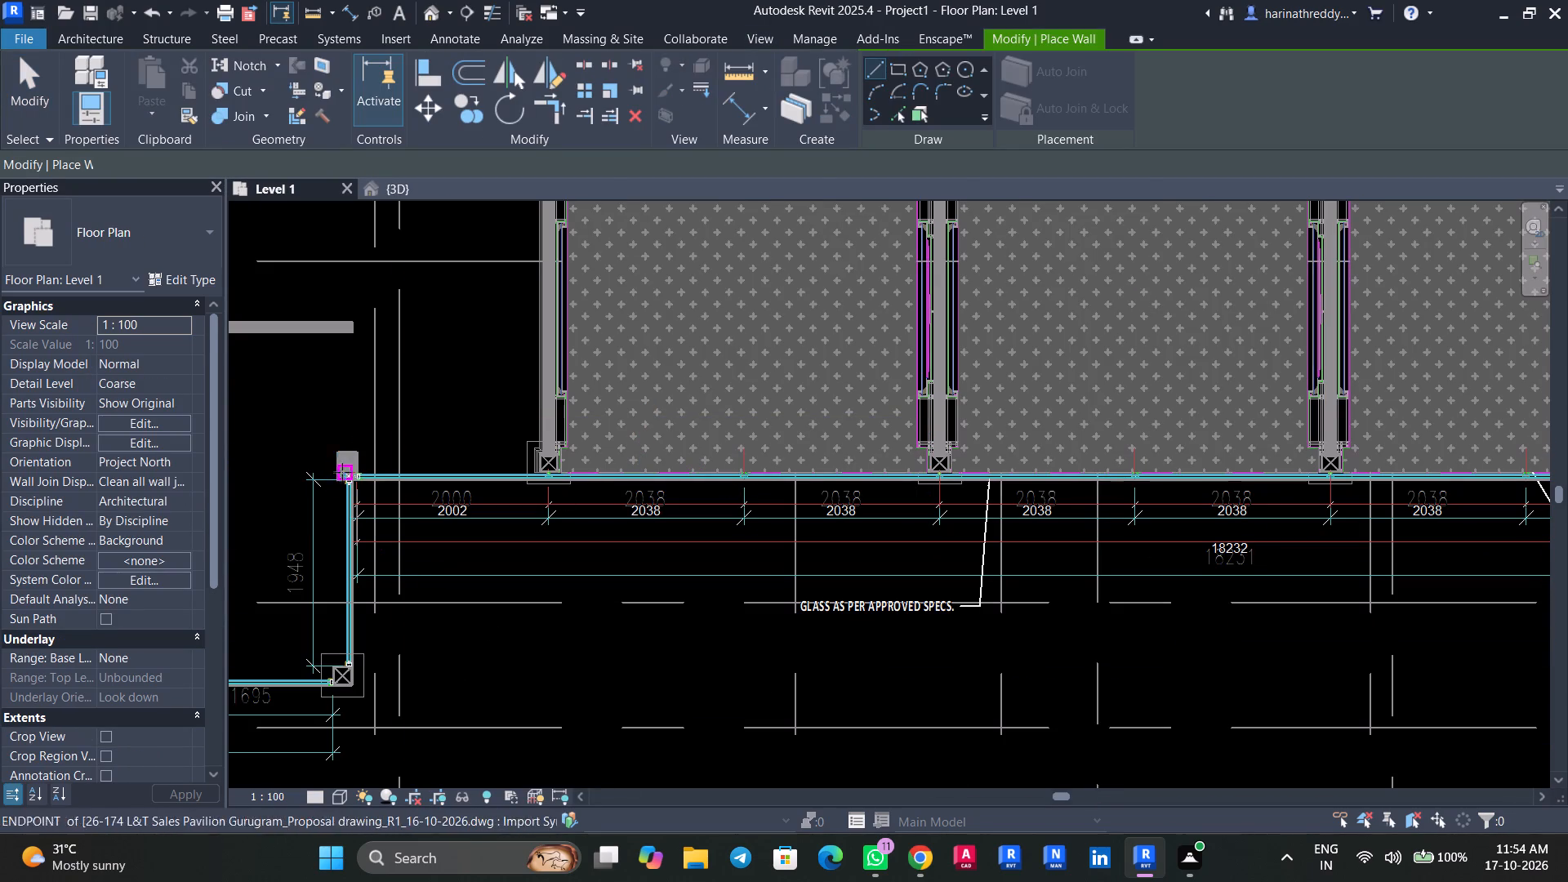
click(351, 474)
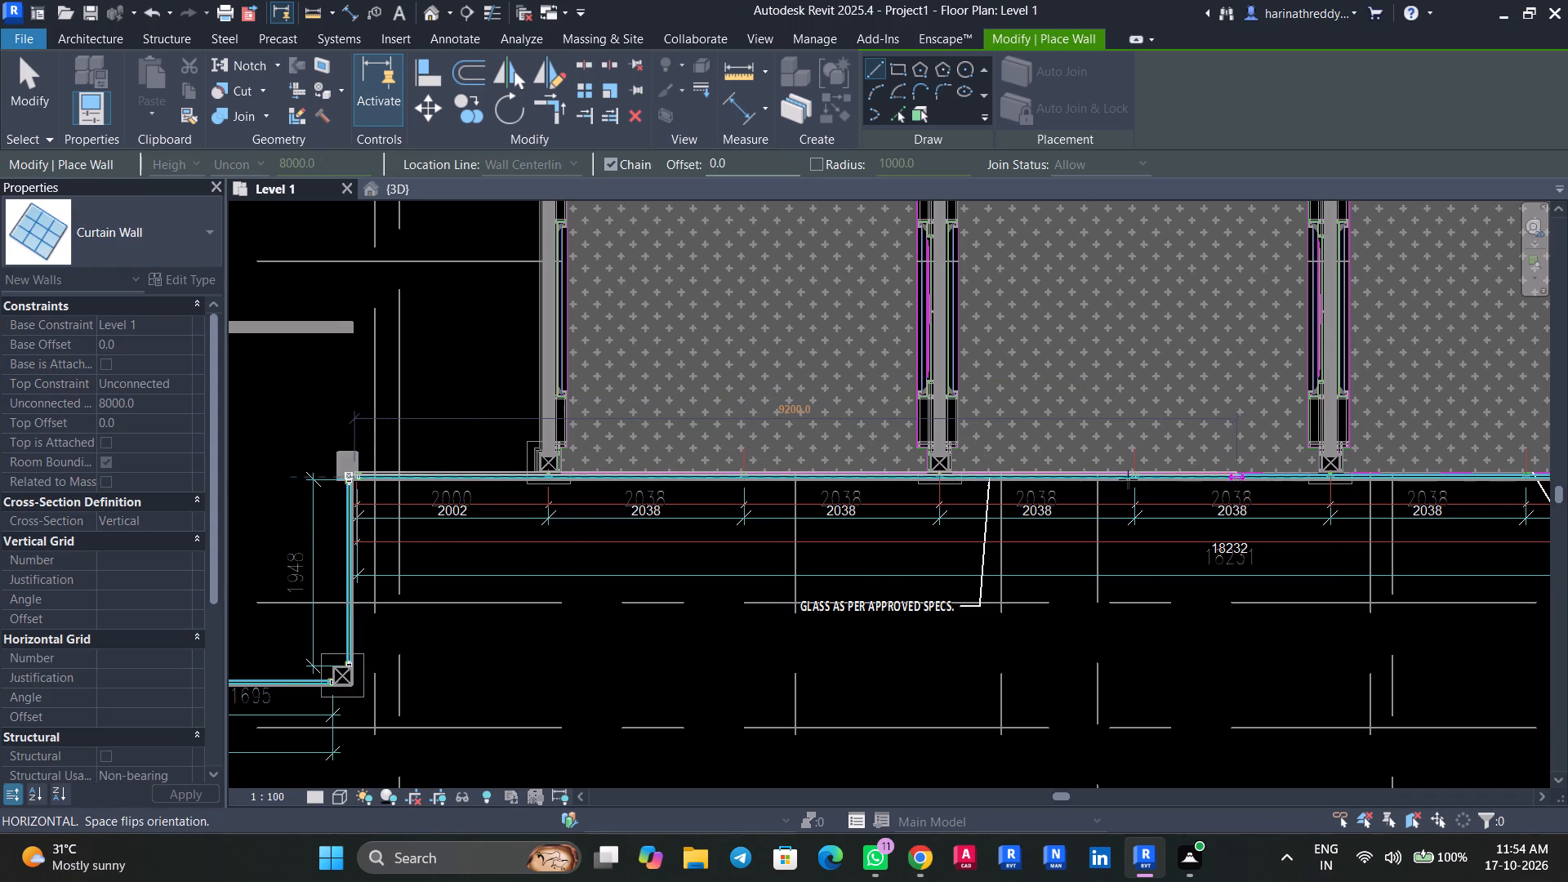
middle_drag(1138, 479, 619, 497)
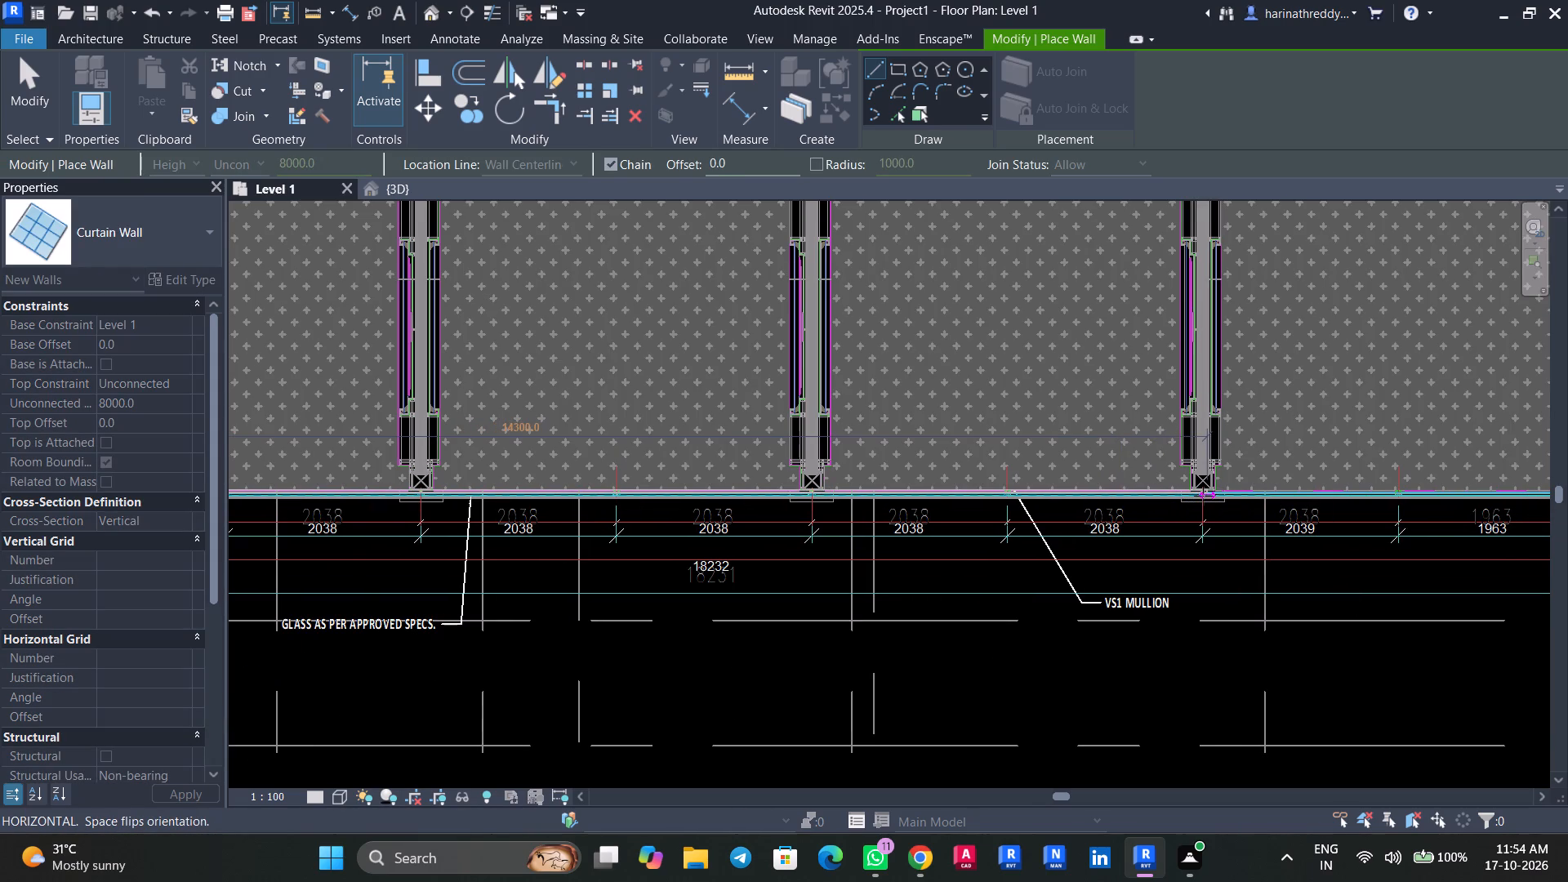
click(1200, 494)
key(Escape)
key(Escape)
key(Escape)
key(Escape)
Look for the new curtain wall in the 3D view from the top and tilted orientations, comparing with the Level 1 plan.
click(801, 492)
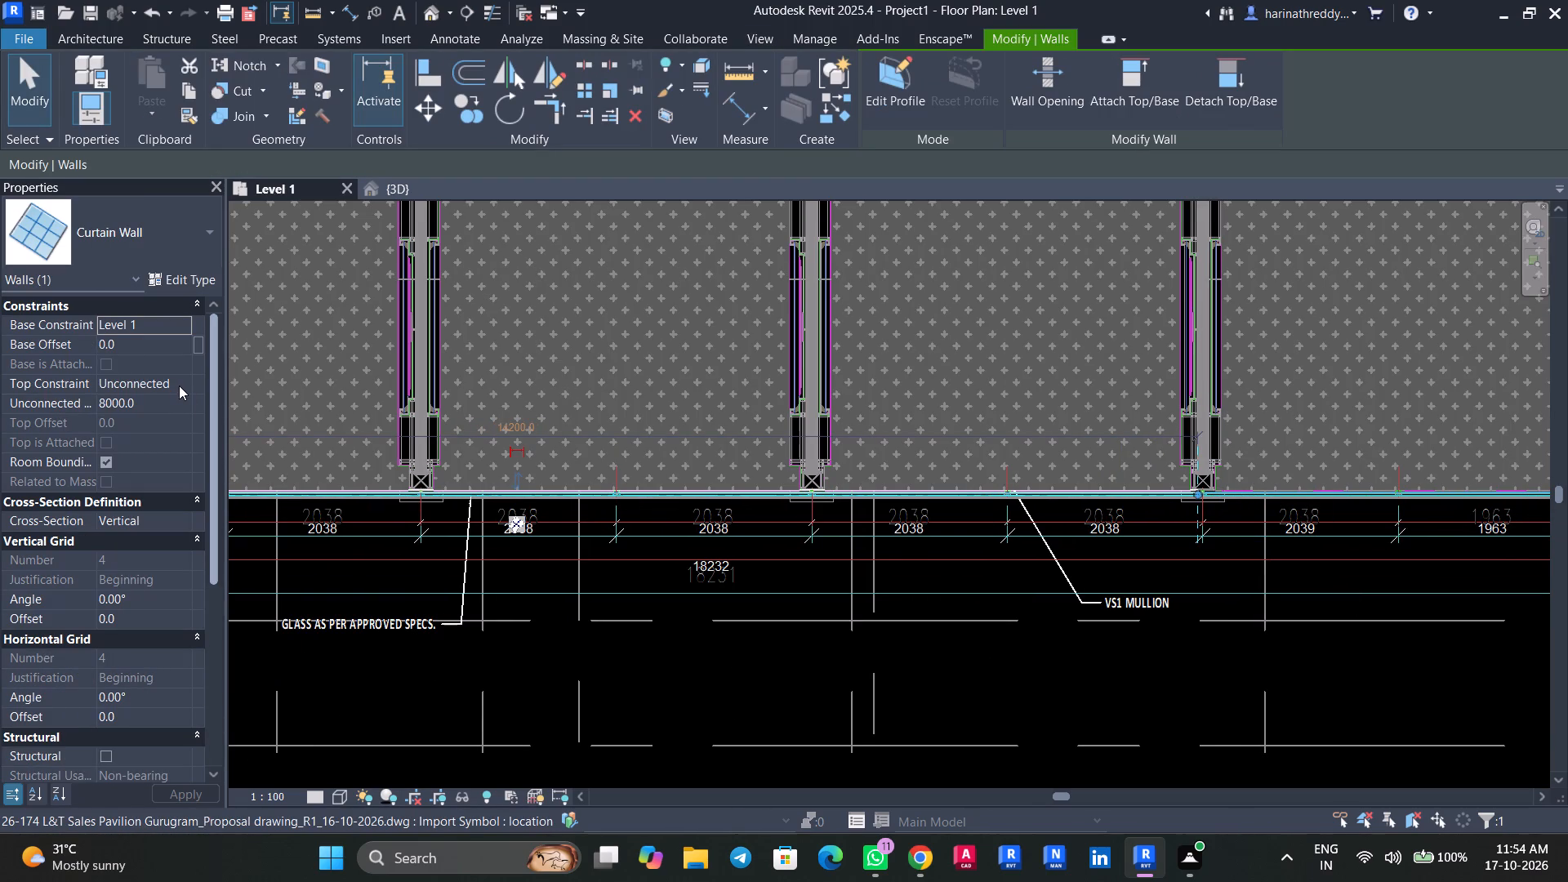
click(412, 191)
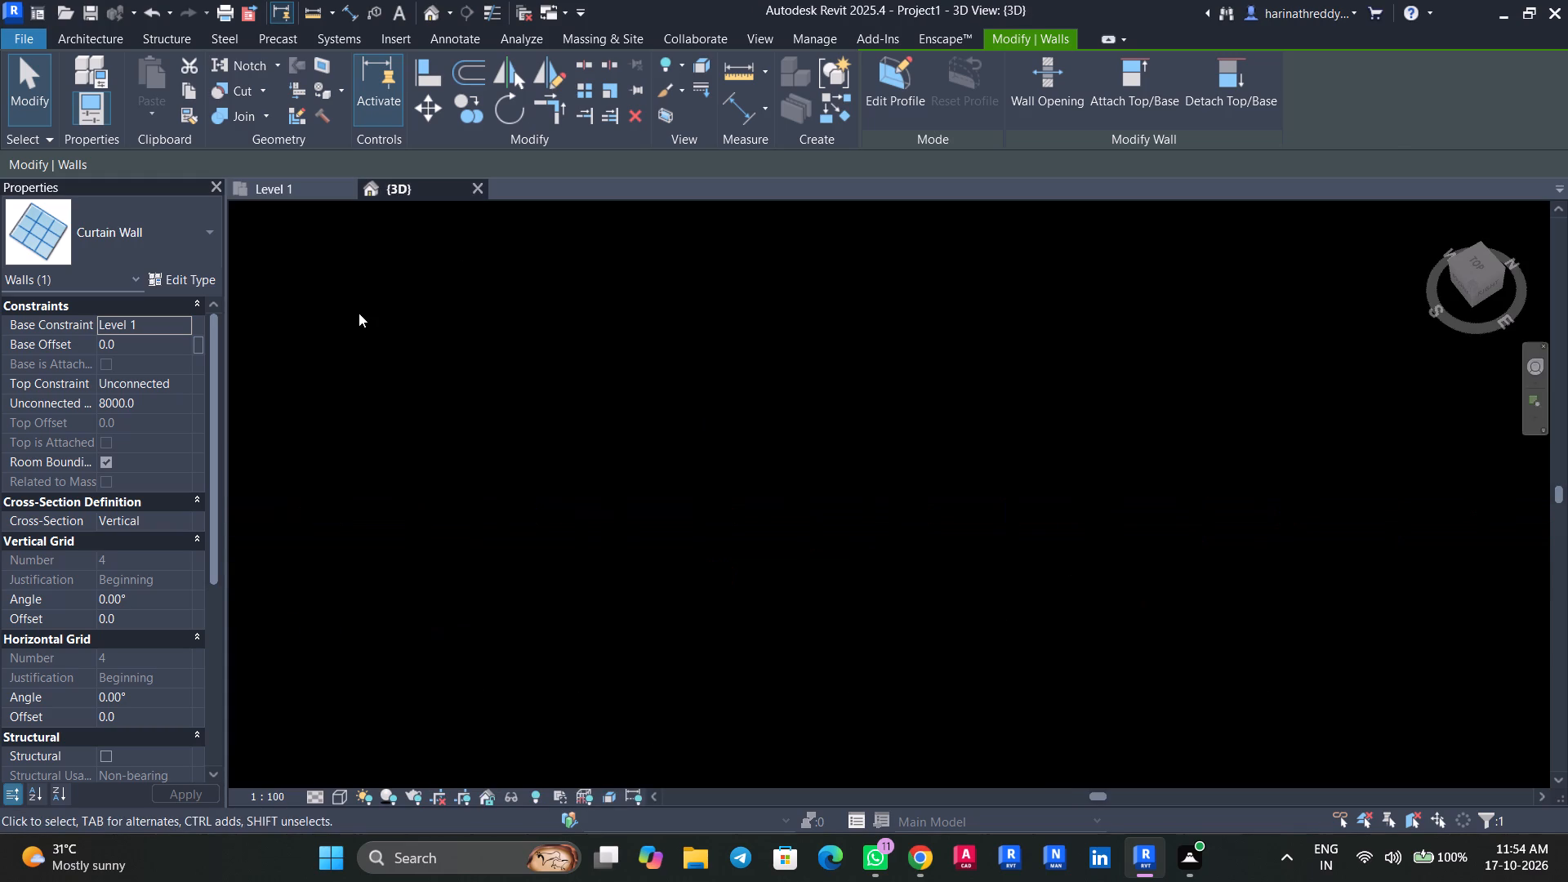
click(272, 185)
scroll(649, 591, down, 6)
click(639, 659)
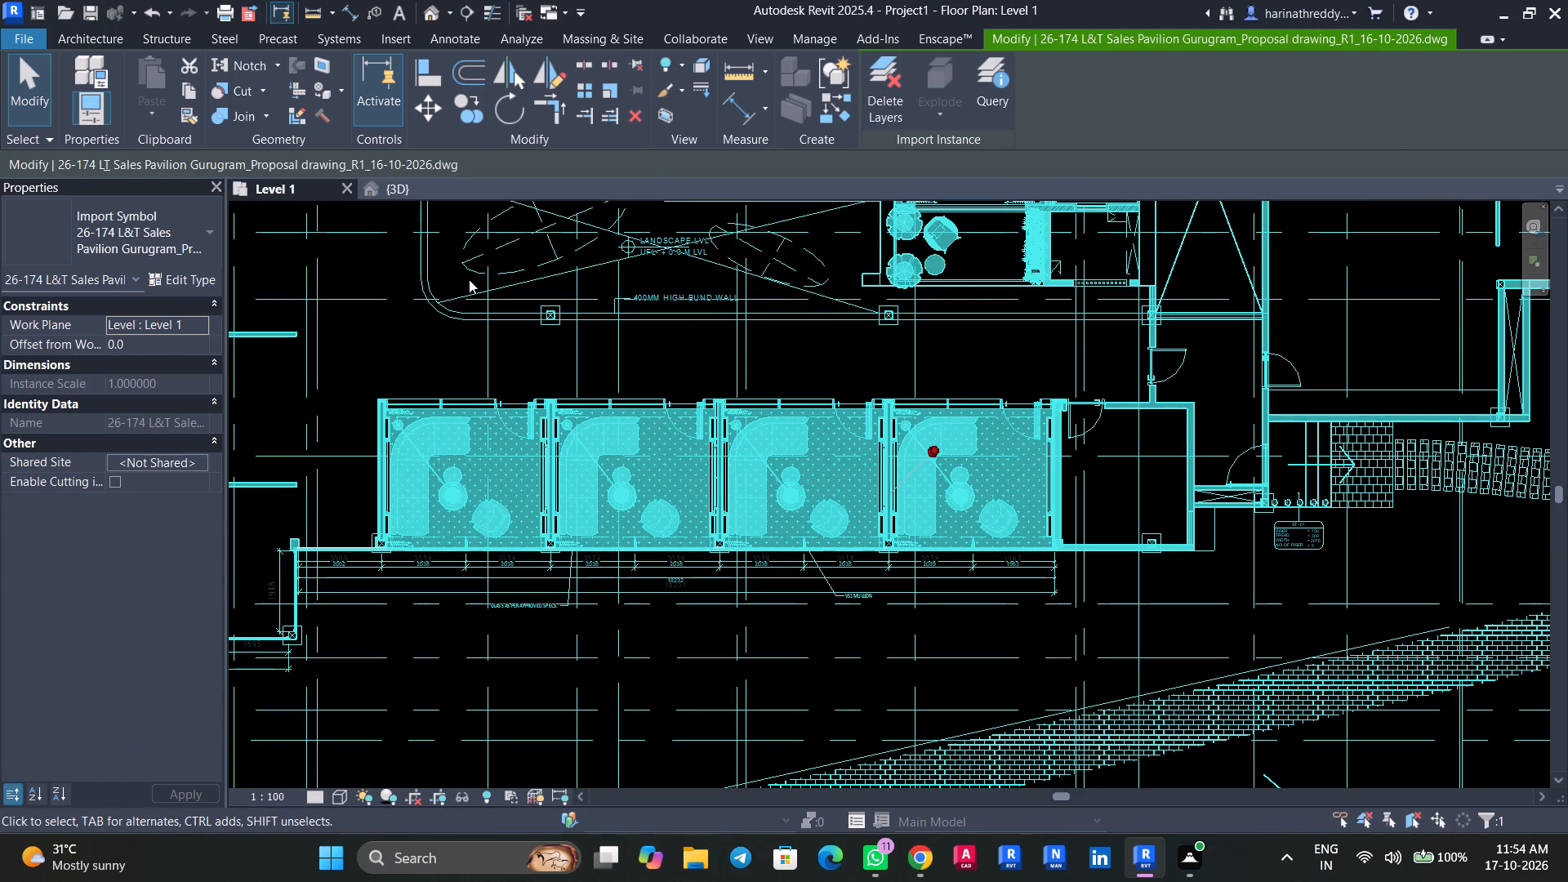
click(399, 186)
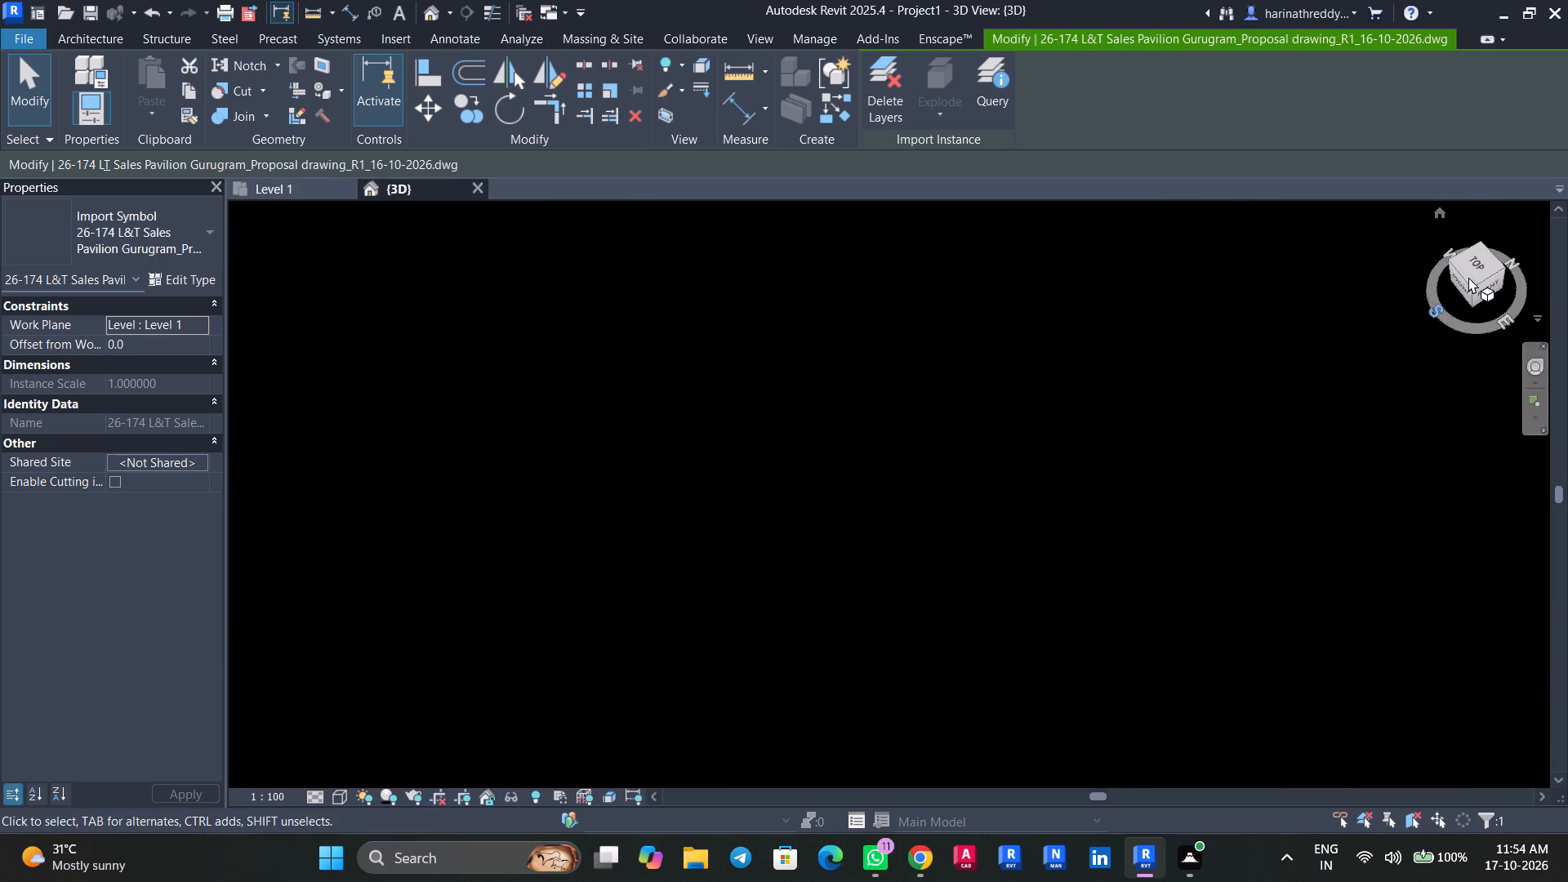
click(1482, 265)
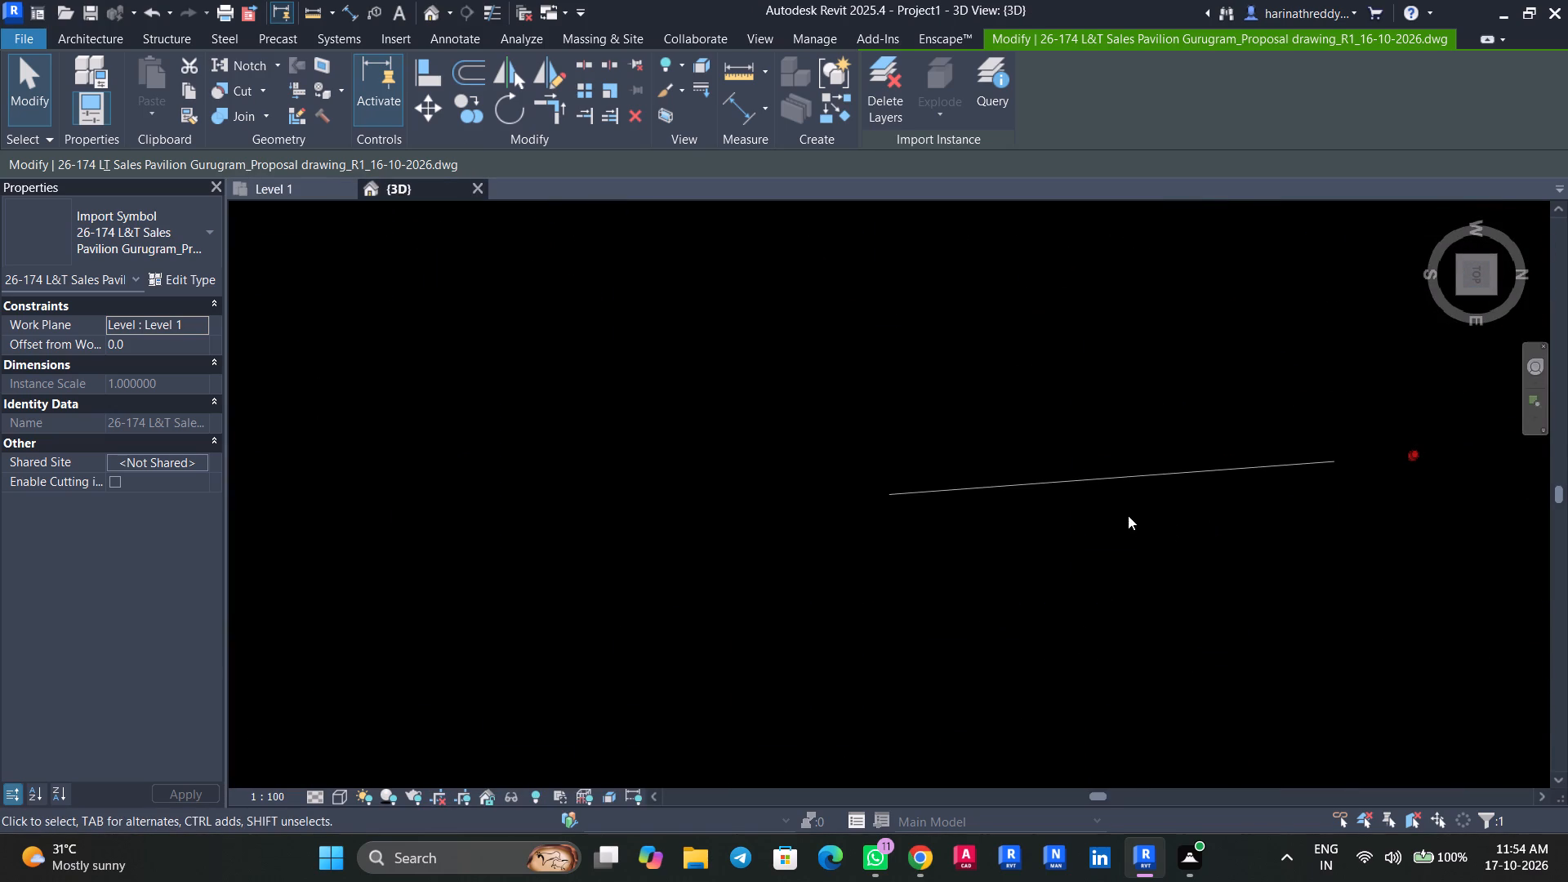
scroll(1128, 515, down, 4)
shift+middle_drag(1154, 528, 1134, 376)
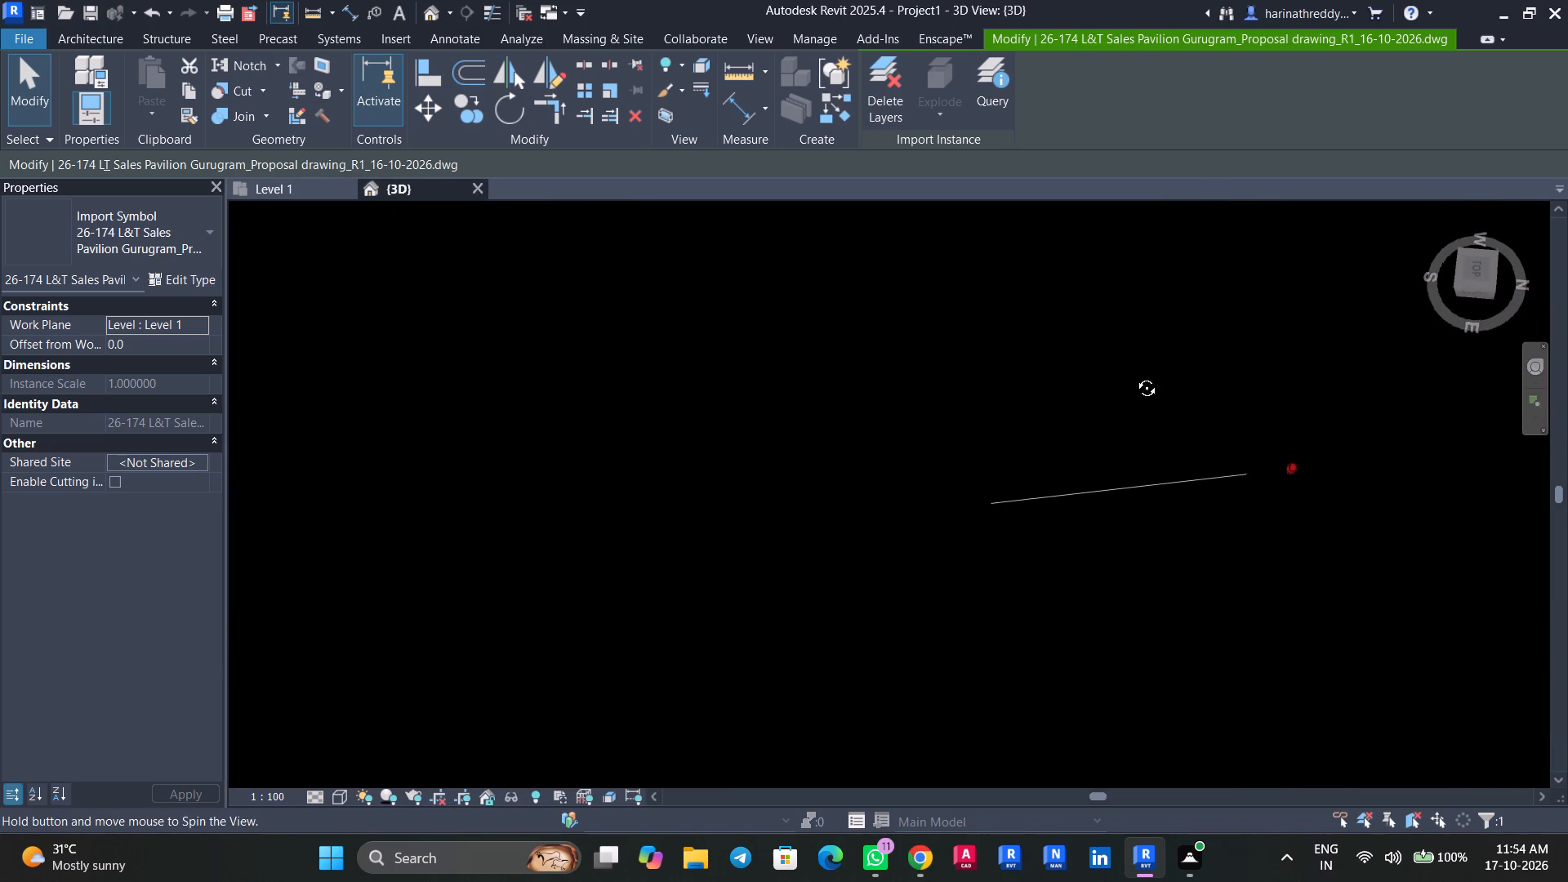
shift+middle_drag(1134, 376, 1141, 363)
shift+middle_drag(1186, 523, 1152, 328)
scroll(1153, 460, up, 17)
click(1105, 430)
scroll(1102, 444, down, 3)
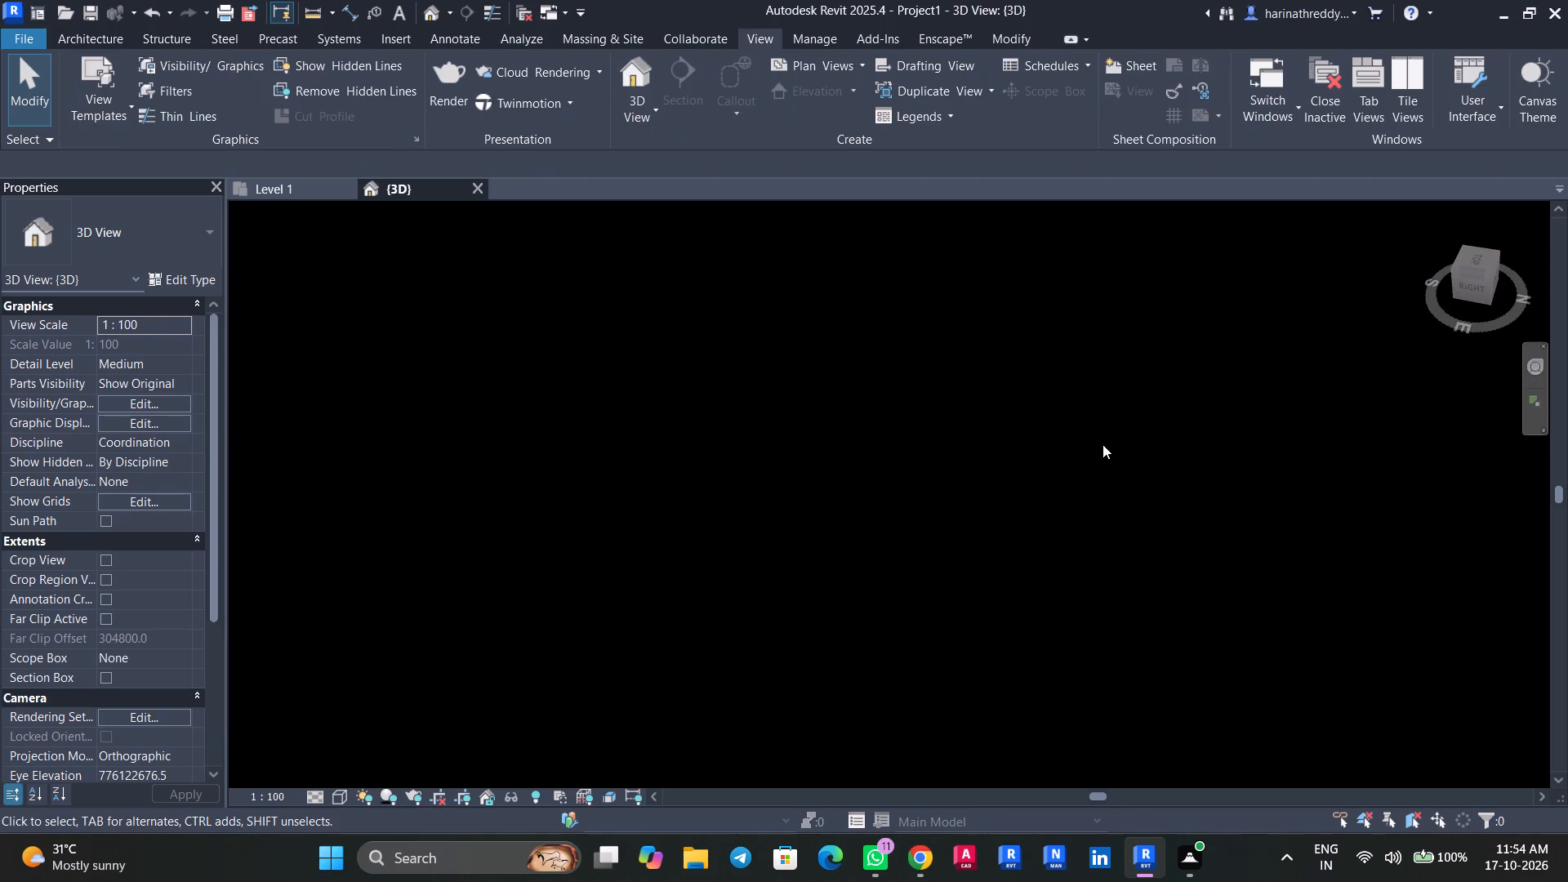
scroll(1102, 444, down, 18)
scroll(1102, 444, up, 1)
scroll(1102, 444, down, 15)
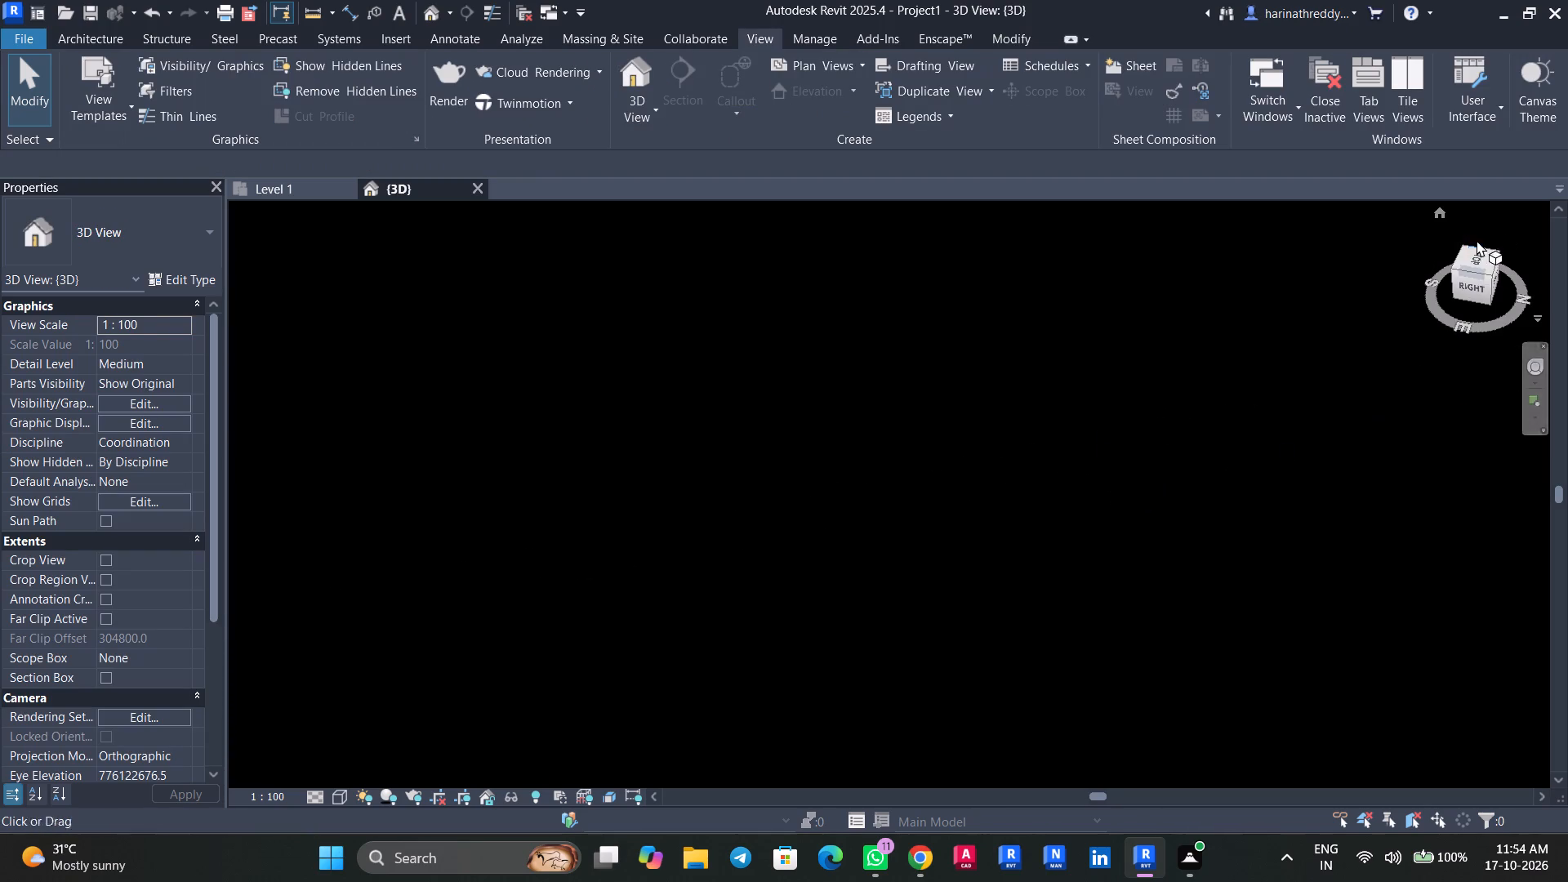
Search the 3D view for the curtain wall again from the top orientation at several zoom levels.
click(1481, 258)
scroll(1120, 451, down, 20)
scroll(1120, 451, down, 7)
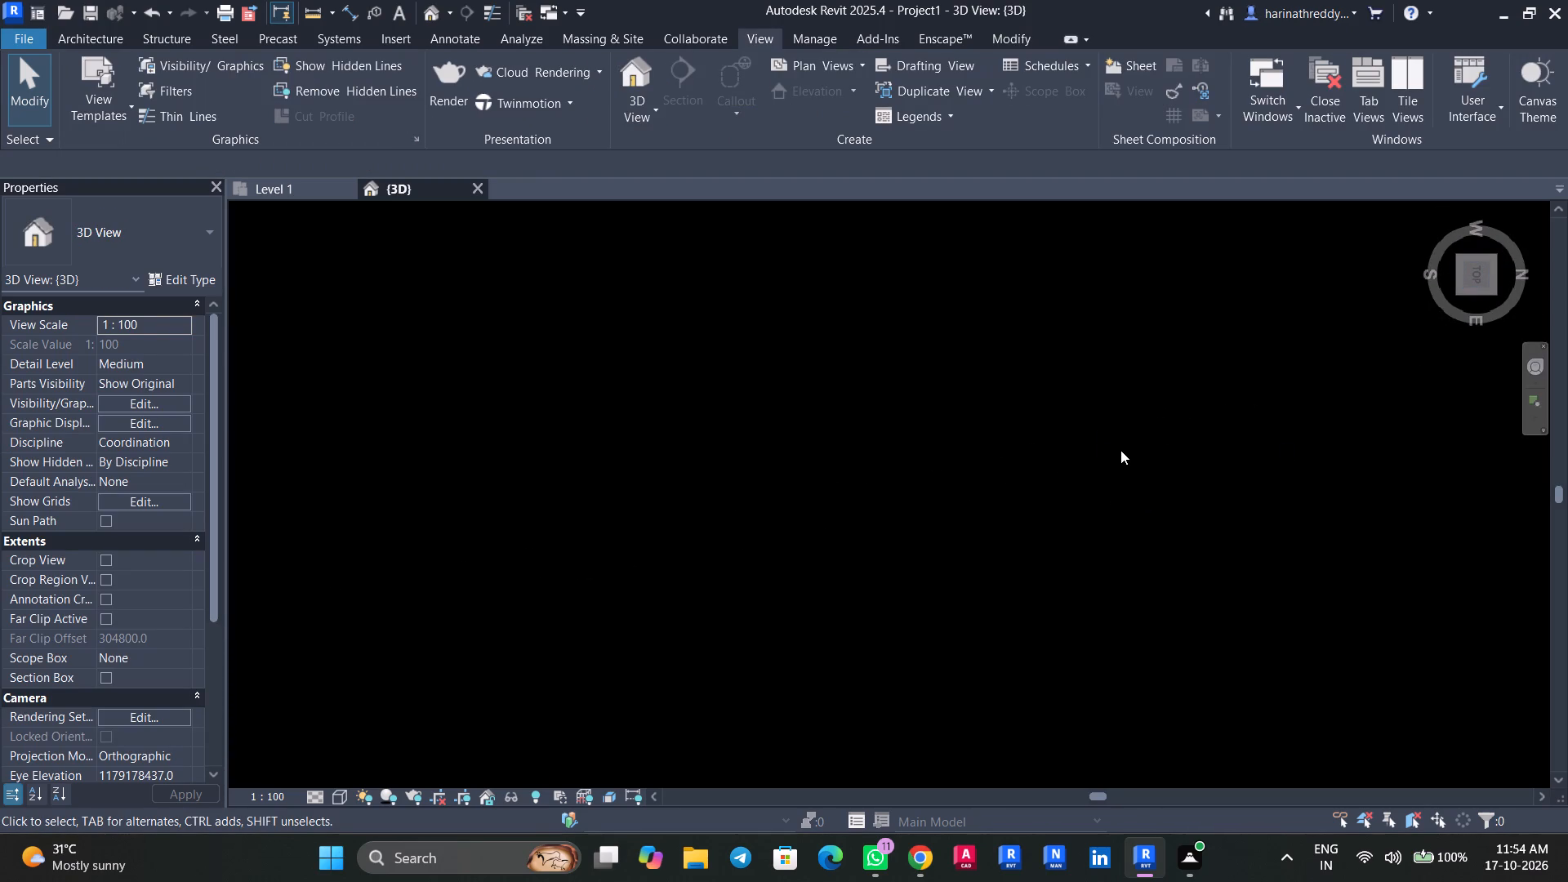
scroll(1120, 450, down, 2)
scroll(1120, 449, up, 1)
scroll(1120, 449, down, 8)
click(266, 187)
click(413, 192)
scroll(803, 355, down, 20)
scroll(803, 355, down, 13)
Create a new project from the Architectural Template.
key(ctrl+n)
key(Down)
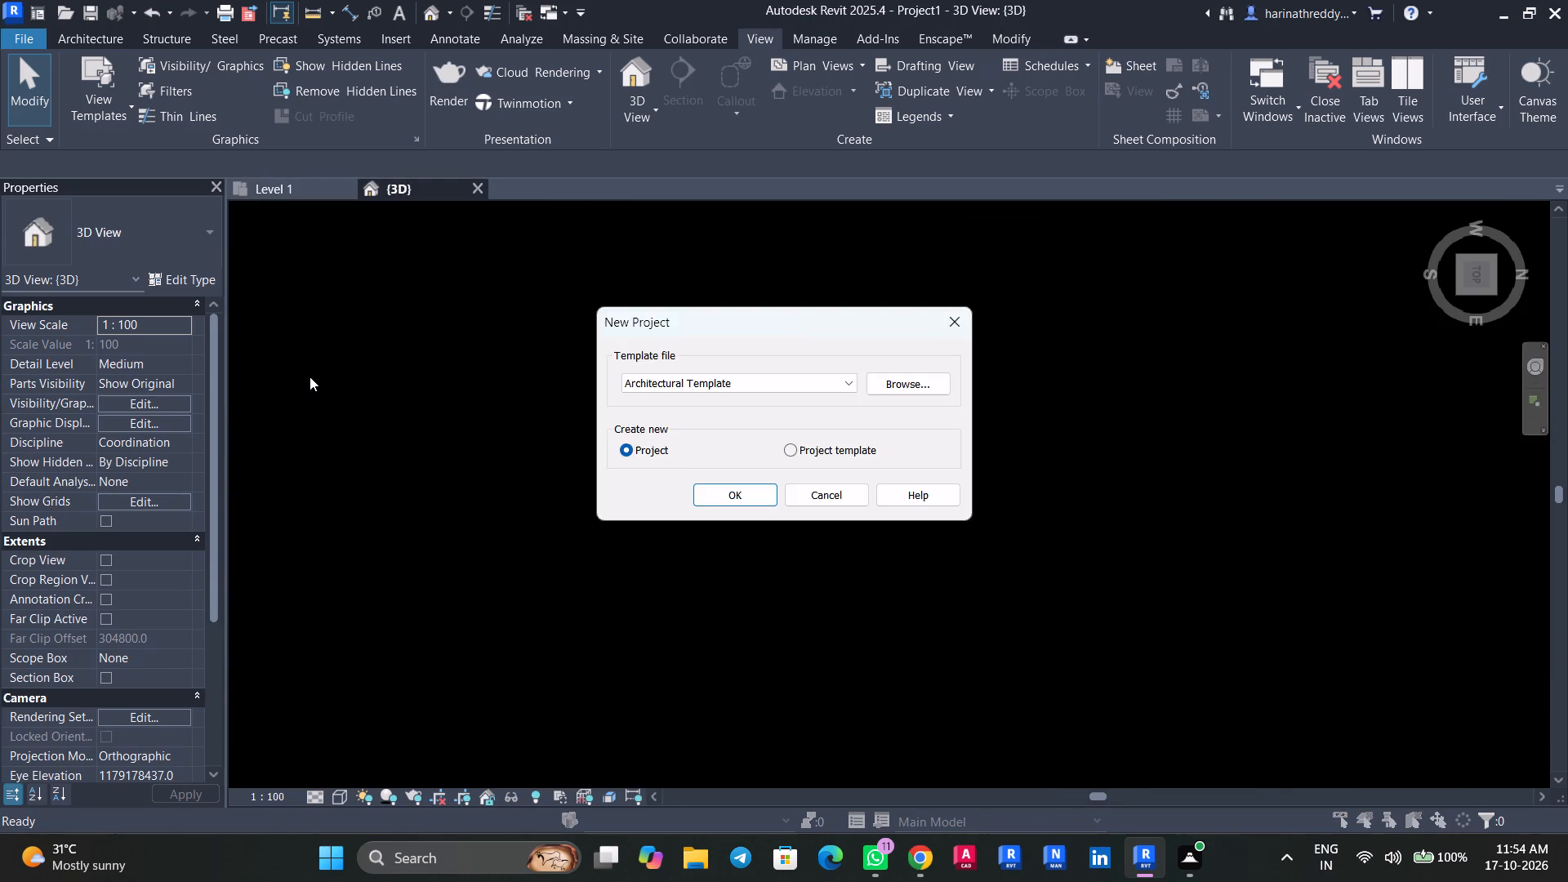
key(Return)
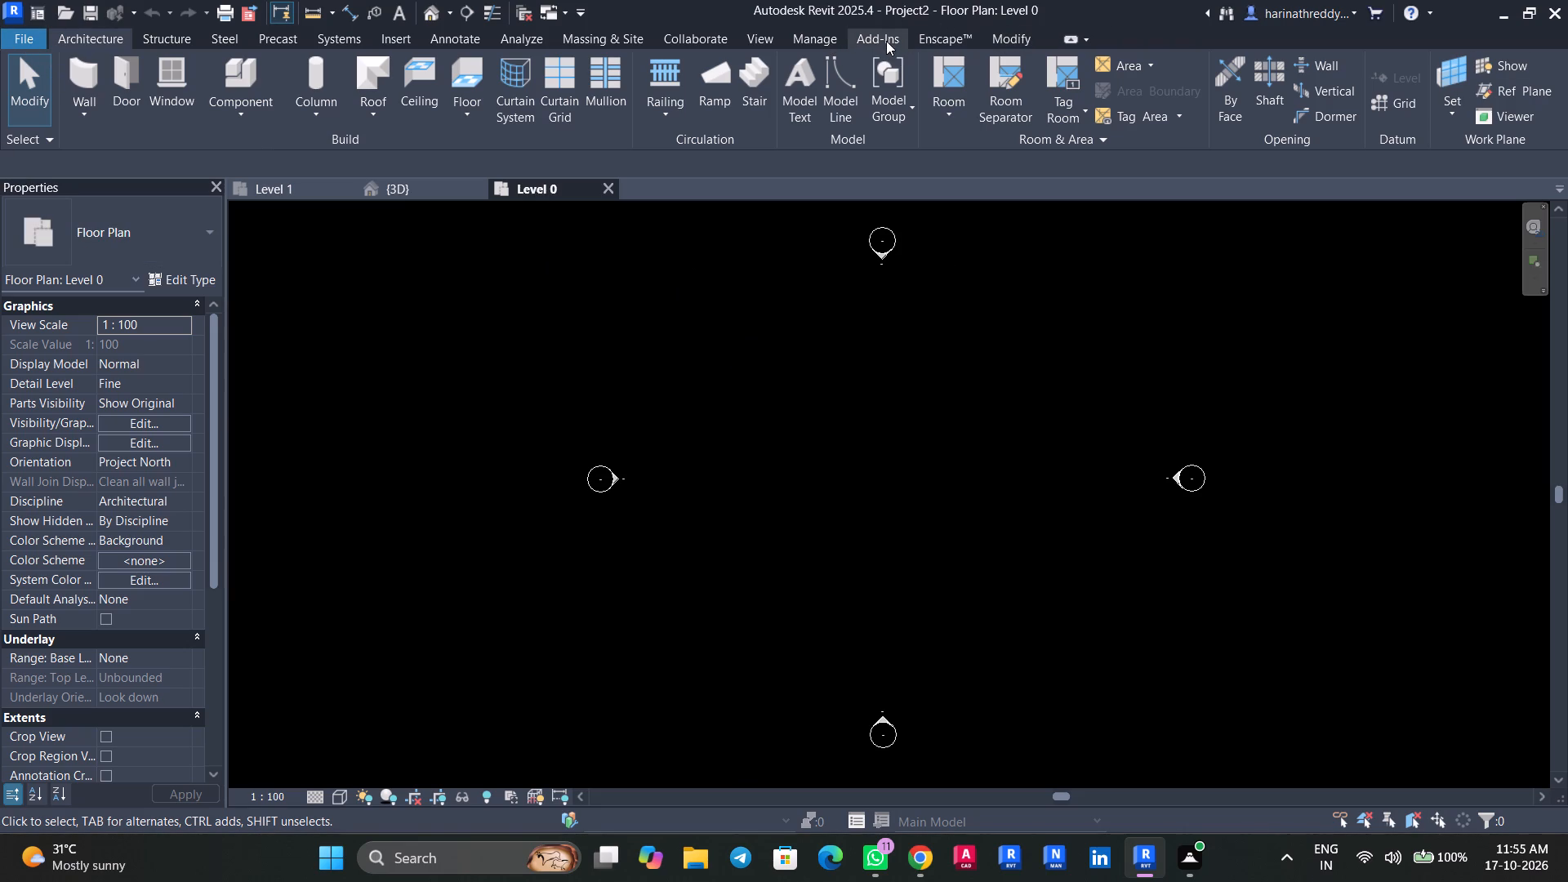
Switch the drawing canvas theme to the light background.
click(759, 38)
click(1548, 82)
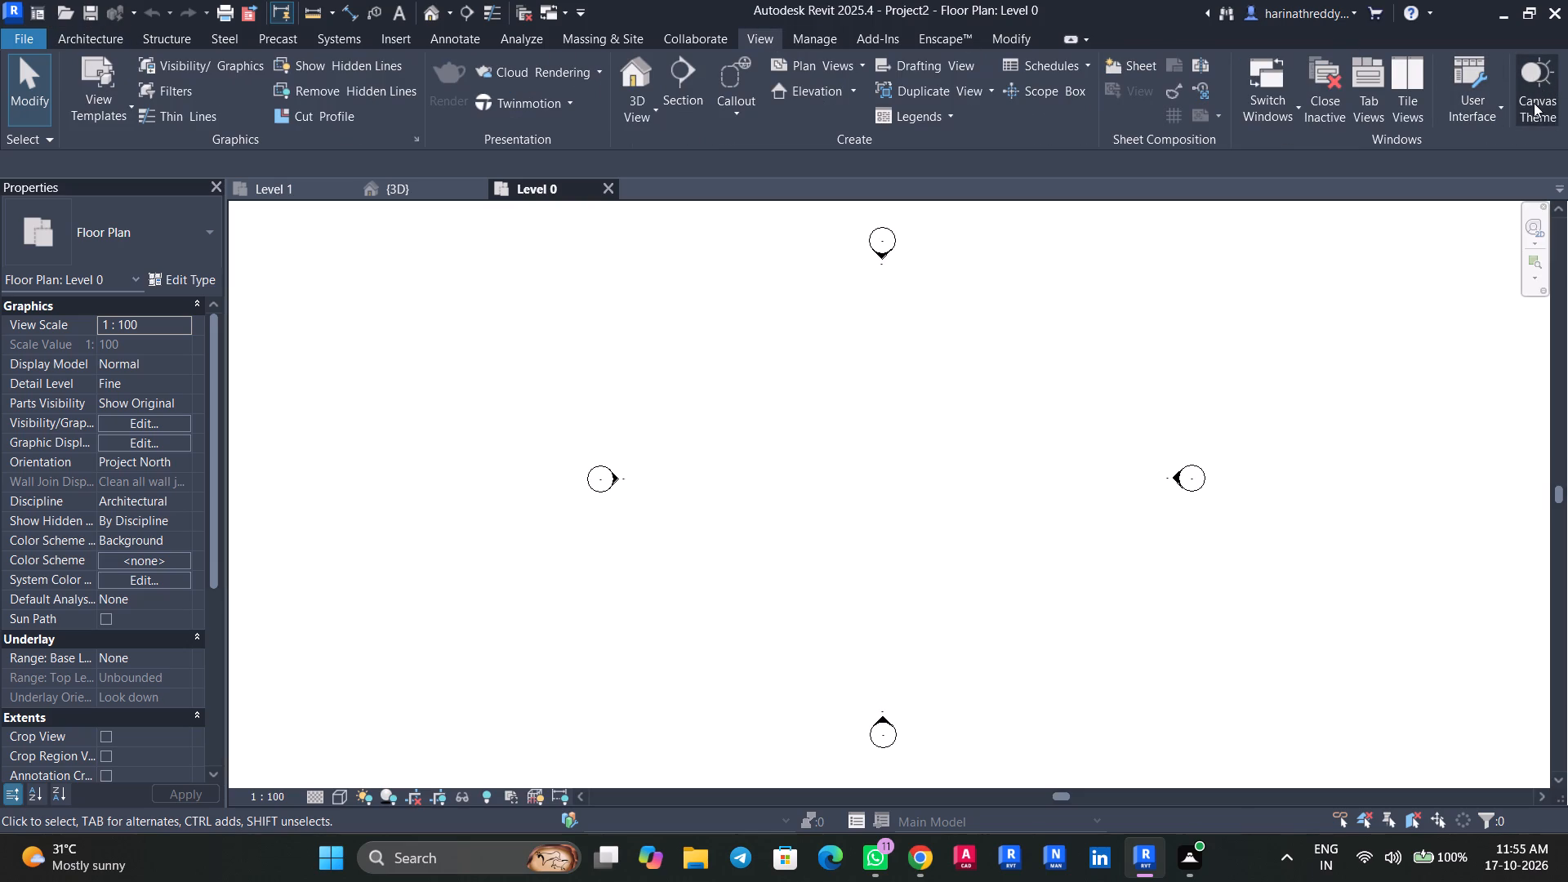
click(1535, 99)
click(1535, 99)
Draw a horizontal Curtain_Wall-Empty wall about 7400 mm long and 8000 mm high between the elevation markers on Level 0.
key(w)
key(a)
click(157, 256)
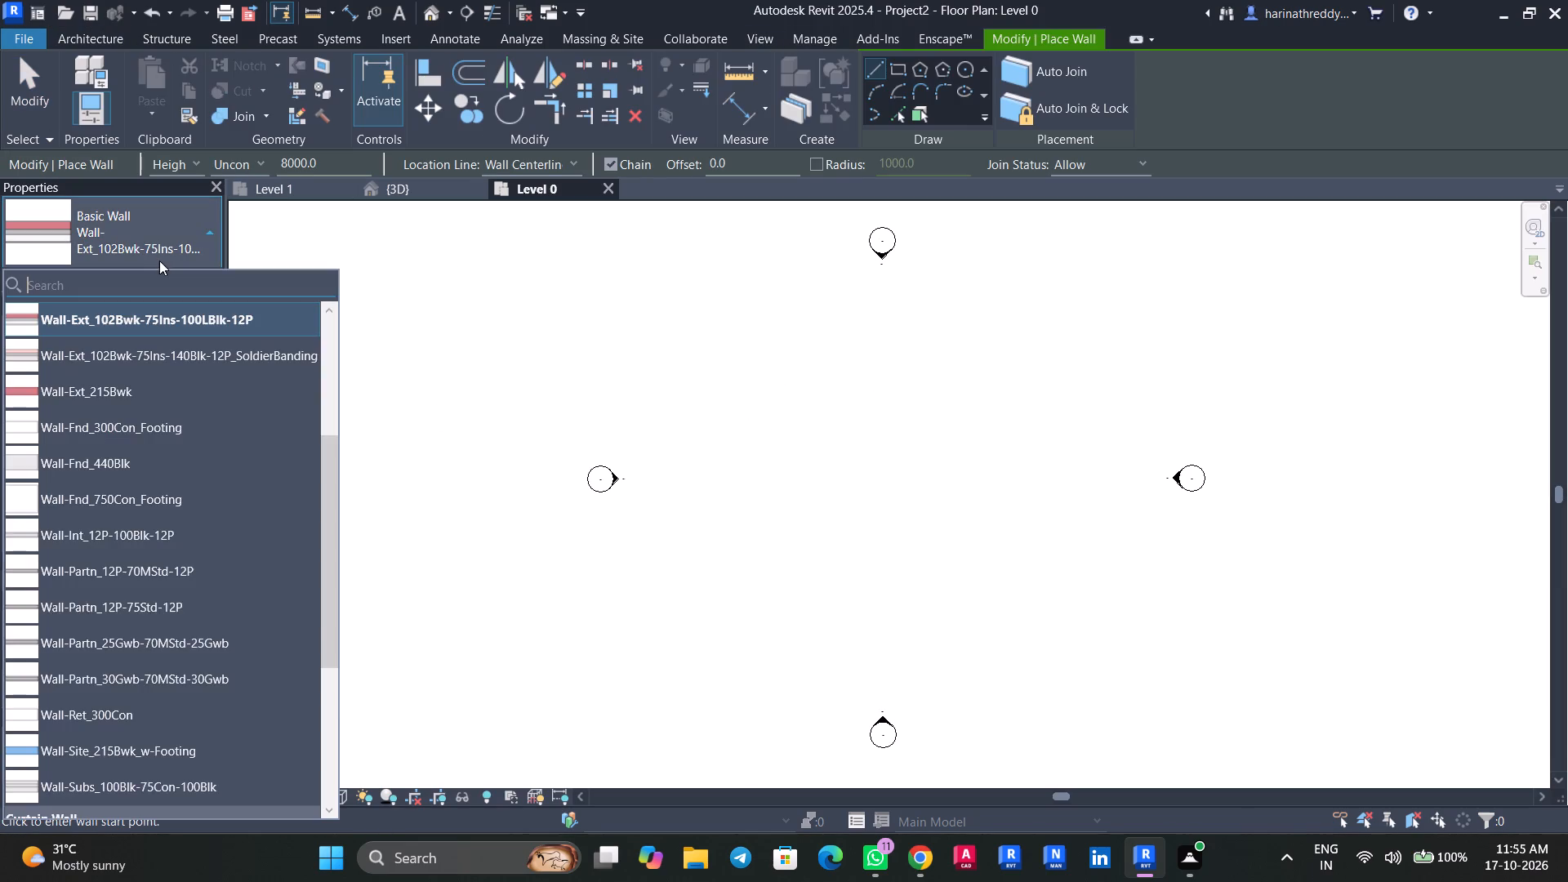
scroll(34, 623, down, 6)
click(113, 566)
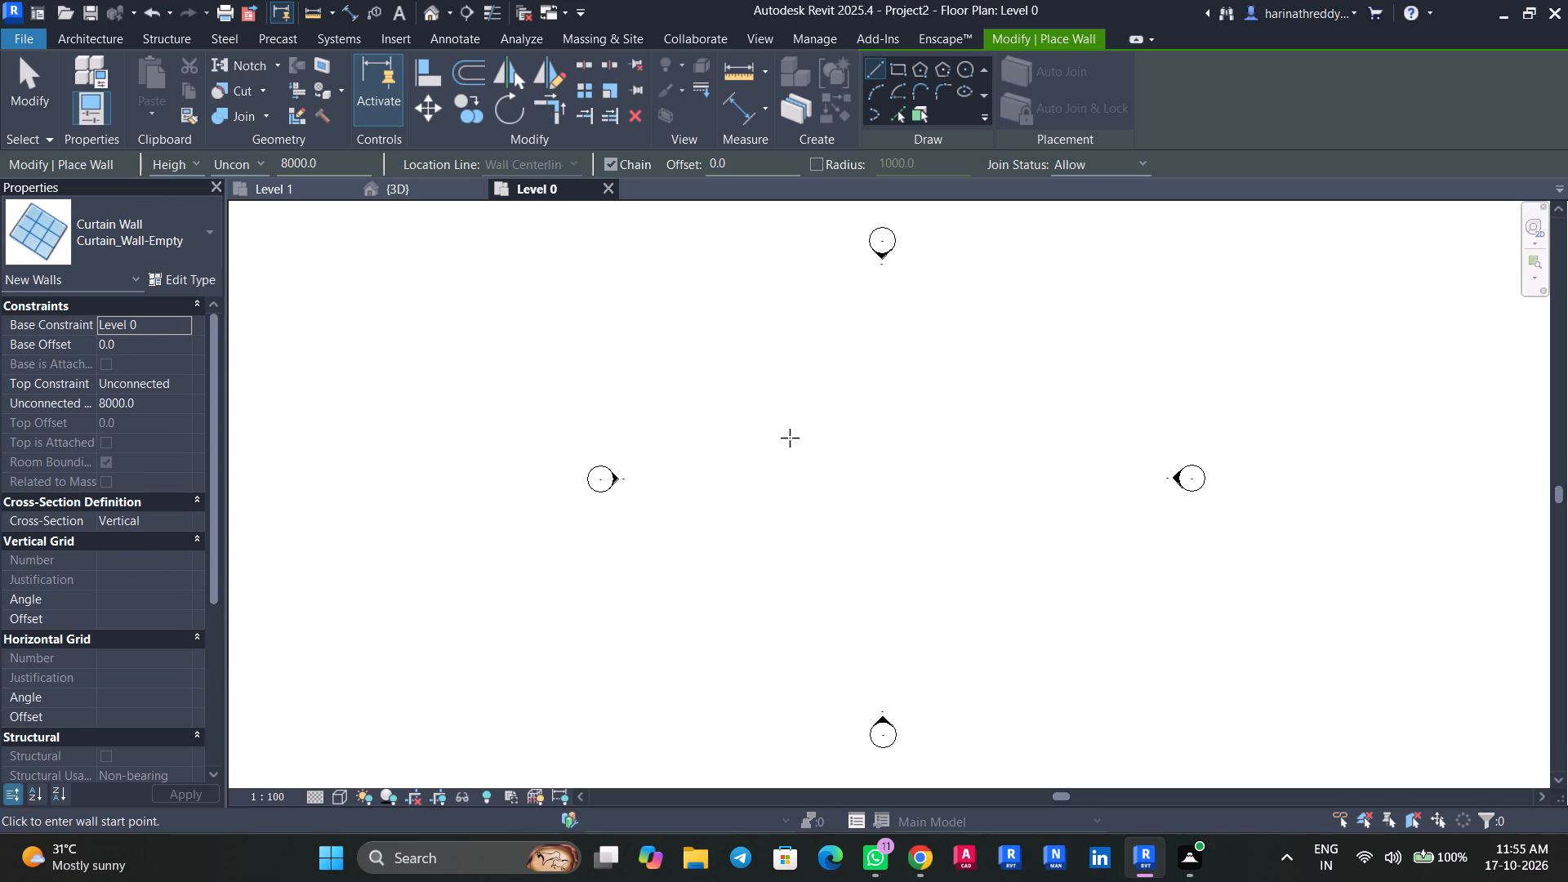
click(790, 438)
click(951, 438)
key(Escape)
key(Escape)
key(Escape)
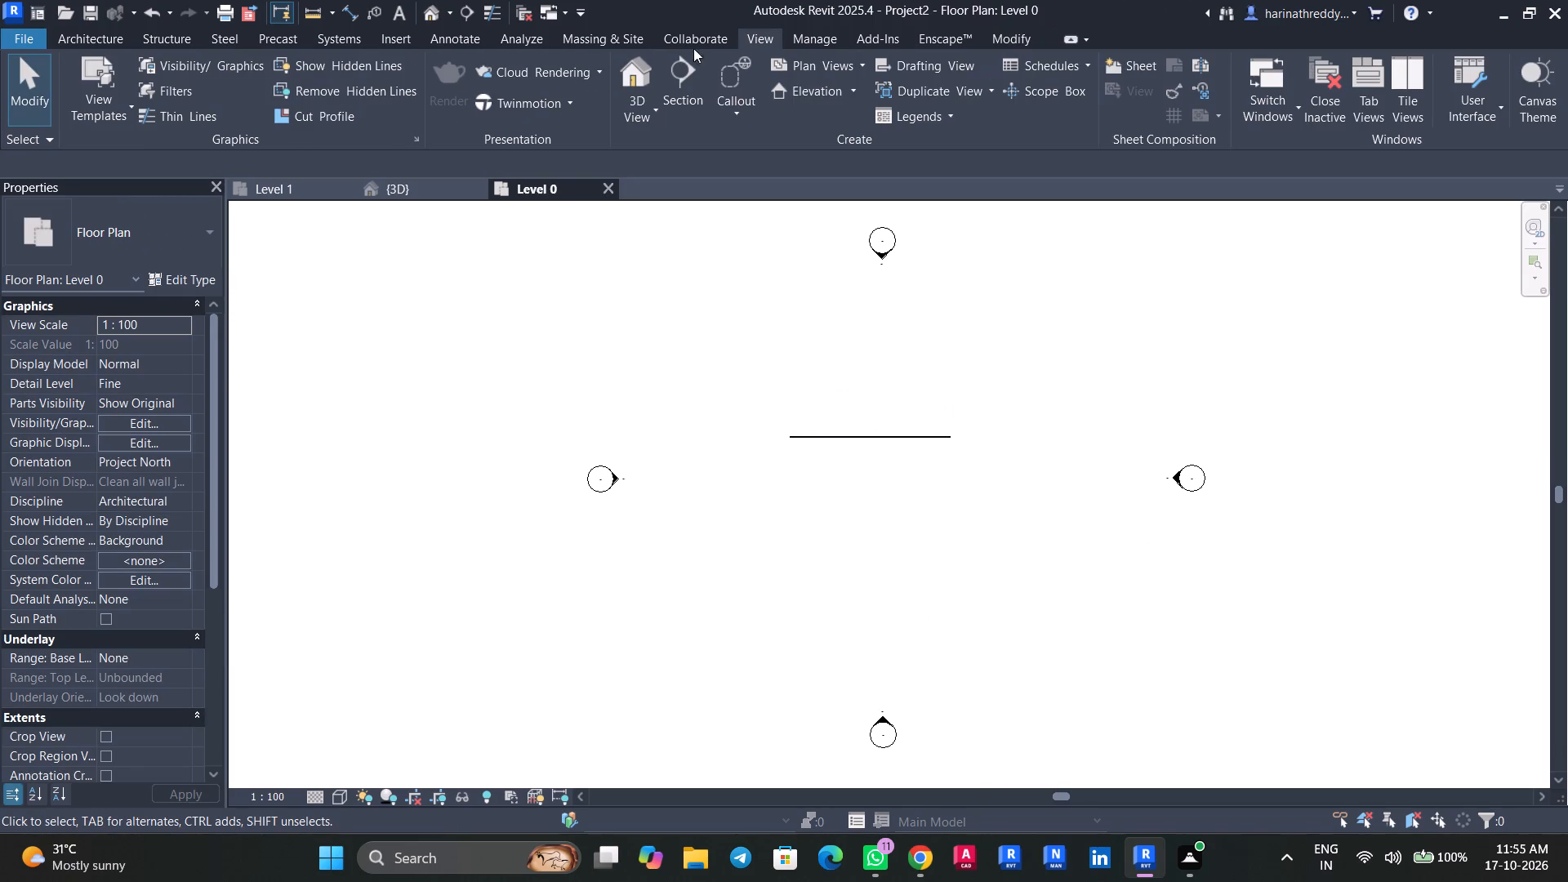
In the default 3D view, divide the curtain wall with two vertical grid lines at its thirds and one horizontal grid line at 4000 mm.
click(428, 9)
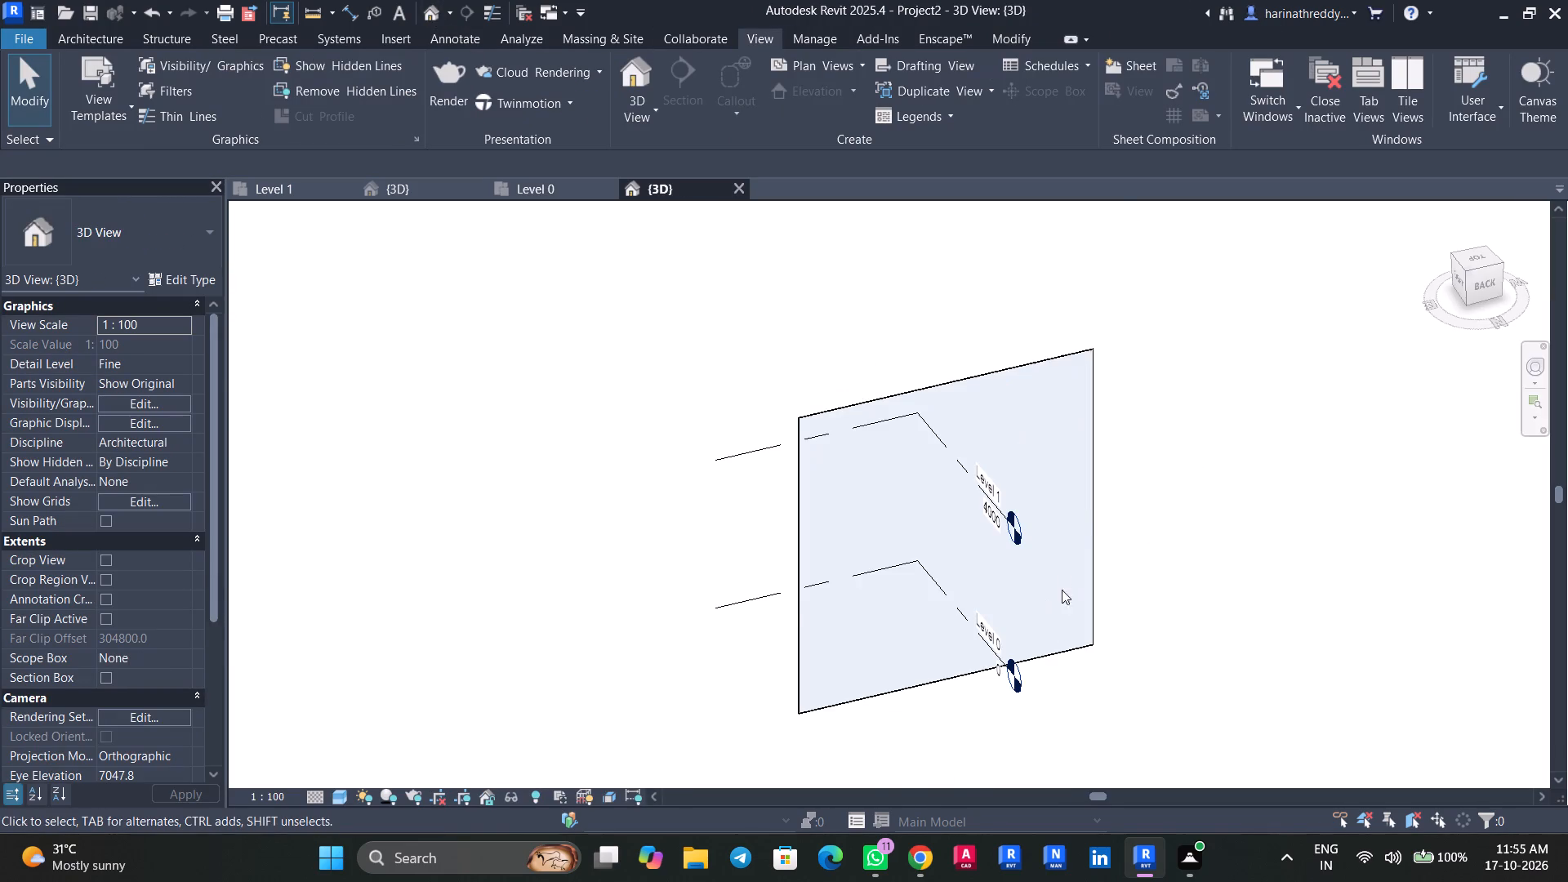
scroll(1062, 565, up, 5)
scroll(1102, 487, down, 4)
shift+middle_drag(1172, 503, 1088, 516)
shift+scroll(1169, 503, down, 1)
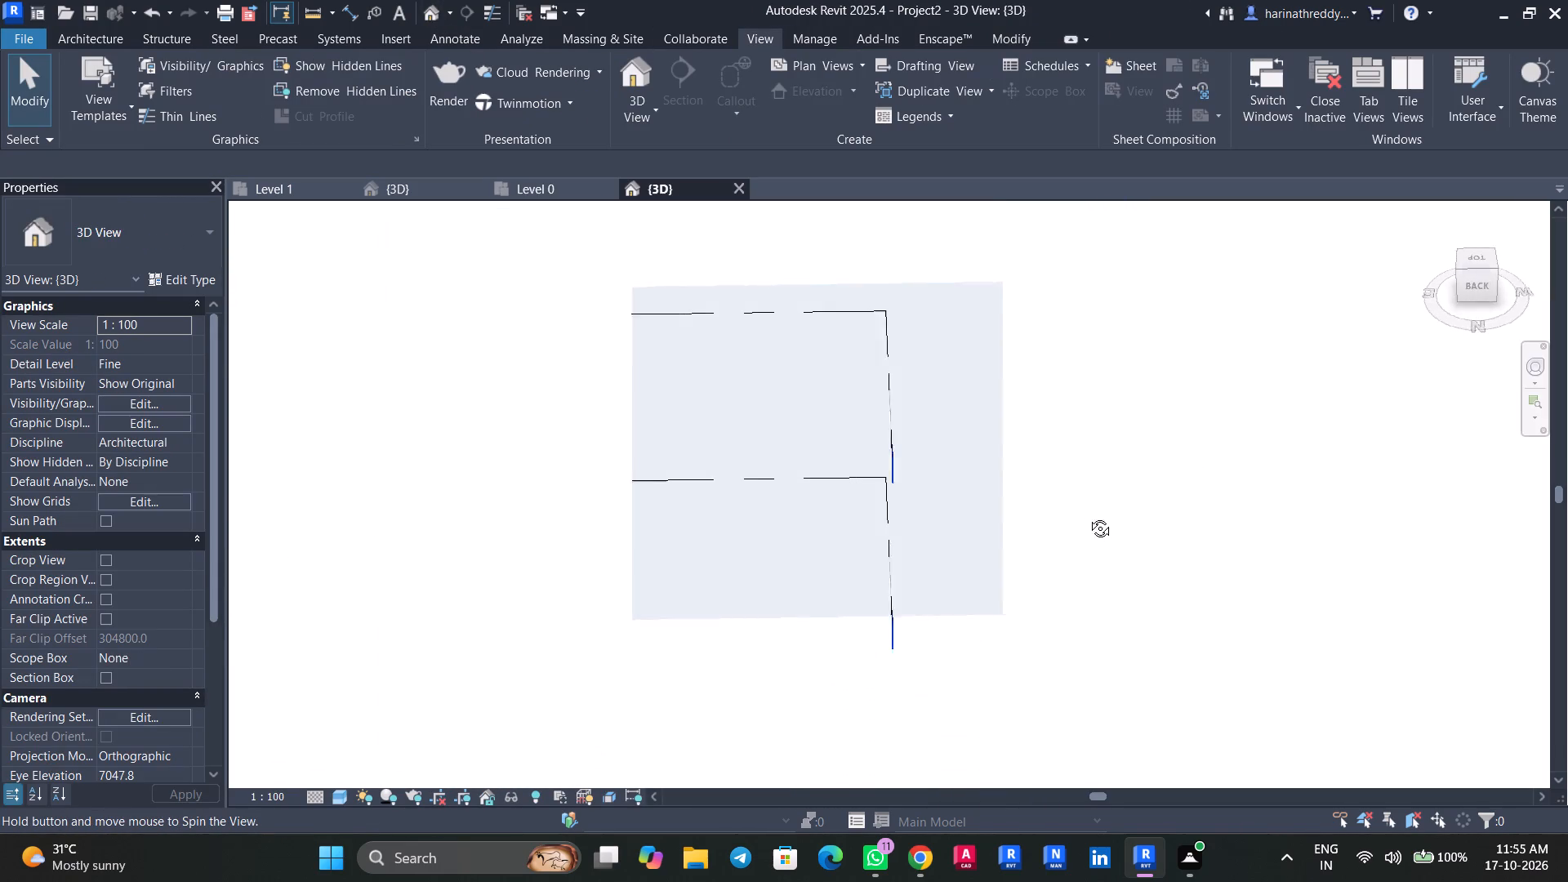
shift+middle_drag(1088, 516, 1089, 399)
scroll(1089, 399, up, 1)
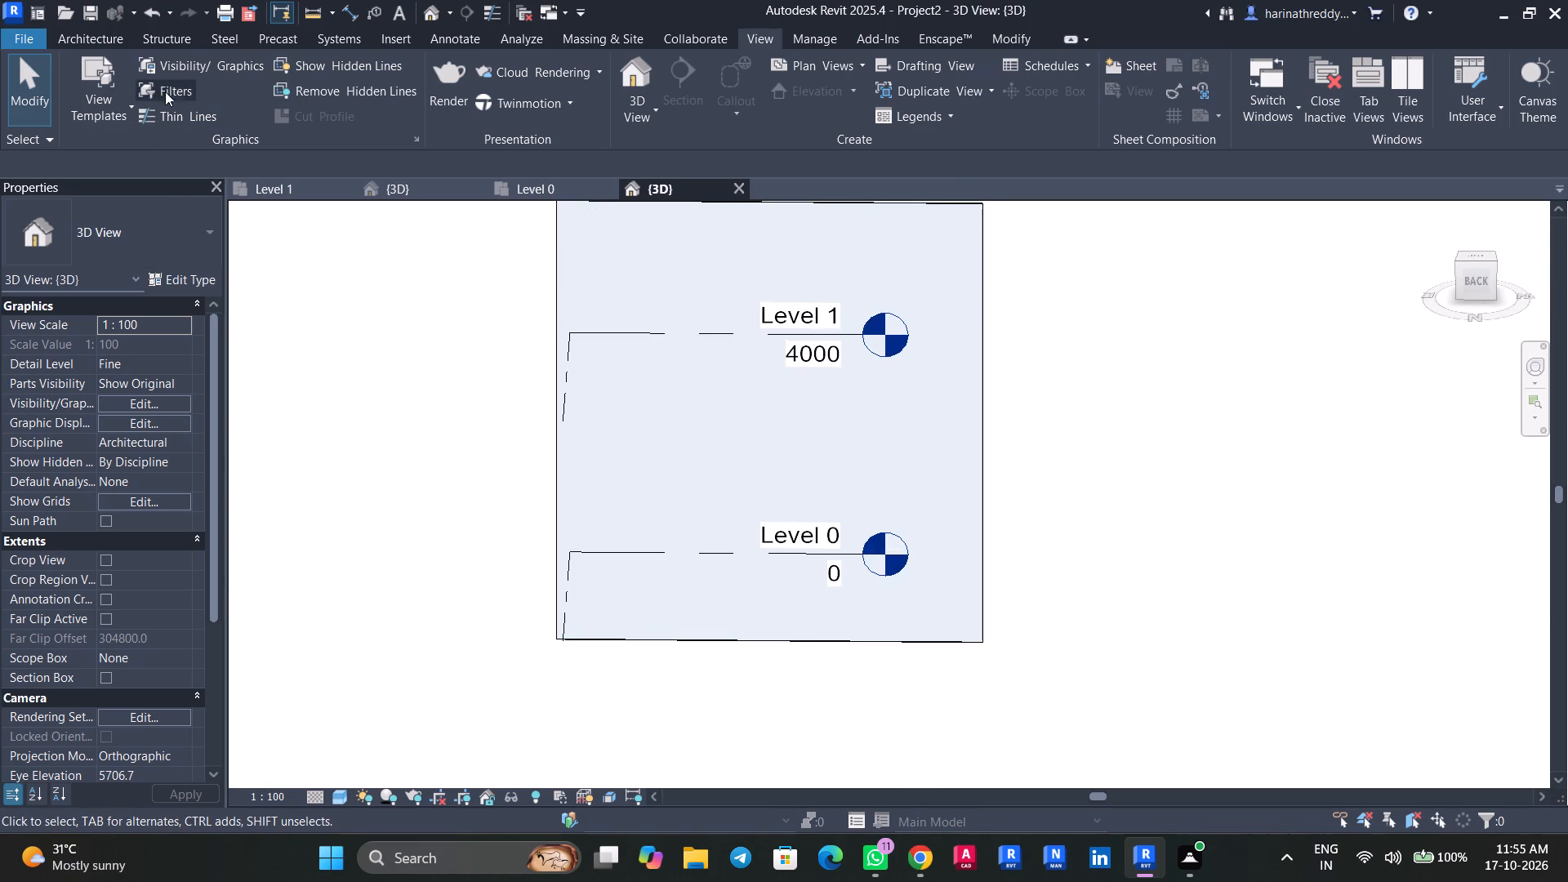
click(115, 42)
click(555, 82)
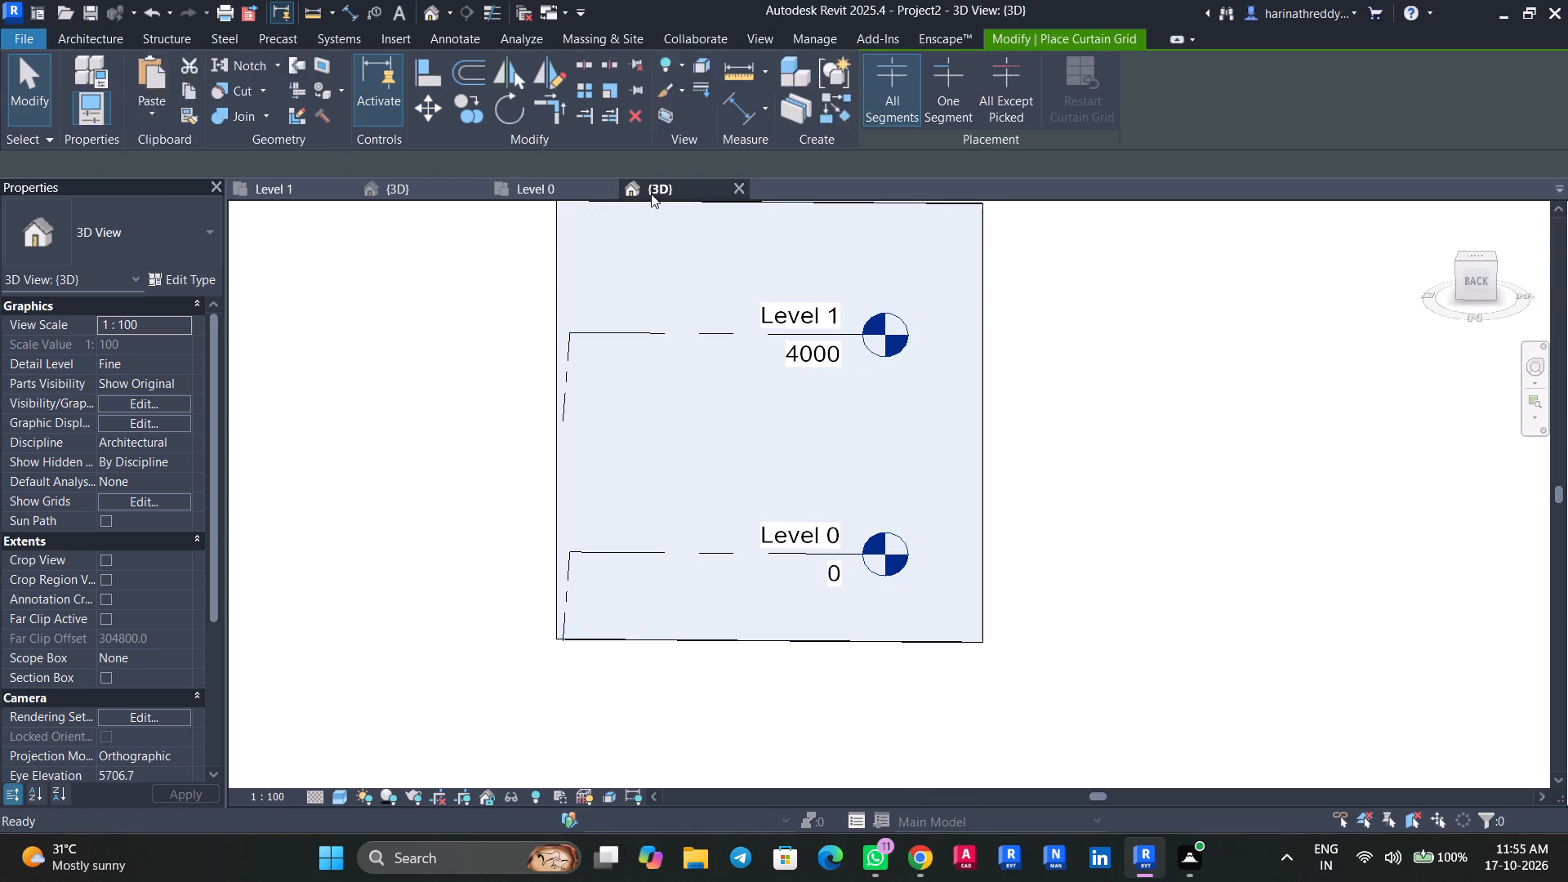
middle_drag(670, 231, 666, 319)
click(691, 287)
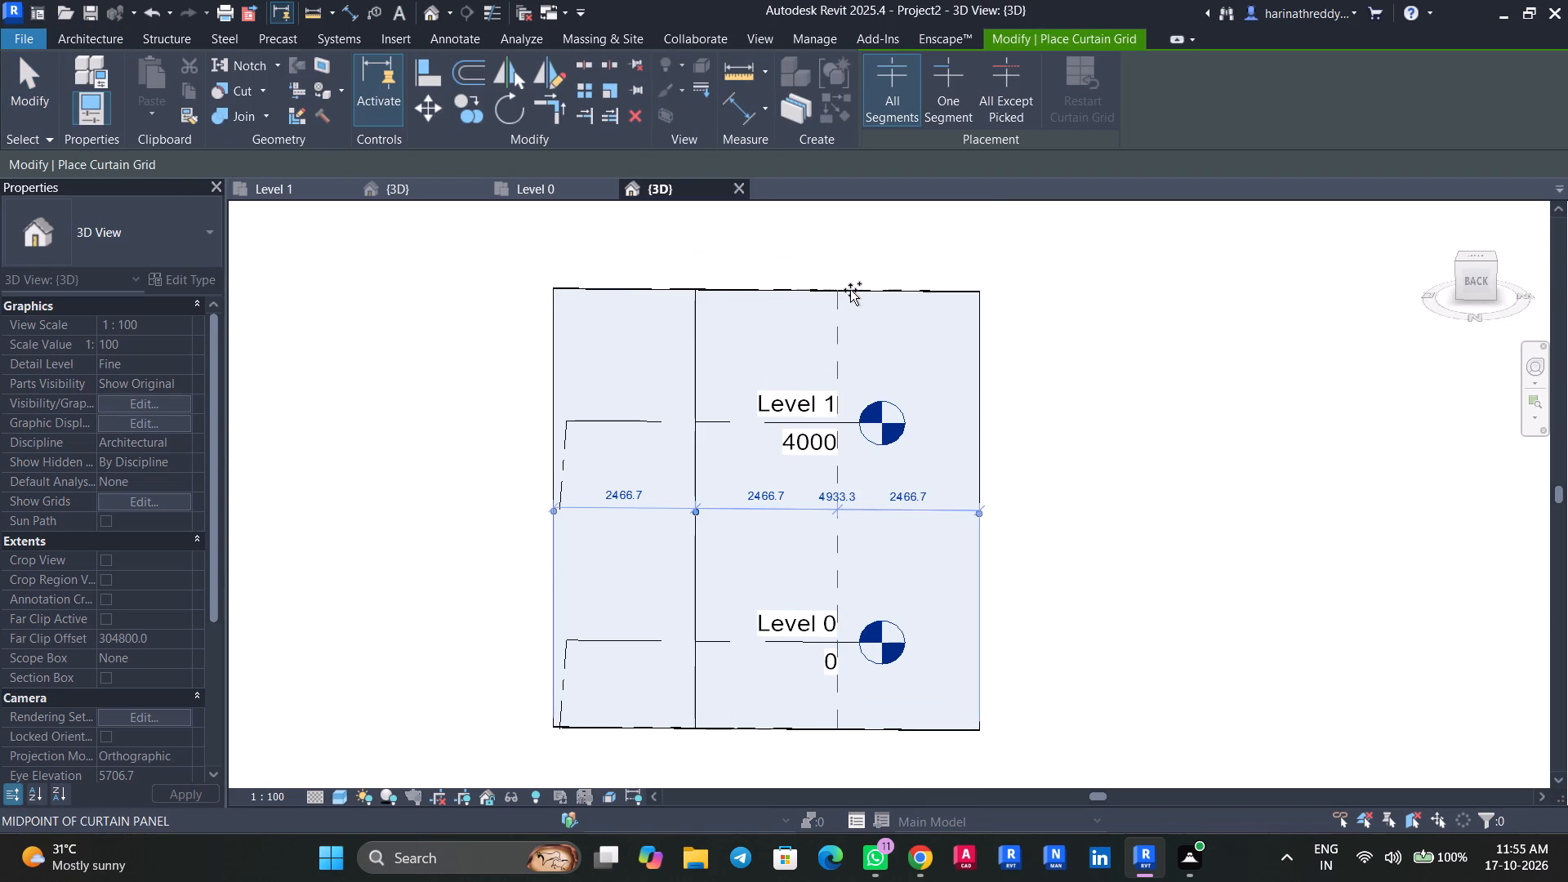
click(850, 287)
click(550, 512)
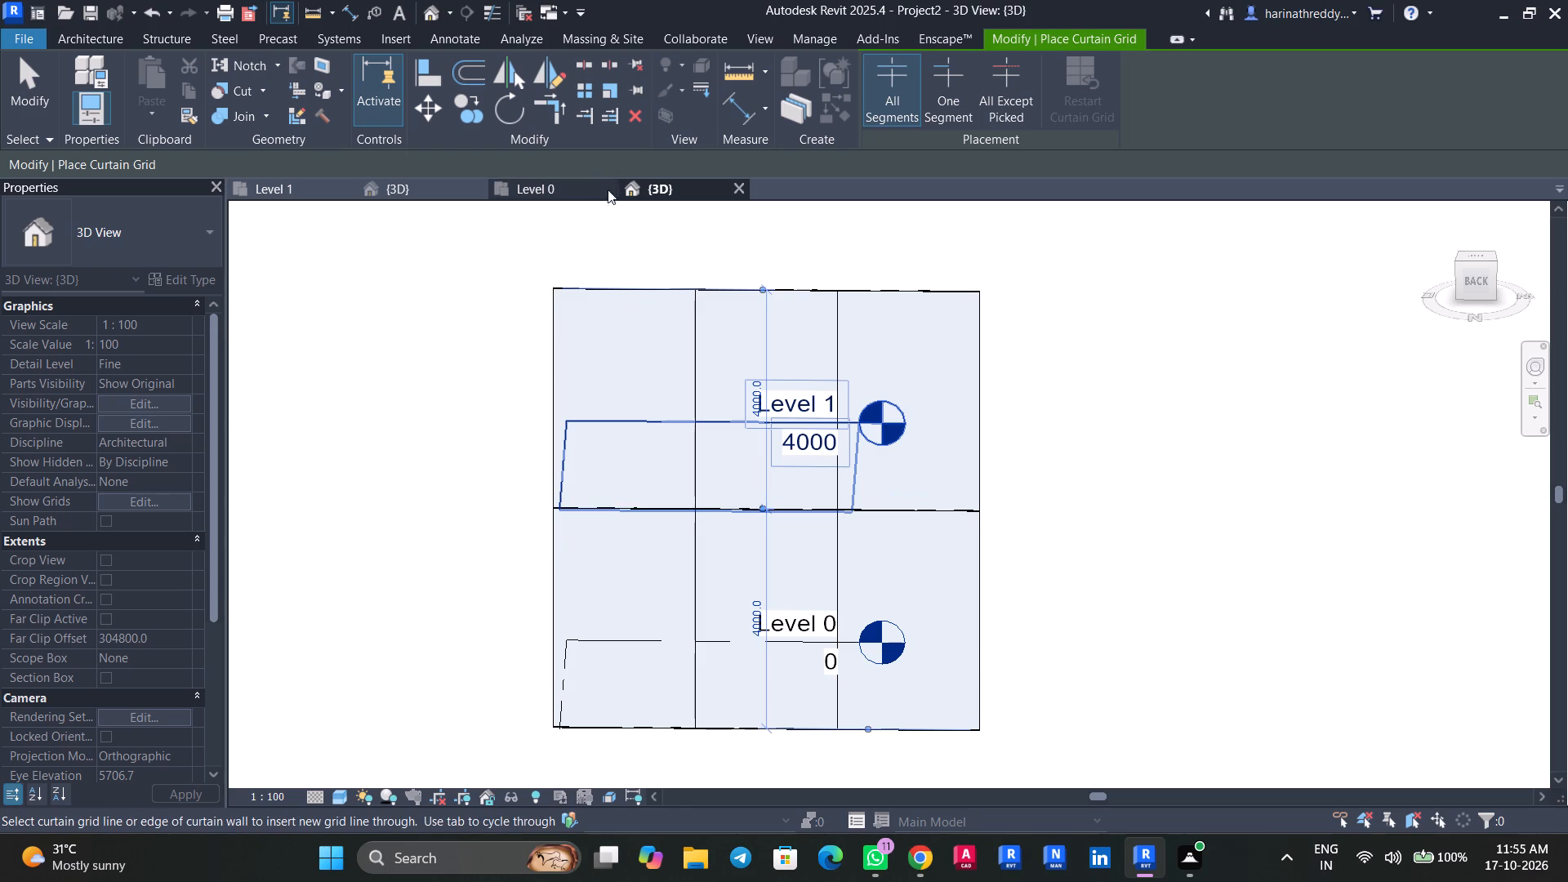
Place 50x150mm Rectangular Mullions on all grid lines of the curtain wall.
click(60, 38)
click(610, 76)
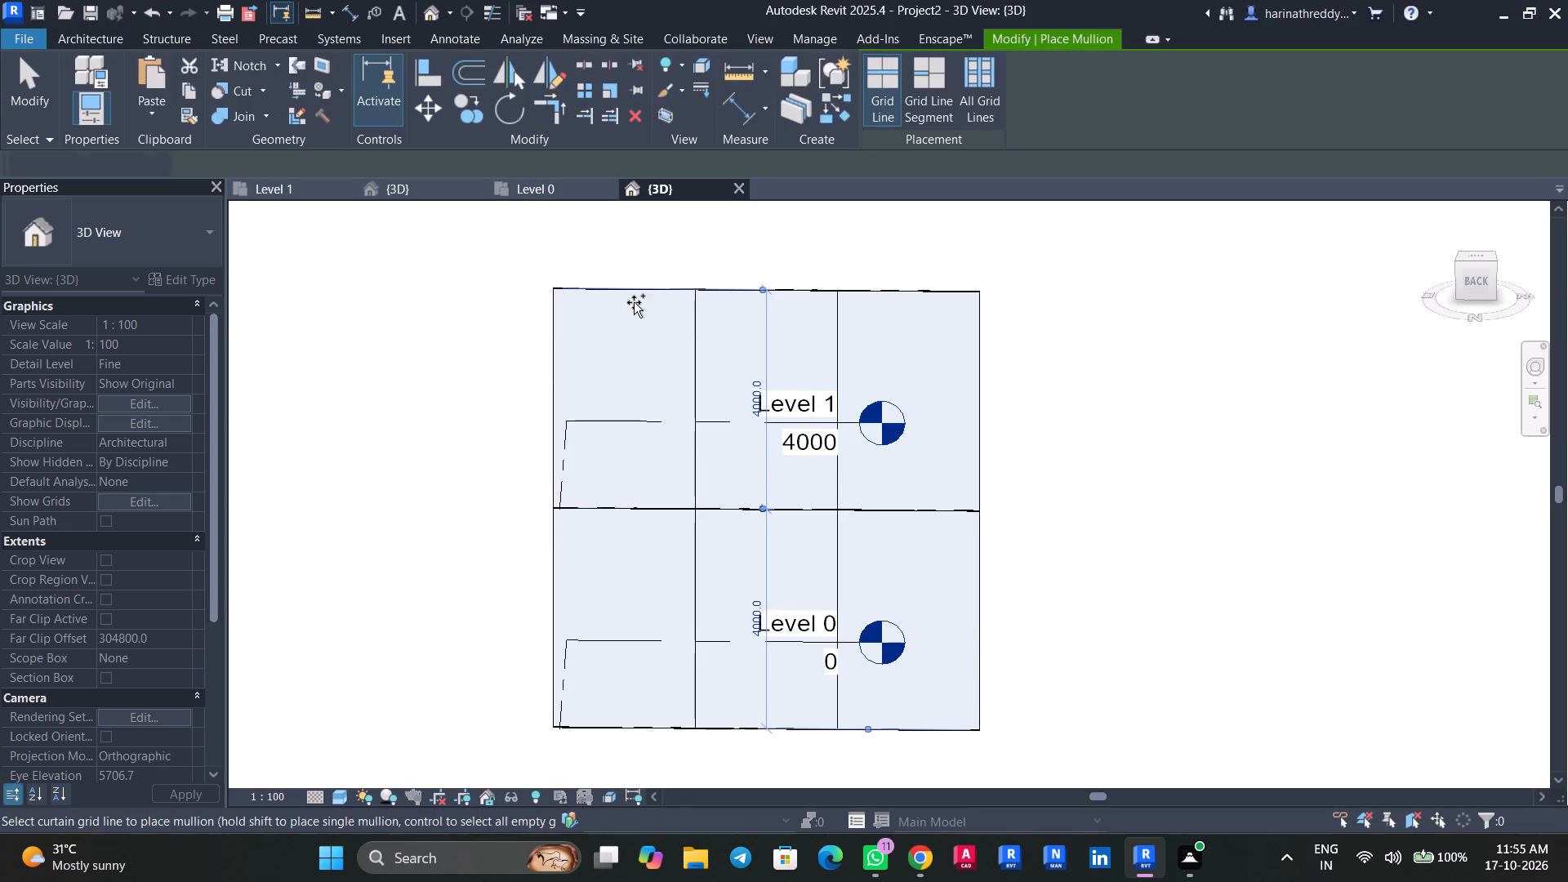
click(963, 87)
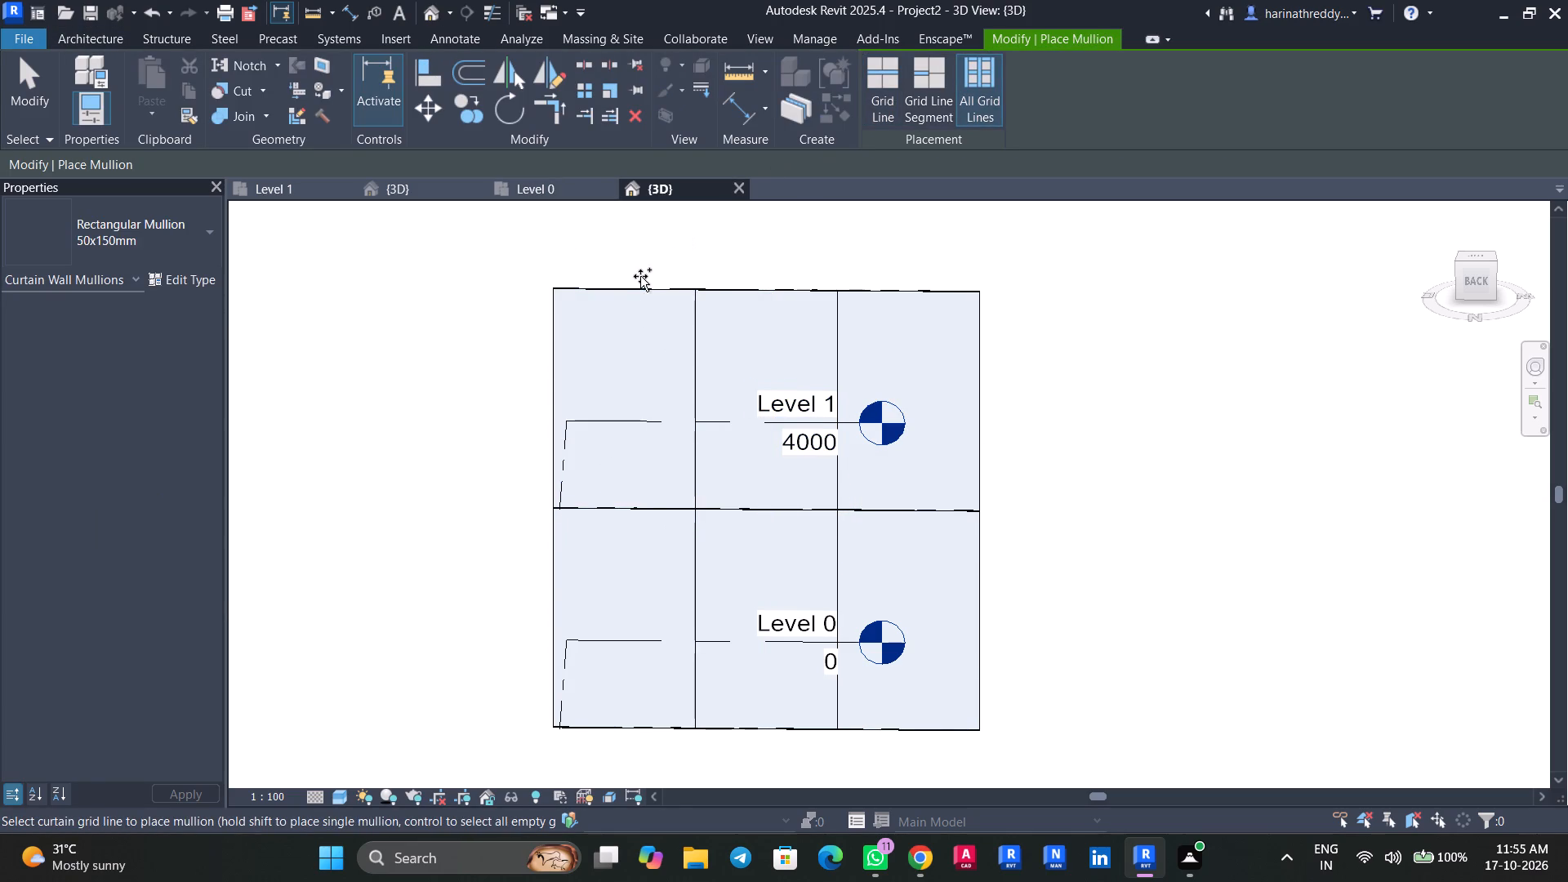
click(627, 293)
scroll(694, 458, up, 17)
middle_drag(642, 569, 589, 374)
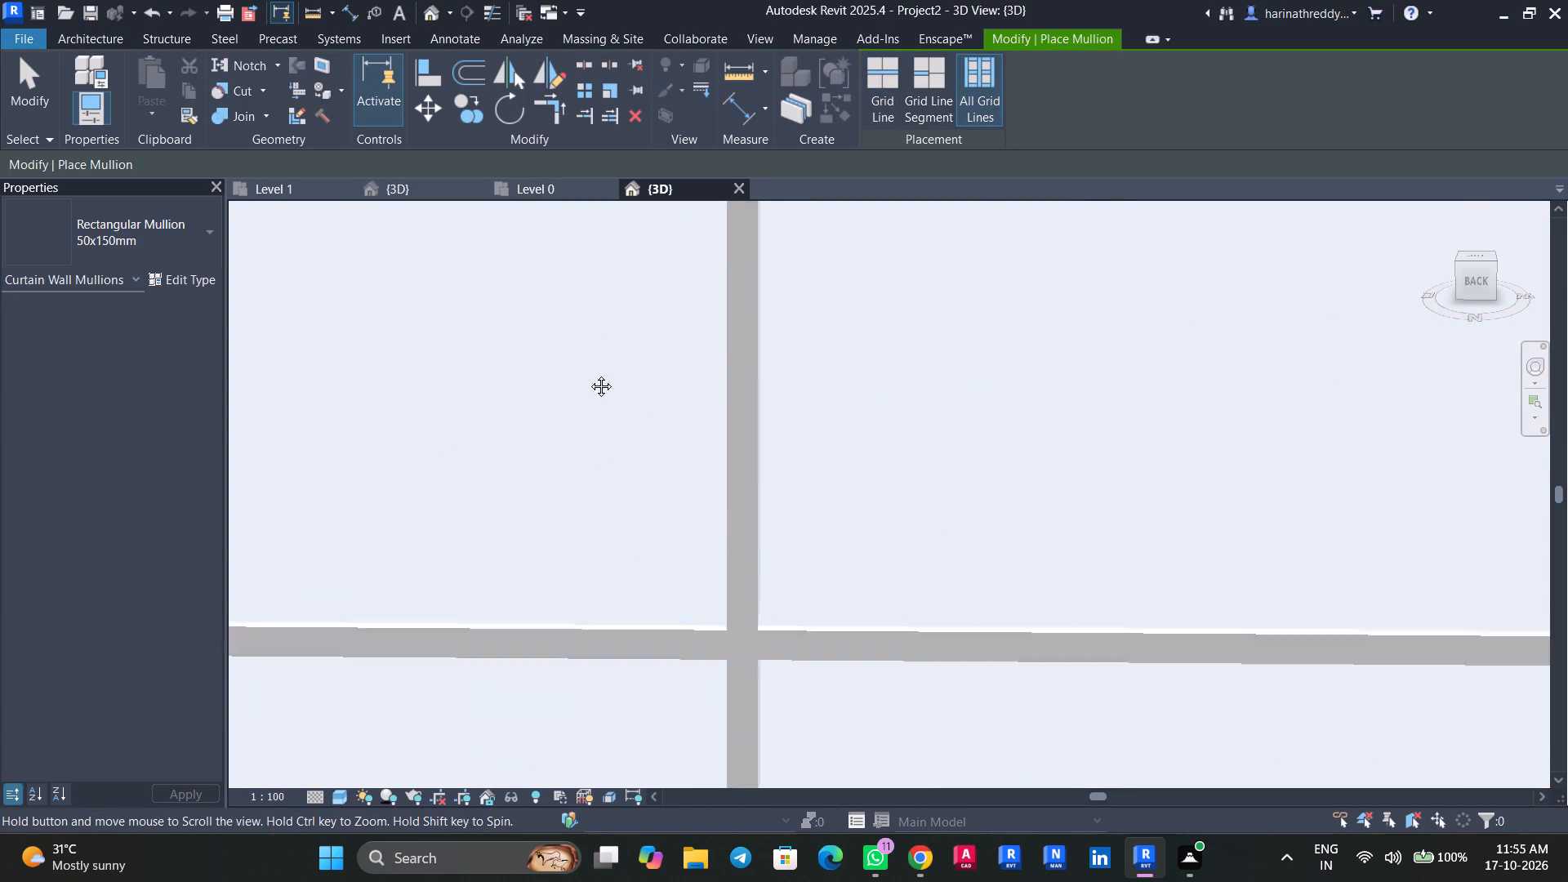
middle_drag(589, 374, 577, 221)
key(Escape)
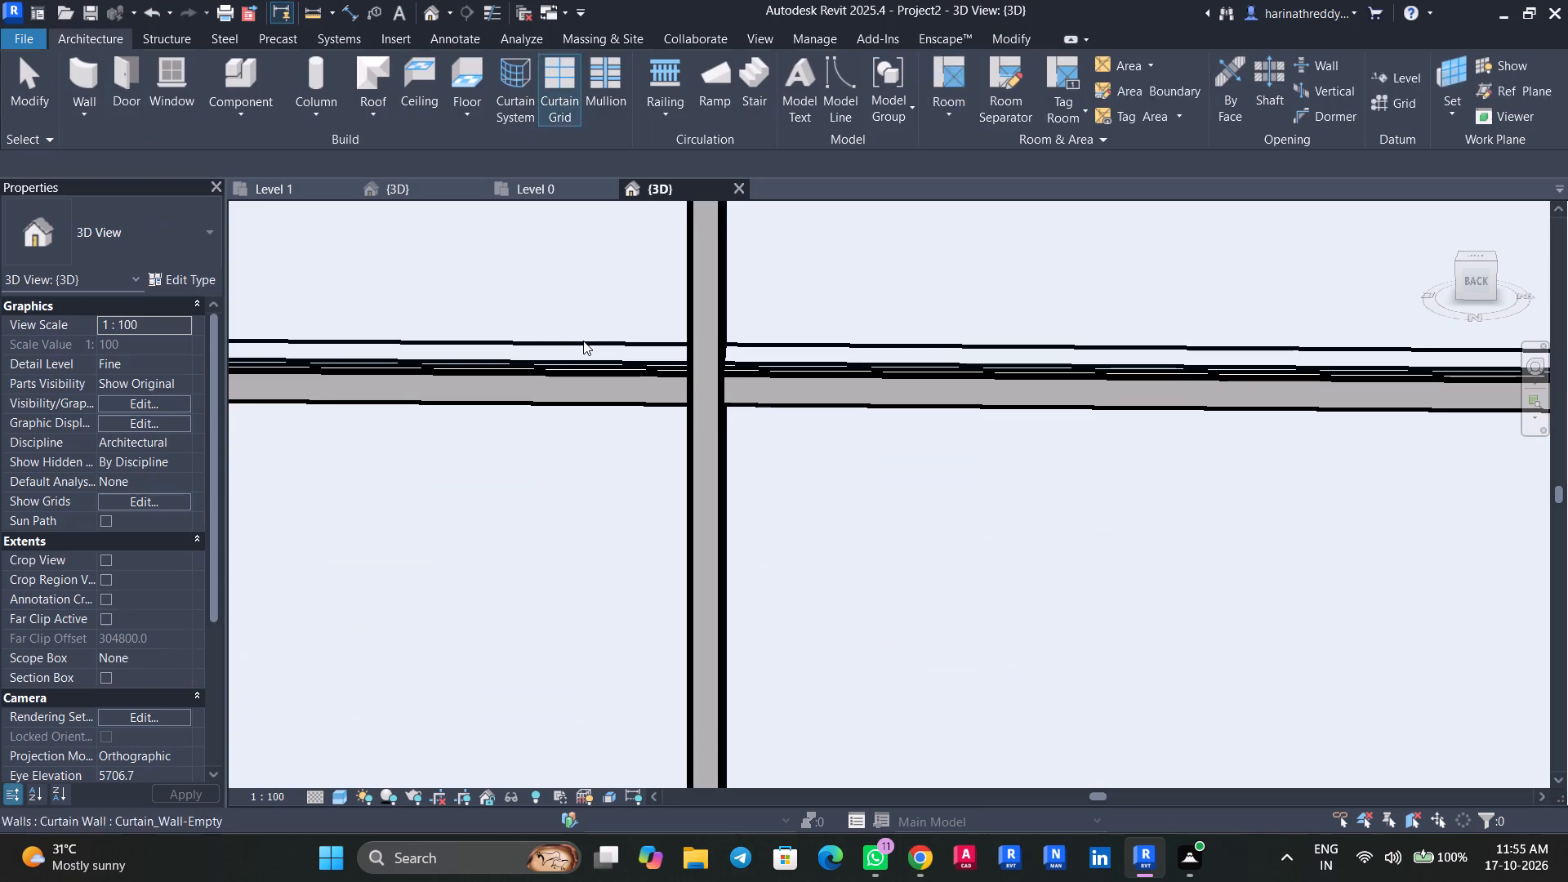
key(Escape)
key(Escape)
Inspect the whole curtain wall with its mullions in the 3D view.
scroll(572, 333, down, 18)
middle_drag(924, 354, 890, 394)
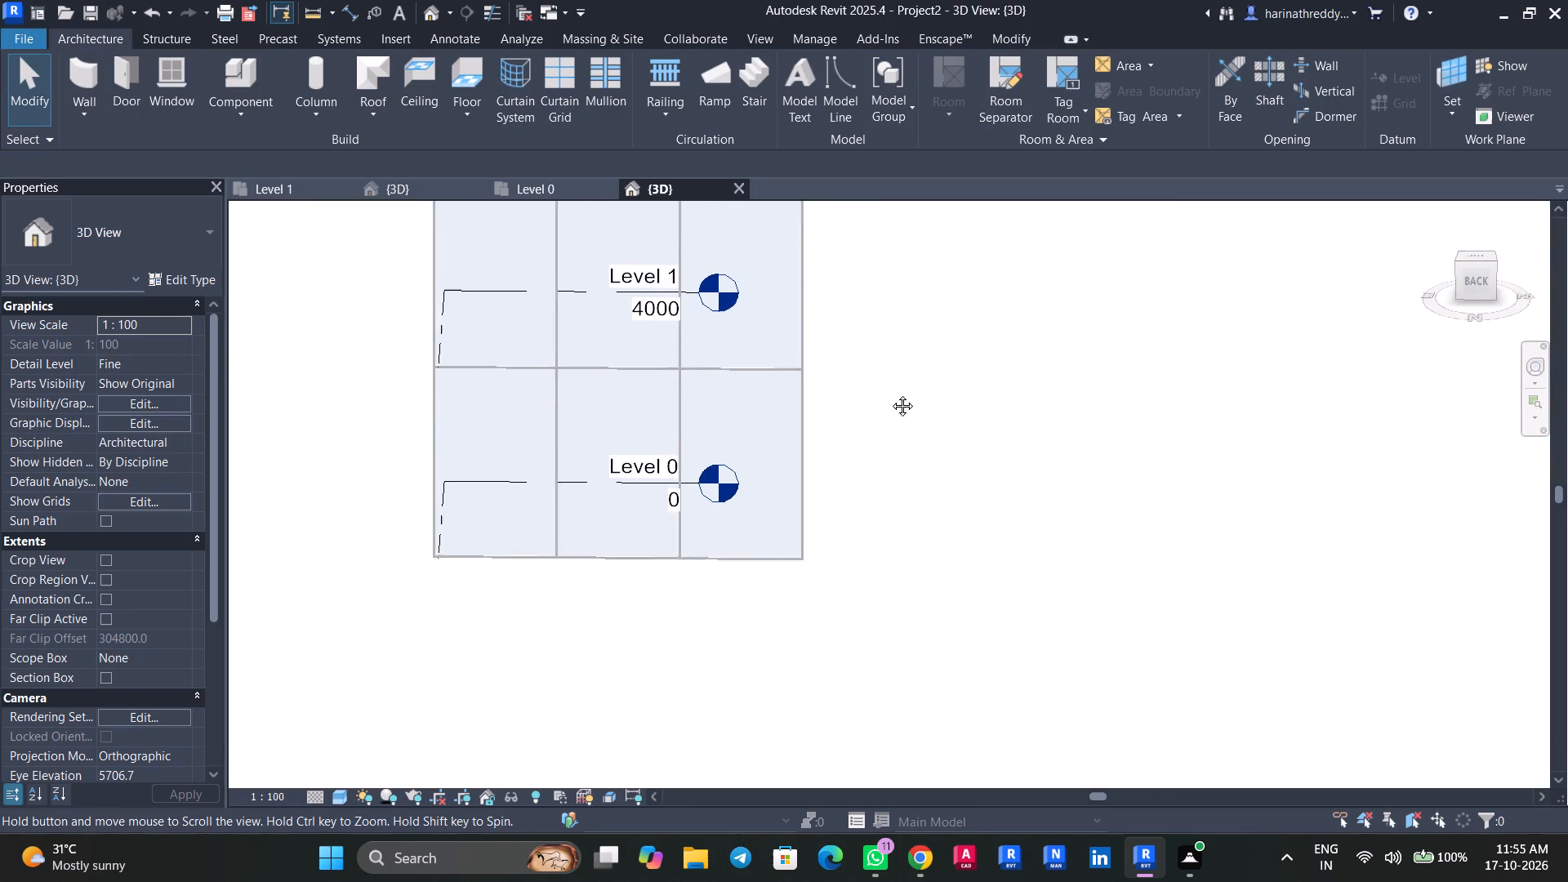
middle_drag(890, 394, 830, 448)
scroll(830, 448, up, 1)
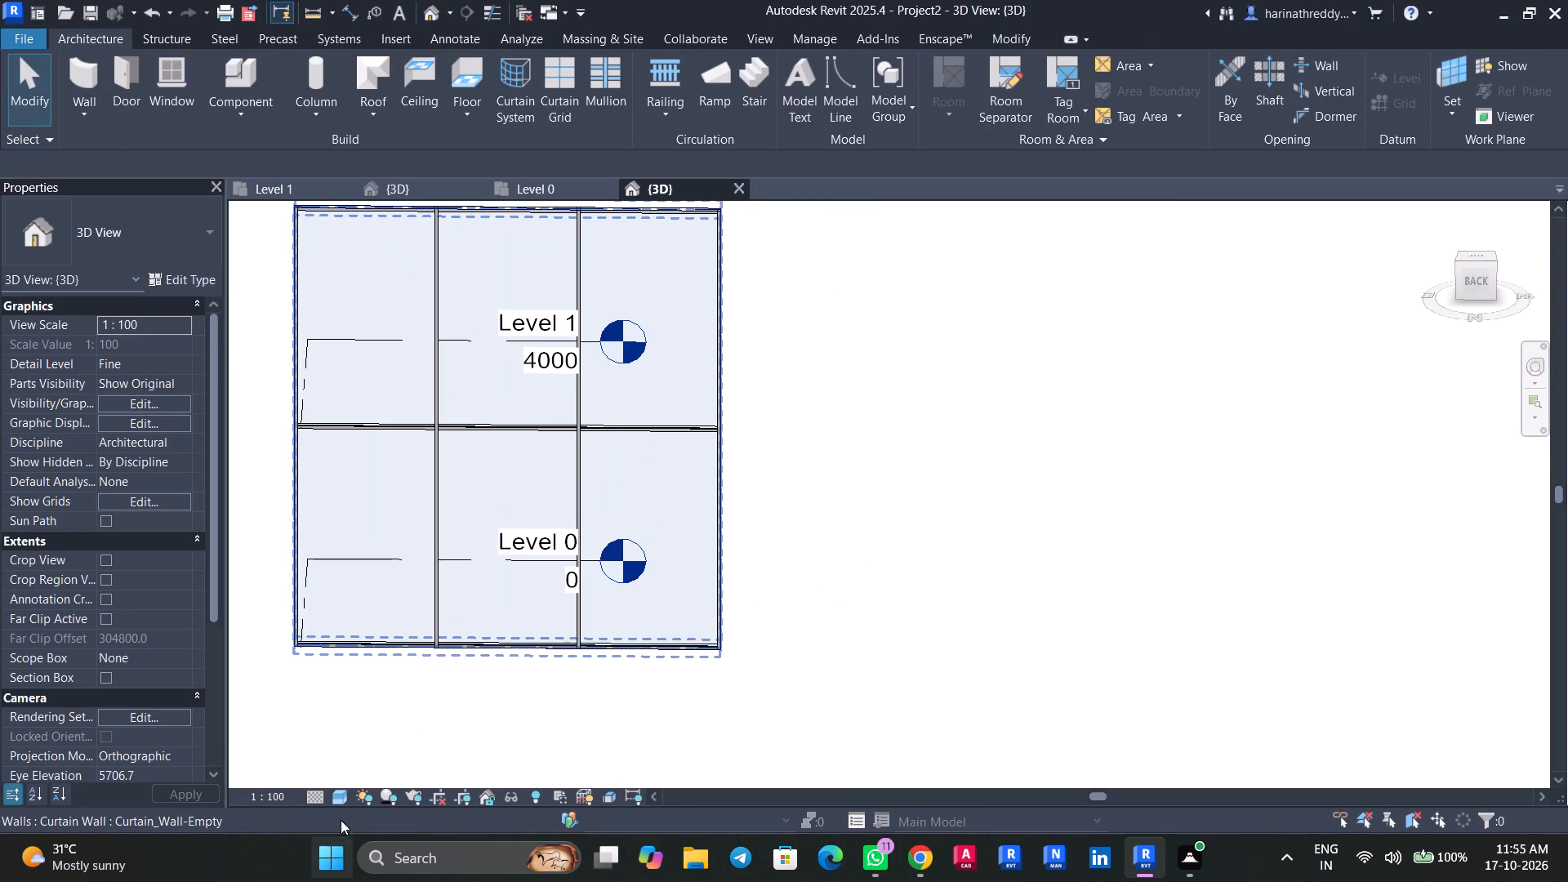
click(911, 435)
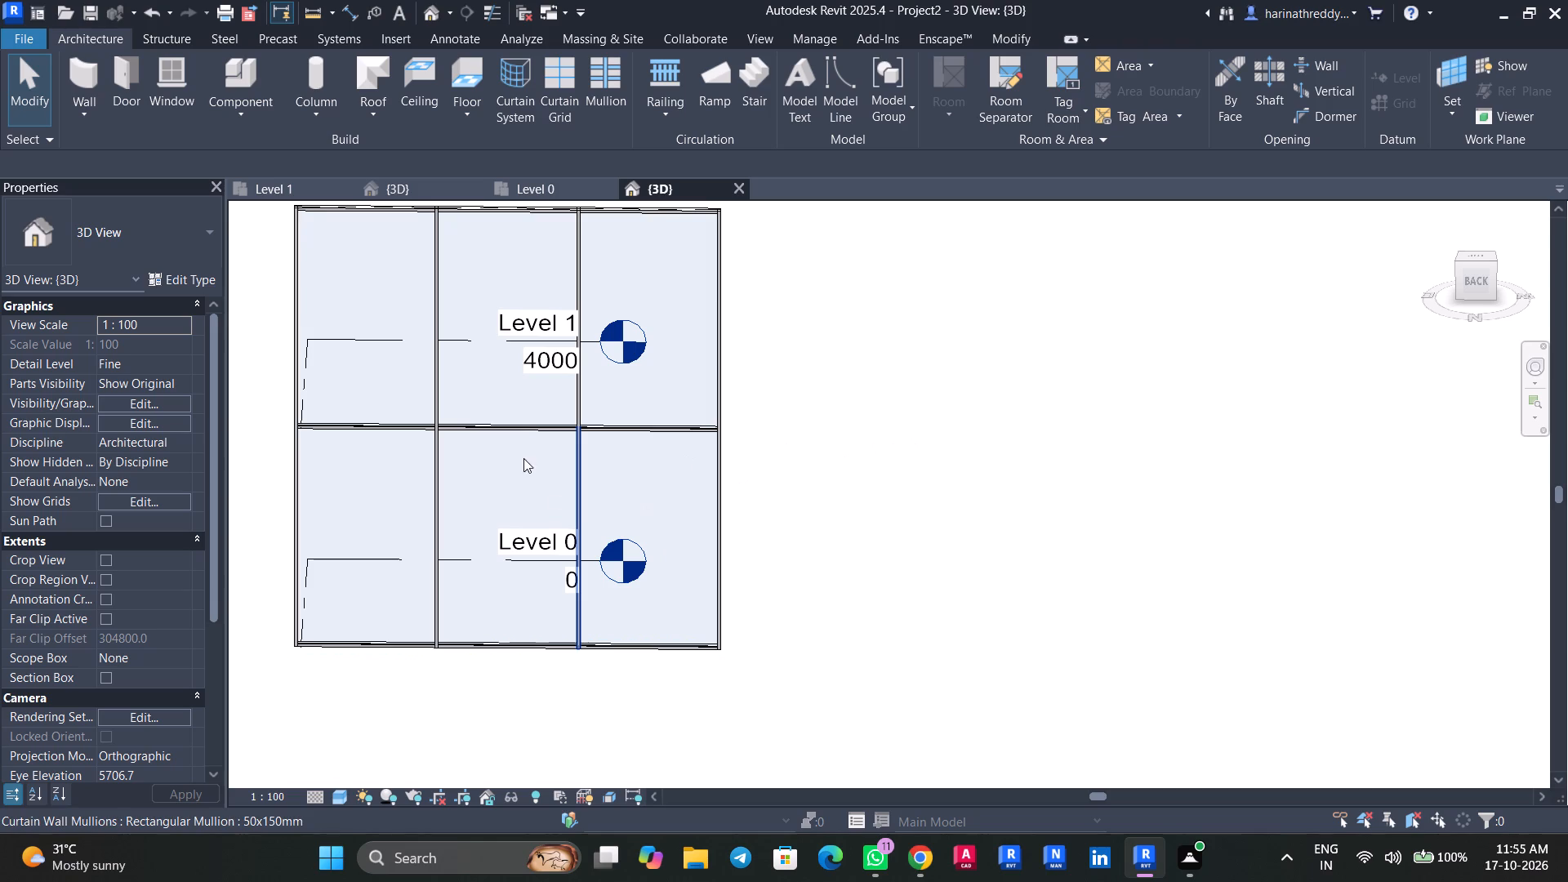
drag(792, 449, 793, 460)
scroll(817, 506, down, 3)
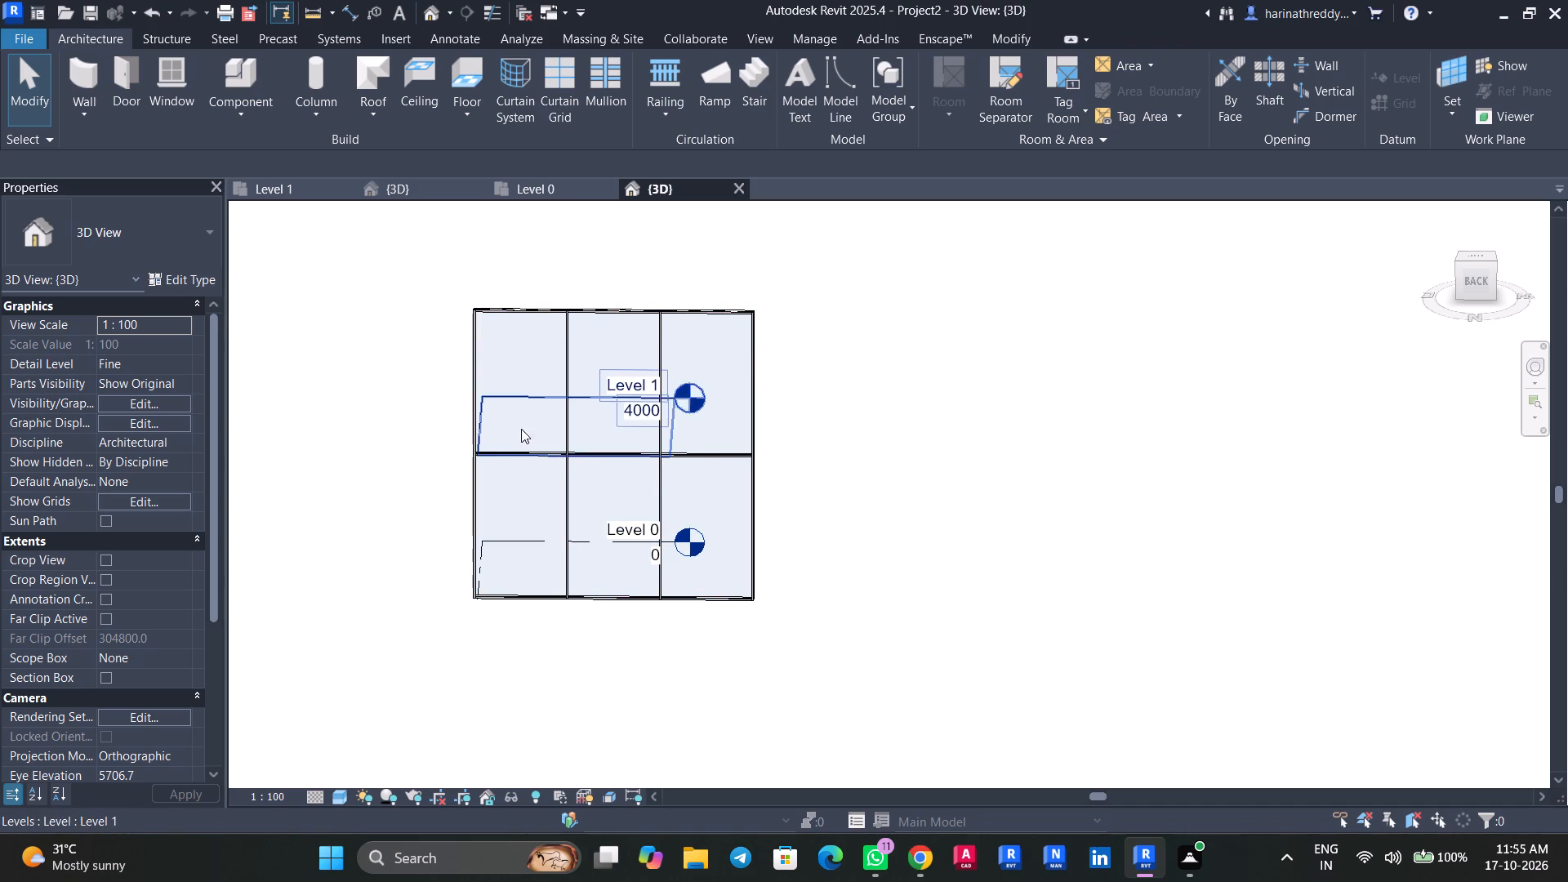
Examine the mullions up close along the curtain wall's top edge and where they meet the vertical grid lines.
scroll(517, 436, up, 6)
scroll(589, 347, down, 2)
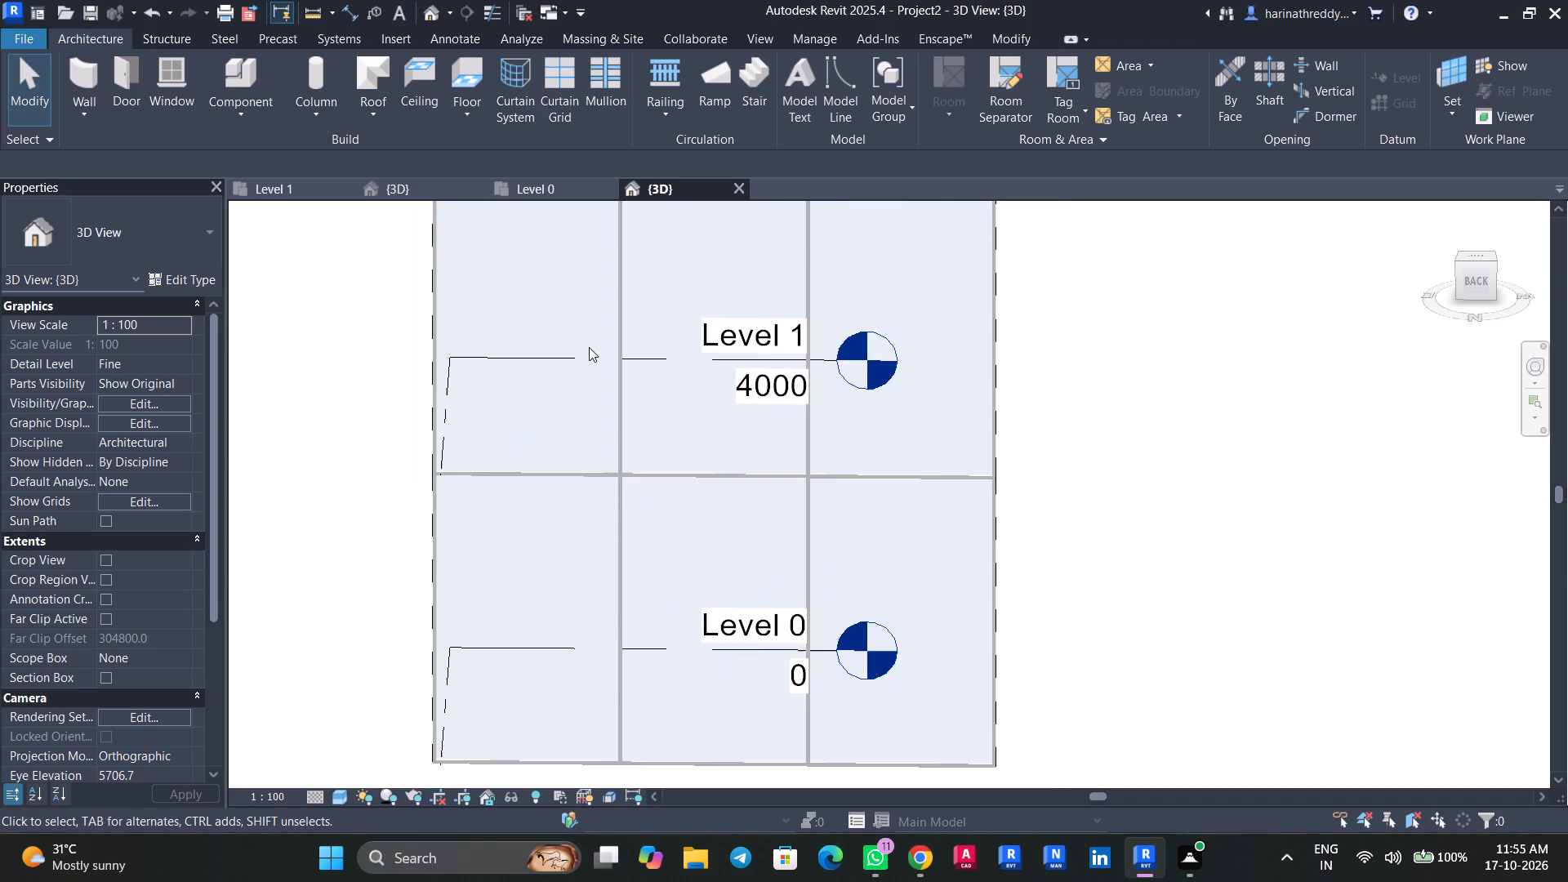
scroll(621, 225, up, 6)
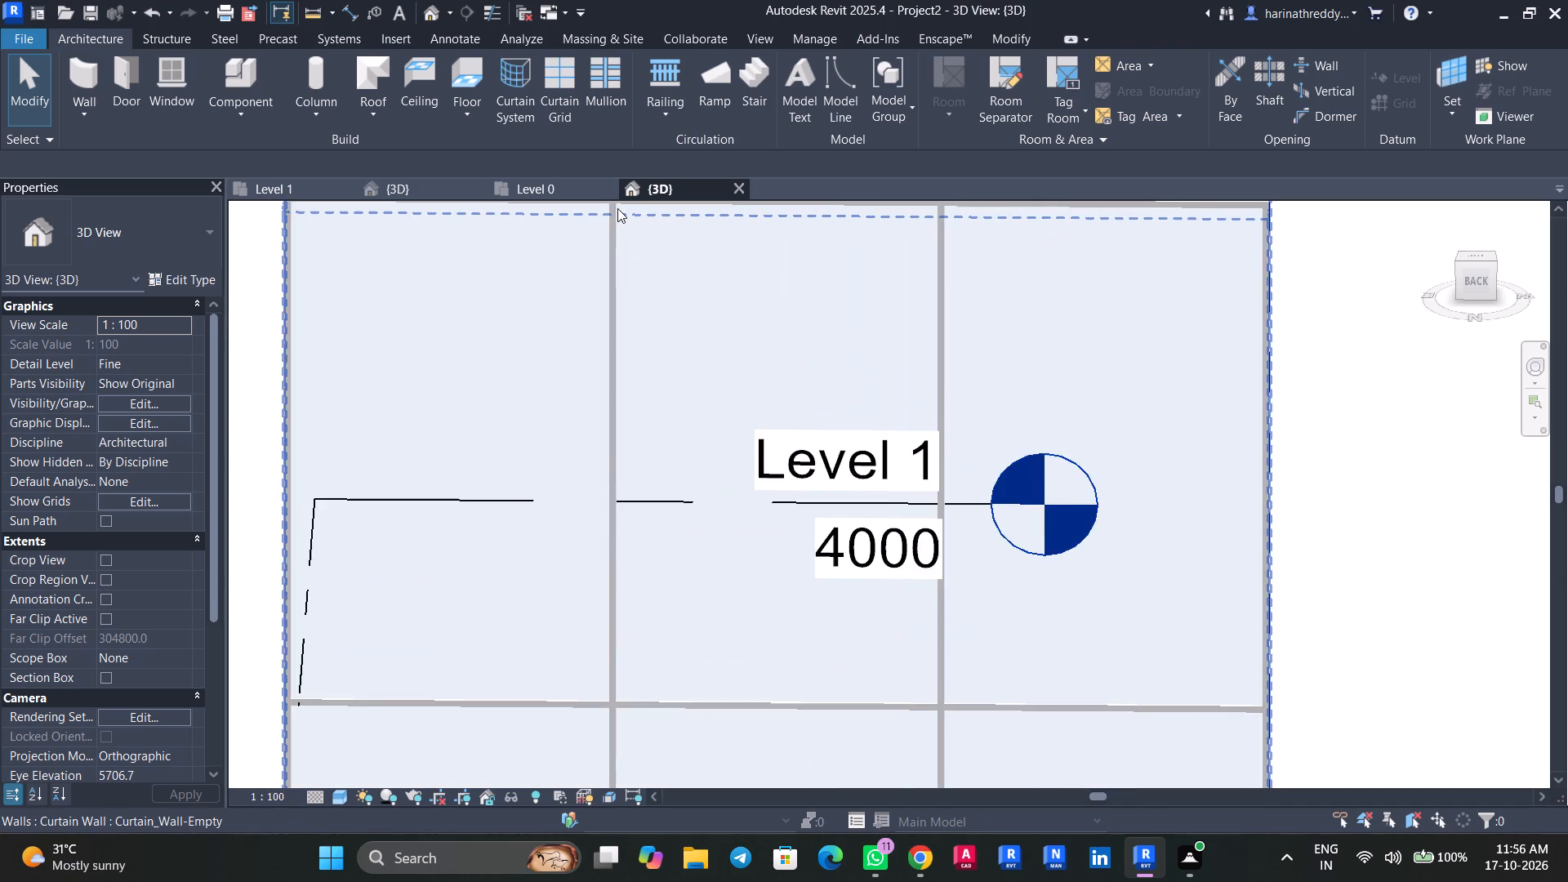
scroll(617, 208, up, 3)
scroll(612, 323, down, 2)
scroll(617, 314, up, 1)
scroll(617, 314, down, 1)
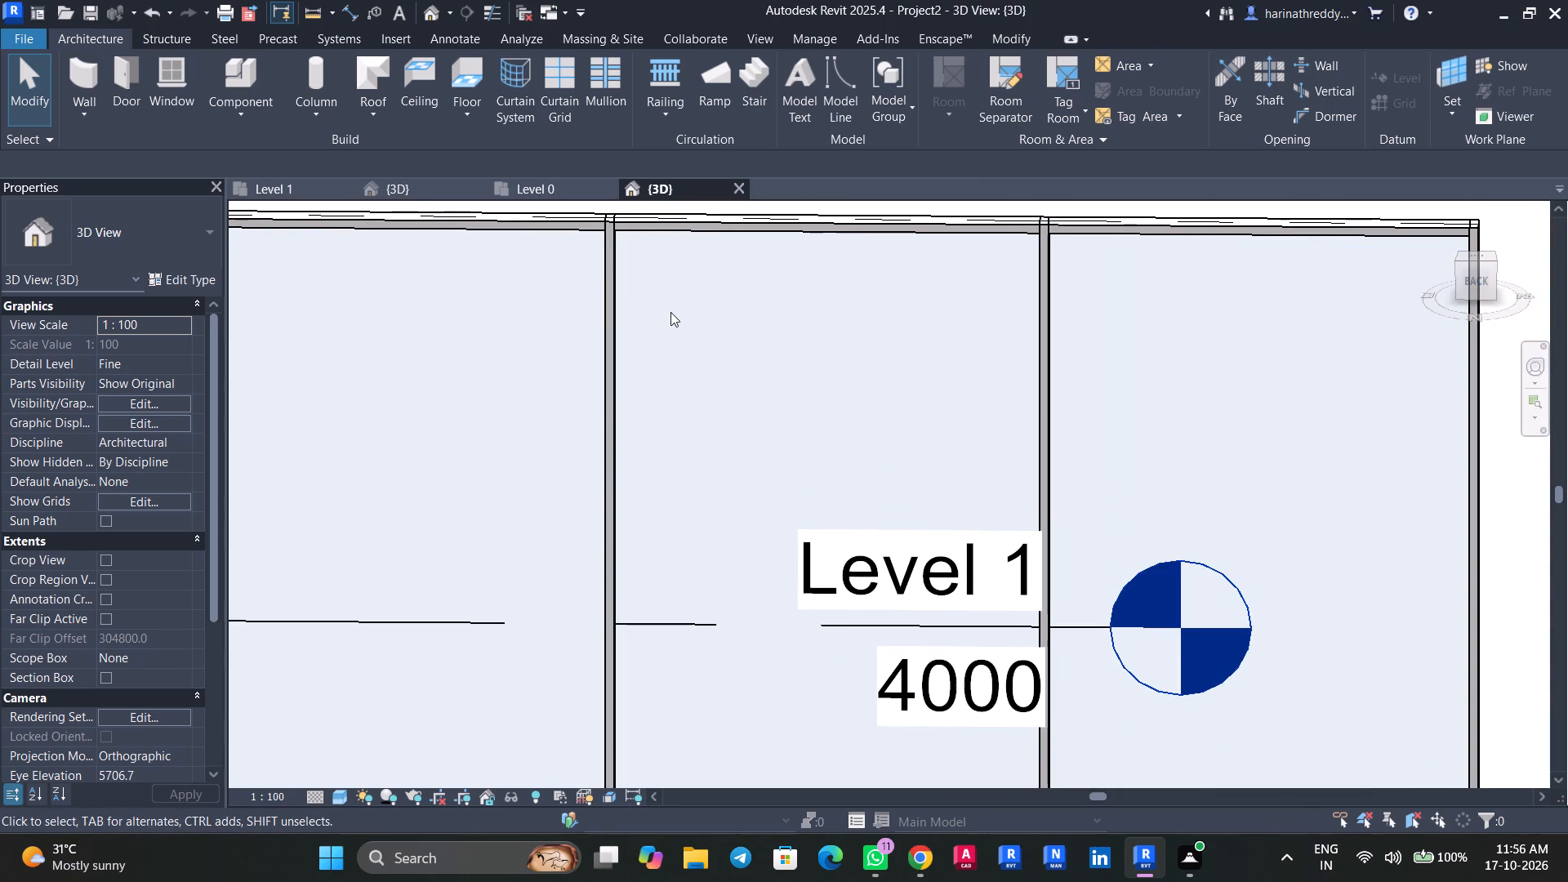
scroll(675, 313, down, 9)
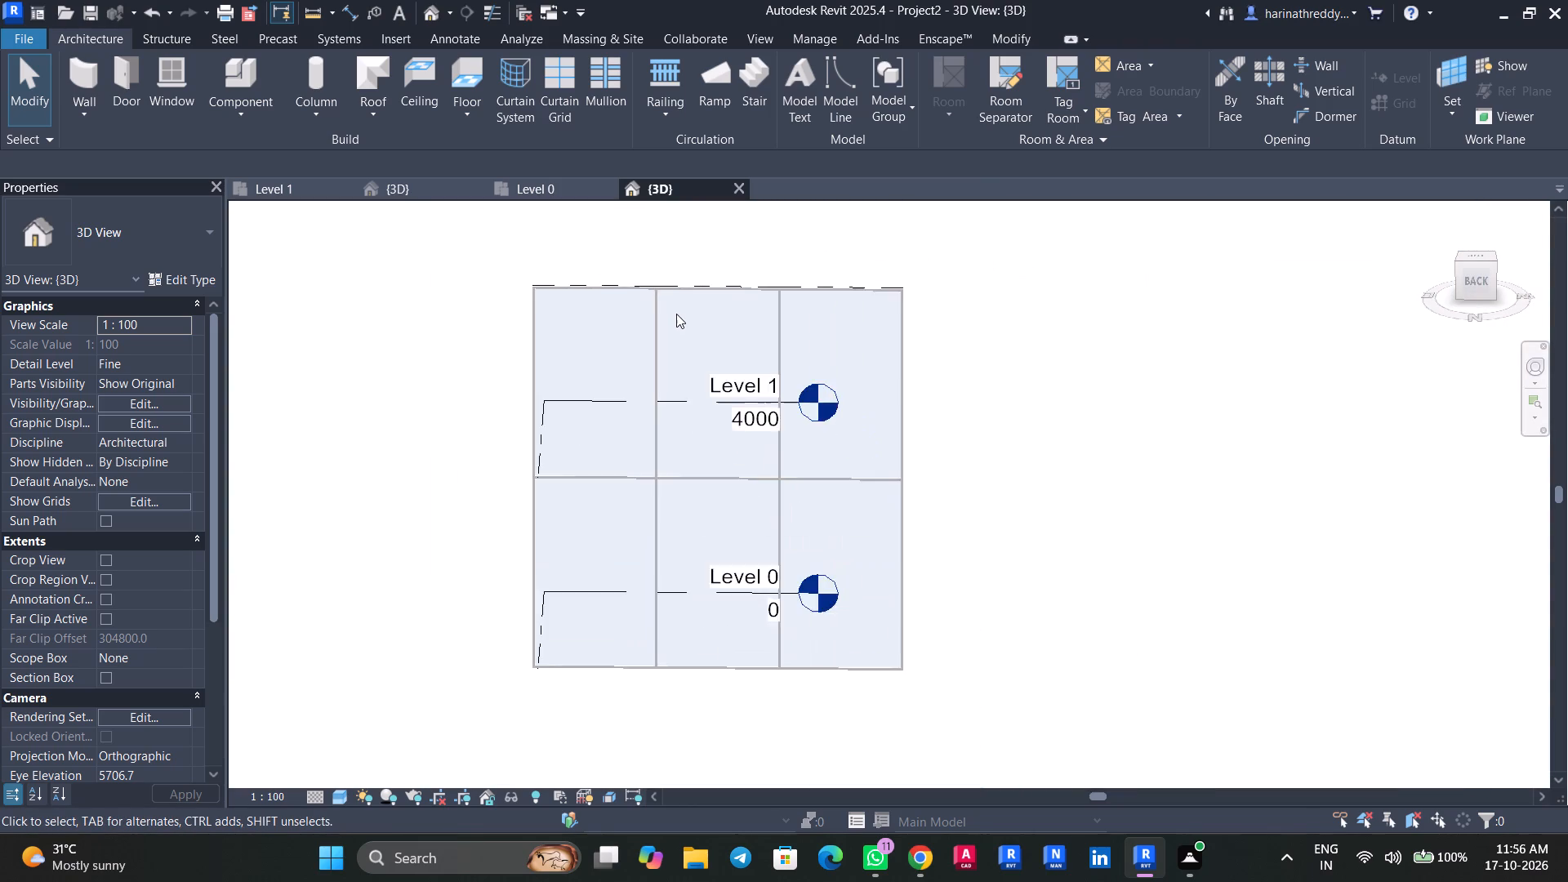
scroll(676, 314, down, 2)
scroll(669, 362, up, 5)
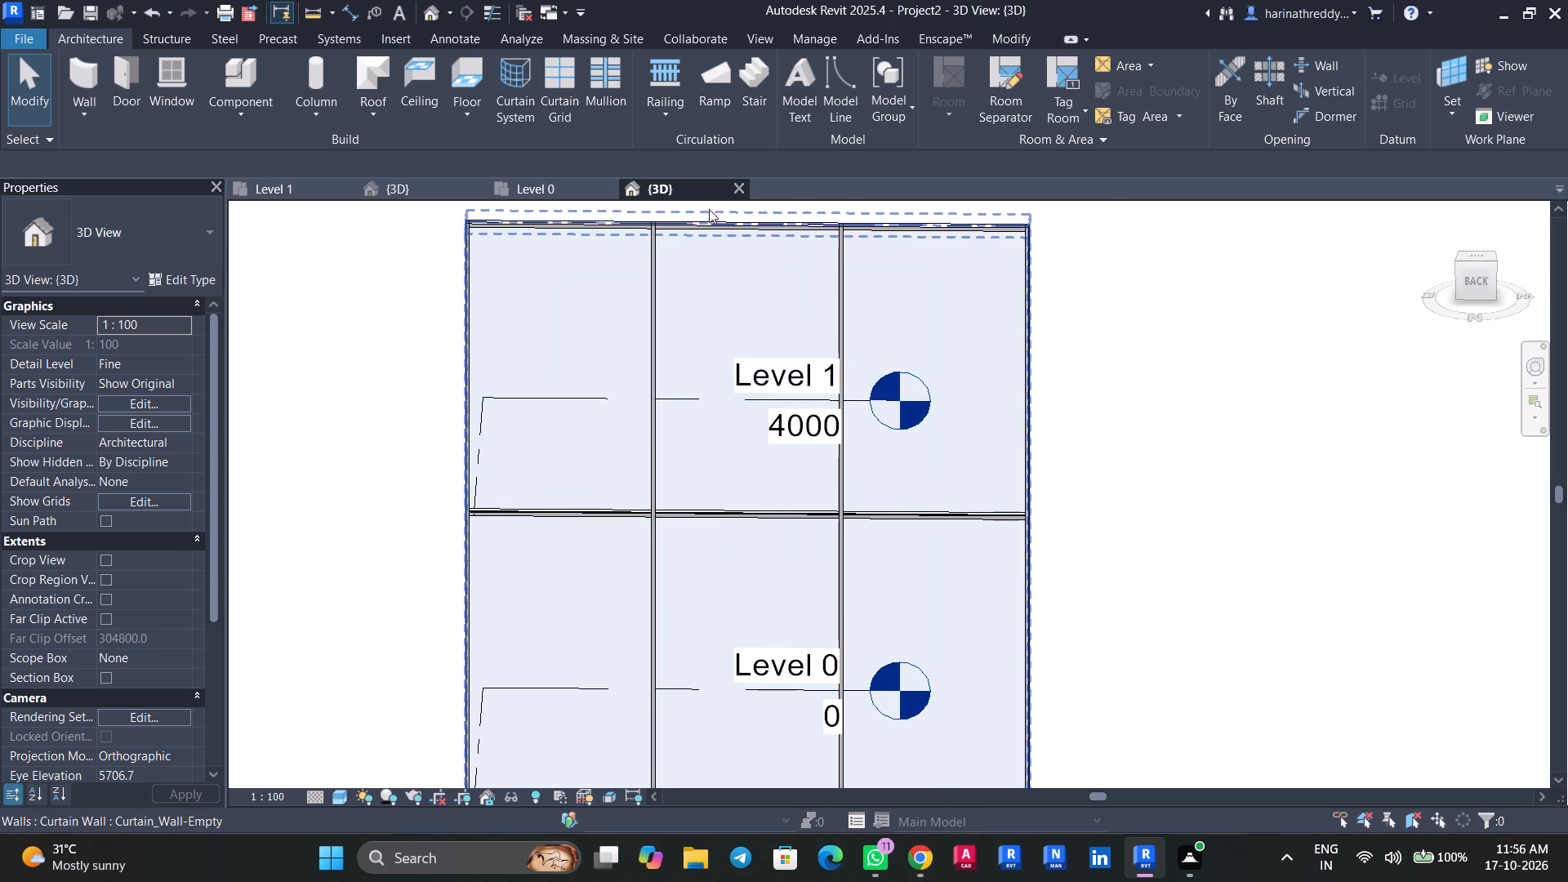
scroll(635, 230, up, 10)
middle_drag(693, 278, 702, 362)
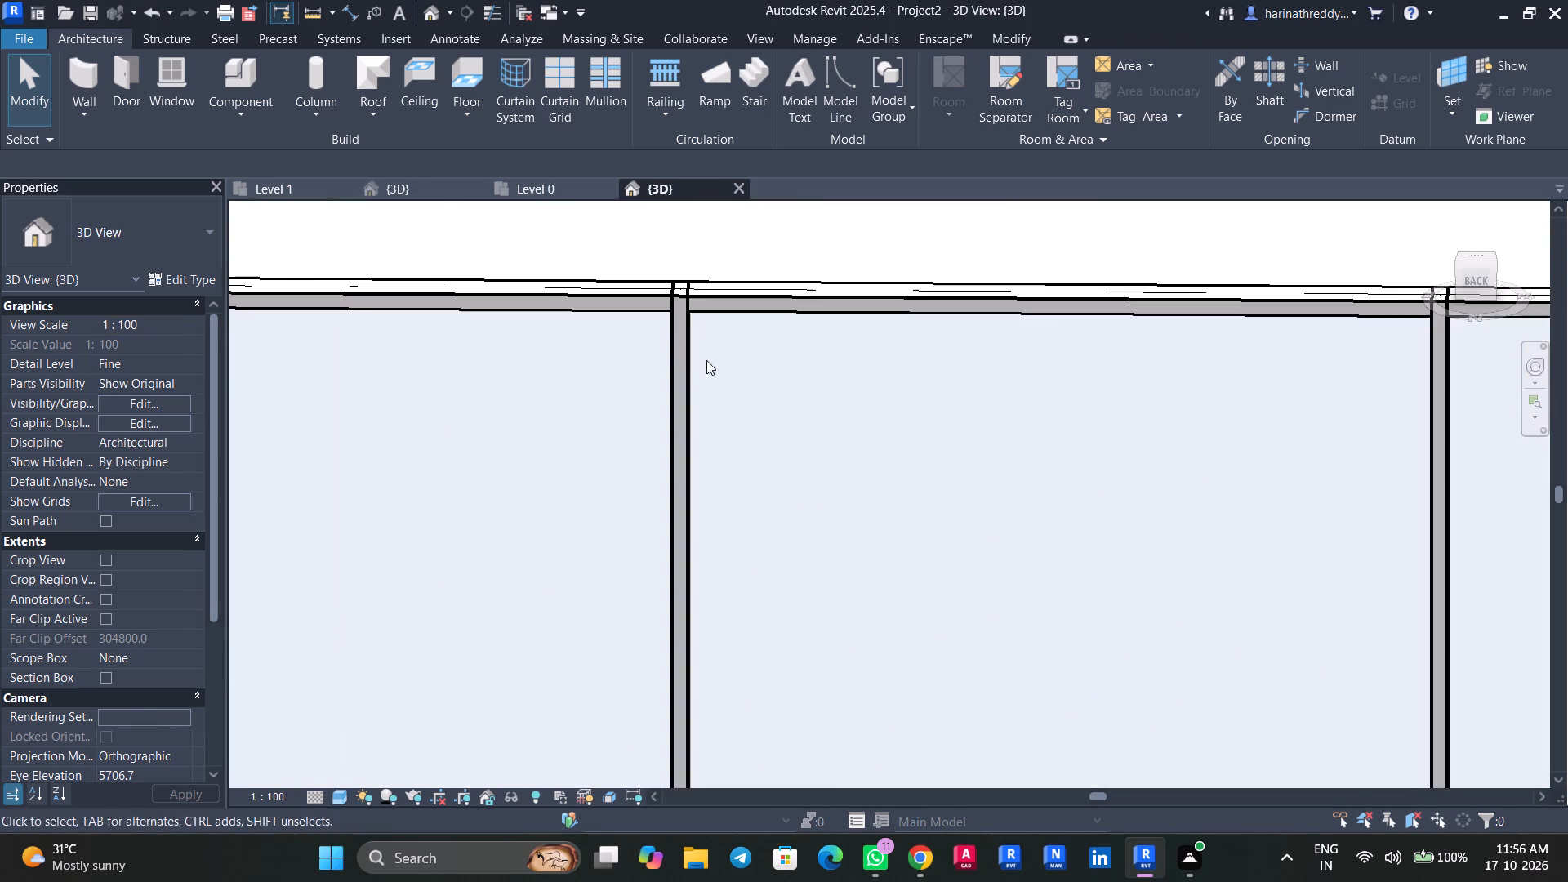
scroll(751, 341, down, 1)
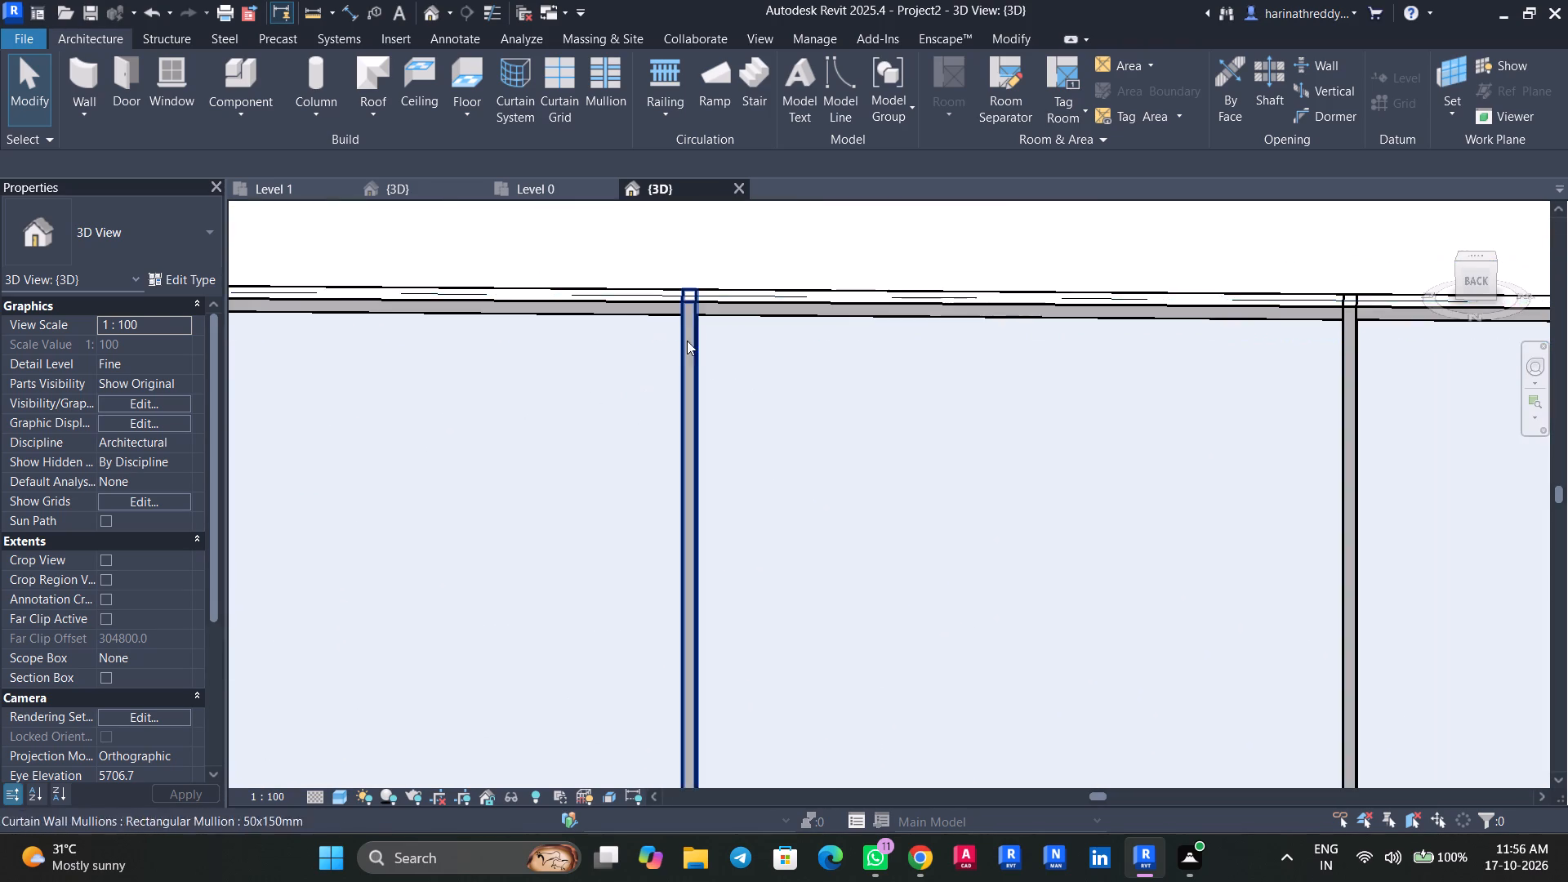
scroll(697, 338, up, 10)
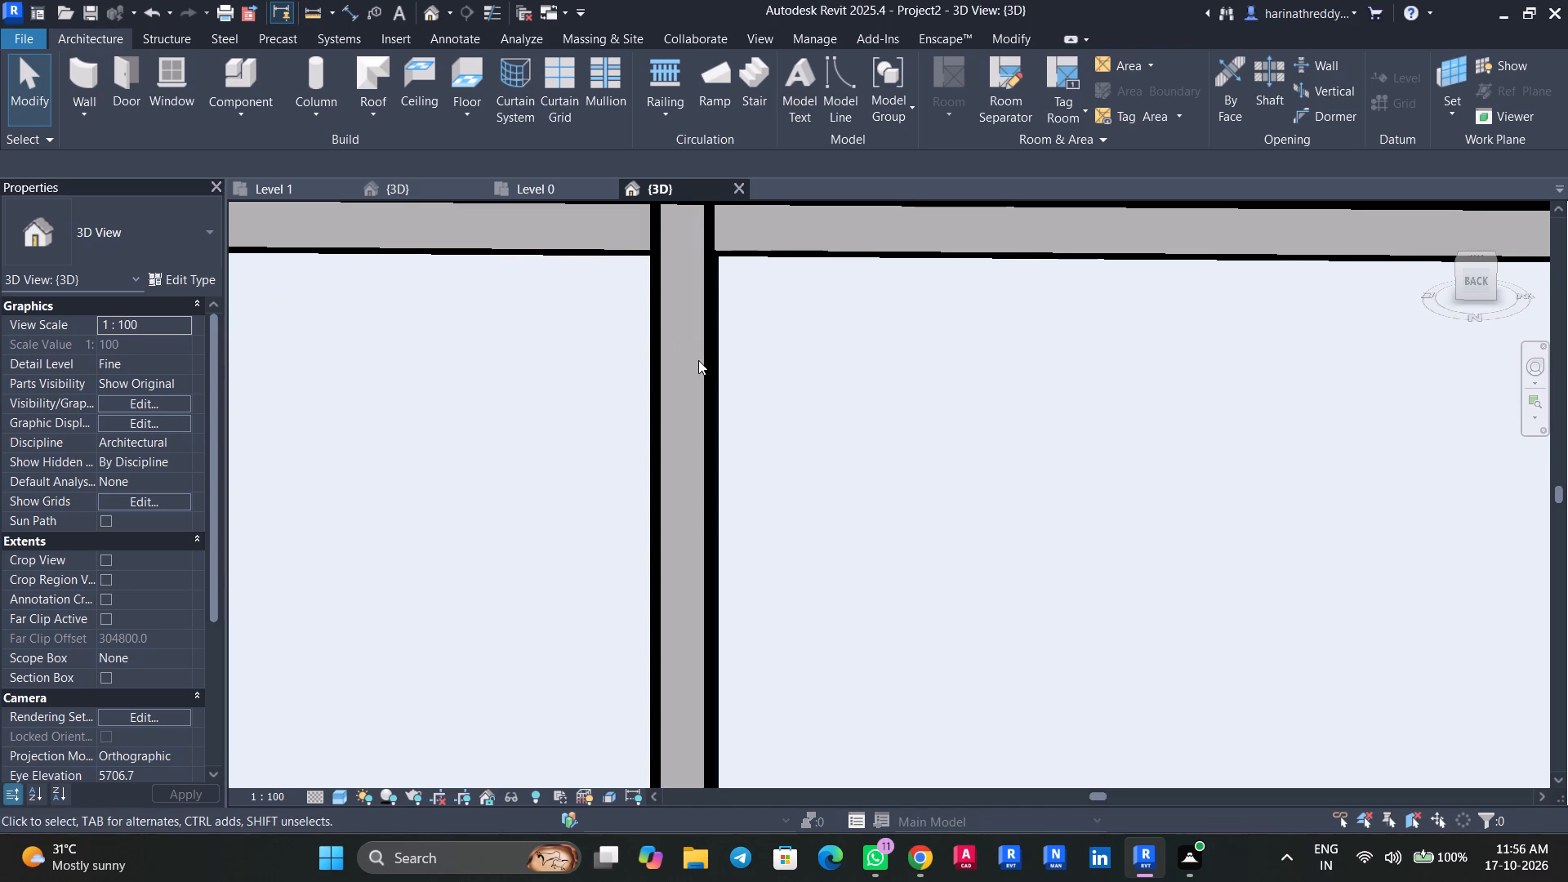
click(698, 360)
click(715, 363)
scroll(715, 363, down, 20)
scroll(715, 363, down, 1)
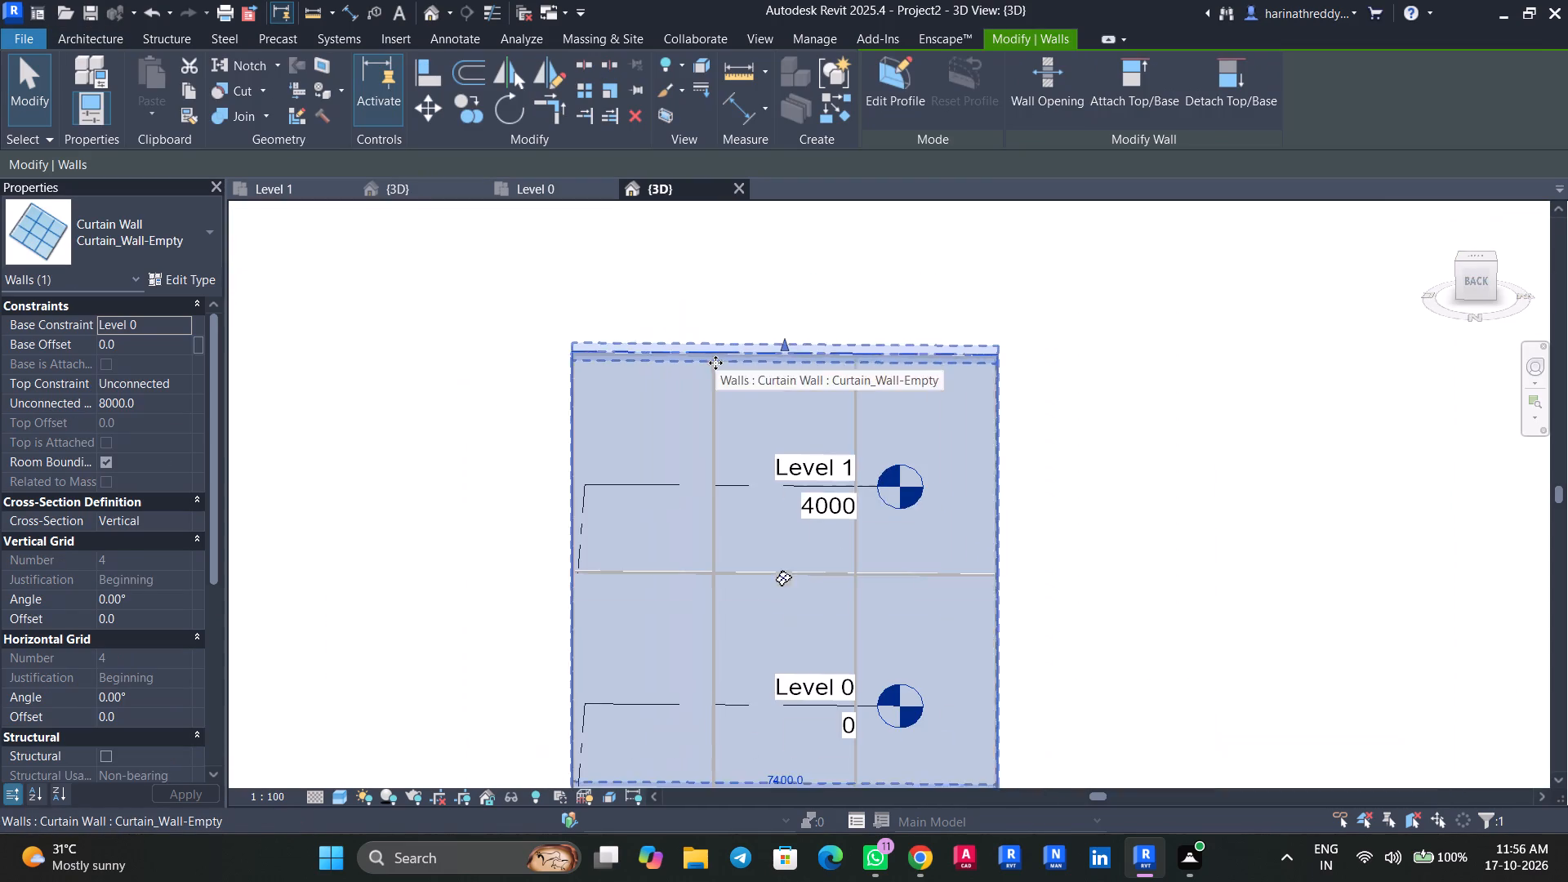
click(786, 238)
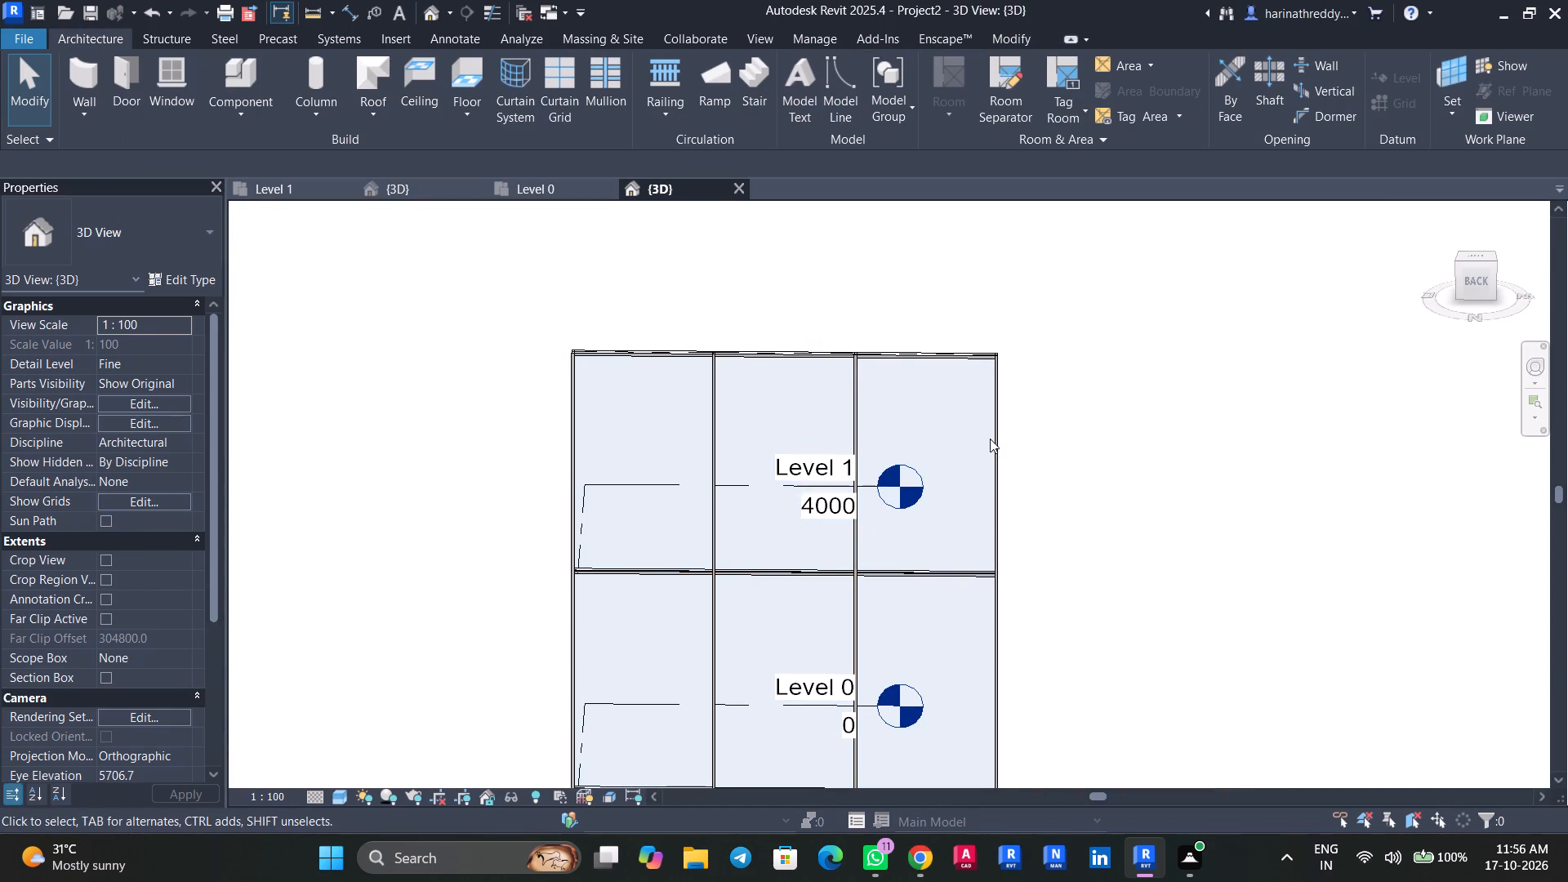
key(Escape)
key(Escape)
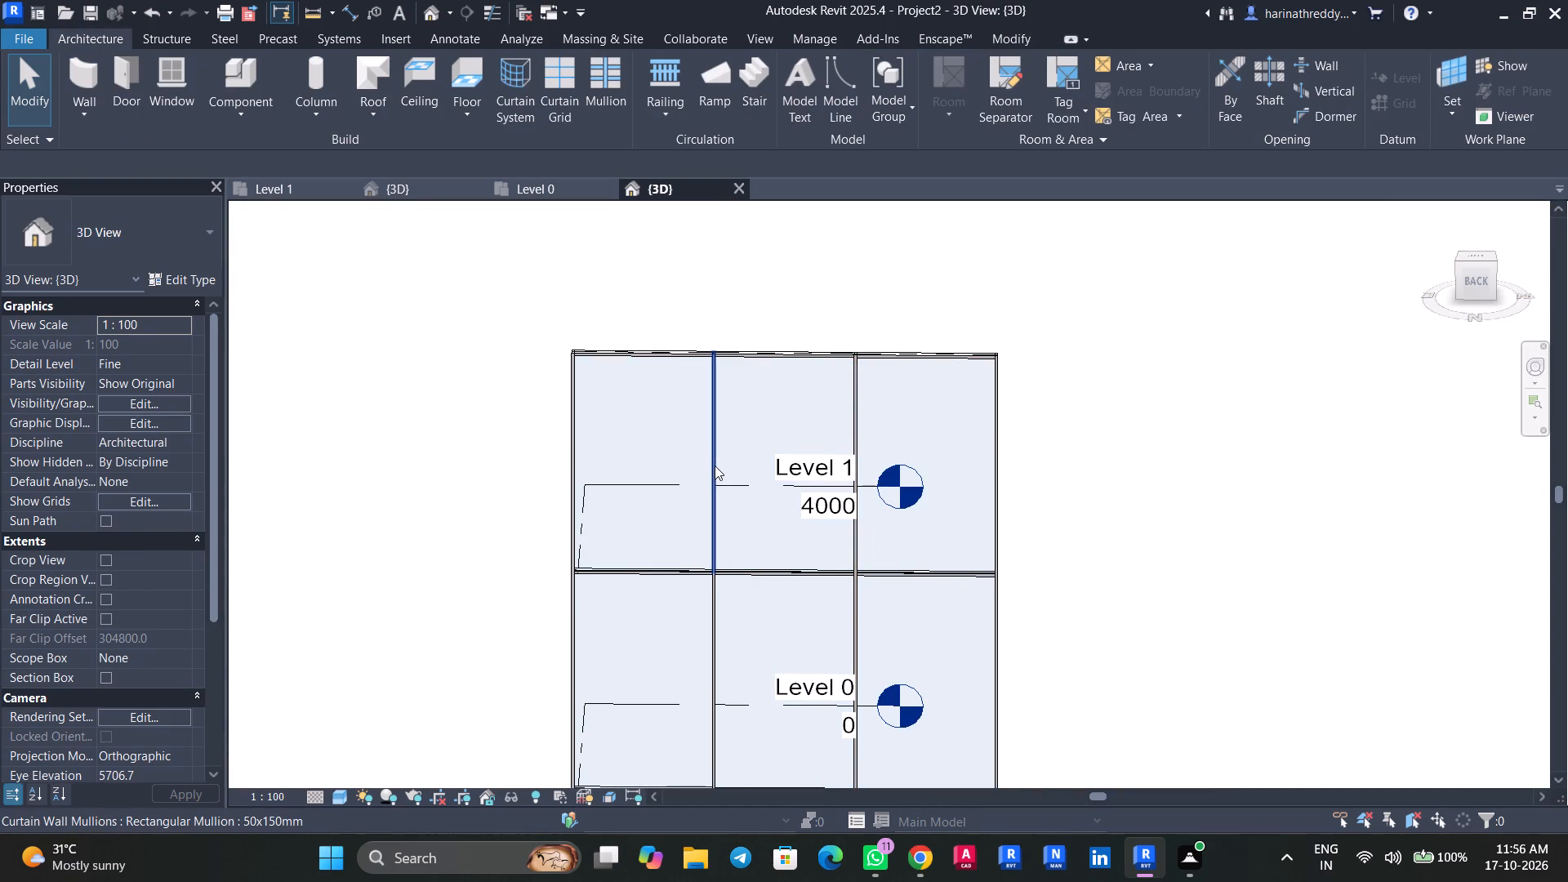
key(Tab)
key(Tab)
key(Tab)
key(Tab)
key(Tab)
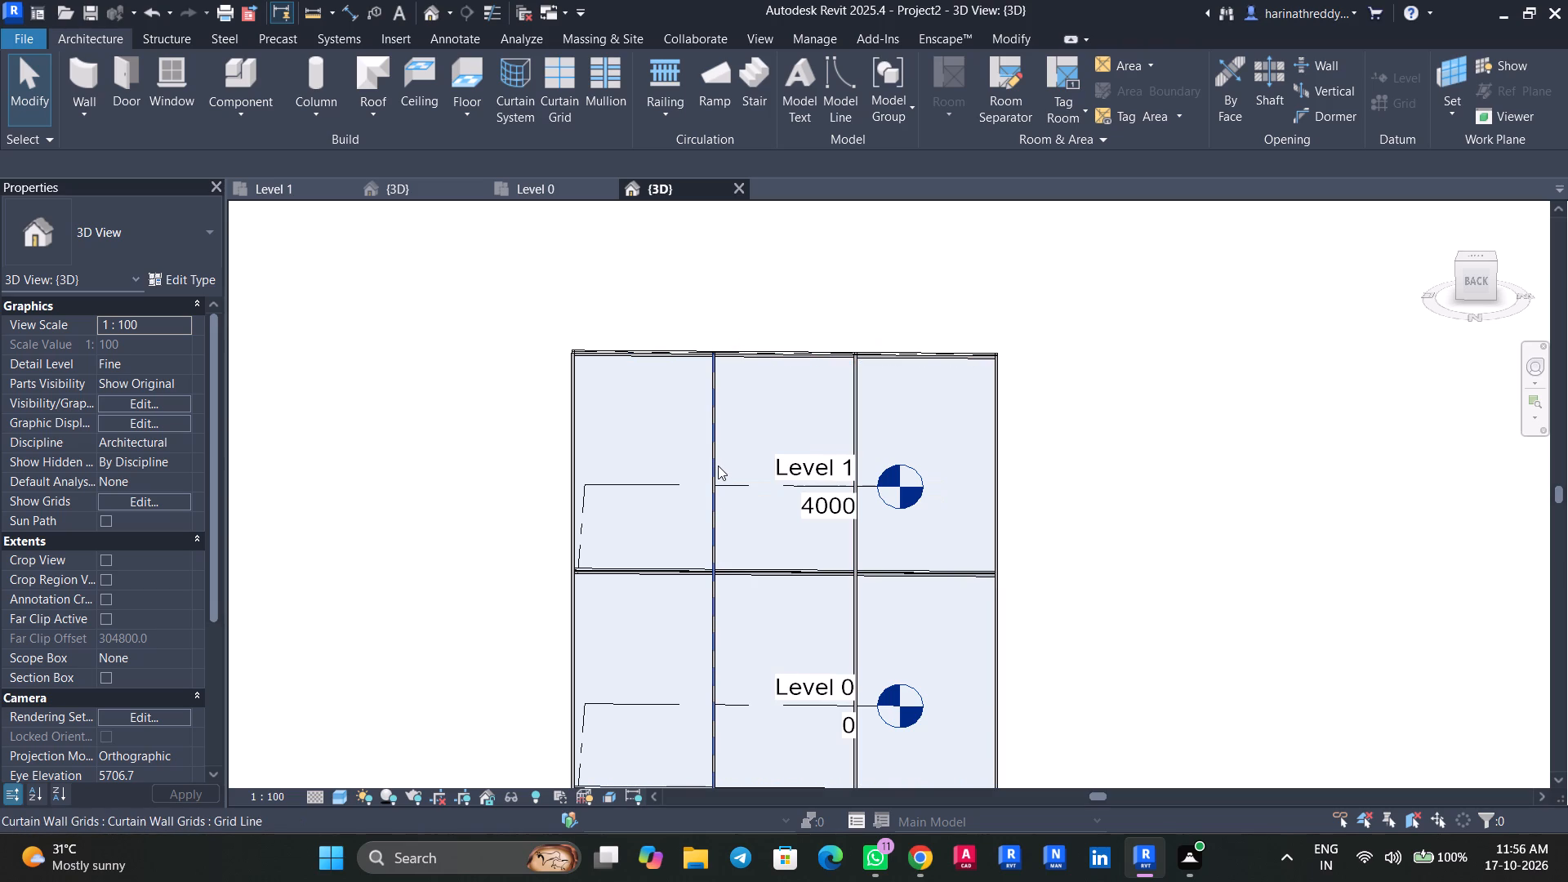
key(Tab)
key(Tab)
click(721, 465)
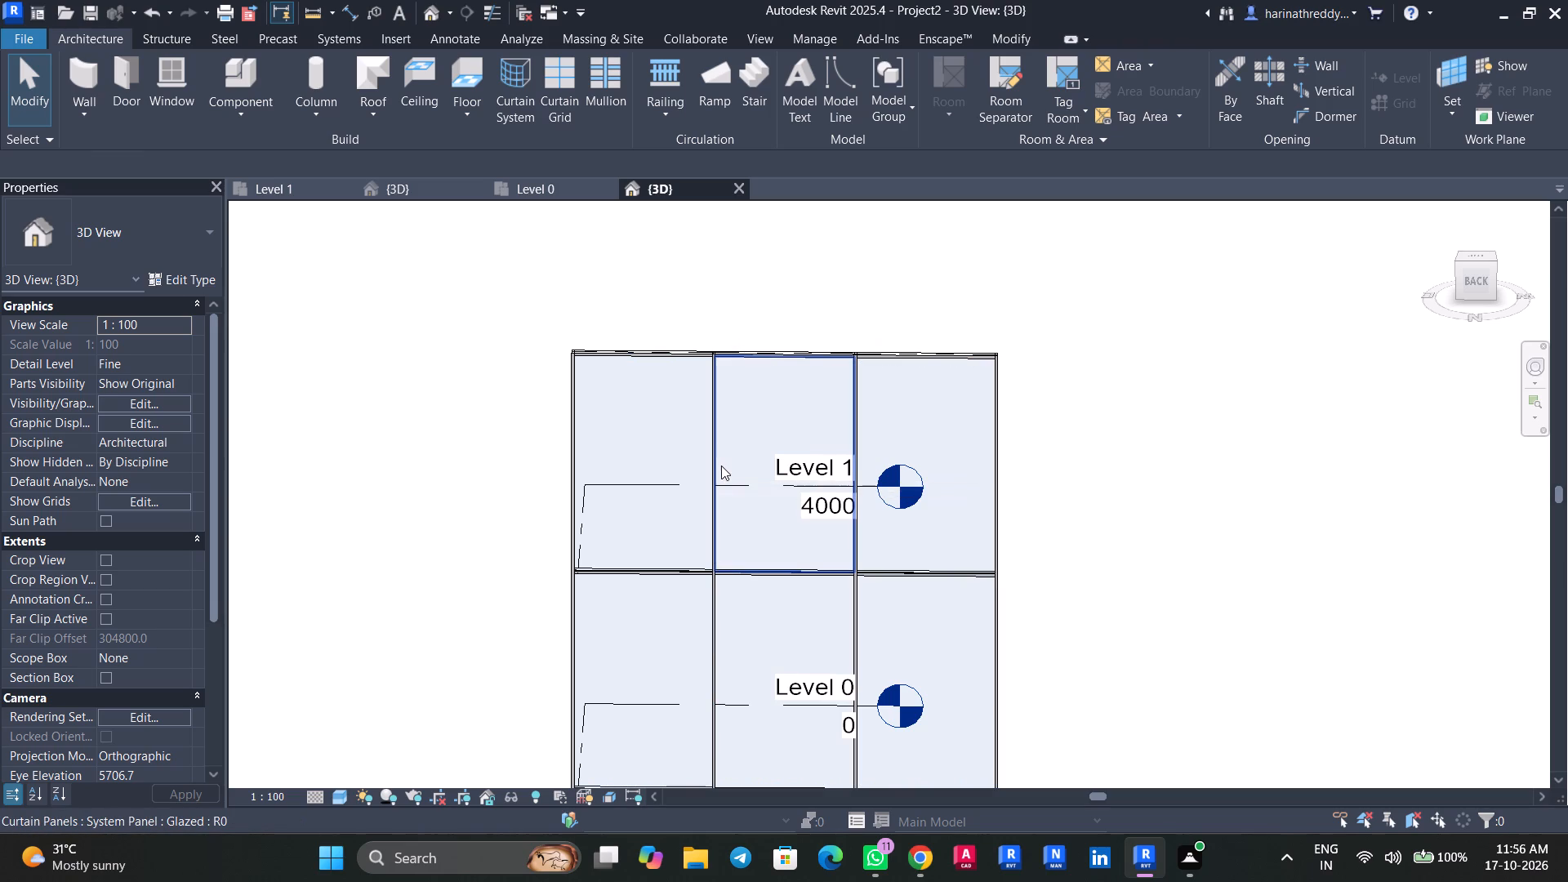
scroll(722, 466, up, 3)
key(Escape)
Duplicate the Rectangular Mullion 50x150mm type of an upper interior vertical mullion as a new type named 63mm.
click(708, 472)
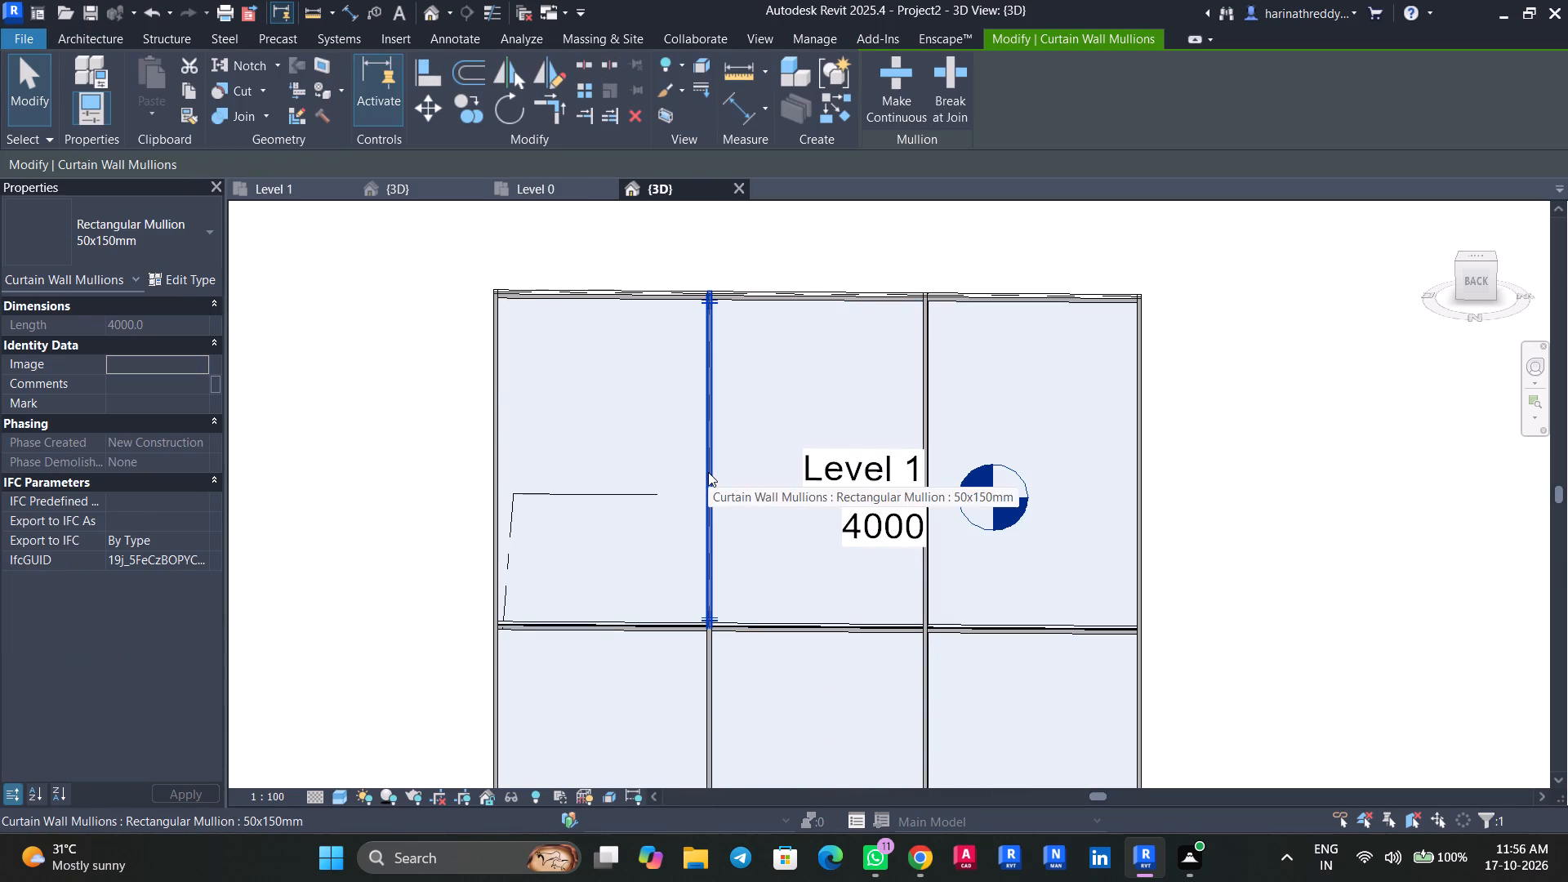
click(118, 233)
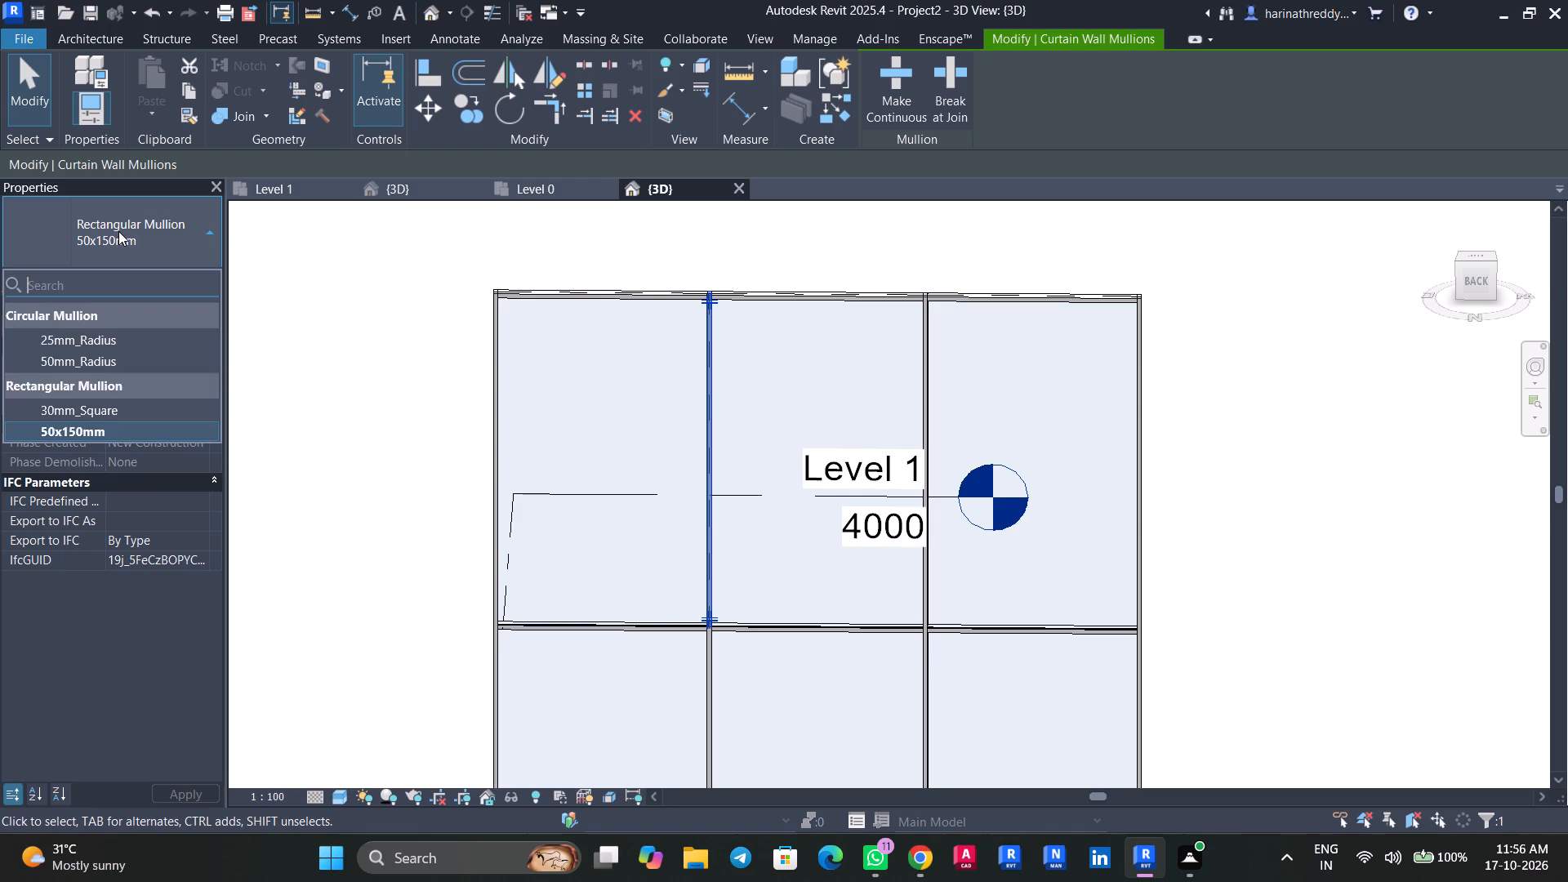
key(Escape)
click(168, 282)
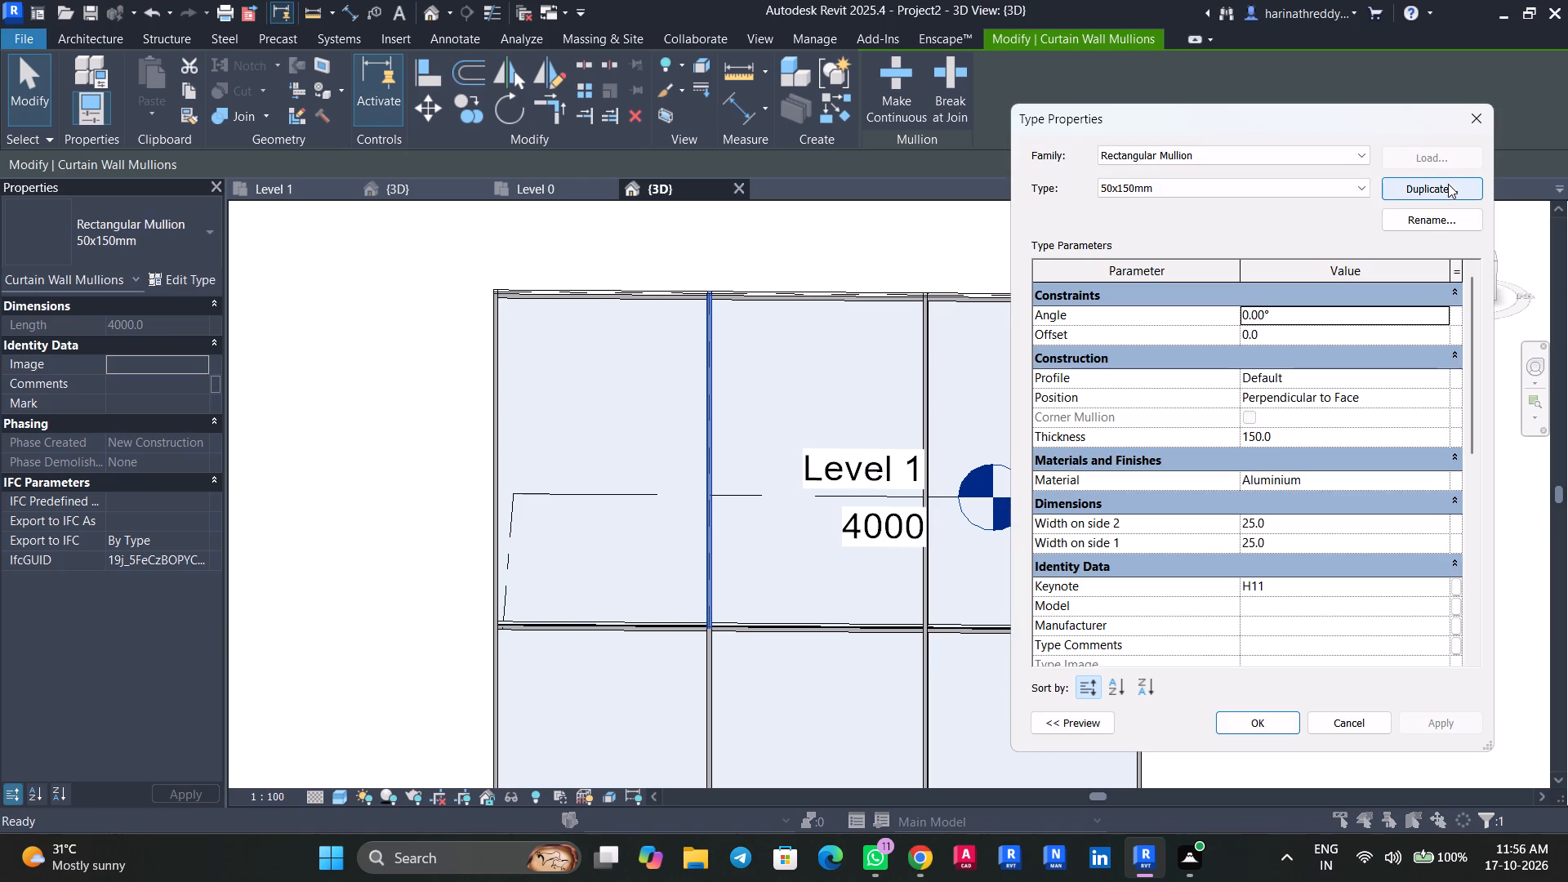
click(1445, 181)
key(6)
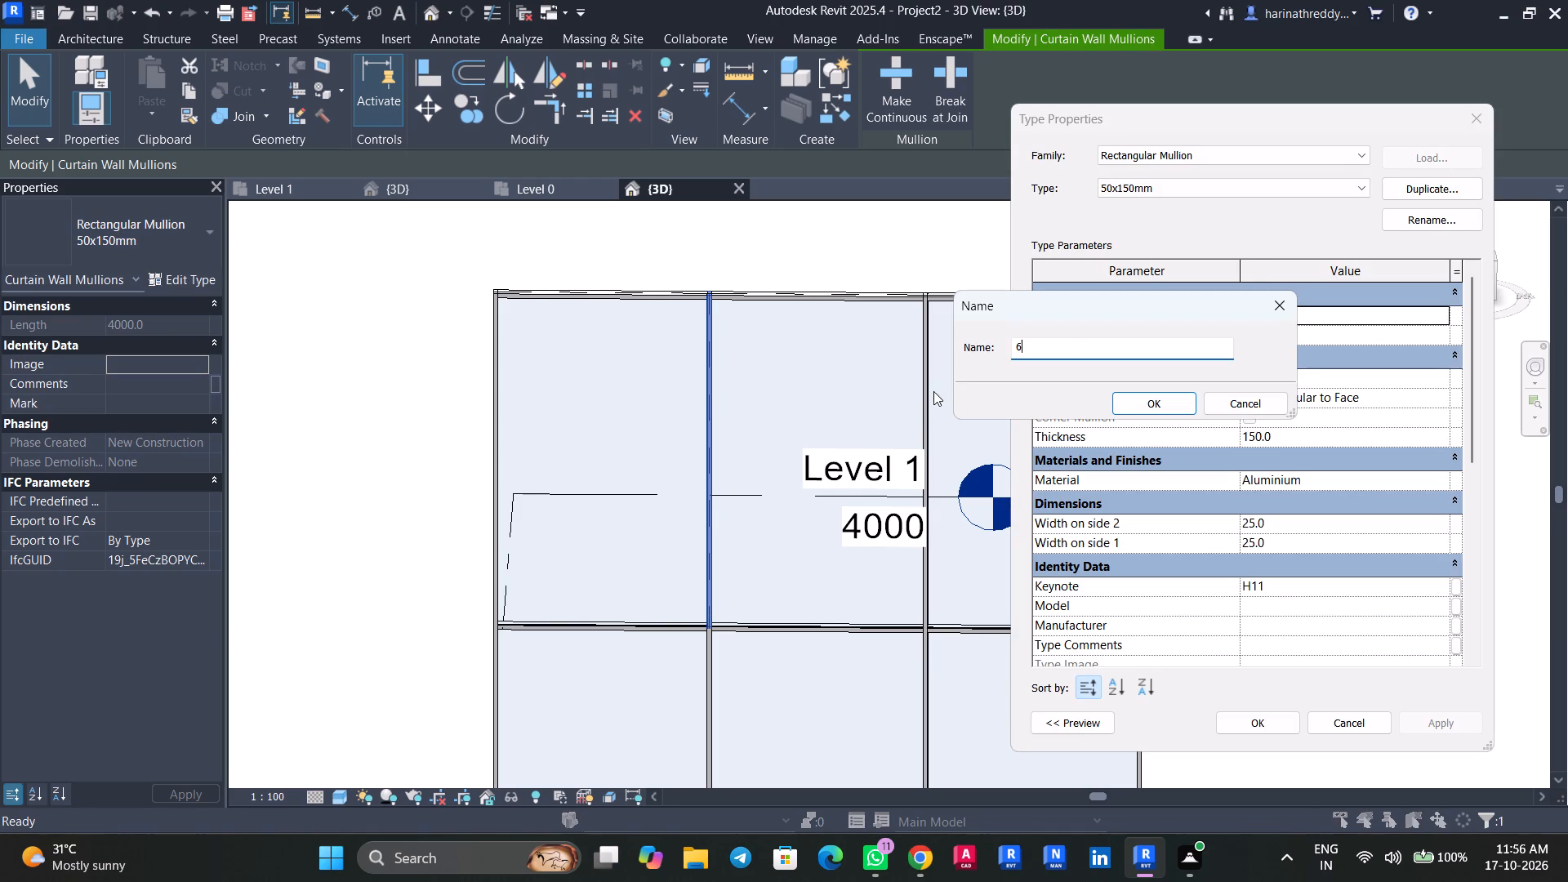
key(3)
text(mm)
key(Return)
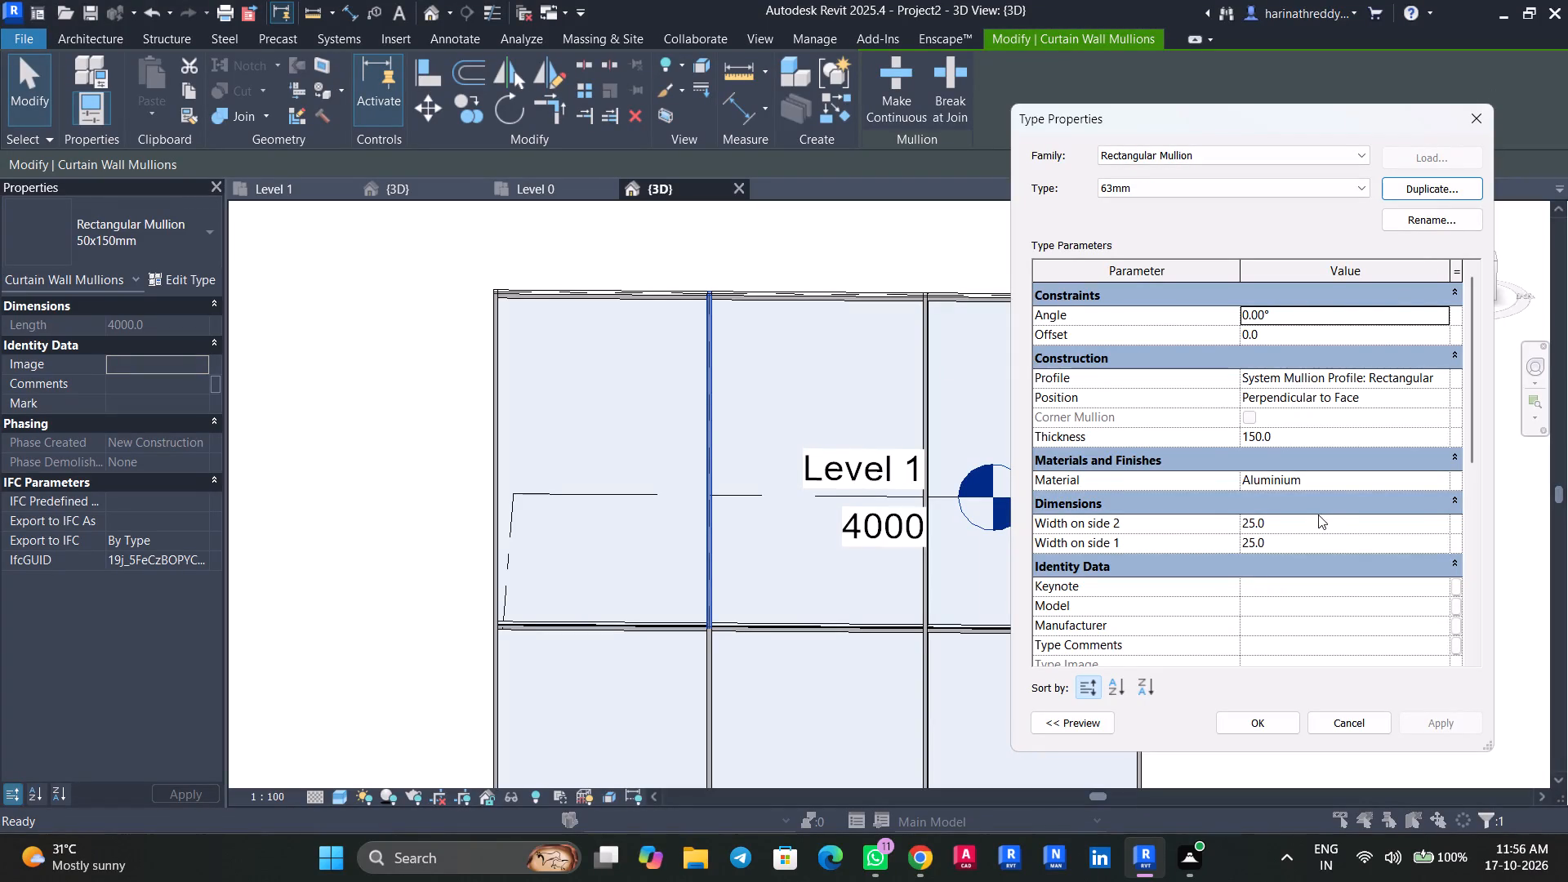
Open the Width on side 2 value of the 63mm mullion type for editing.
scroll(1318, 514, down, 3)
scroll(1302, 399, up, 4)
click(1292, 516)
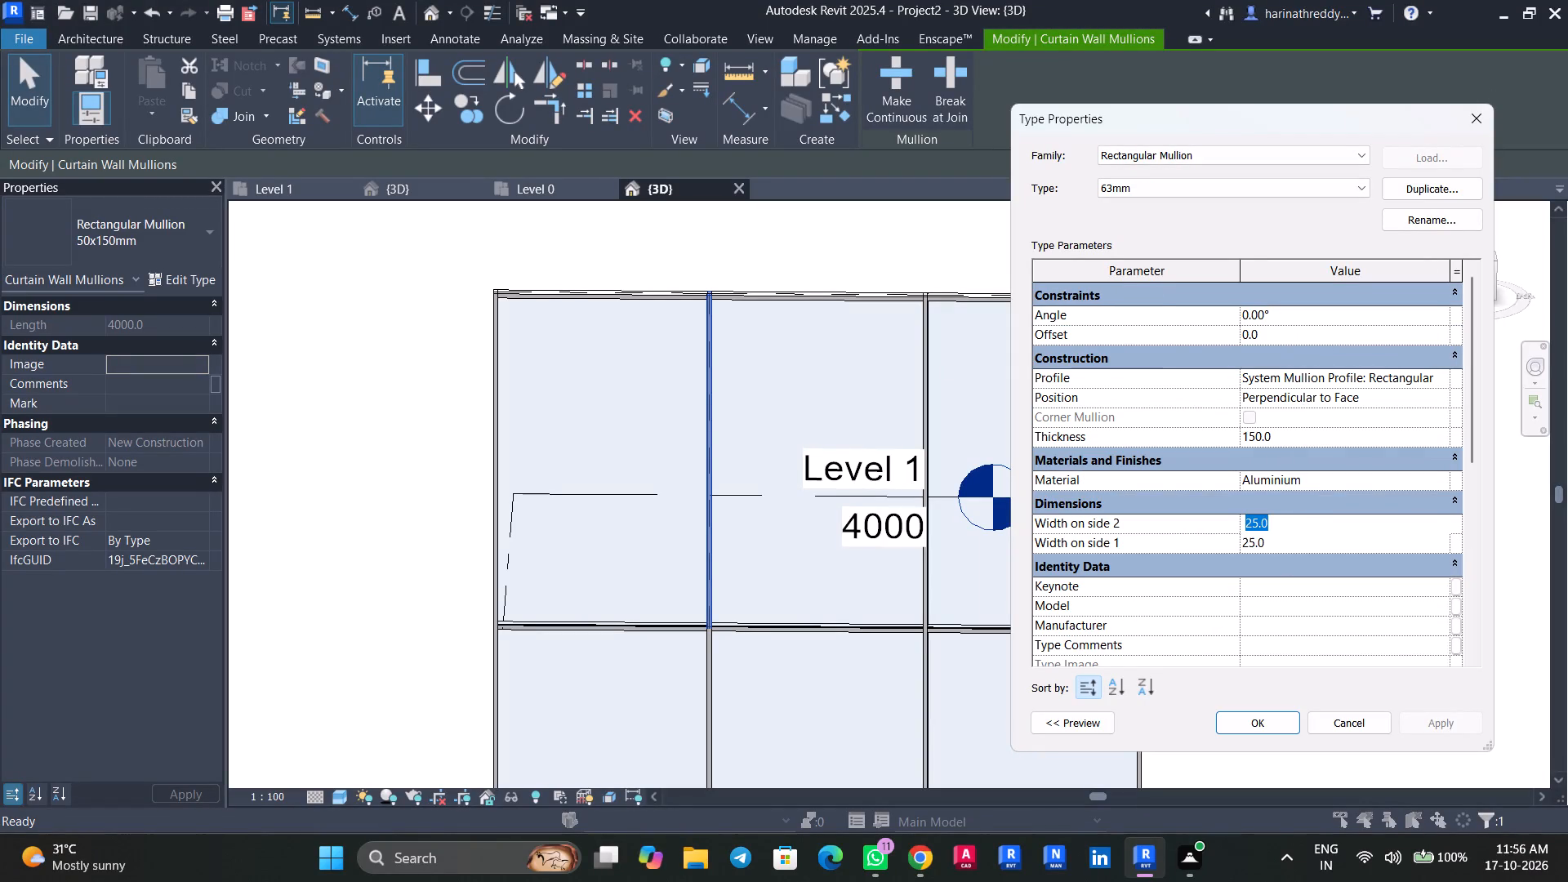
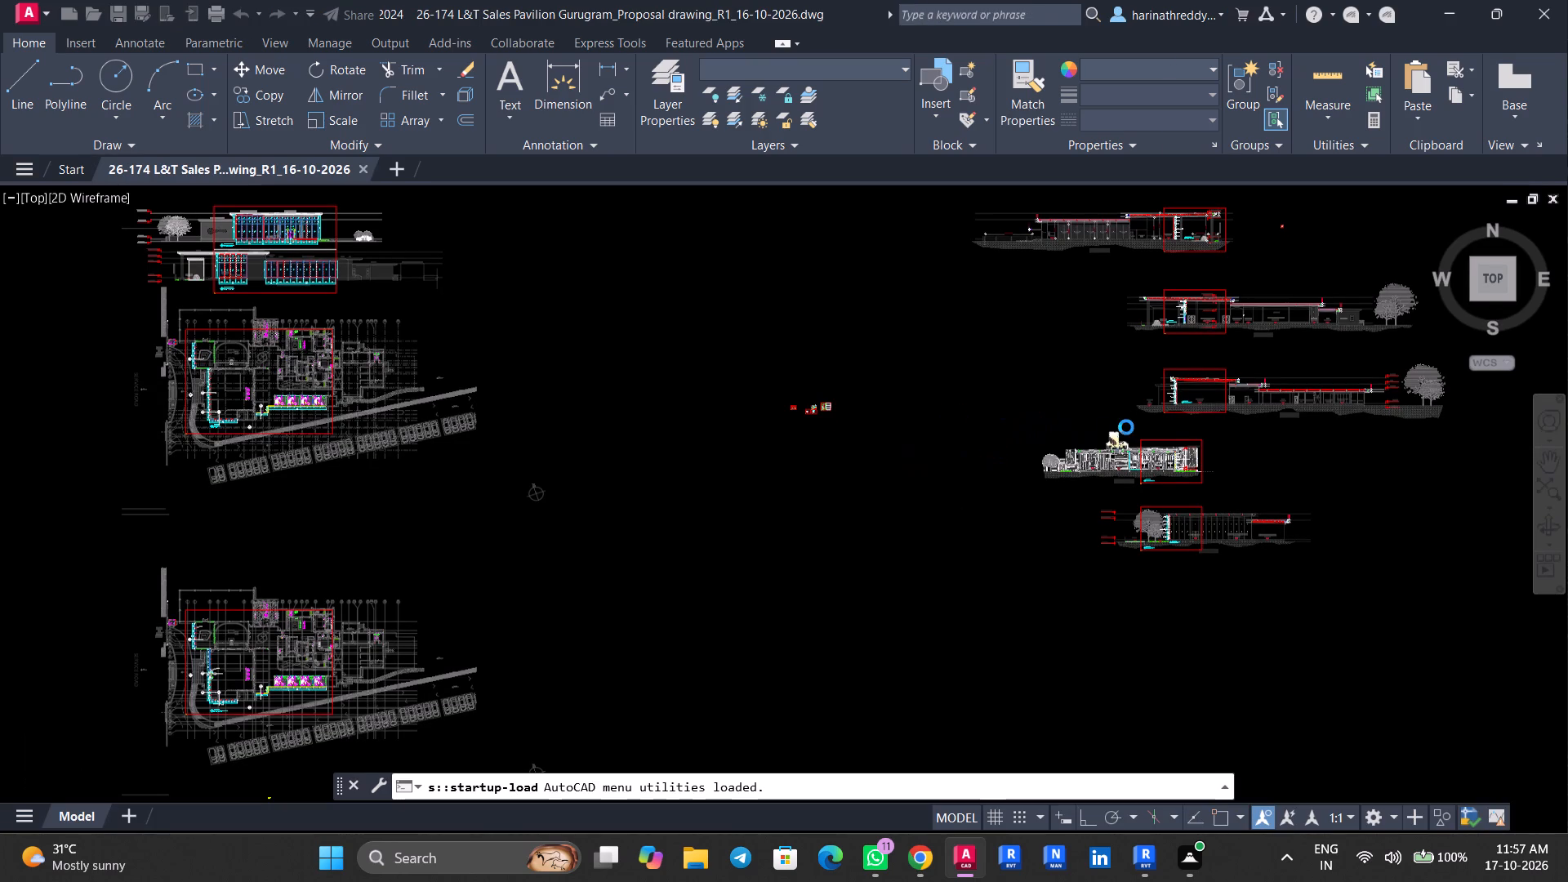
In the AutoCAD plan drawing, erase the overlapping overlay with the 1717 dimensions along the 8667 mm glazing run.
click(1017, 269)
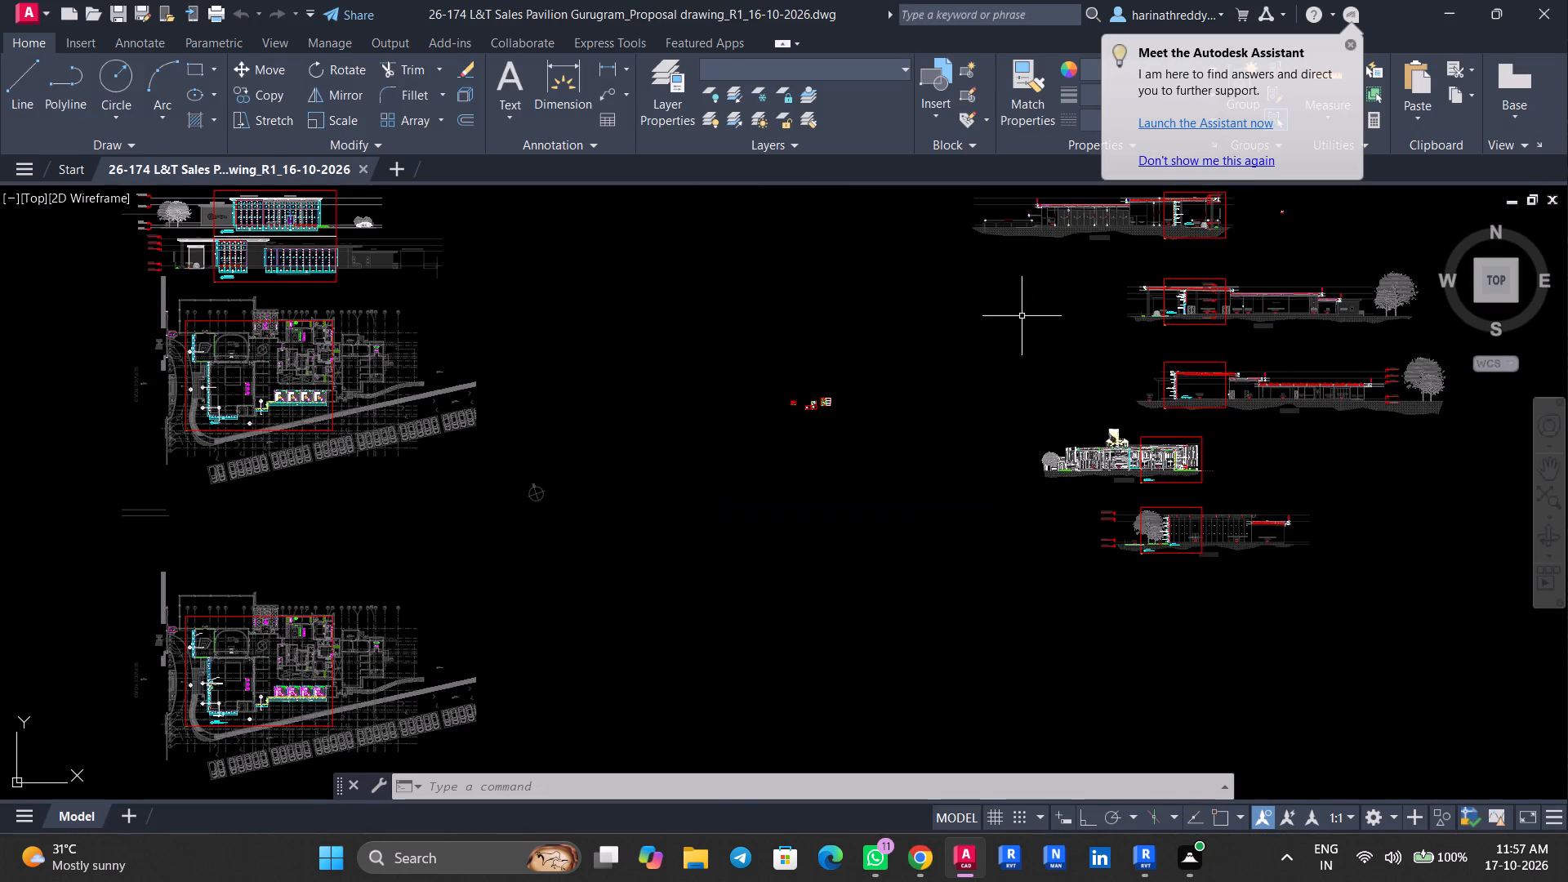
scroll(927, 442, down, 2)
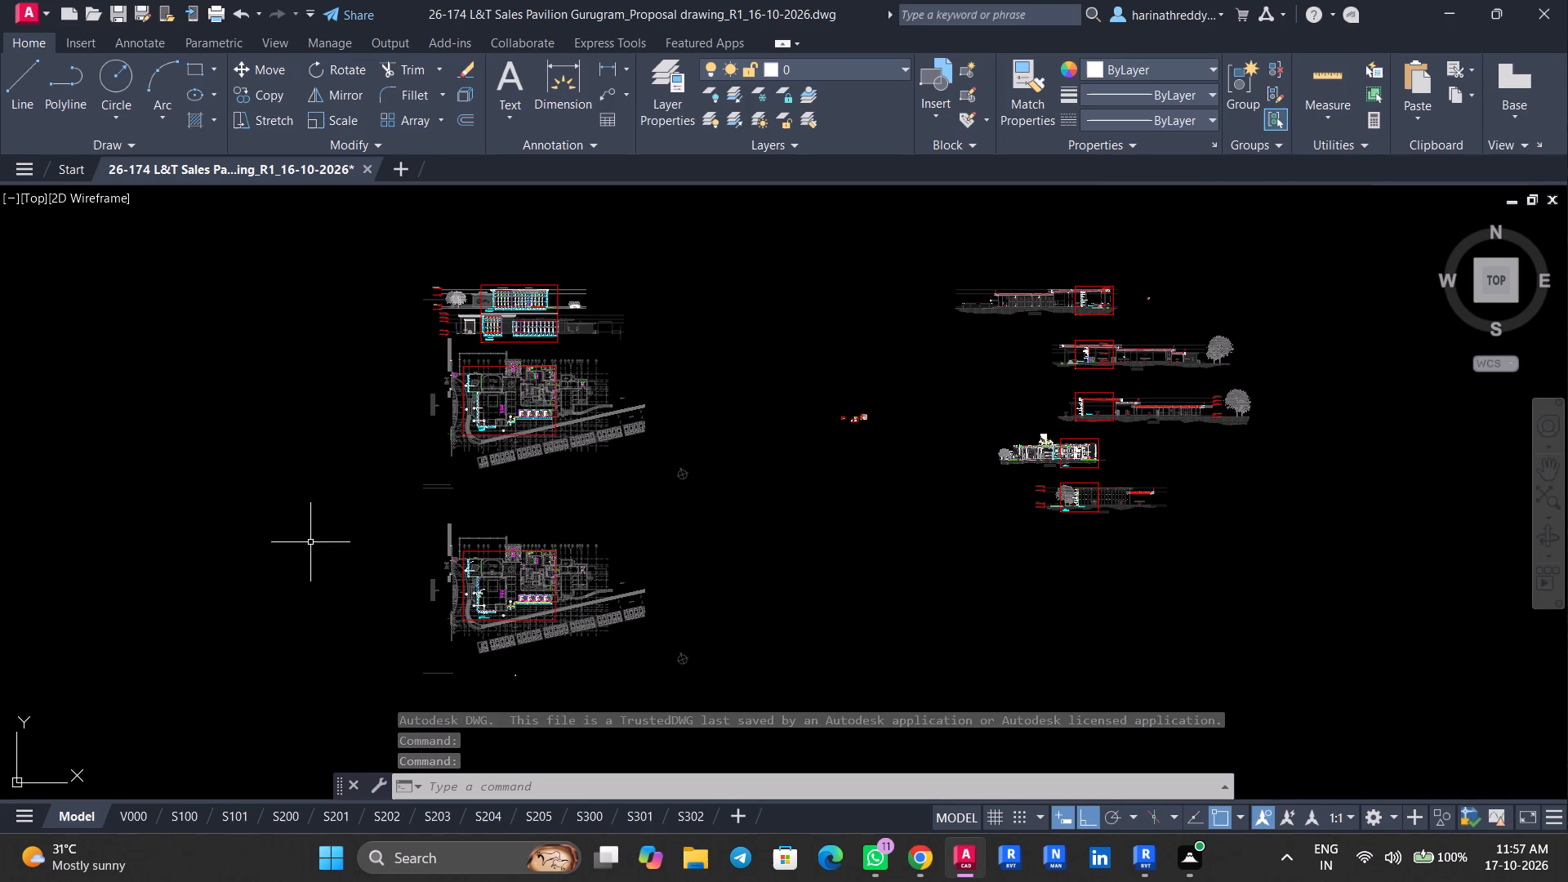
scroll(521, 599, up, 9)
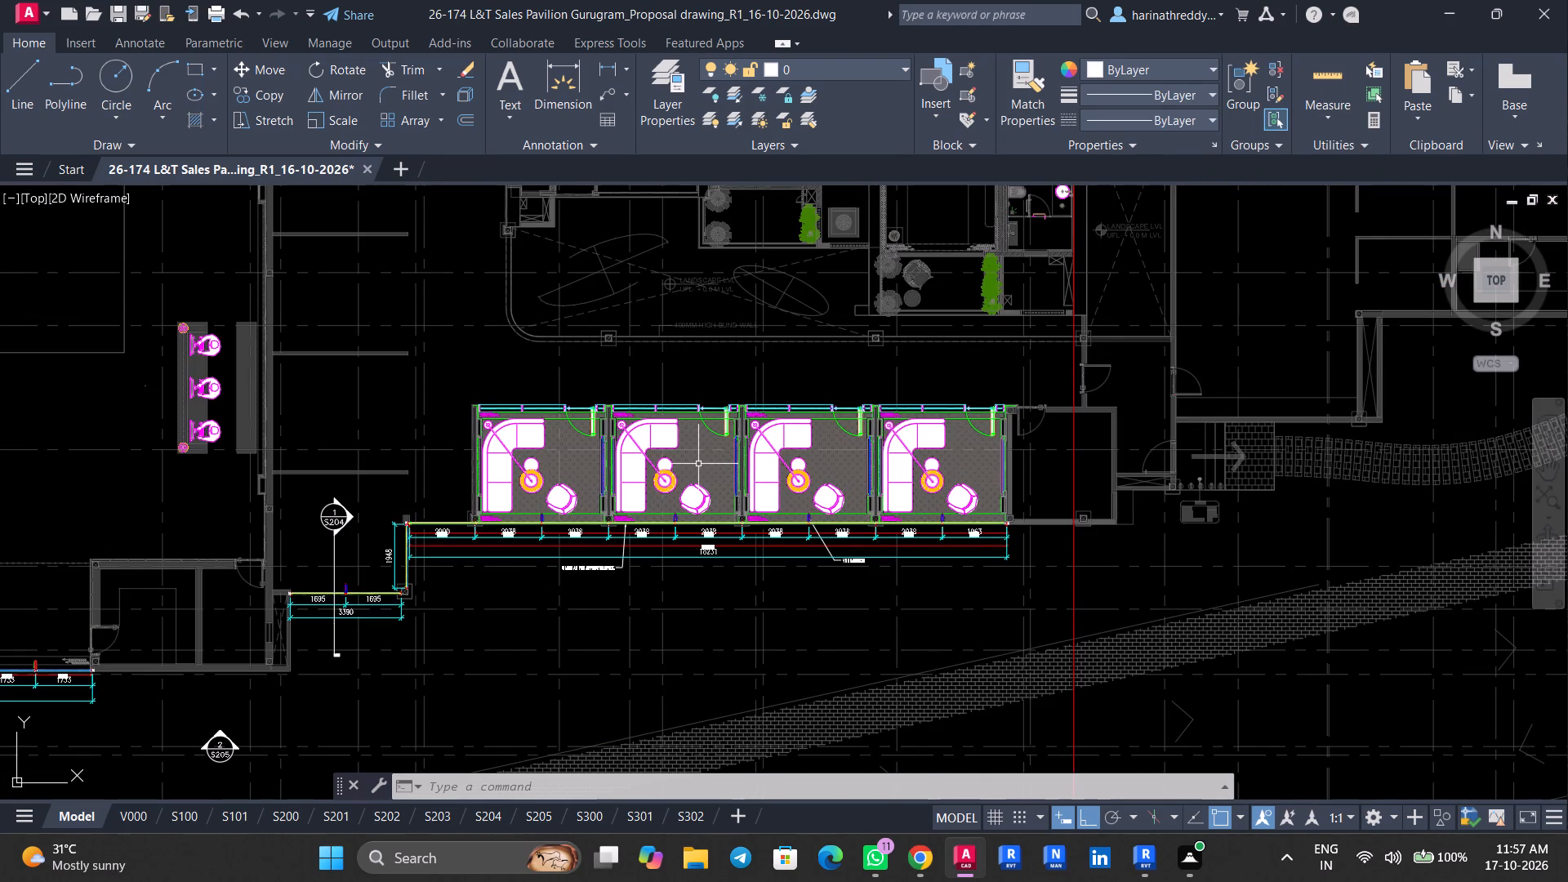
middle_drag(425, 597, 778, 541)
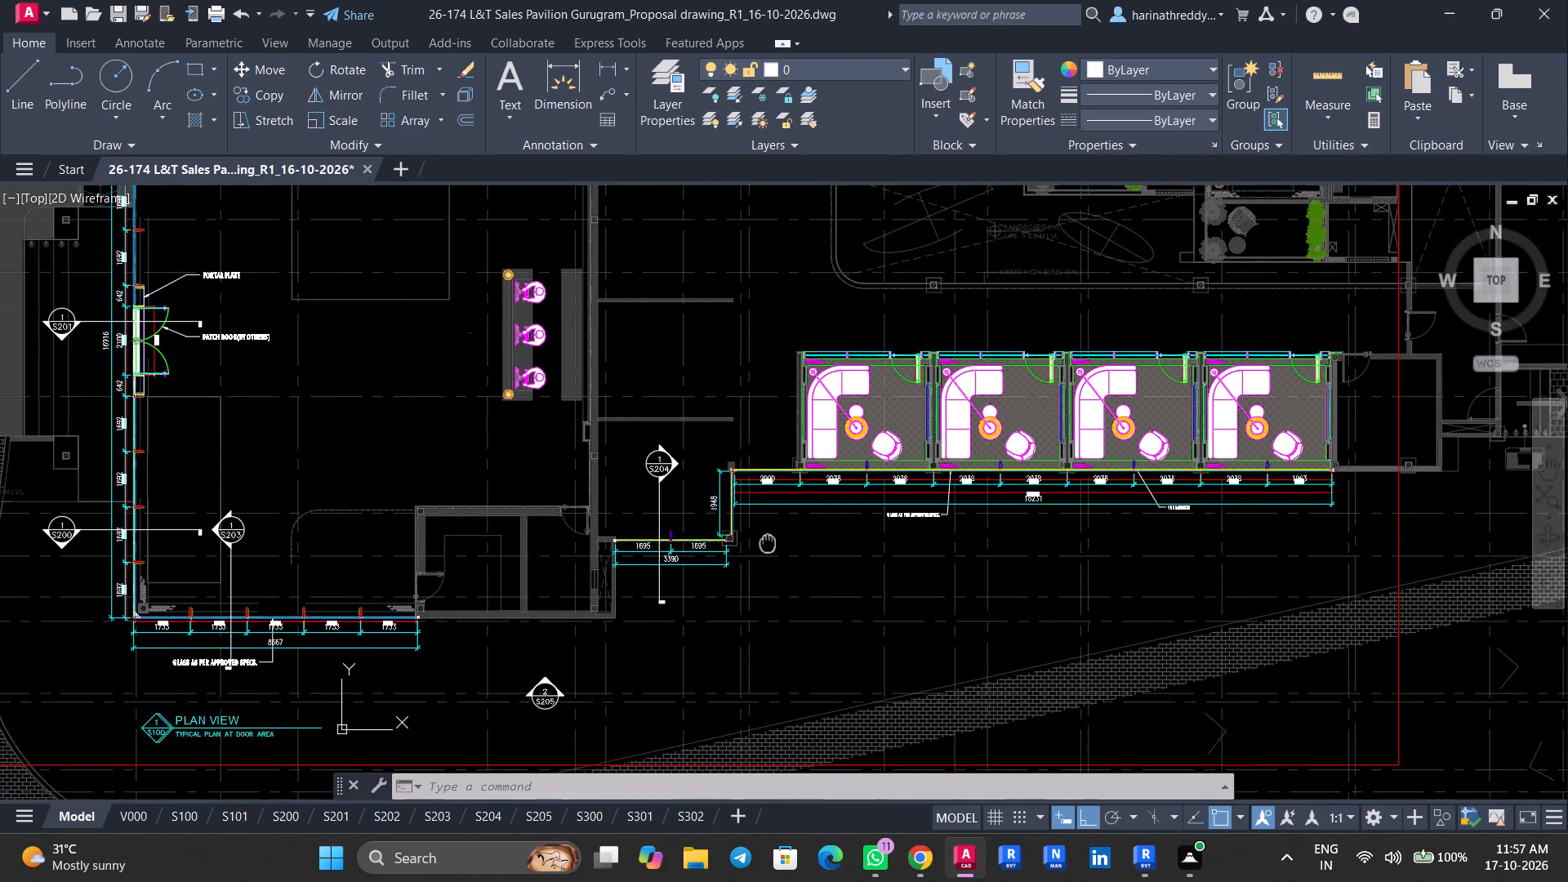
middle_drag(778, 541, 859, 530)
key(F9)
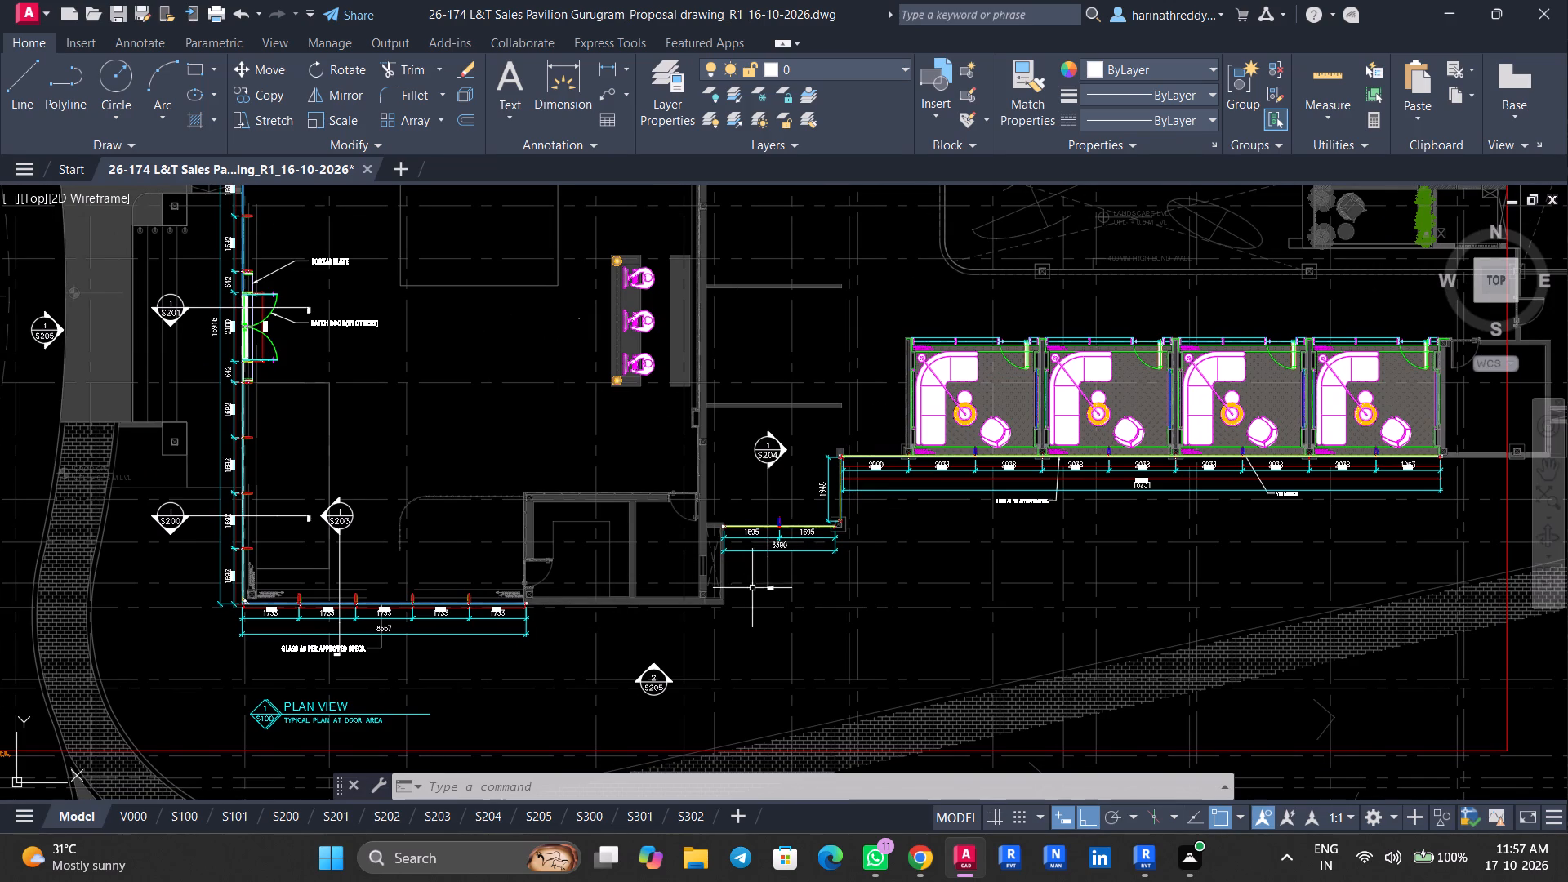
scroll(913, 0, up, 4)
scroll(473, 614, up, 4)
scroll(679, 486, down, 3)
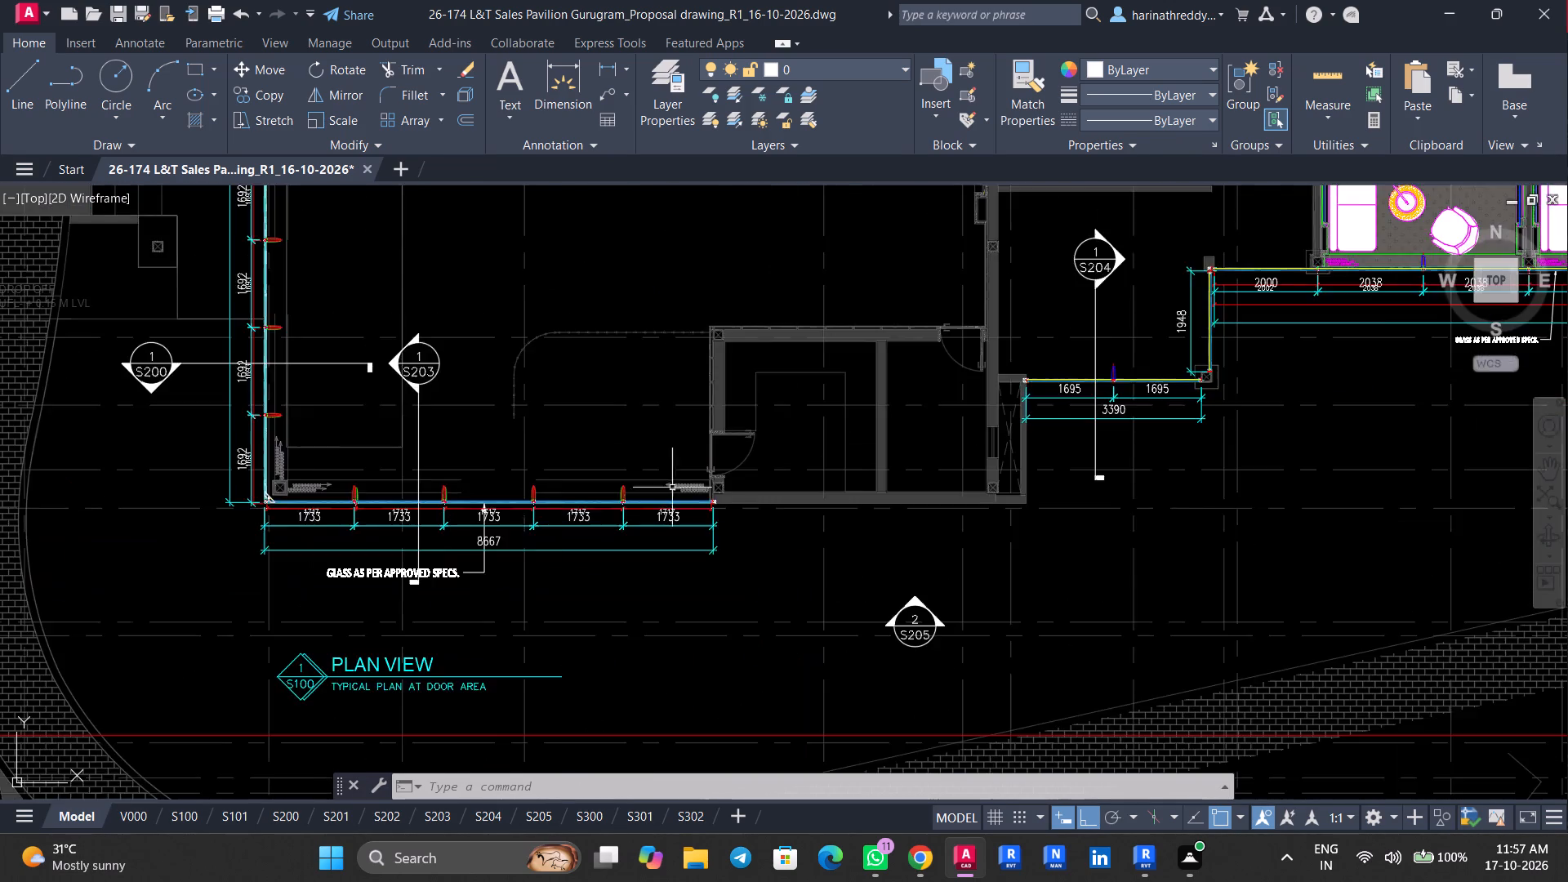
scroll(549, 521, up, 4)
scroll(693, 473, up, 2)
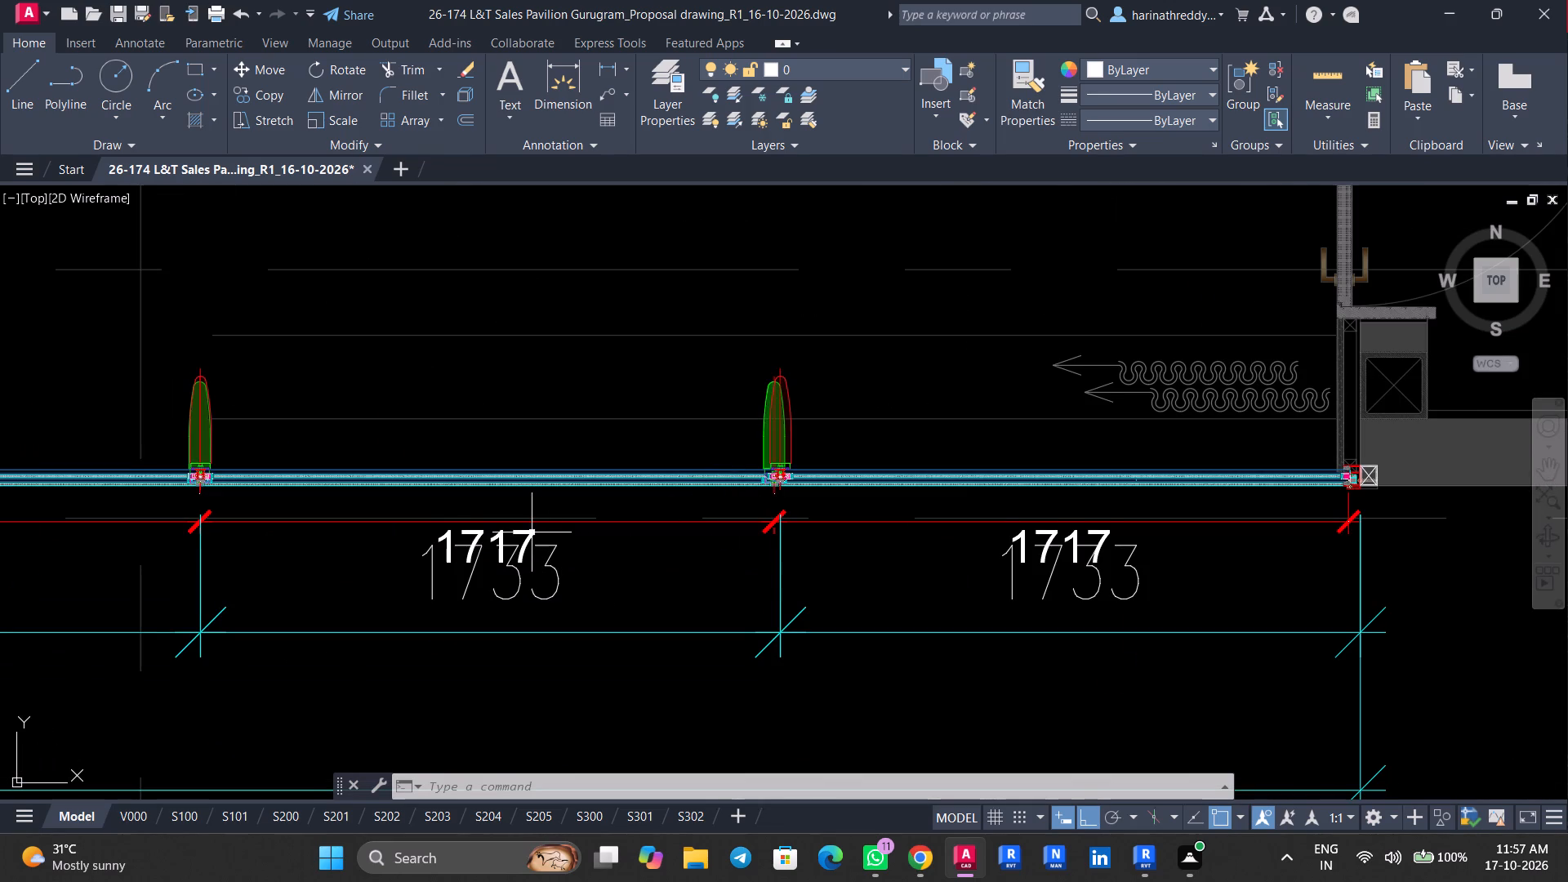
click(532, 532)
key(Delete)
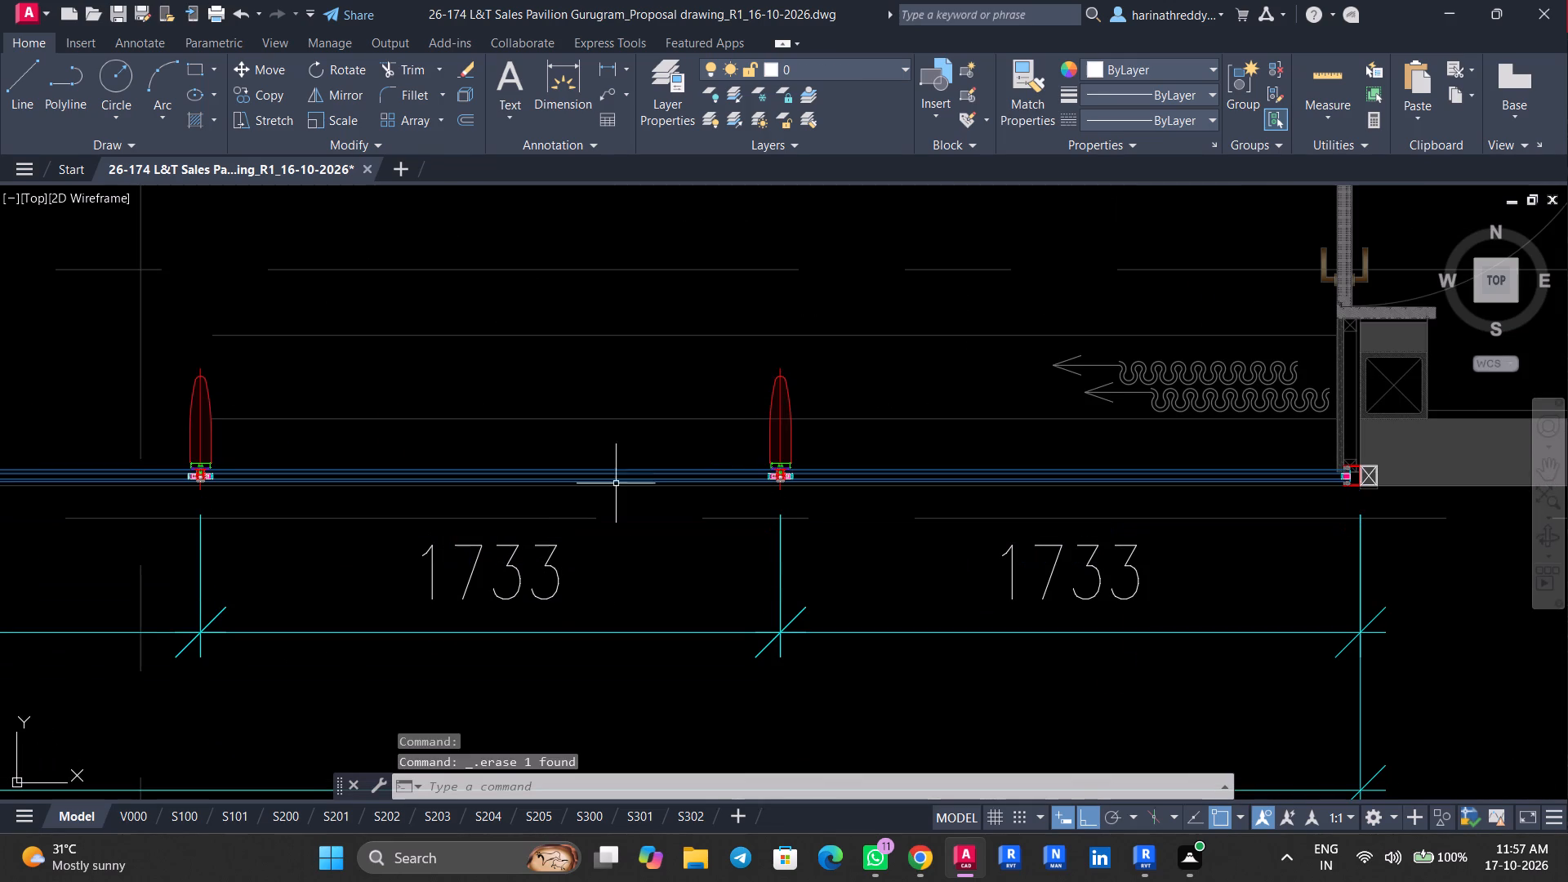
Explode the block of the tapered fin mullion on the 8667 mm glazing run in the plan.
scroll(779, 435, up, 4)
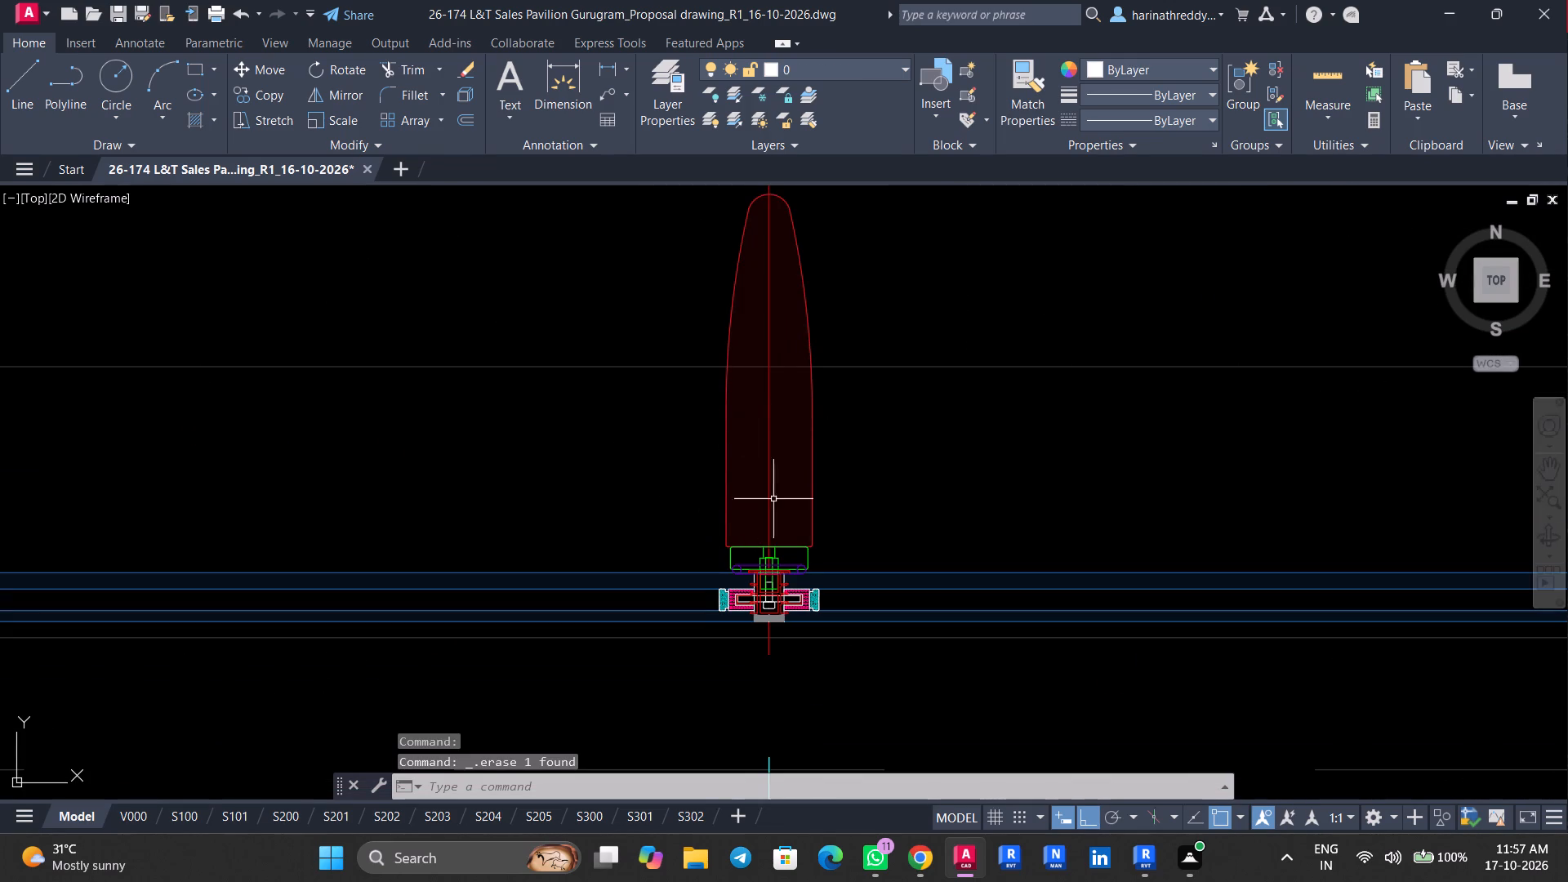
middle_drag(716, 491, 676, 556)
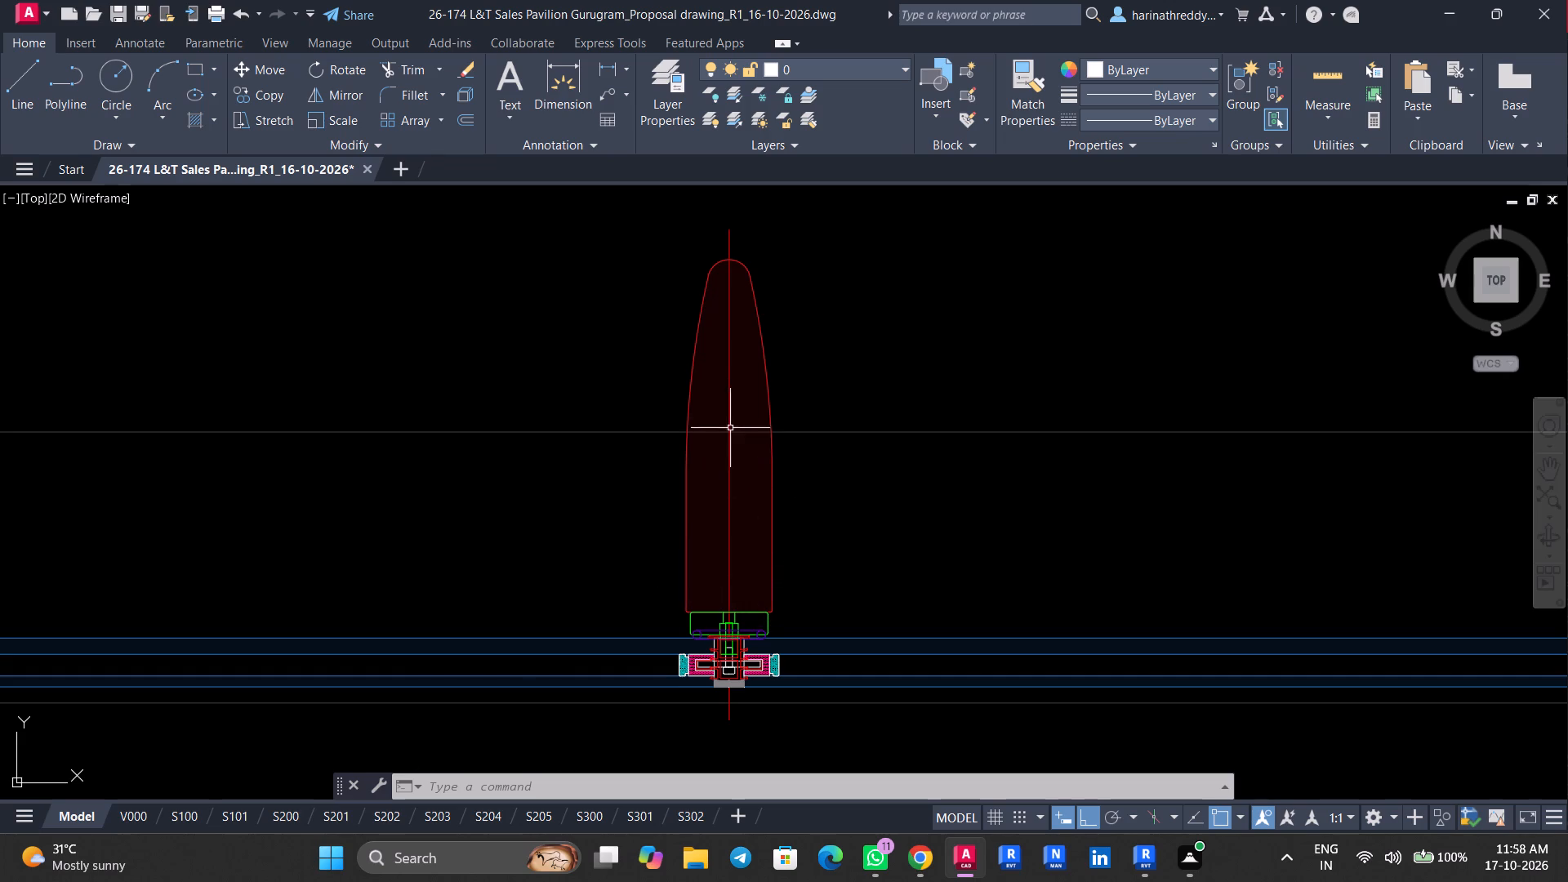
scroll(753, 670, up, 2)
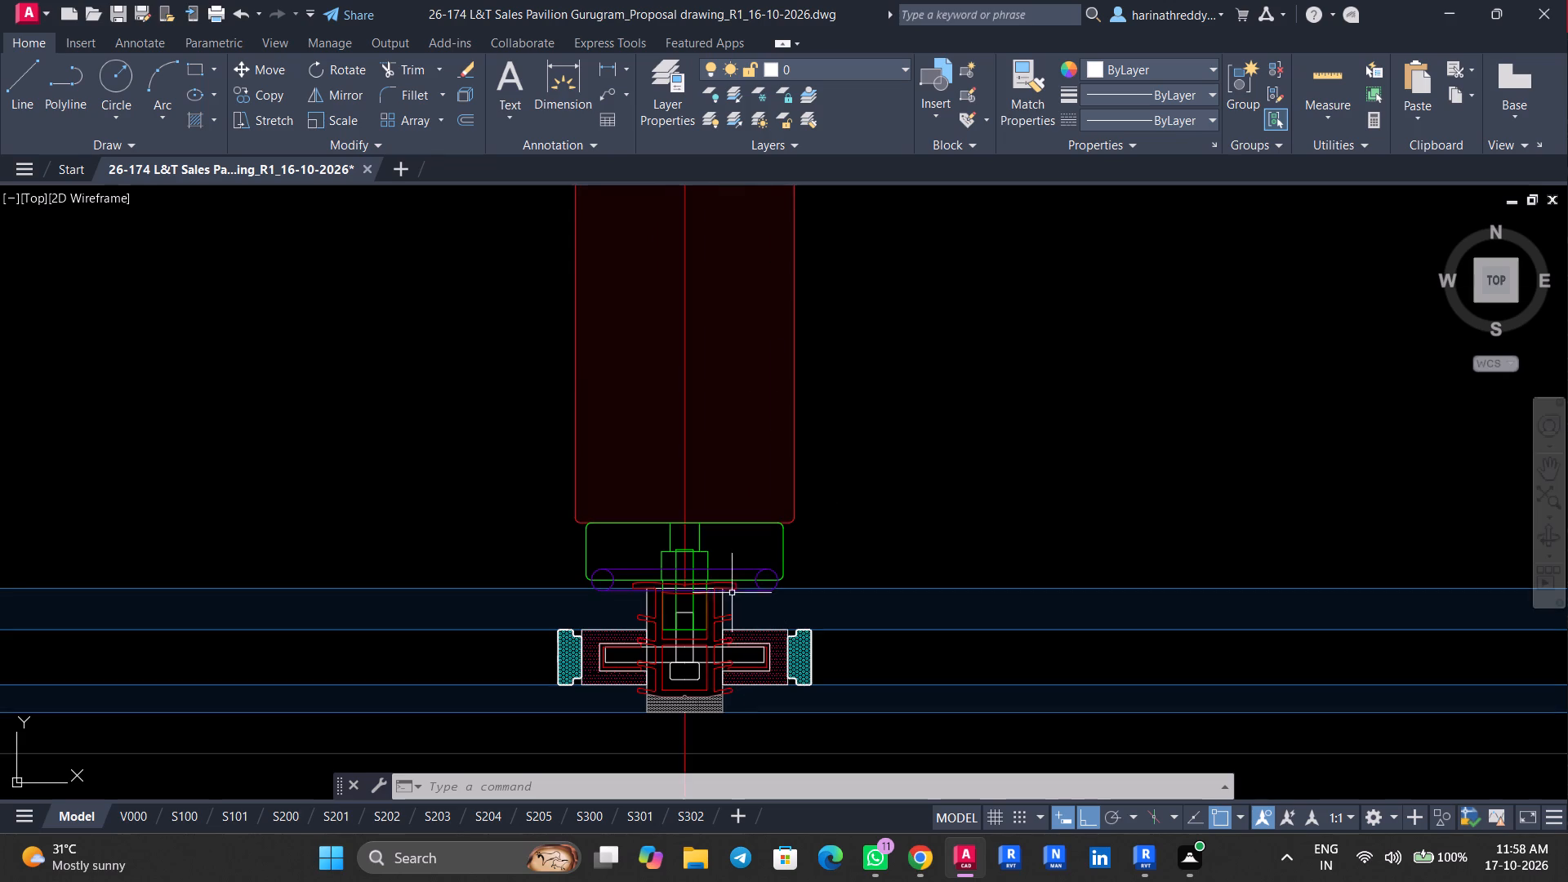
scroll(800, 558, up, 3)
click(800, 544)
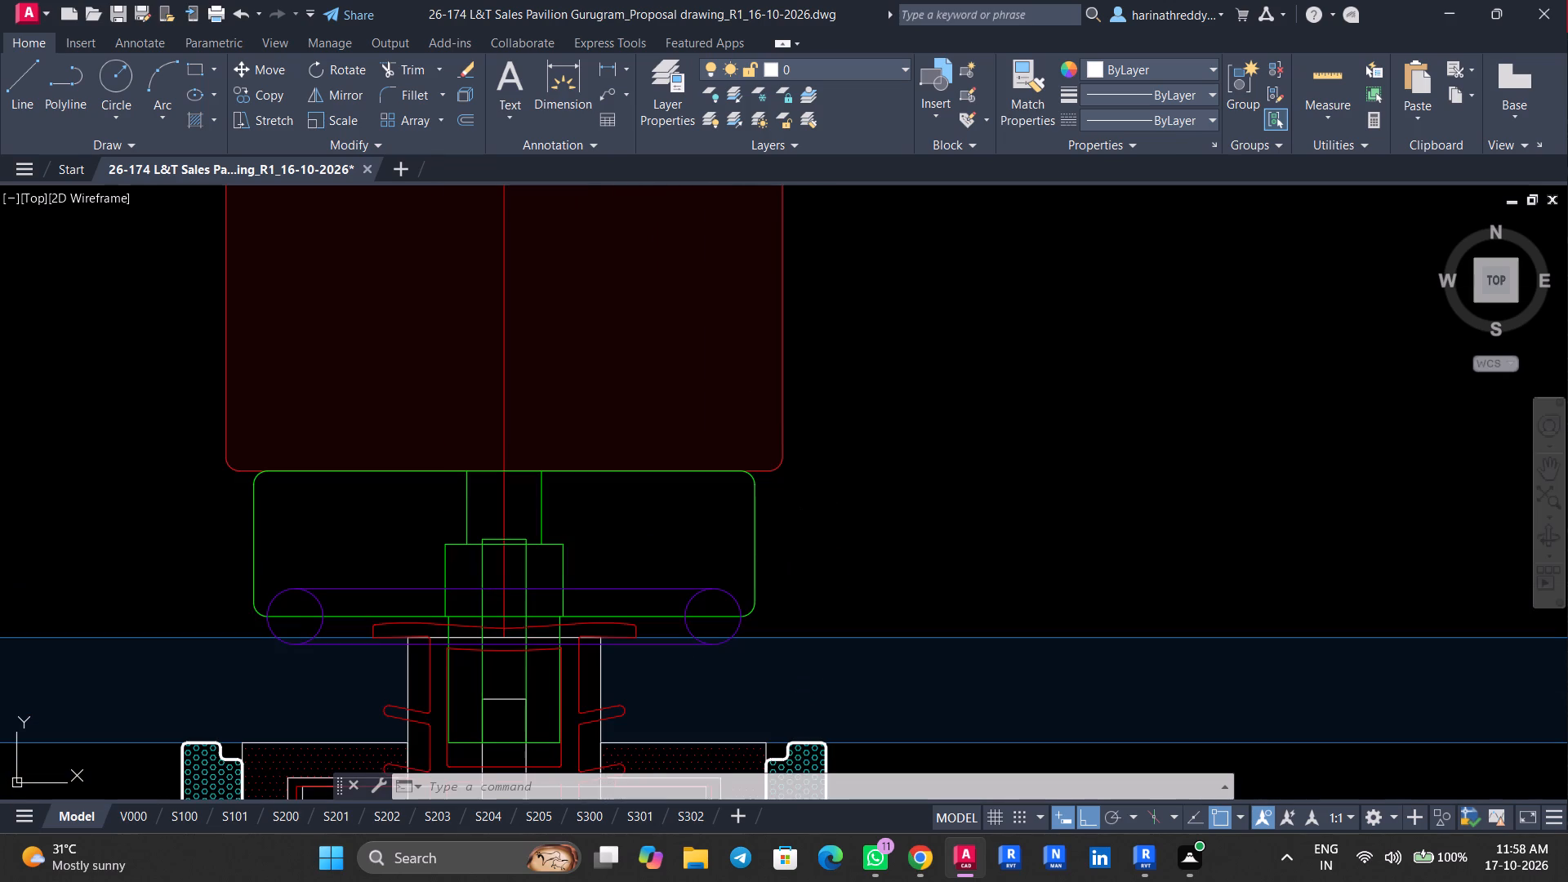
click(746, 551)
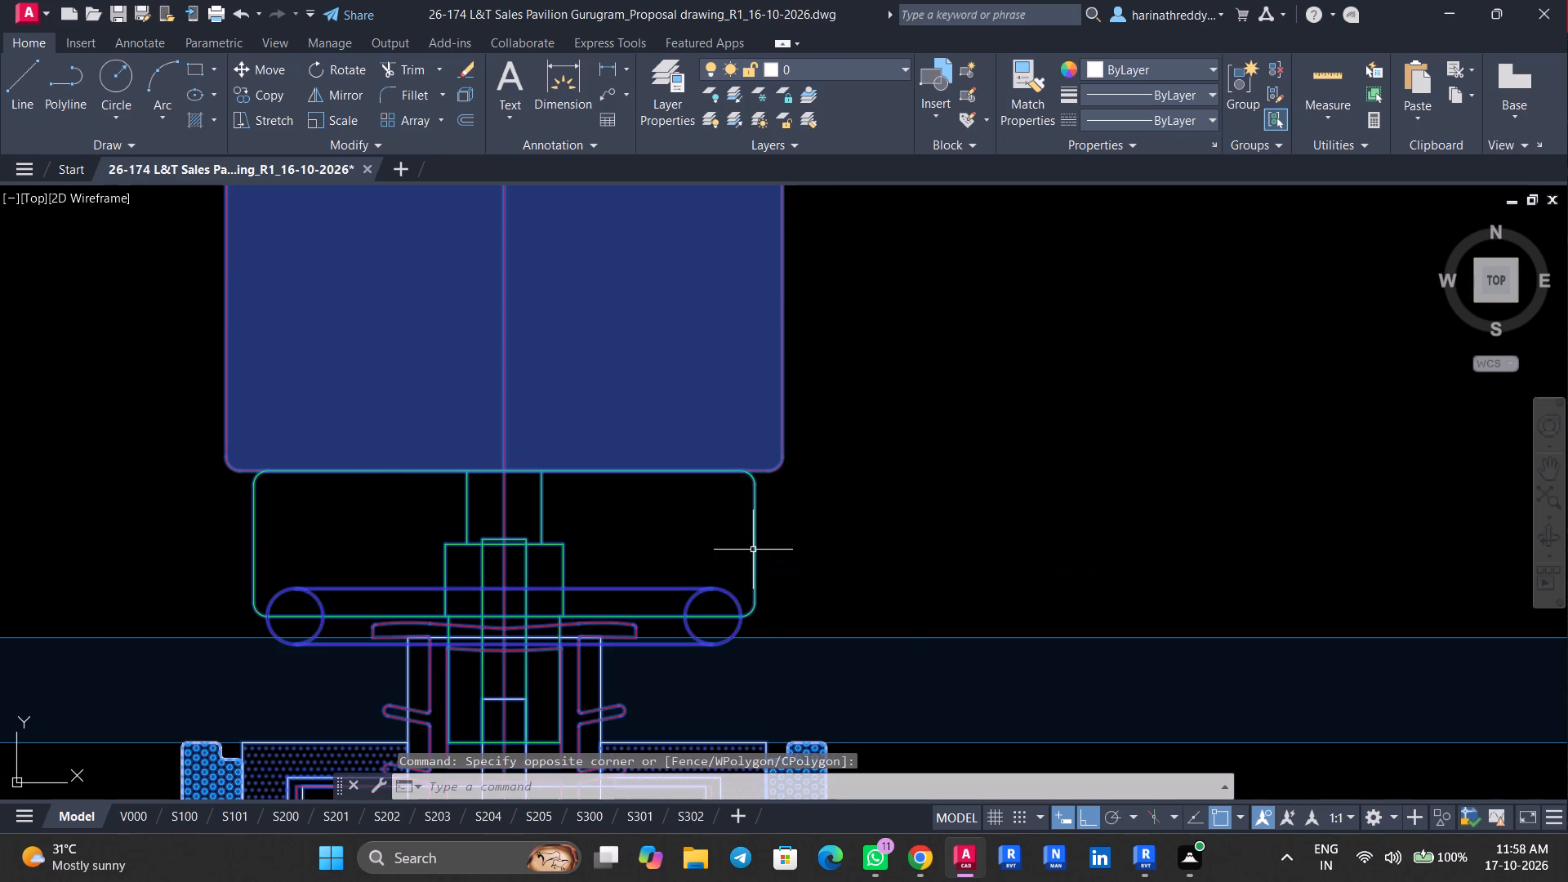
key(x)
key(Return)
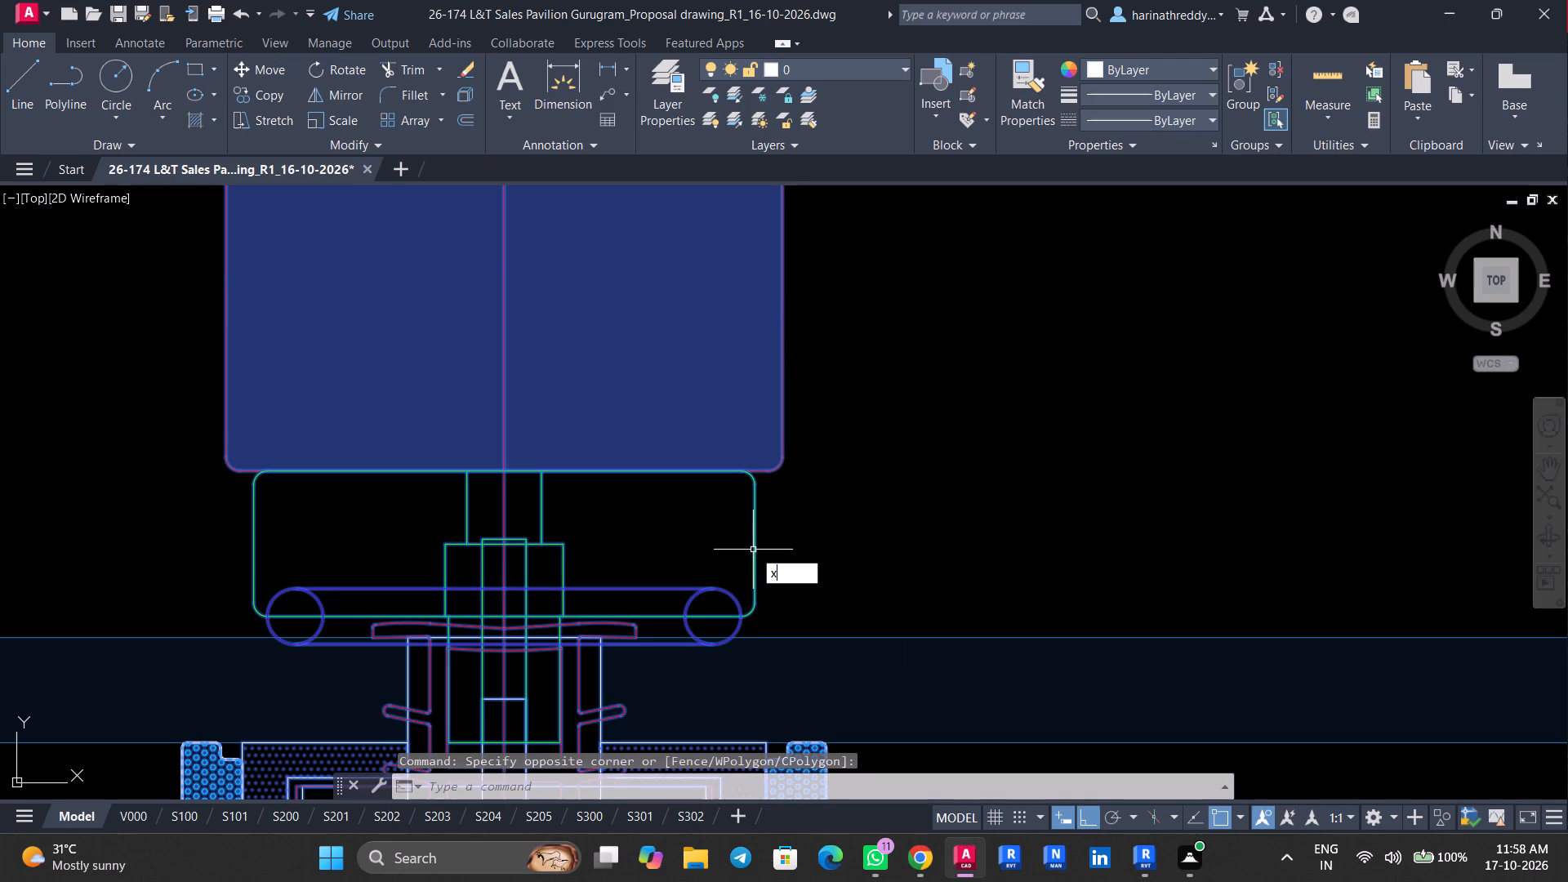
Examine the separate parts of the exploded mullion detail, including the fin outline, connector and glass joint.
click(801, 531)
click(733, 538)
scroll(751, 534, down, 2)
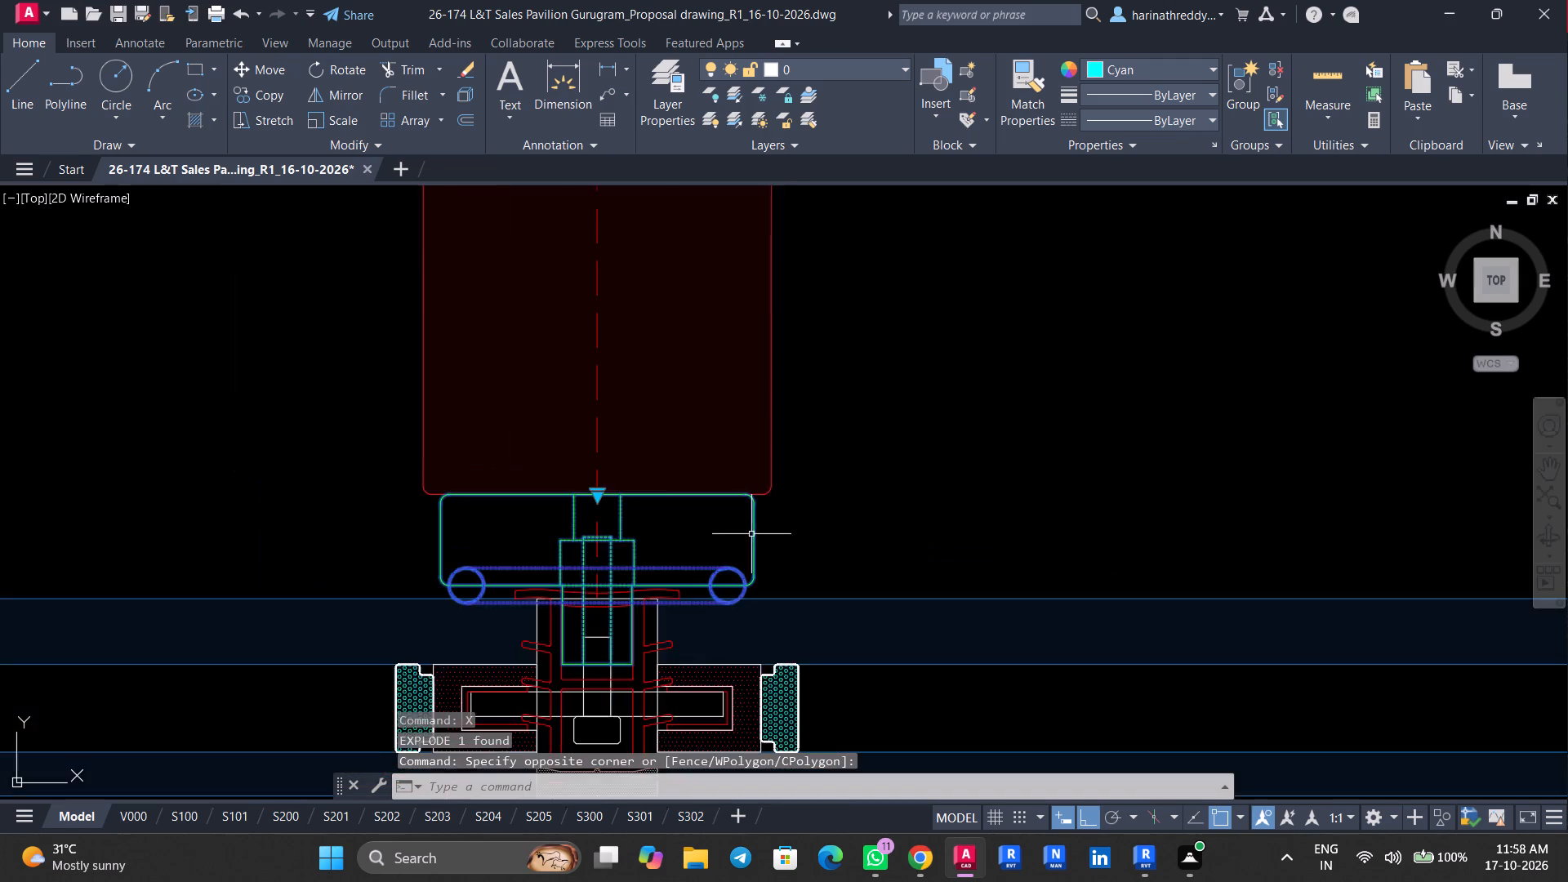
scroll(751, 534, down, 2)
click(788, 457)
key(Escape)
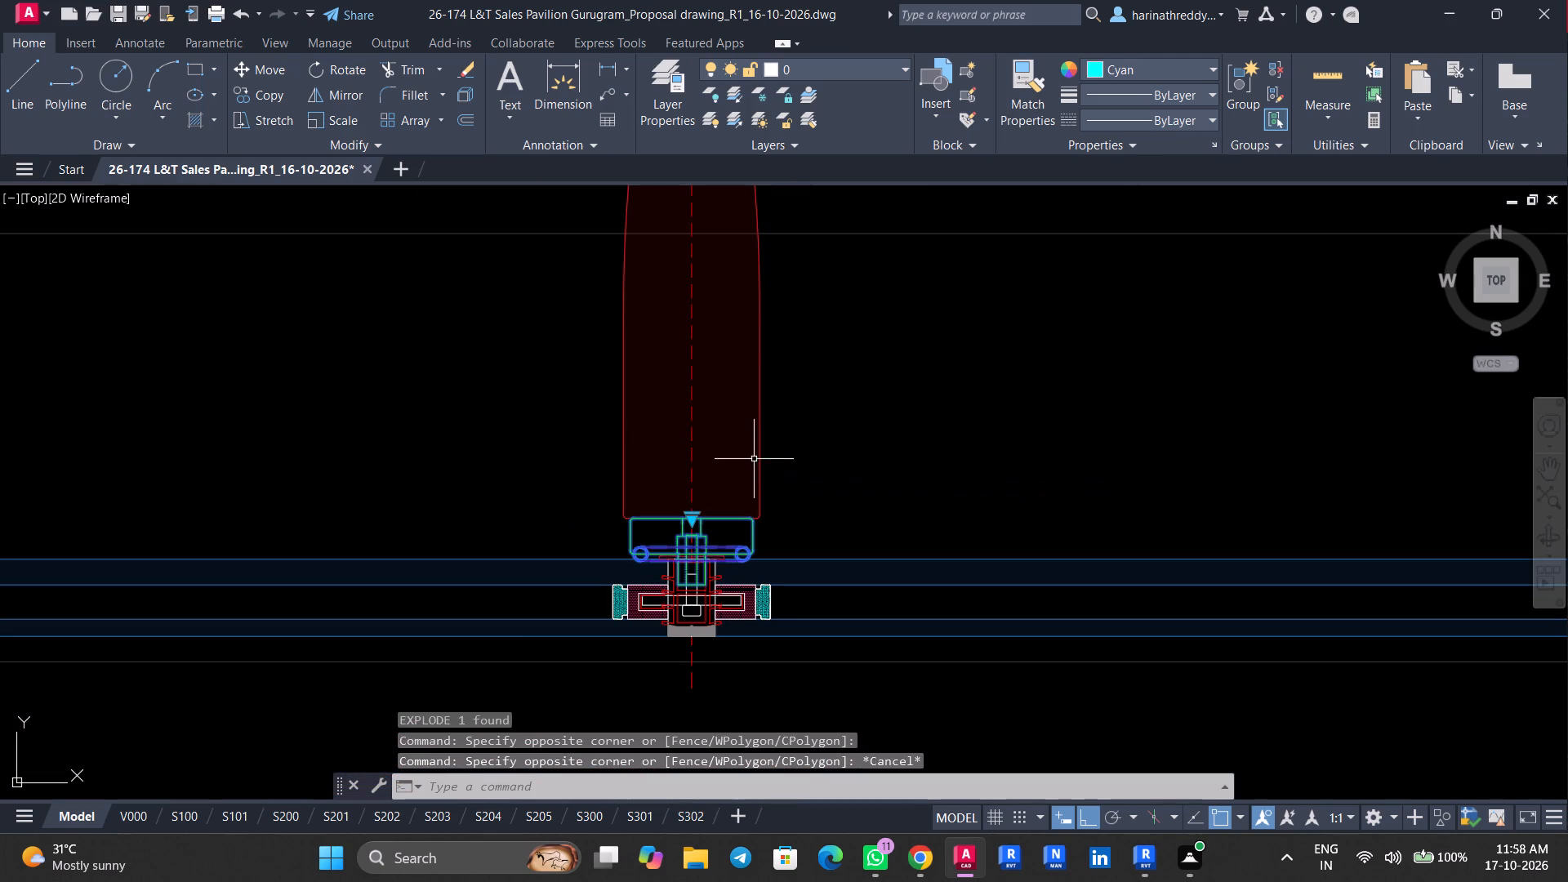
click(771, 438)
key(Escape)
key(Escape)
click(766, 438)
click(747, 443)
key(Escape)
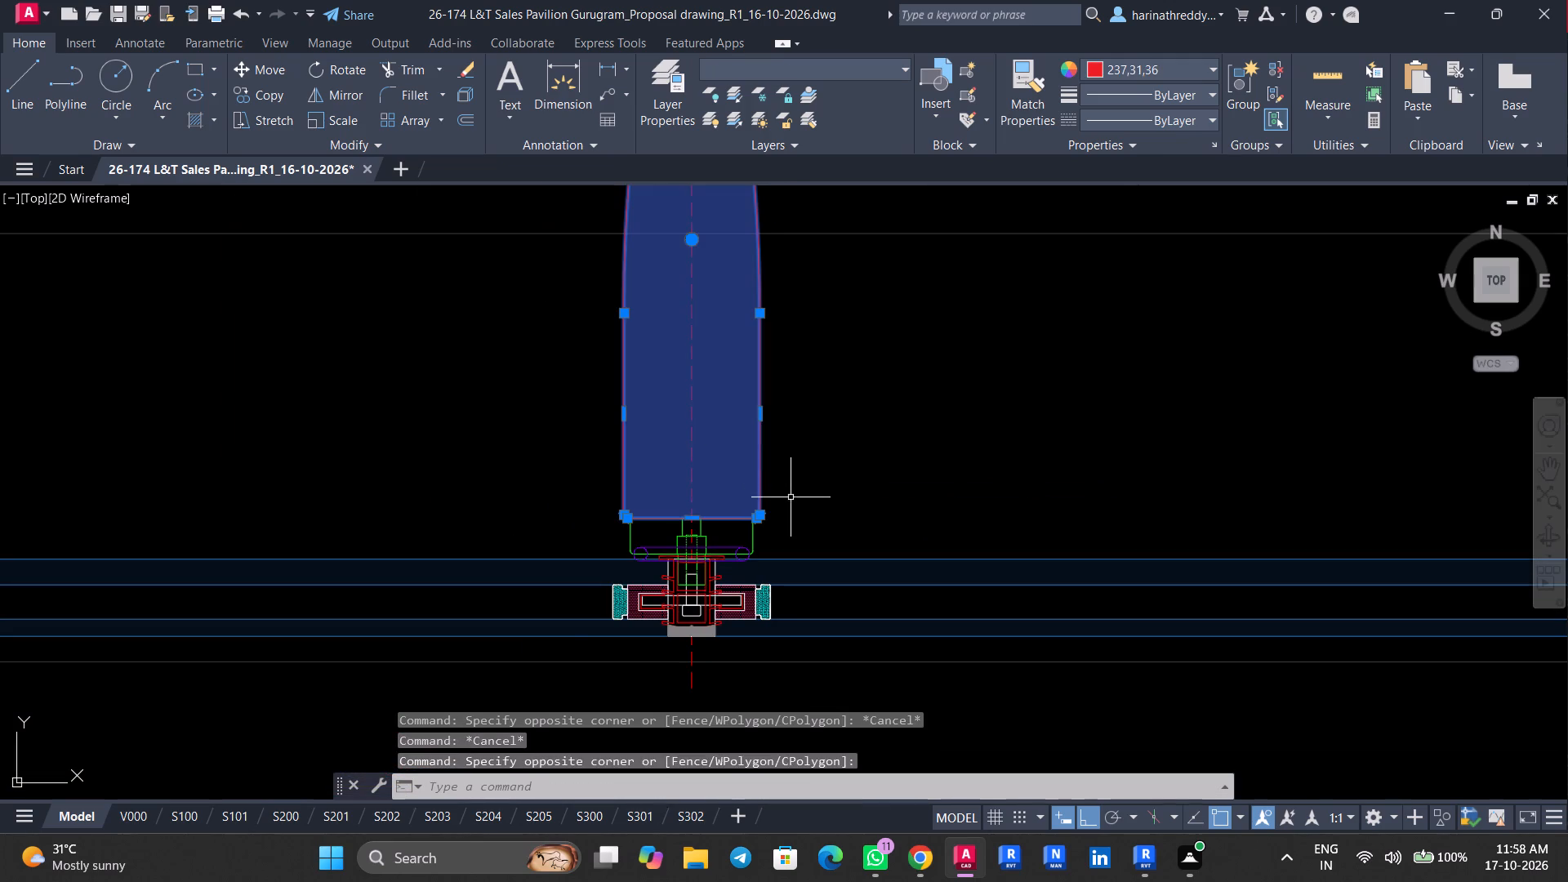
scroll(754, 529, up, 2)
click(785, 528)
click(730, 534)
key(Escape)
scroll(750, 494, down, 2)
scroll(757, 555, up, 2)
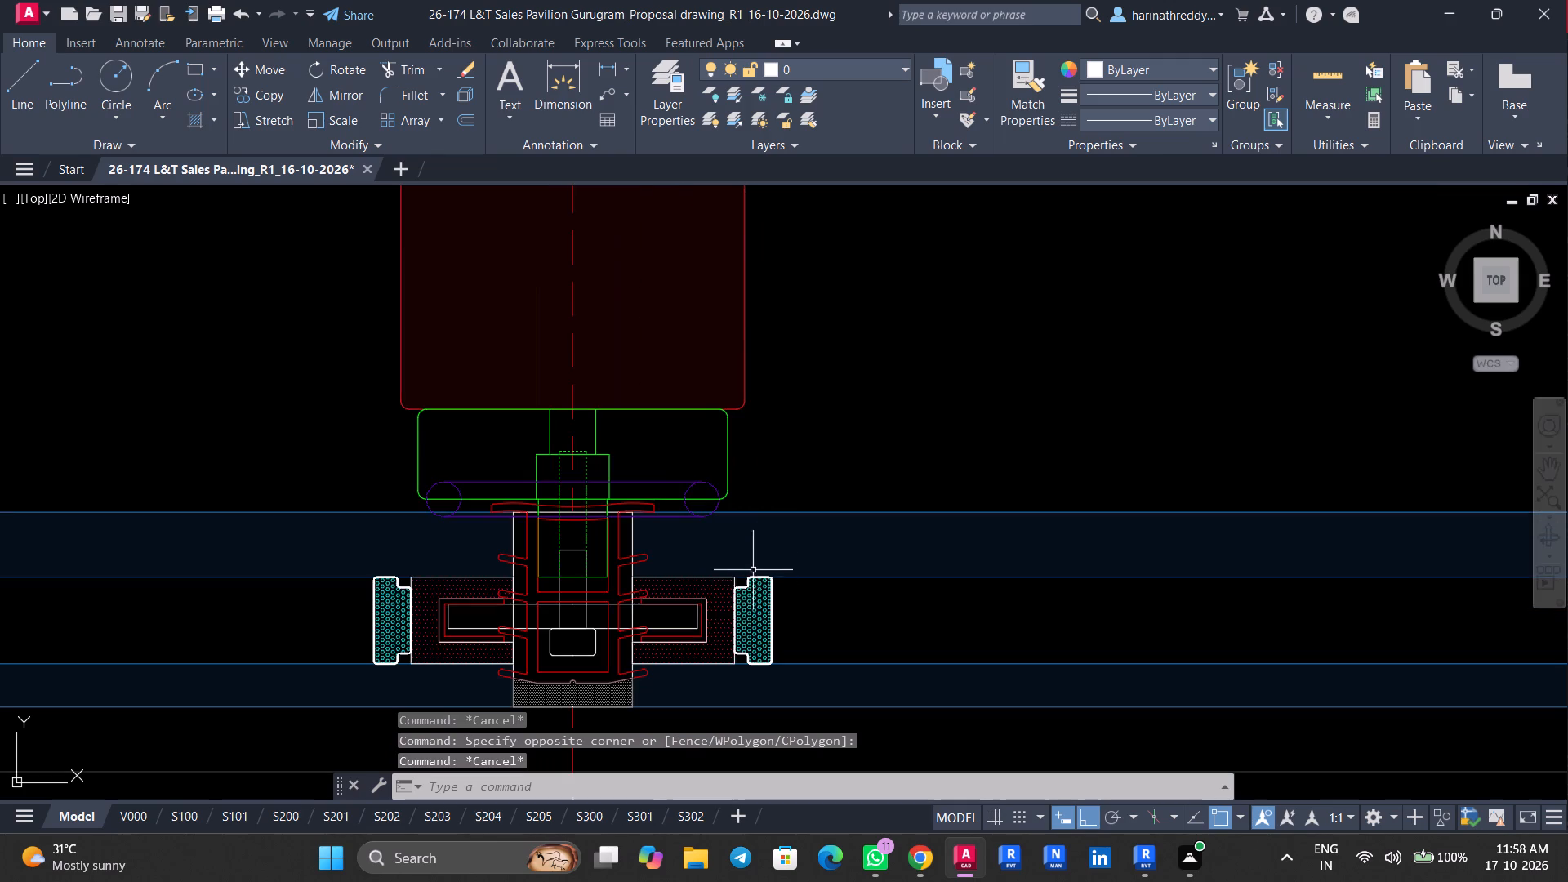
middle_drag(709, 602, 766, 538)
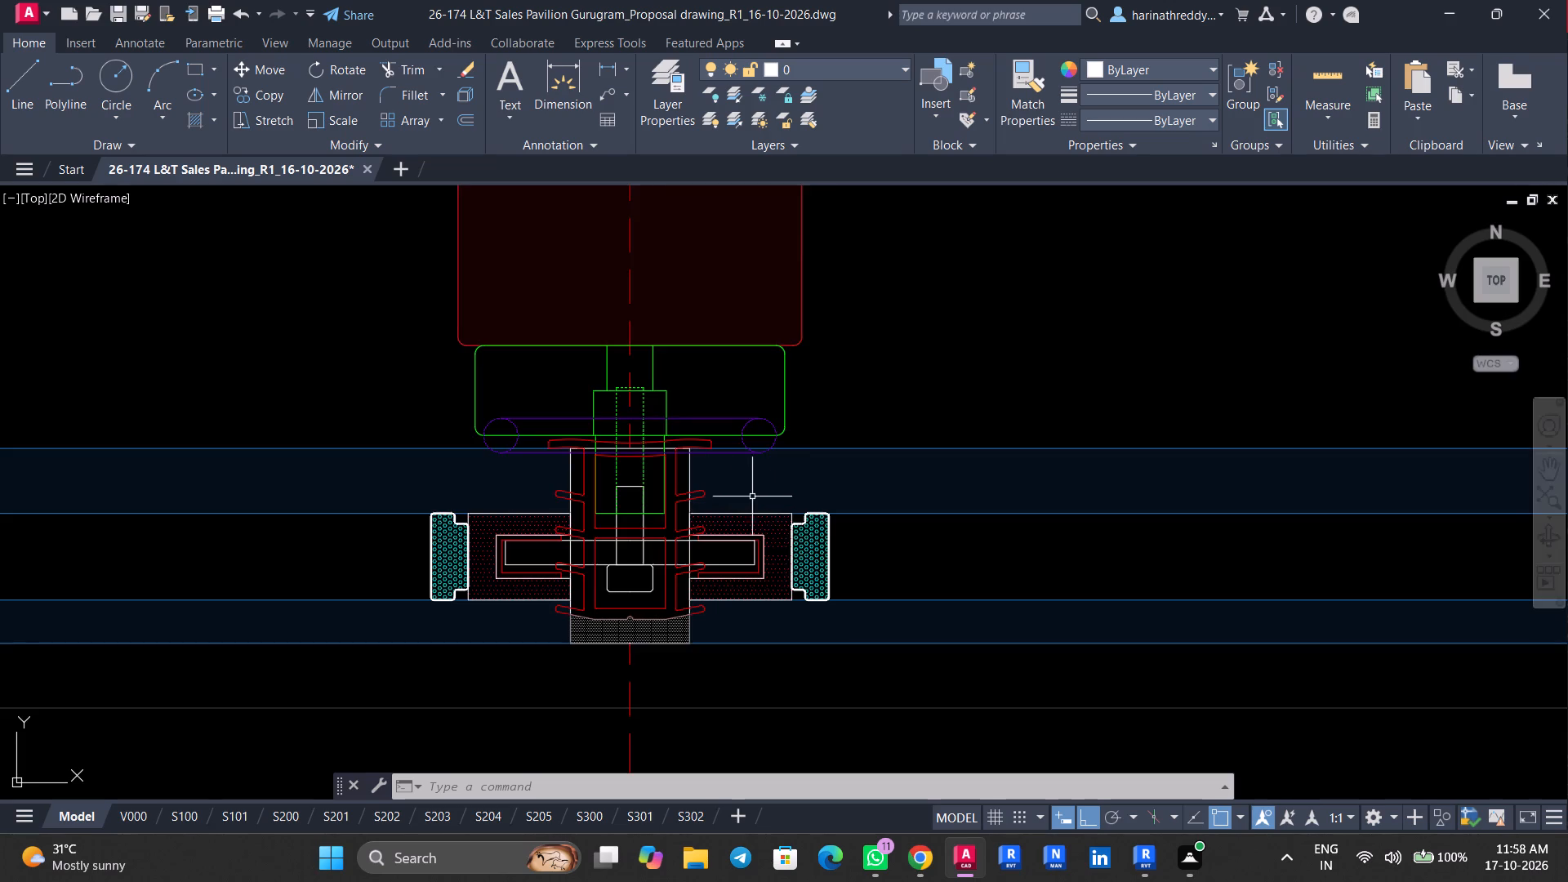
Find the section through the drop-off and reception lounge and examine the curtain wall mullion at its fixing bracket.
scroll(720, 500, down, 18)
middle_drag(1023, 403, 587, 521)
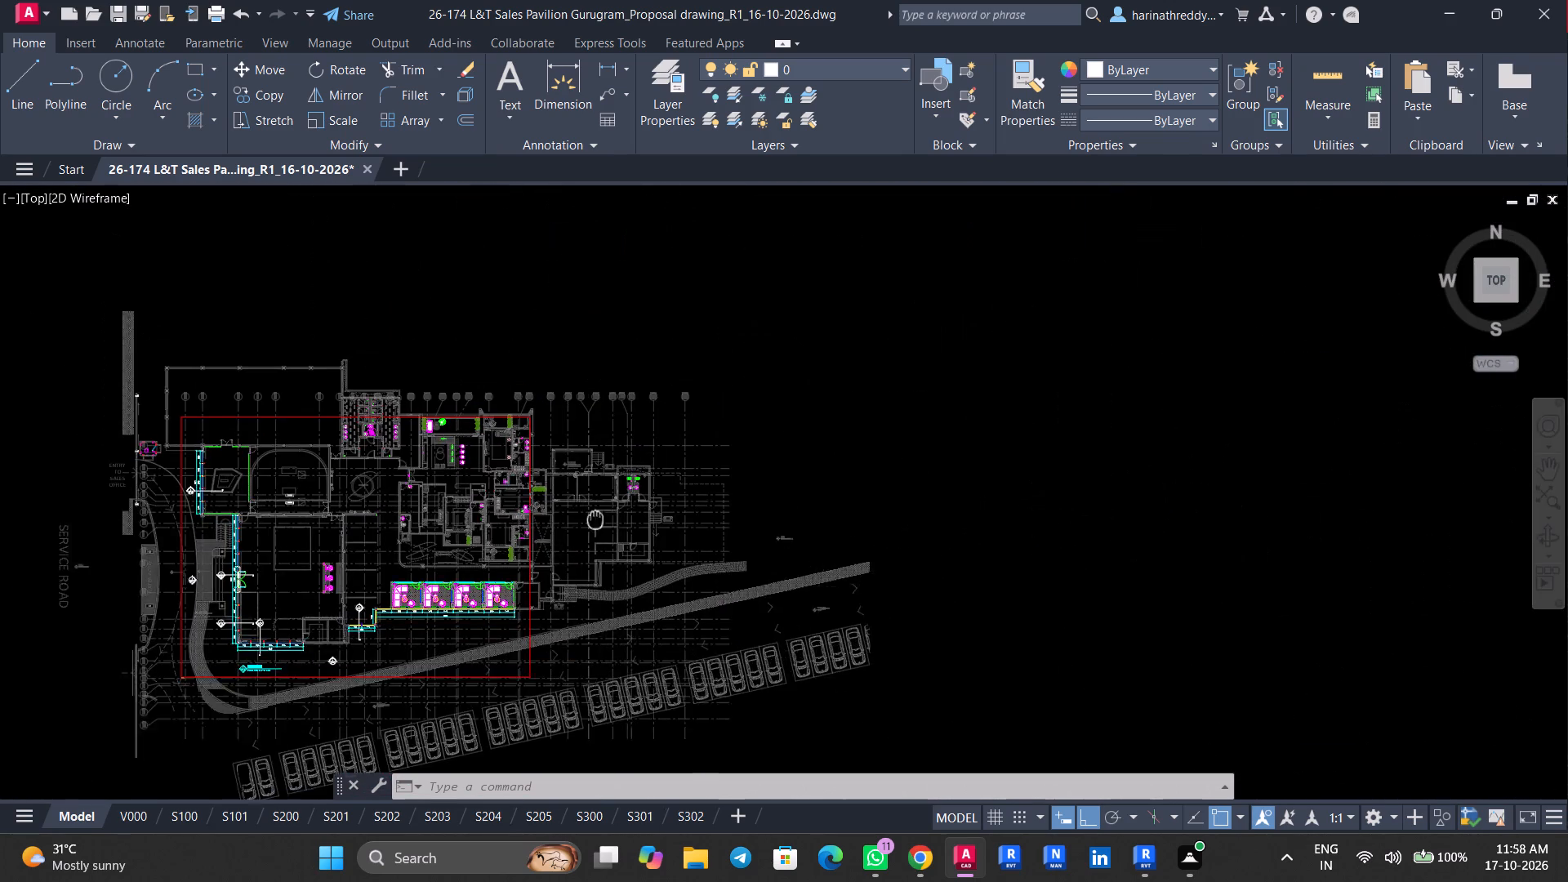
middle_drag(587, 521, 565, 525)
scroll(761, 476, down, 3)
scroll(1134, 305, up, 2)
scroll(1180, 291, down, 1)
scroll(1191, 288, up, 5)
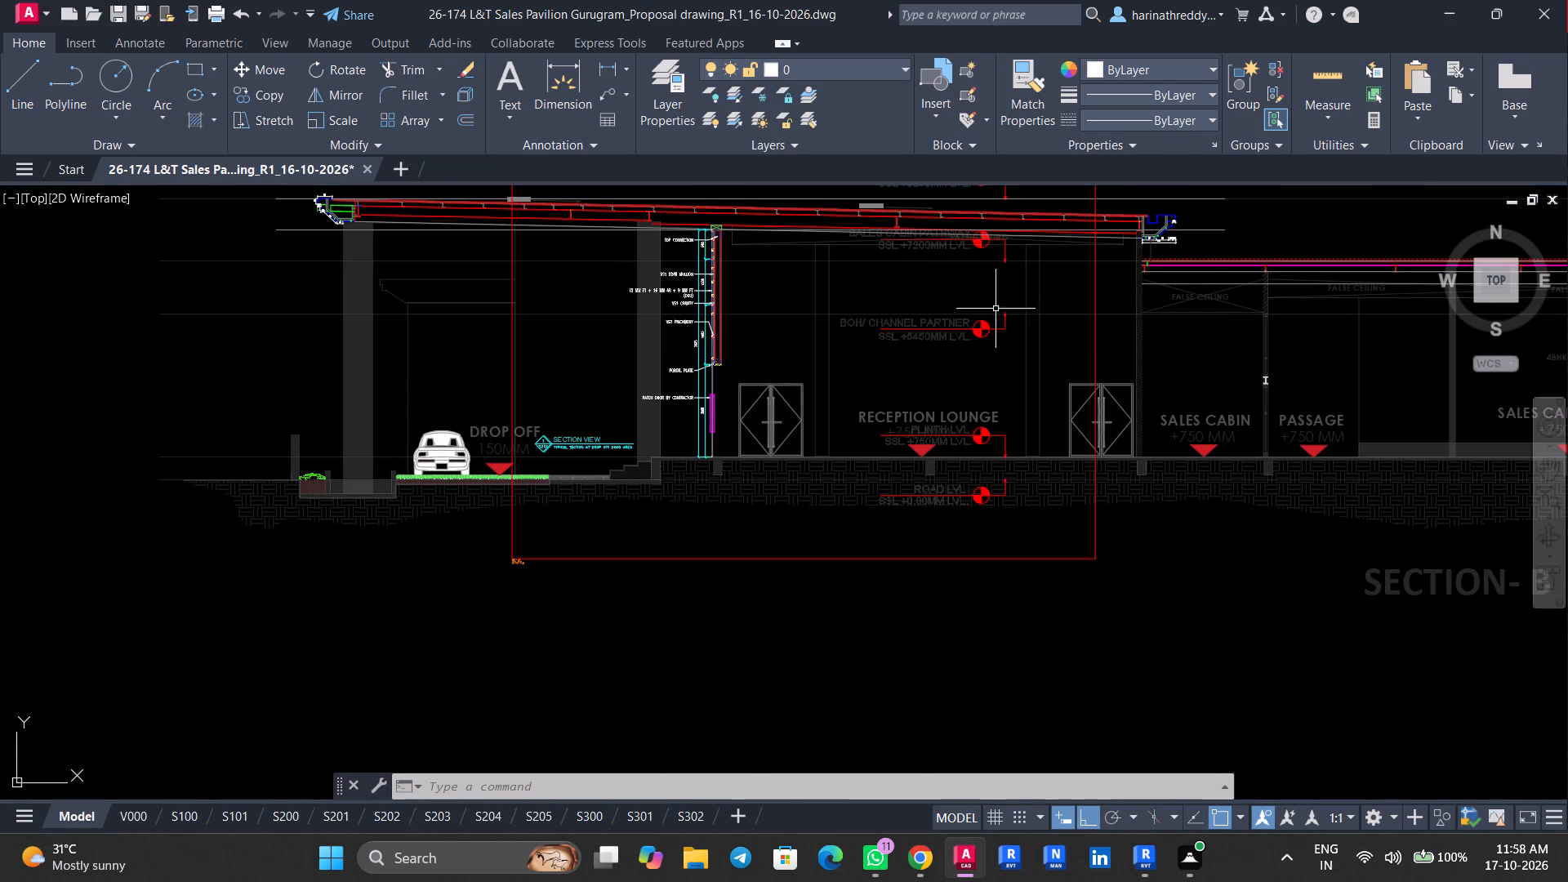
scroll(764, 294, up, 4)
scroll(539, 295, up, 4)
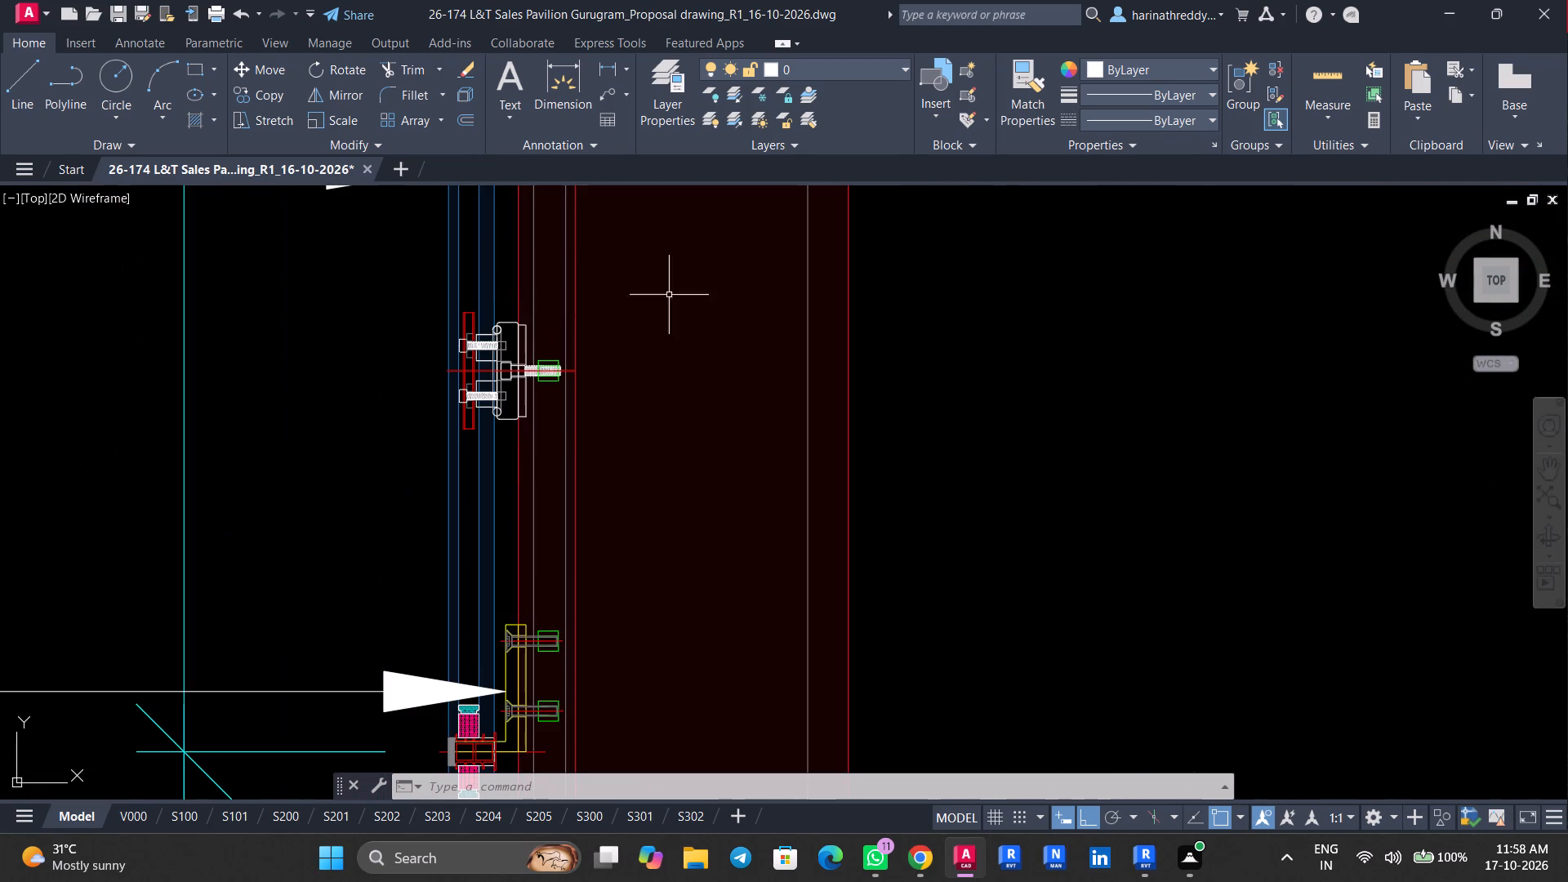
click(848, 269)
click(815, 278)
click(746, 282)
scroll(551, 315, up, 3)
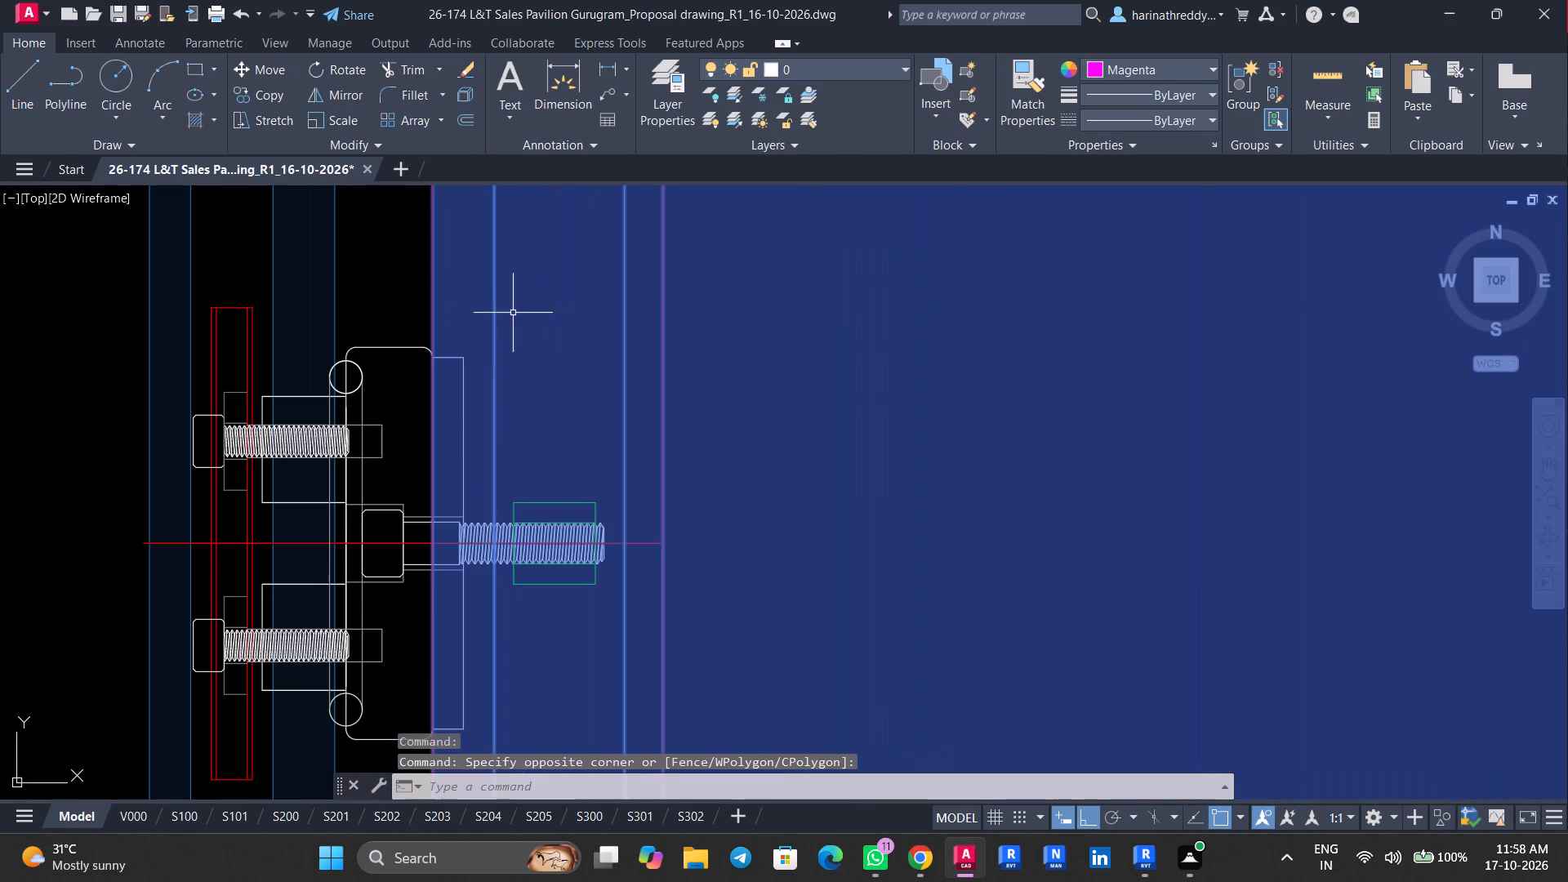
key(Escape)
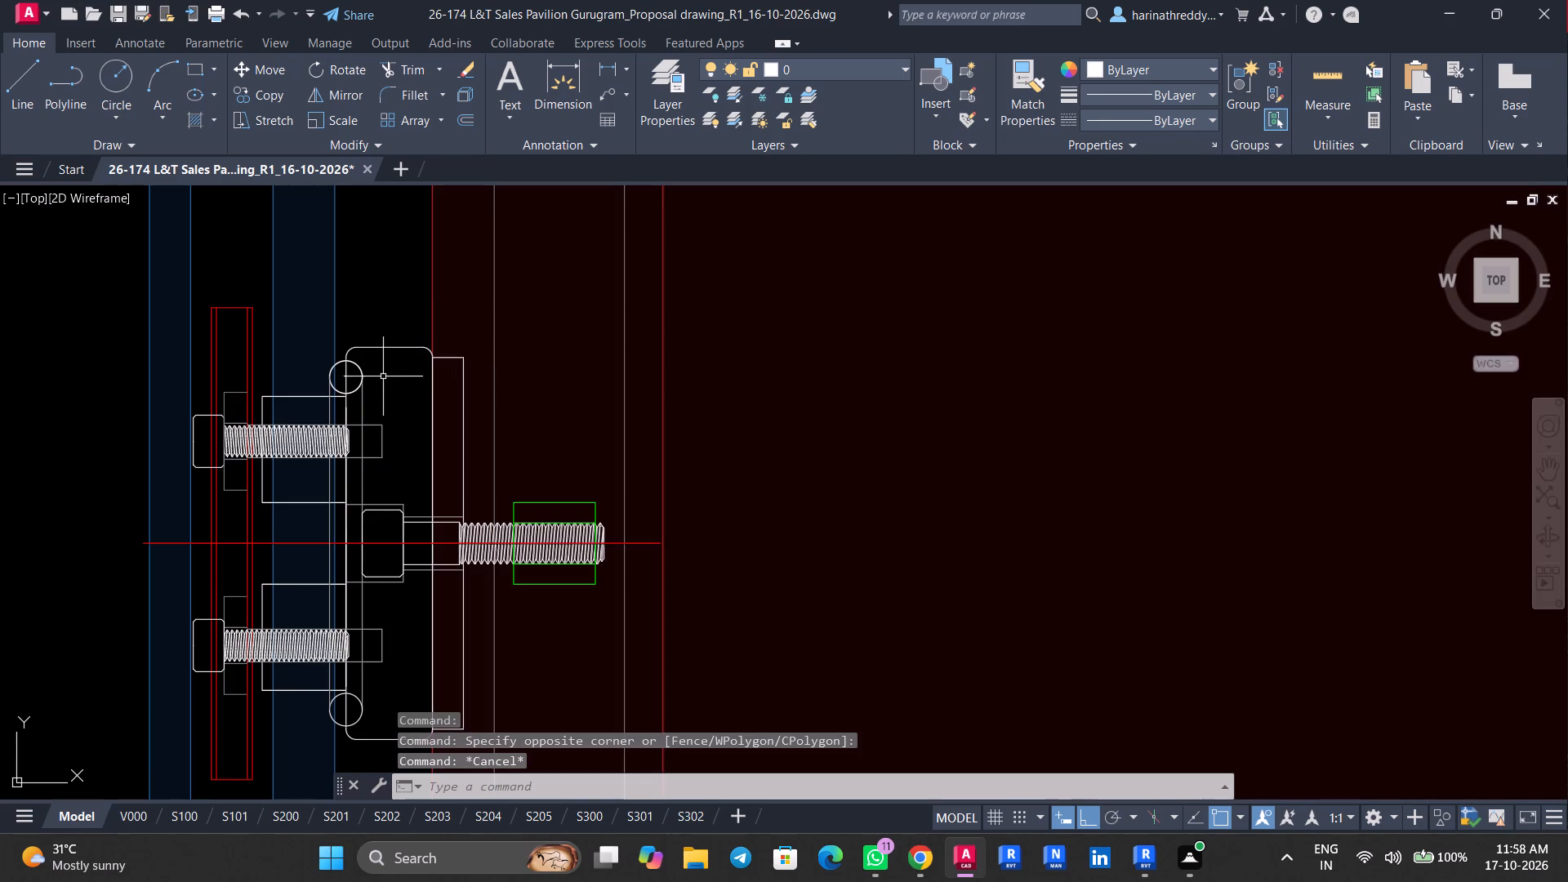
Check the bracket, the glass panes and the labelled curtain wall components in the same section.
click(395, 322)
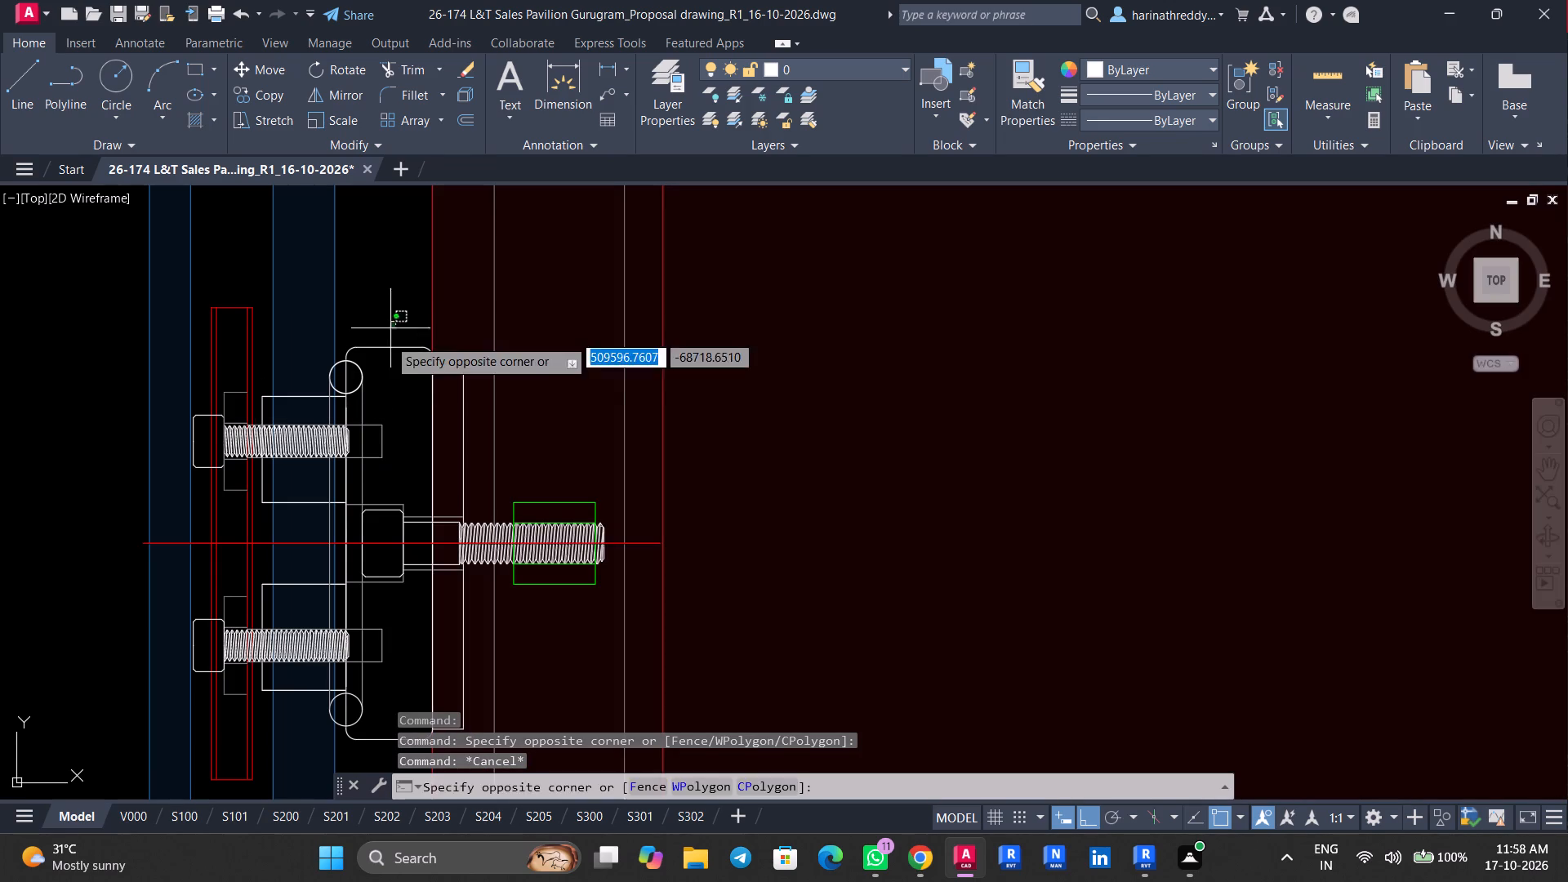
click(379, 359)
key(Escape)
click(372, 295)
click(315, 301)
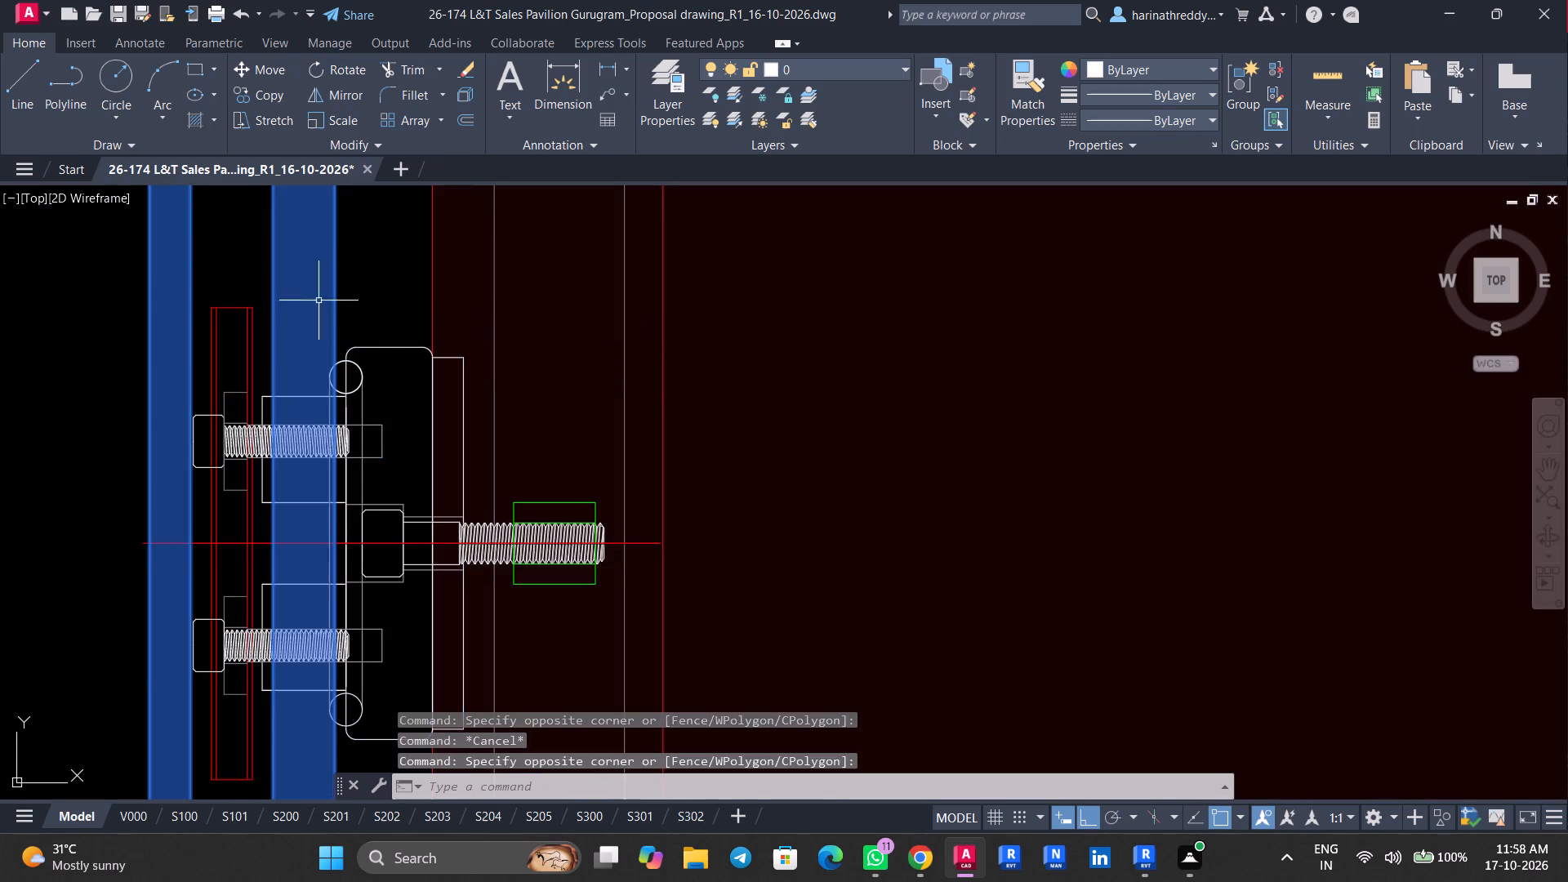
key(Escape)
scroll(415, 338, down, 9)
scroll(408, 378, up, 2)
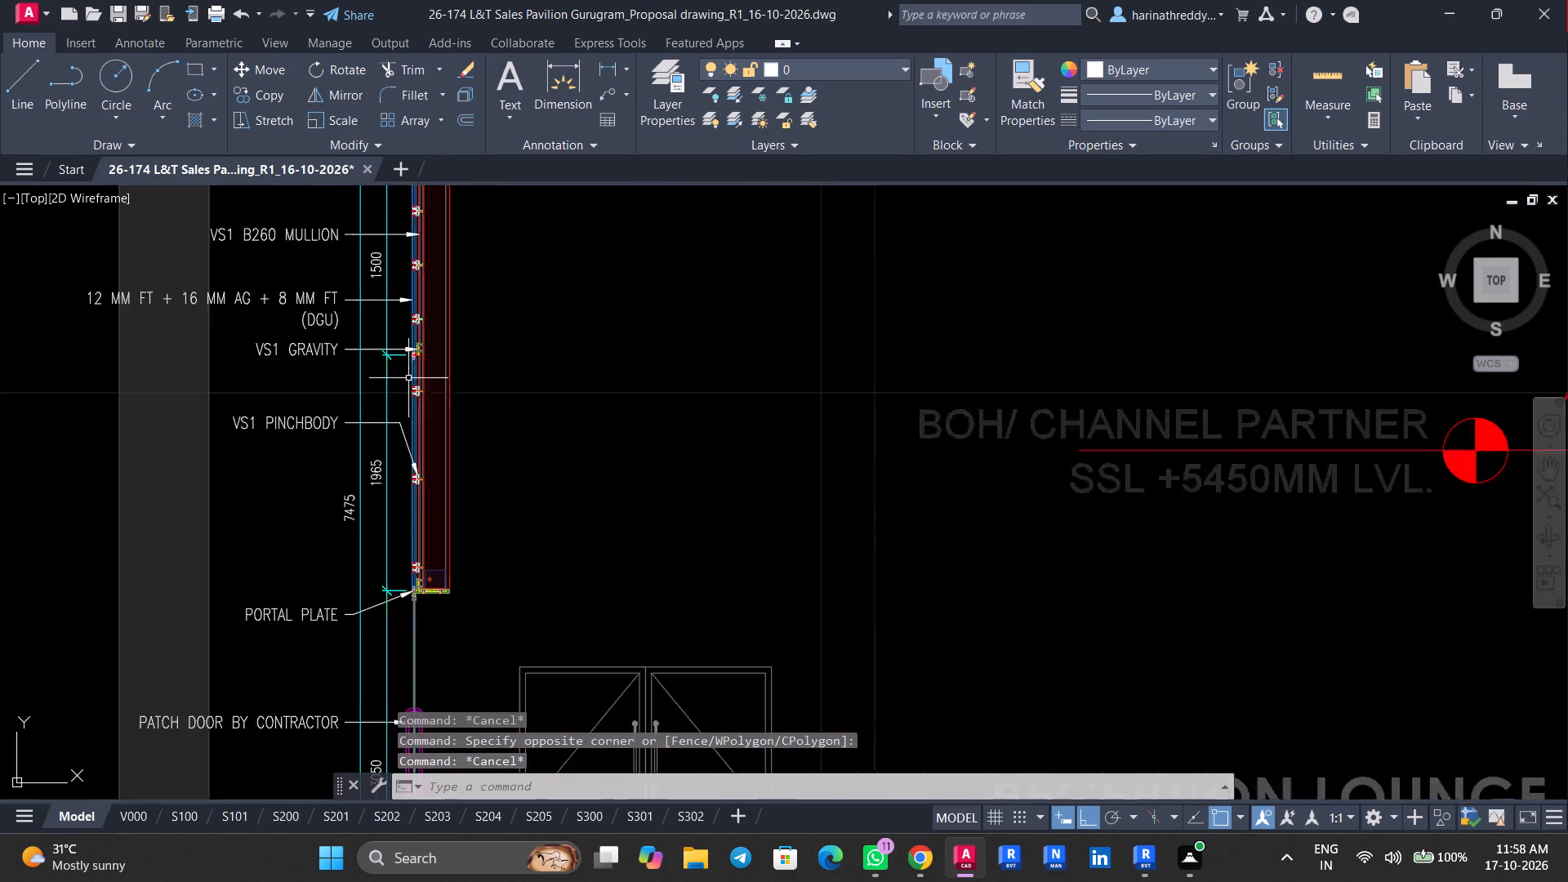
scroll(408, 378, up, 2)
scroll(423, 307, up, 2)
scroll(612, 343, down, 19)
key(Escape)
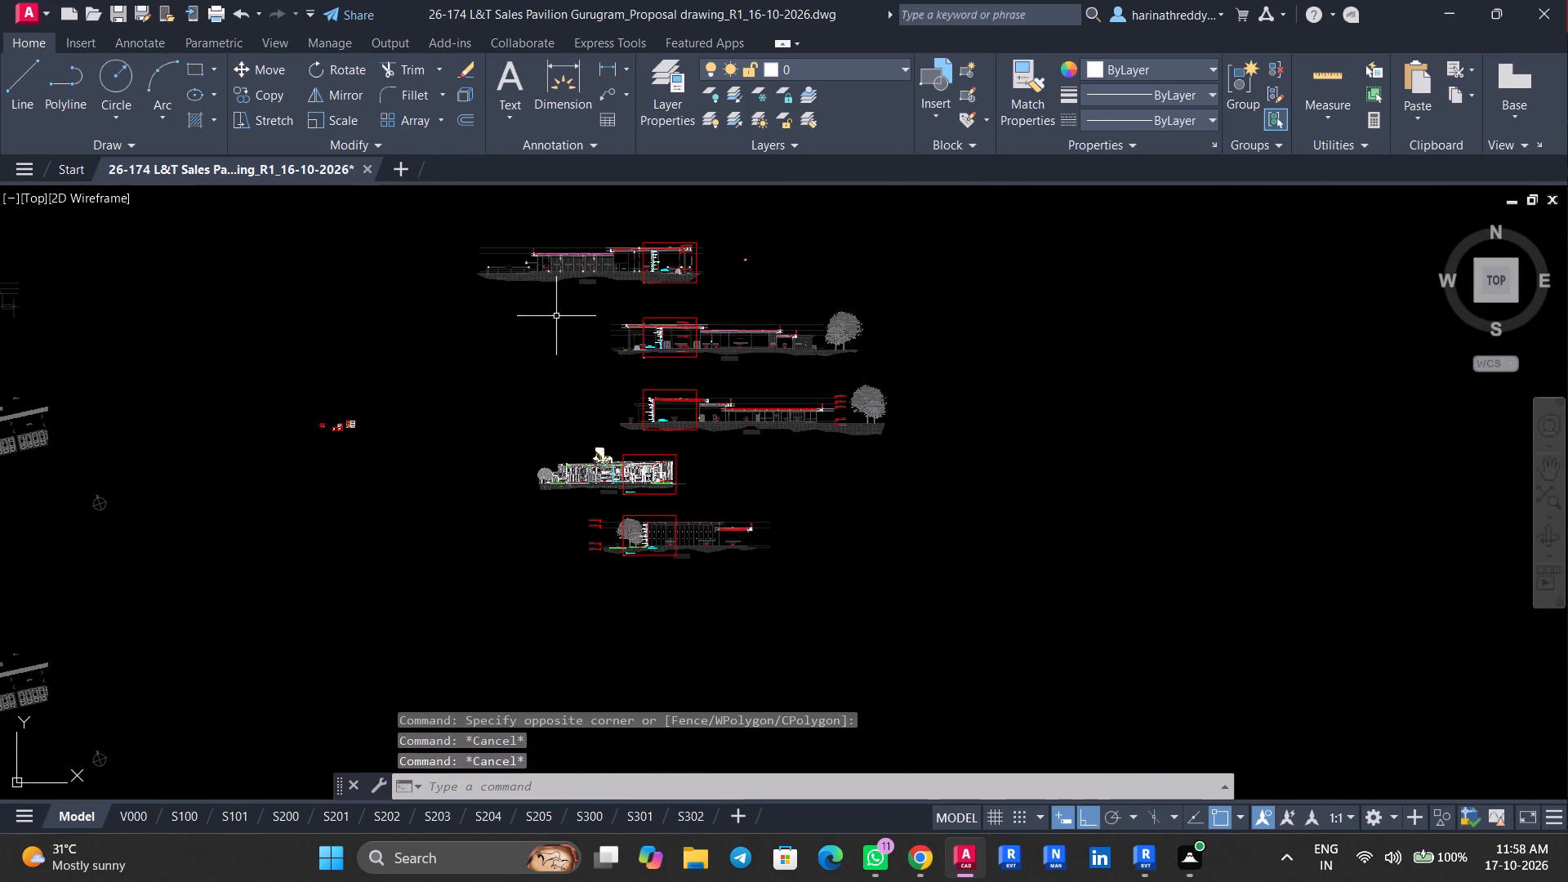
In the southern elevation, erase the glass fill immediately right of an interior mullion's top end.
middle_drag(567, 319, 1034, 327)
scroll(354, 306, up, 8)
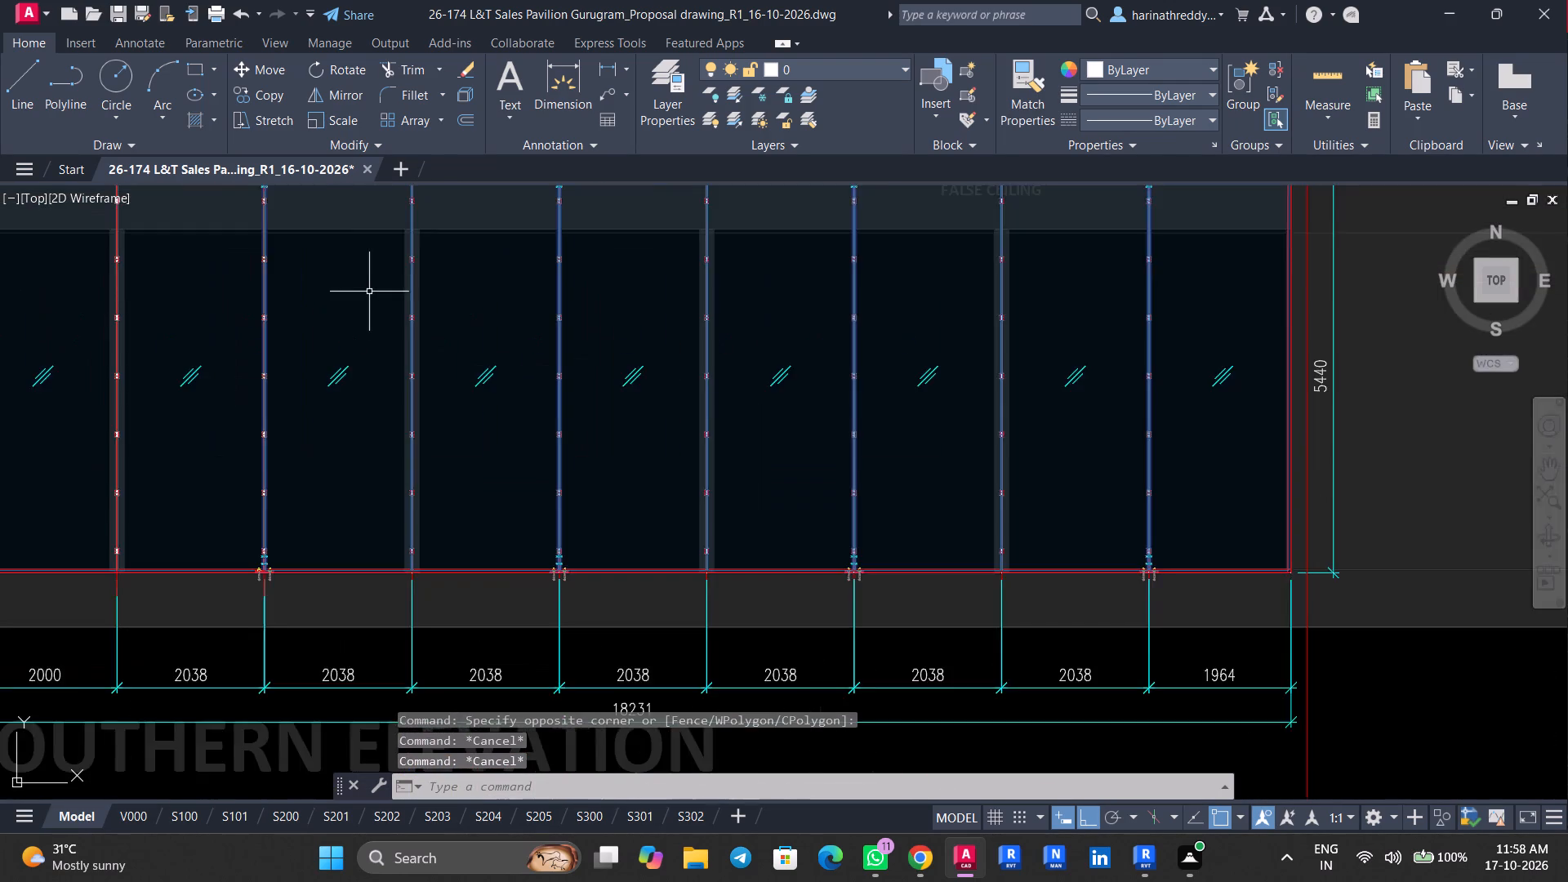
scroll(398, 233, up, 4)
middle_drag(422, 297, 438, 367)
middle_drag(476, 272, 428, 391)
scroll(373, 381, down, 3)
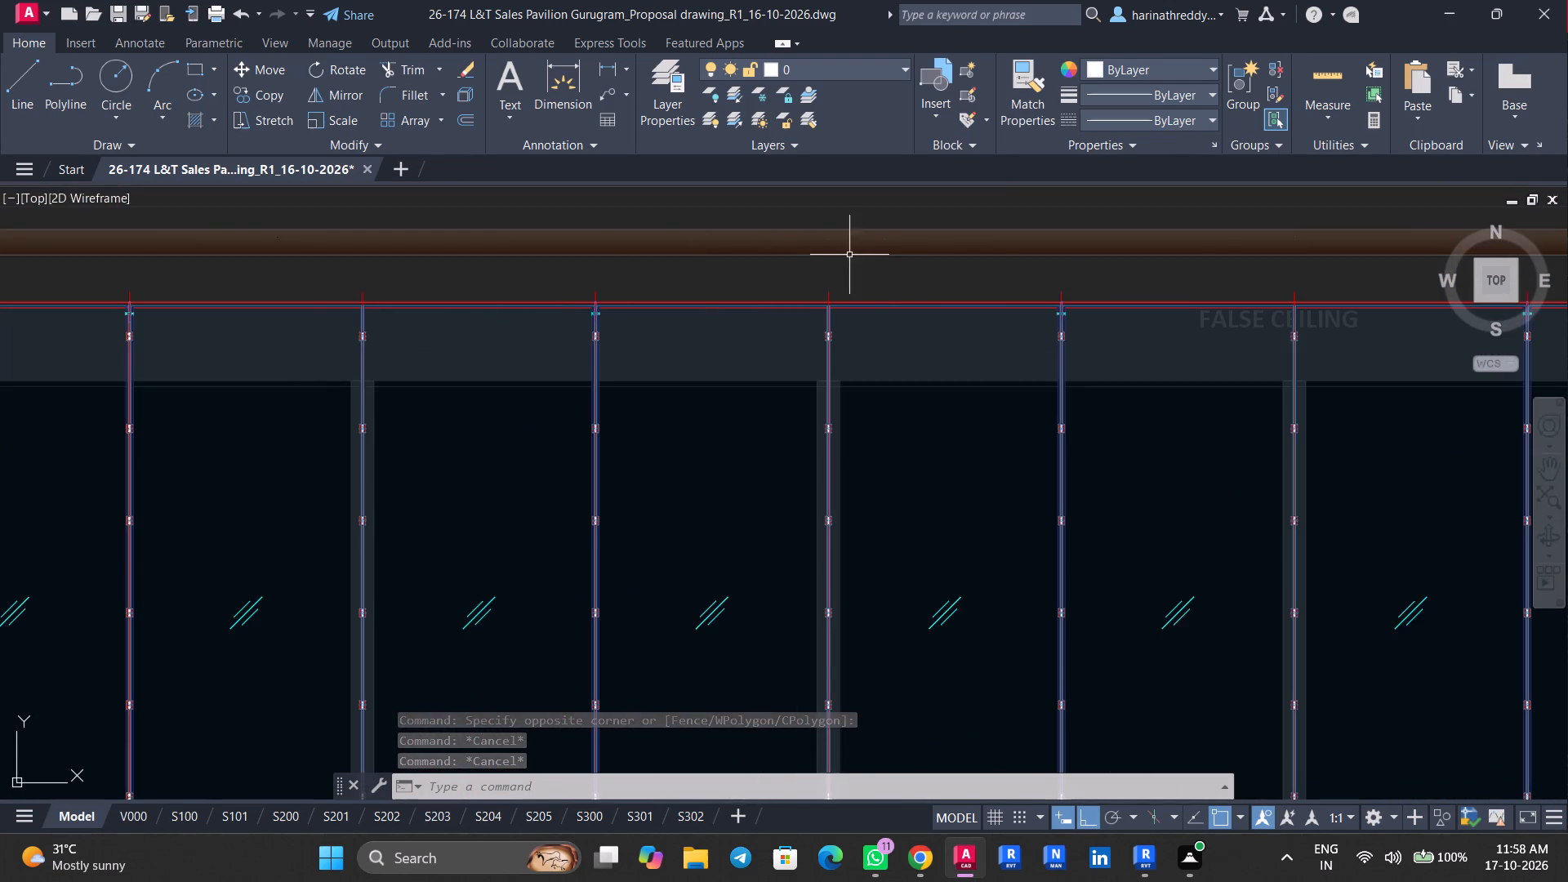
scroll(1065, 286, up, 6)
scroll(969, 463, up, 1)
middle_drag(936, 559, 901, 424)
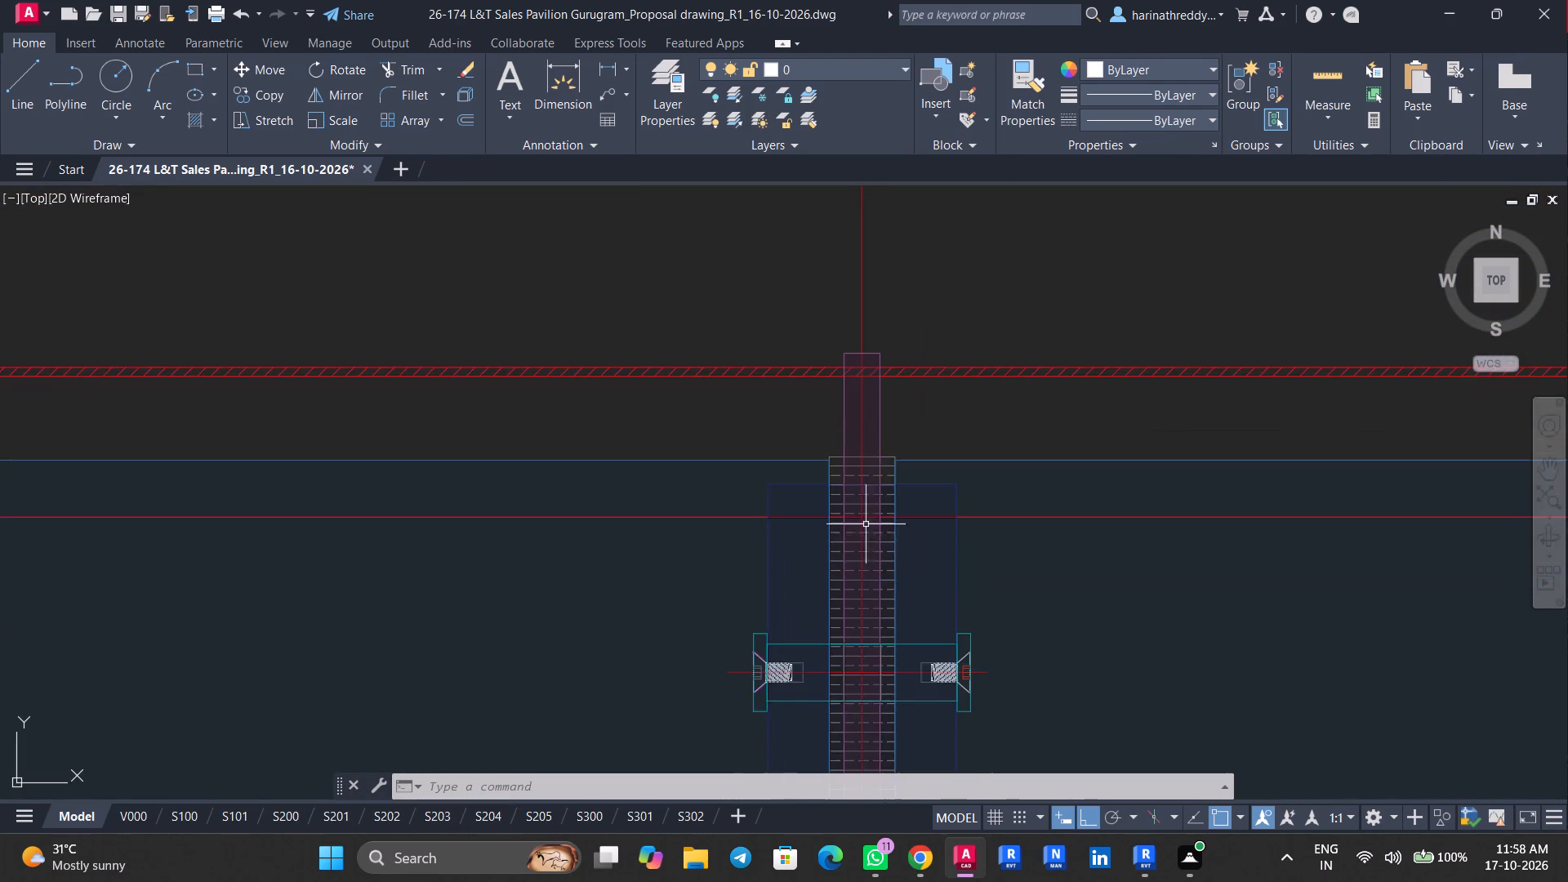
scroll(896, 565, up, 2)
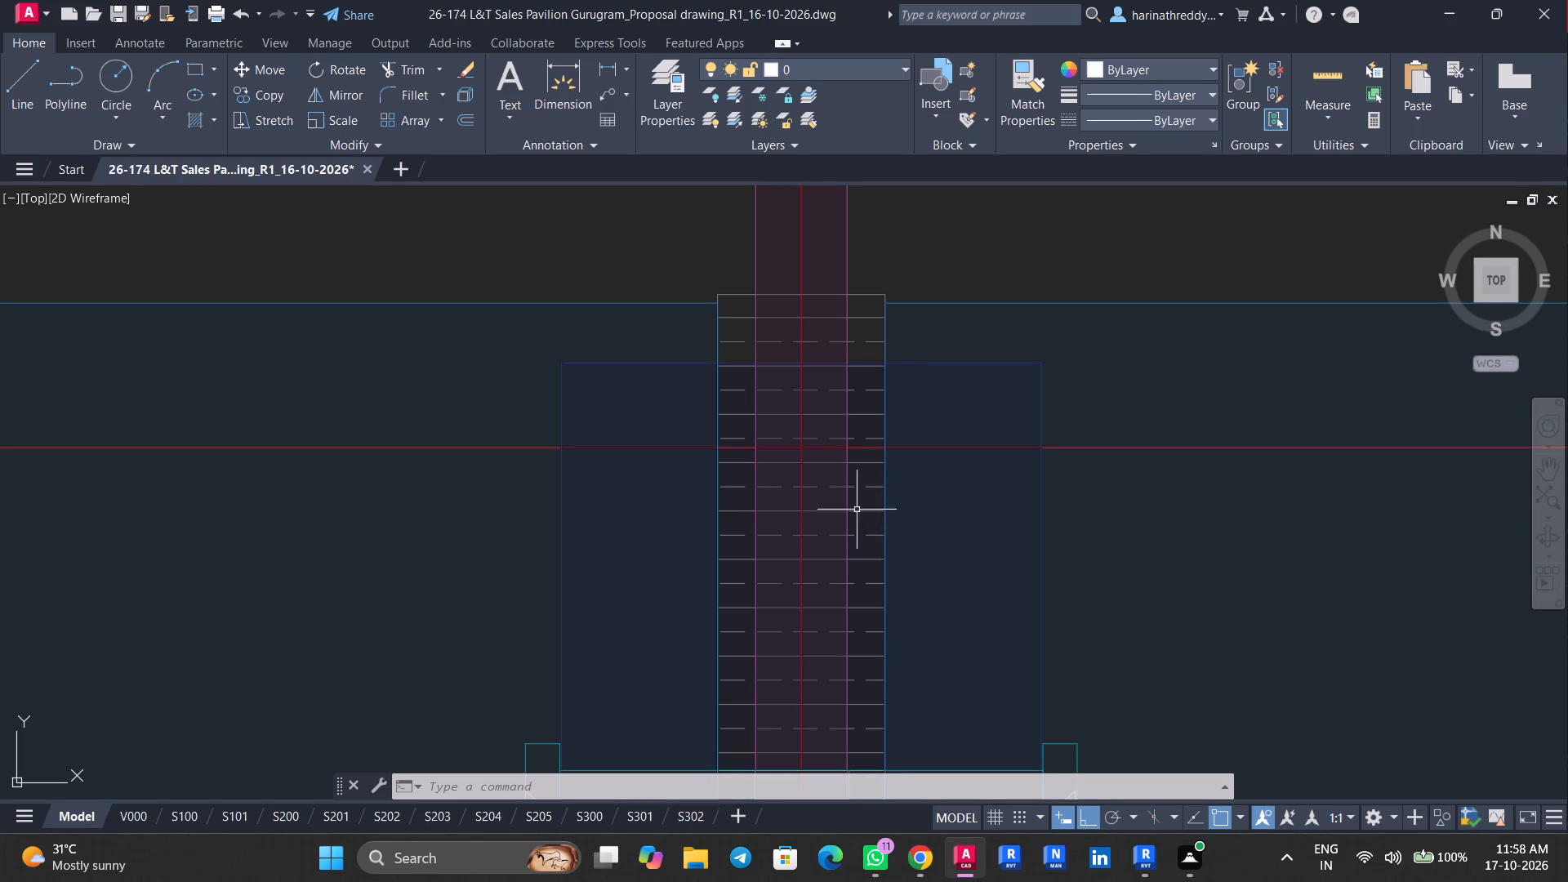
click(1022, 361)
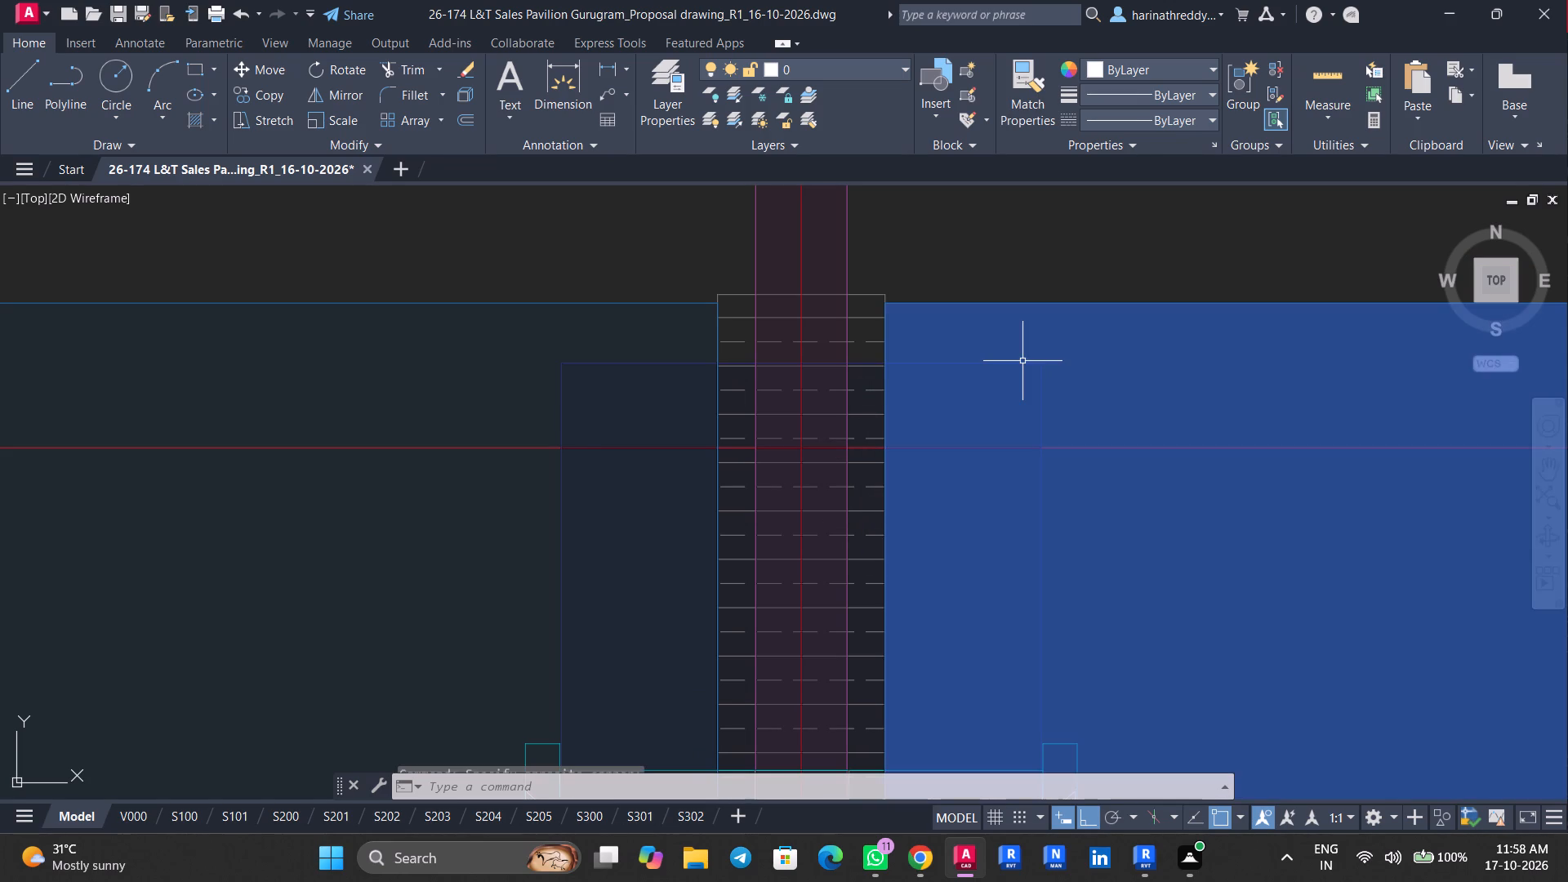
key(Delete)
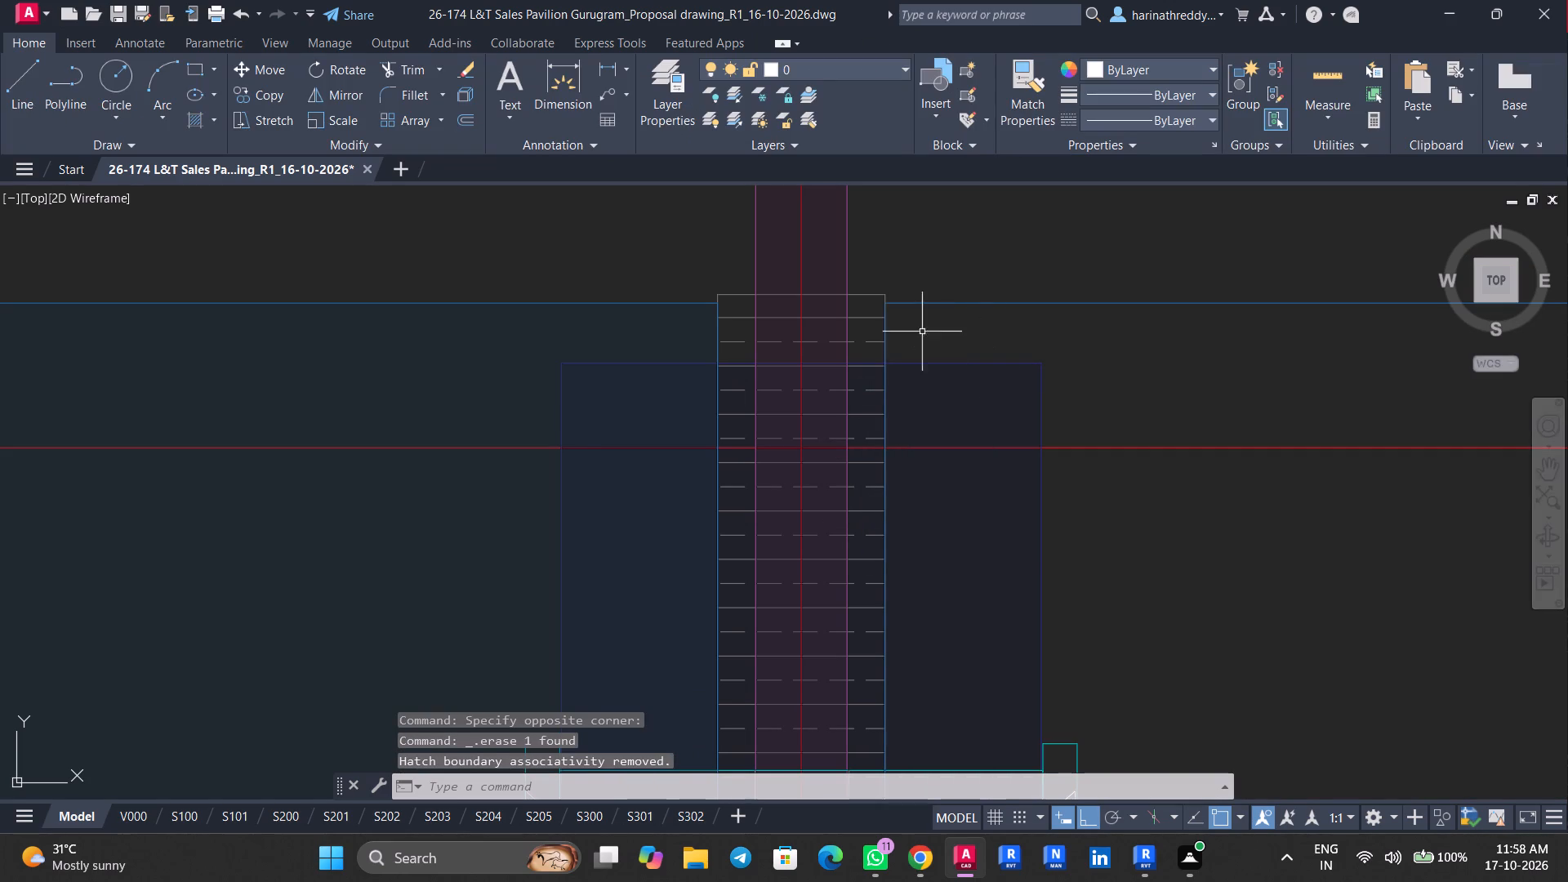
Explode the interior mullion block at its top end in the southern elevation.
click(987, 362)
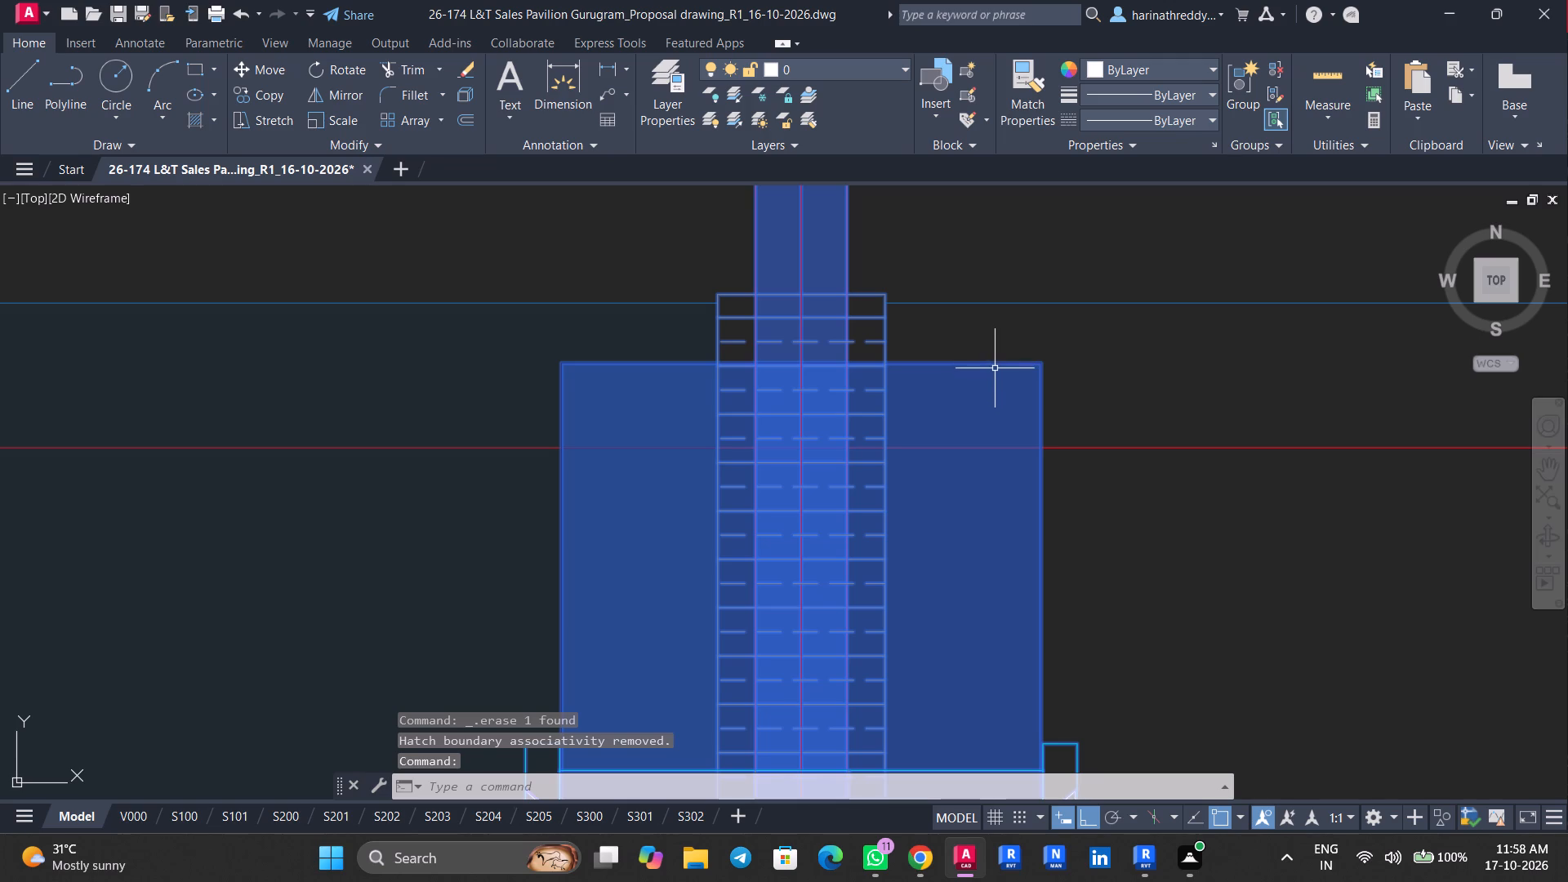
key(x)
key(Return)
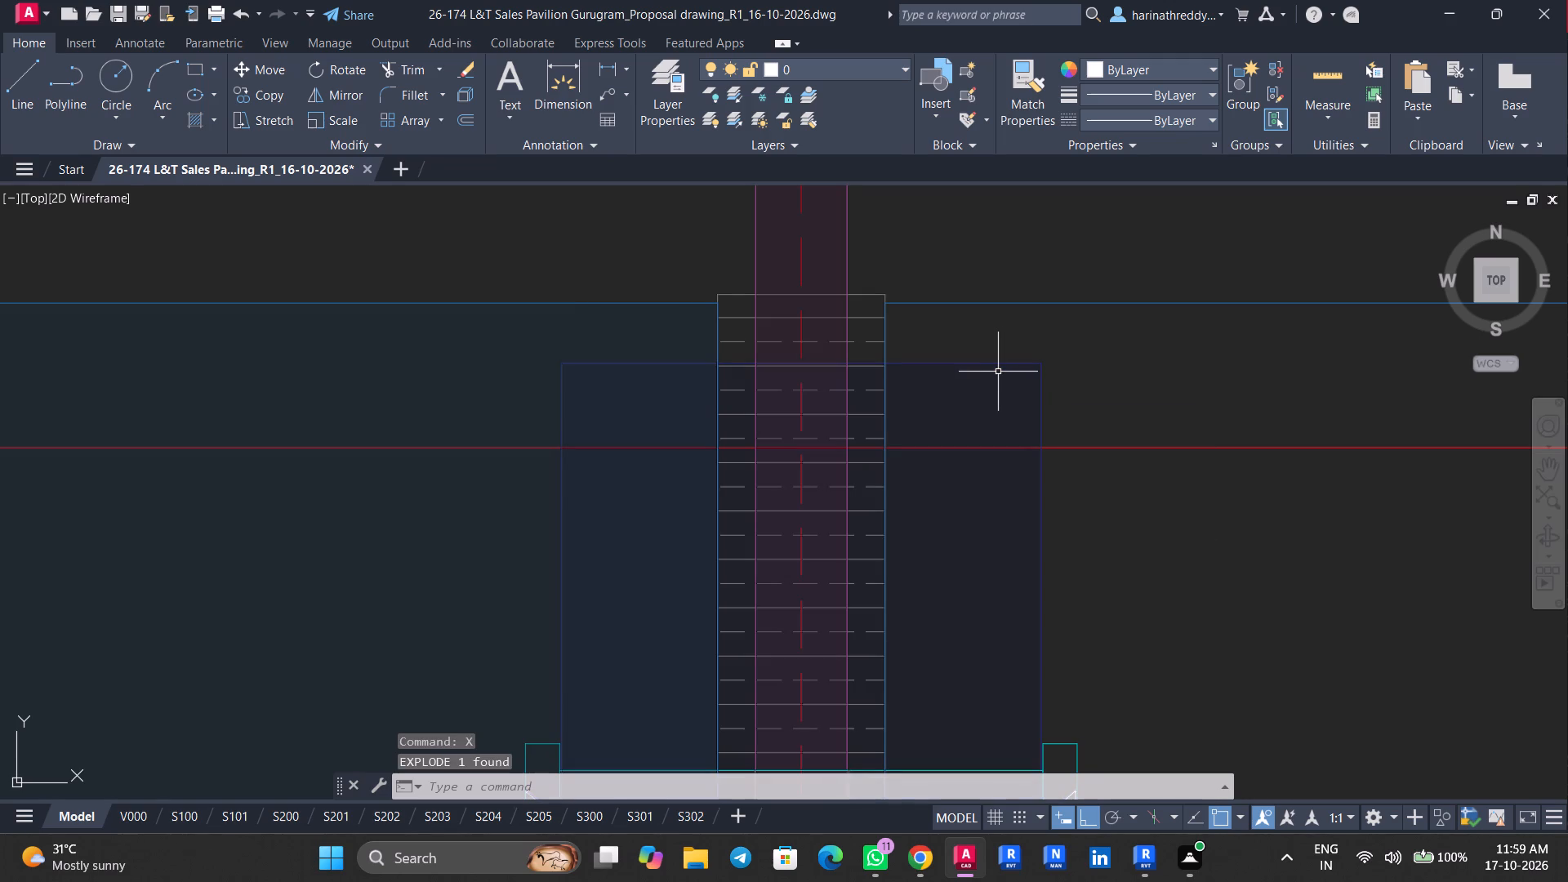
Check the exploded mullion's parts by selecting the wide shaded body and the hatched central strip.
click(1057, 340)
click(1031, 367)
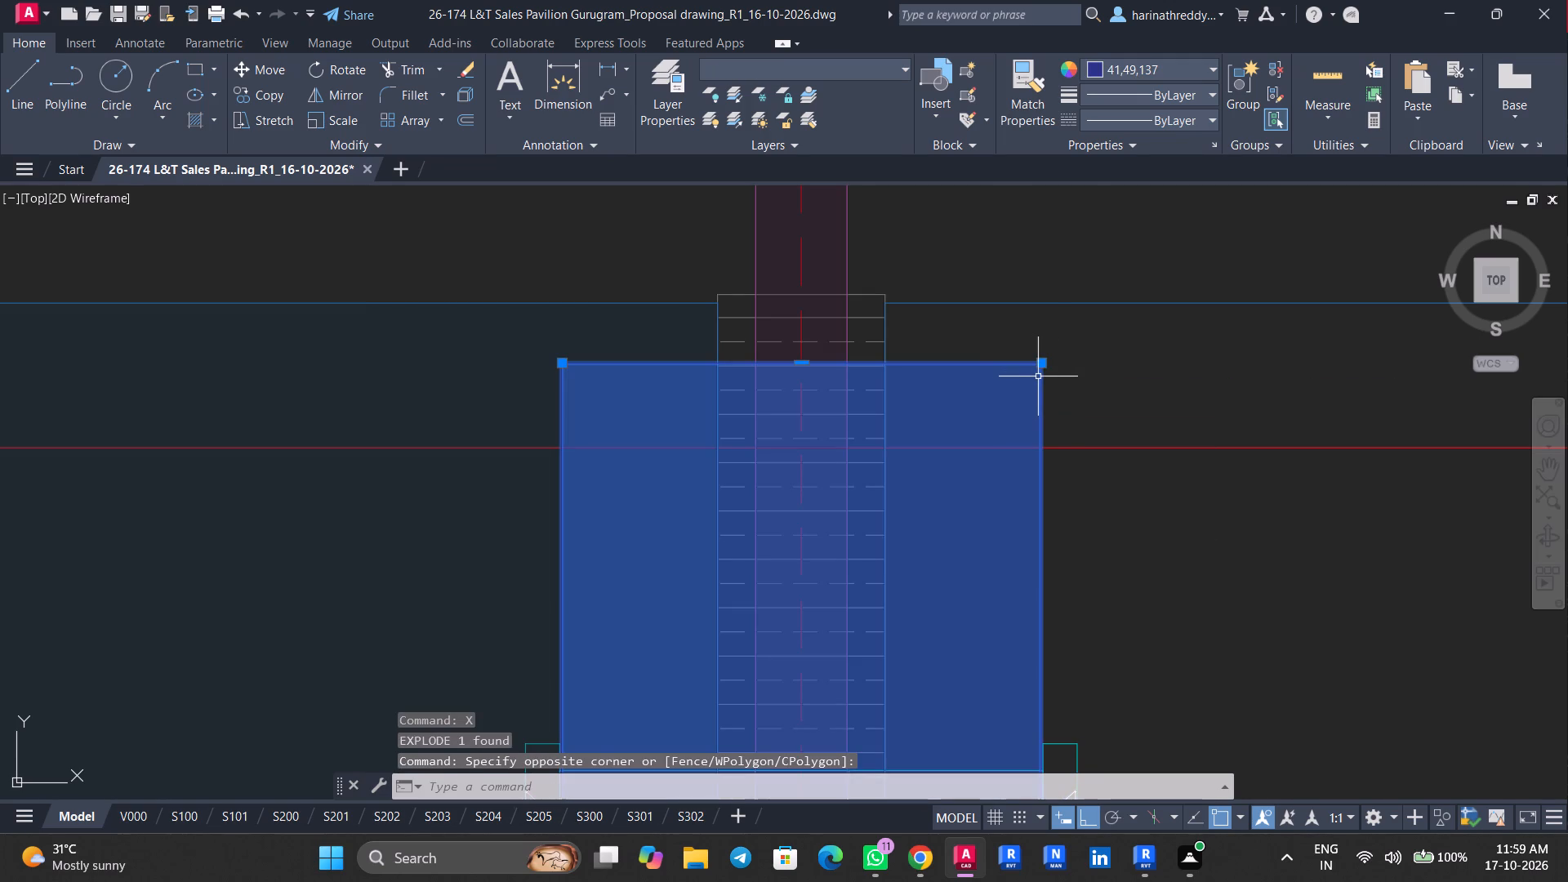
key(Escape)
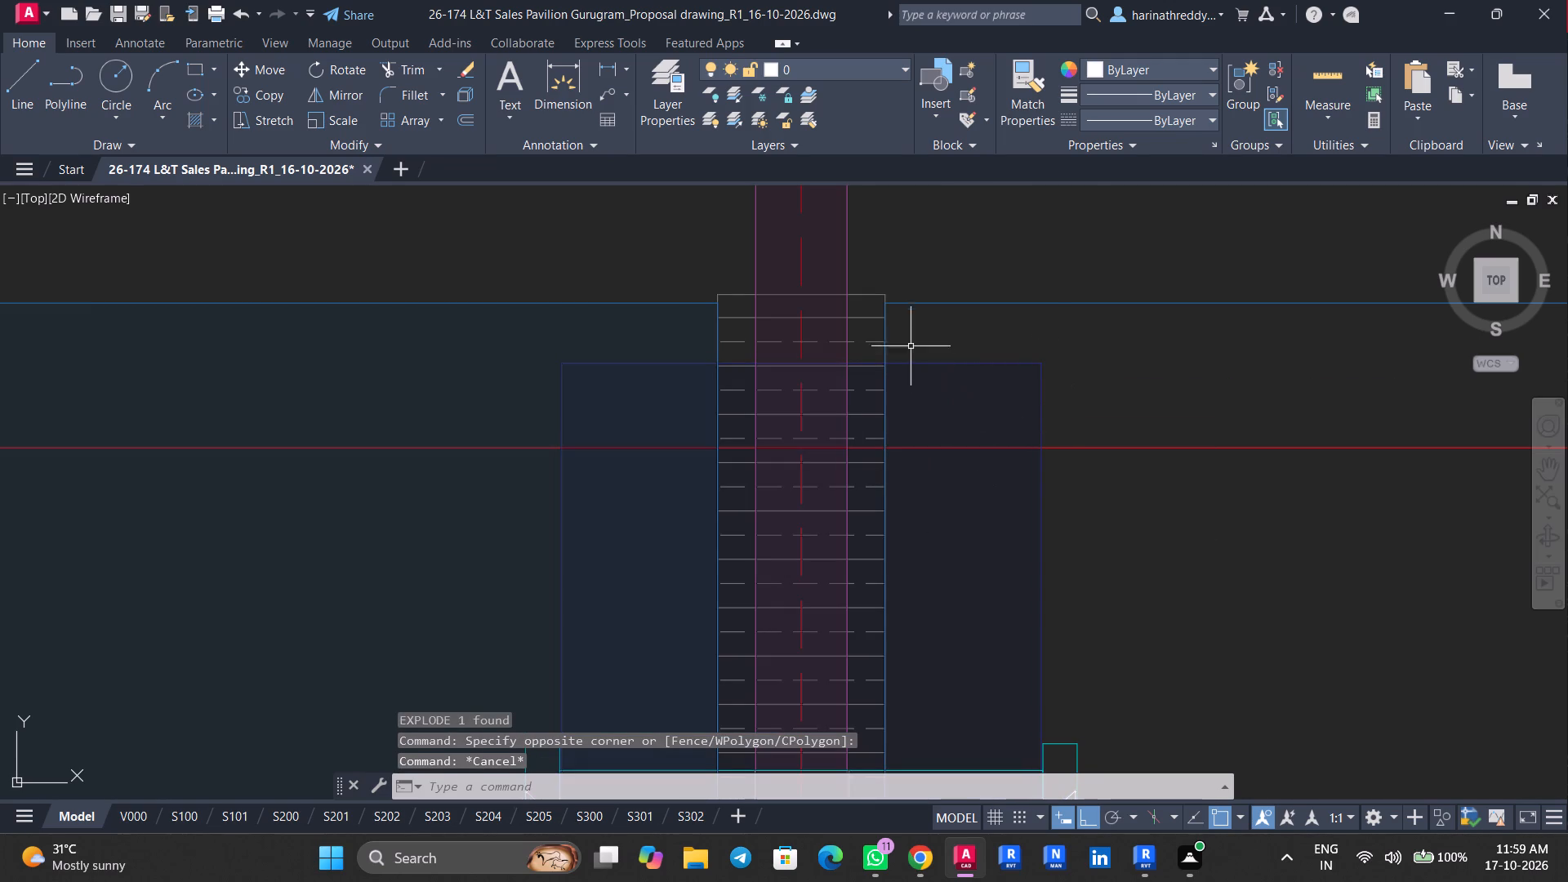
click(869, 291)
click(857, 321)
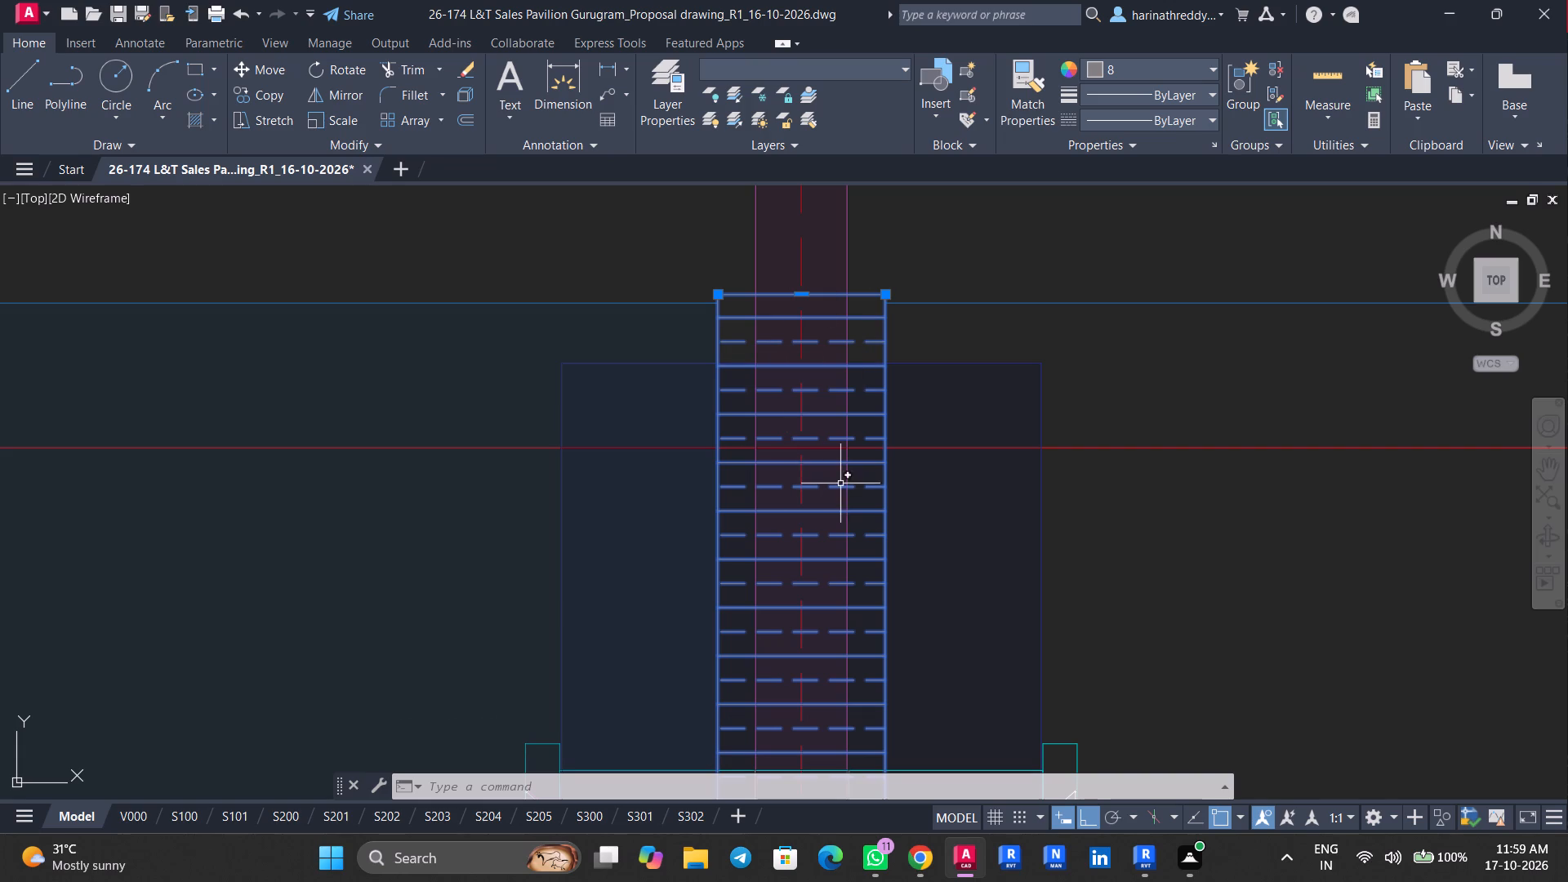
In the floor plan, examine the mullion, fin and connector section along the southern curtain wall with 1733 mm bays.
scroll(848, 419, down, 11)
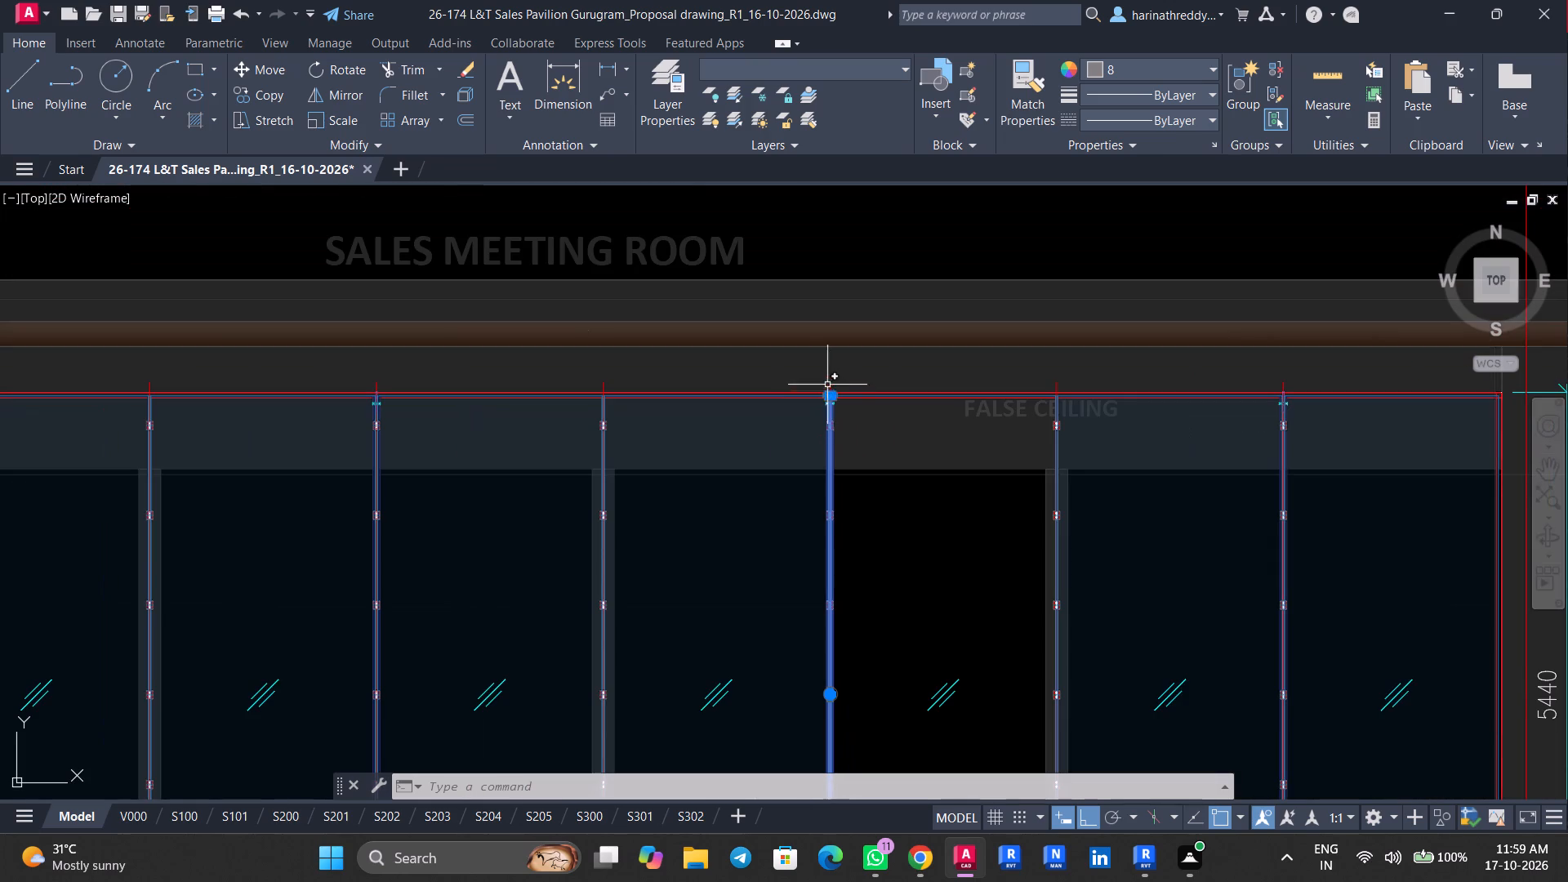
scroll(817, 371, down, 6)
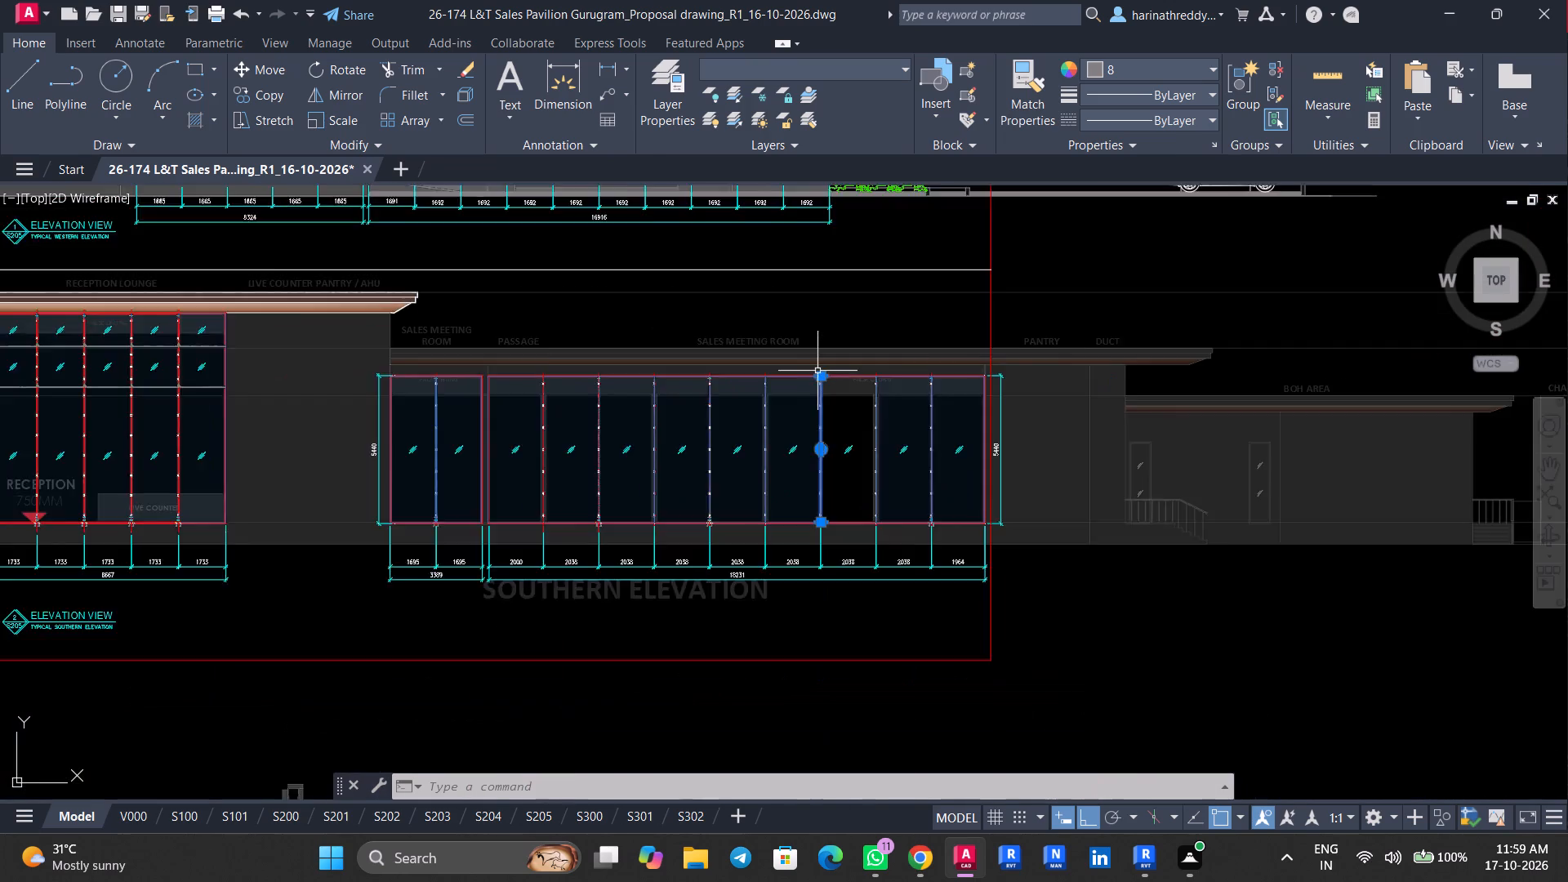
scroll(817, 377, down, 5)
middle_drag(677, 577, 697, 452)
scroll(664, 563, up, 1)
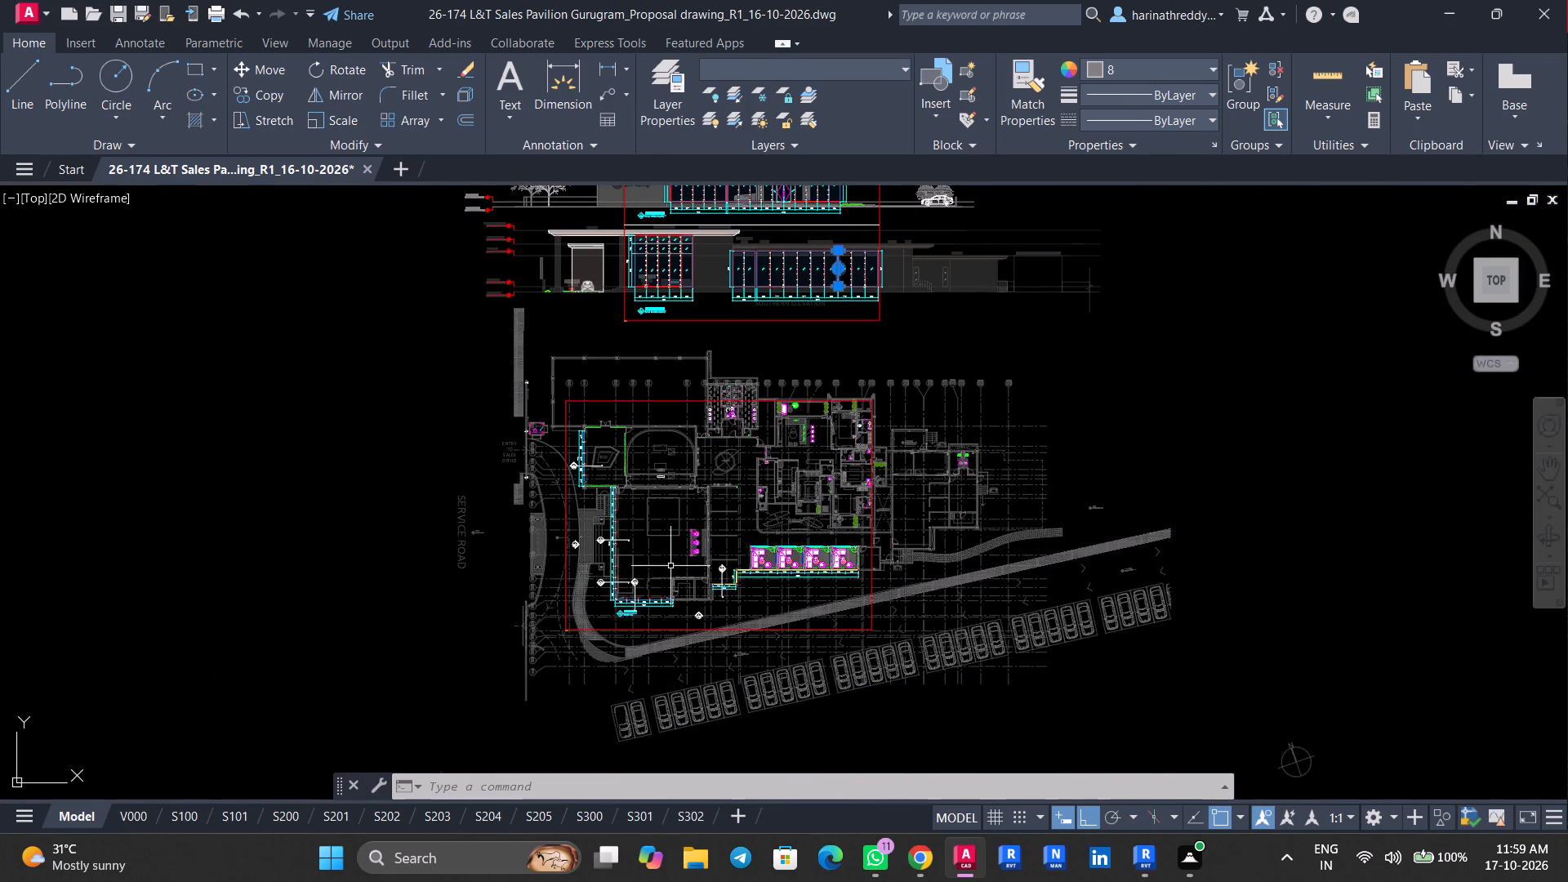
scroll(663, 563, up, 2)
middle_drag(602, 690, 654, 504)
scroll(695, 561, up, 6)
scroll(702, 496, up, 2)
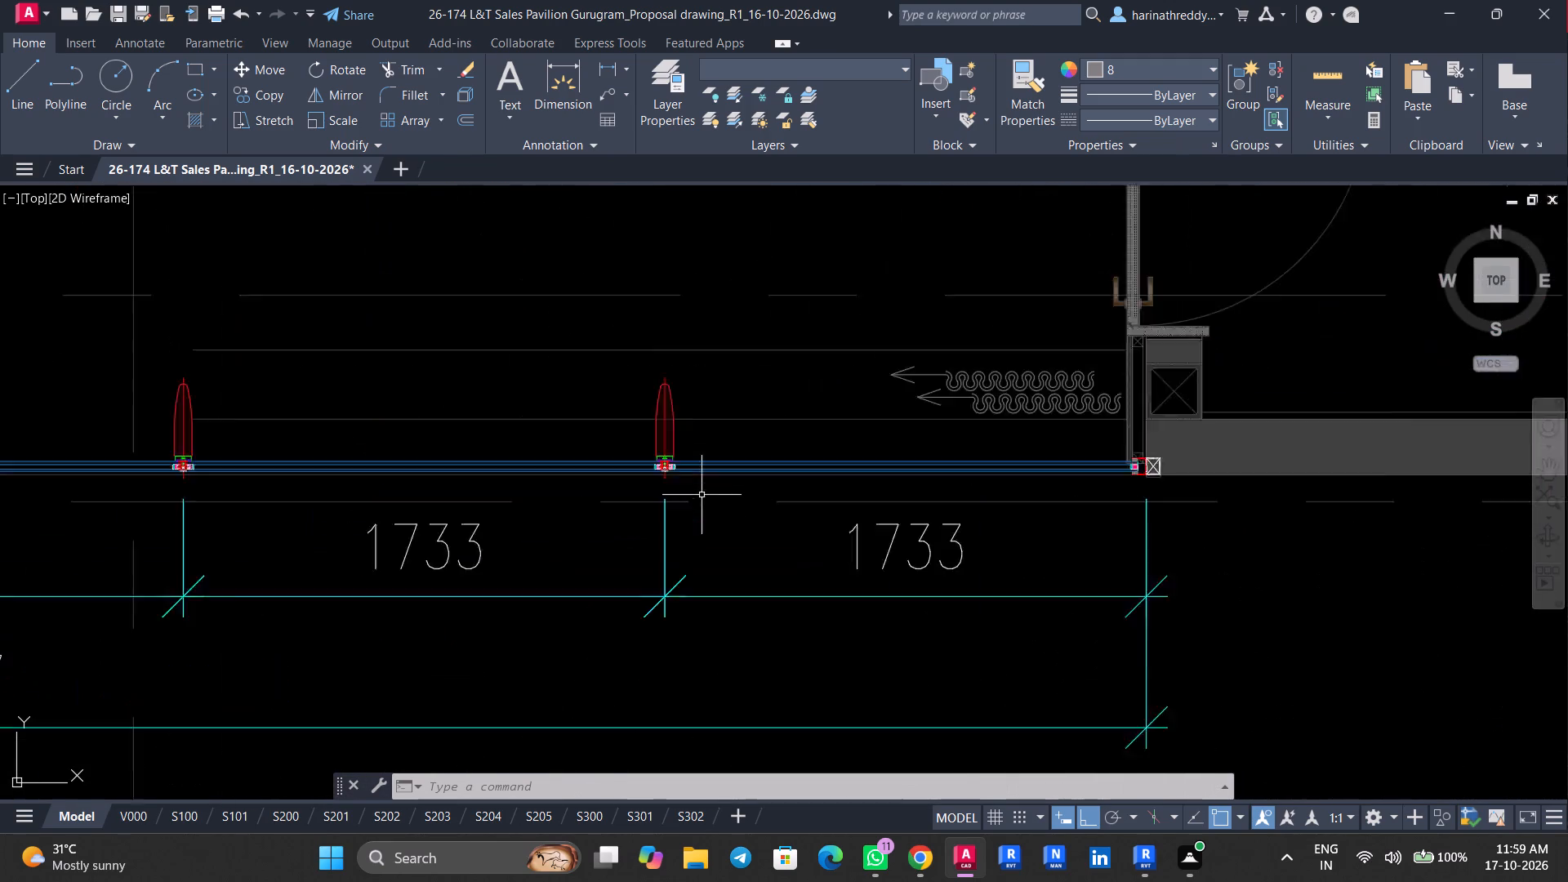
scroll(702, 495, up, 3)
scroll(562, 439, up, 5)
scroll(641, 546, down, 5)
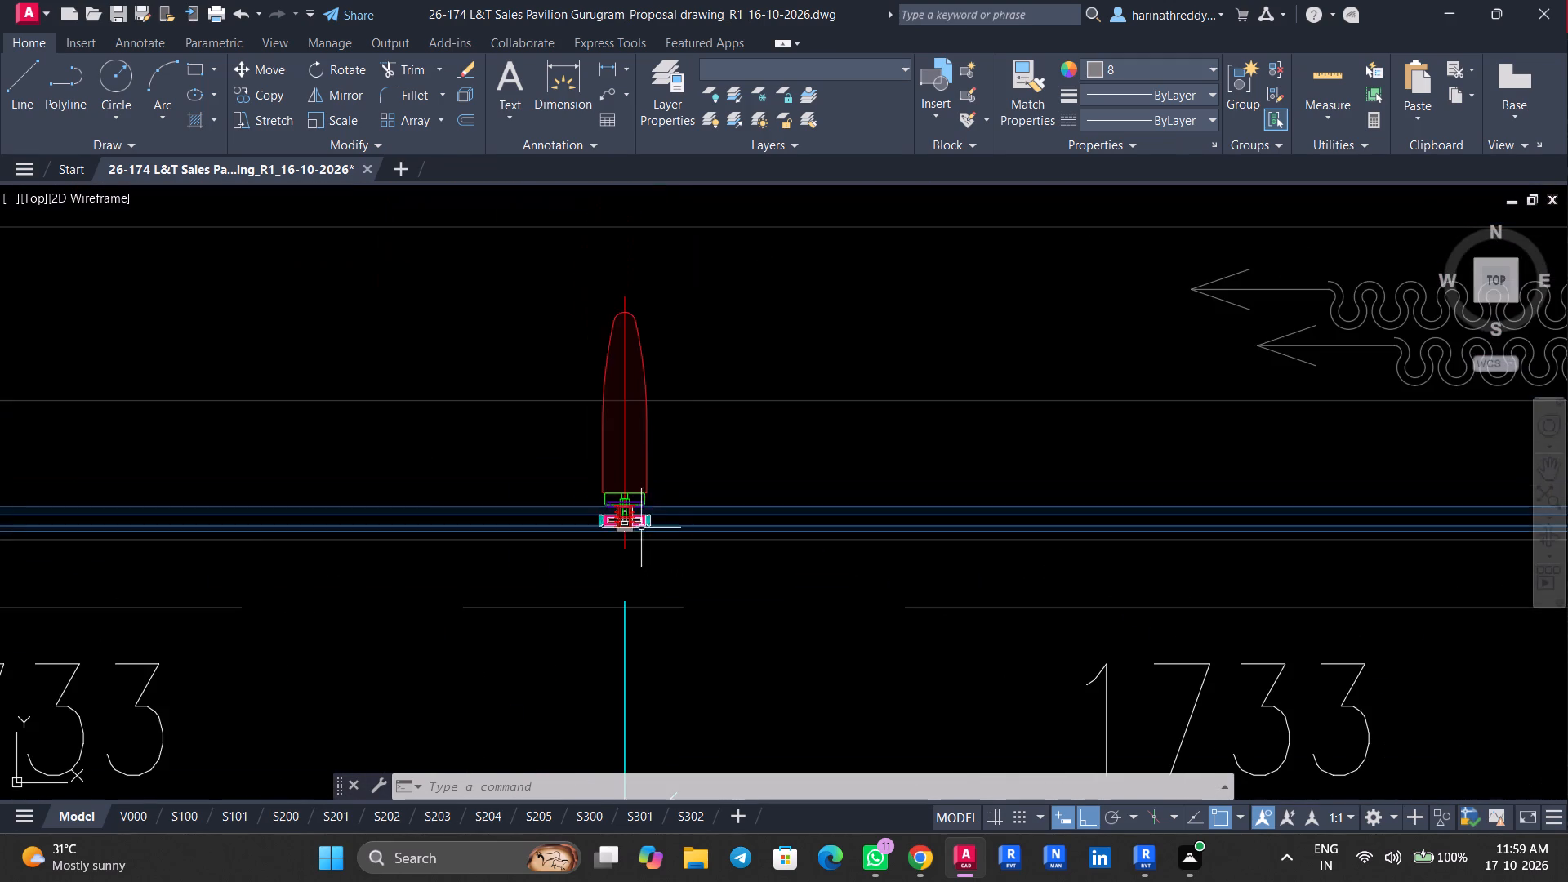
scroll(626, 487, up, 3)
scroll(684, 611, up, 1)
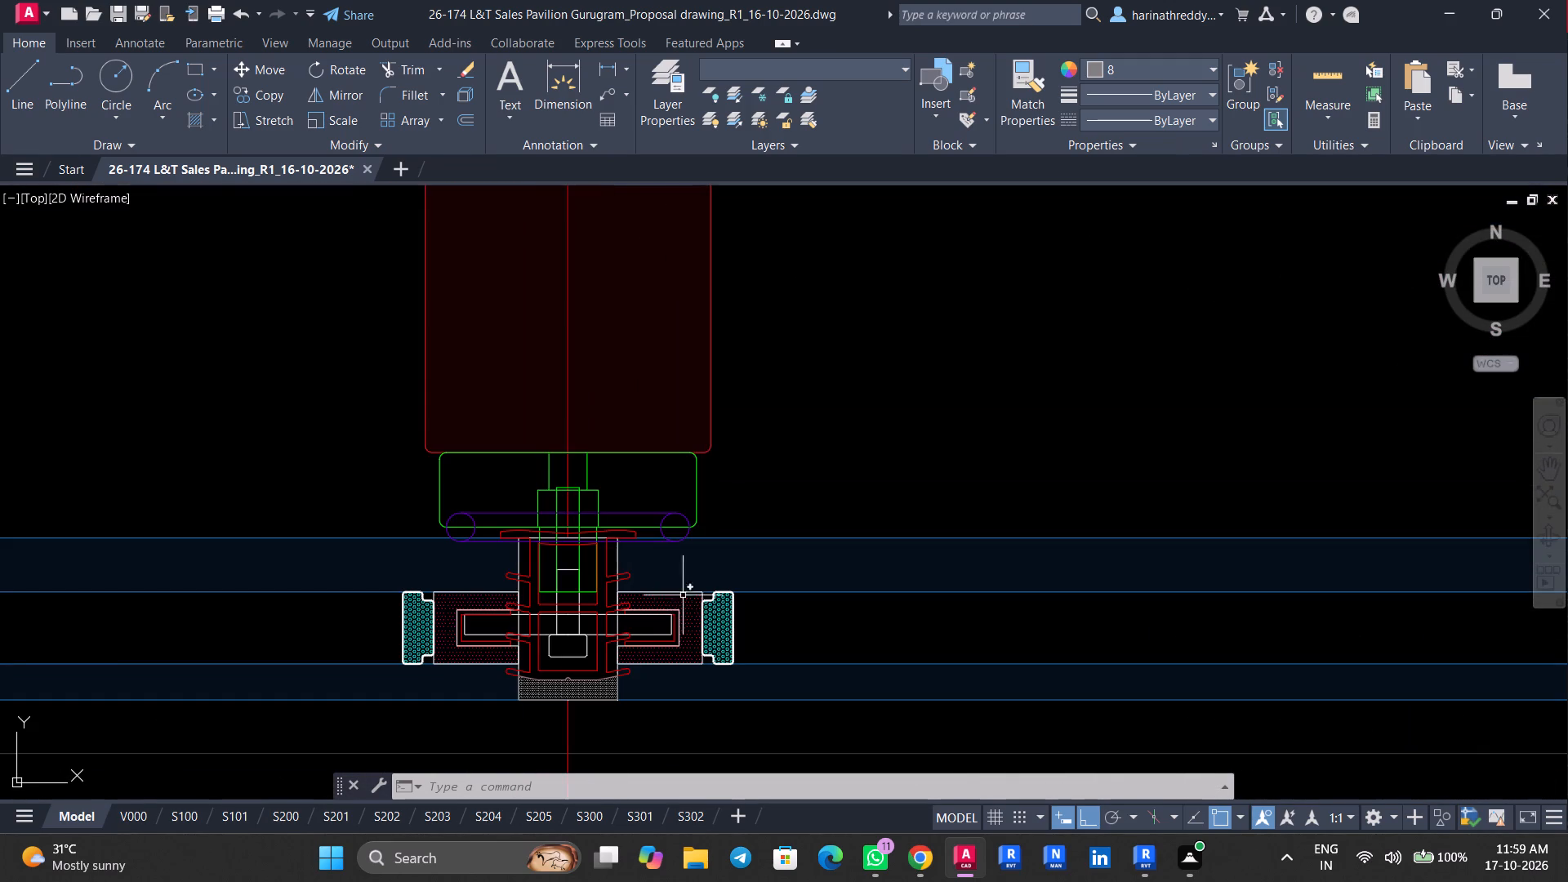
scroll(677, 582, down, 1)
scroll(830, 549, down, 11)
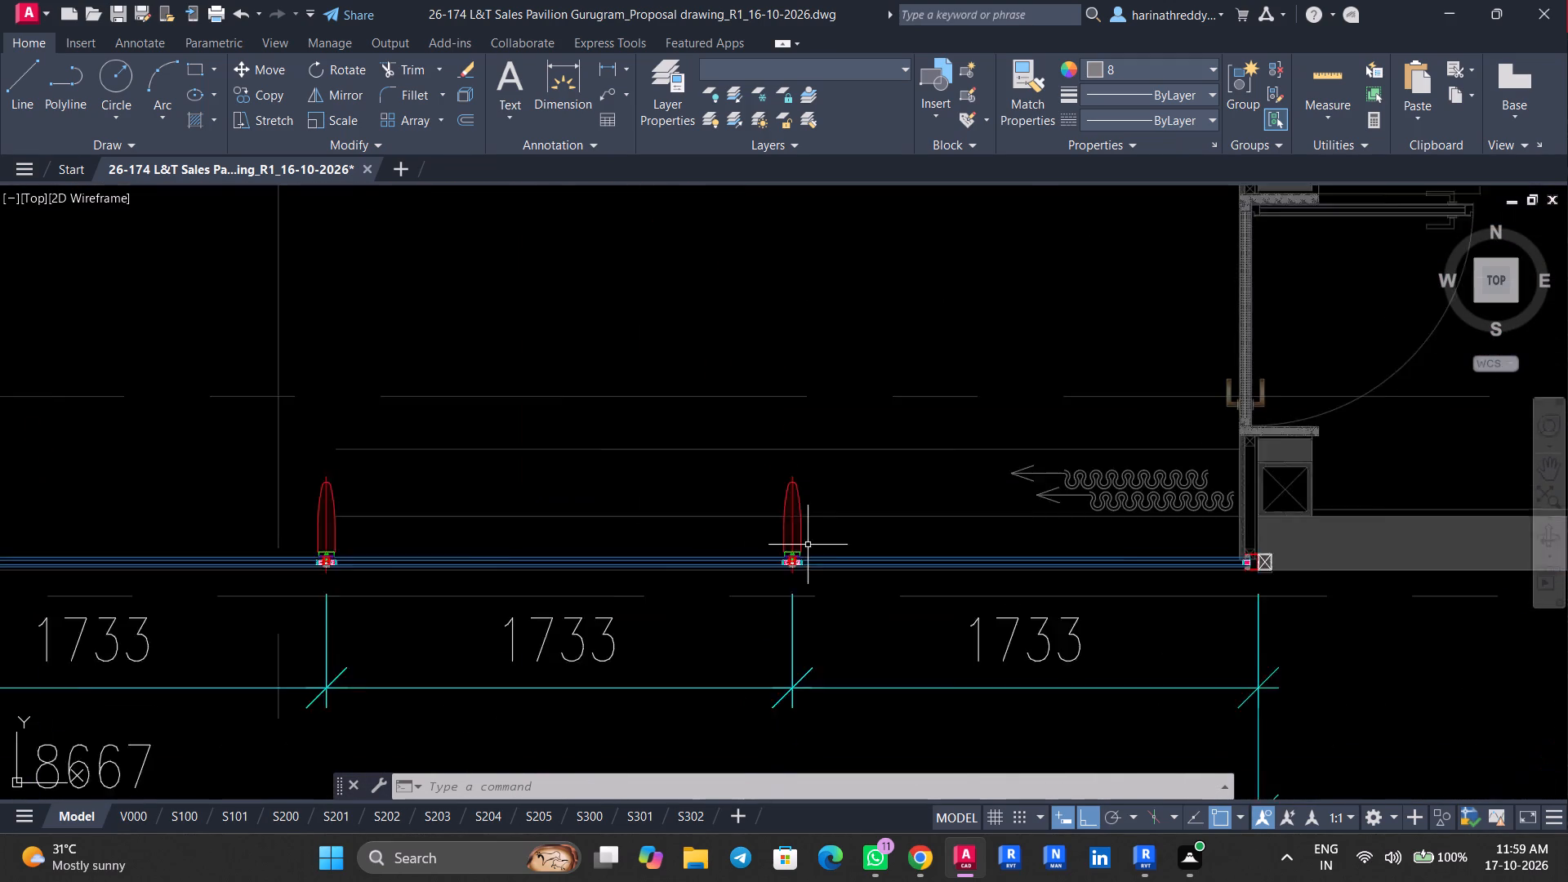
In the western elevation, examine the mullion's top end and fixing bracket below the roof edge near the model area.
scroll(808, 544, down, 3)
middle_drag(866, 361, 868, 735)
scroll(931, 520, down, 9)
middle_drag(969, 399, 897, 641)
middle_drag(992, 449, 919, 732)
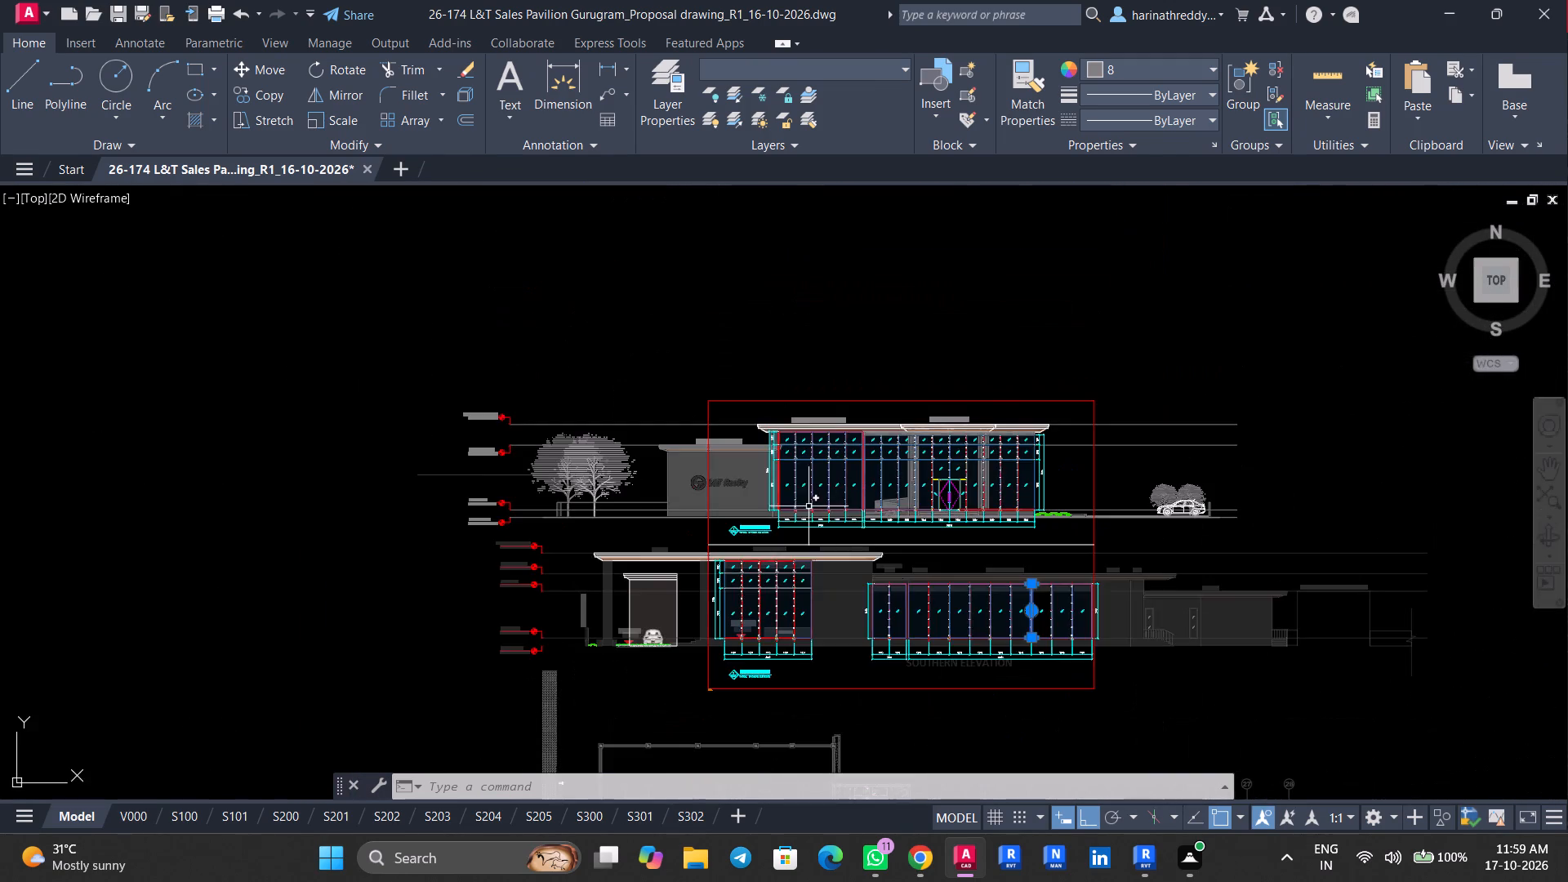
scroll(849, 437, up, 11)
scroll(927, 506, down, 5)
middle_drag(986, 551, 938, 517)
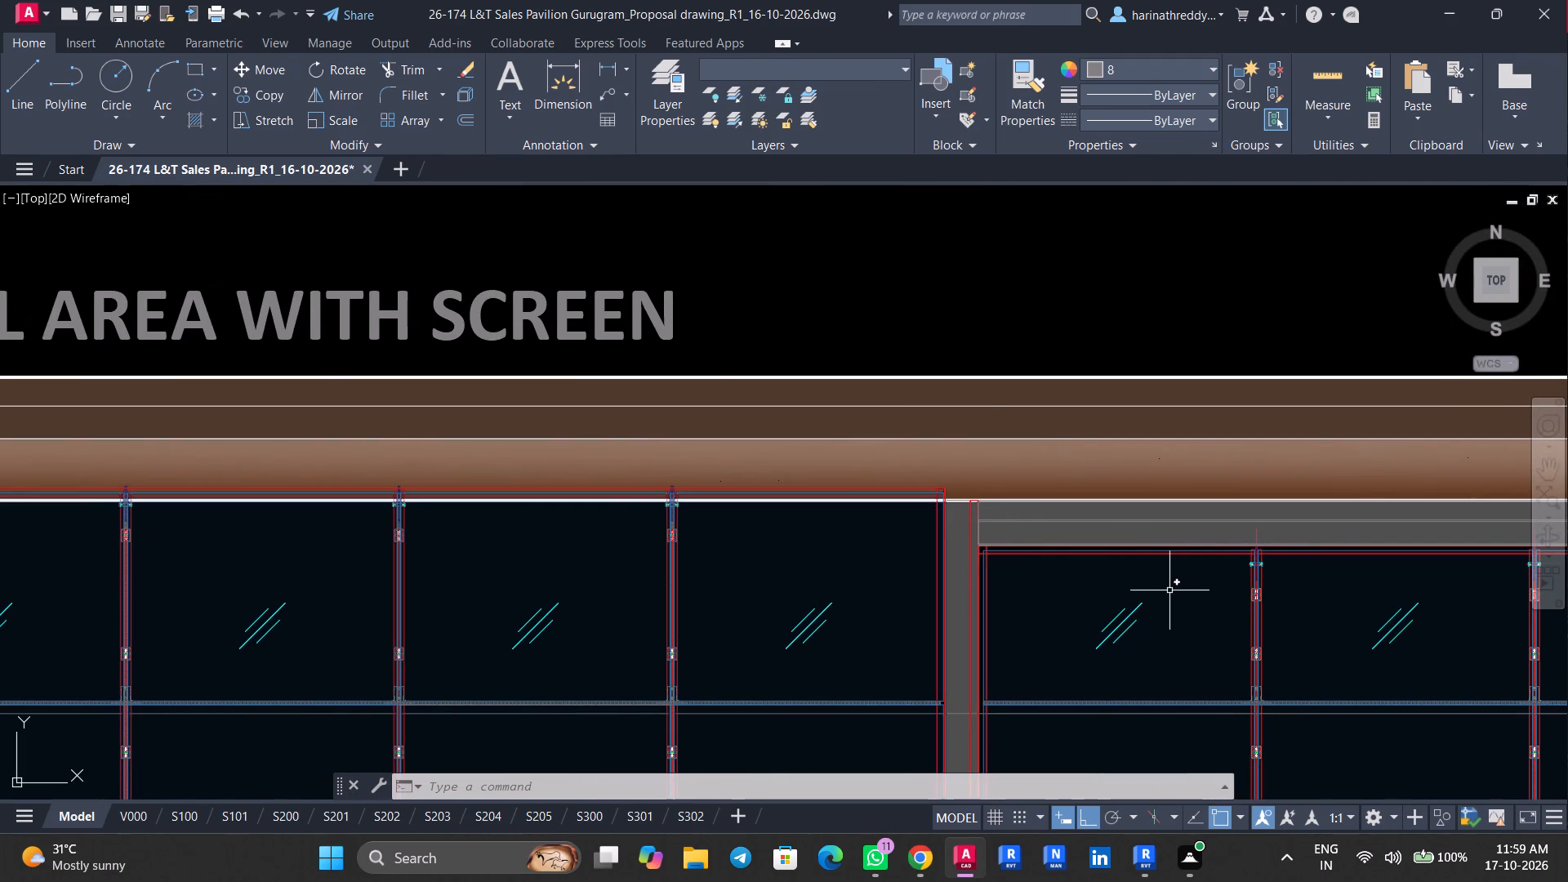
scroll(734, 501, up, 10)
middle_drag(590, 546, 1004, 519)
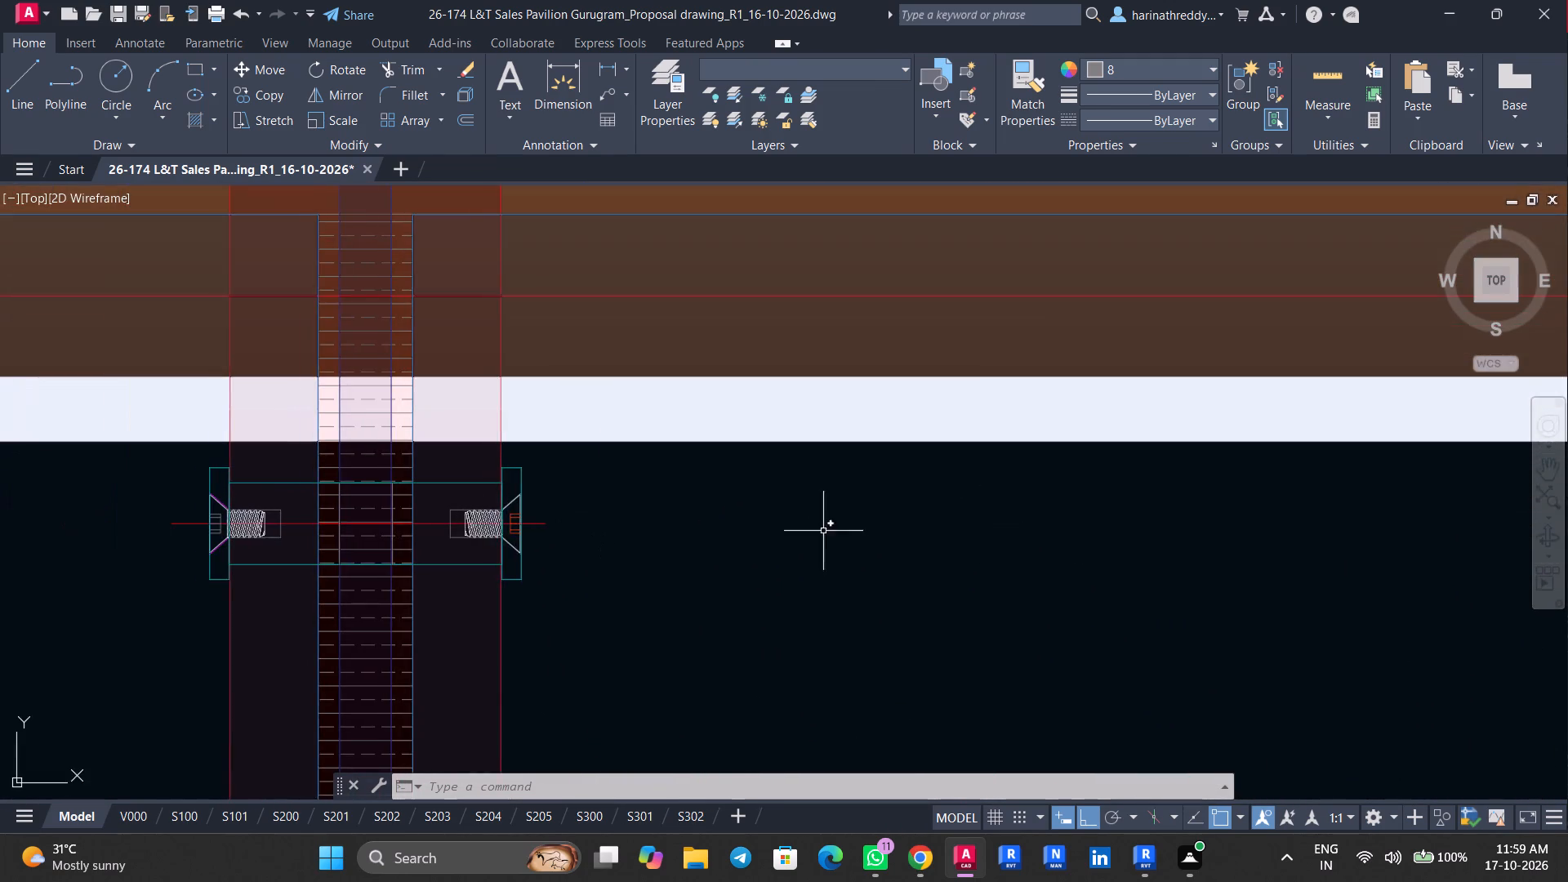
scroll(823, 530, down, 3)
scroll(657, 501, up, 3)
scroll(777, 503, down, 1)
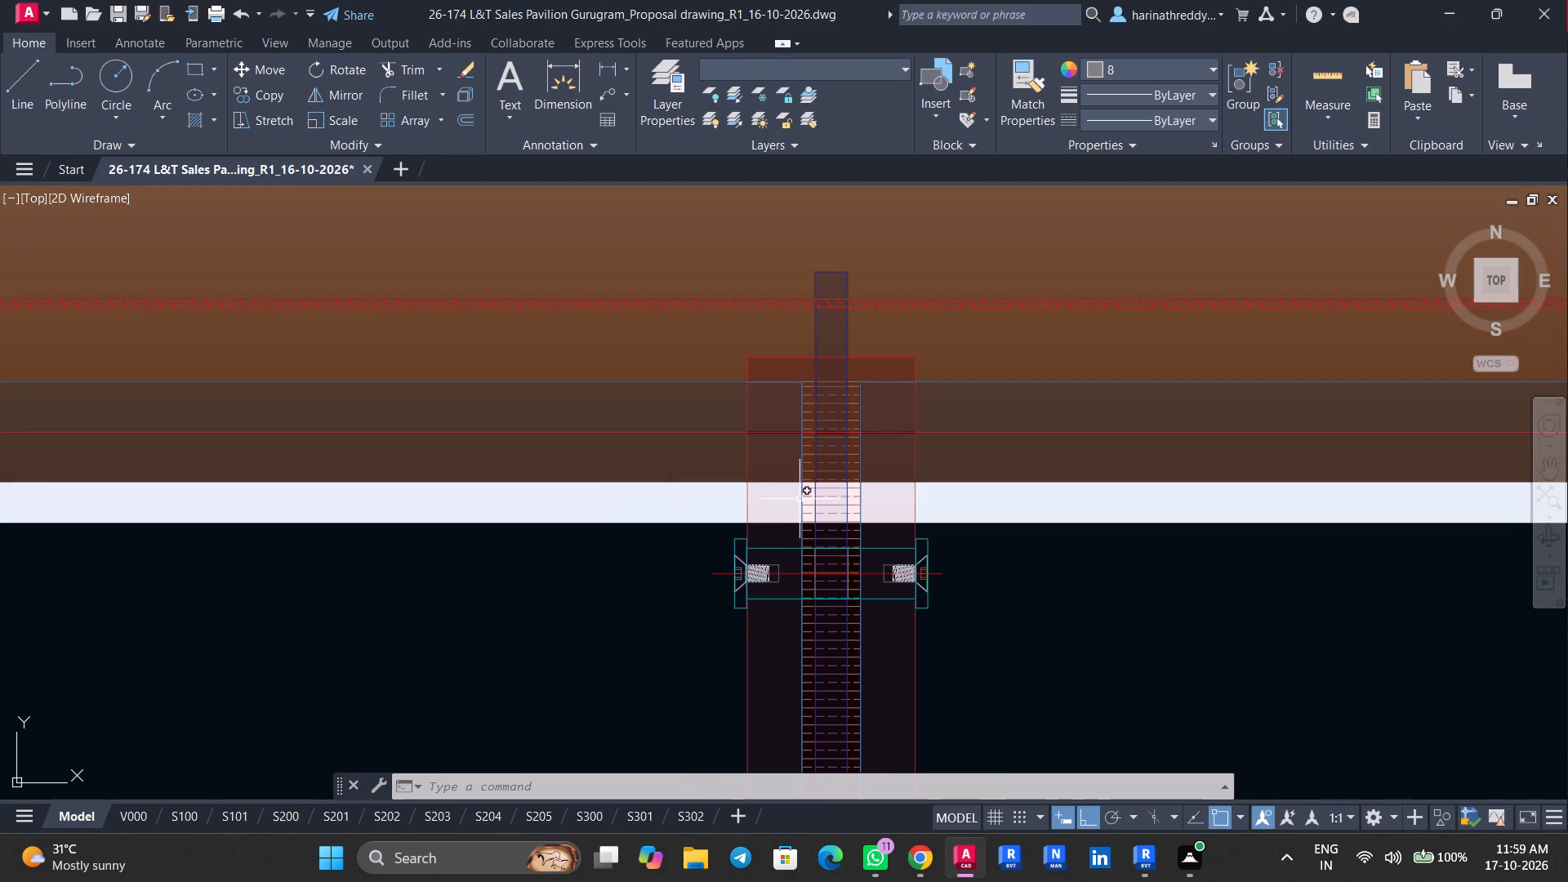
scroll(804, 499, down, 4)
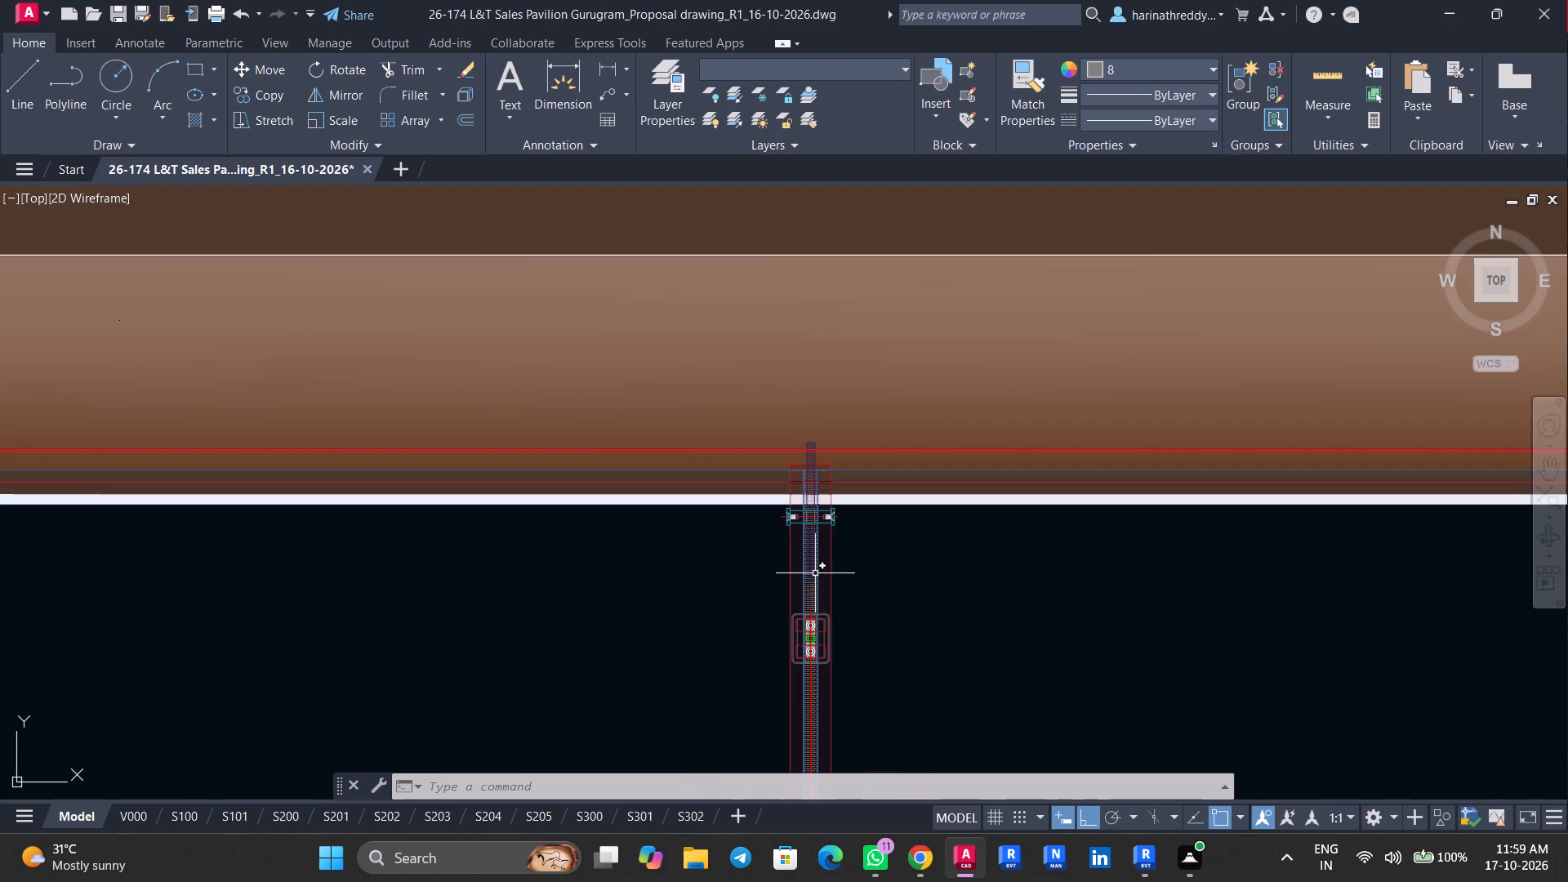
Switch to Revit, cancel the pending 63mm mullion type edit and deselect the curtain wall mullion.
click(1143, 854)
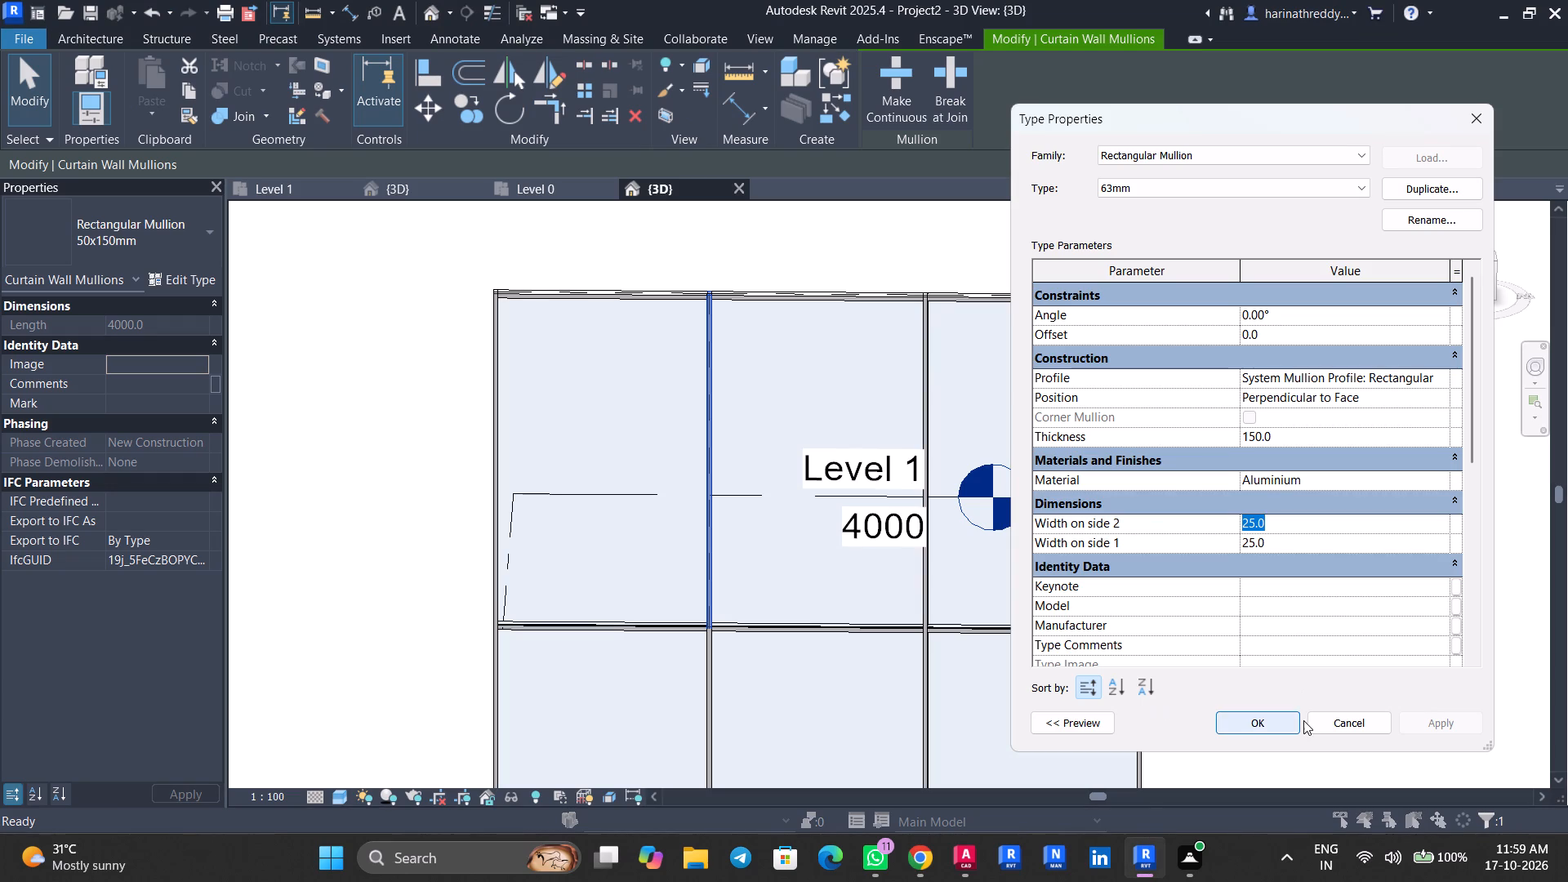
click(1333, 719)
scroll(632, 621, up, 5)
scroll(452, 765, down, 4)
middle_drag(461, 756, 443, 881)
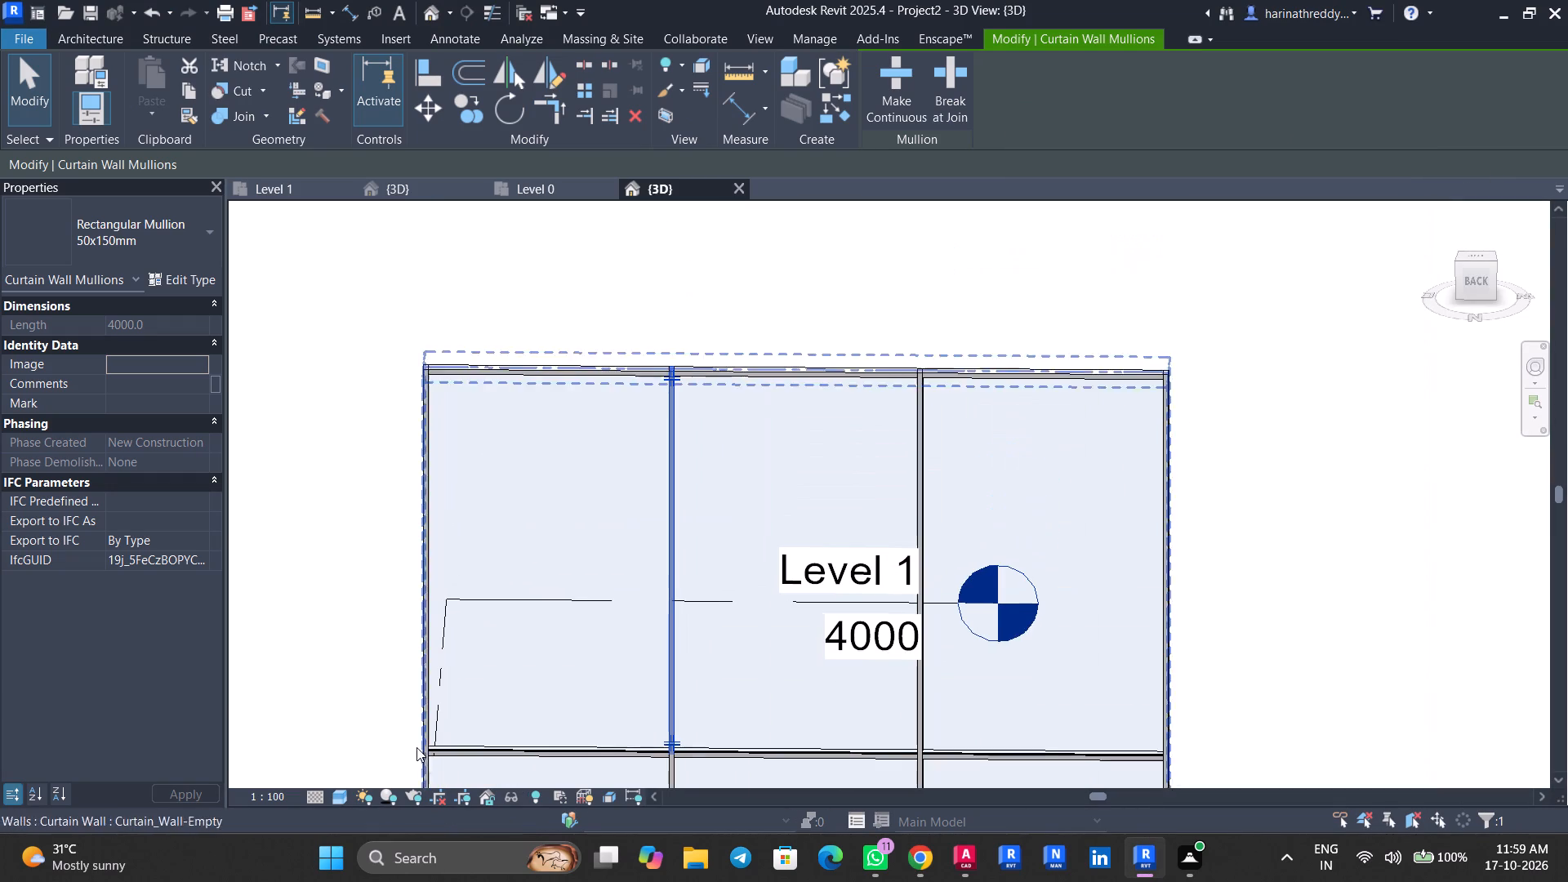
key(Escape)
key(Escape)
Examine the joint between the vertical mullion and the top mullion of the curtain wall in the 3D view.
scroll(687, 367, up, 5)
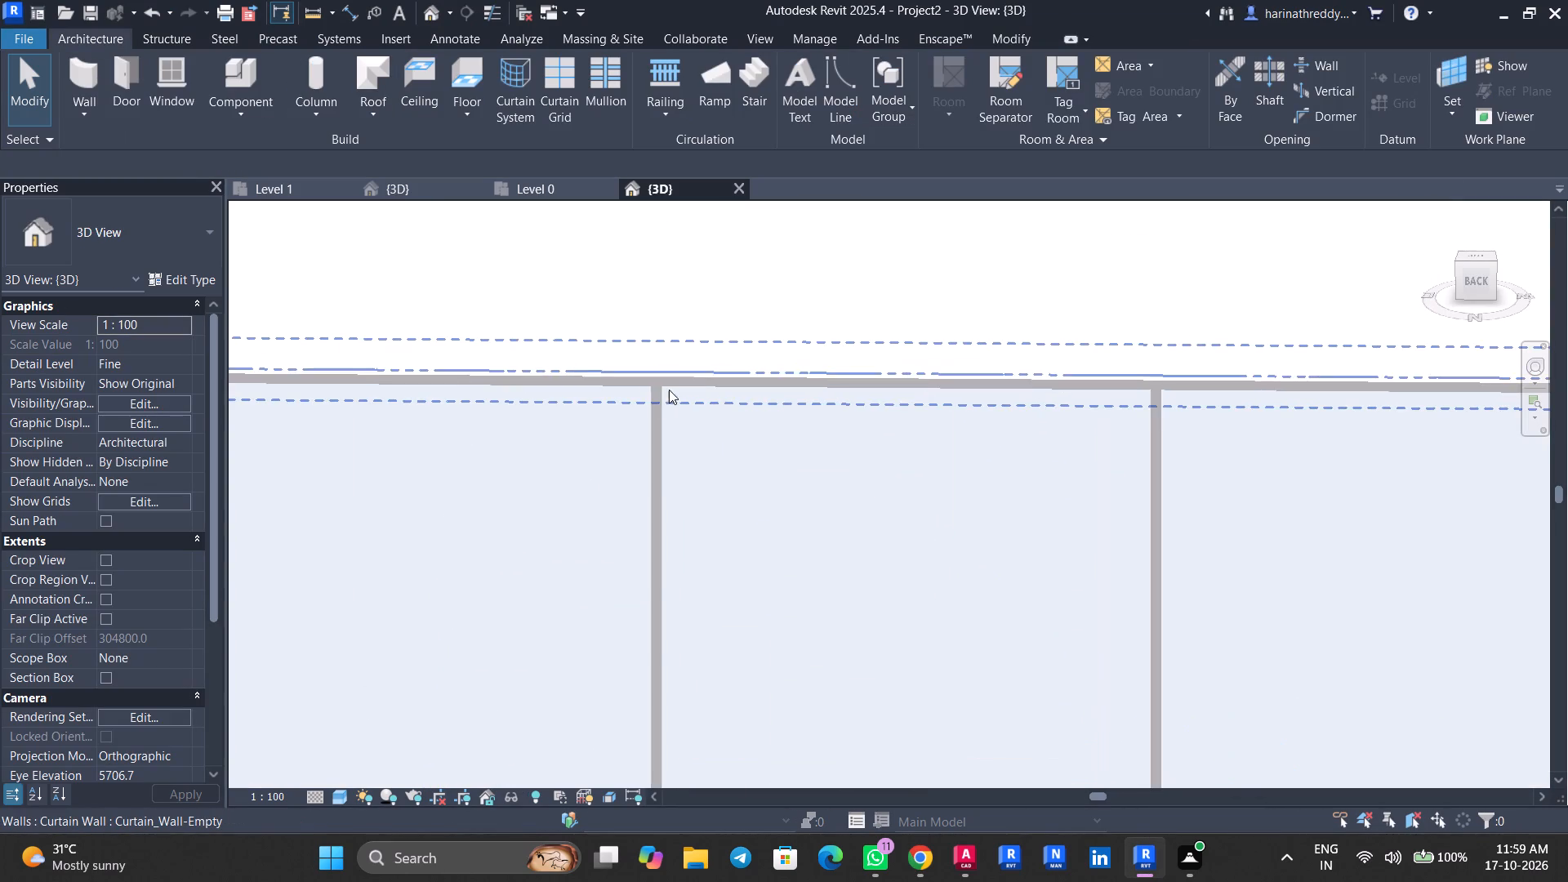
click(654, 413)
scroll(654, 413, up, 4)
key(Escape)
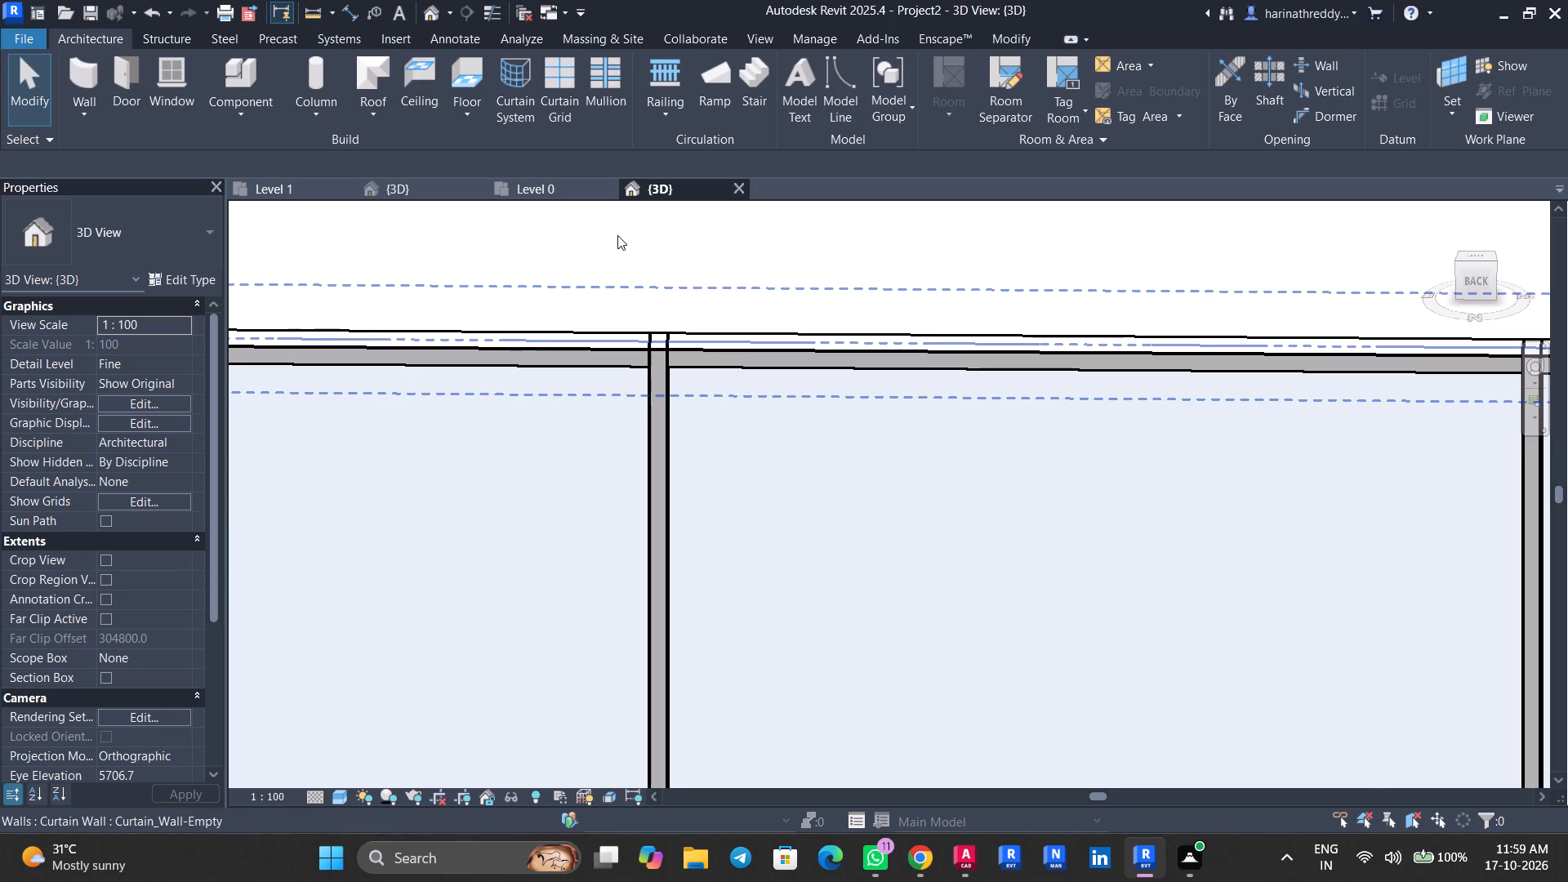
scroll(614, 245, down, 4)
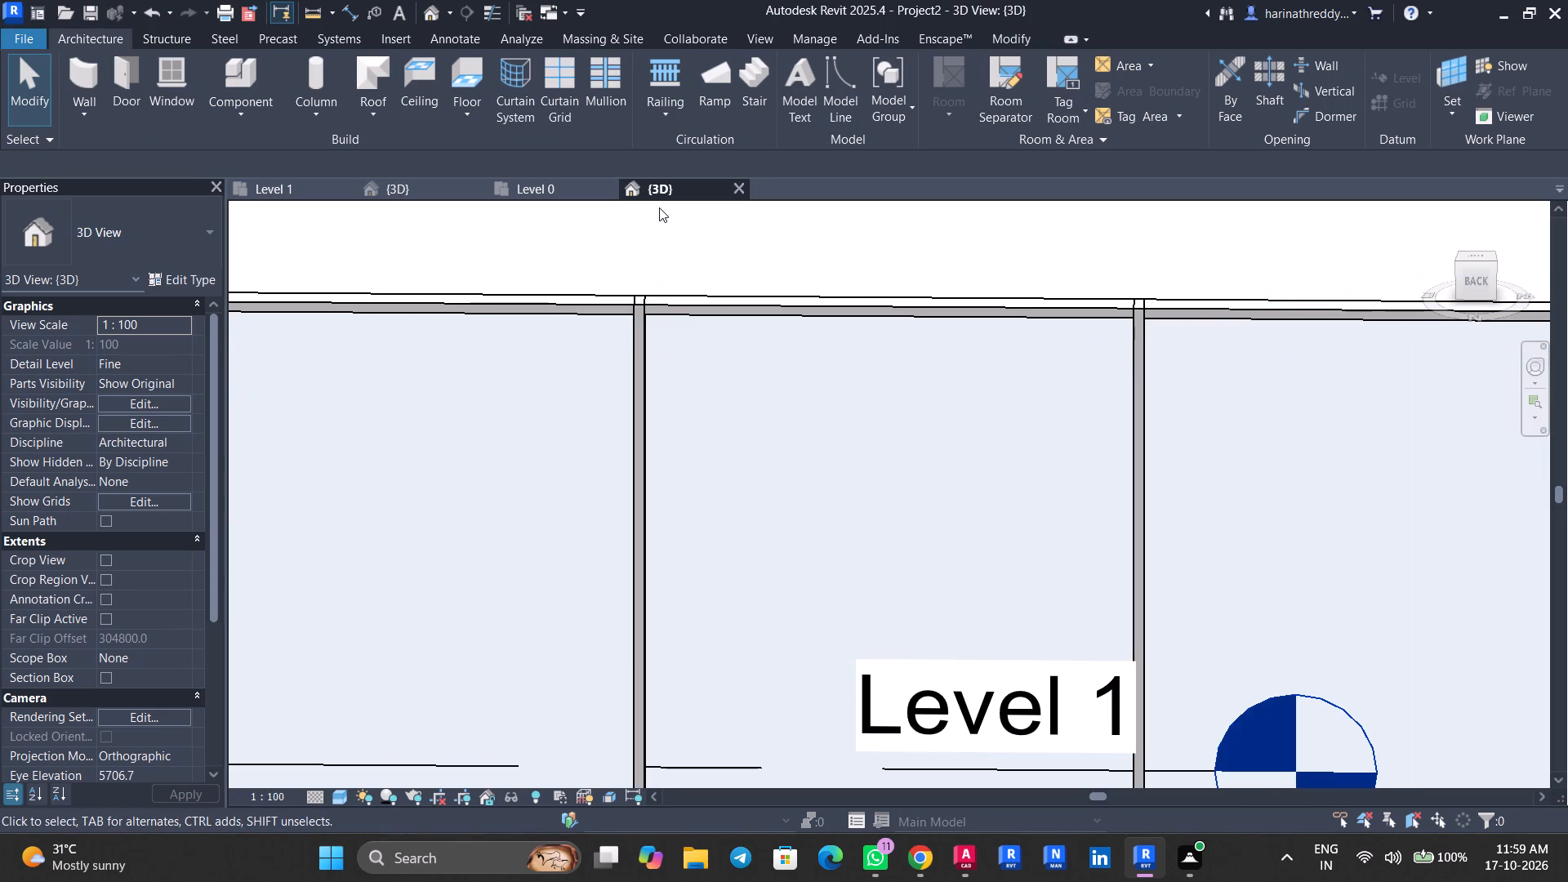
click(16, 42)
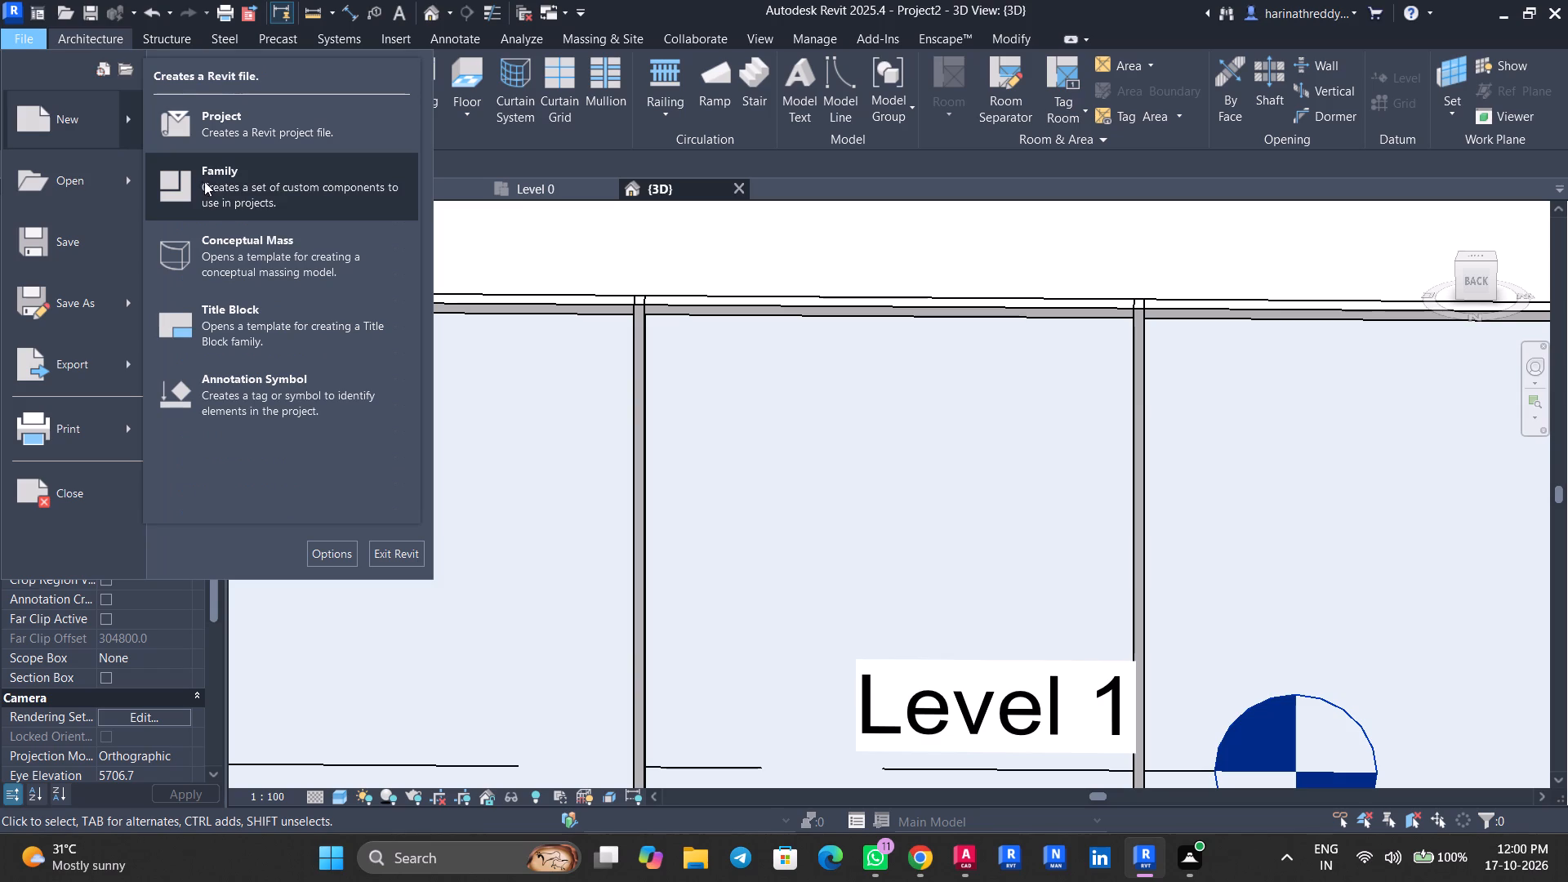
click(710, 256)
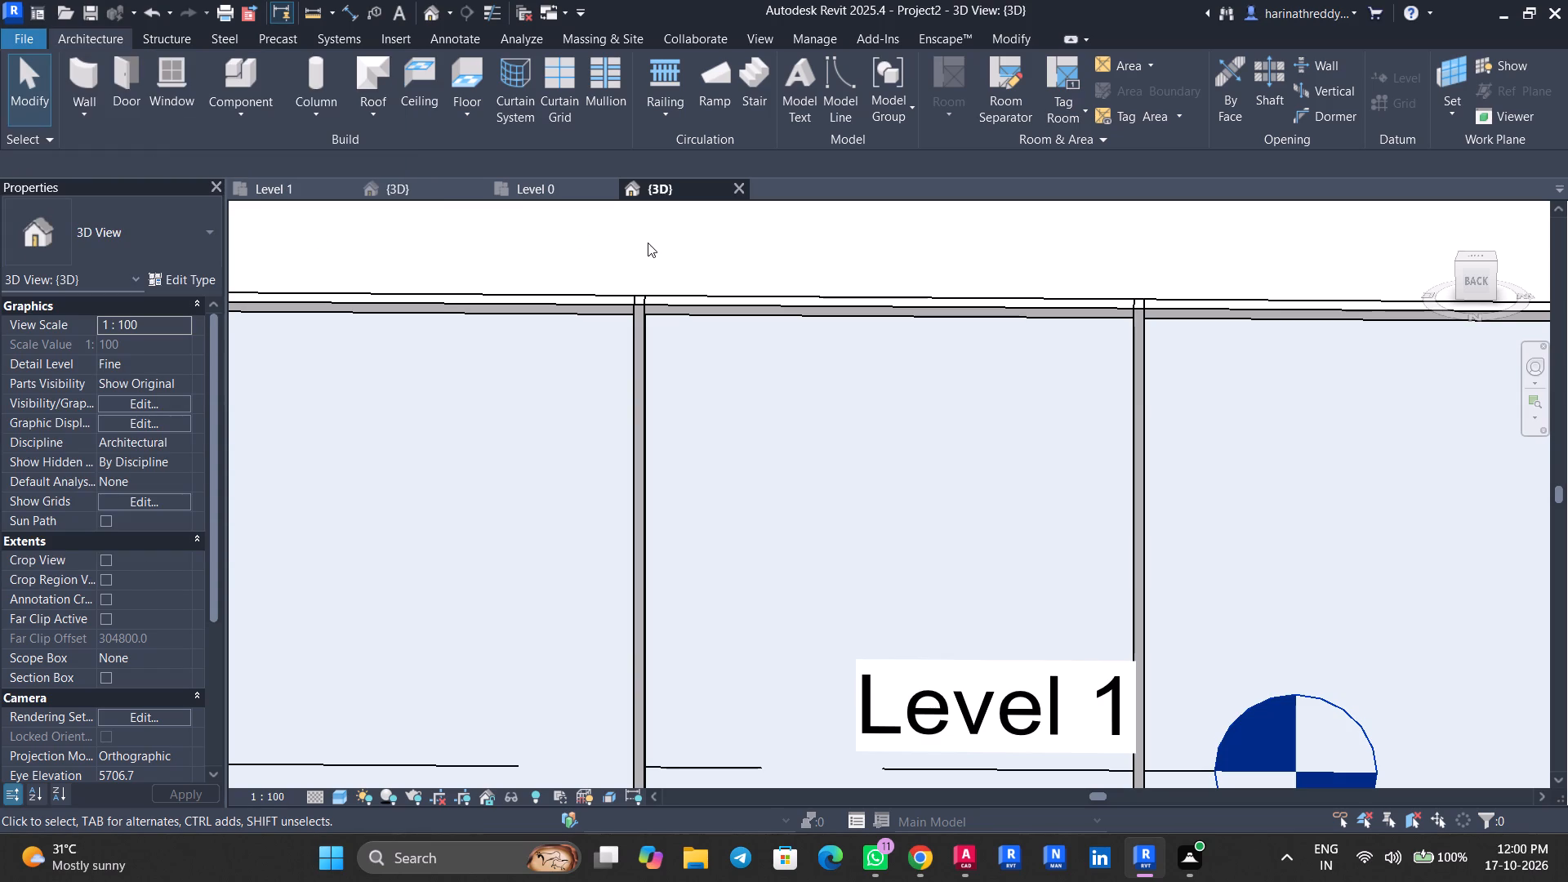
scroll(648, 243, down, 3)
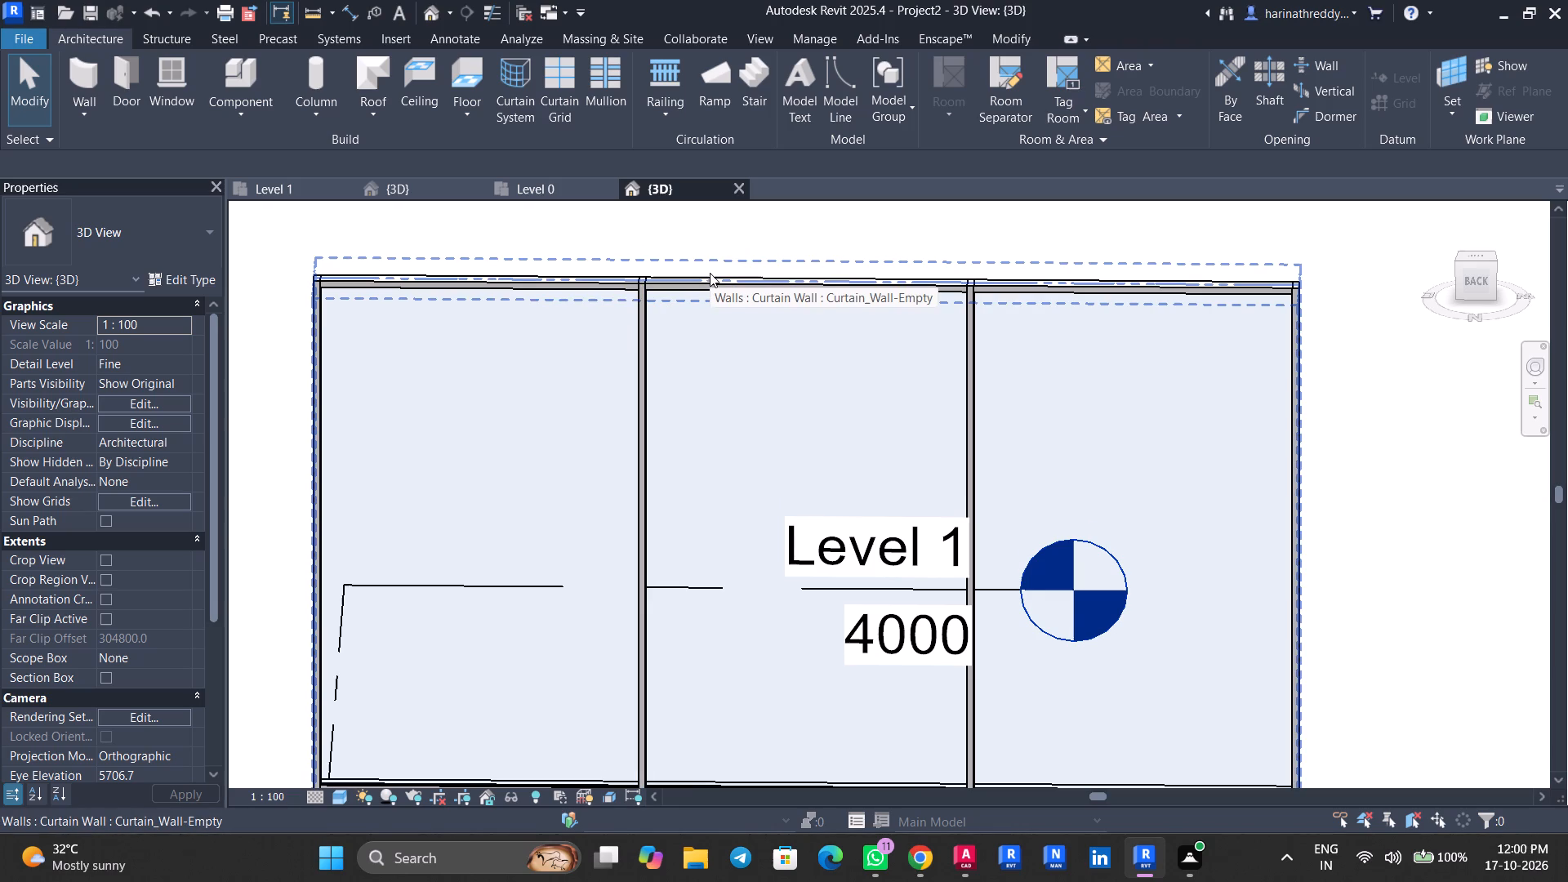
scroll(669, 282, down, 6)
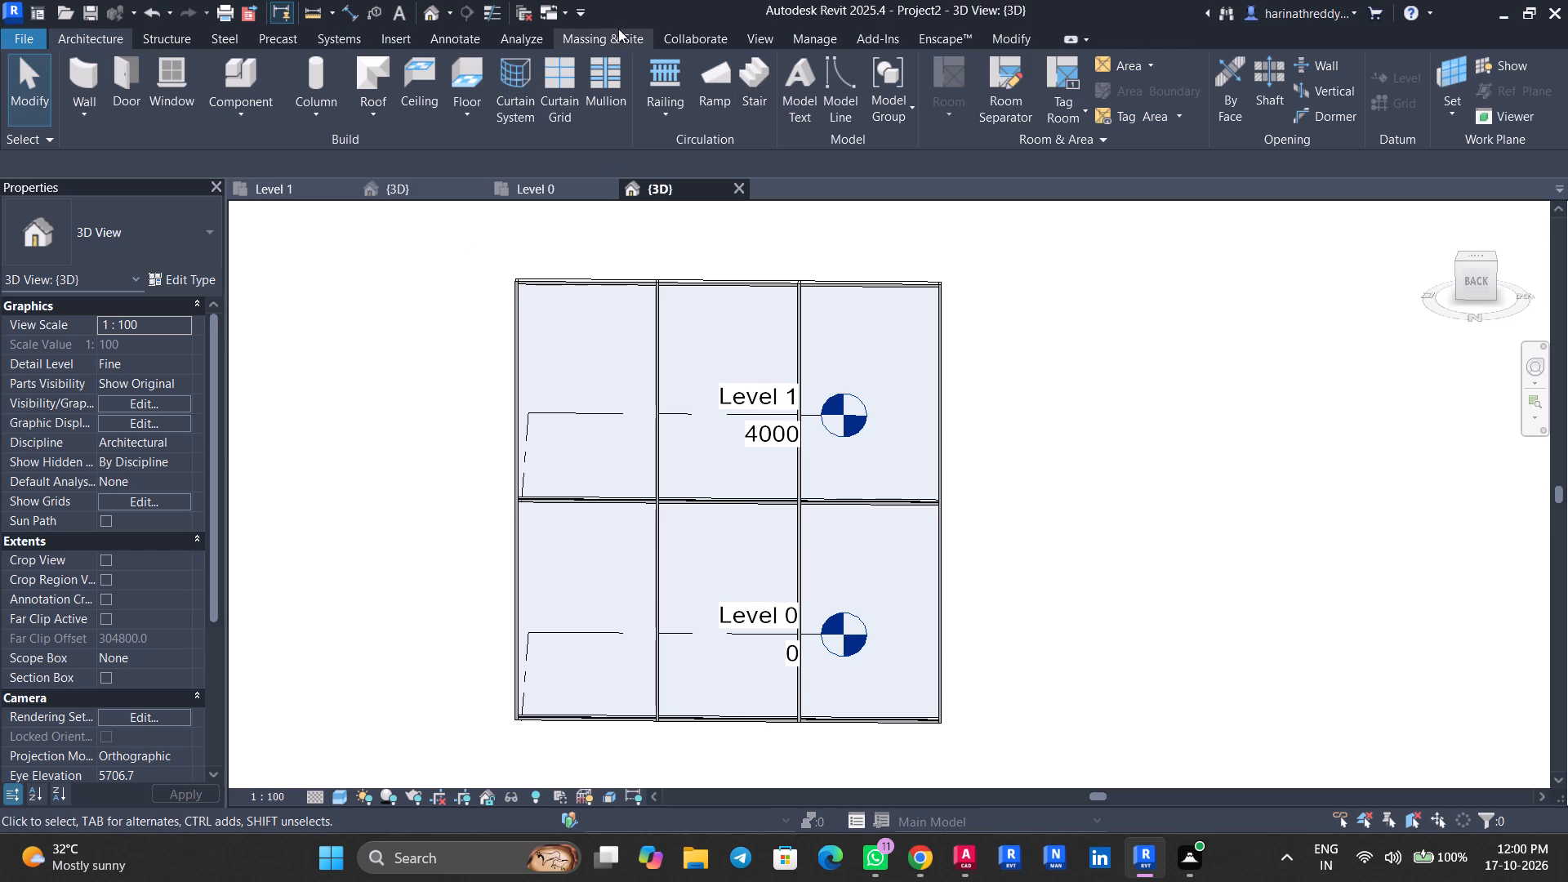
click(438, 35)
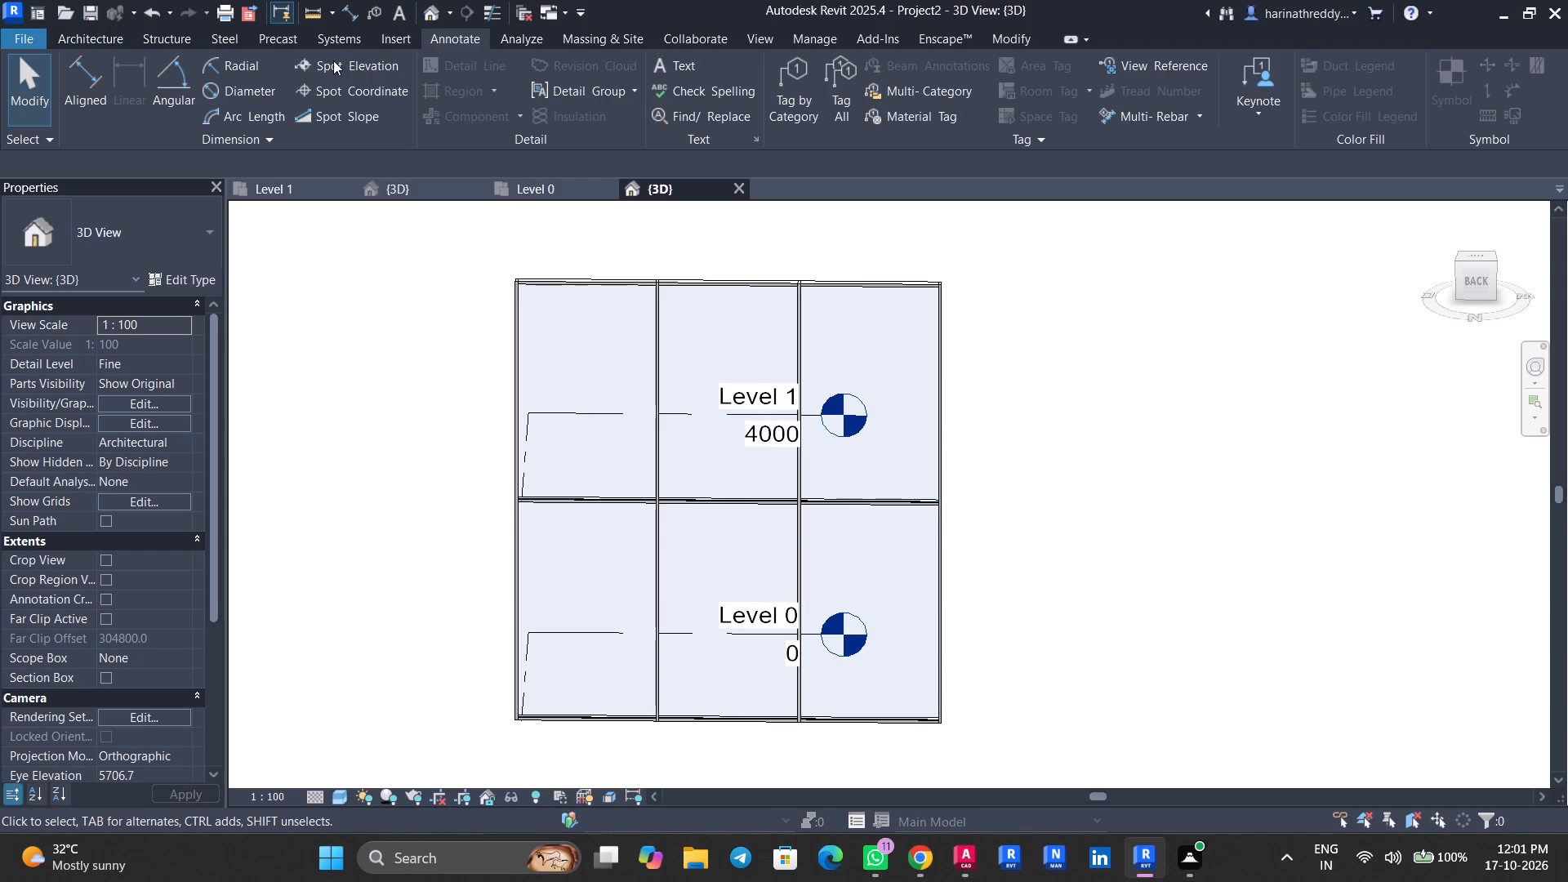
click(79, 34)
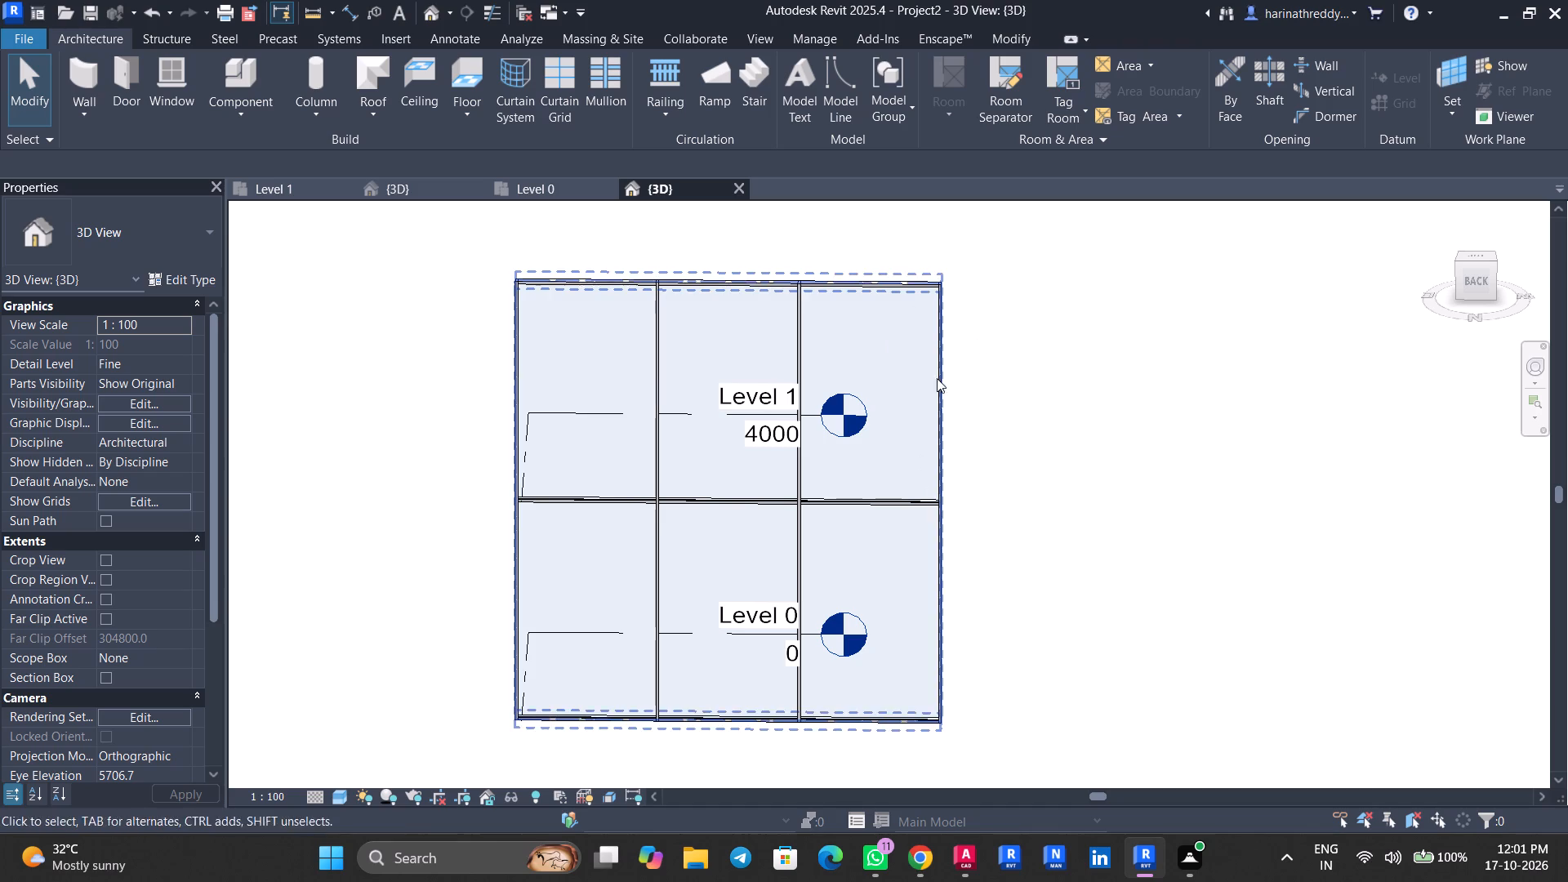
Open the Level 0 floor plan.
click(524, 190)
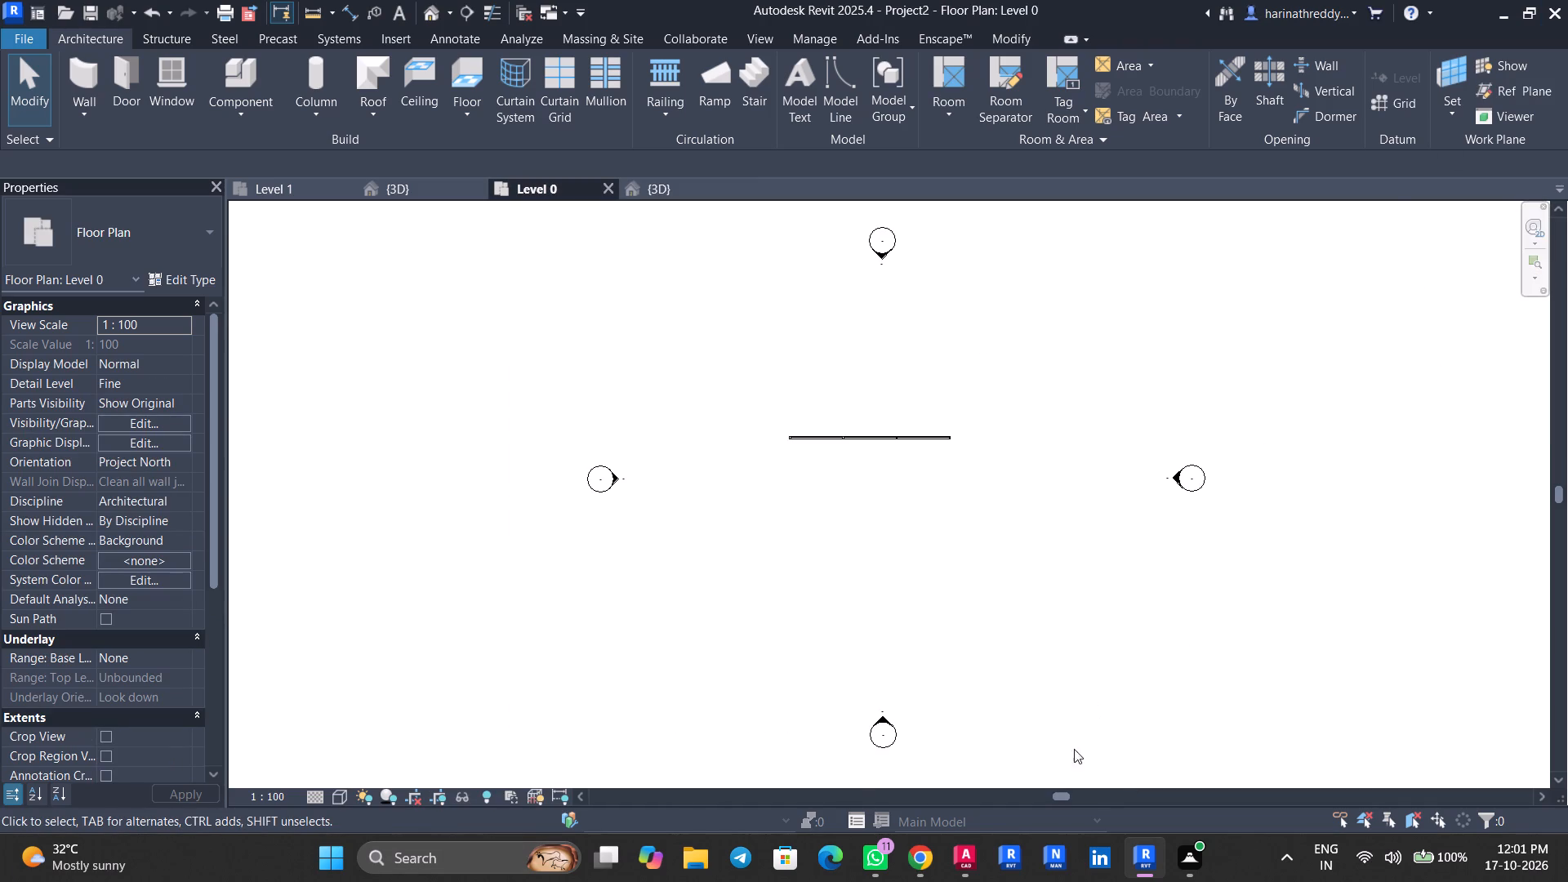
Switch to AutoCAD, examine the sales meeting room curtain wall bays in the southern elevation and clear the mullion selection.
click(978, 853)
scroll(733, 478, down, 8)
scroll(764, 602, down, 1)
scroll(848, 610, down, 1)
middle_drag(848, 610, 832, 550)
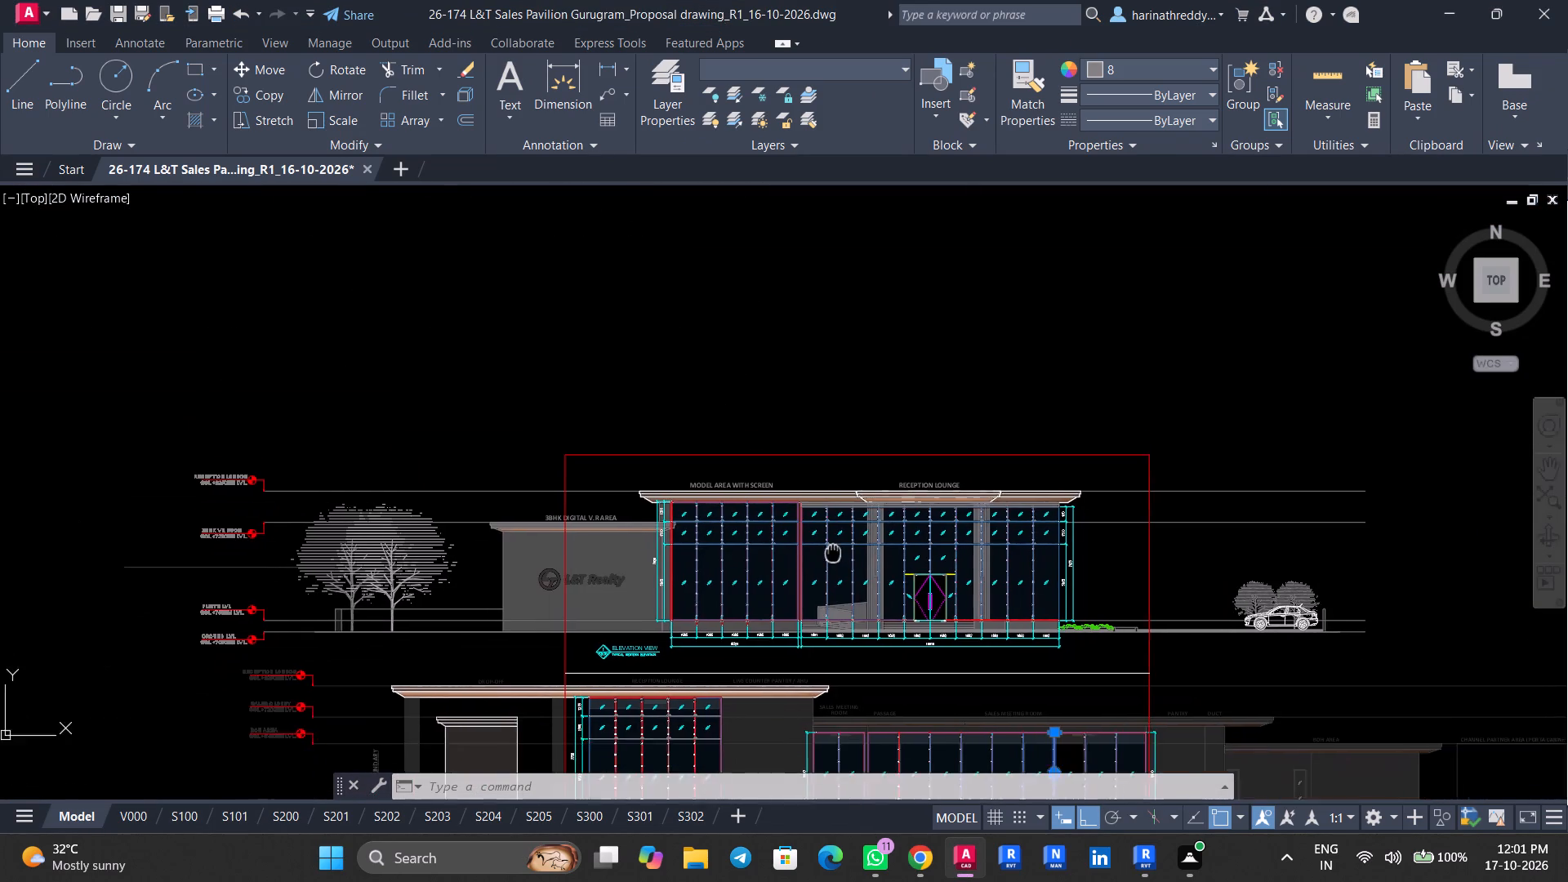
middle_drag(832, 550, 822, 486)
middle_drag(760, 640, 766, 478)
scroll(864, 514, up, 4)
scroll(1070, 443, down, 1)
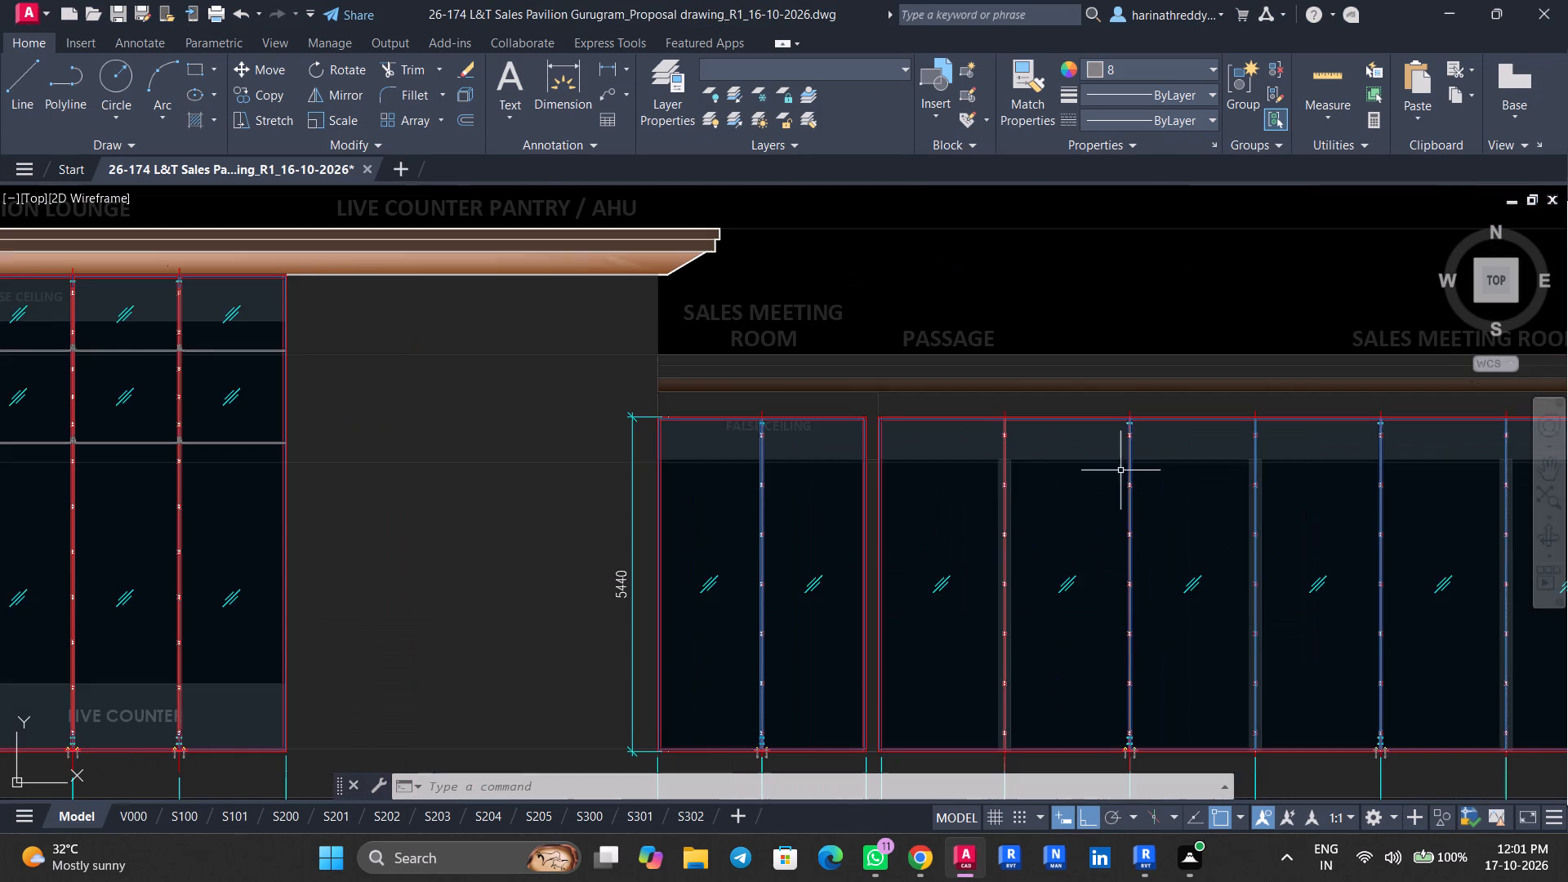
scroll(838, 473, down, 1)
middle_drag(1175, 514, 811, 456)
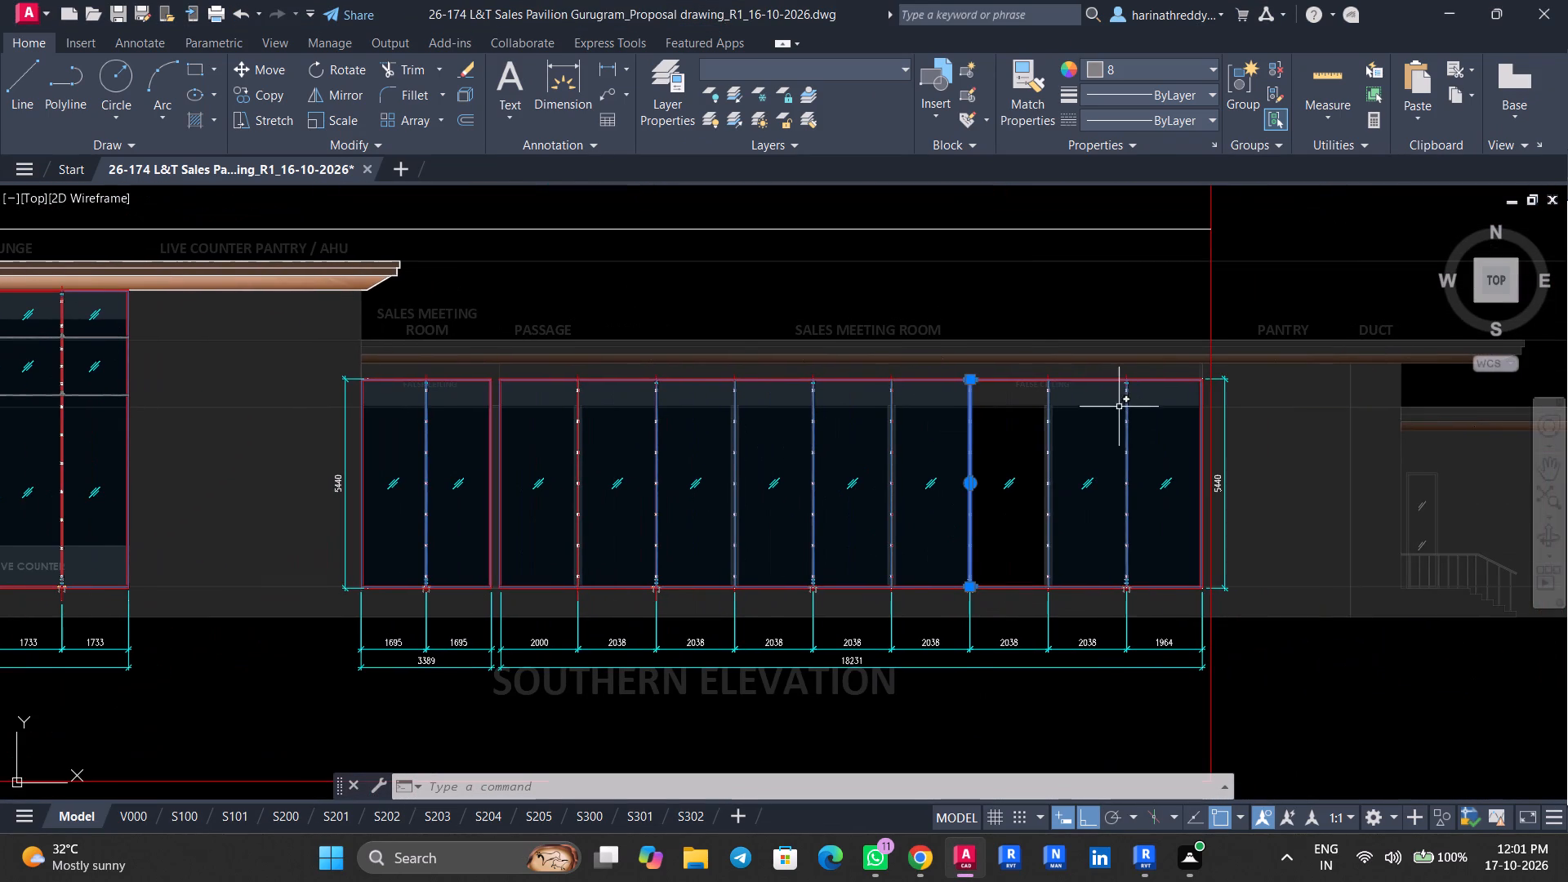
key(Escape)
scroll(900, 379, down, 2)
scroll(951, 399, up, 4)
scroll(889, 362, up, 6)
scroll(862, 307, down, 3)
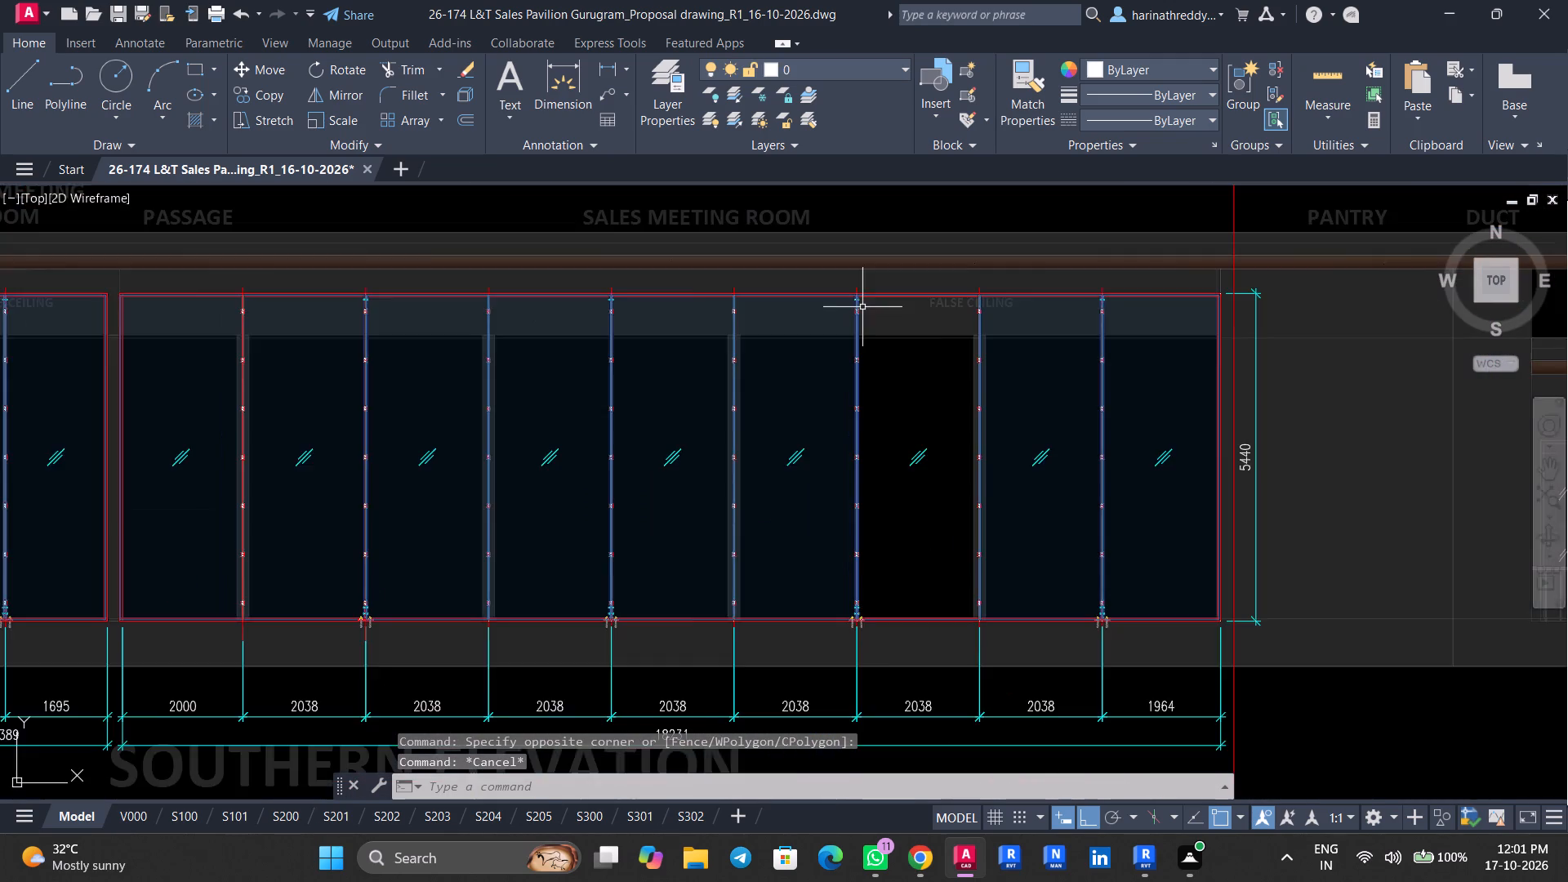
Examine the curtain wall mullion and its tapered fin in the floor plan, checking which parts belong to the same block.
scroll(863, 307, down, 9)
middle_drag(736, 428, 963, 185)
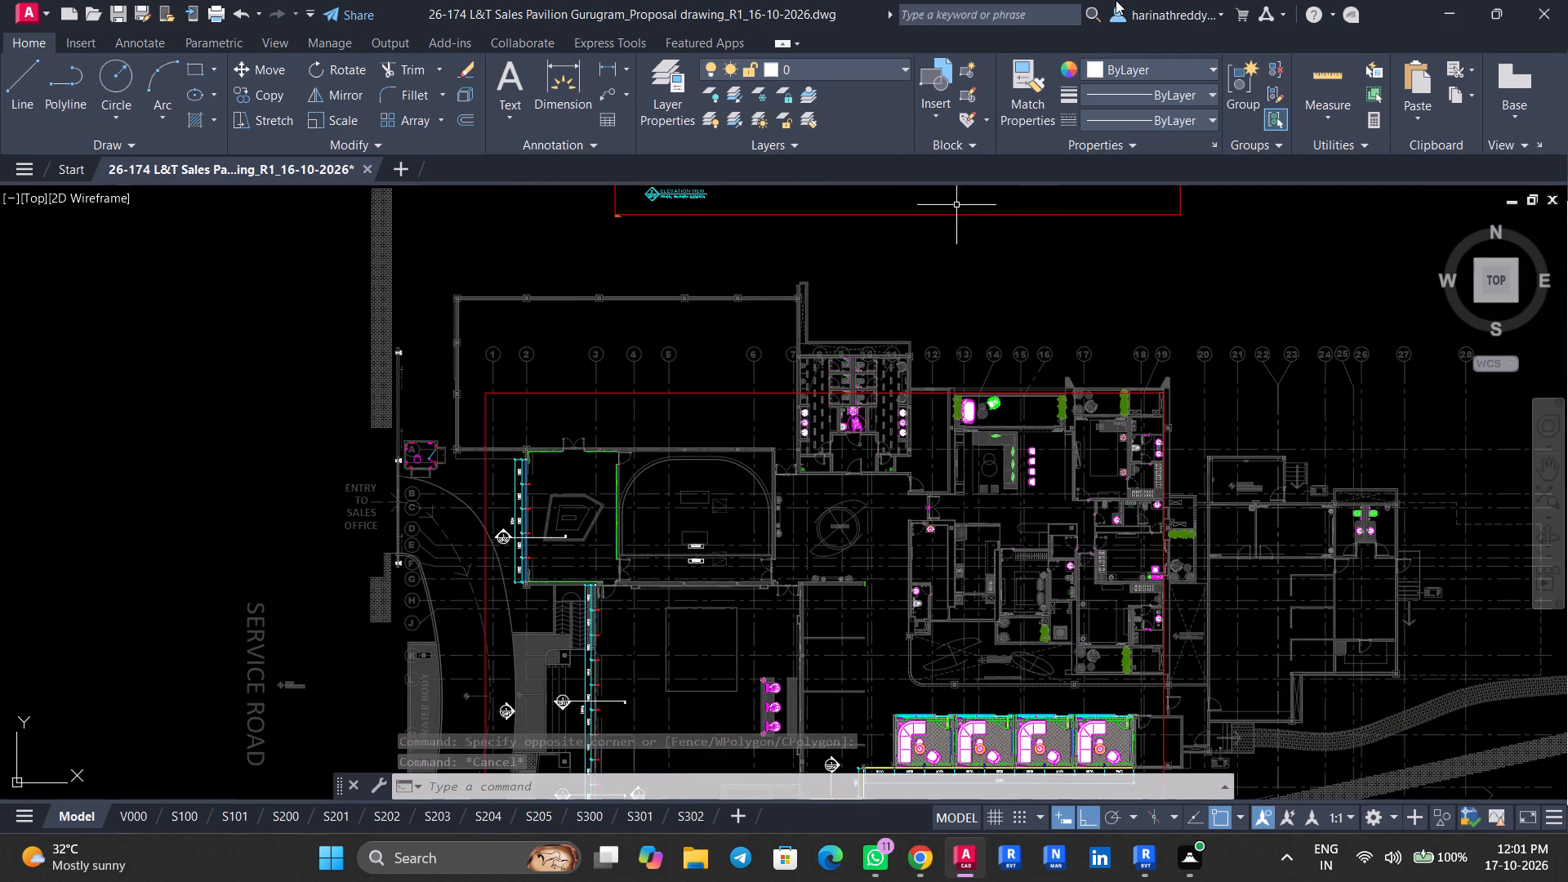
scroll(520, 491, up, 7)
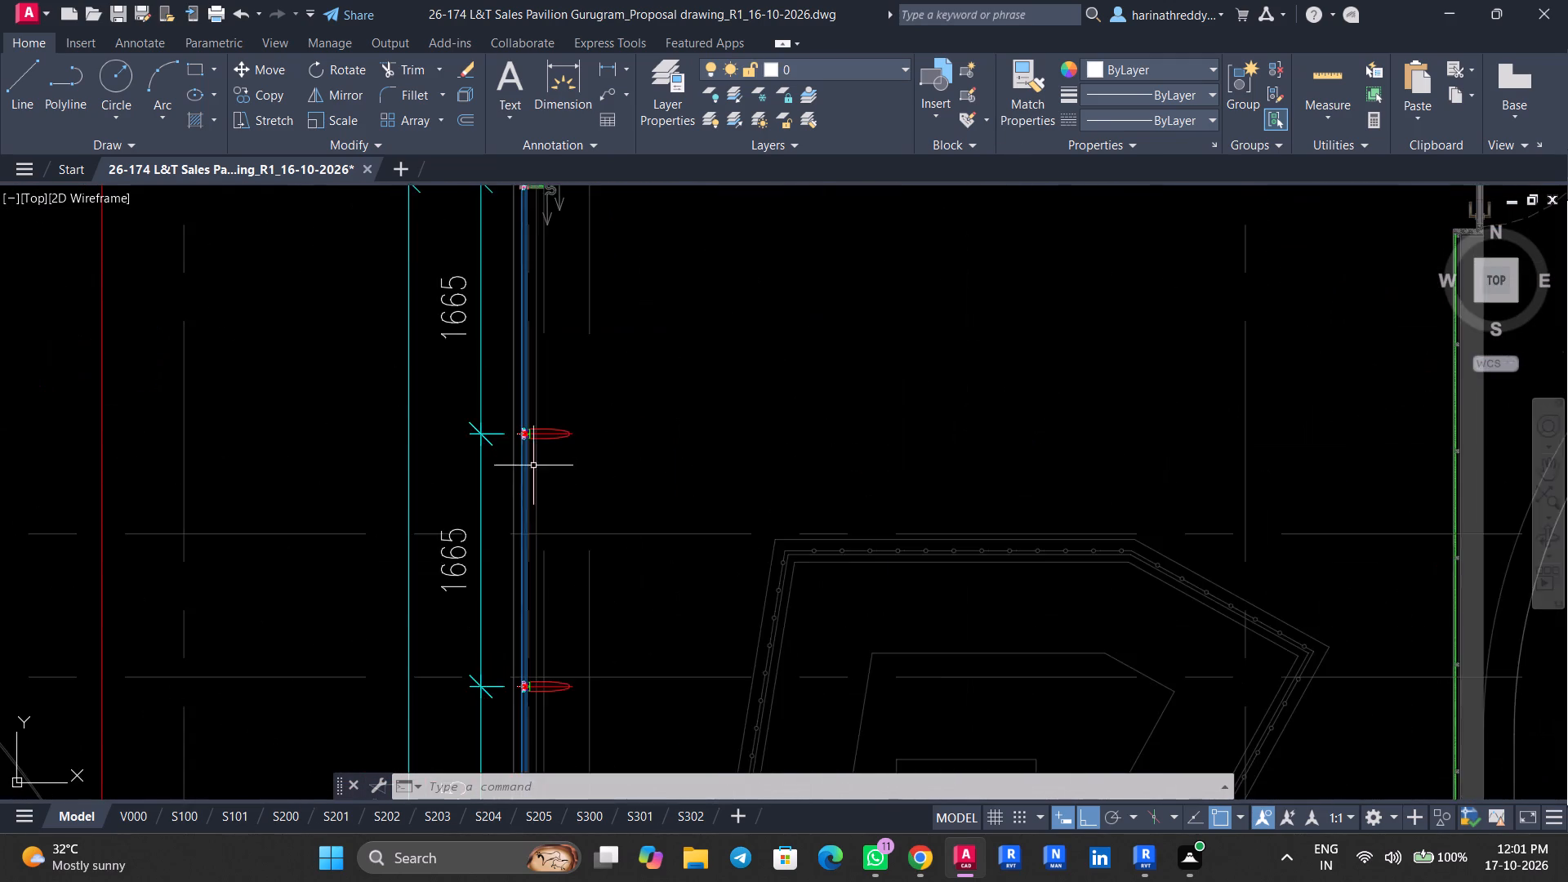
scroll(535, 461, up, 5)
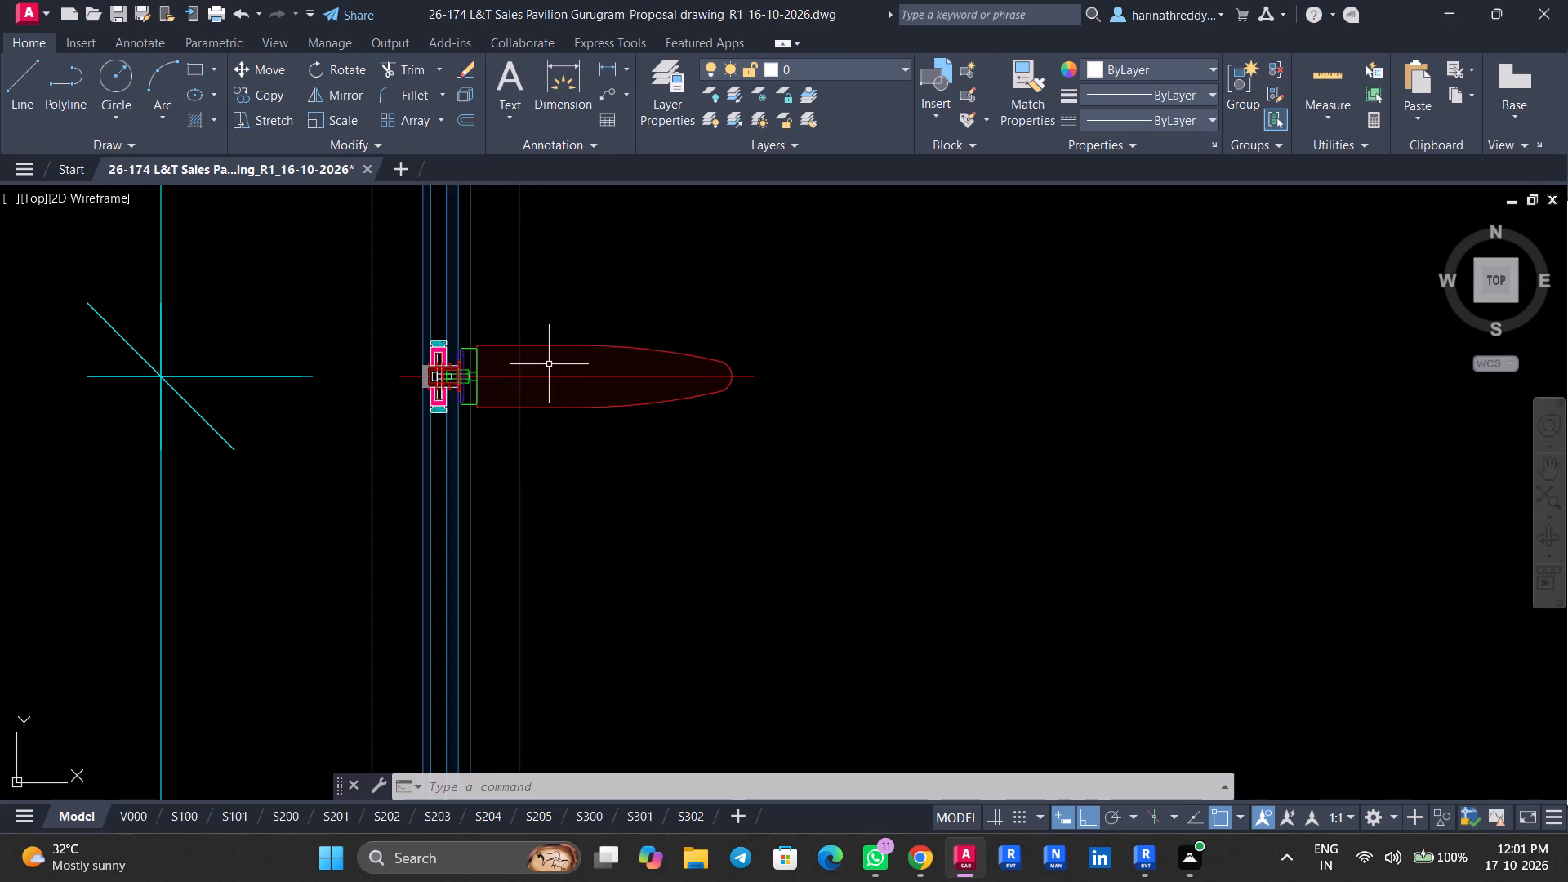
click(621, 318)
click(588, 354)
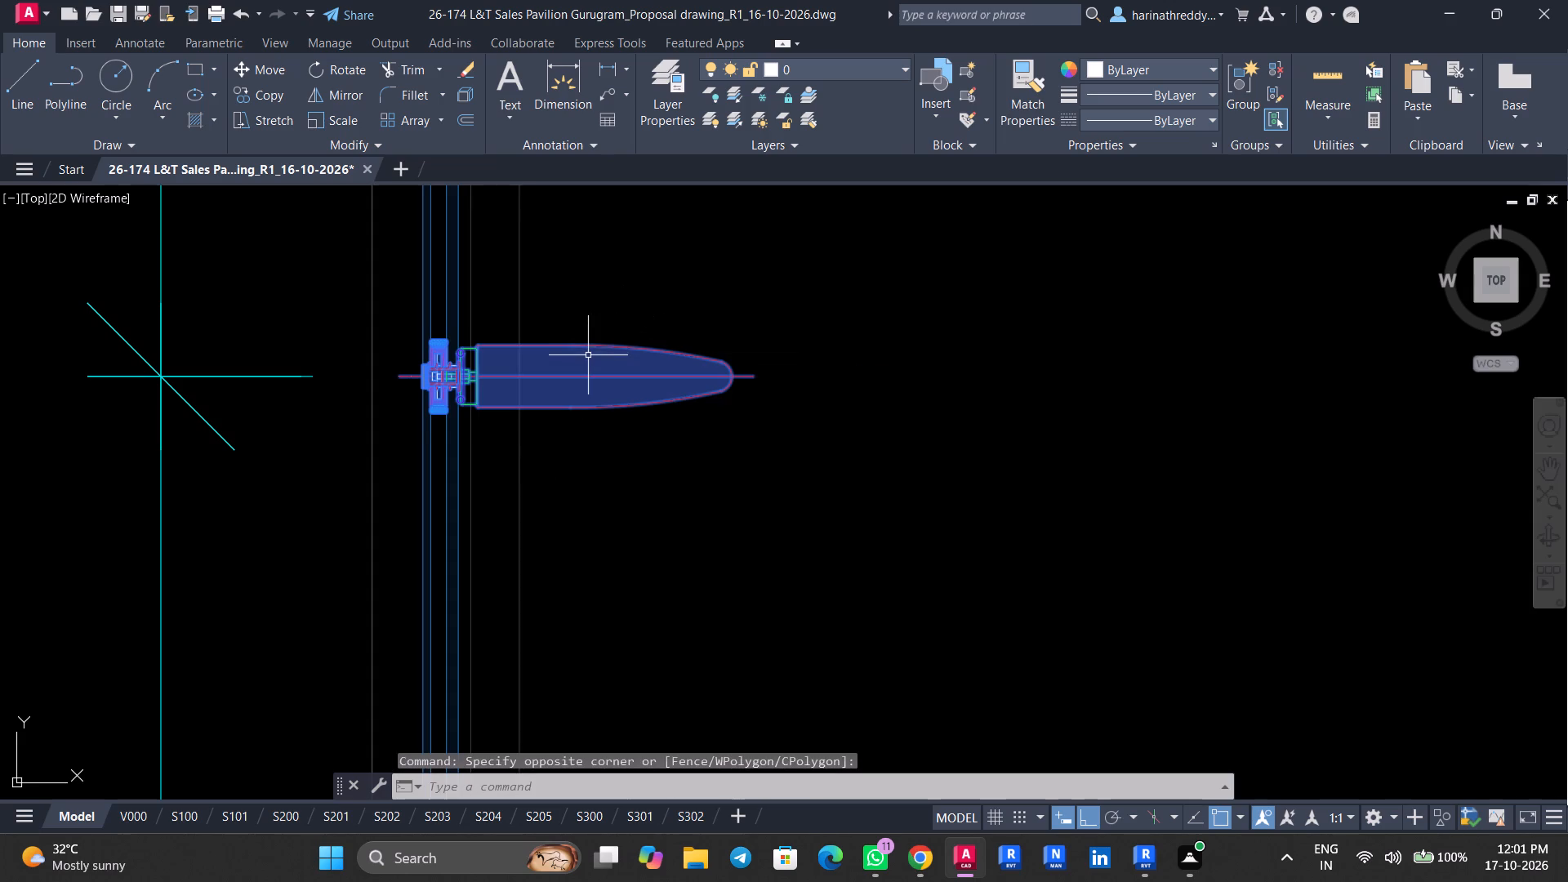
key(Escape)
click(636, 353)
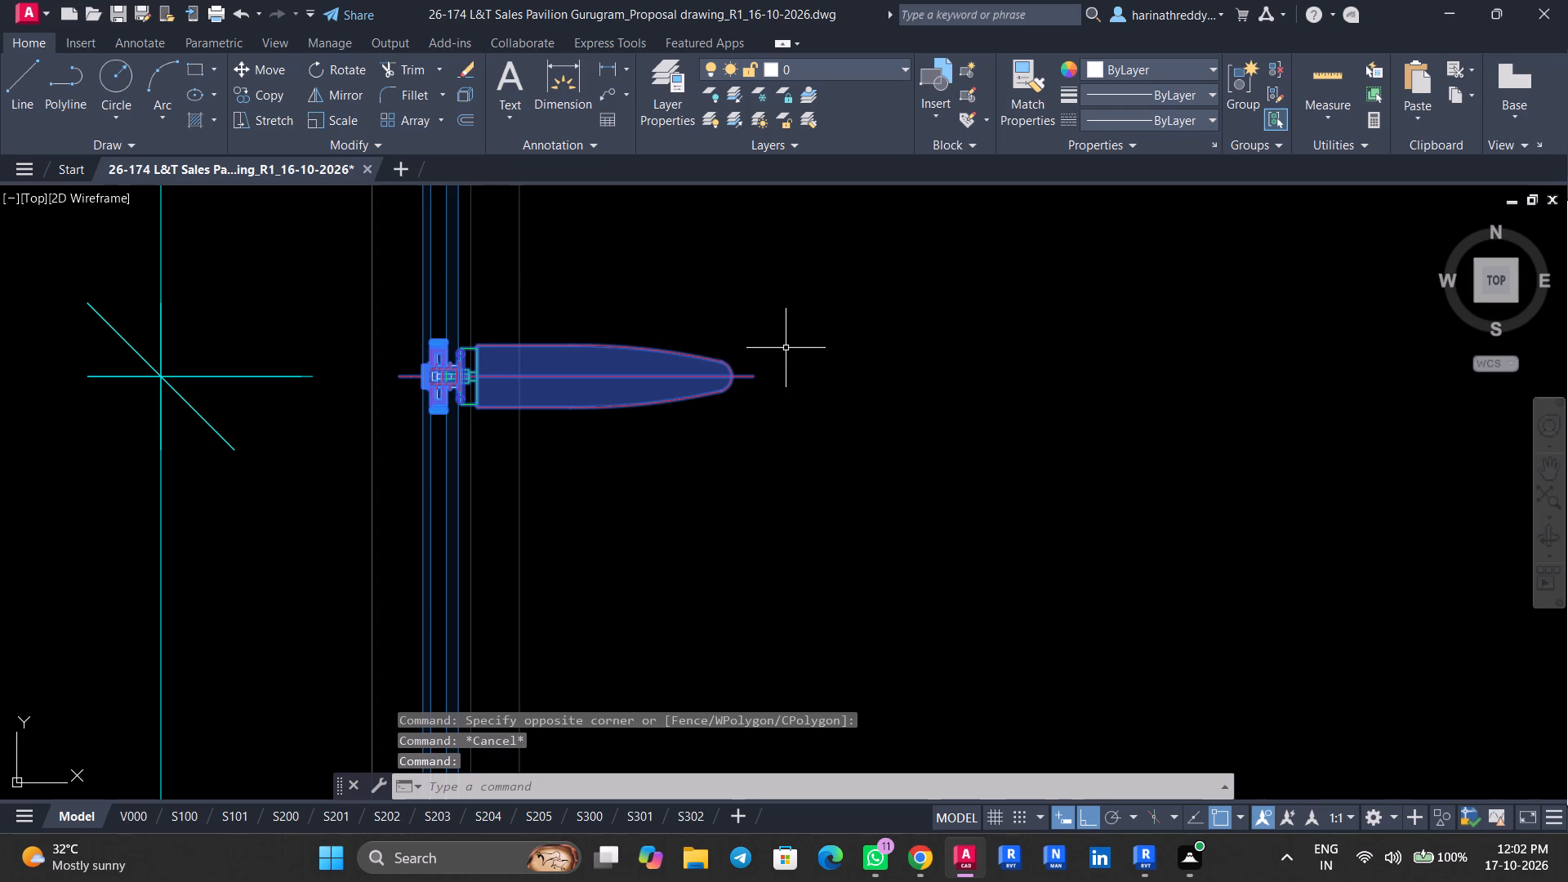
key(Escape)
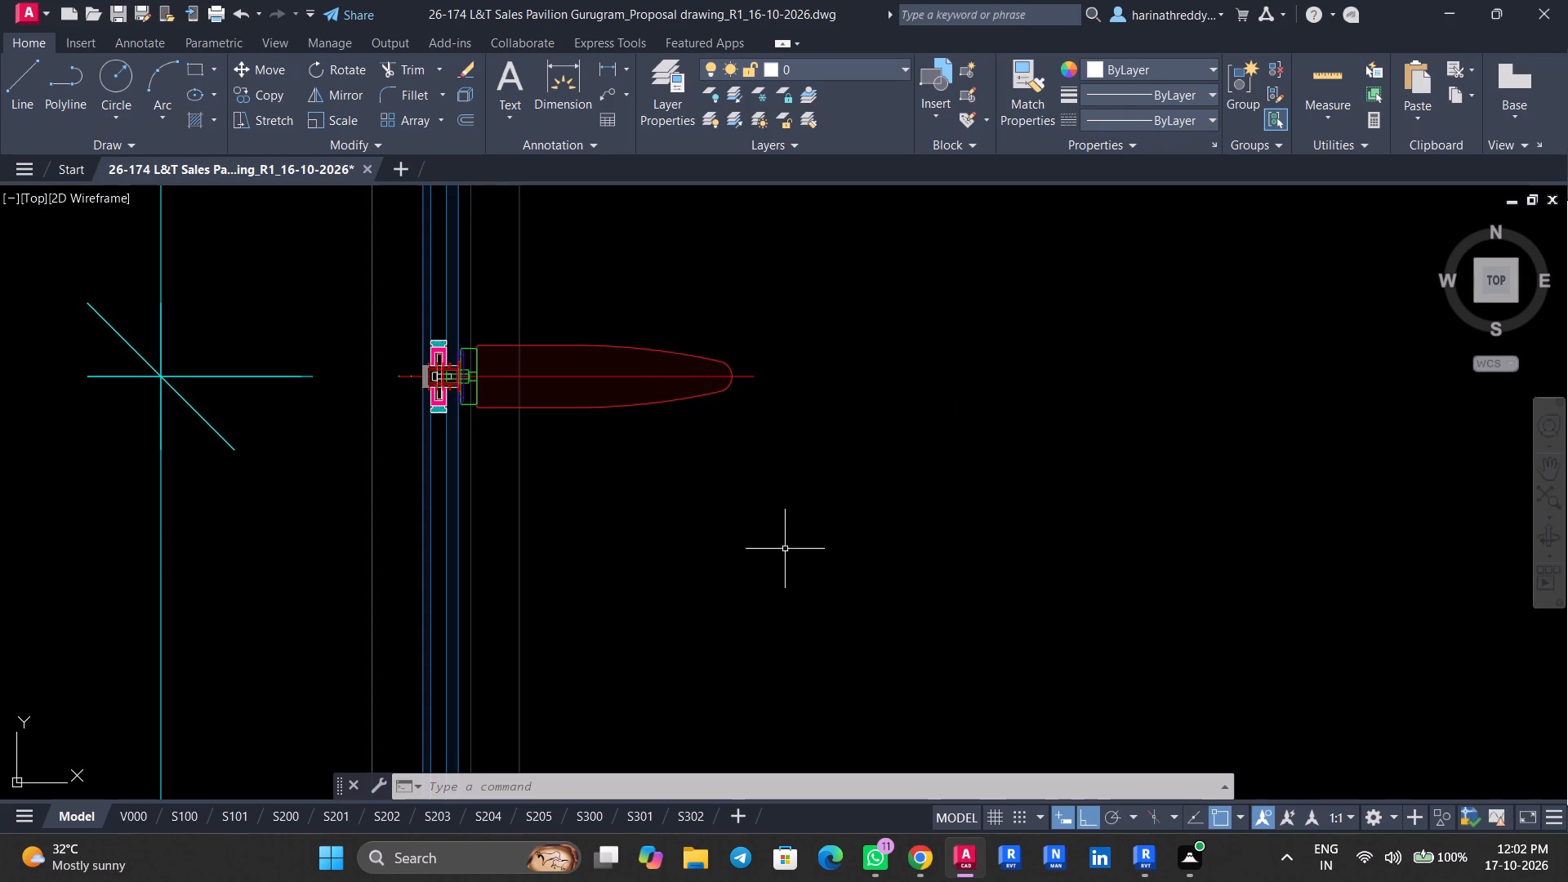
scroll(781, 539, up, 3)
scroll(762, 470, down, 2)
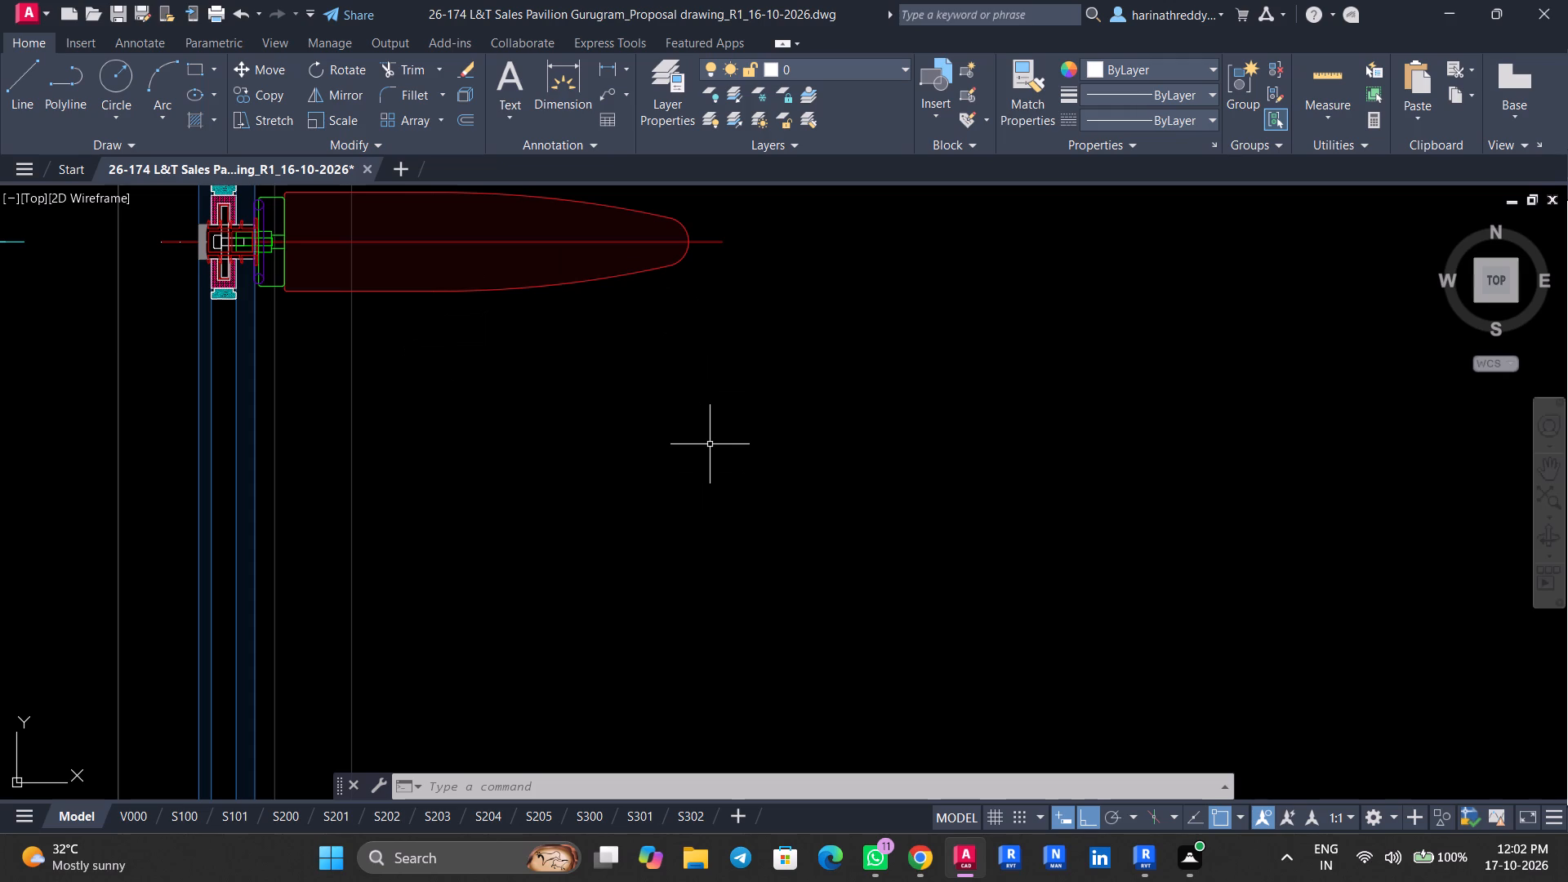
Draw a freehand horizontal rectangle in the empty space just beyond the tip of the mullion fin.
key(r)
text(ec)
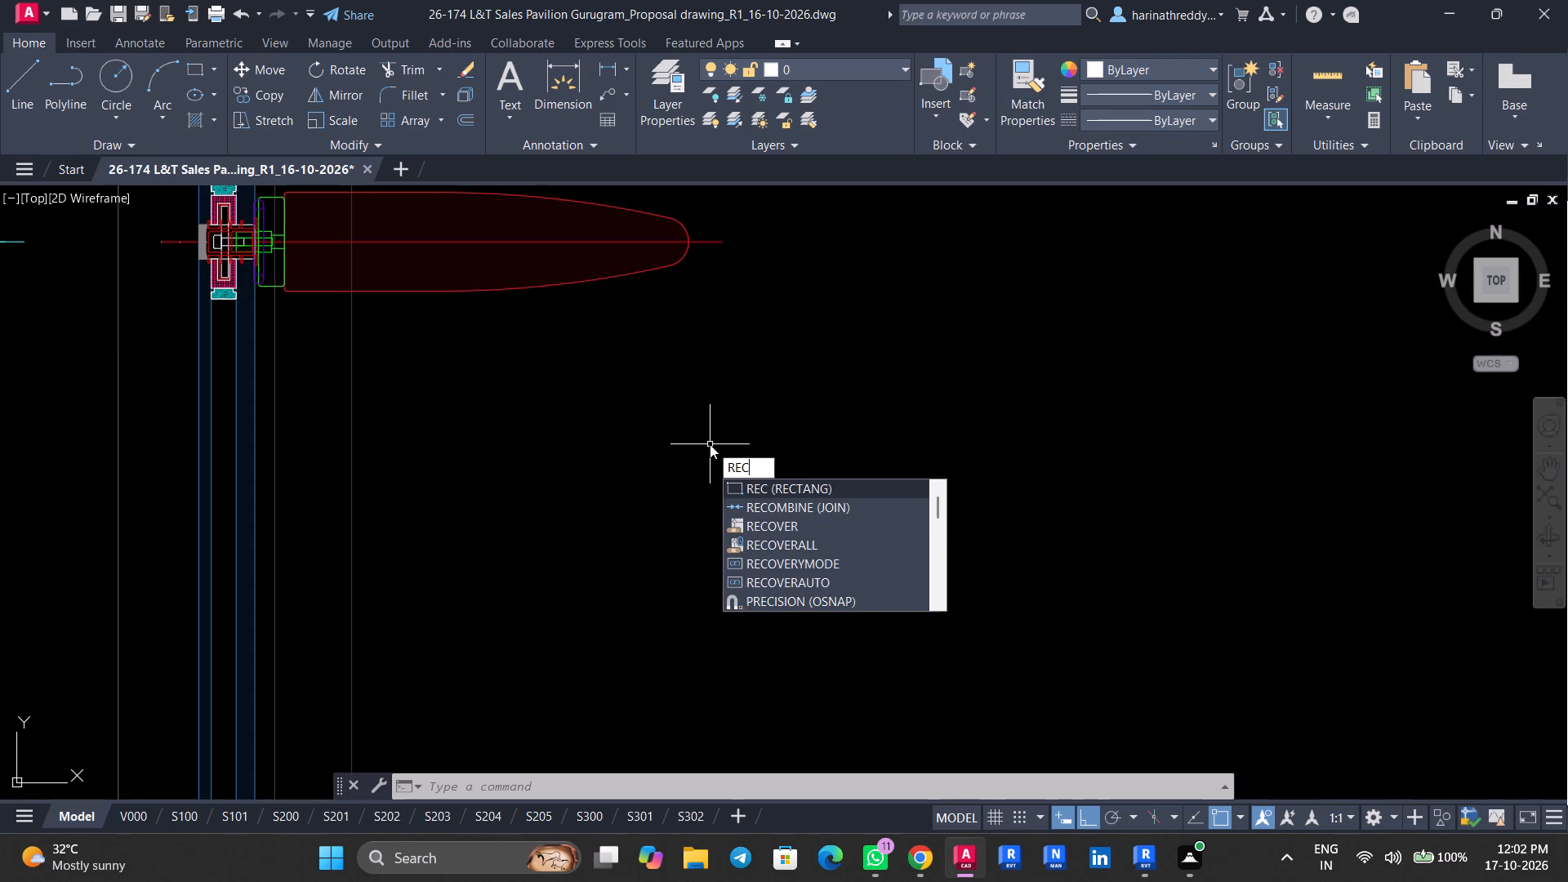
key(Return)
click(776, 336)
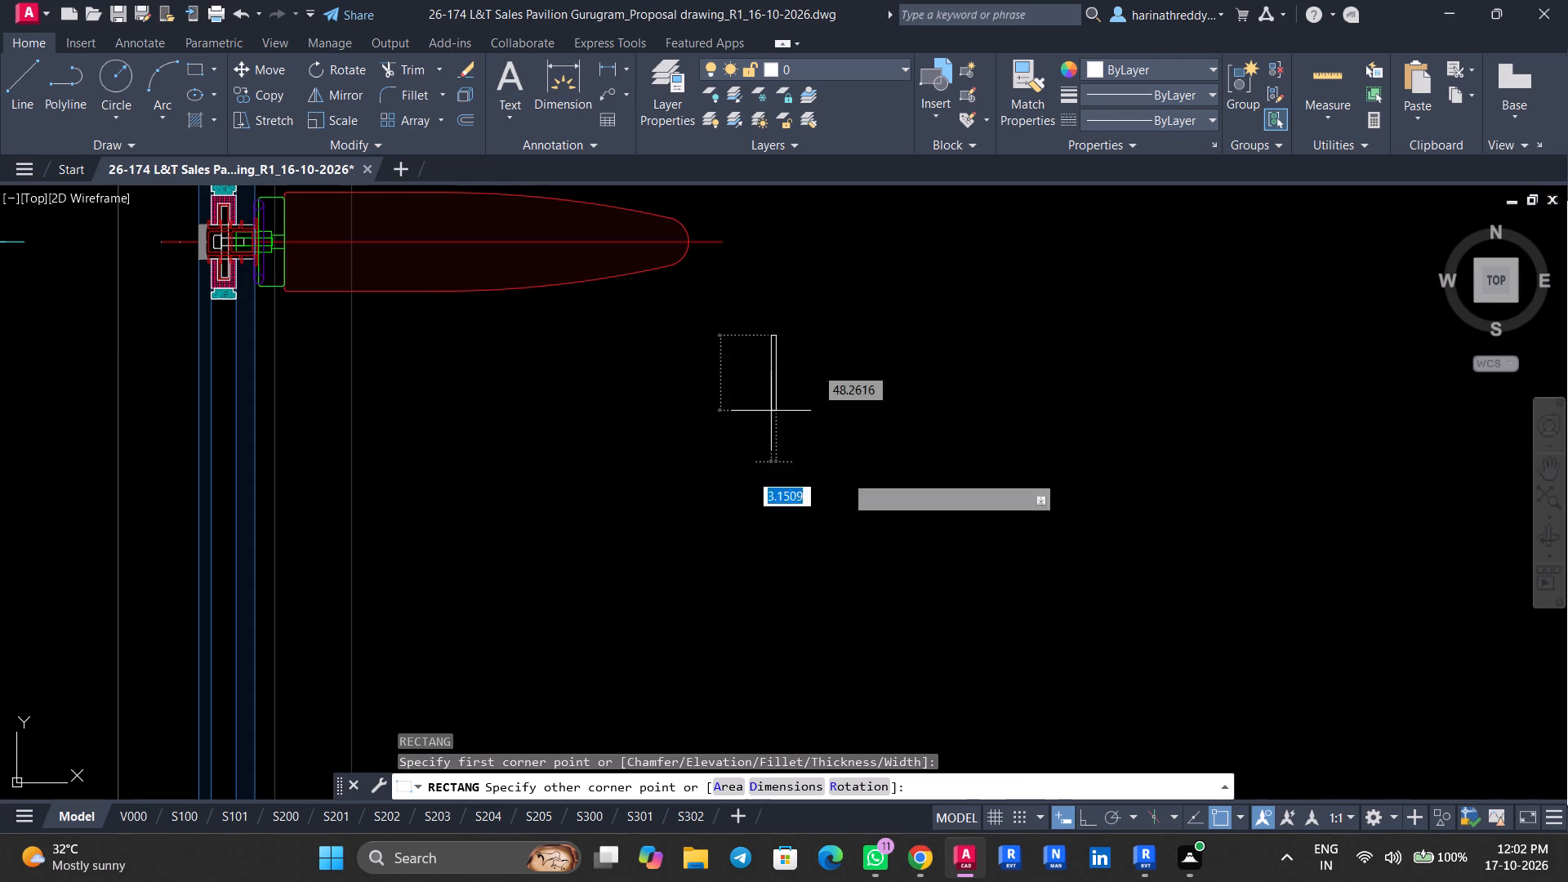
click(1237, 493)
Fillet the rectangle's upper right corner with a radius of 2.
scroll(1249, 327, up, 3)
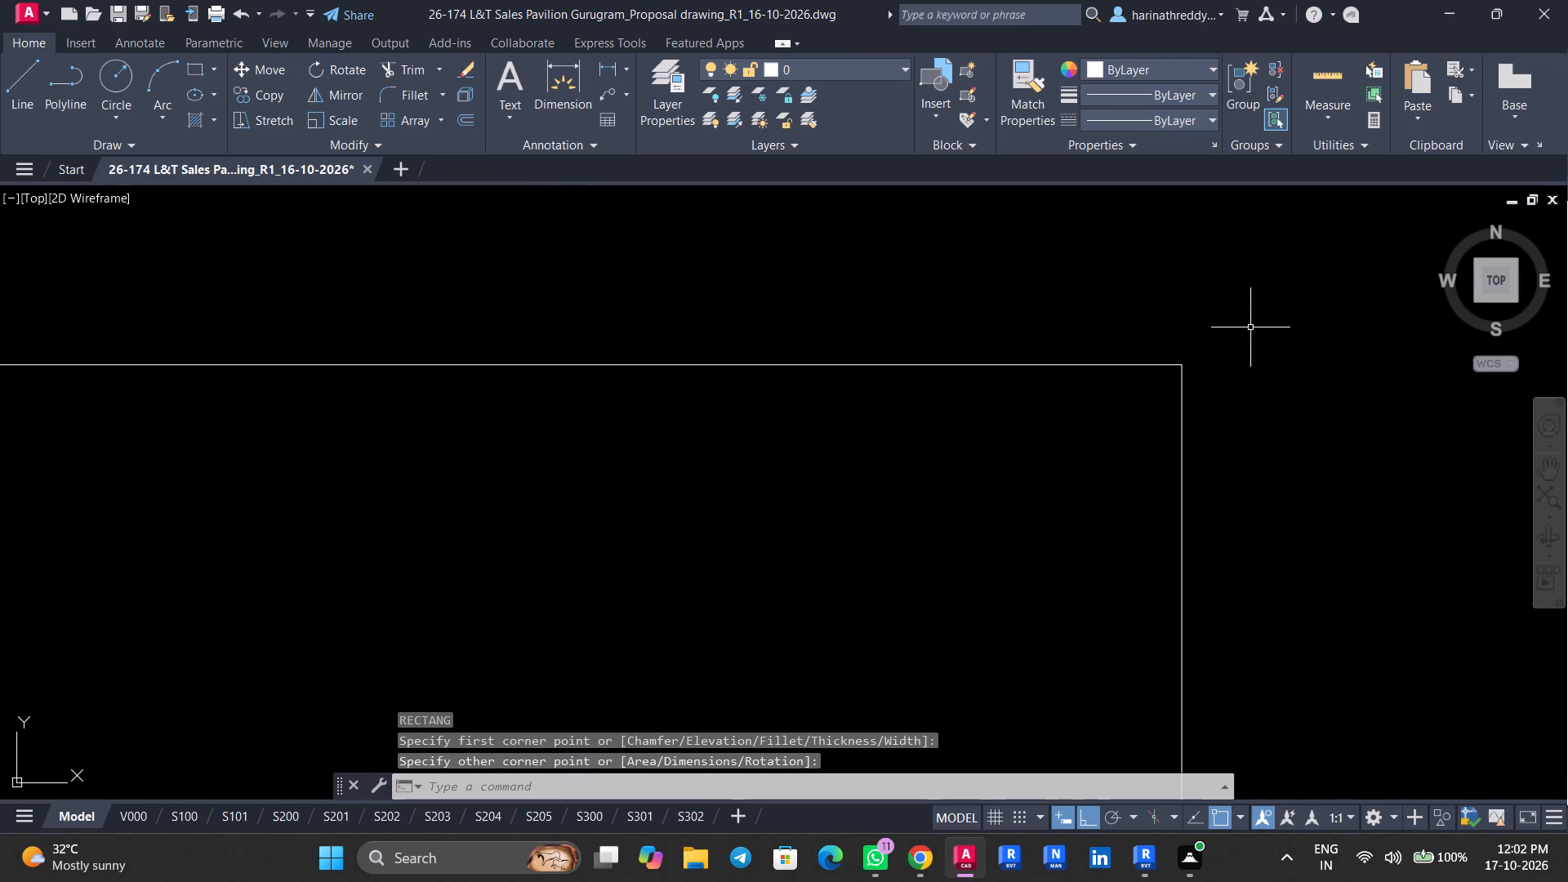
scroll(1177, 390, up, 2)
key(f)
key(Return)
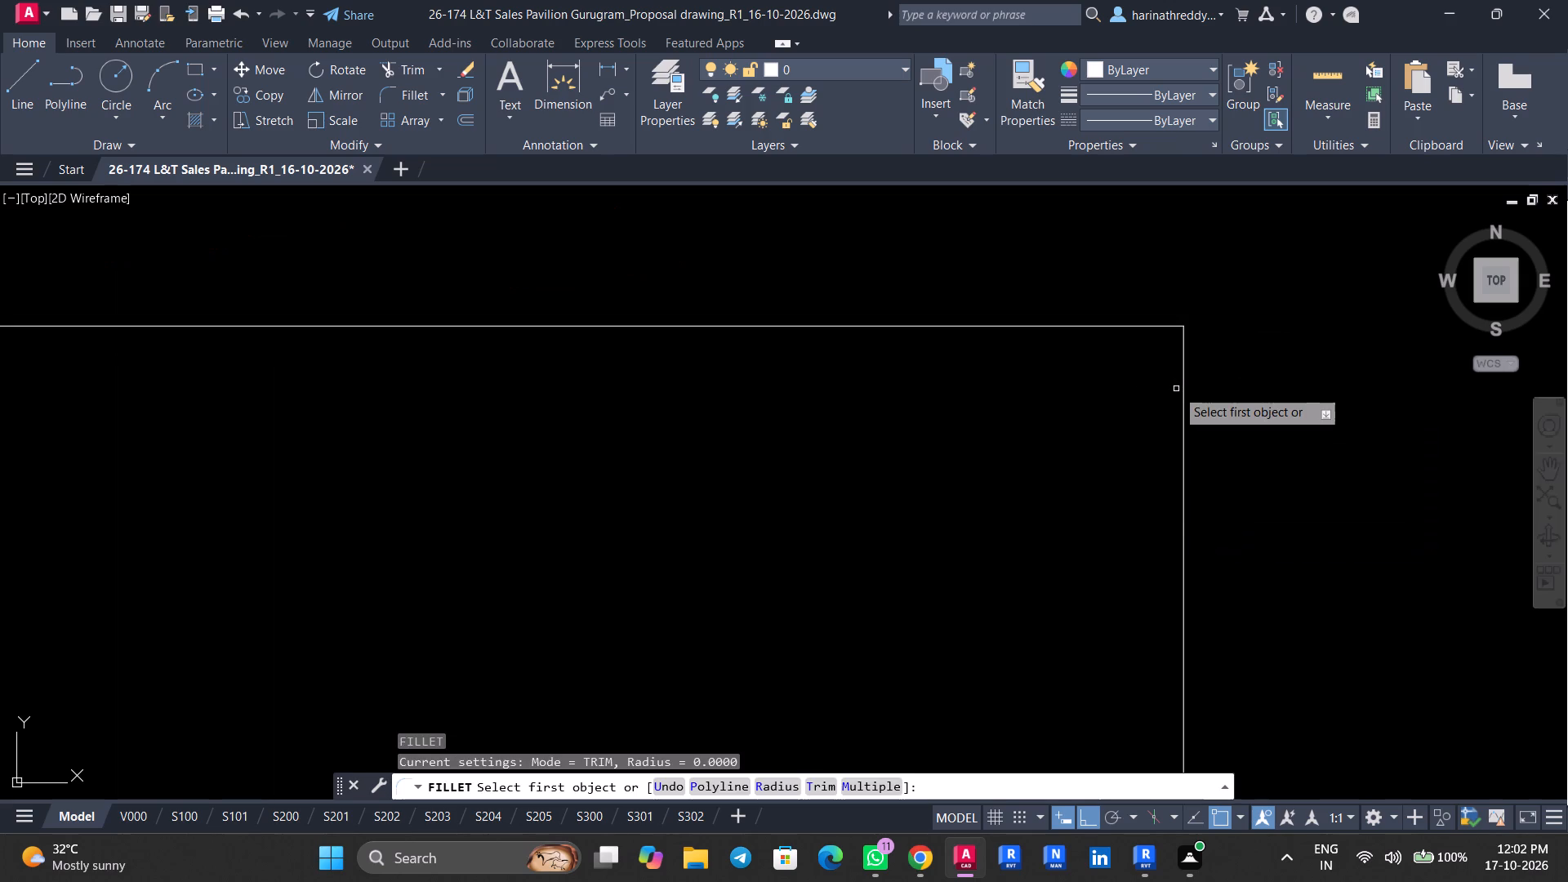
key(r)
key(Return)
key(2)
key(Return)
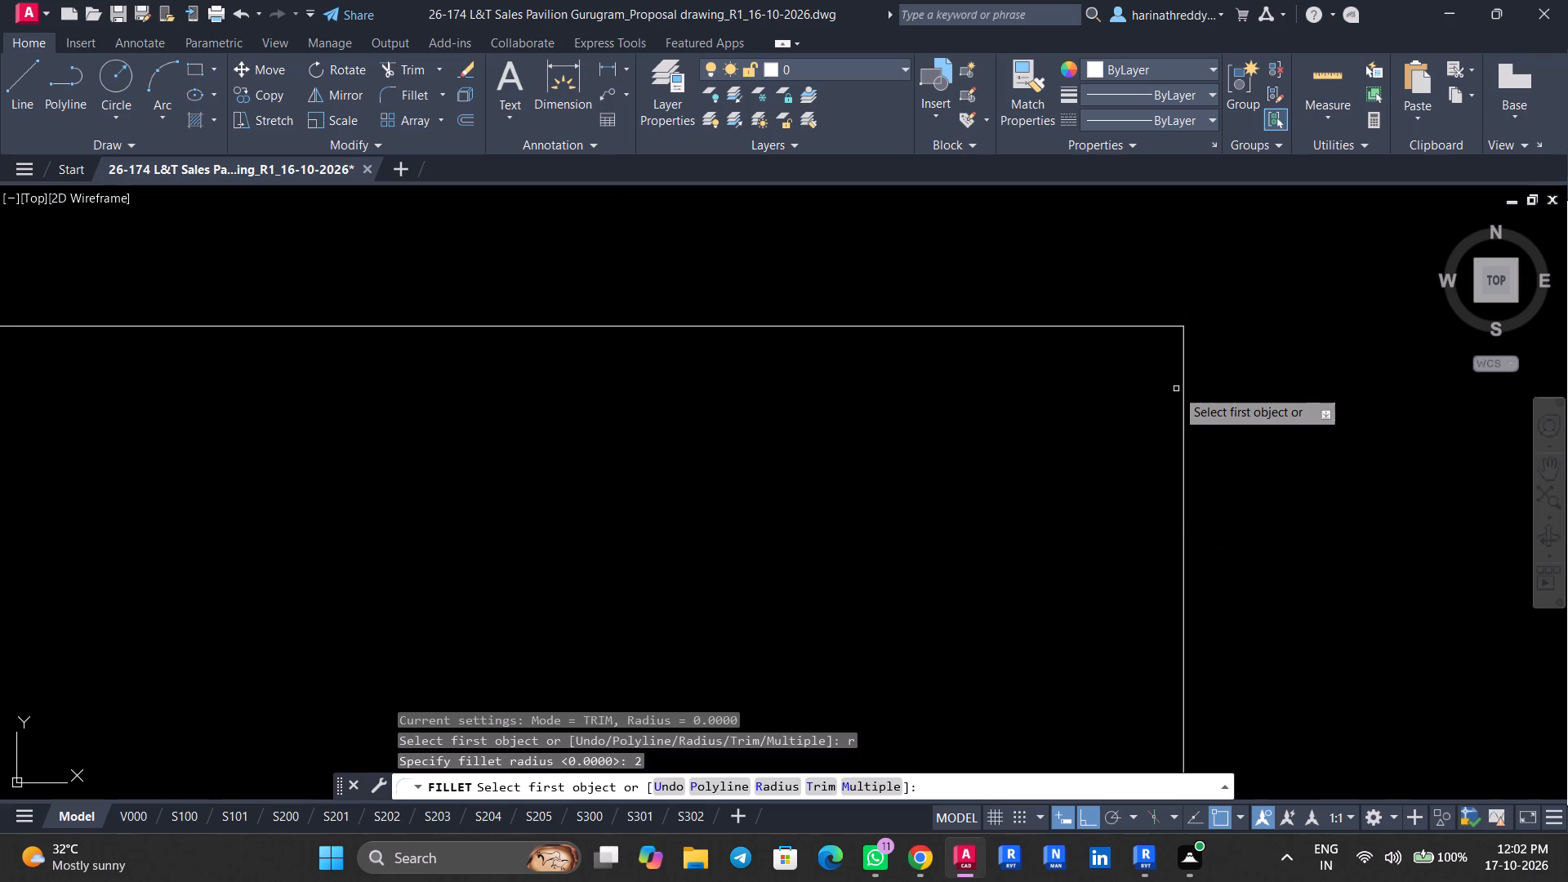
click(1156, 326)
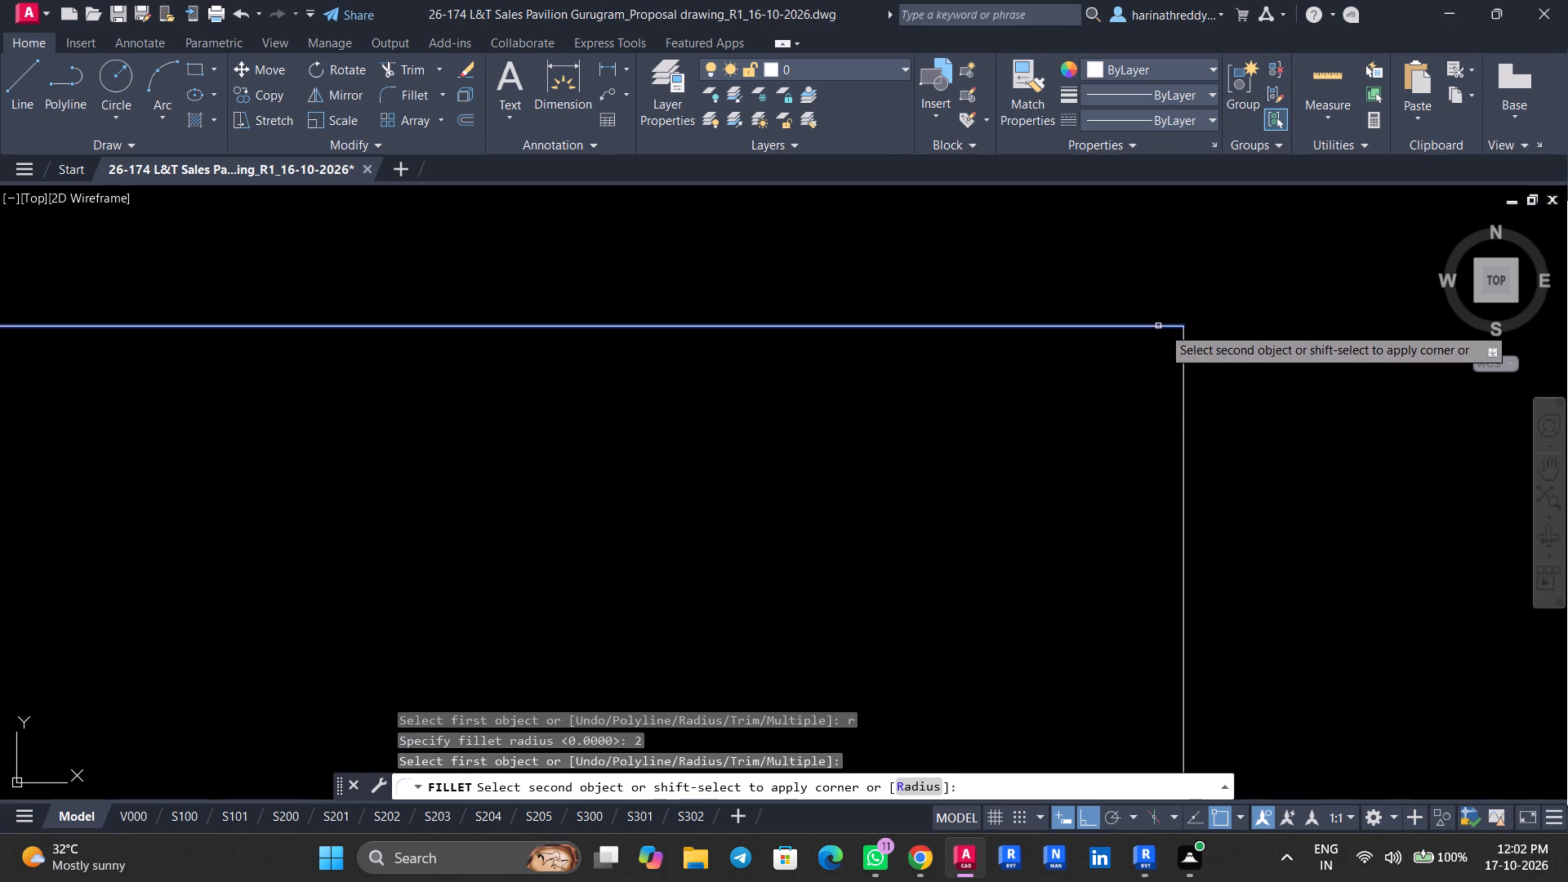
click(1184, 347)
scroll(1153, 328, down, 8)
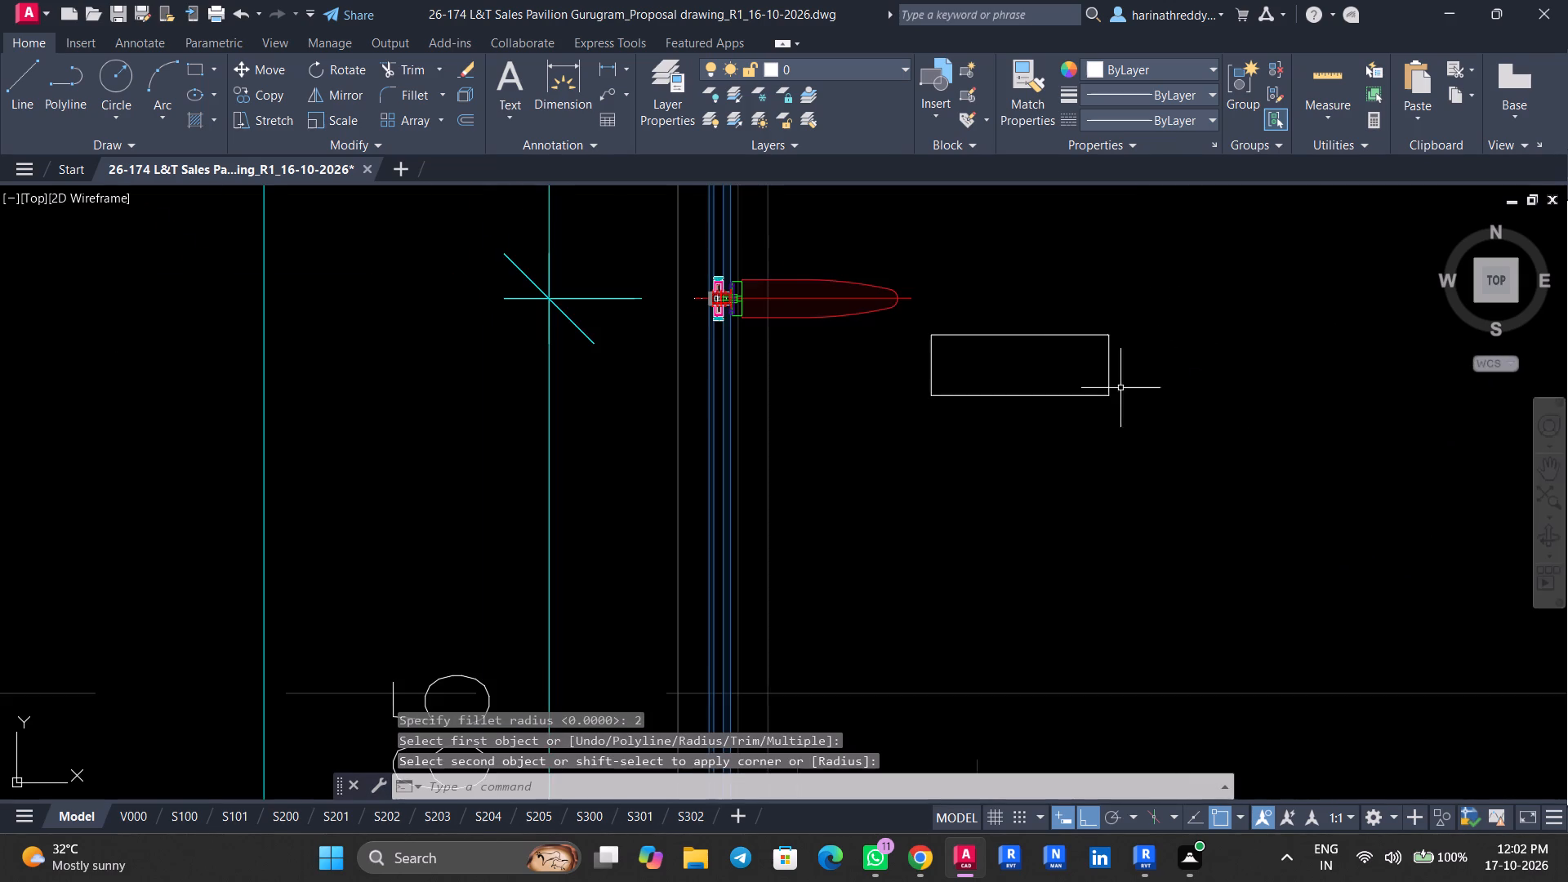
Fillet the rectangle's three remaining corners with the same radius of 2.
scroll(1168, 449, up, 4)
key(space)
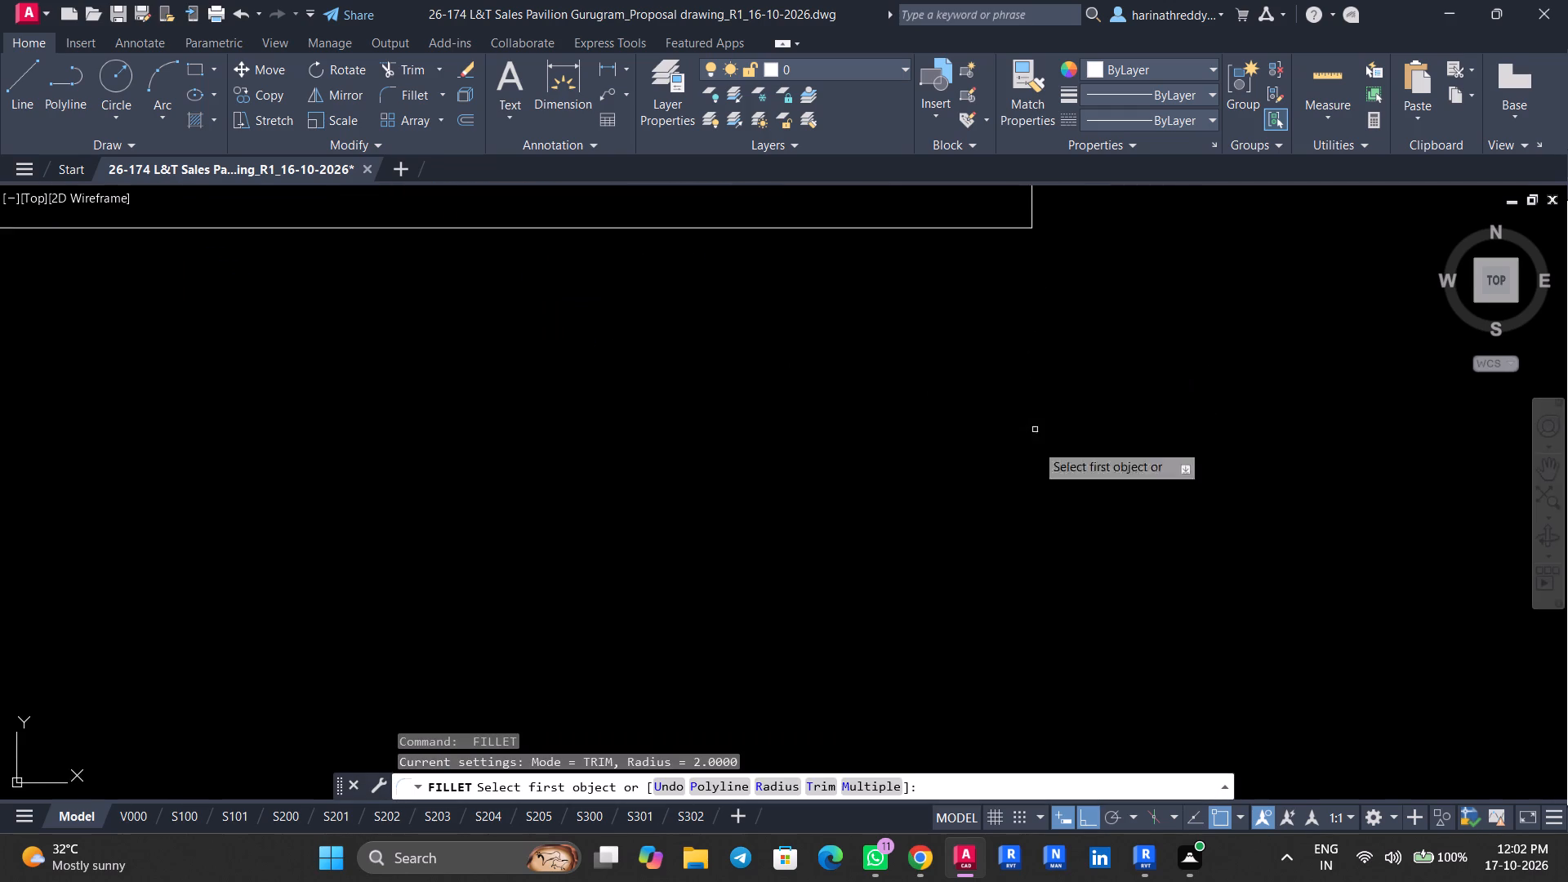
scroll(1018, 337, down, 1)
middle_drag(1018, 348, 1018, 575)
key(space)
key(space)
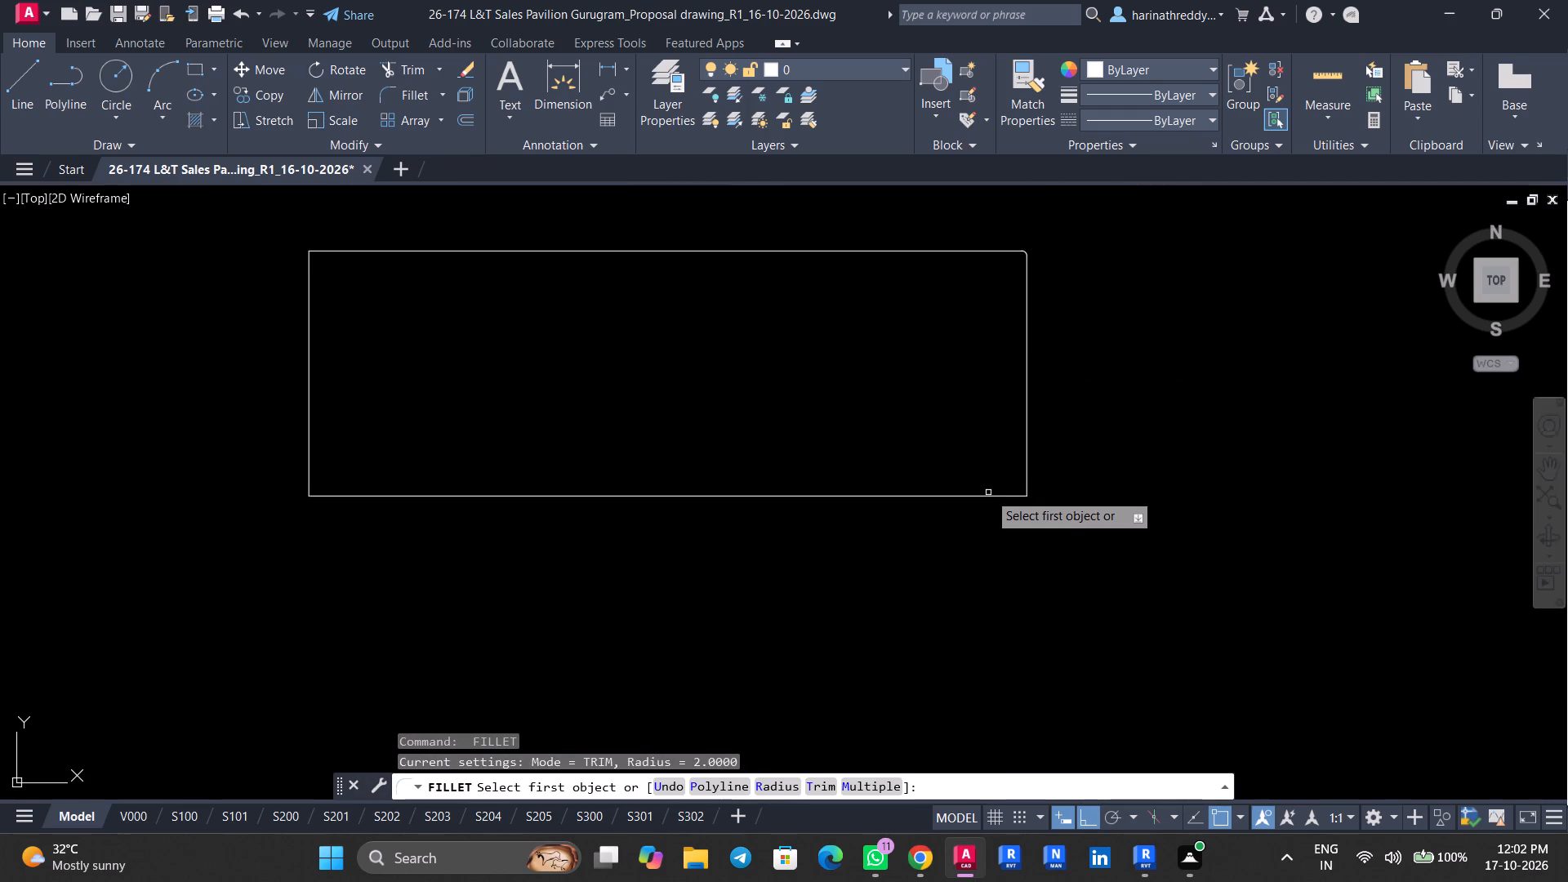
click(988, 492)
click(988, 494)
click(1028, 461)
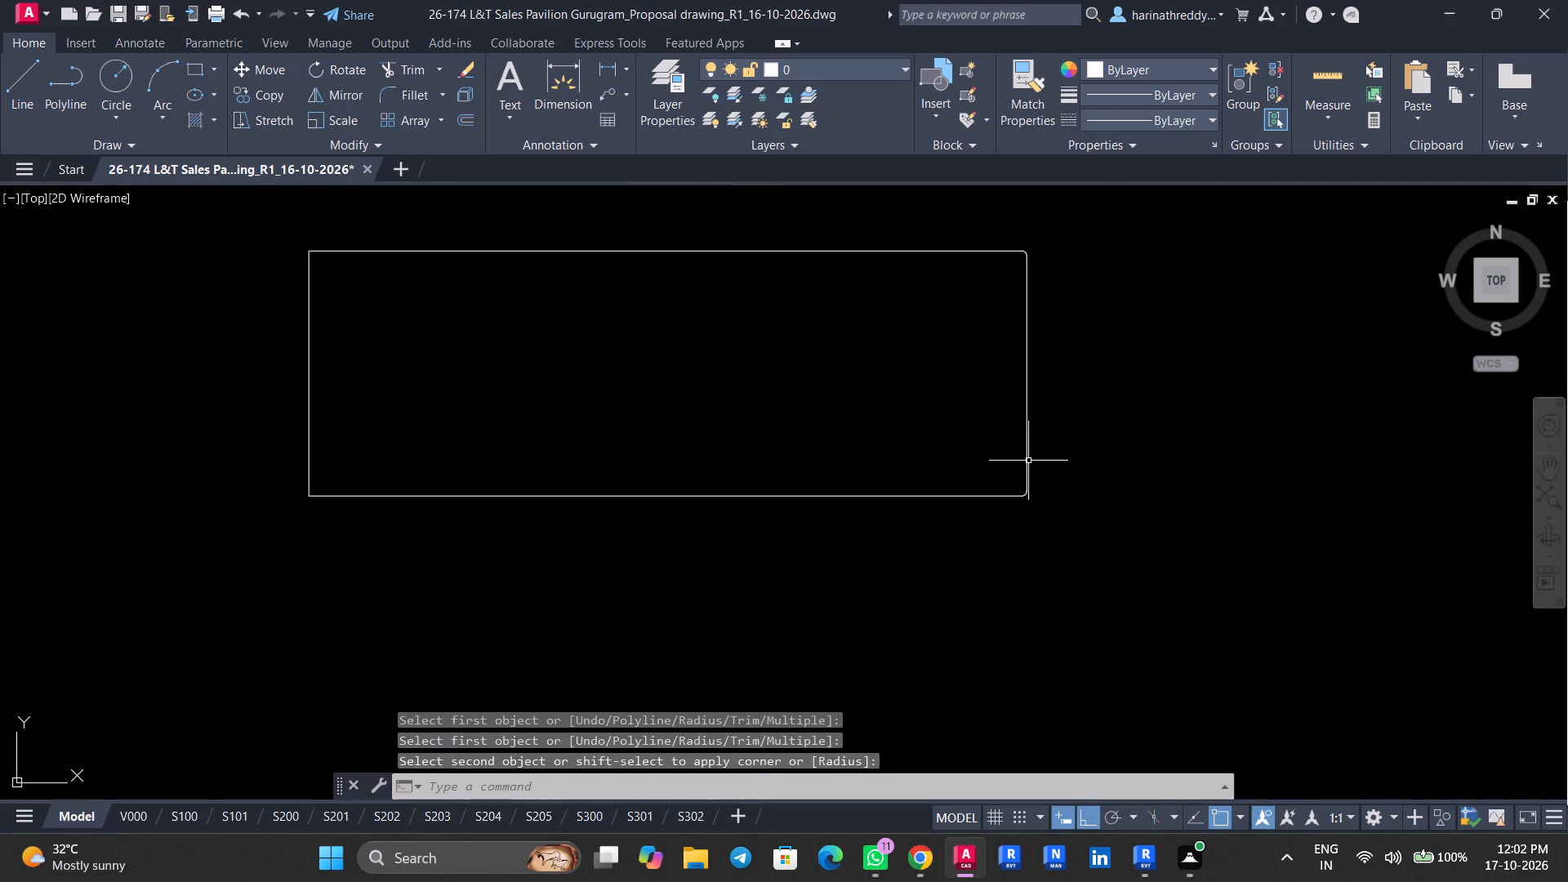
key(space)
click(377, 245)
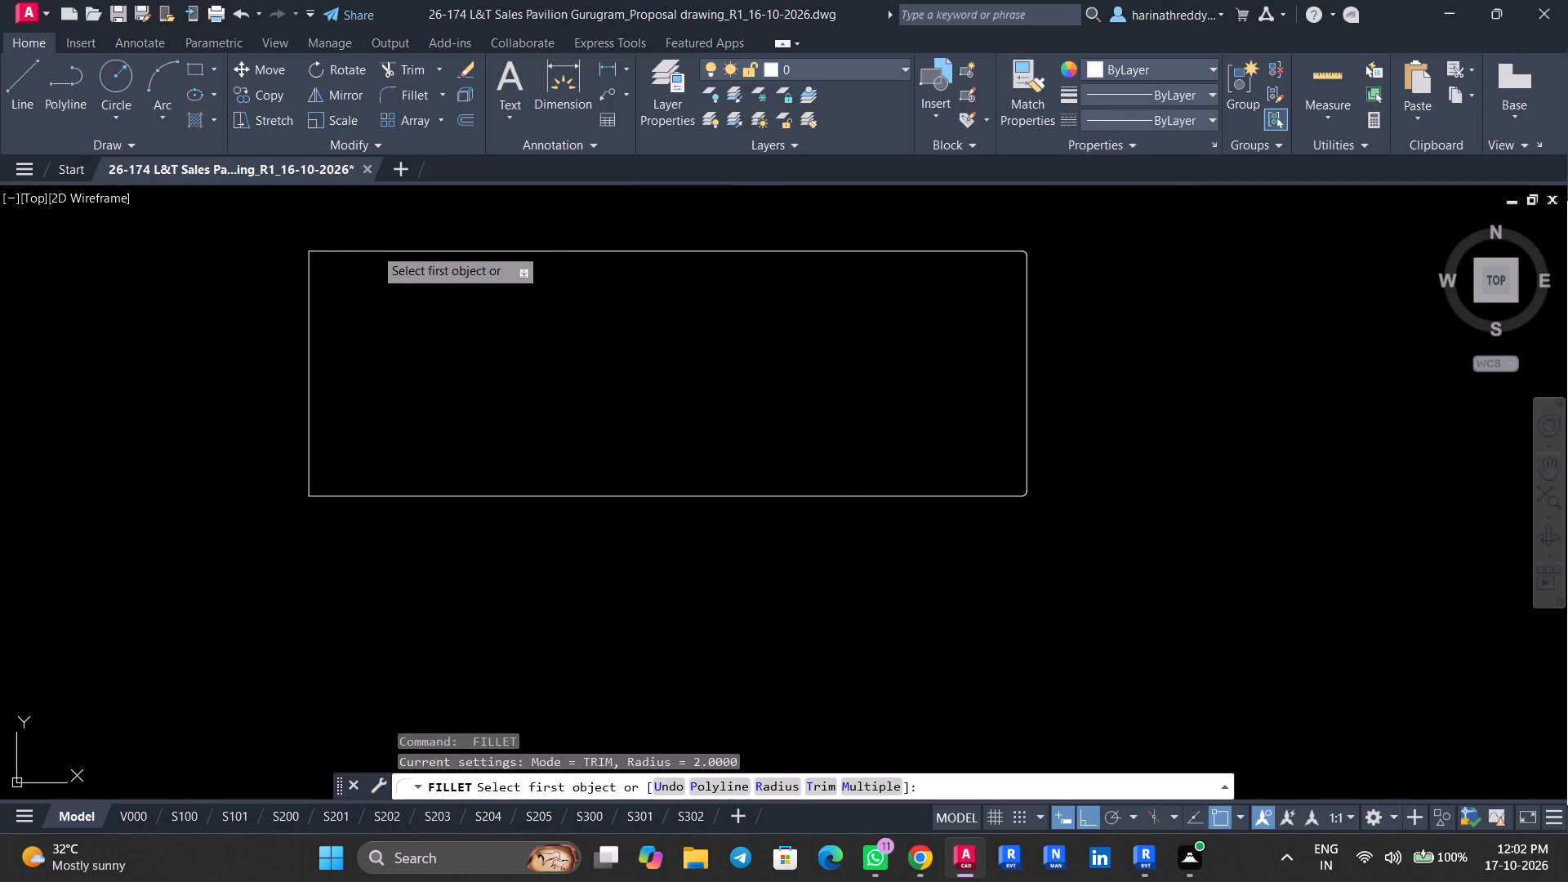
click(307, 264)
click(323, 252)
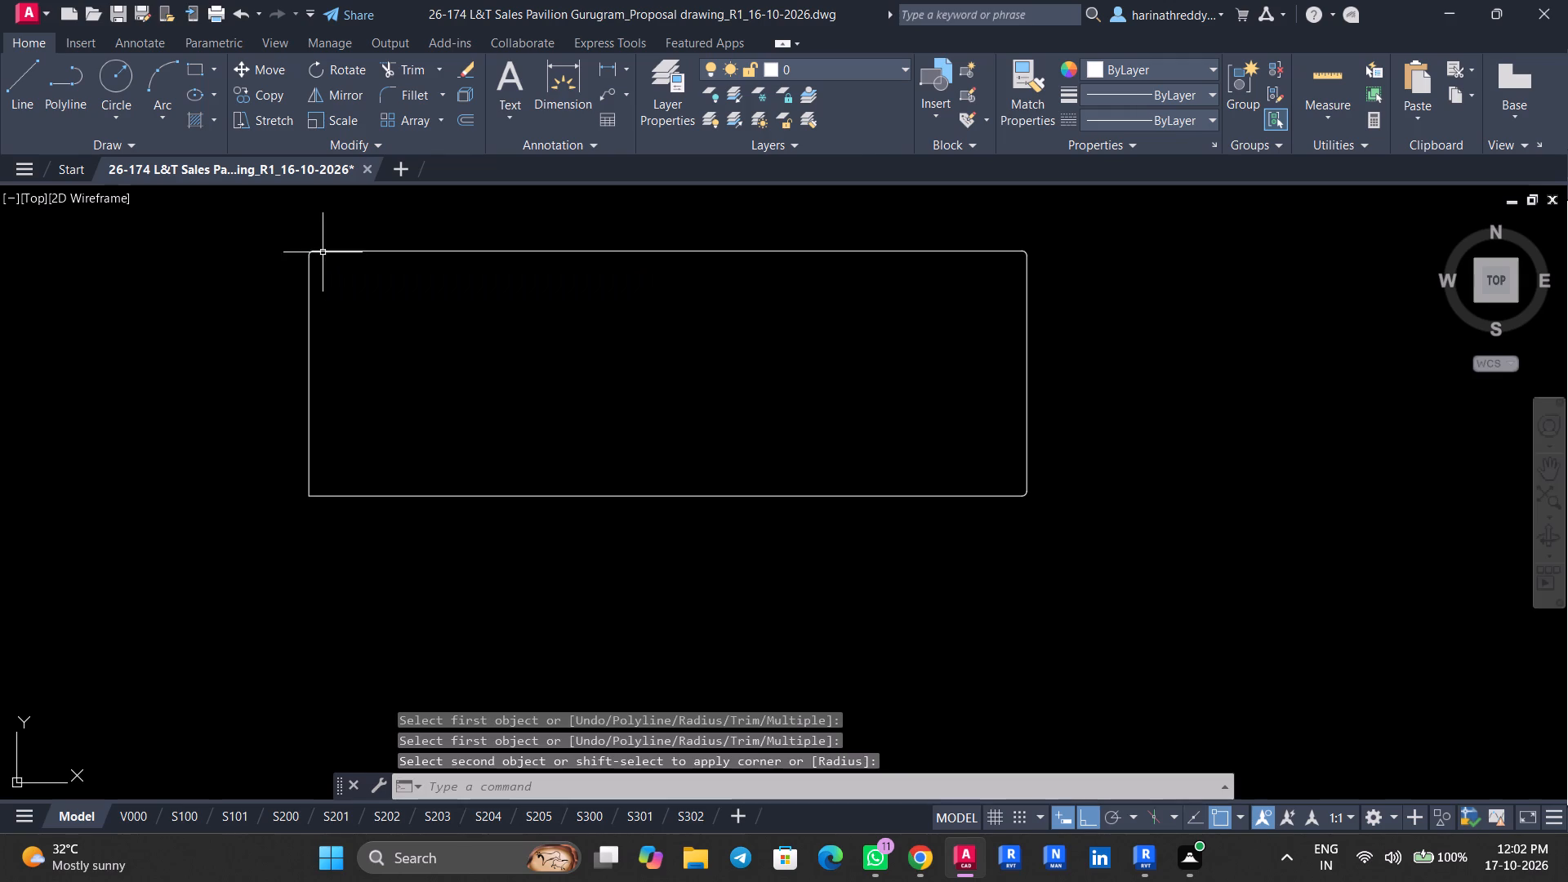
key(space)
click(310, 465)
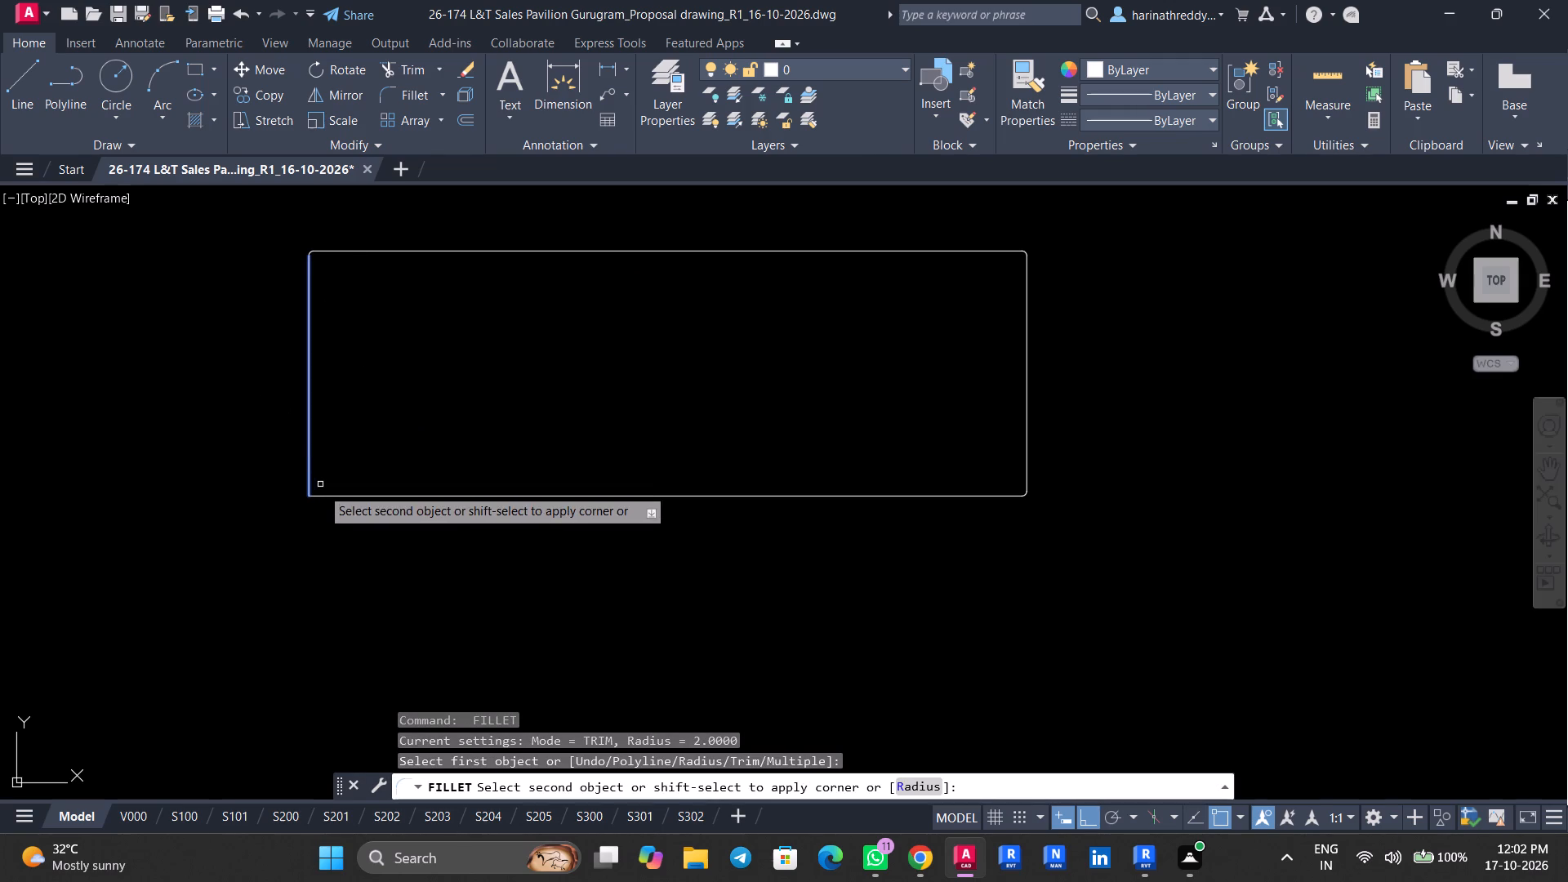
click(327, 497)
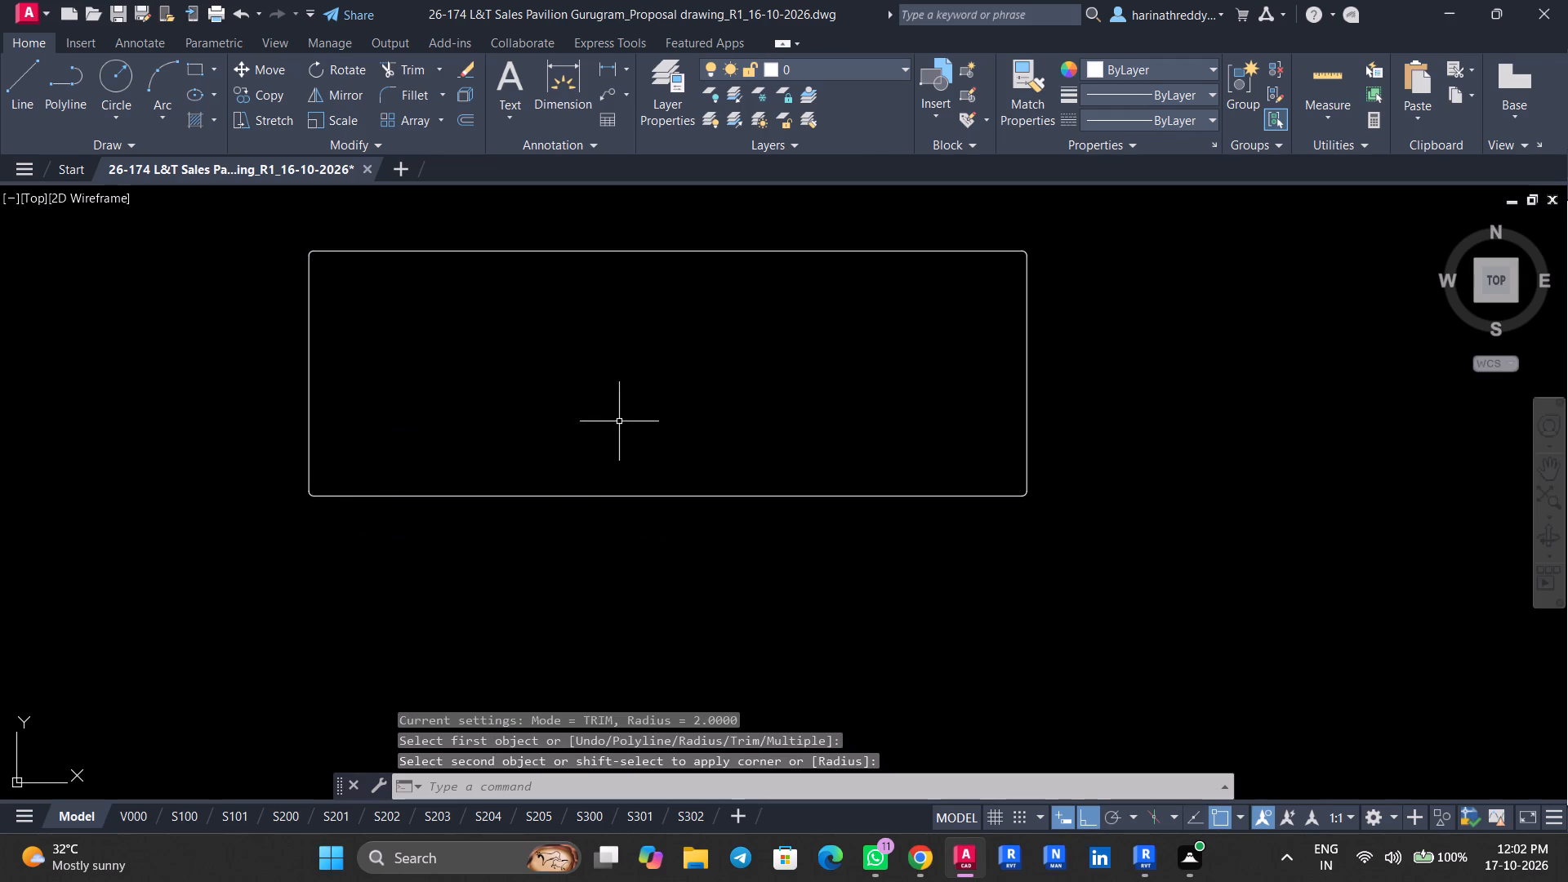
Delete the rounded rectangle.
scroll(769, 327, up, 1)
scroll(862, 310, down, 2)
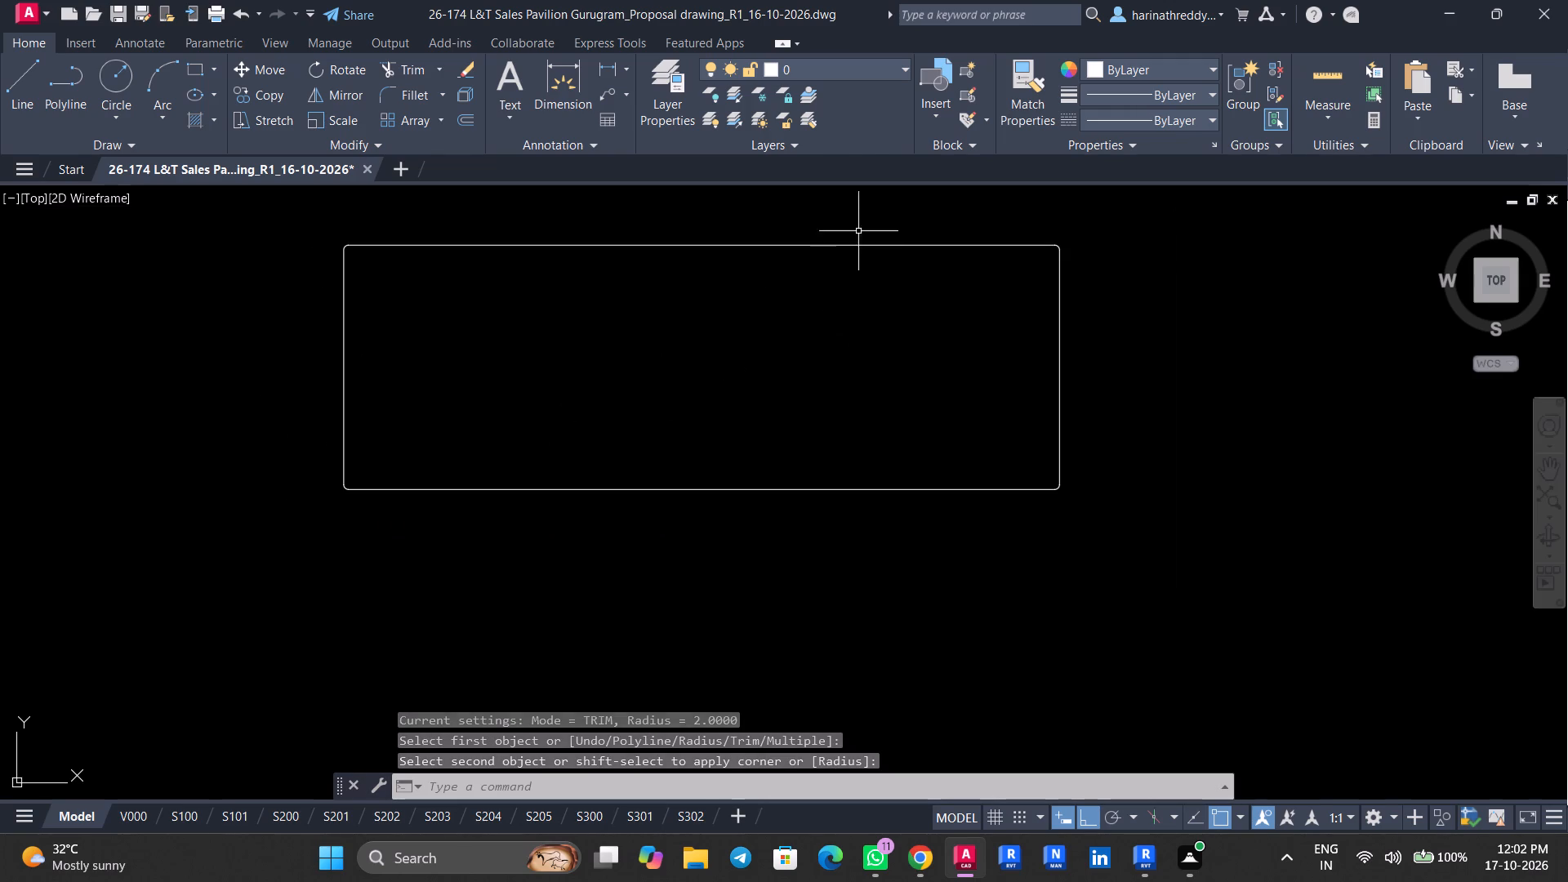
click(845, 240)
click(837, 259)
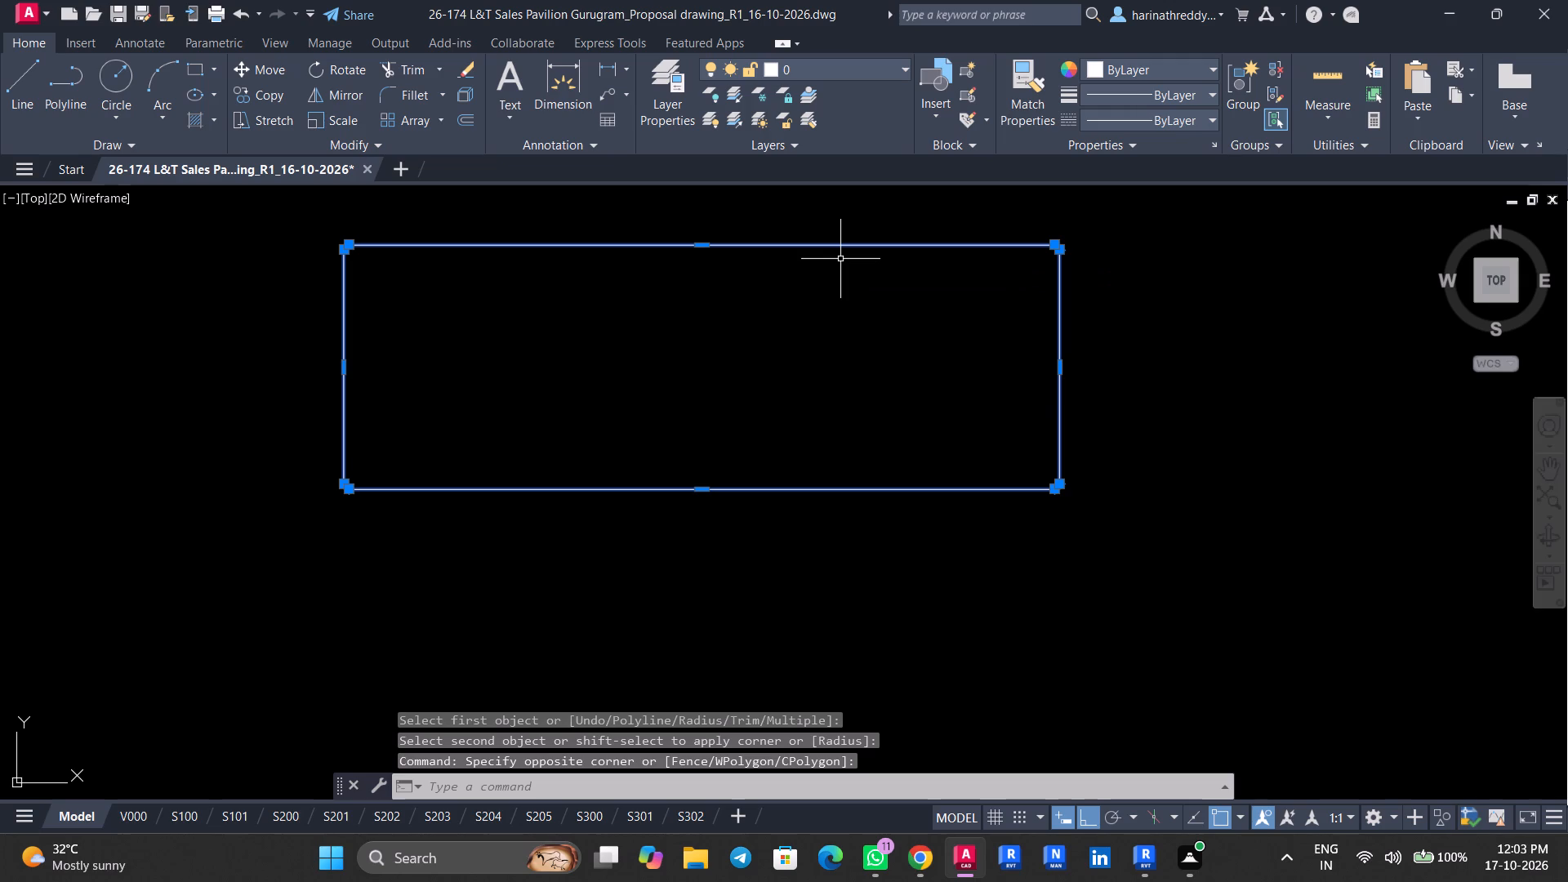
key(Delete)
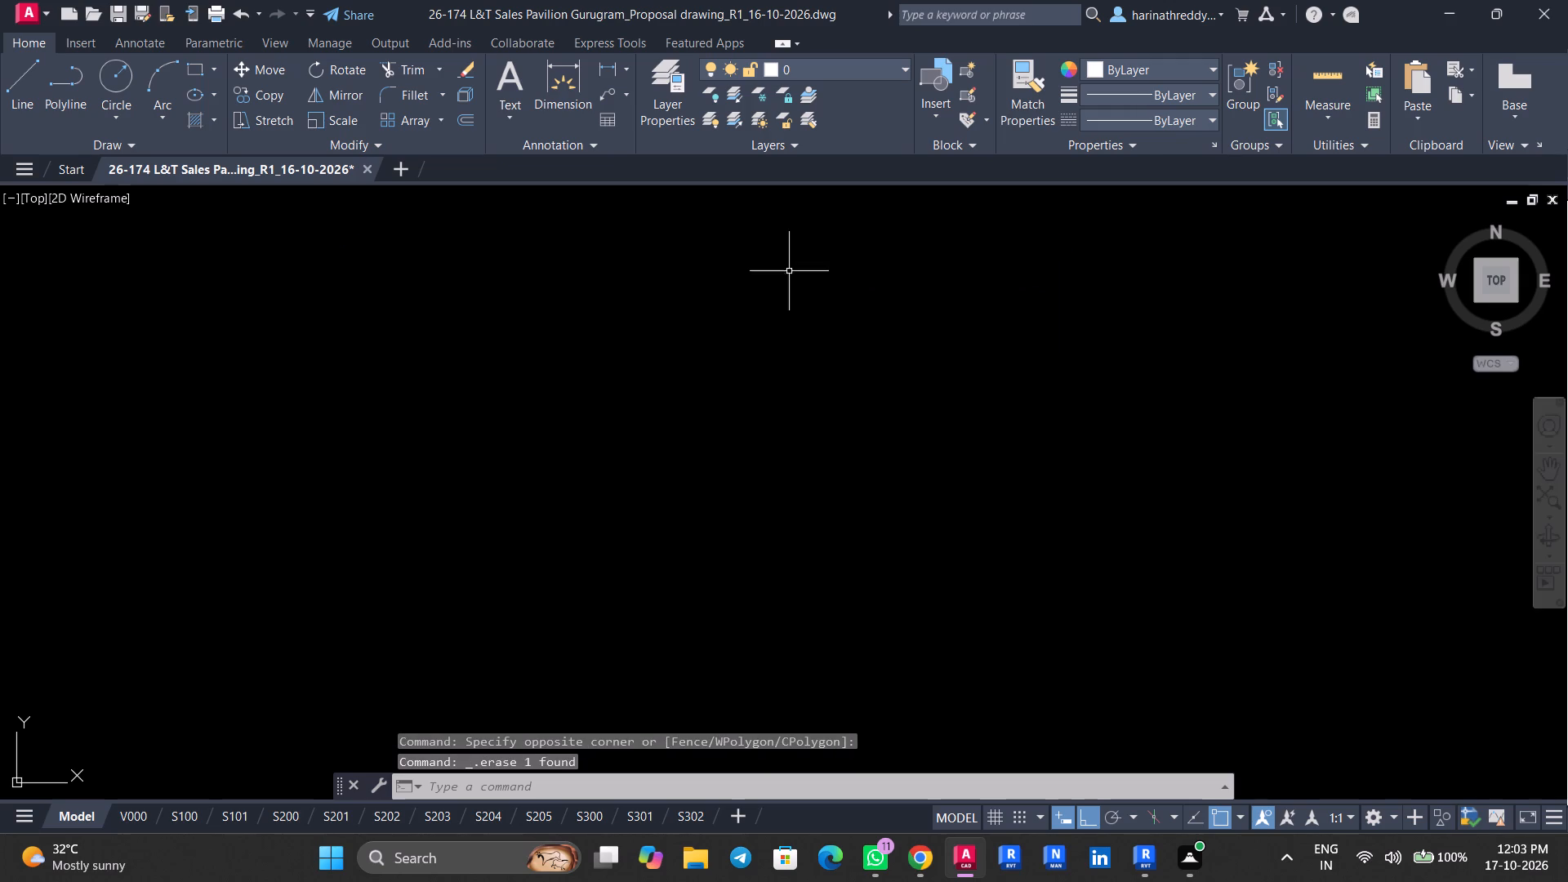
Switch to the Revit project.
click(1132, 861)
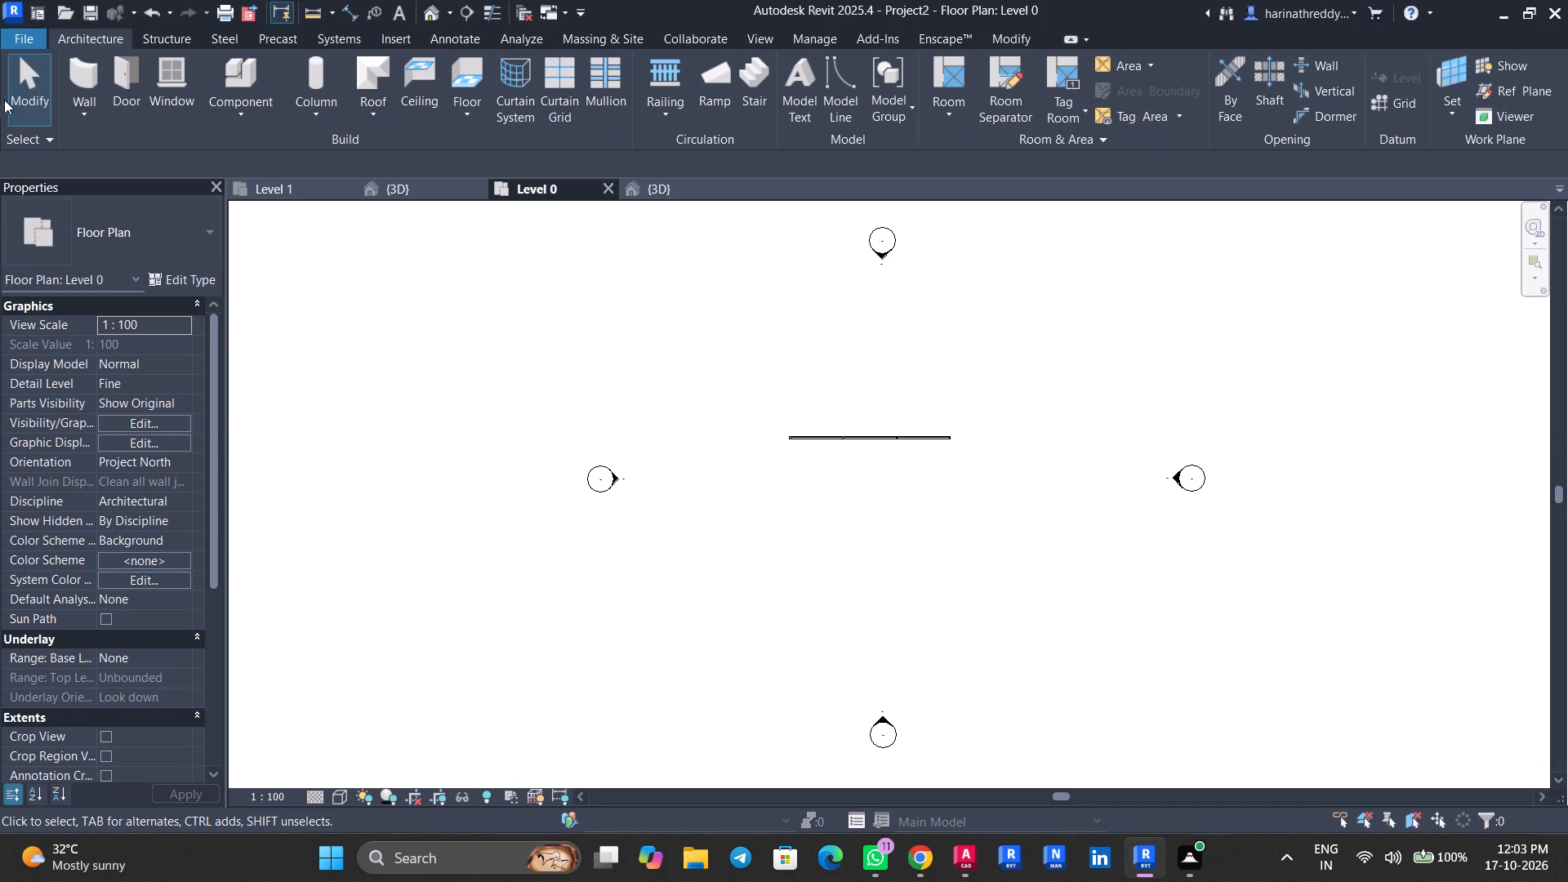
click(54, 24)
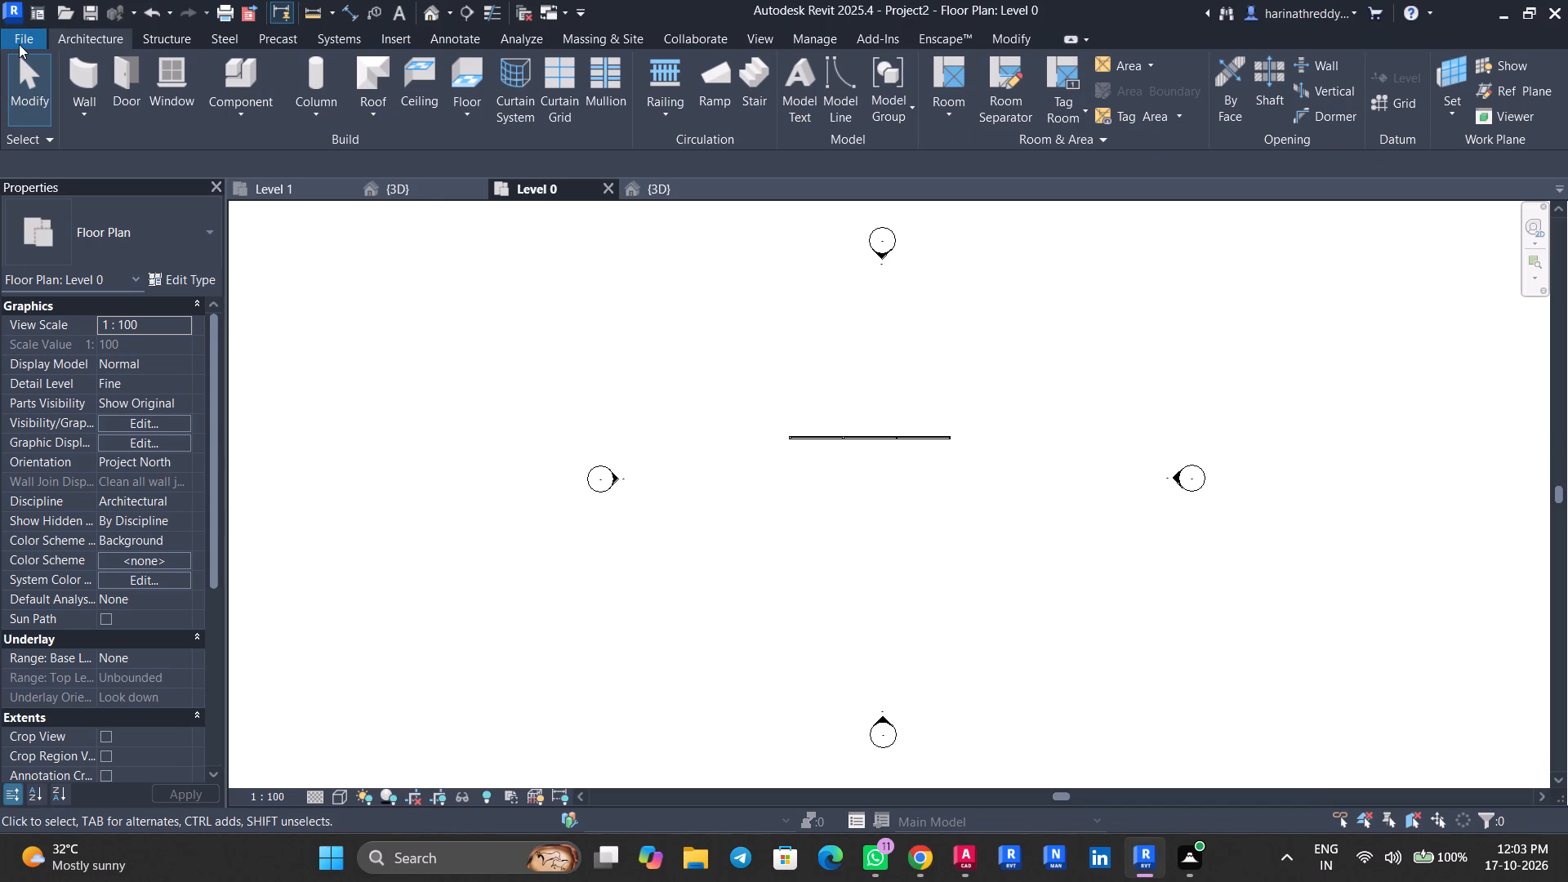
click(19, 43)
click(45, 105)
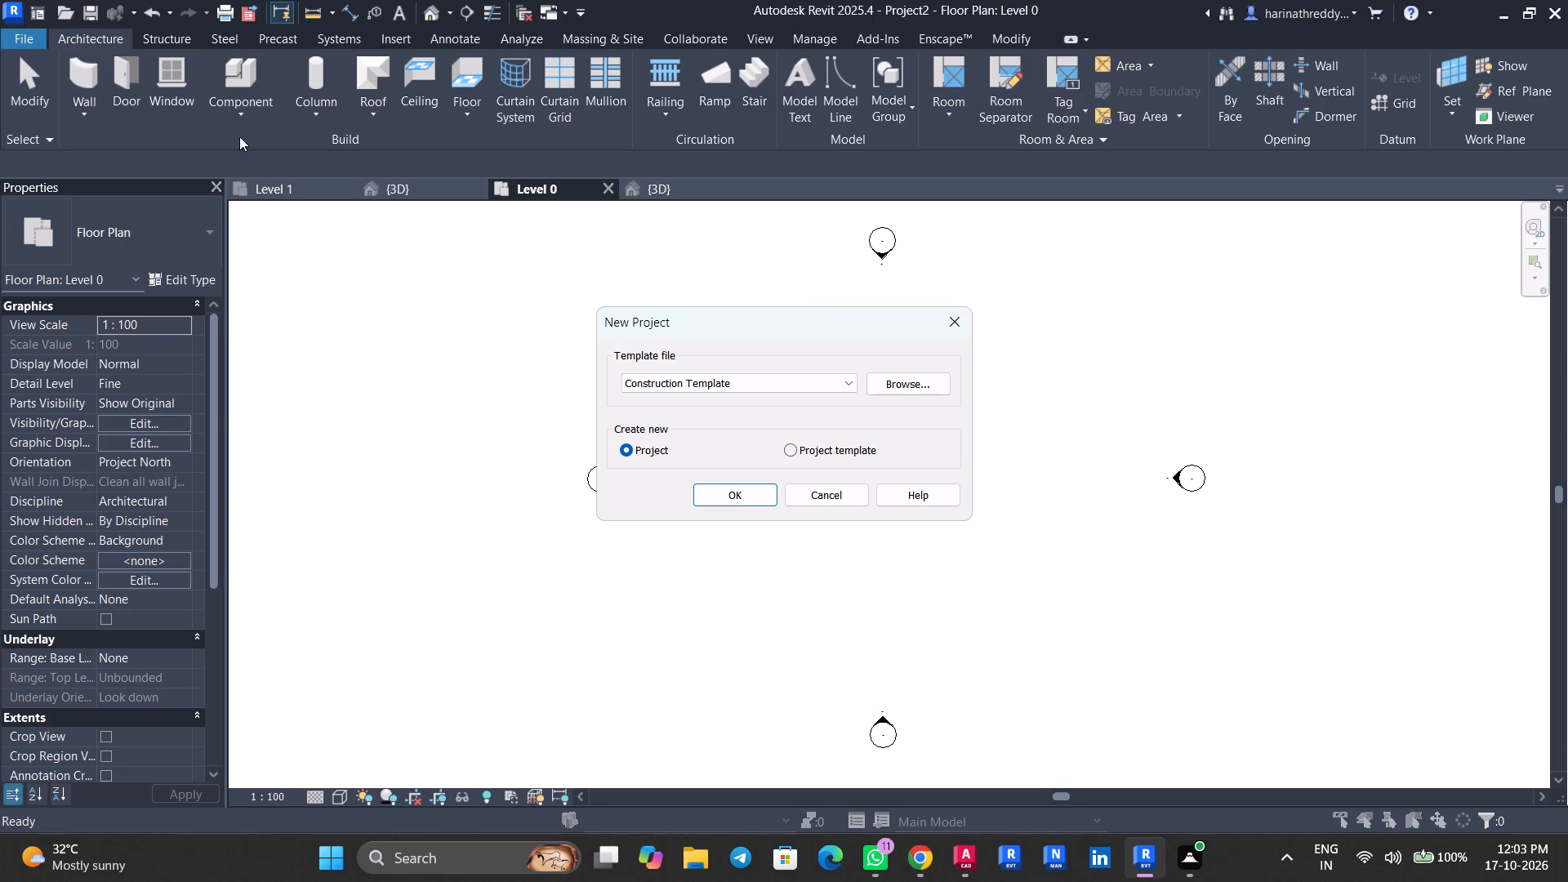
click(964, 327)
Create a new family from the Metric Generic Model template.
click(20, 43)
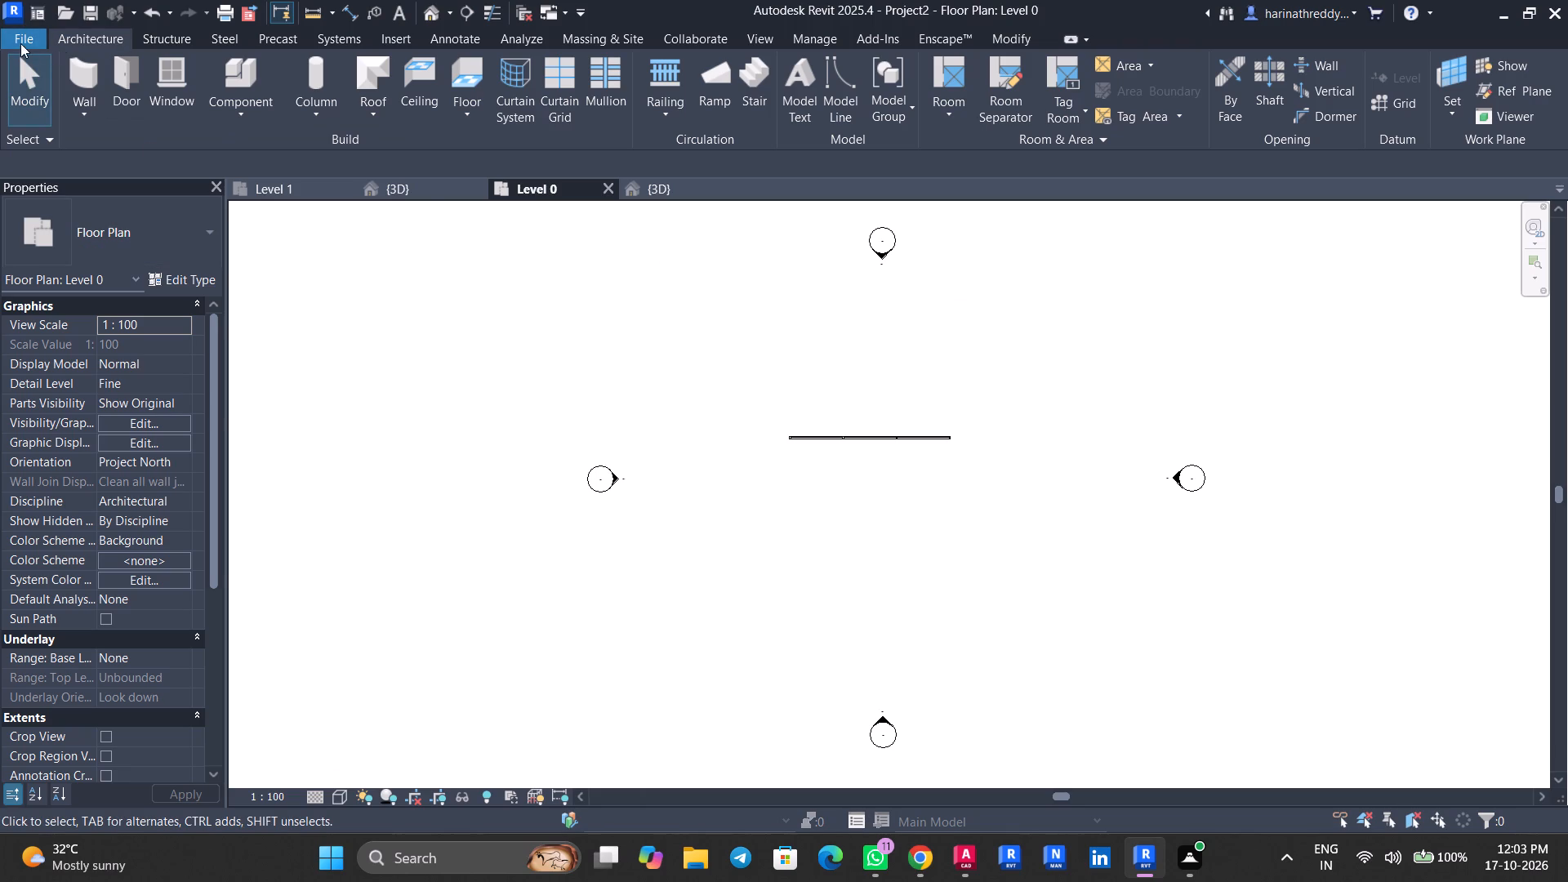
click(220, 171)
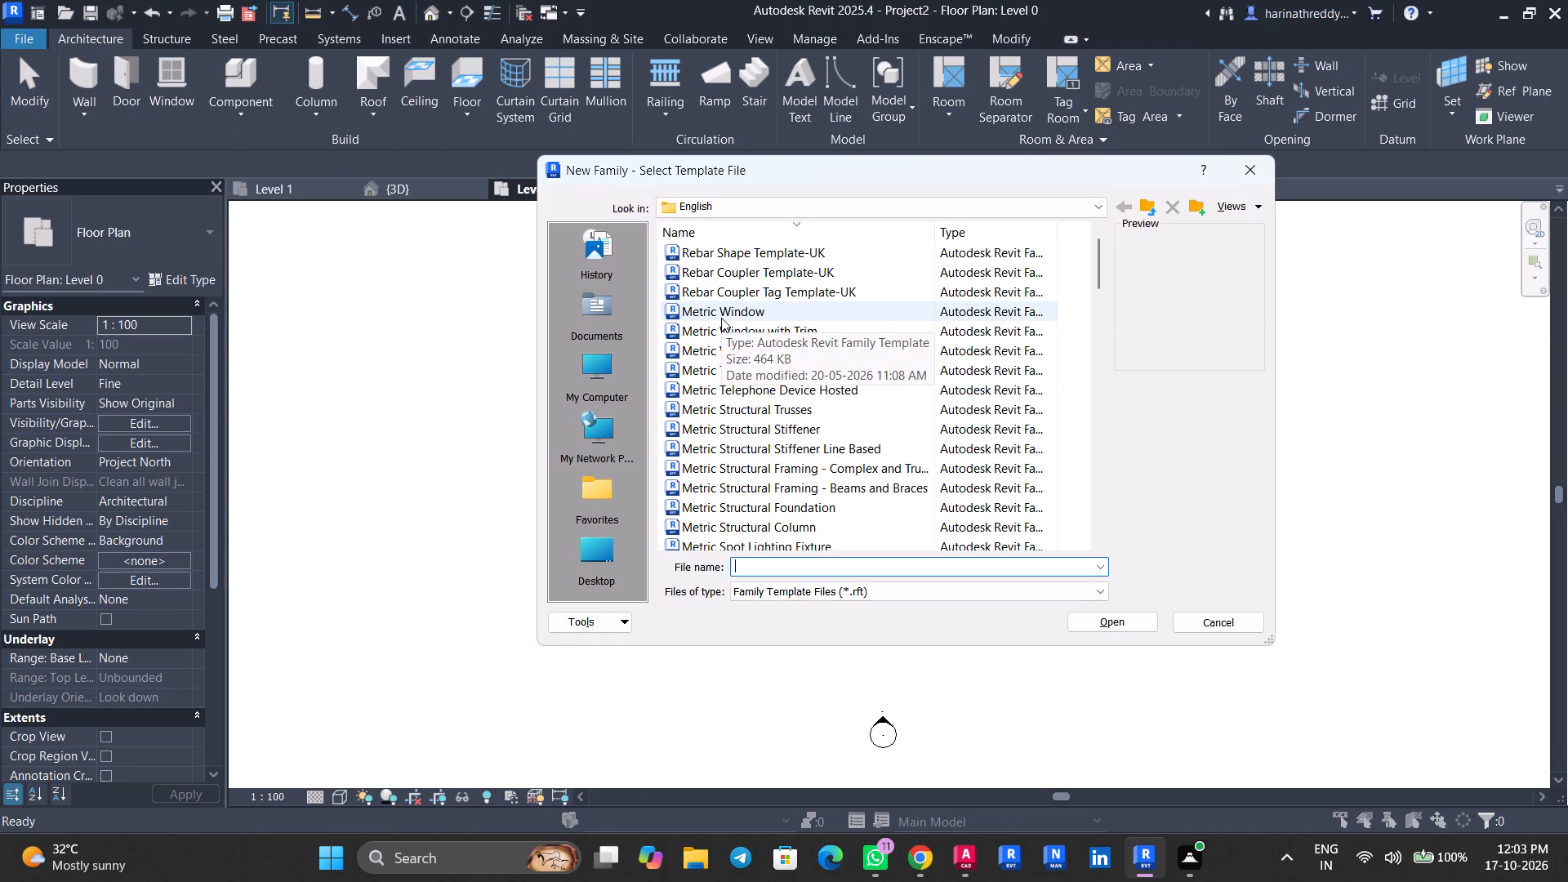
click(768, 529)
scroll(793, 435, down, 2)
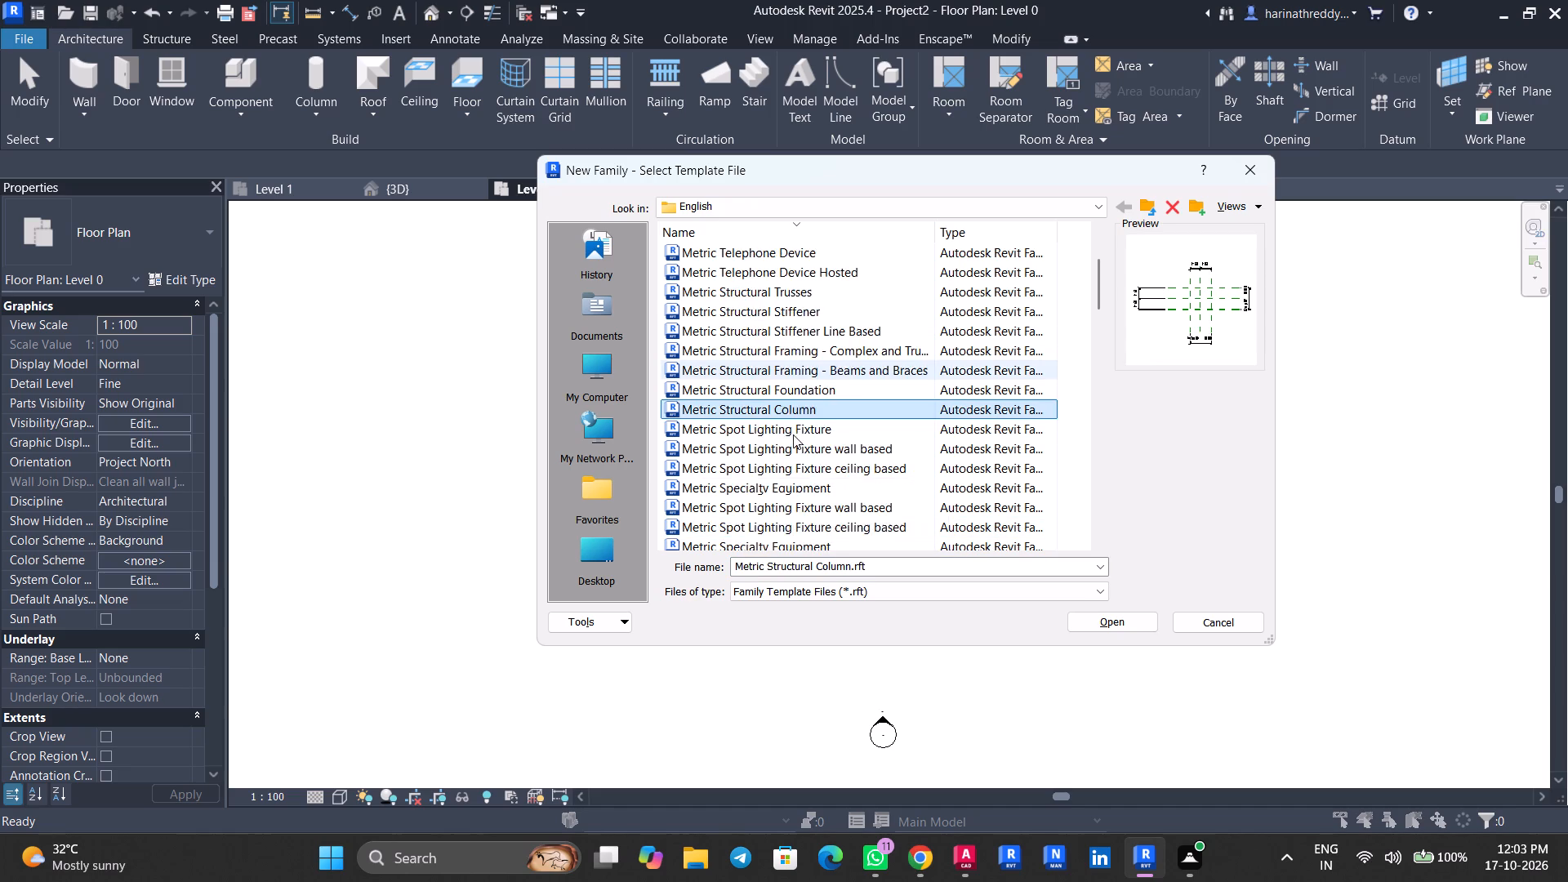
scroll(799, 483, down, 2)
click(755, 402)
scroll(755, 402, down, 3)
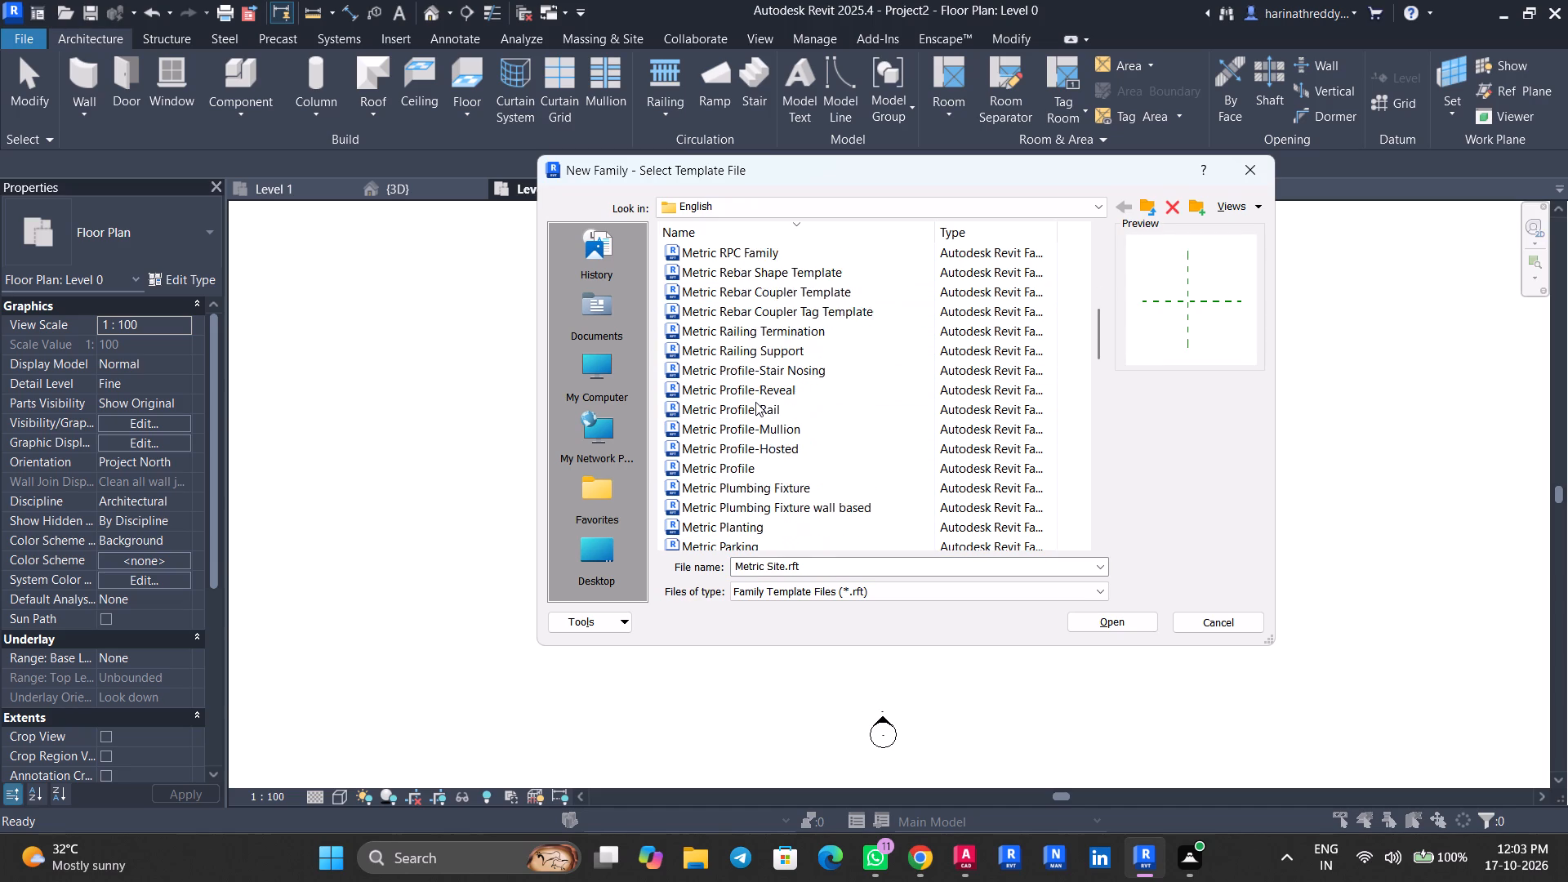
click(767, 433)
scroll(767, 432, down, 1)
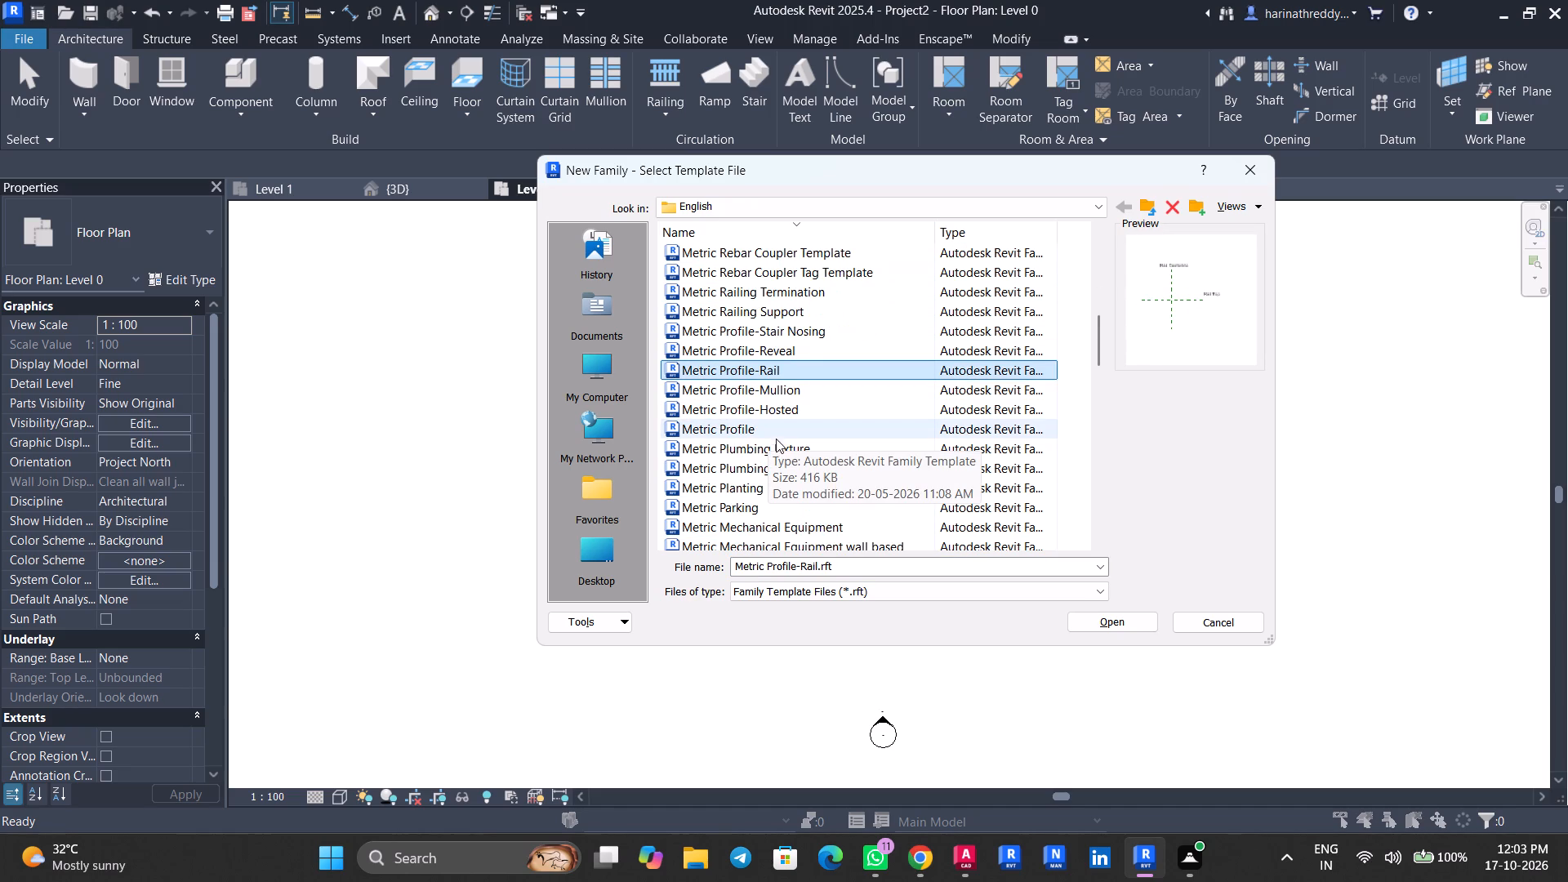
scroll(765, 448, down, 4)
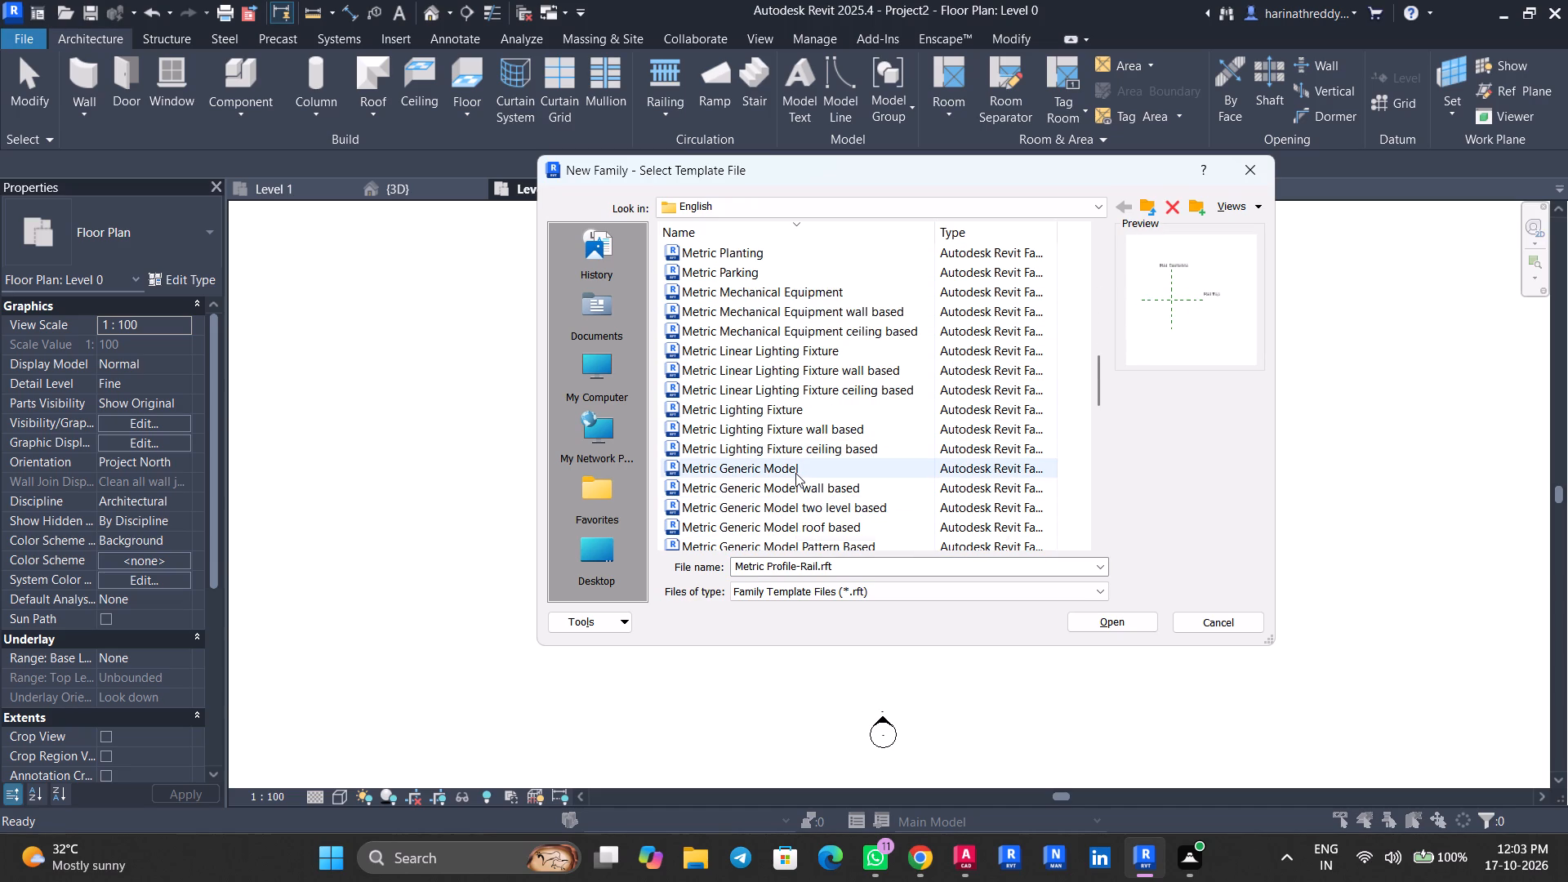
click(795, 469)
scroll(795, 462, down, 4)
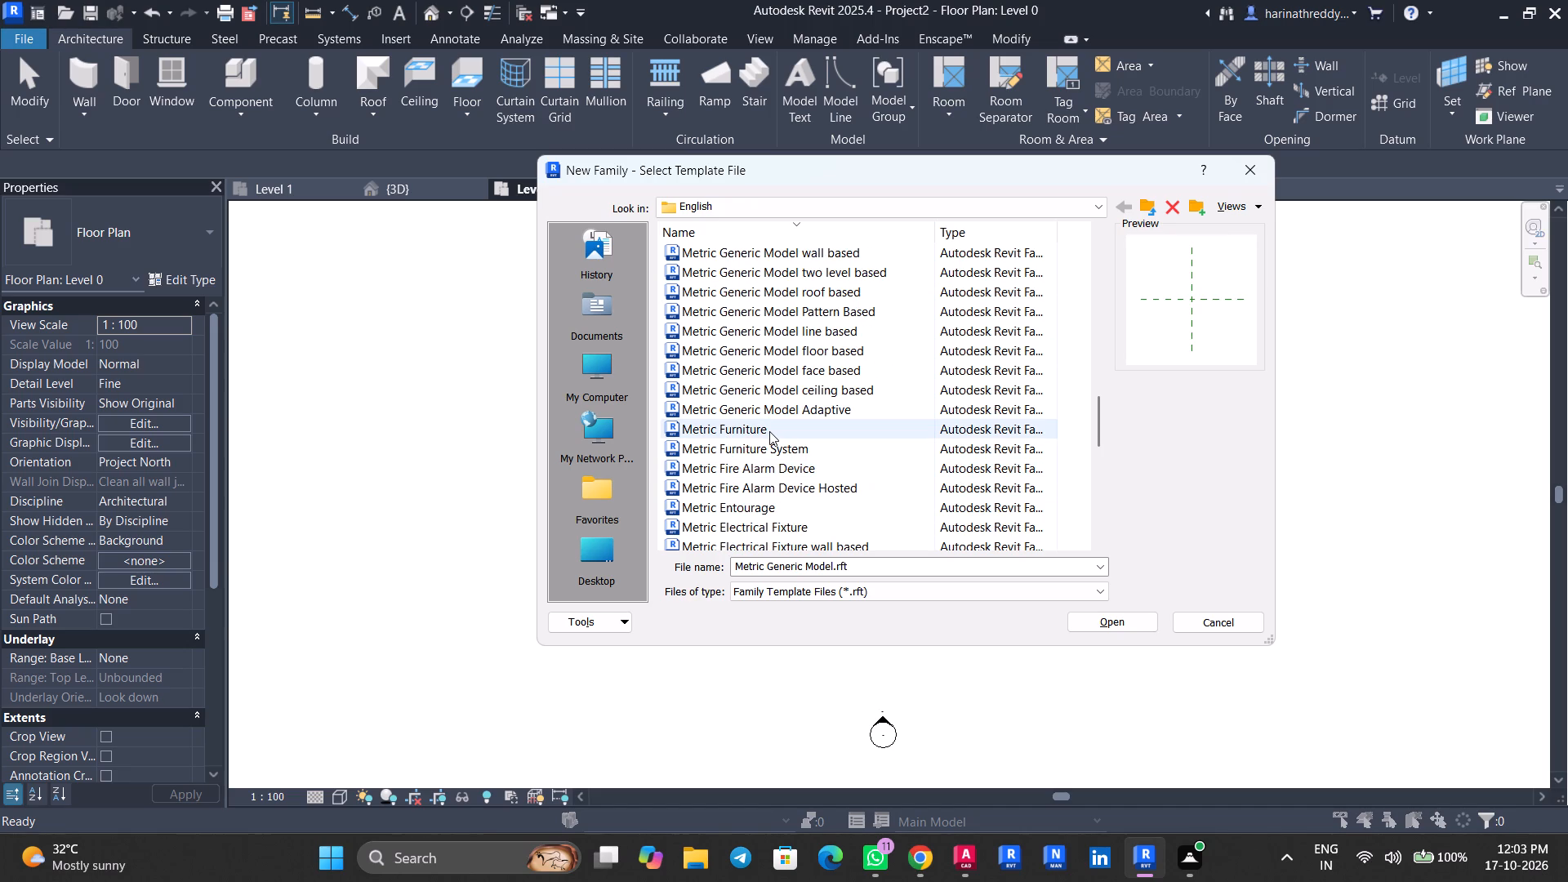
click(769, 431)
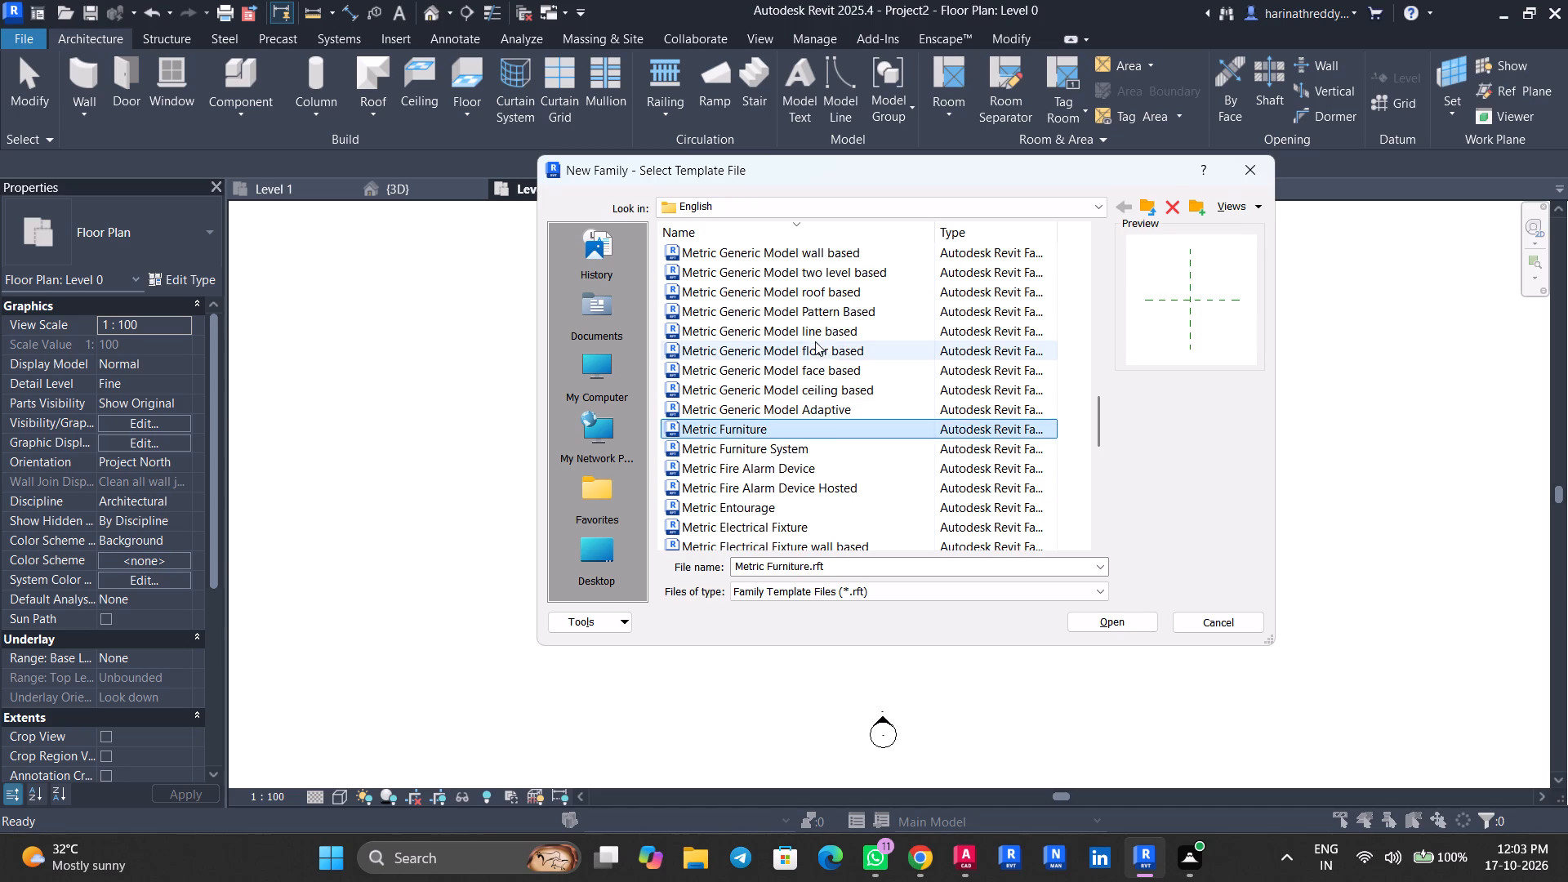
scroll(815, 341, up, 8)
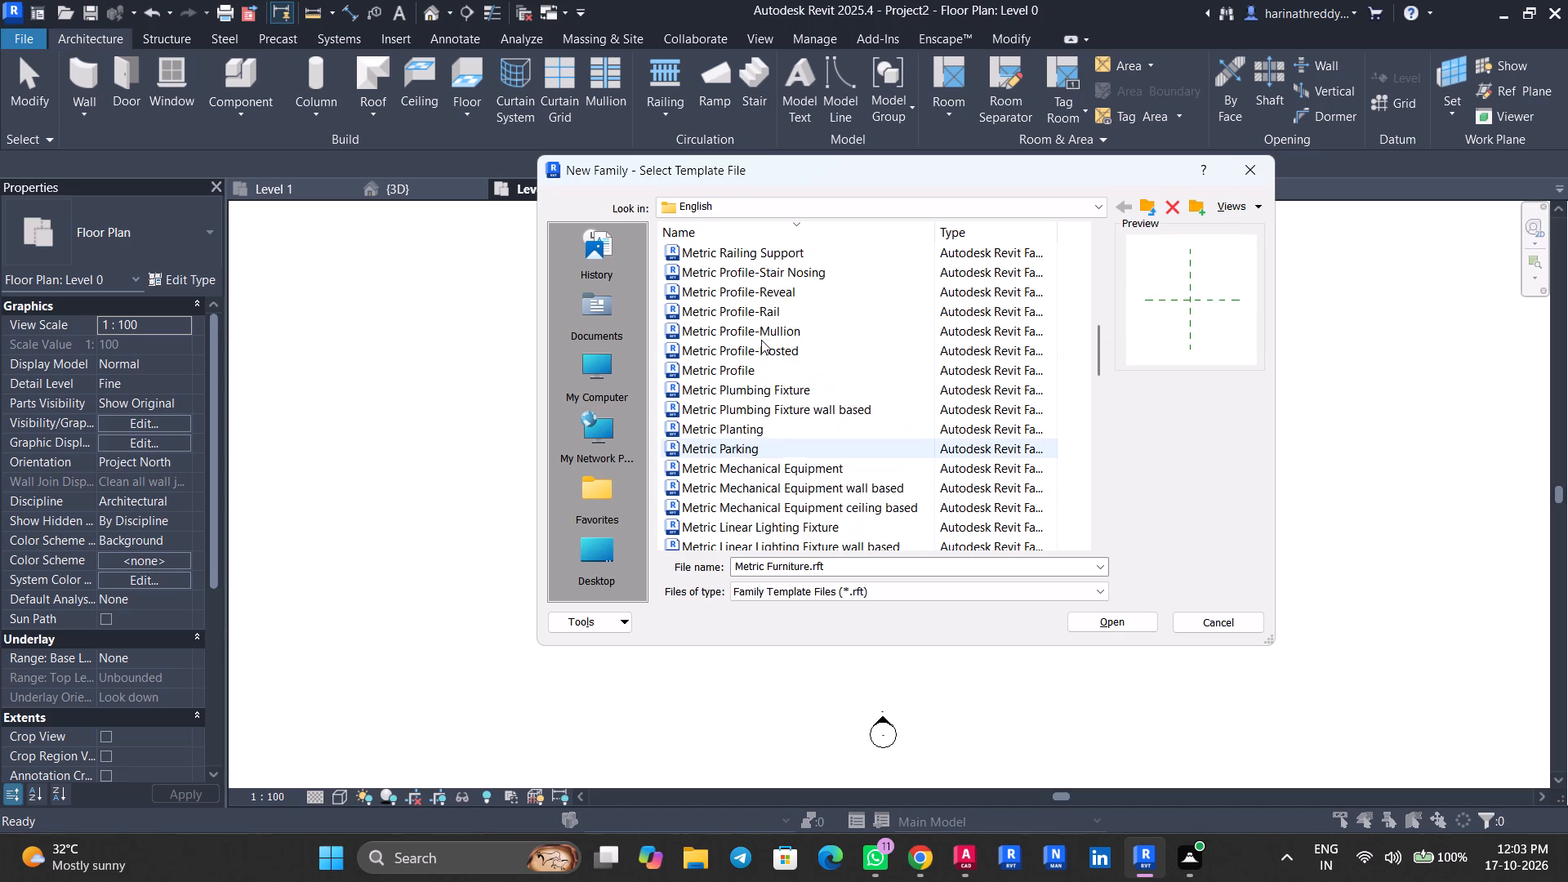
scroll(767, 416, down, 8)
scroll(777, 336, up, 2)
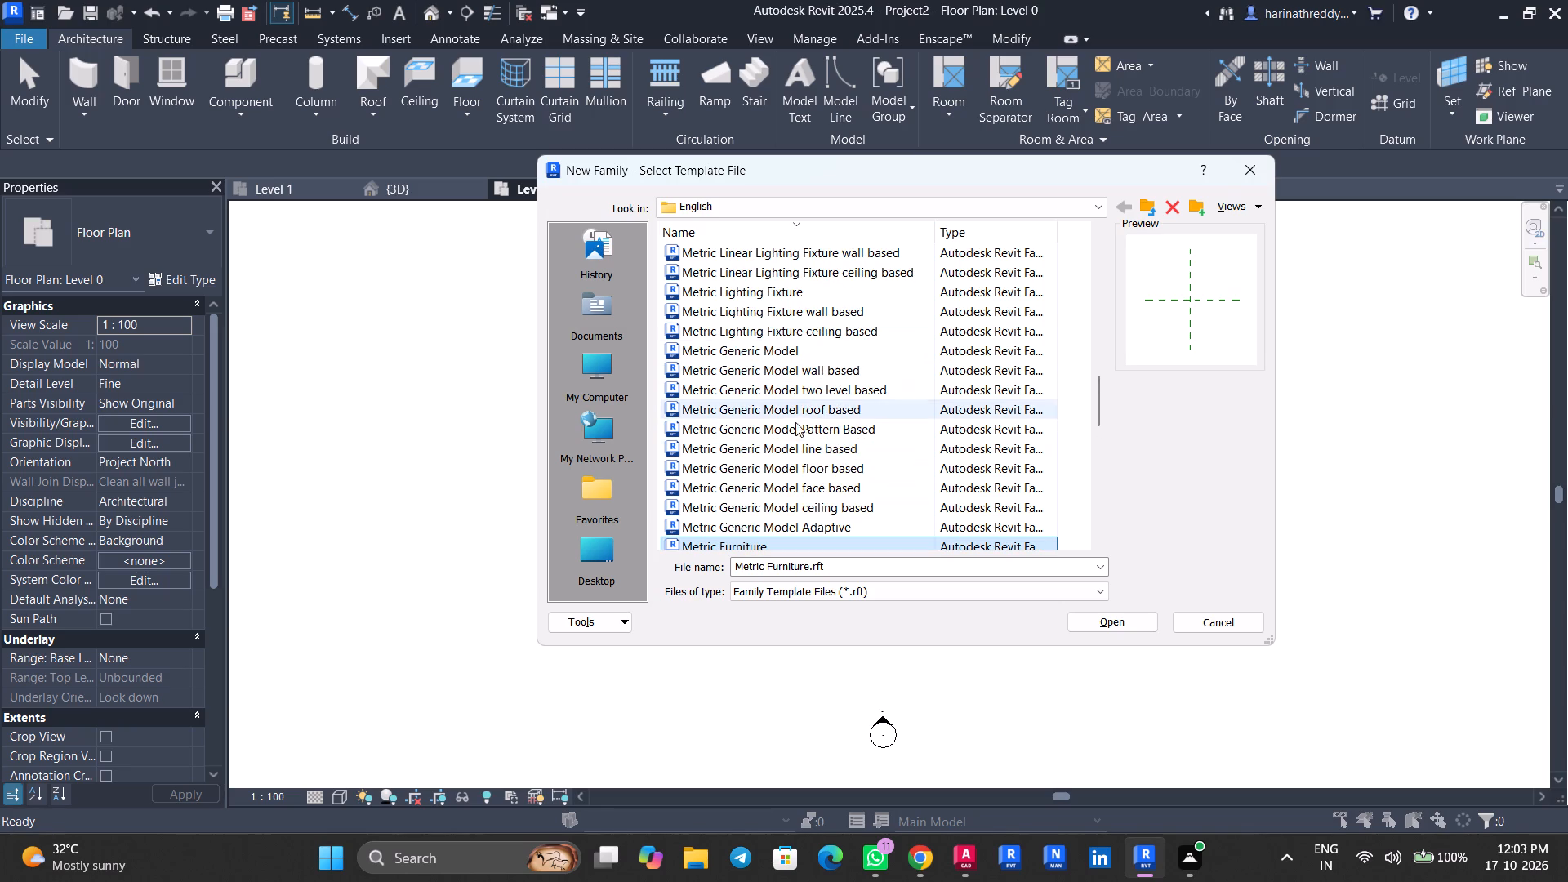
click(791, 347)
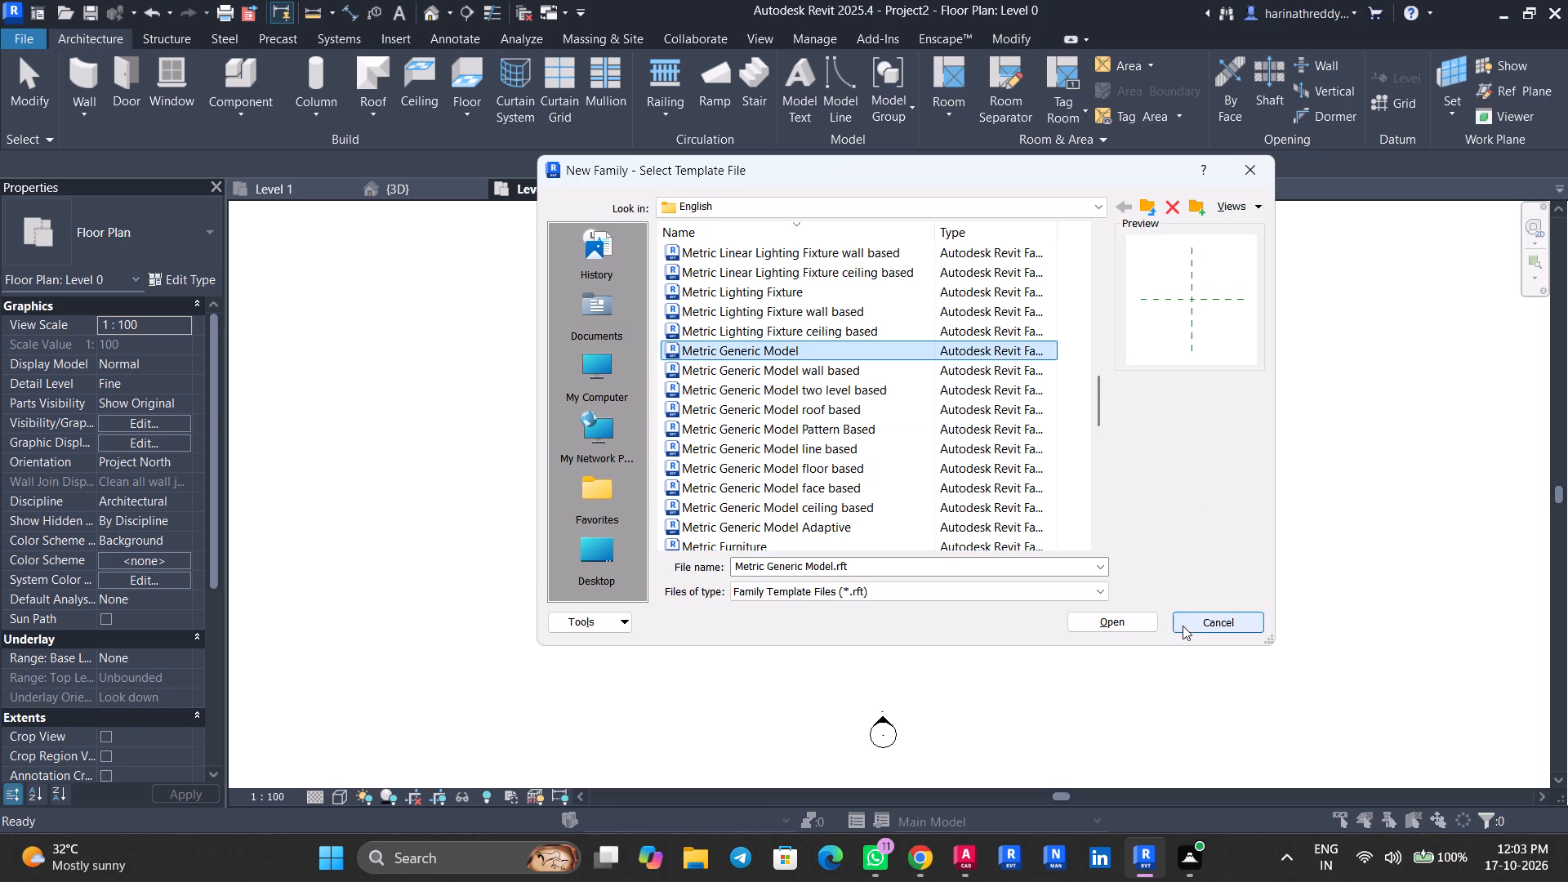
click(1135, 623)
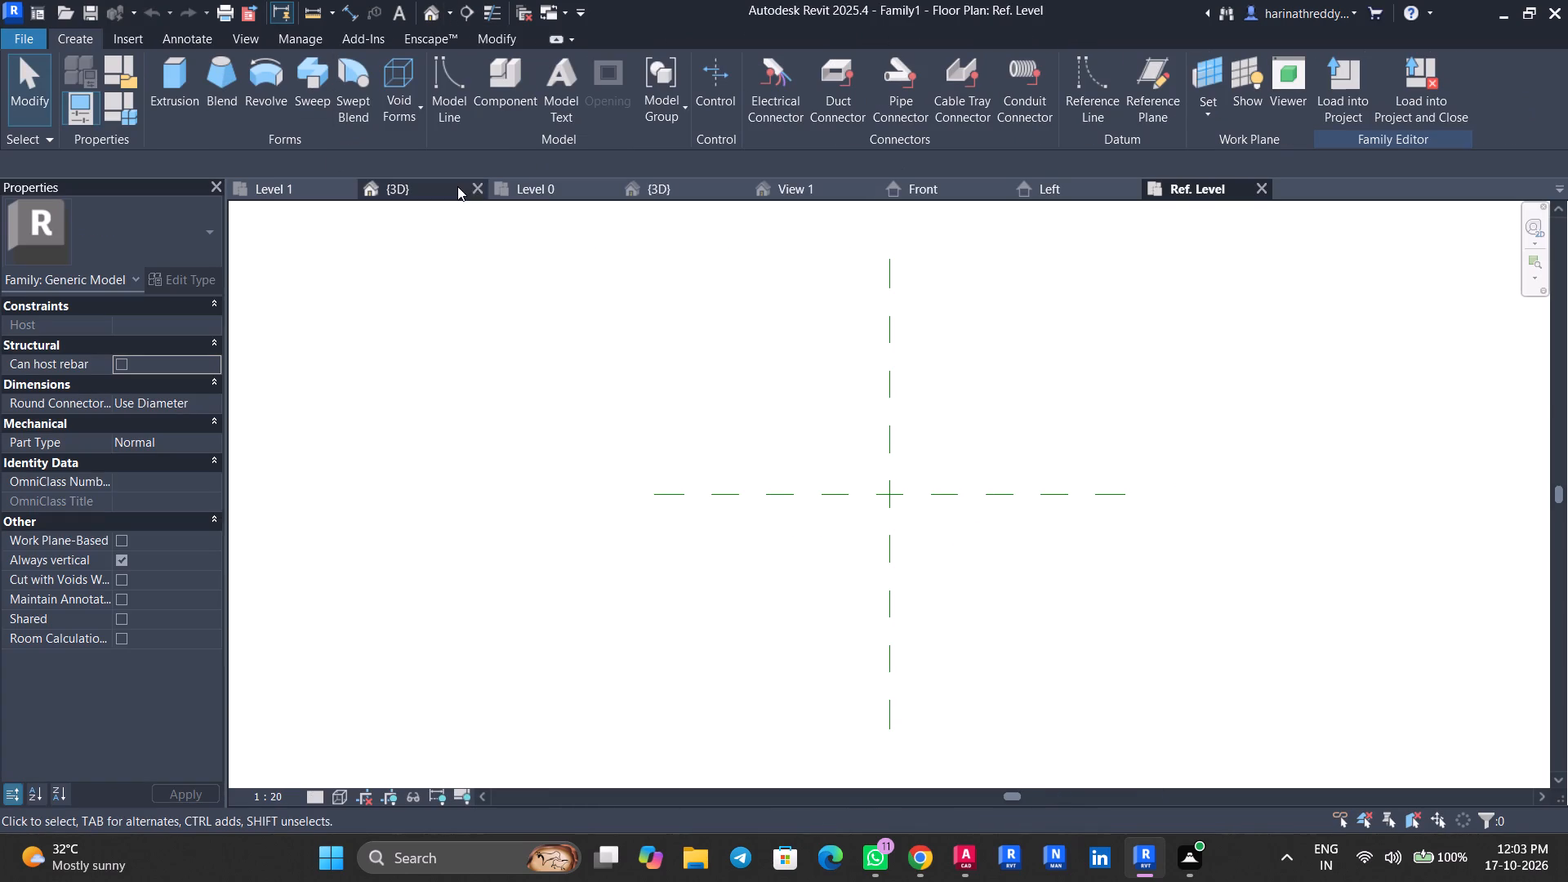
Switch the drawing canvas to the dark theme.
text(cs)
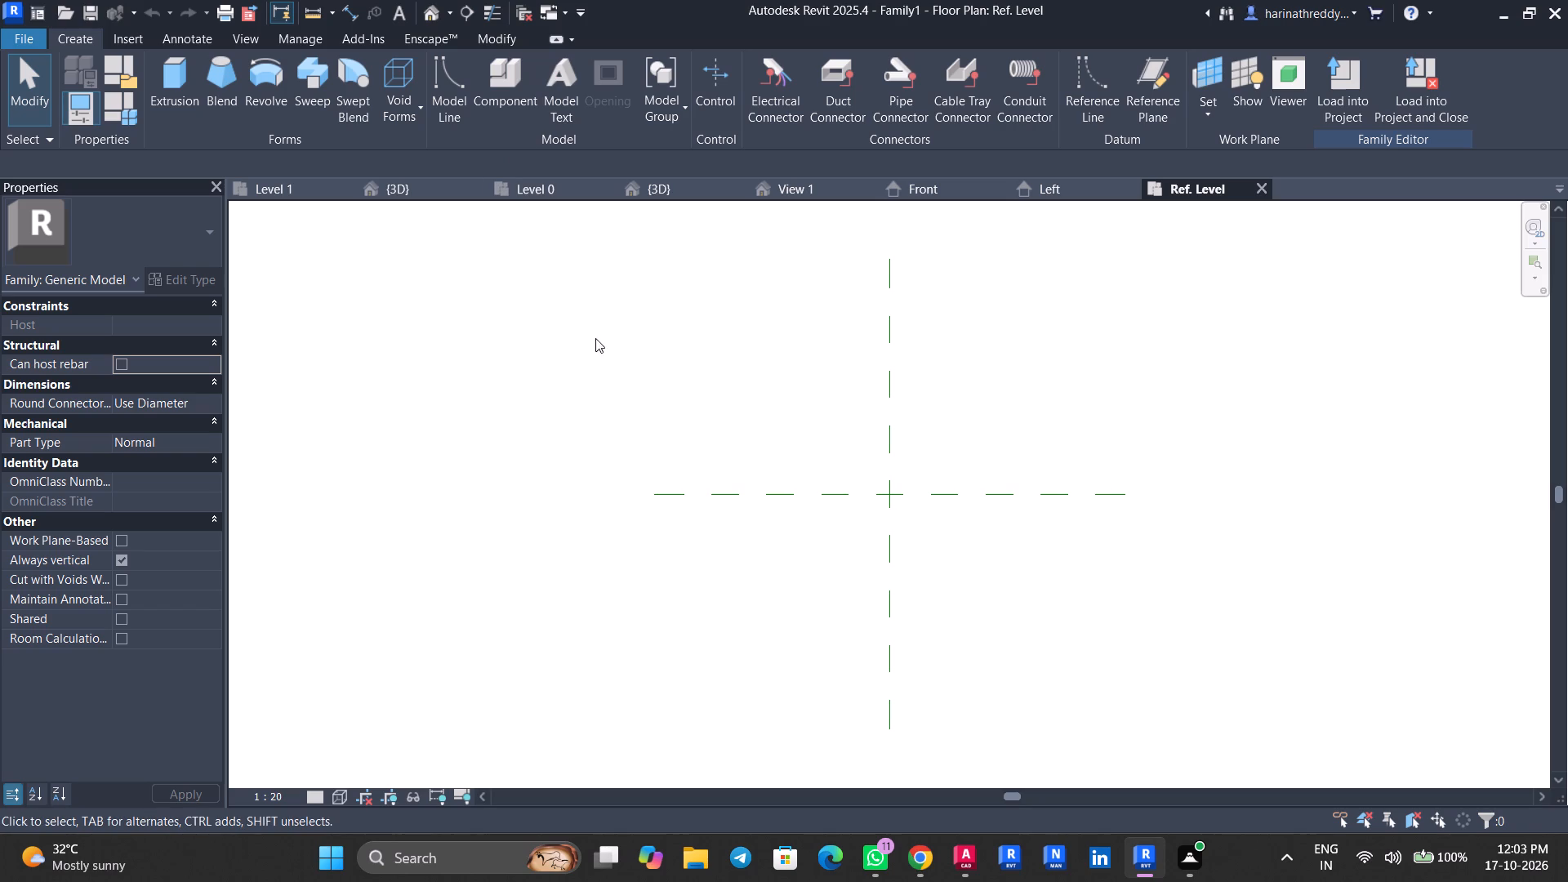
key(c)
key(s)
key(c)
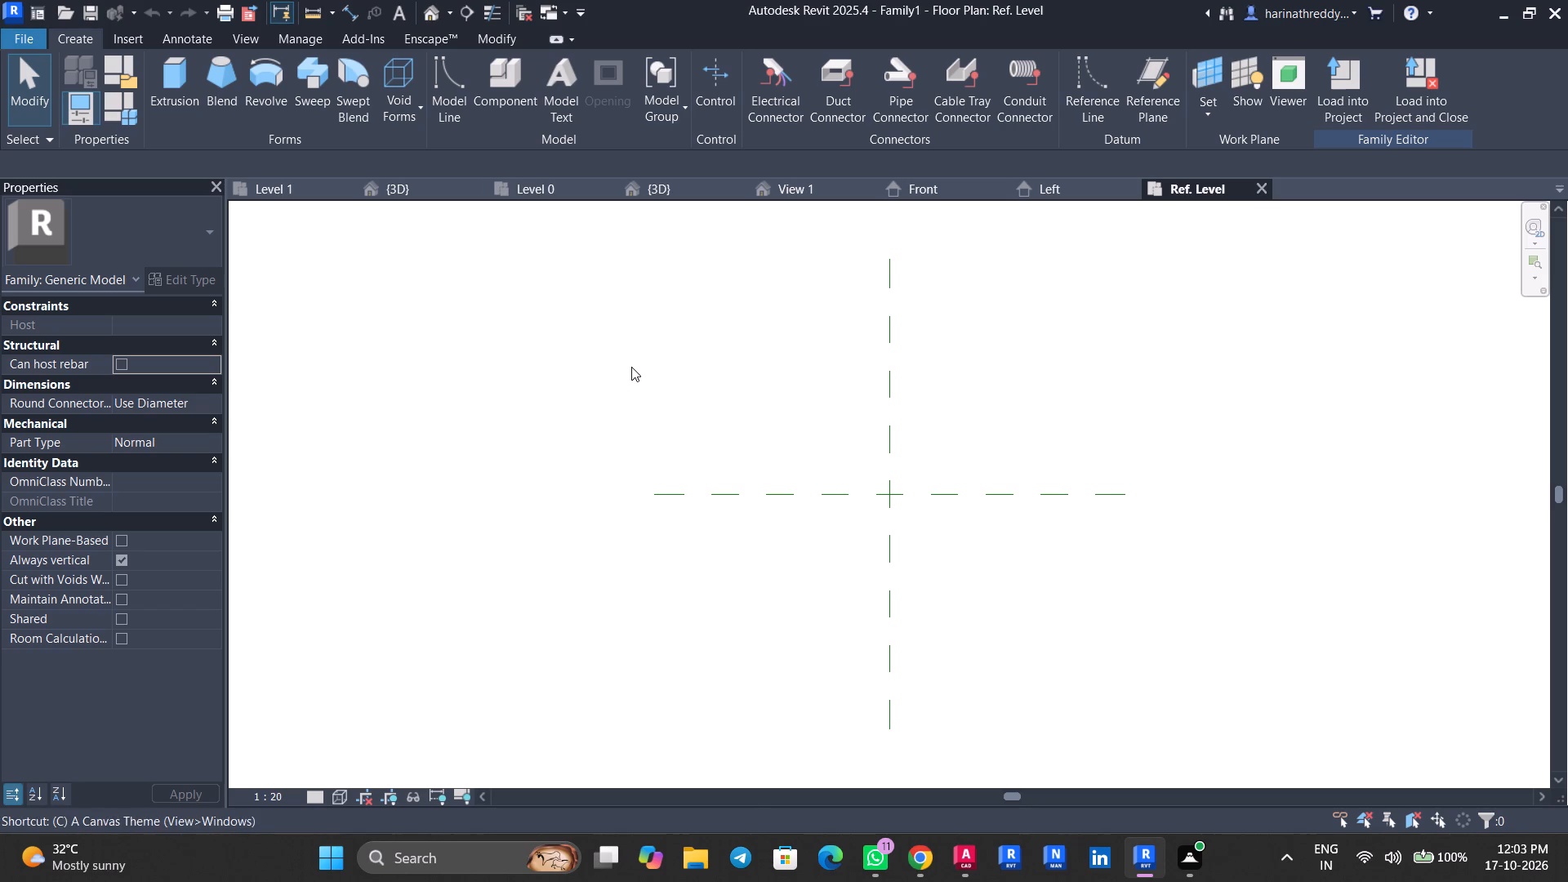
key(a)
Open the program's color options.
click(16, 41)
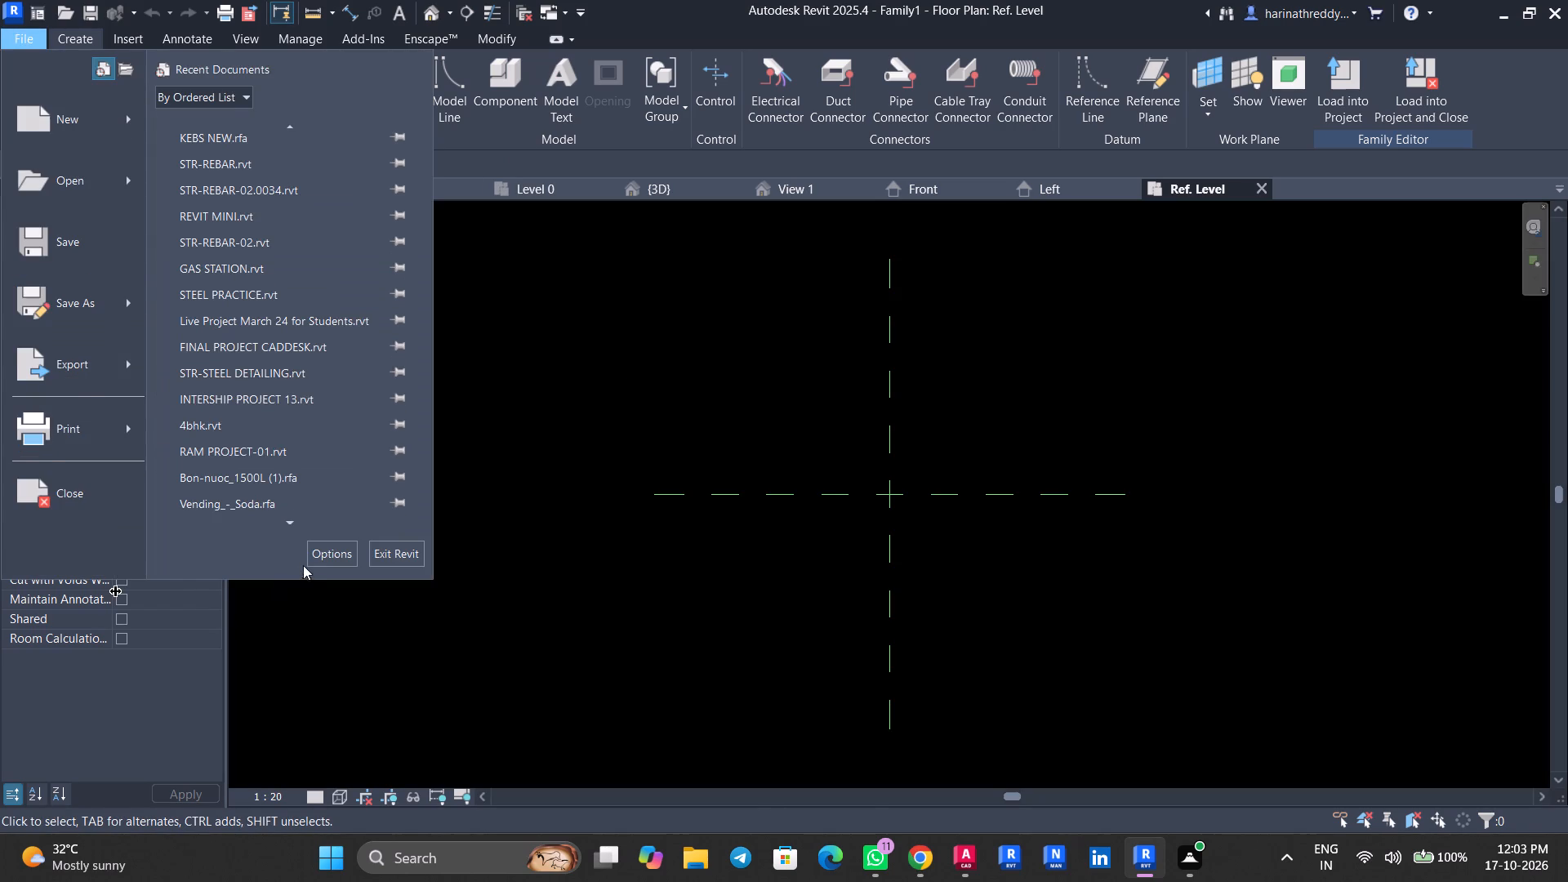
click(309, 557)
click(610, 150)
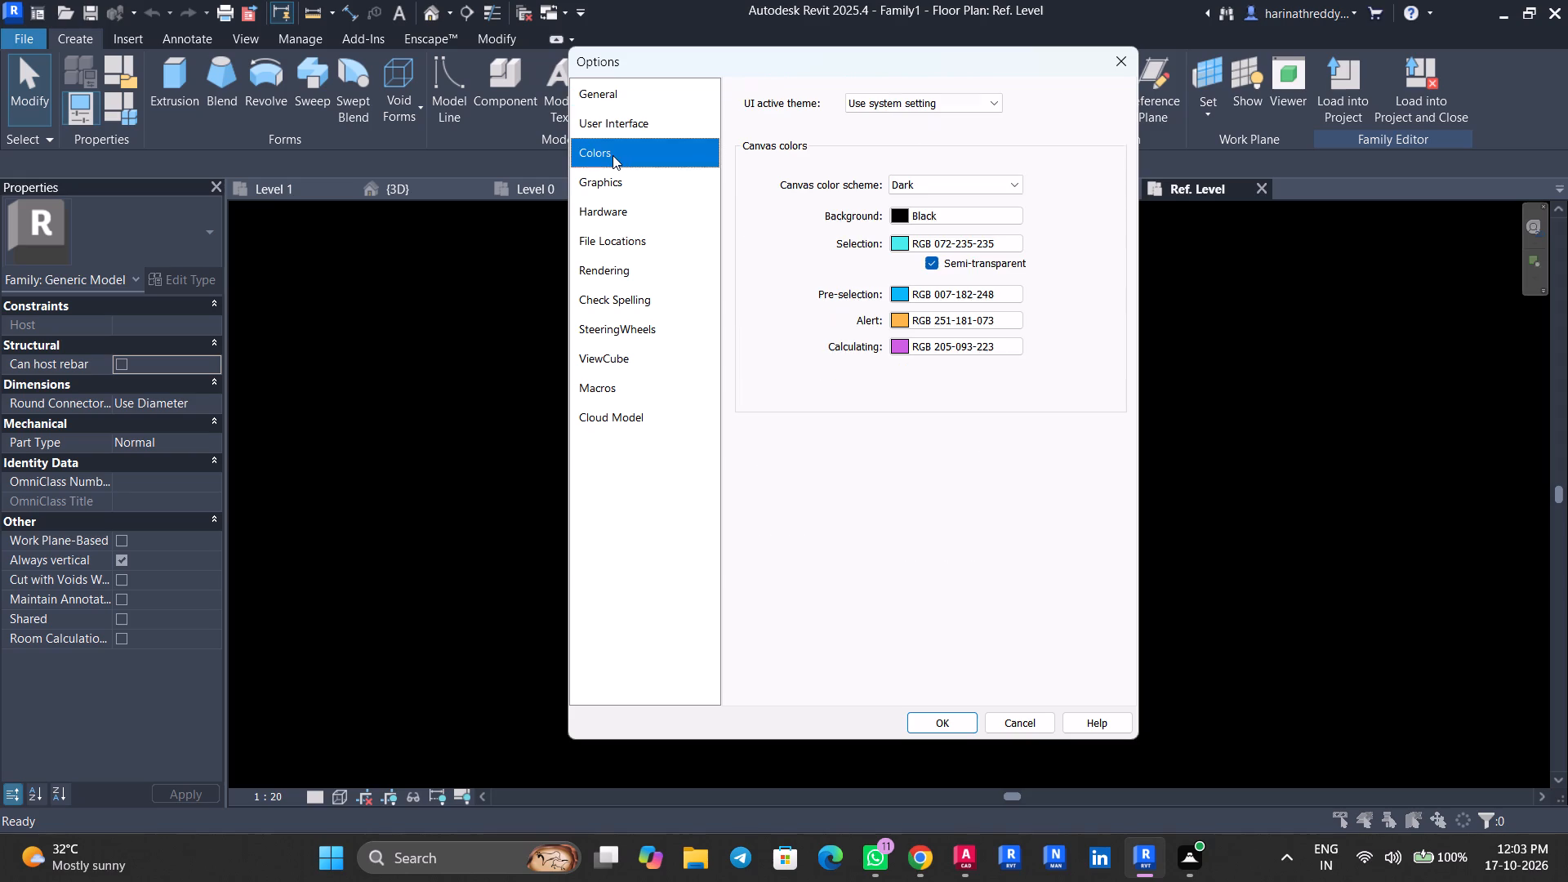
click(612, 155)
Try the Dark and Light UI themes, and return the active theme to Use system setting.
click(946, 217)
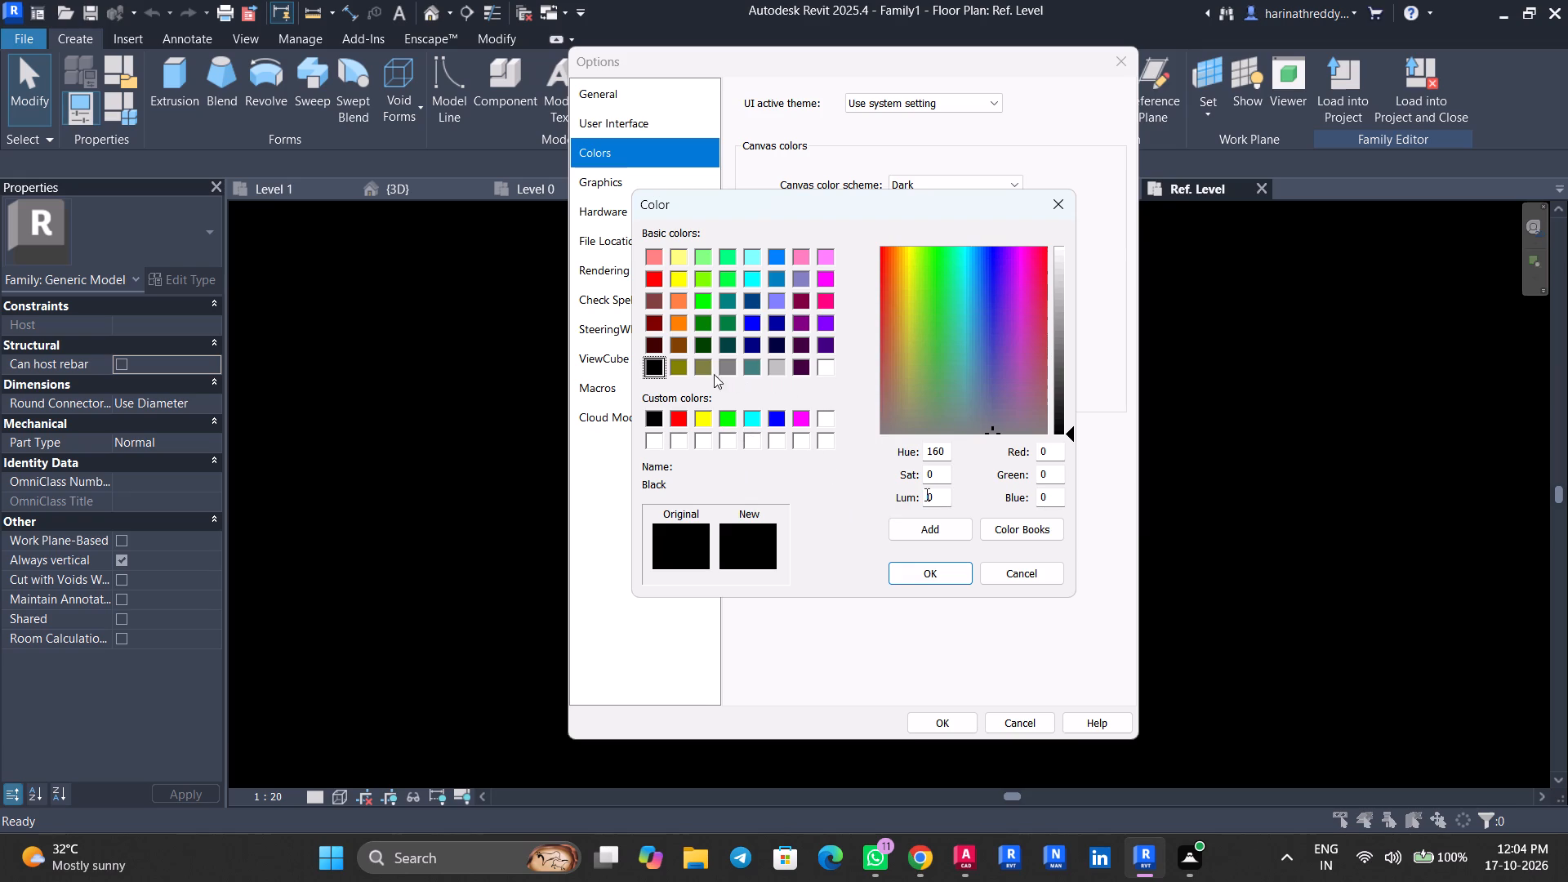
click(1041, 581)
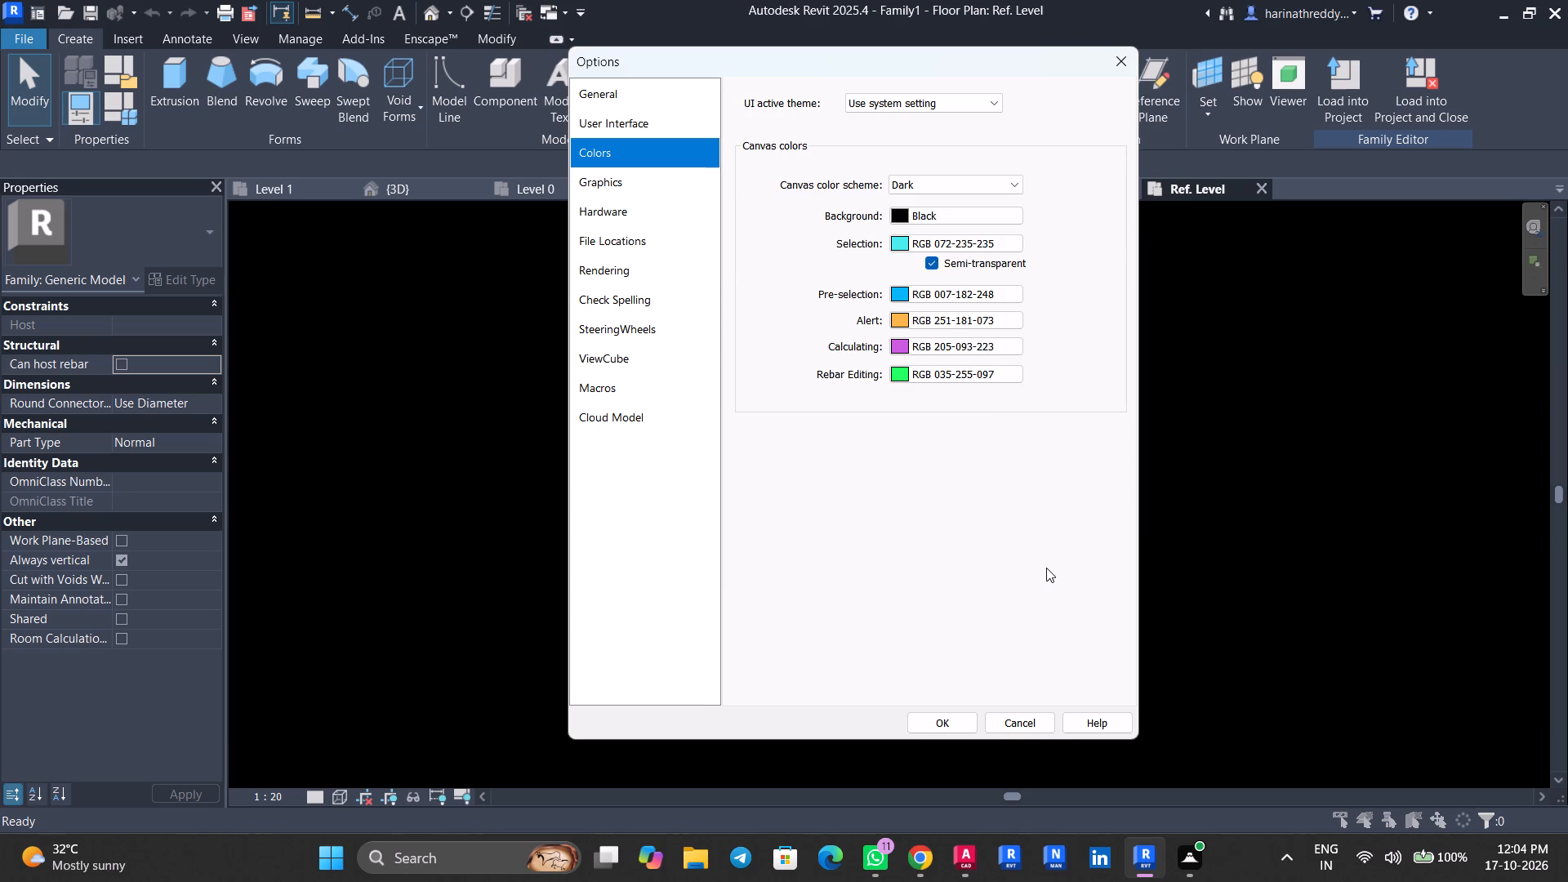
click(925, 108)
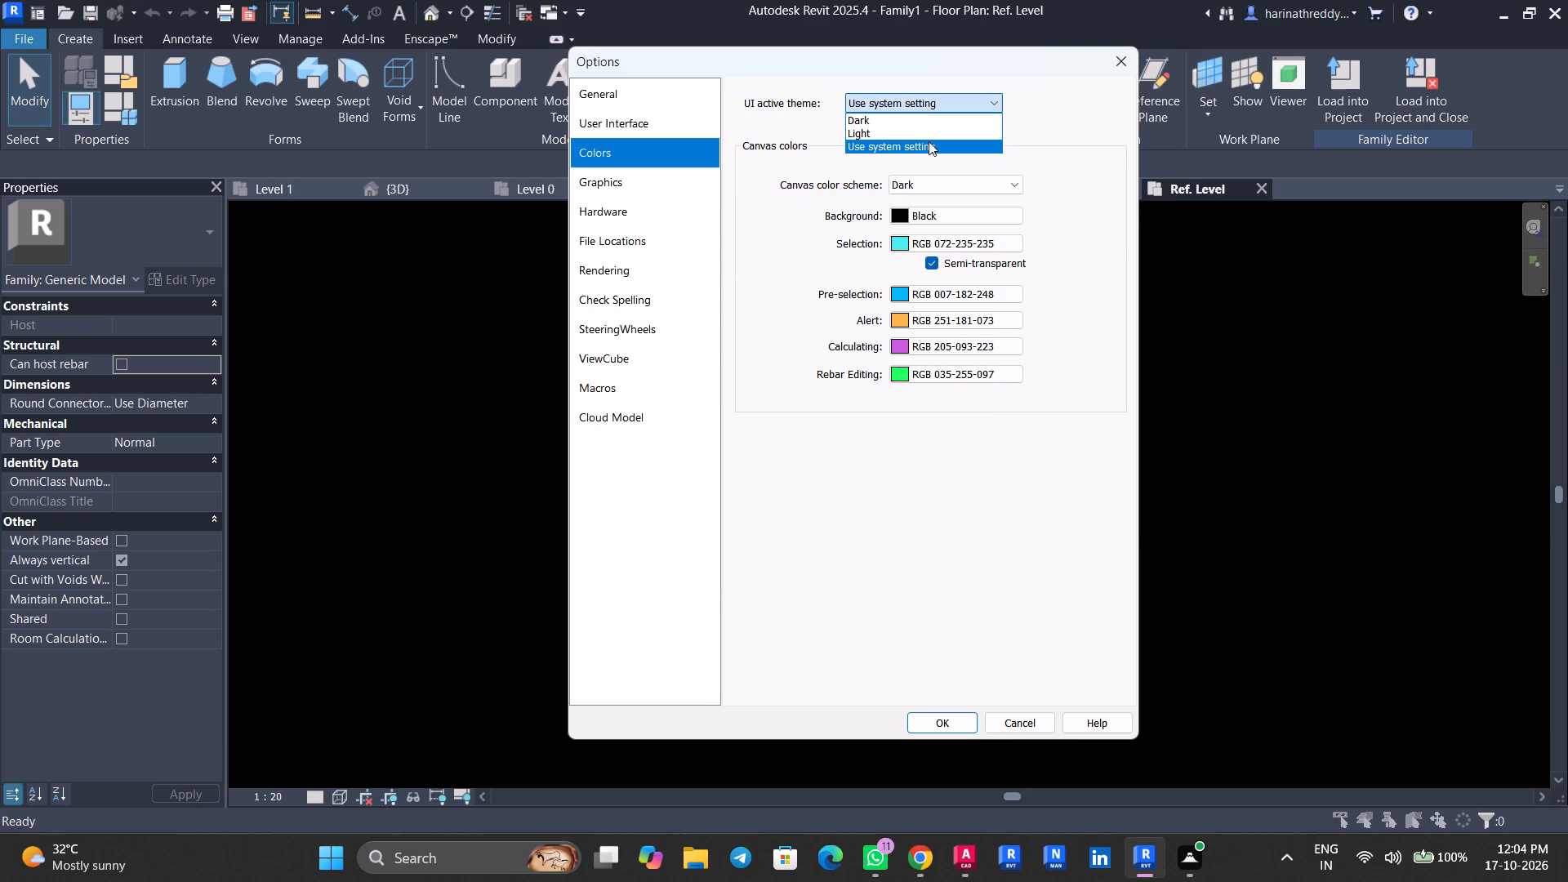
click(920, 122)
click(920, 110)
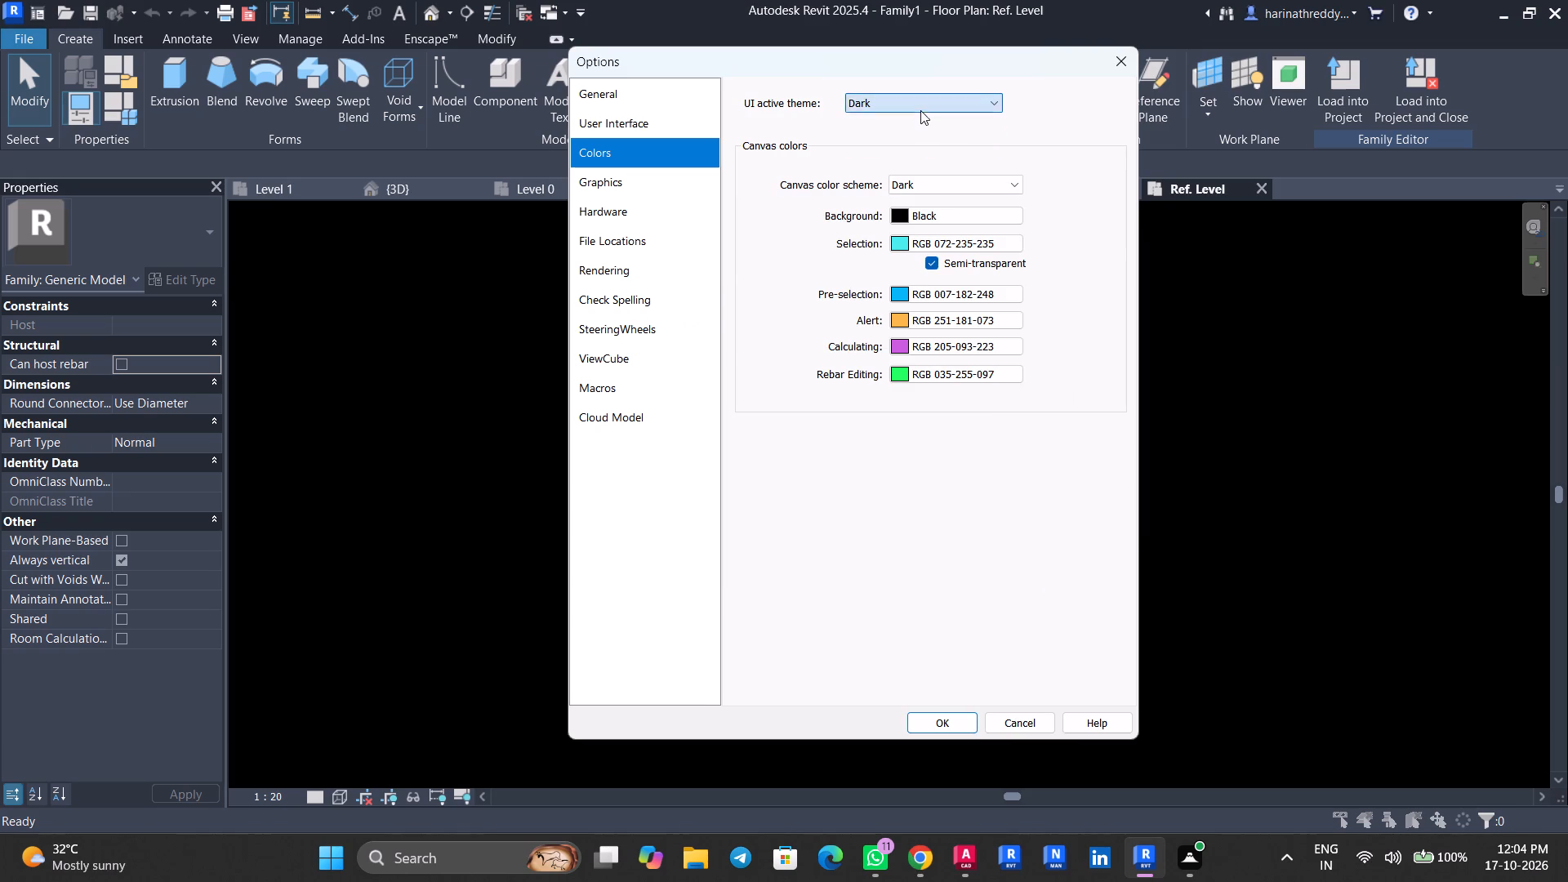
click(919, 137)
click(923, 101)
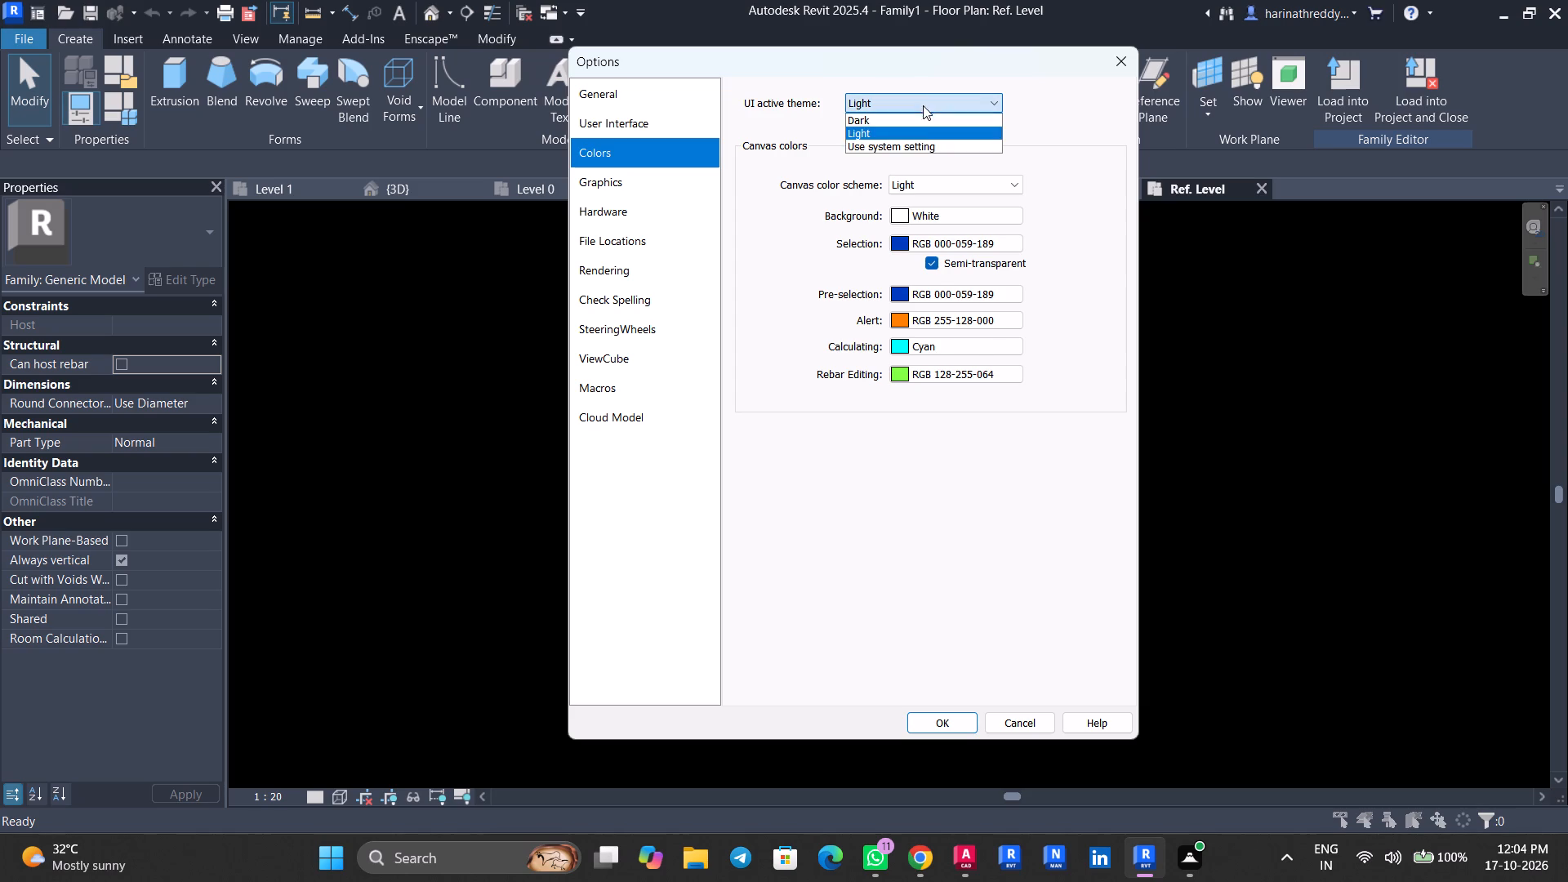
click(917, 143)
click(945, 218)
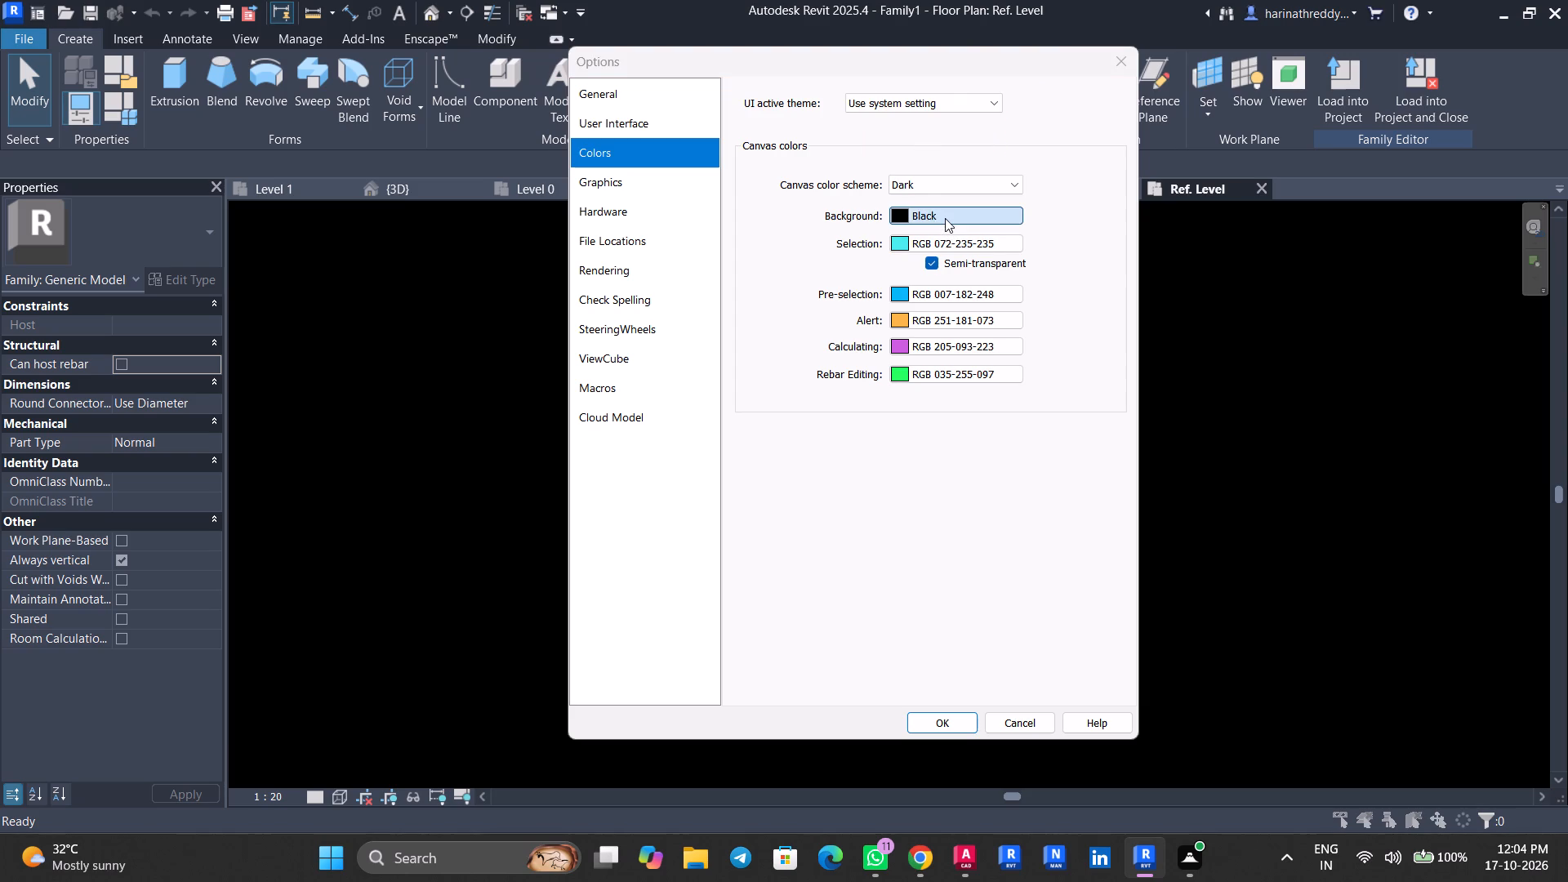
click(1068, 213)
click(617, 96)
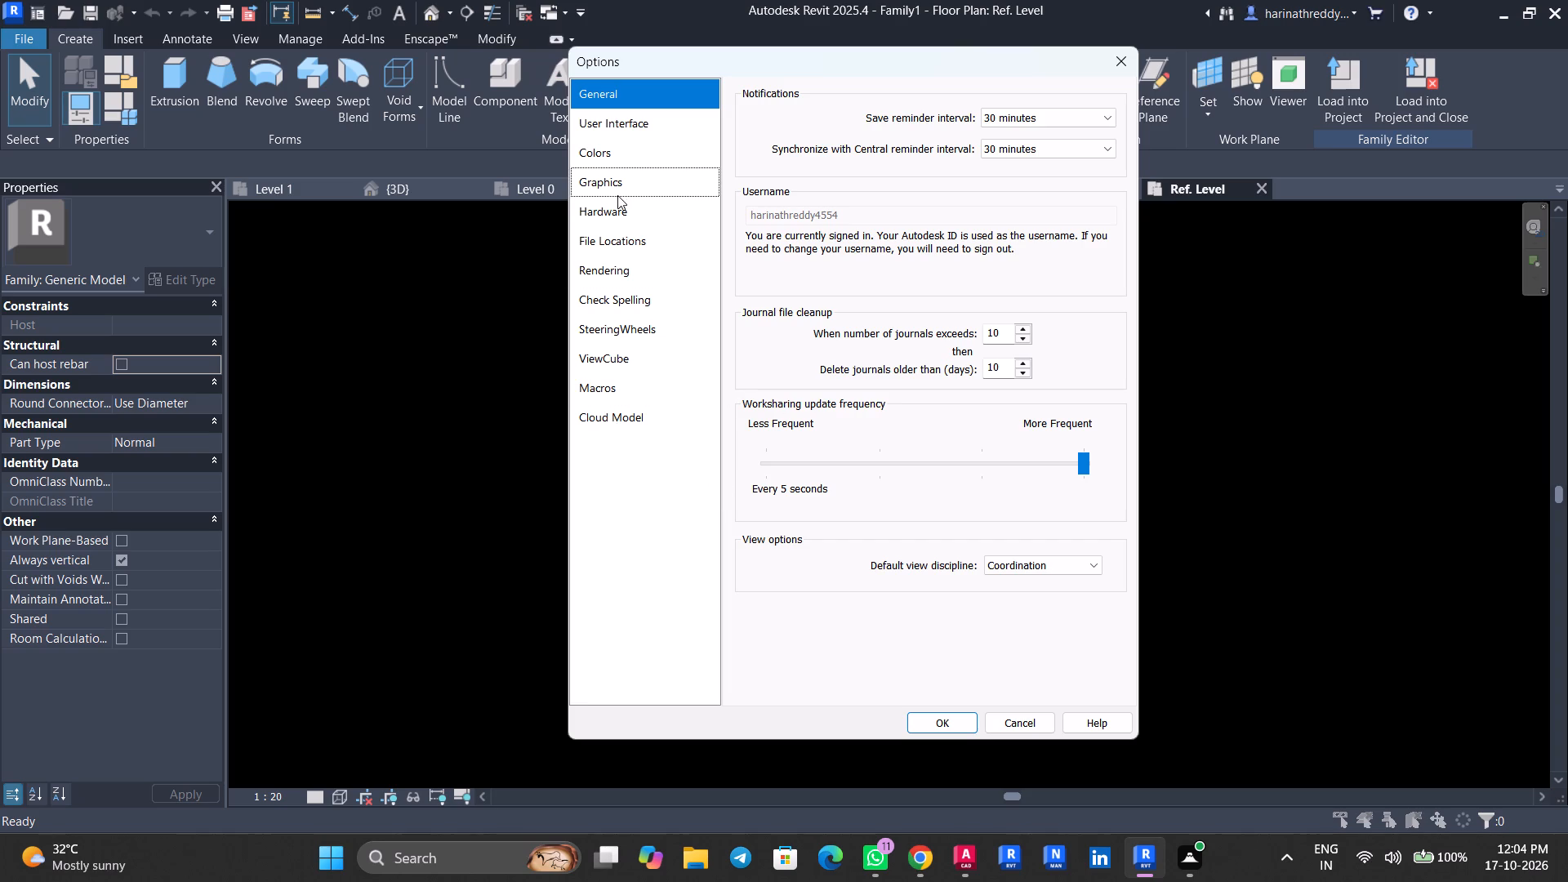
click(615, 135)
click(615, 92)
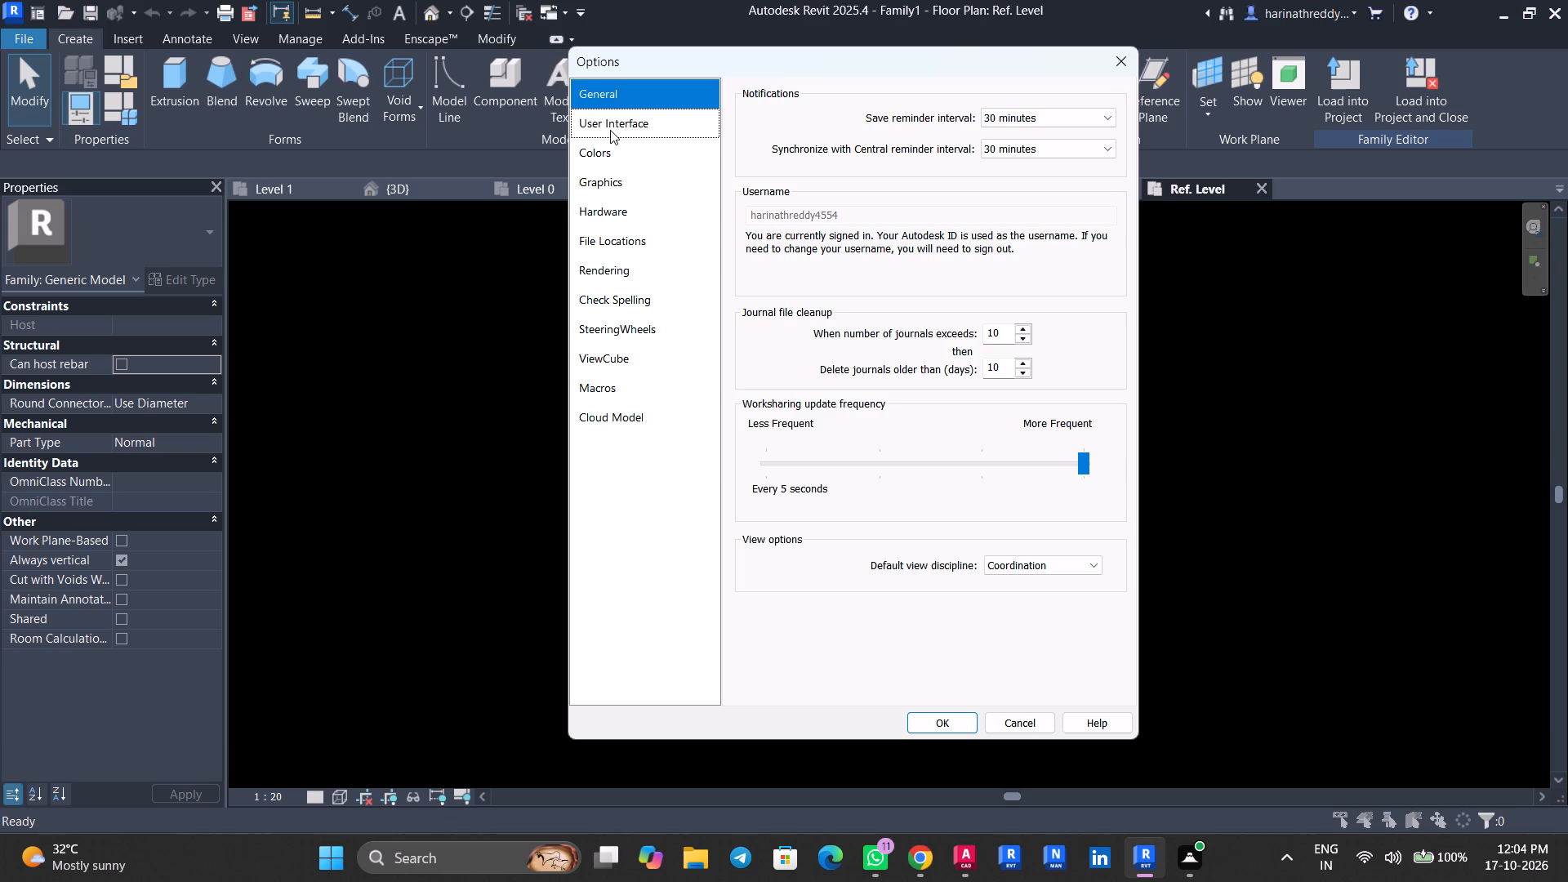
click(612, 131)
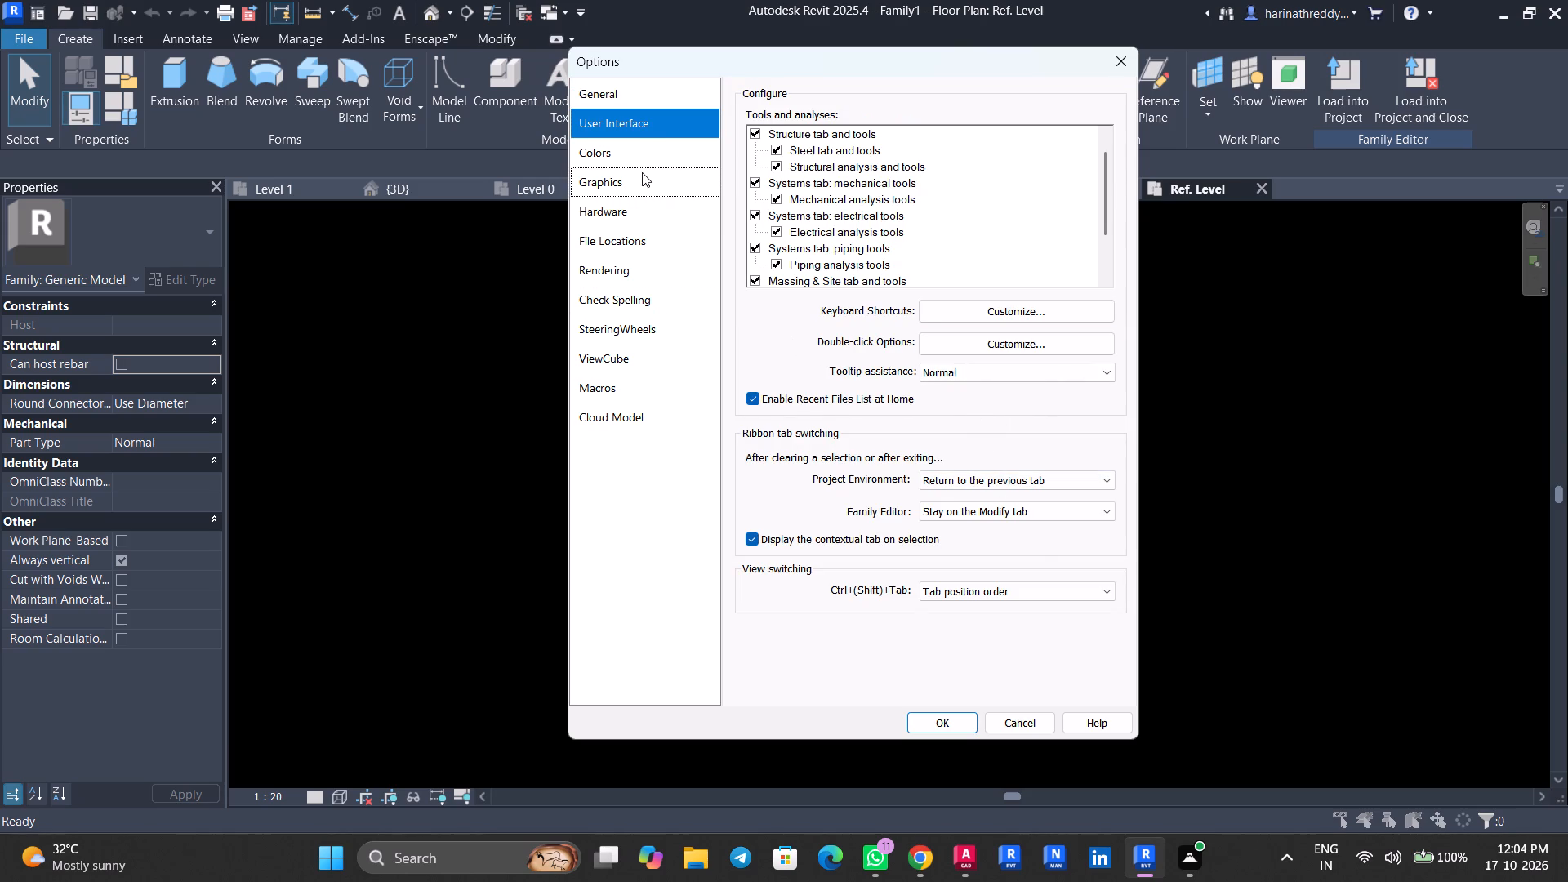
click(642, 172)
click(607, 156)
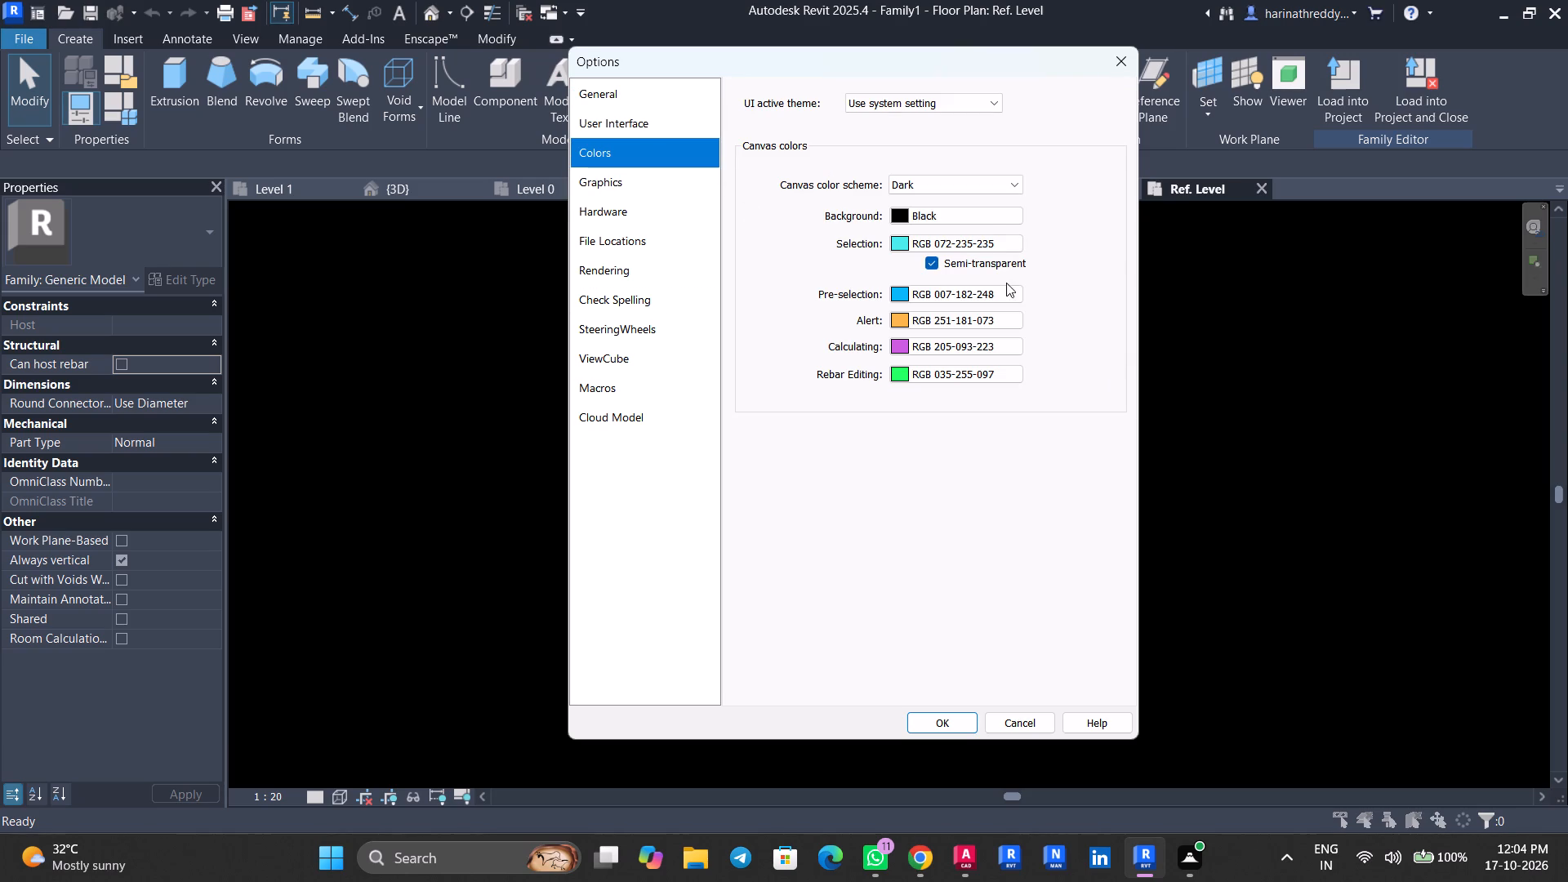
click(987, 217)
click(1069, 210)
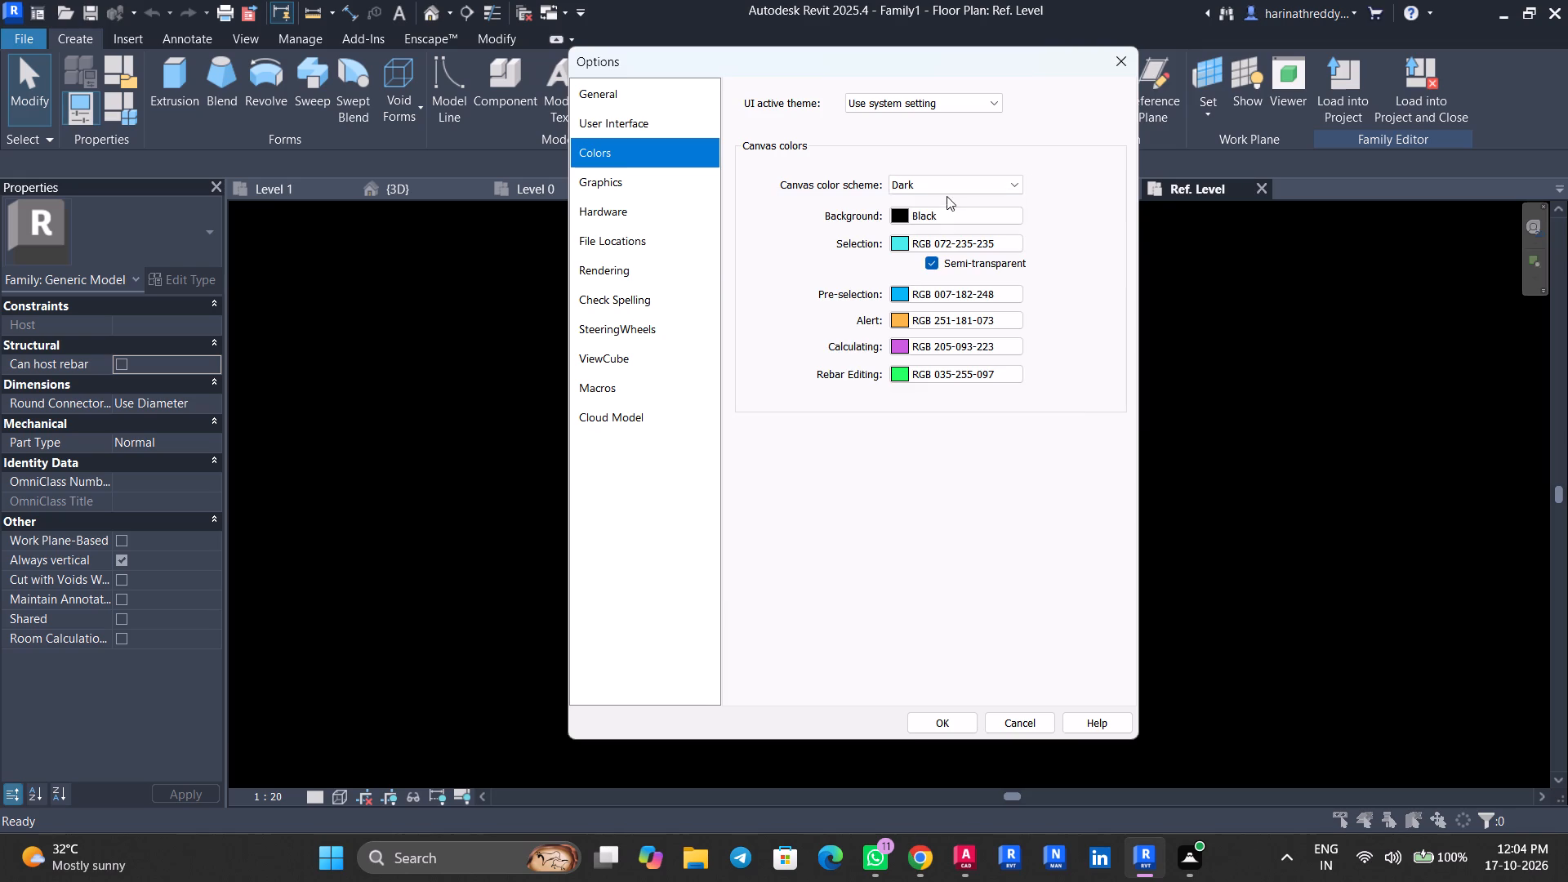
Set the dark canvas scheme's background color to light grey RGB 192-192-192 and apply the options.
click(955, 188)
click(956, 204)
click(955, 216)
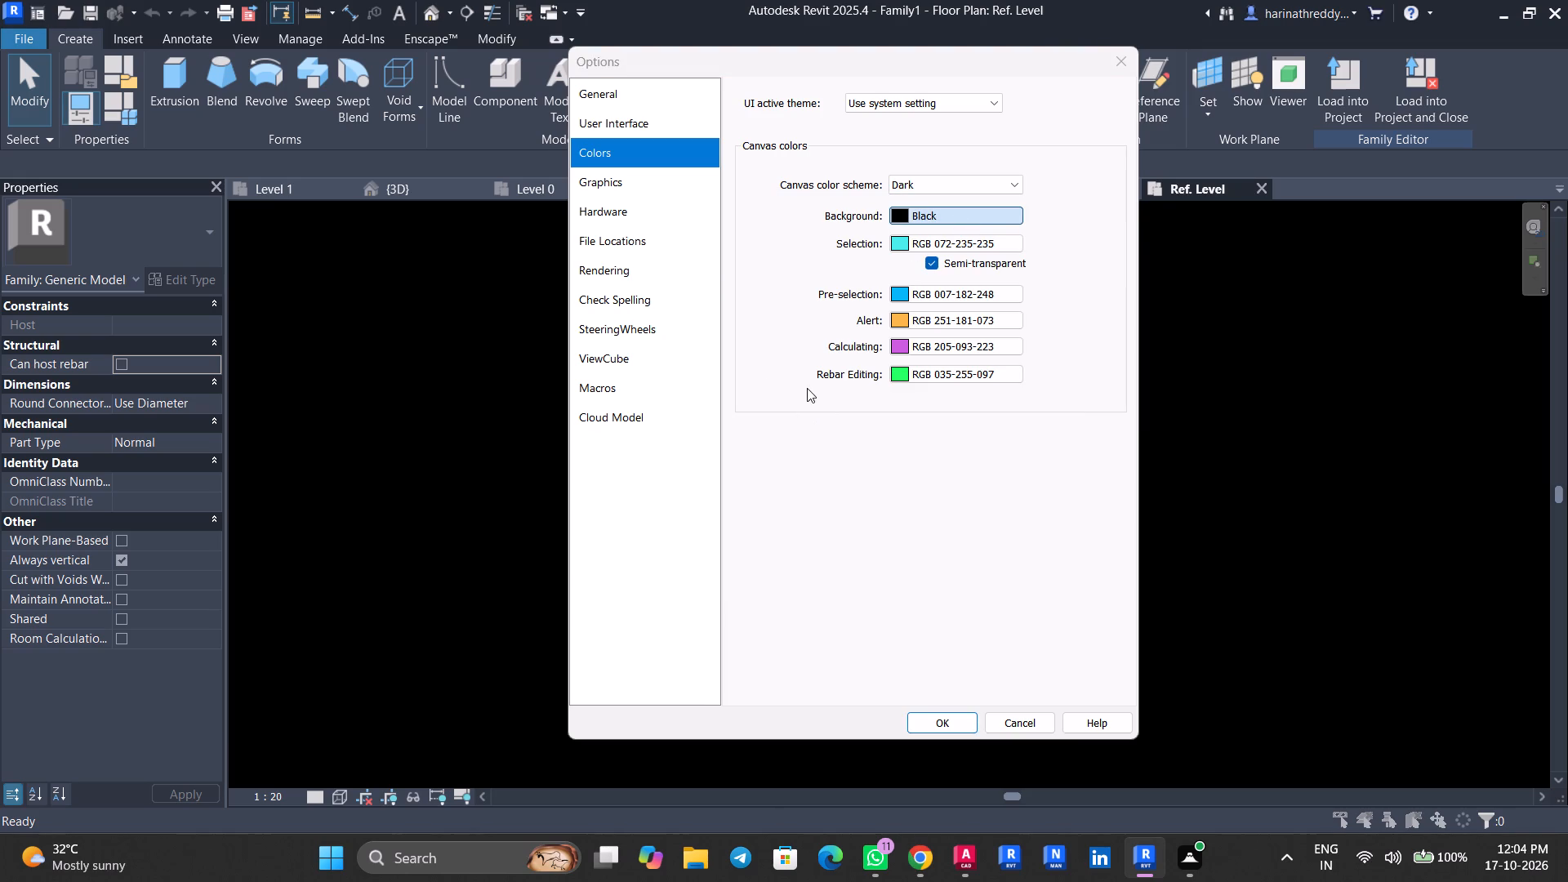
click(775, 366)
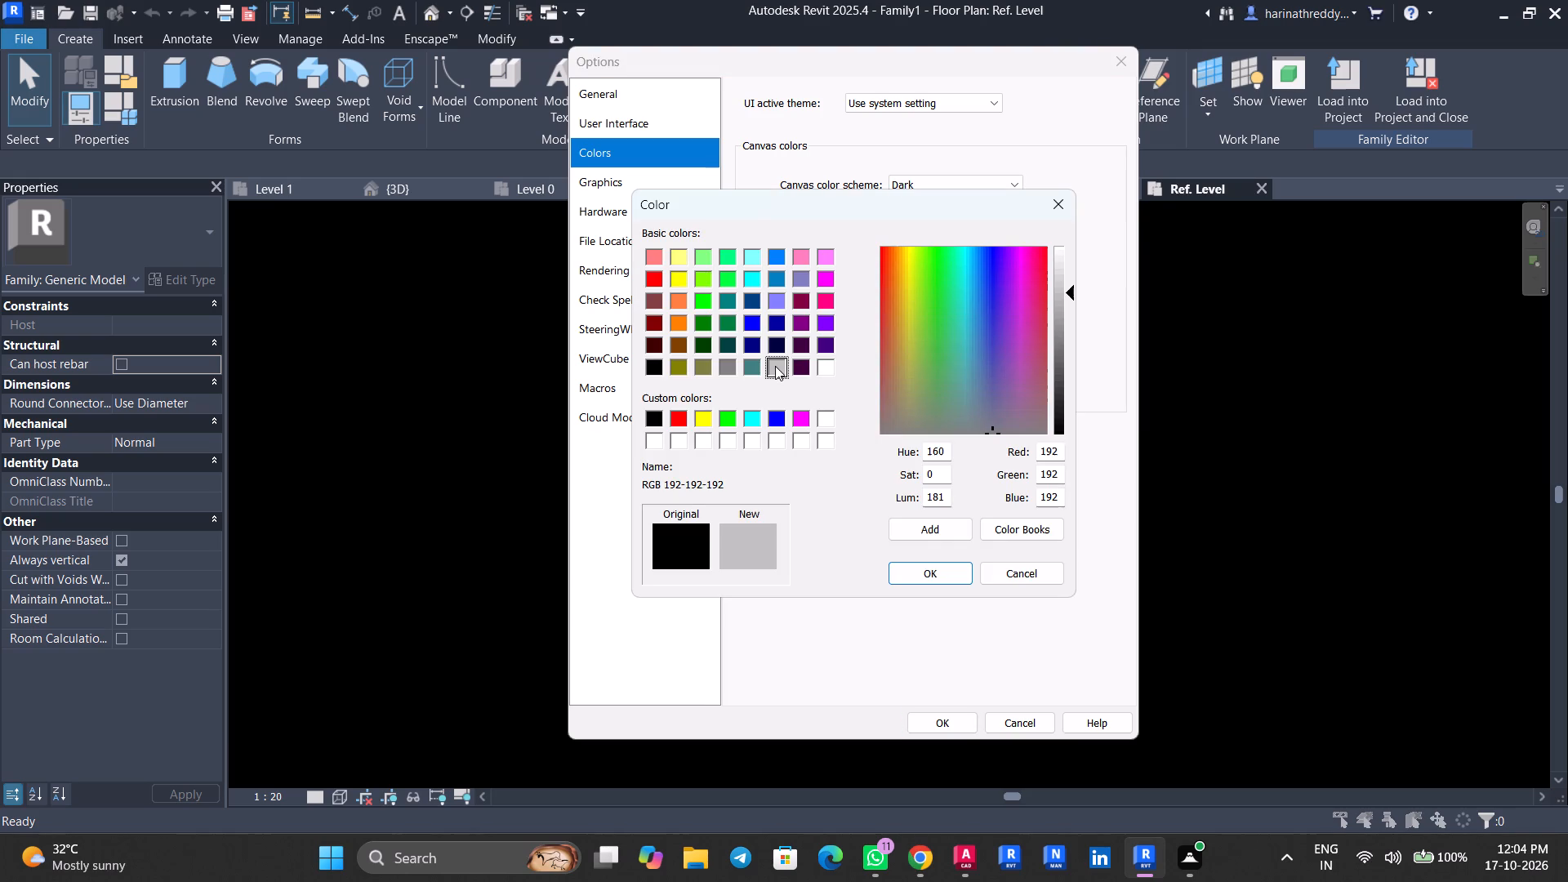
click(941, 580)
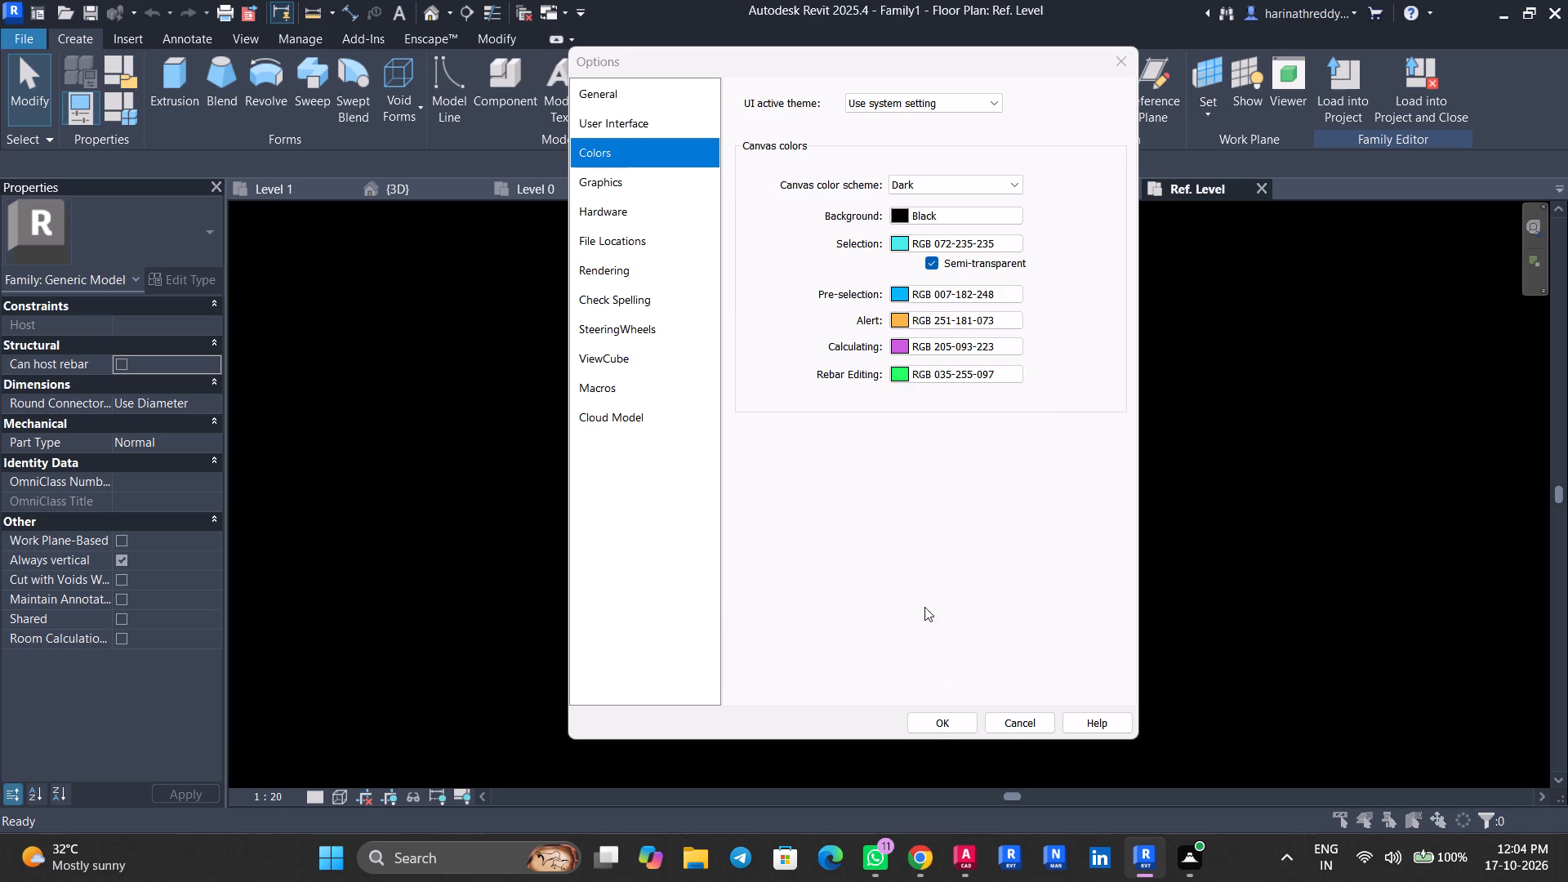
click(935, 726)
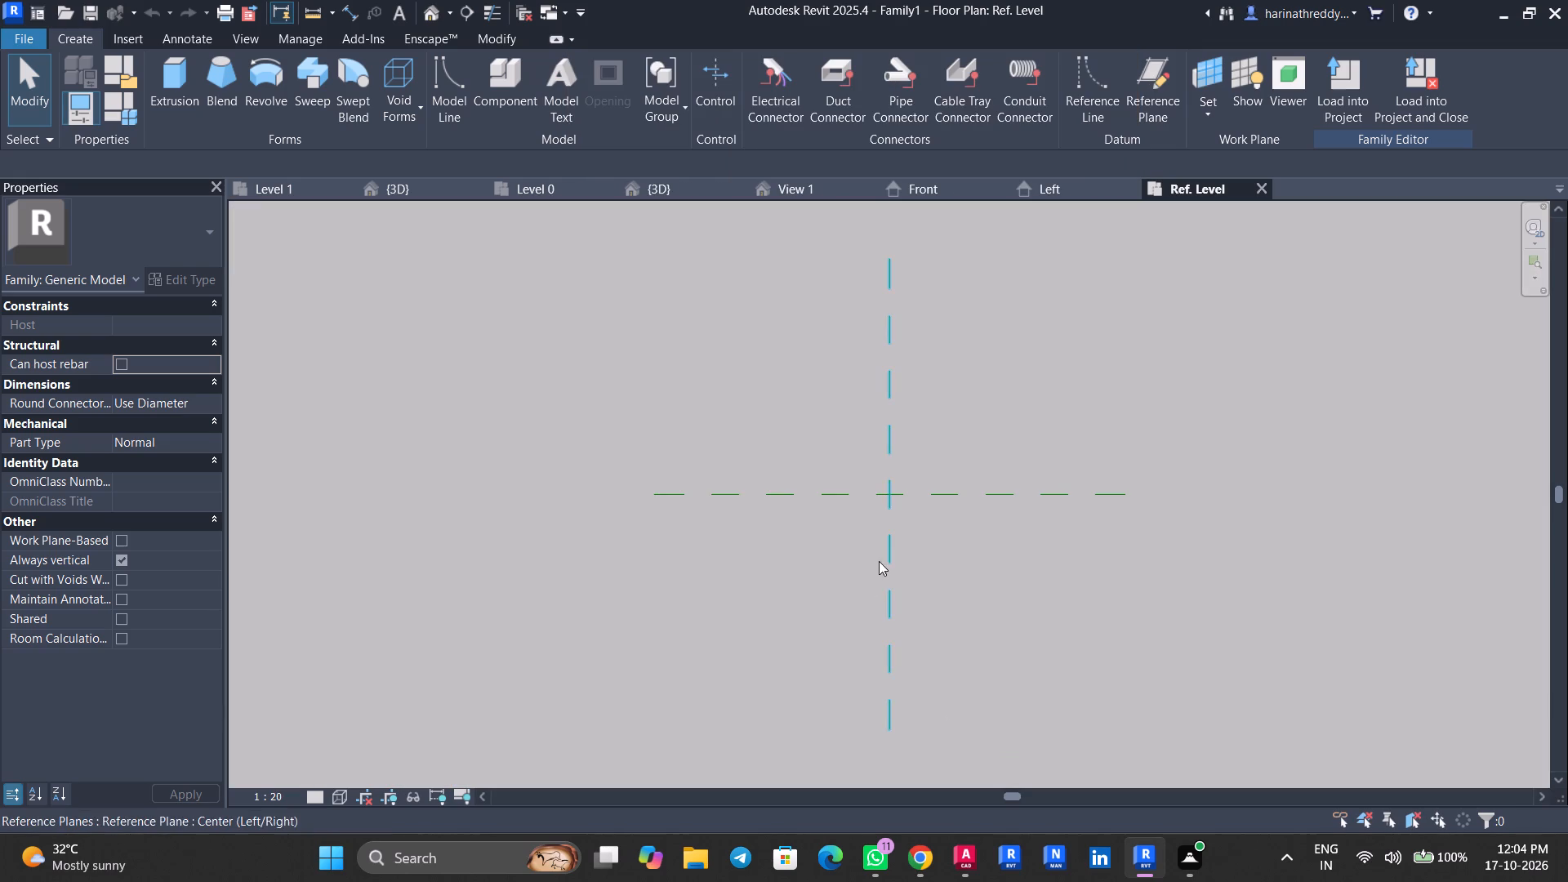
Draw a model line rectangle about 760 by 480 around the intersection of the center reference planes.
scroll(879, 561, down, 4)
scroll(1001, 548, up, 8)
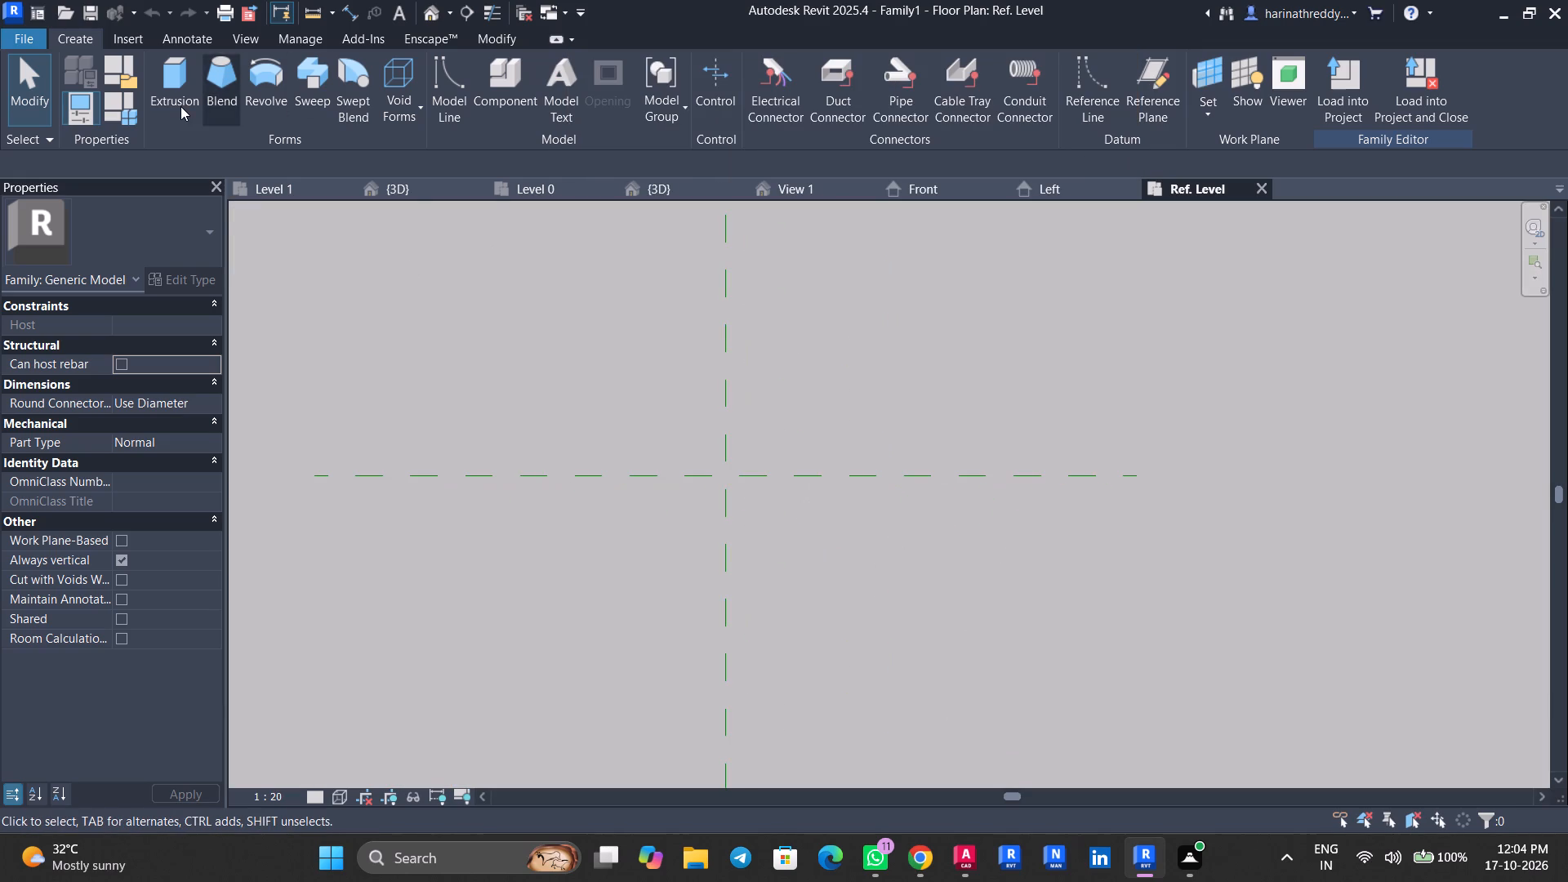
click(438, 101)
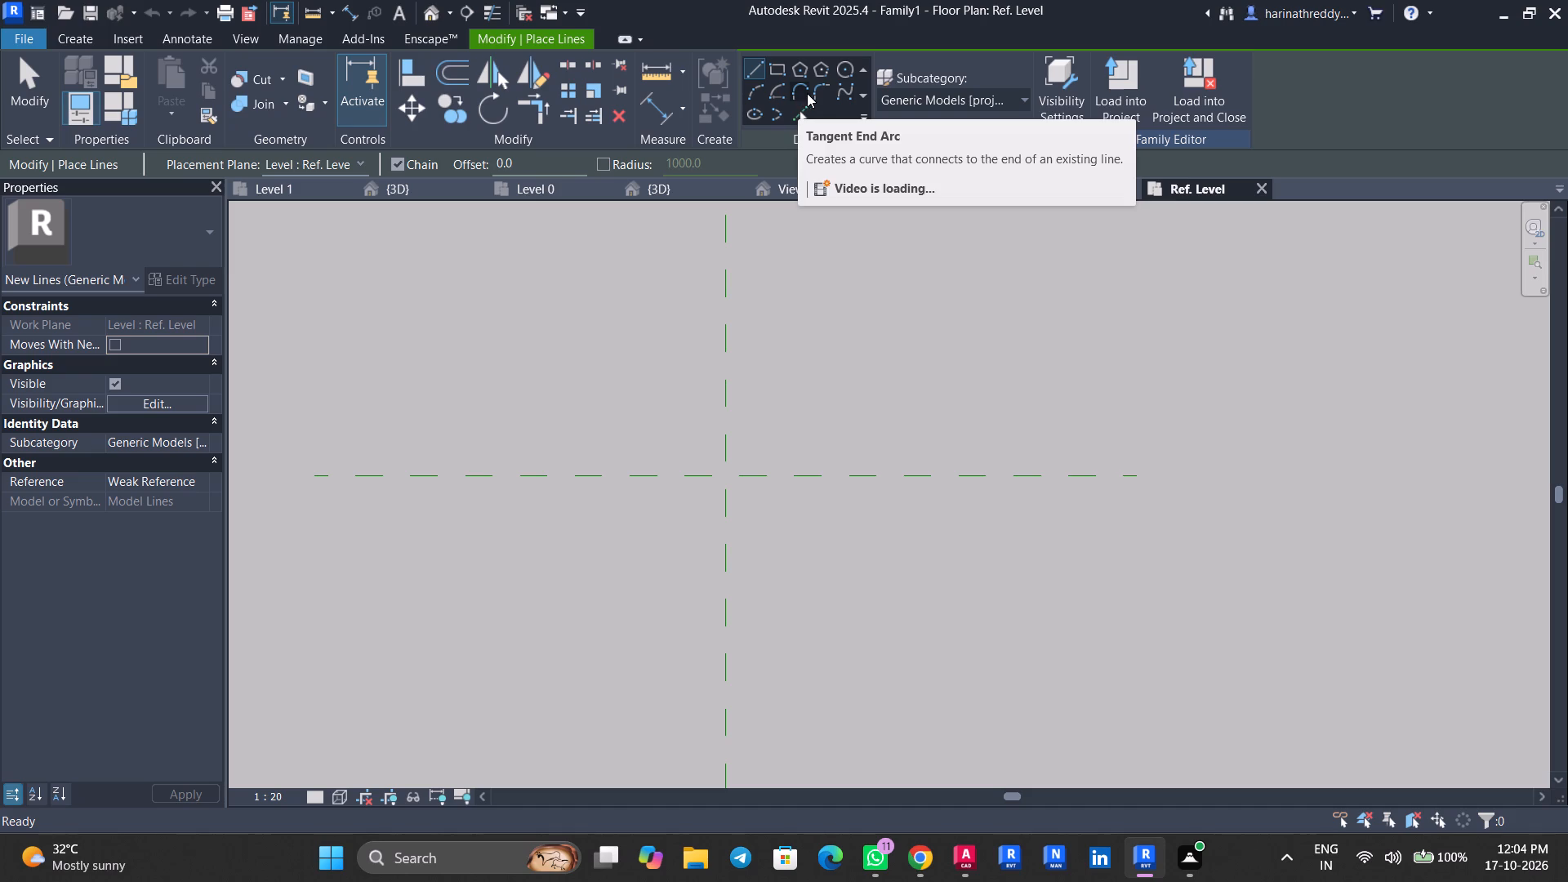
click(775, 70)
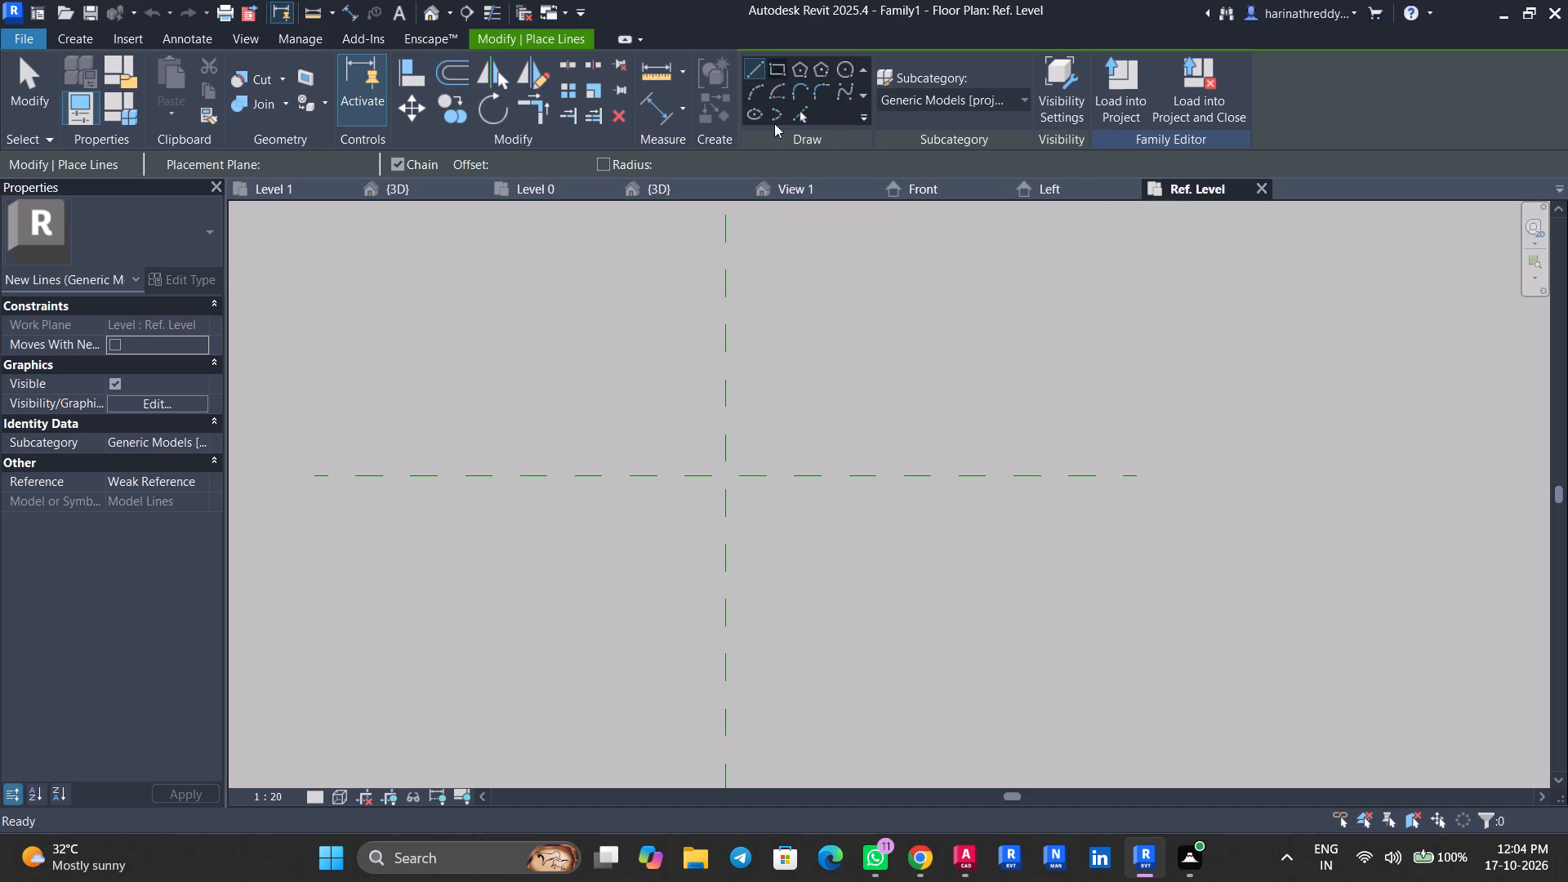
click(661, 427)
click(817, 527)
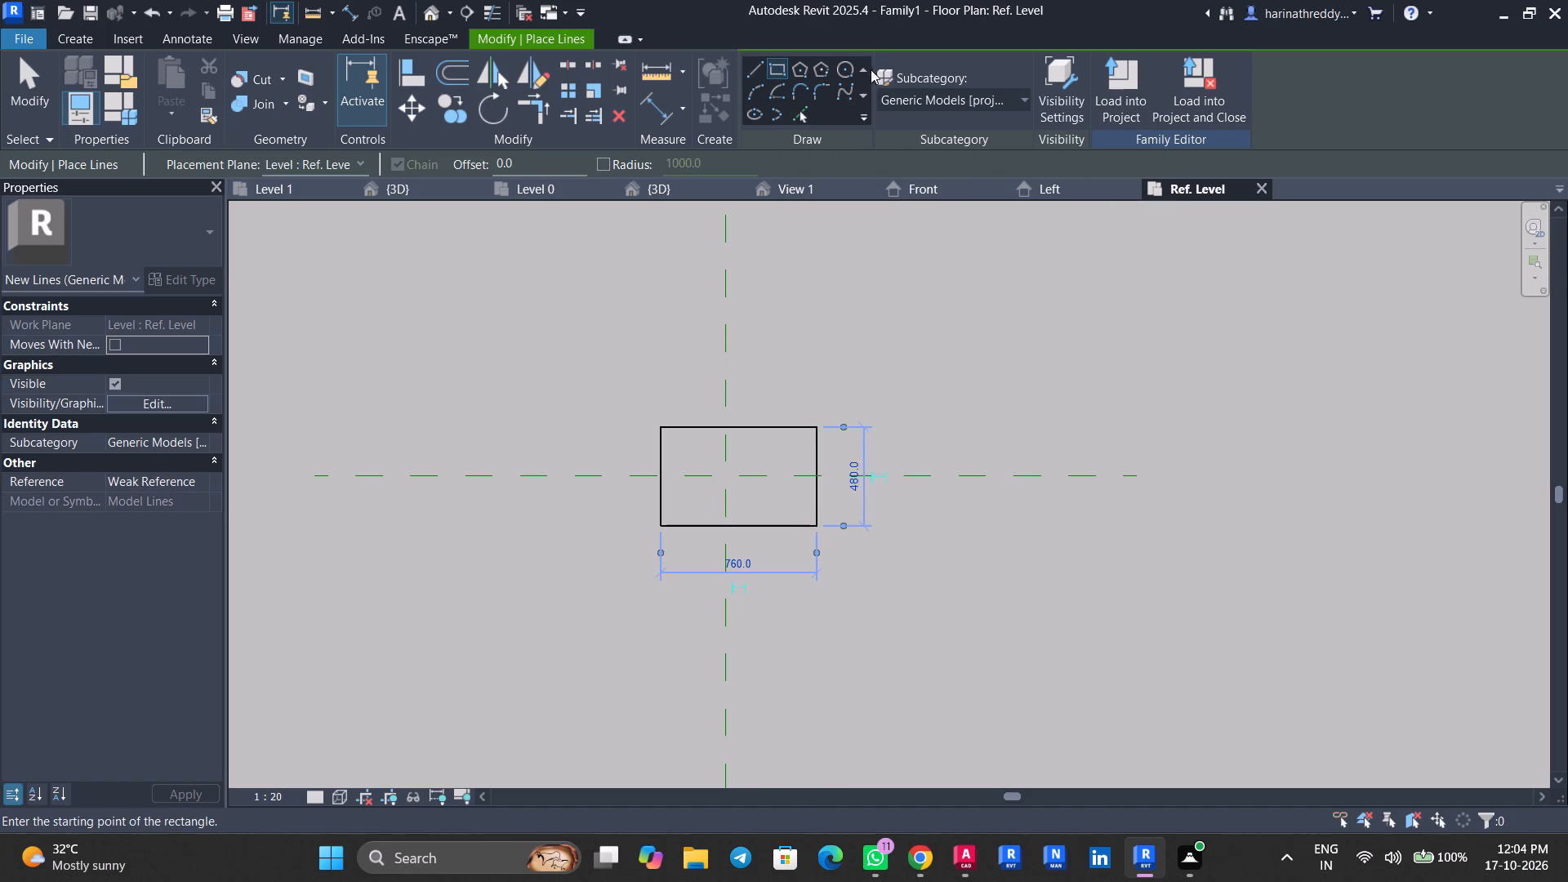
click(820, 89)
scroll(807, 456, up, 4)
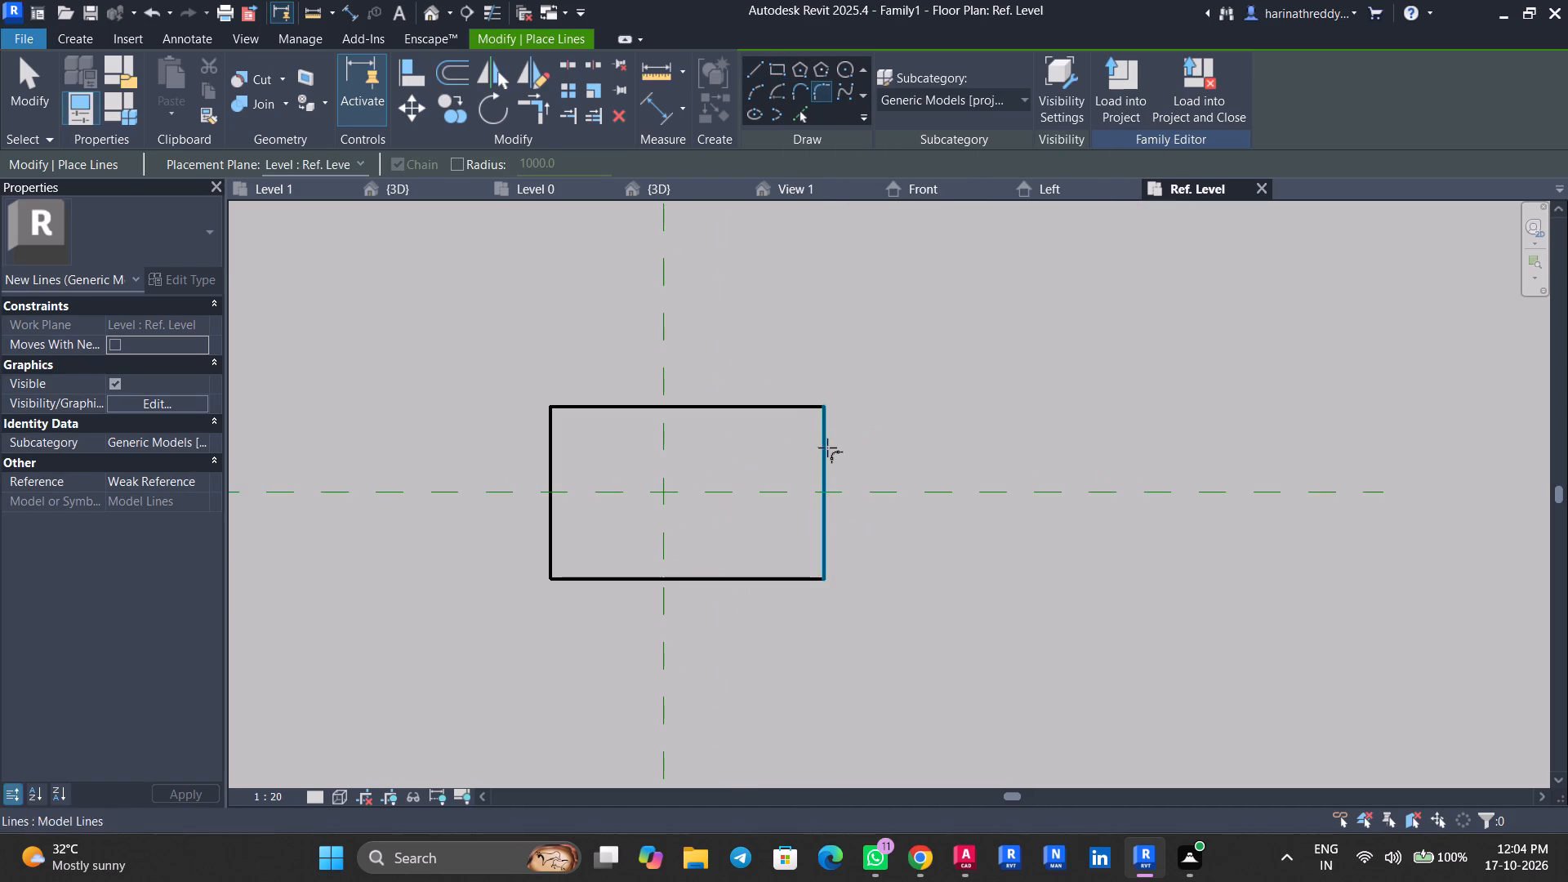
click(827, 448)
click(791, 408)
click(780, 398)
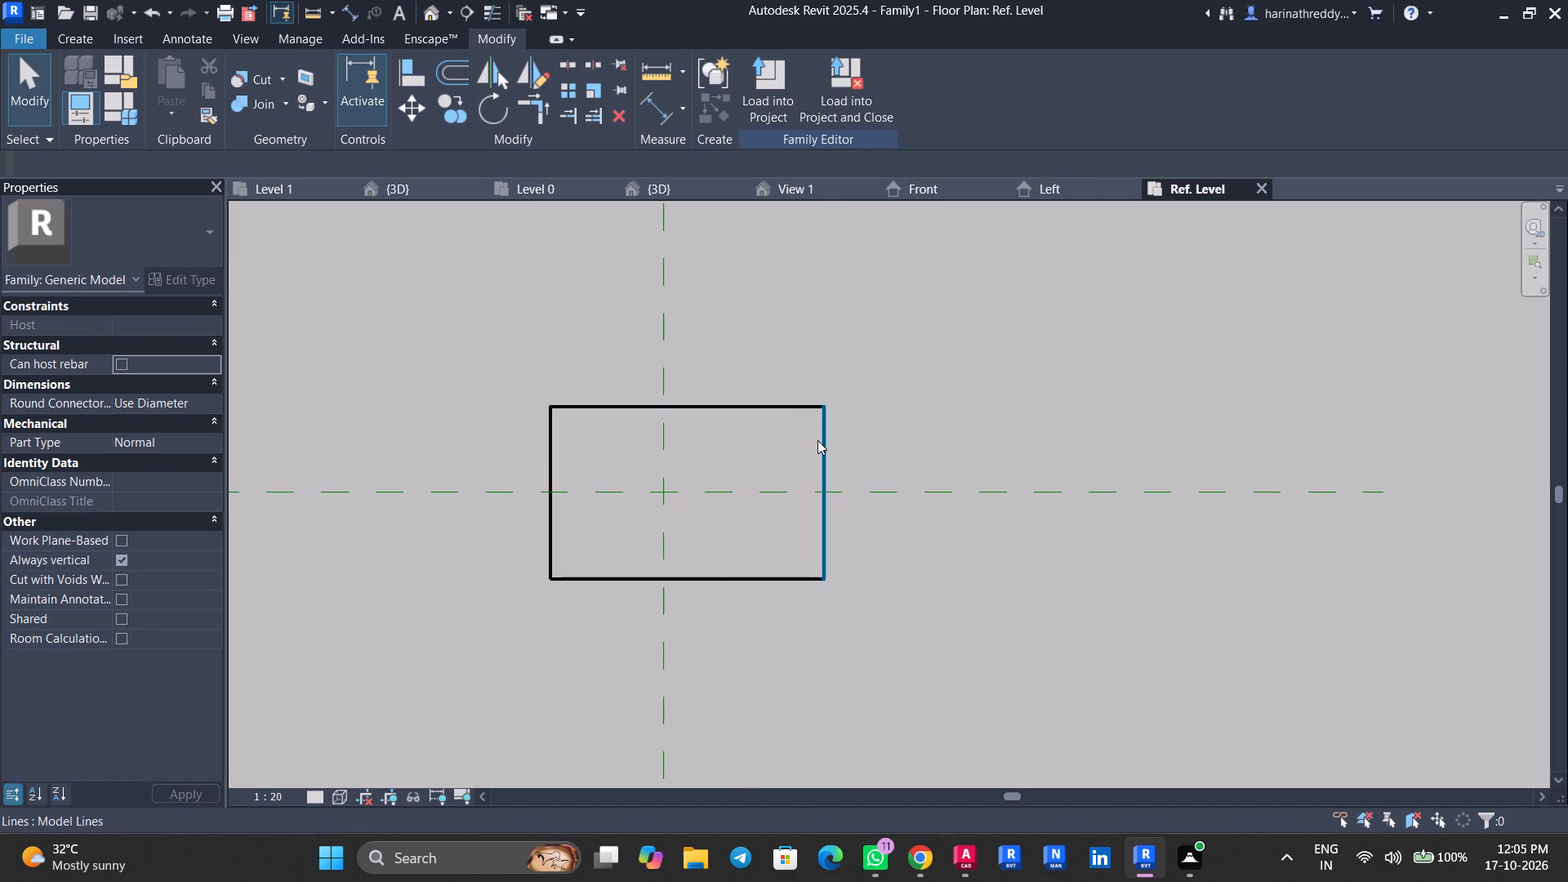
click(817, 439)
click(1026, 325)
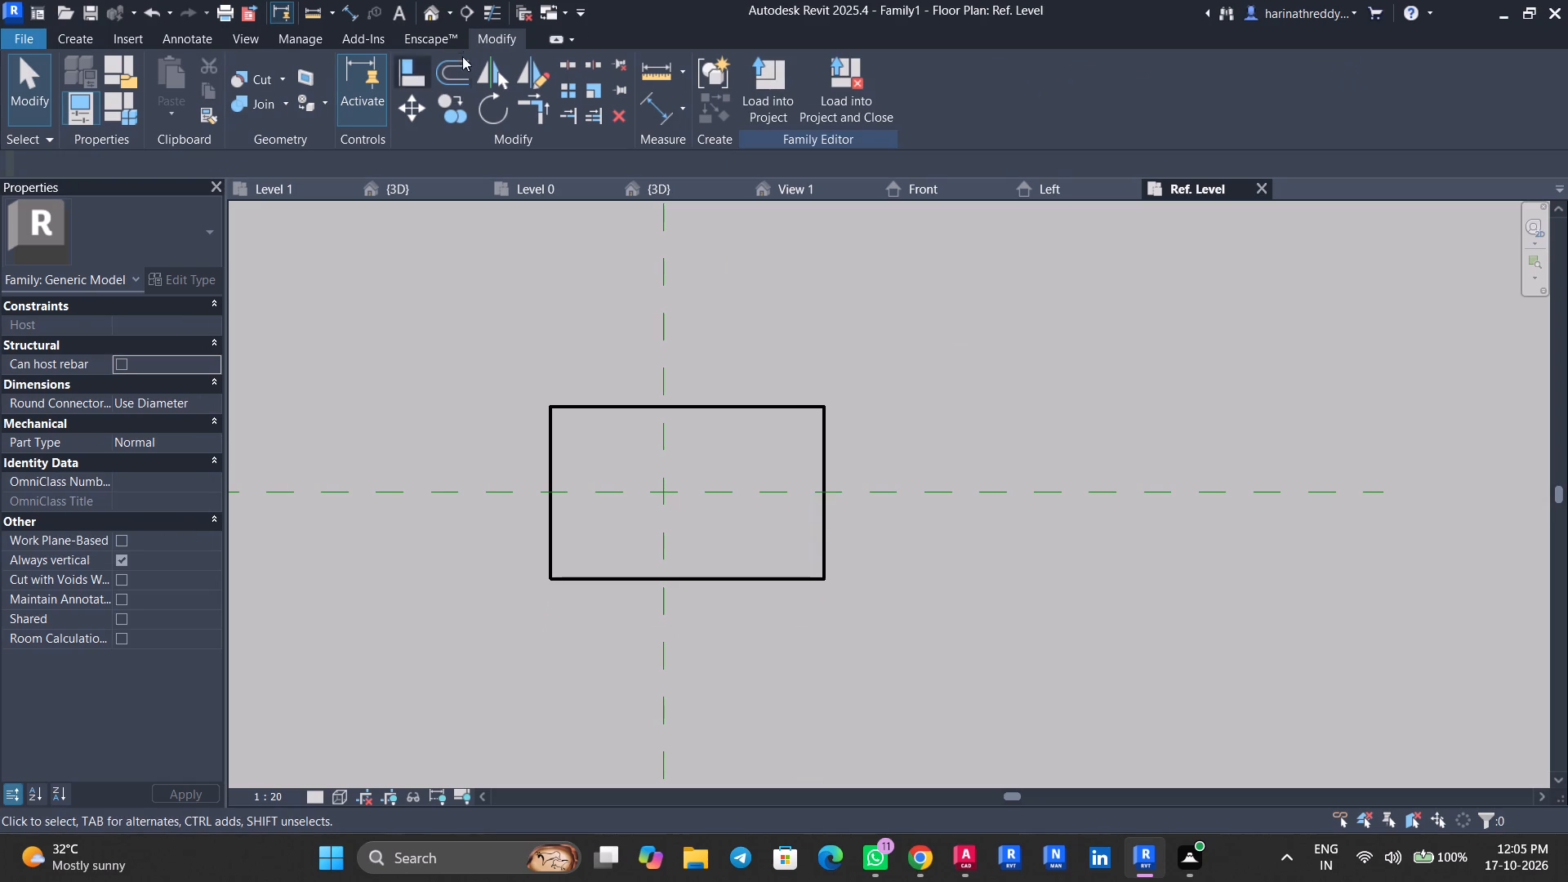
Round the rectangle's upper-right corner with a model line fillet arc of about 220 radius.
click(127, 44)
click(94, 42)
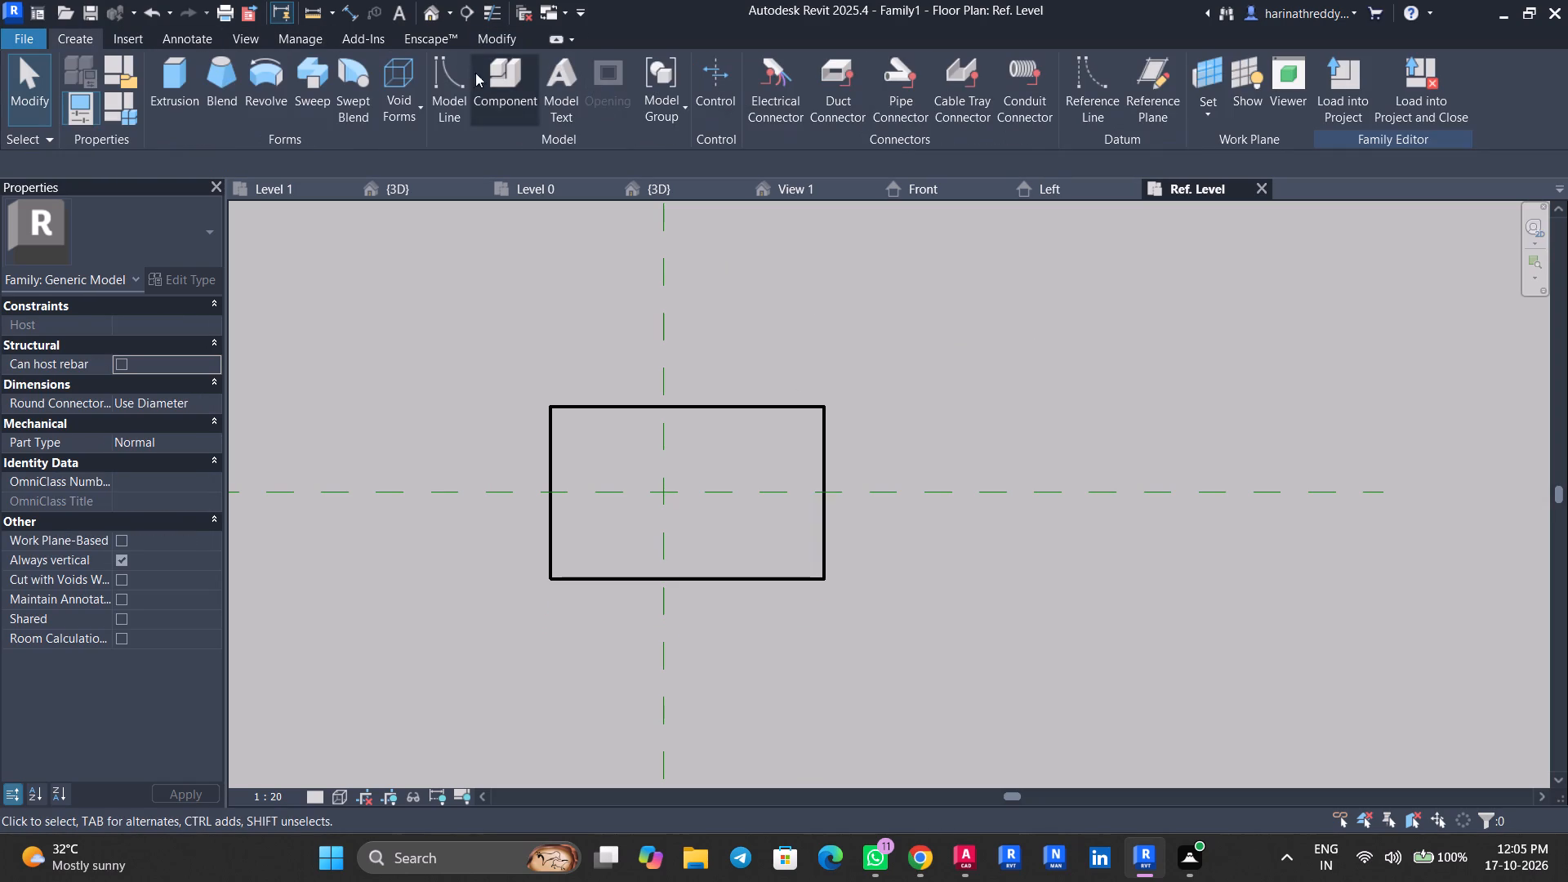
click(444, 80)
click(818, 91)
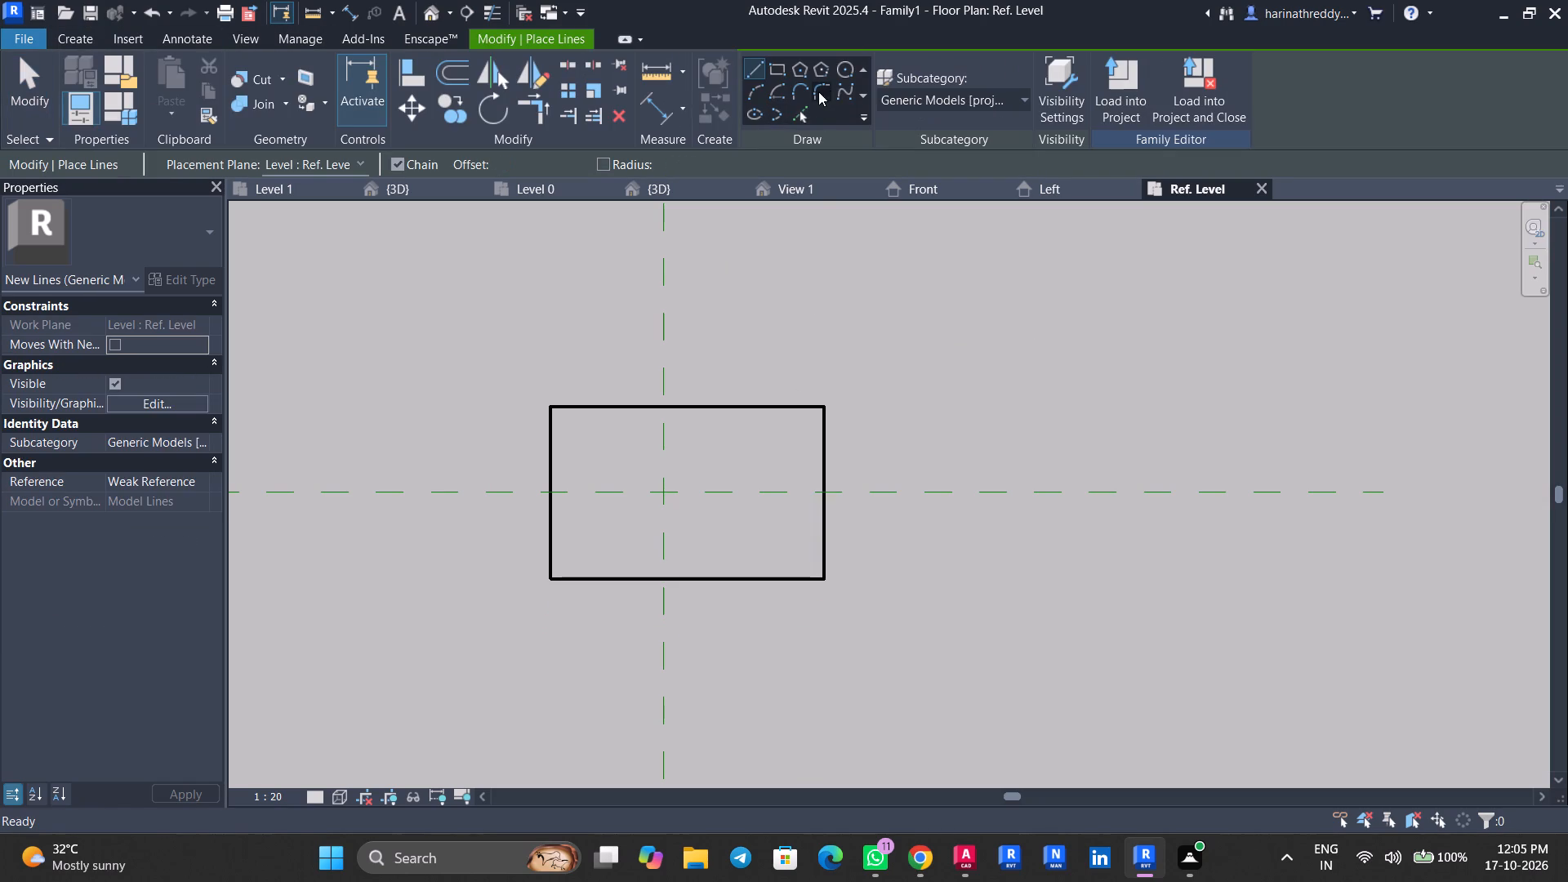
click(825, 443)
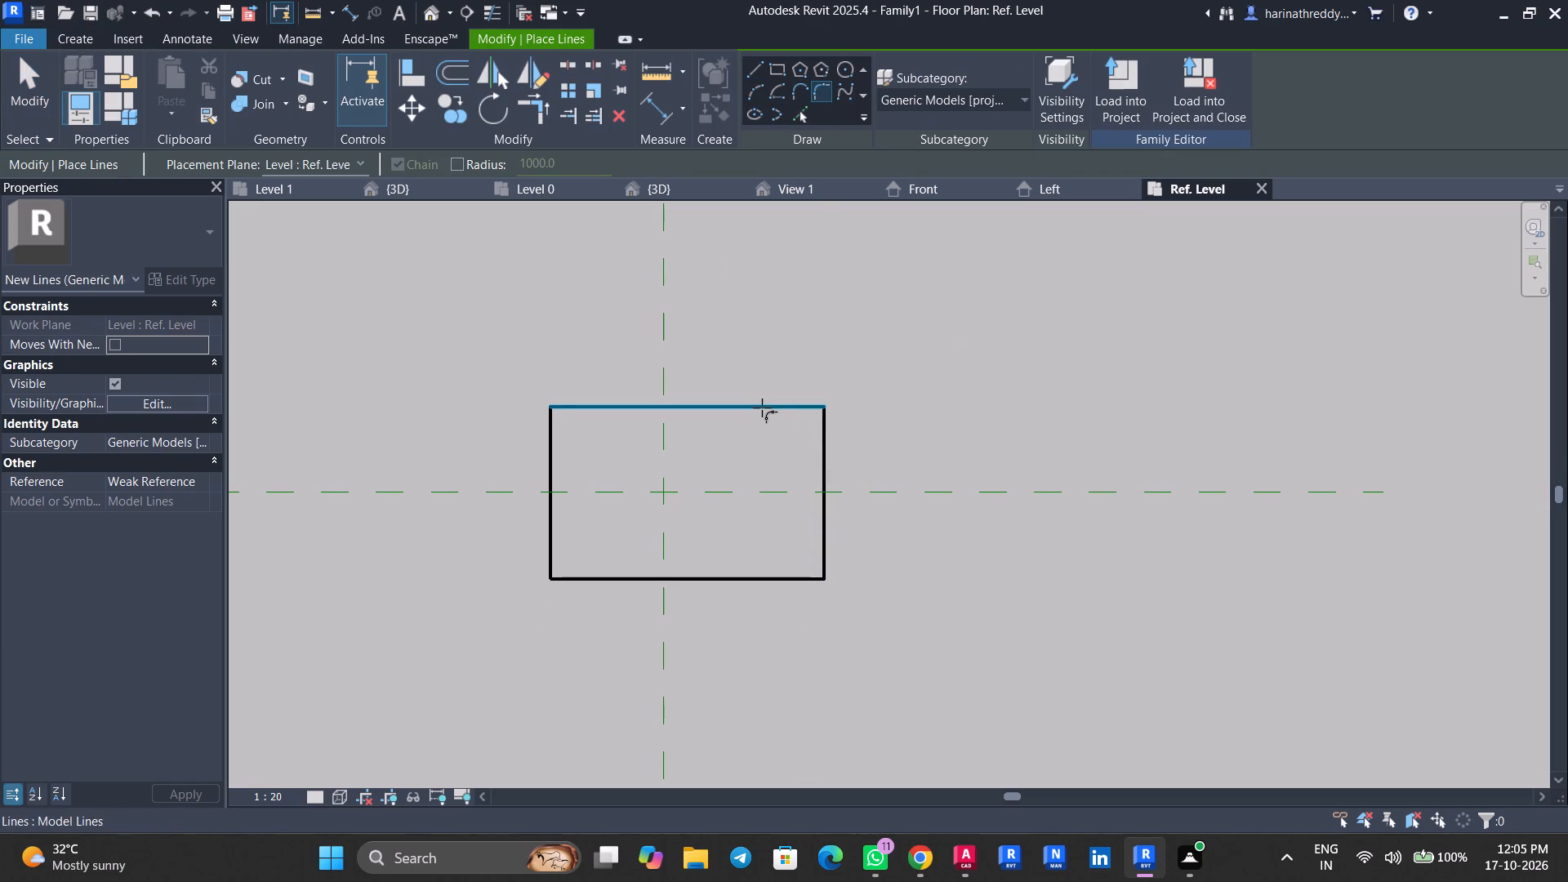
click(762, 408)
click(764, 408)
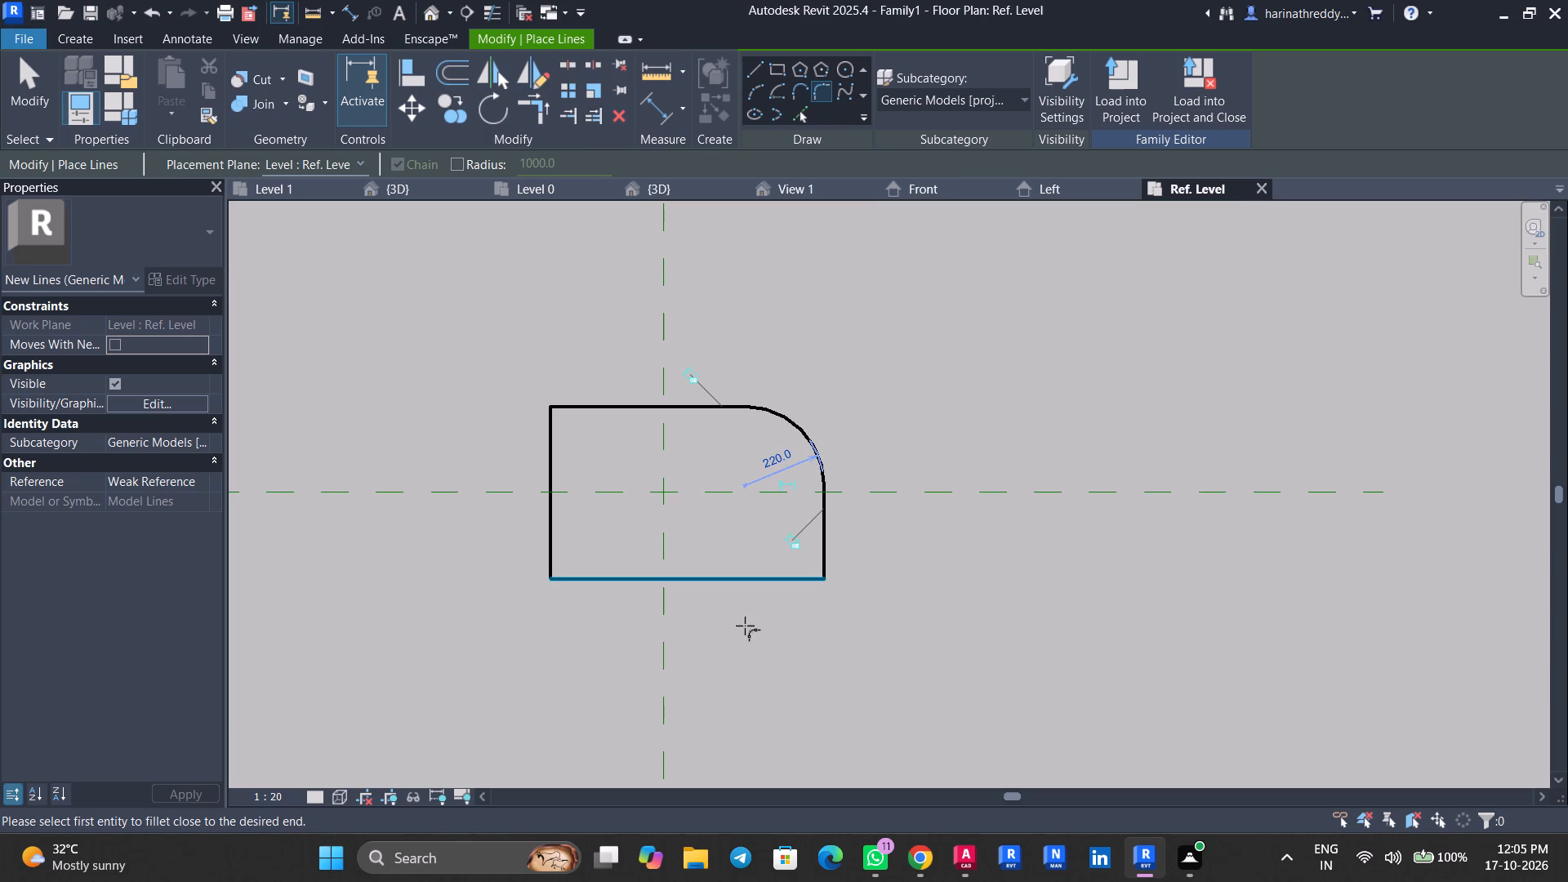
Round the rectangle's lower-right corner with a fillet arc of about 240 radius and end line placement.
click(754, 582)
click(823, 537)
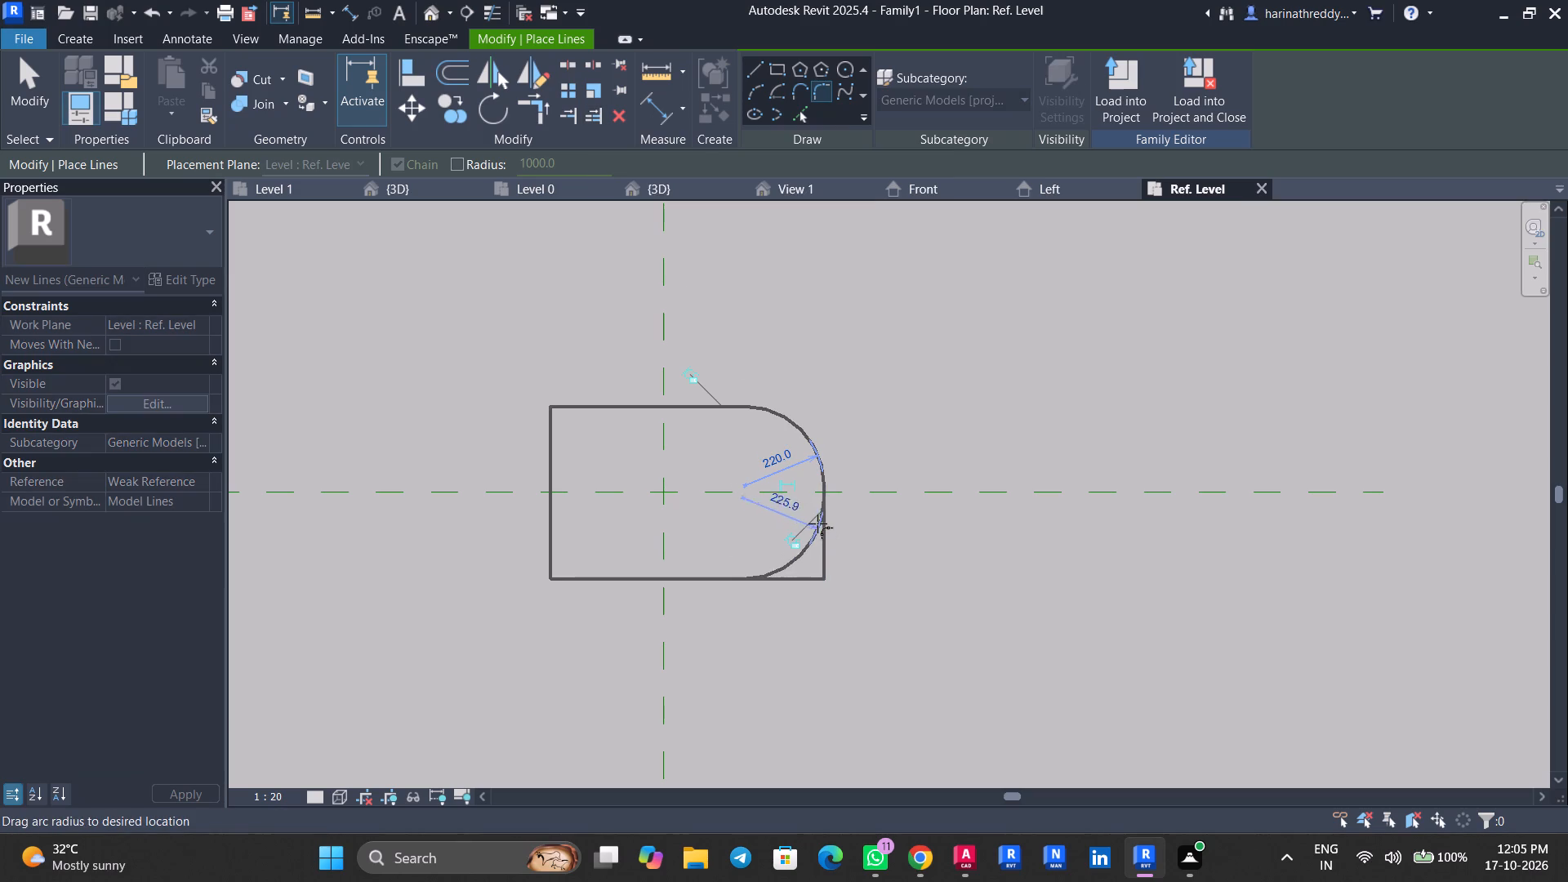
click(817, 527)
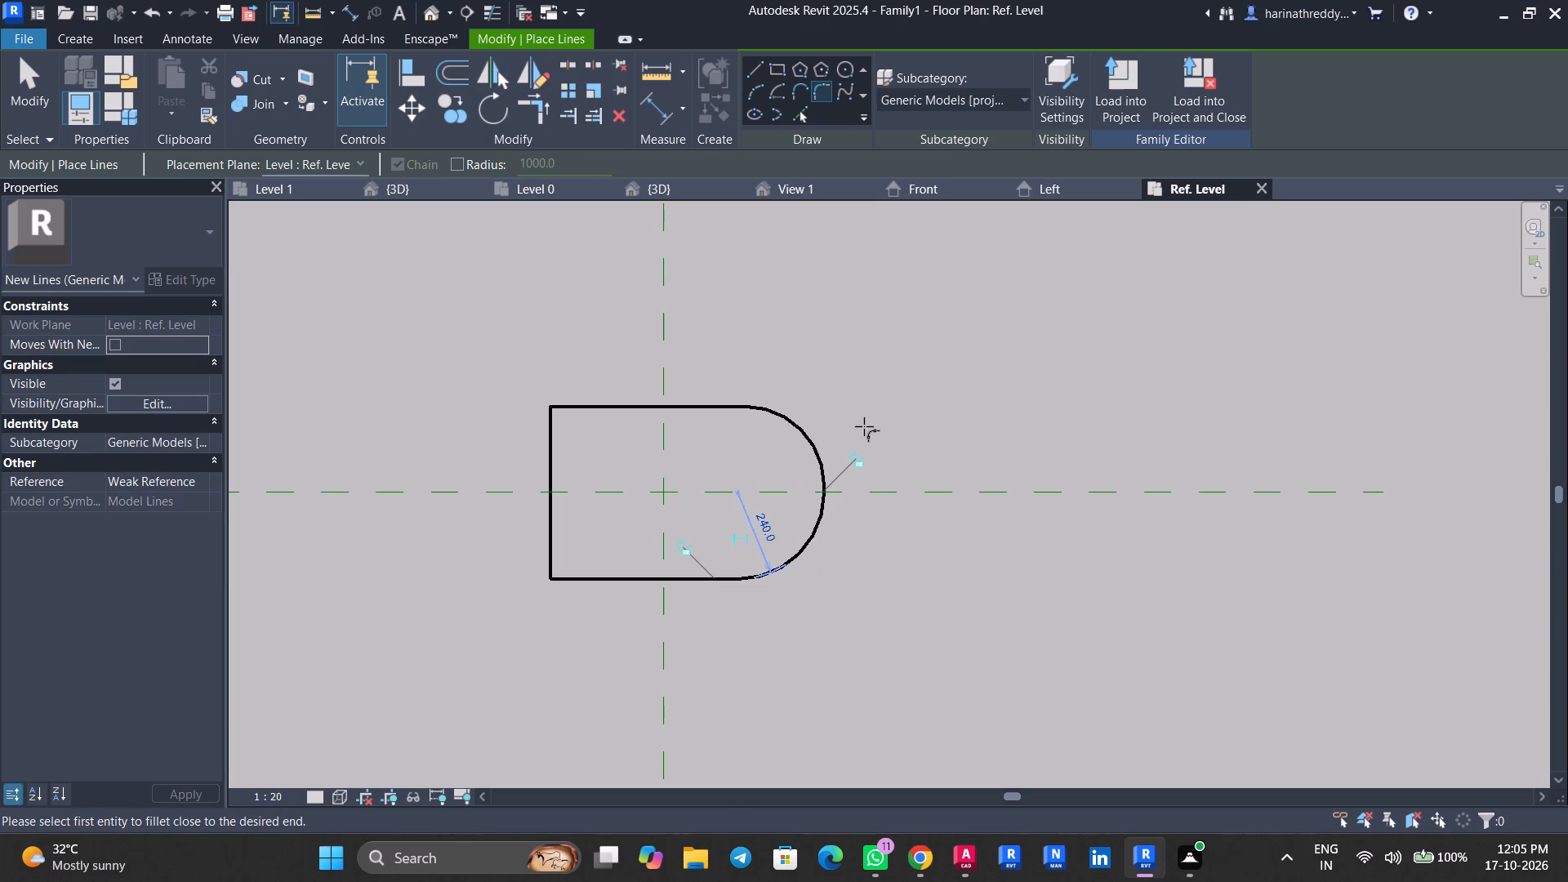
click(868, 393)
click(92, 40)
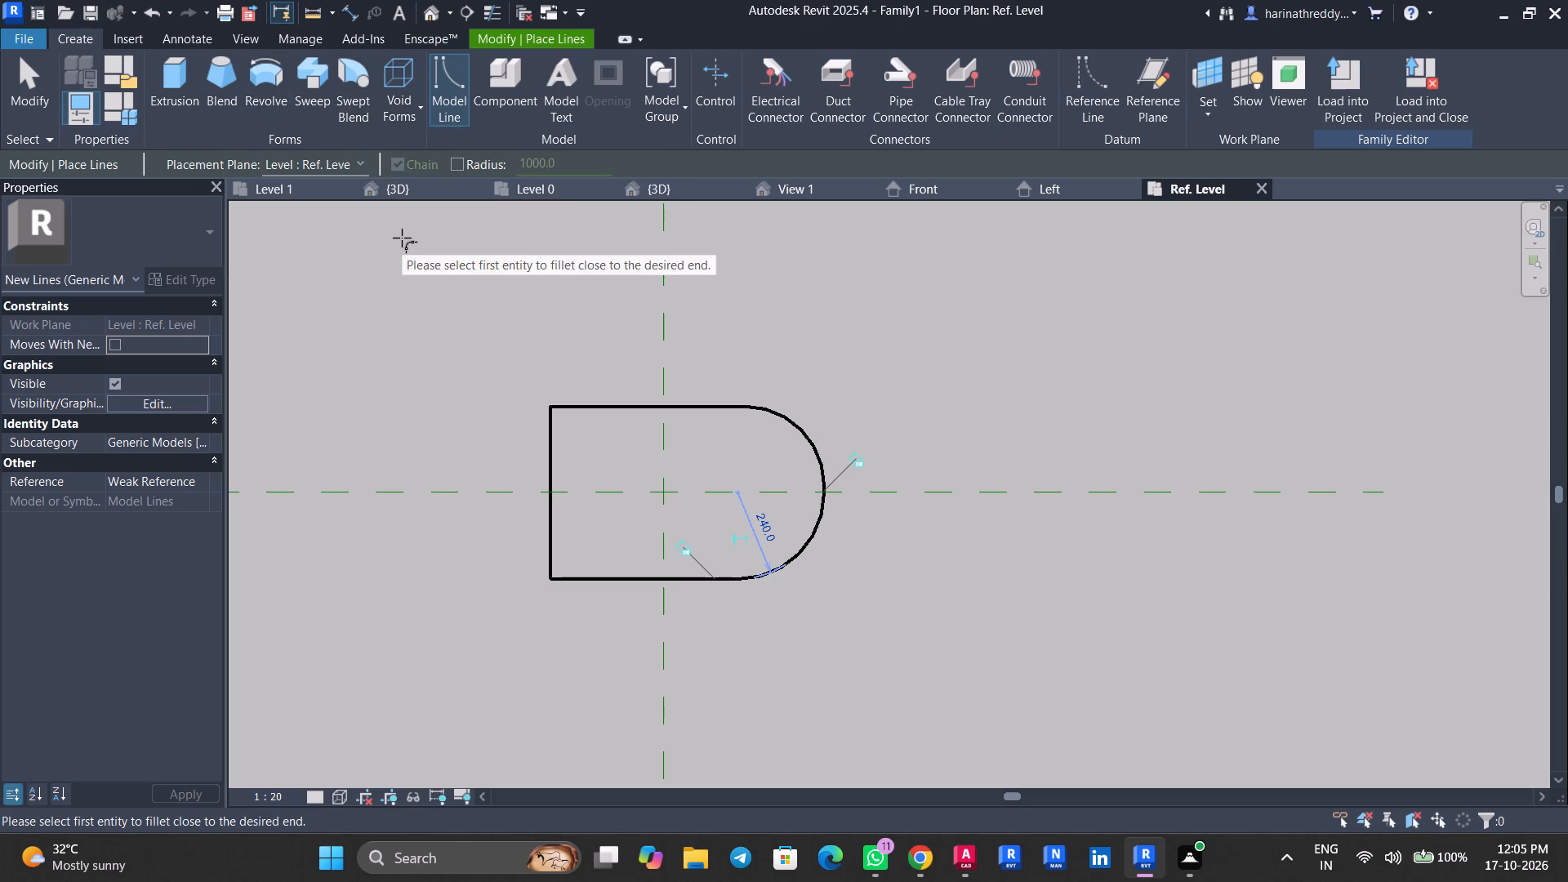
key(Escape)
key(Escape)
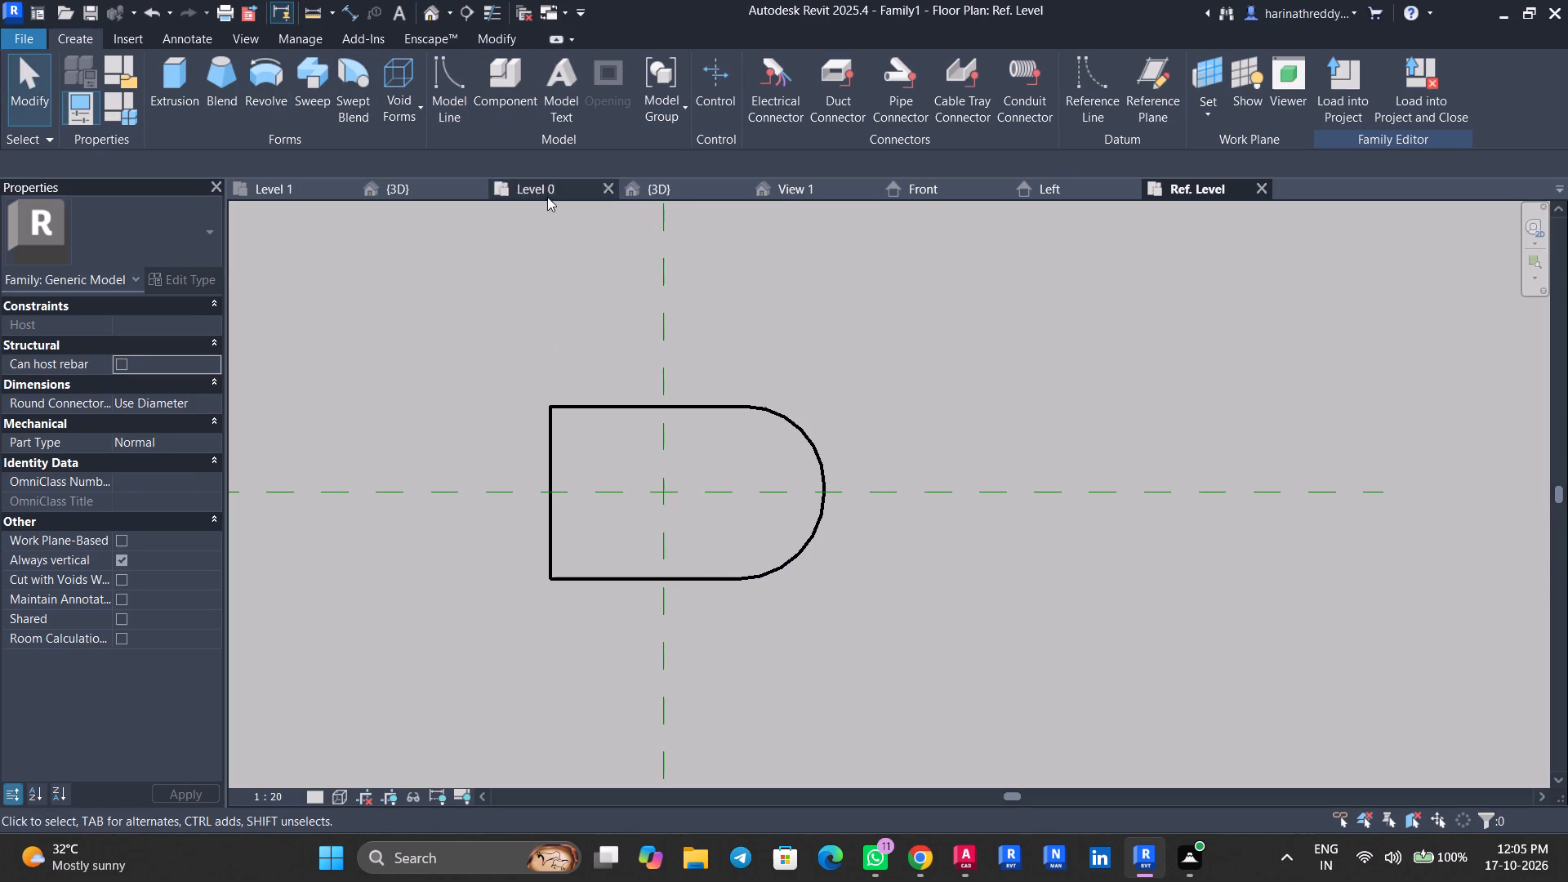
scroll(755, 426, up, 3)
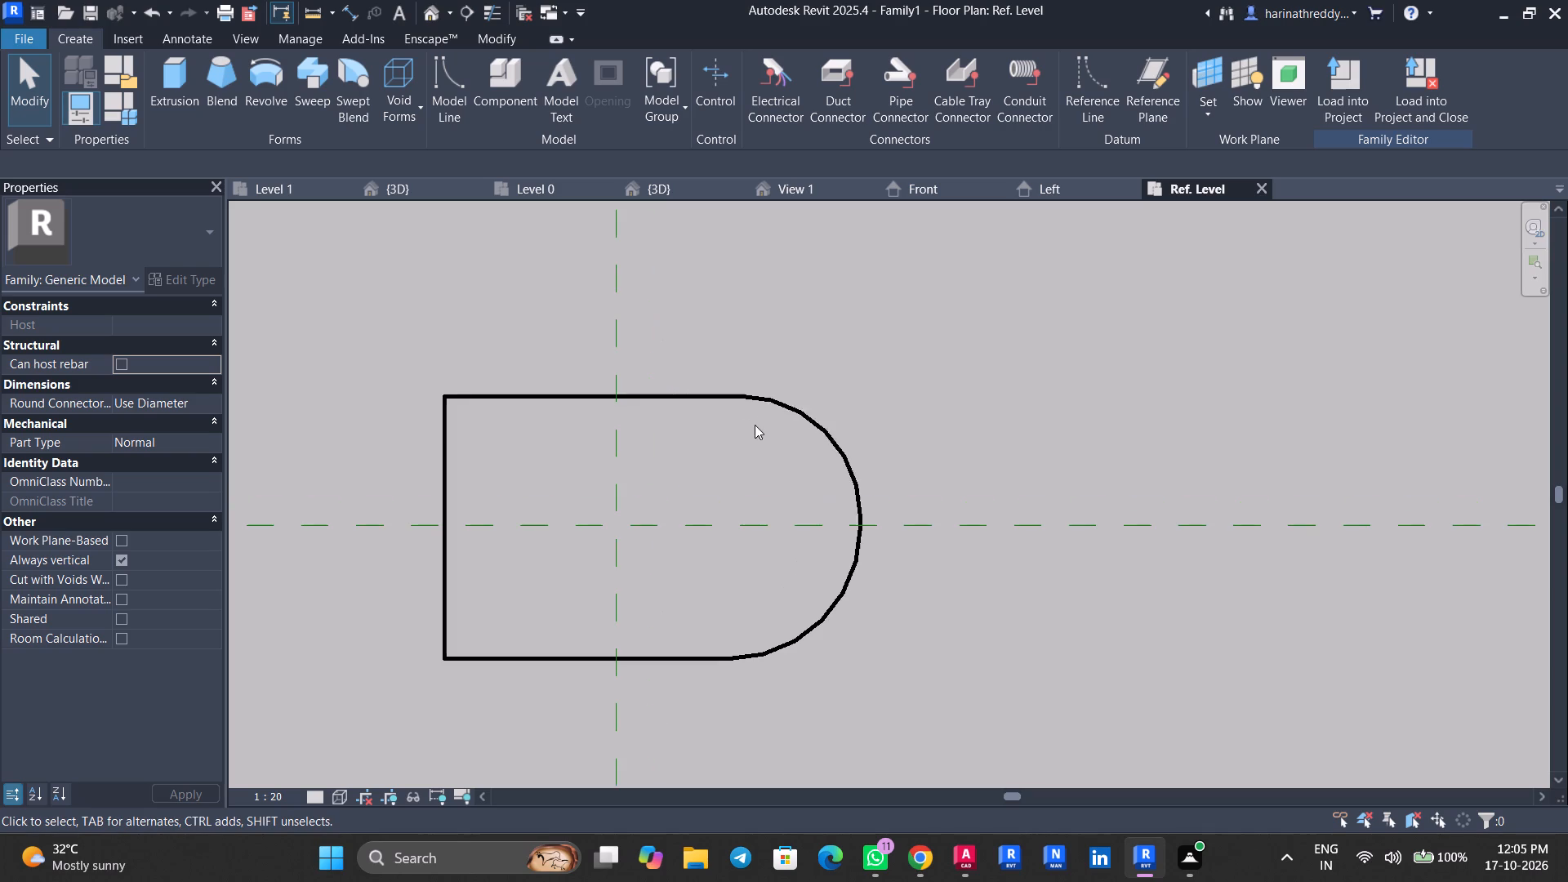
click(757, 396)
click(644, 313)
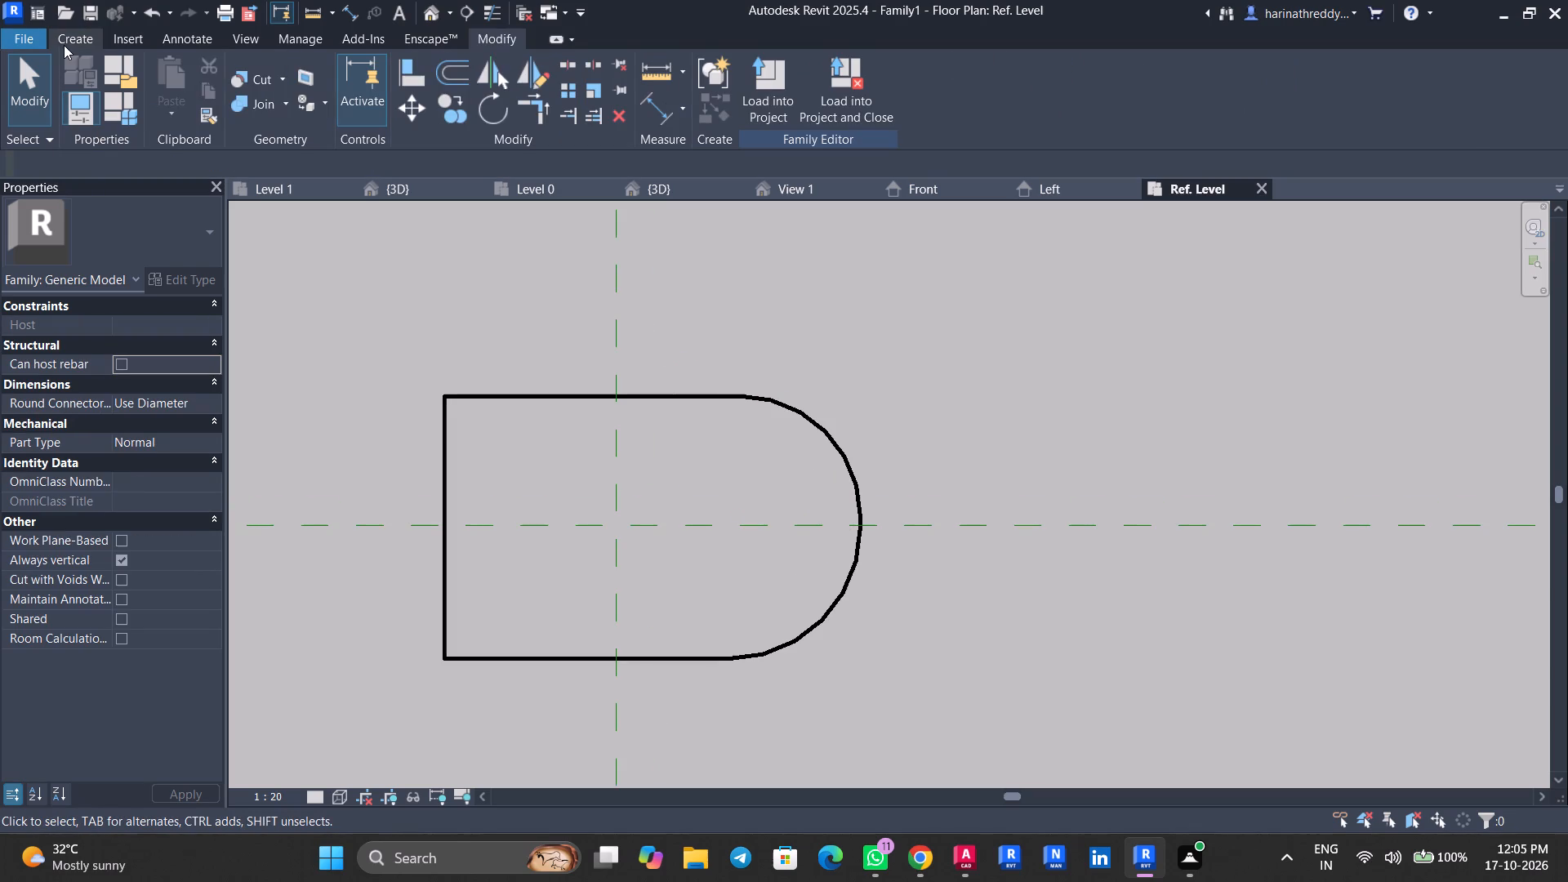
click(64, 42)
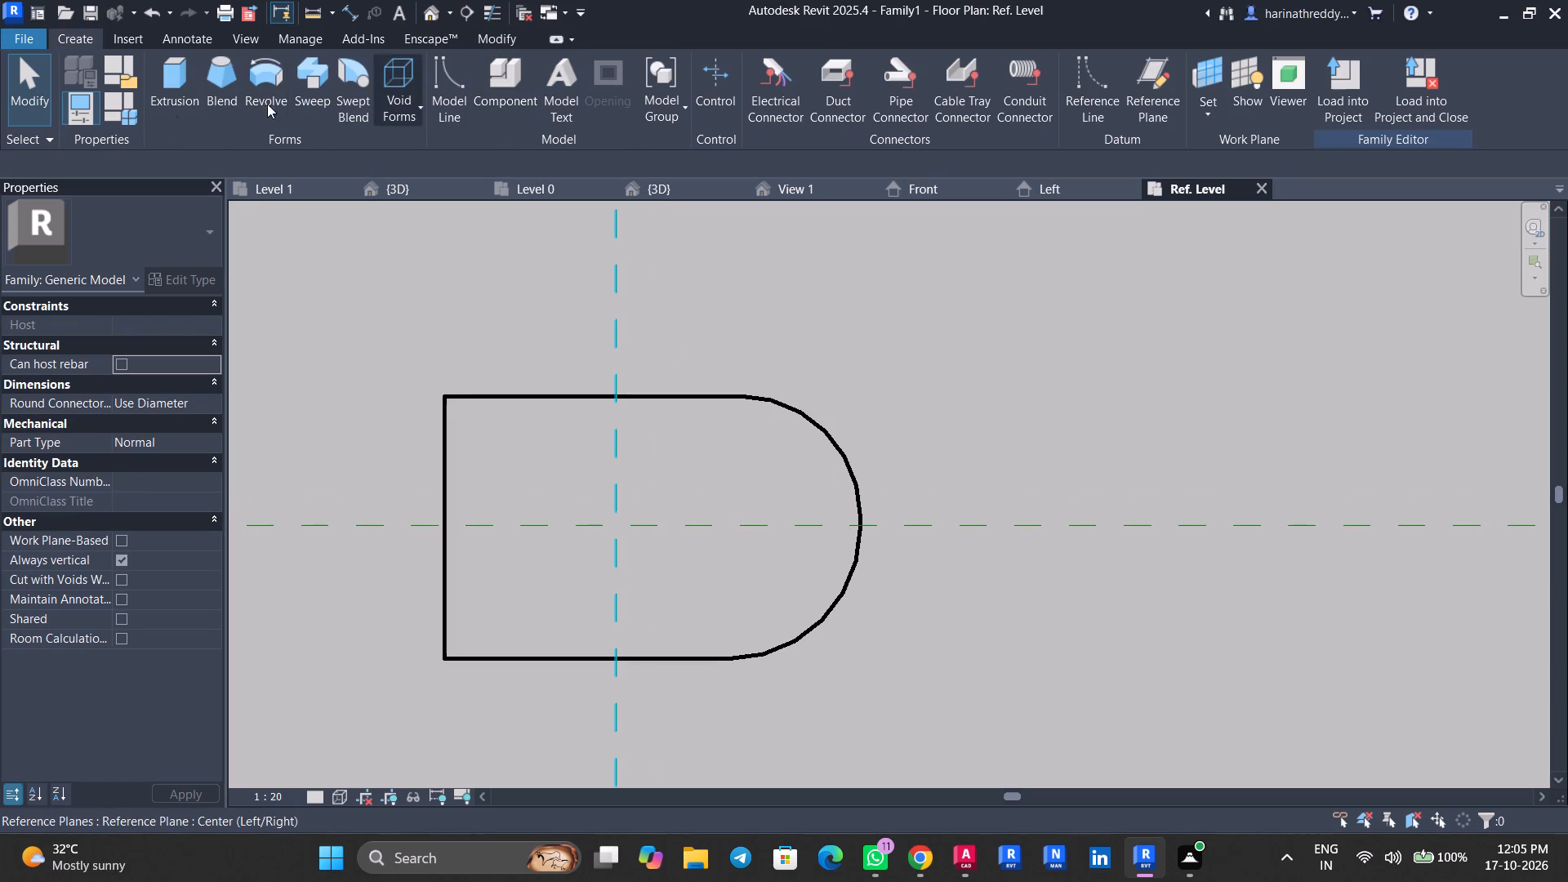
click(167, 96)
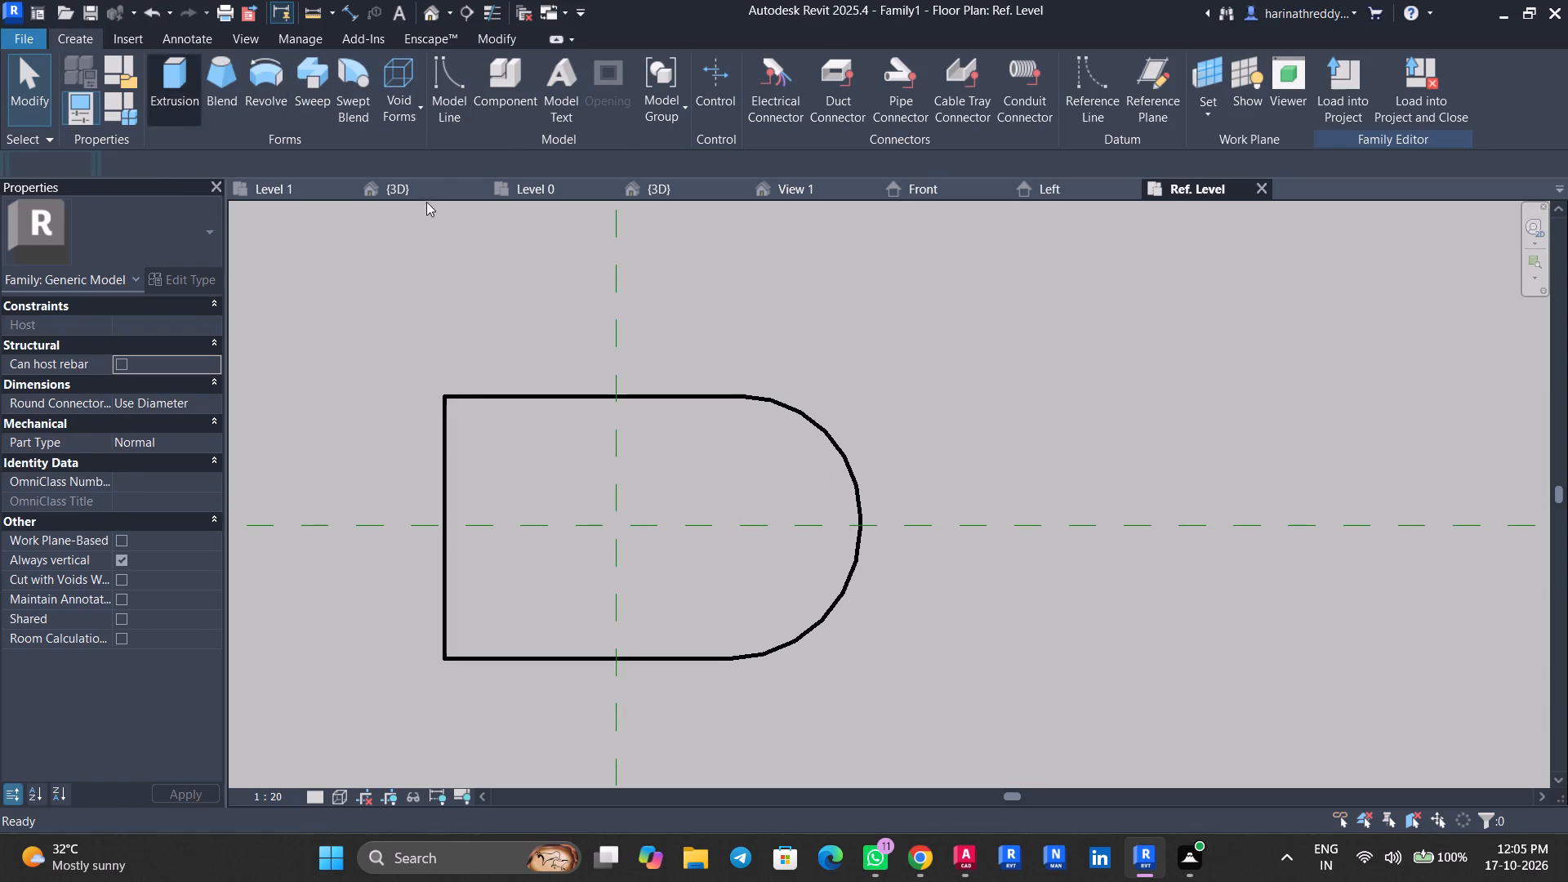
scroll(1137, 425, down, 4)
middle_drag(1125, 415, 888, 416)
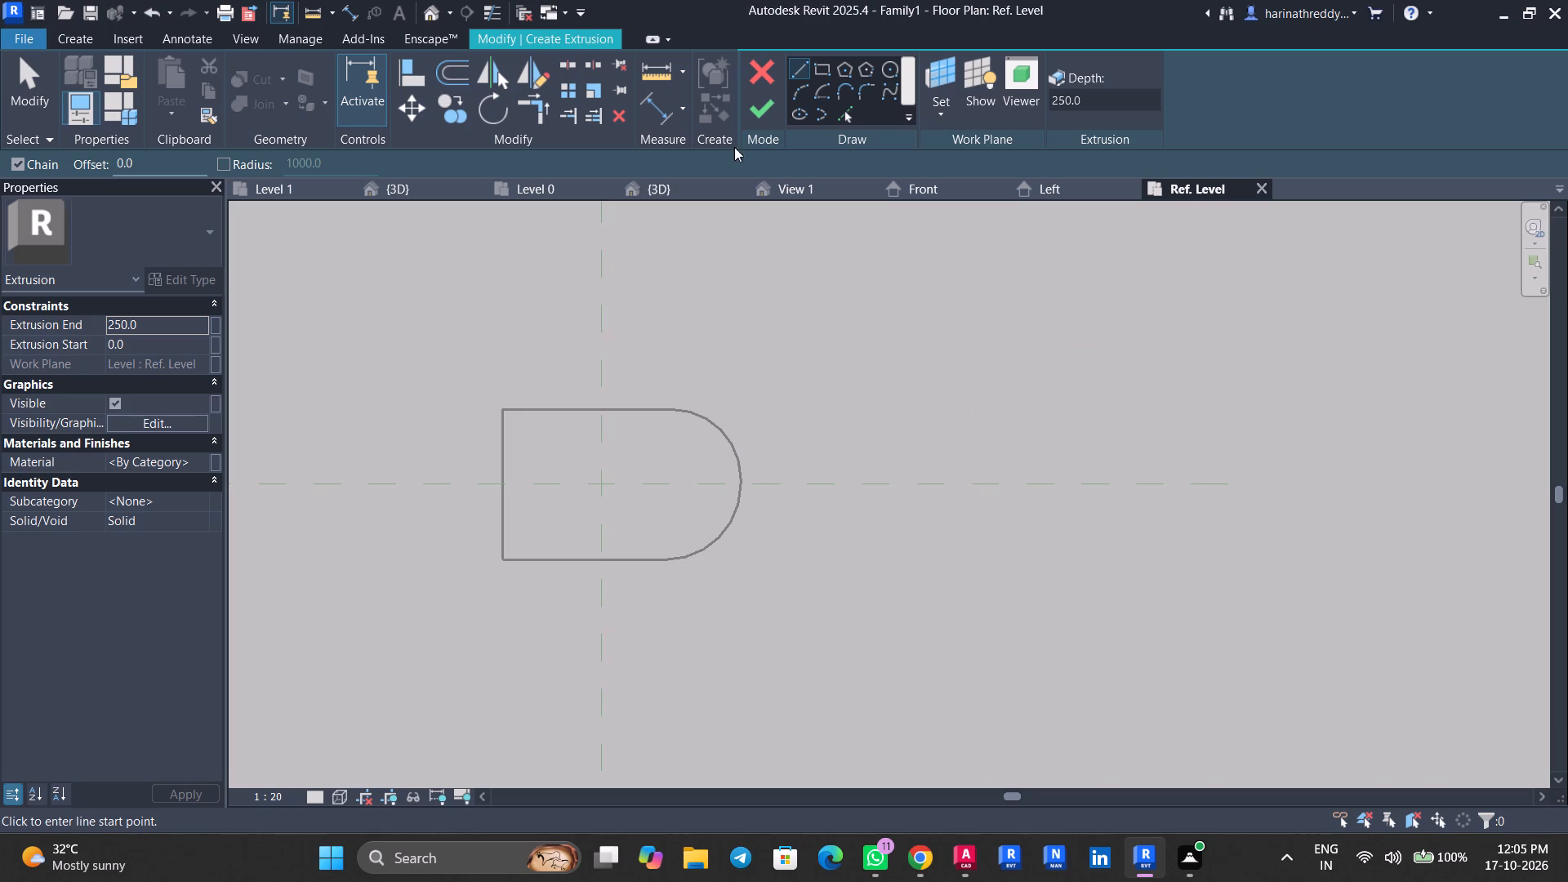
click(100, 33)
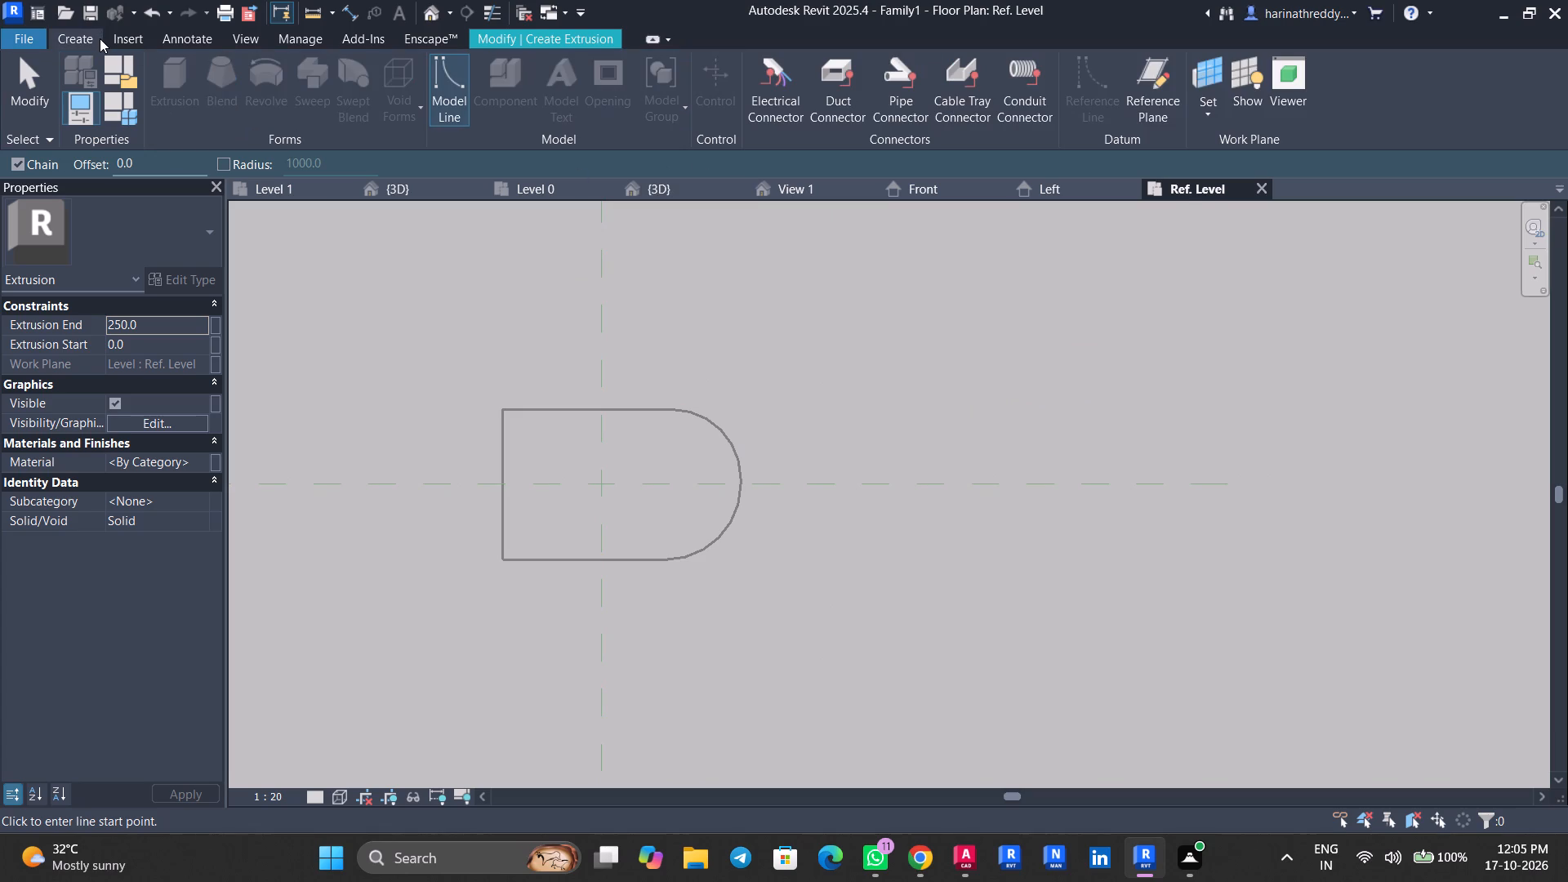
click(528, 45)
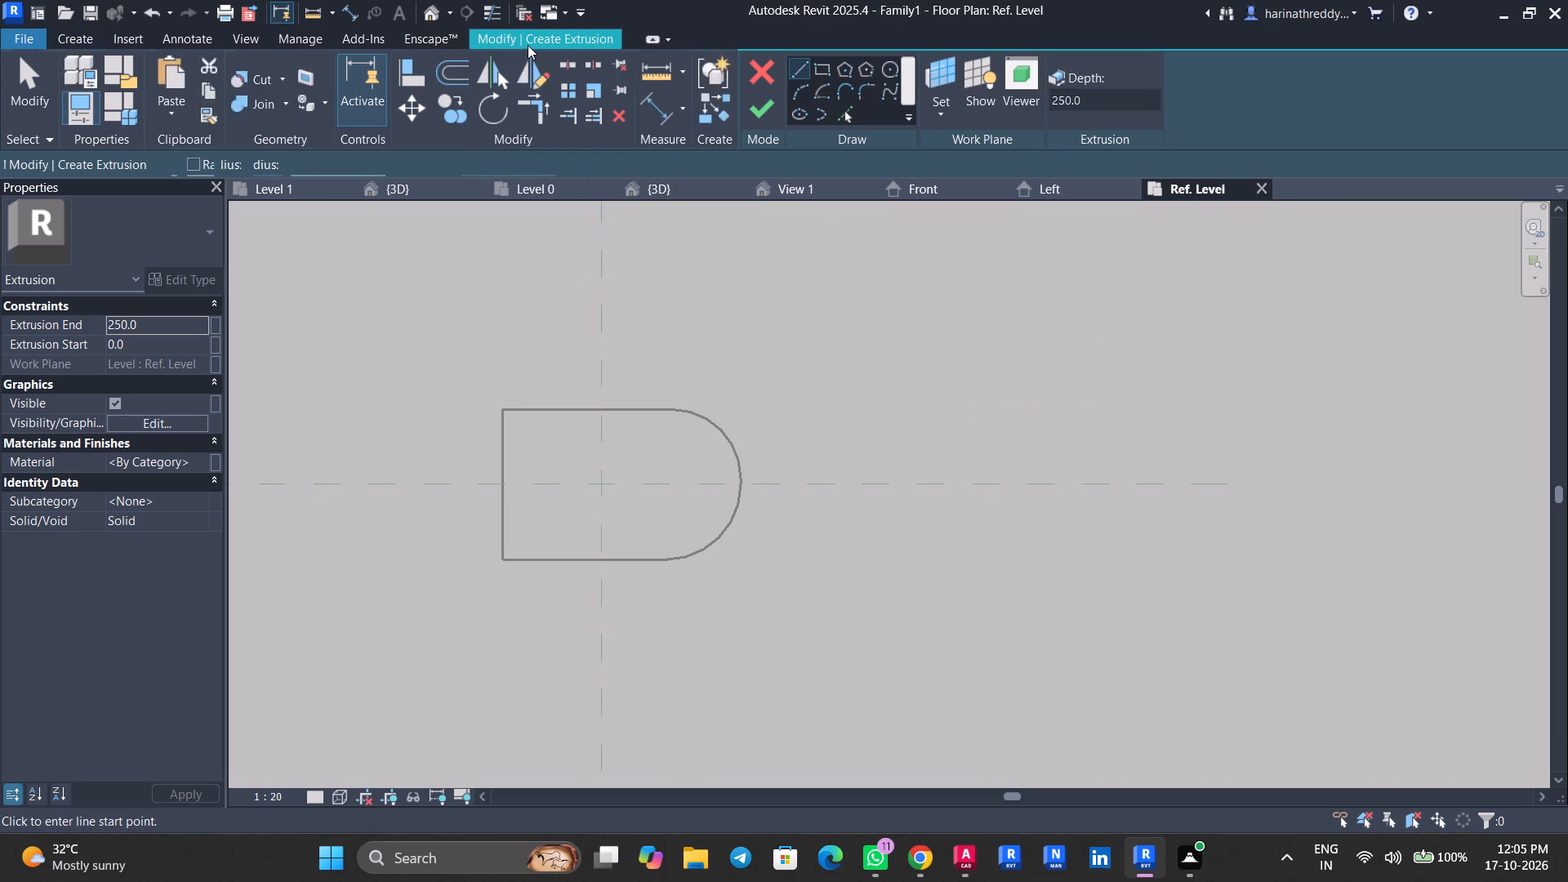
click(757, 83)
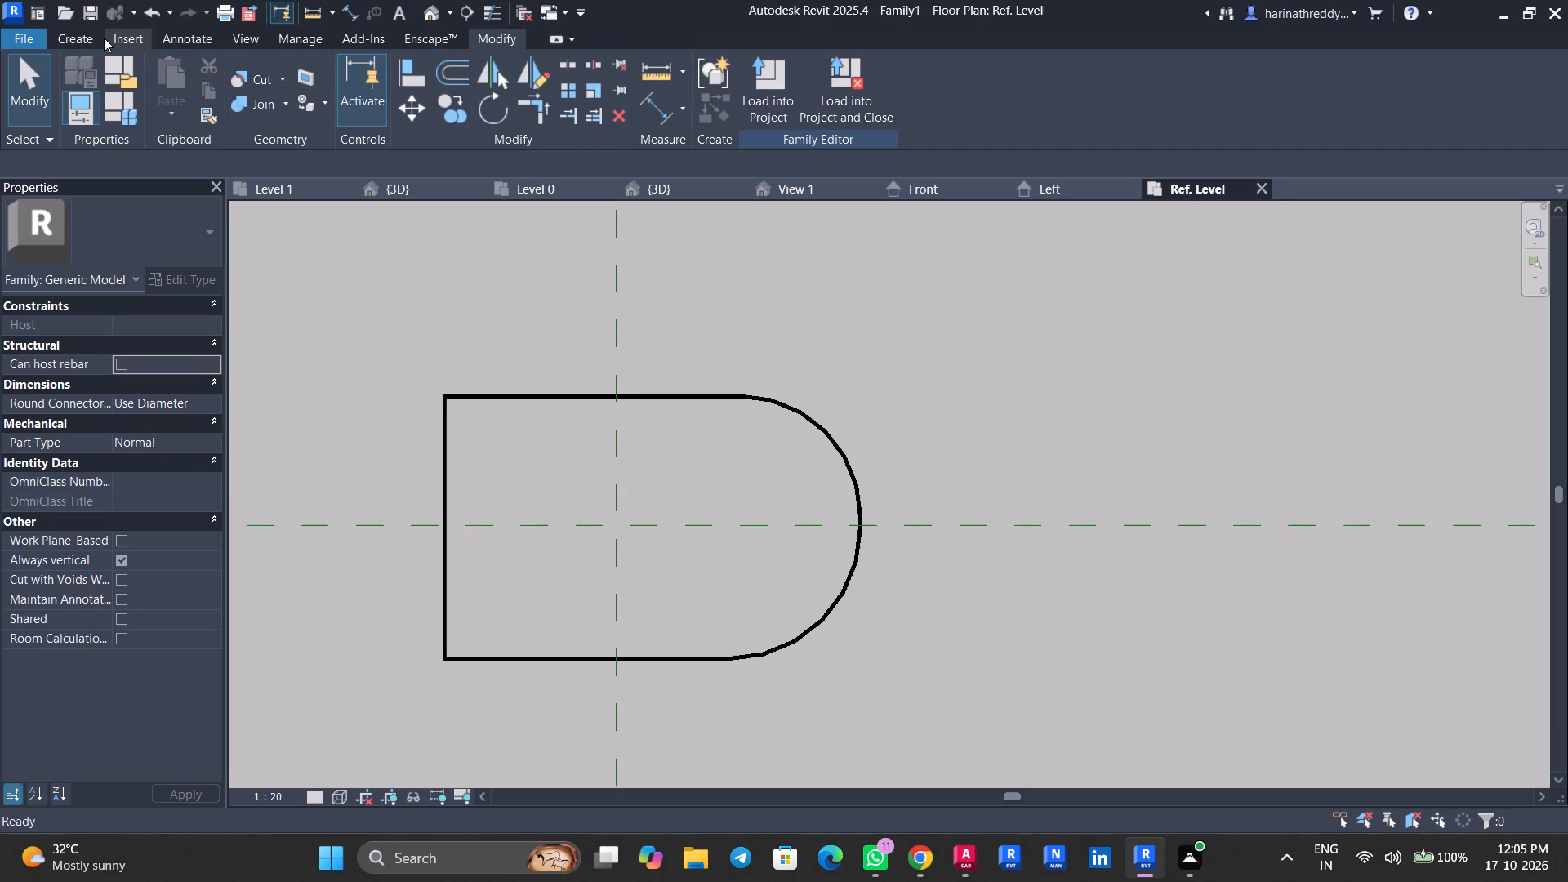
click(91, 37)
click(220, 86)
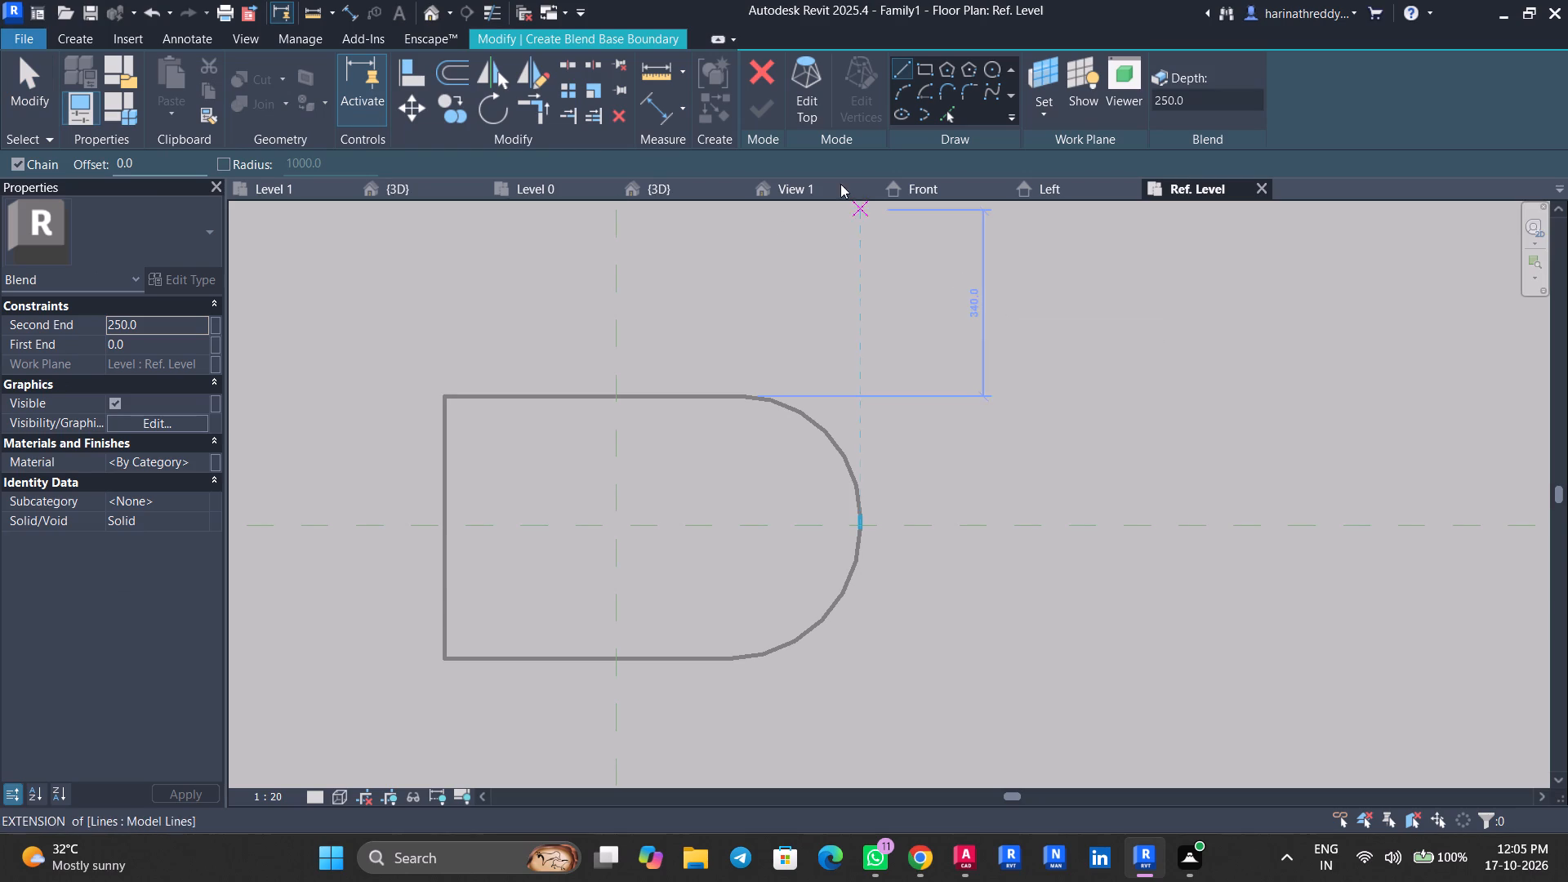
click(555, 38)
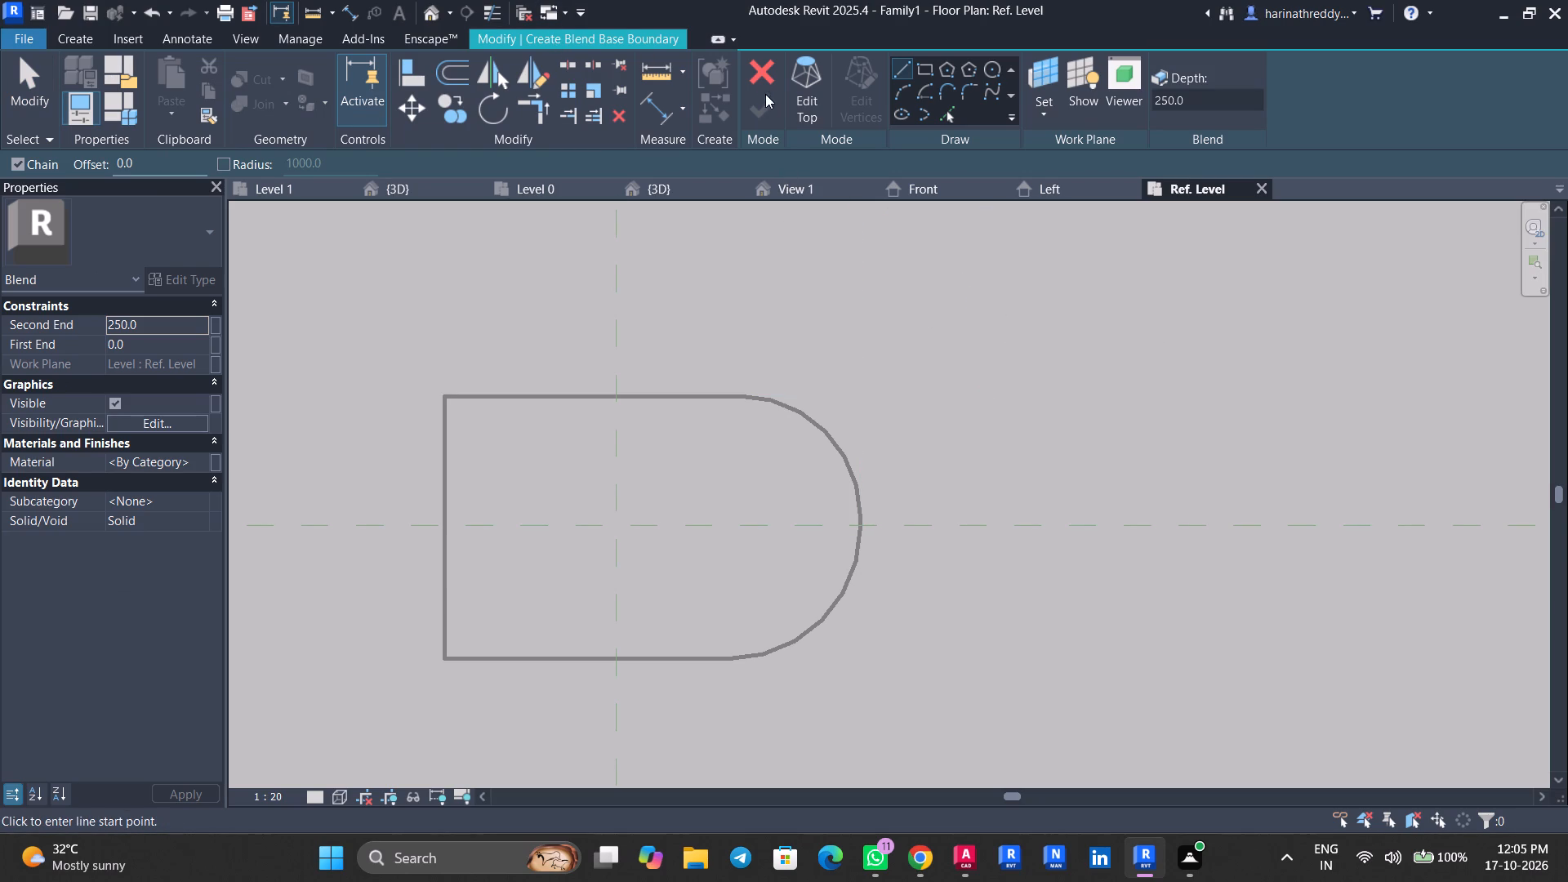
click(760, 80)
Start a Sweep and sketch its path as a closed loop along all edges and arcs of the rounded outline.
click(75, 44)
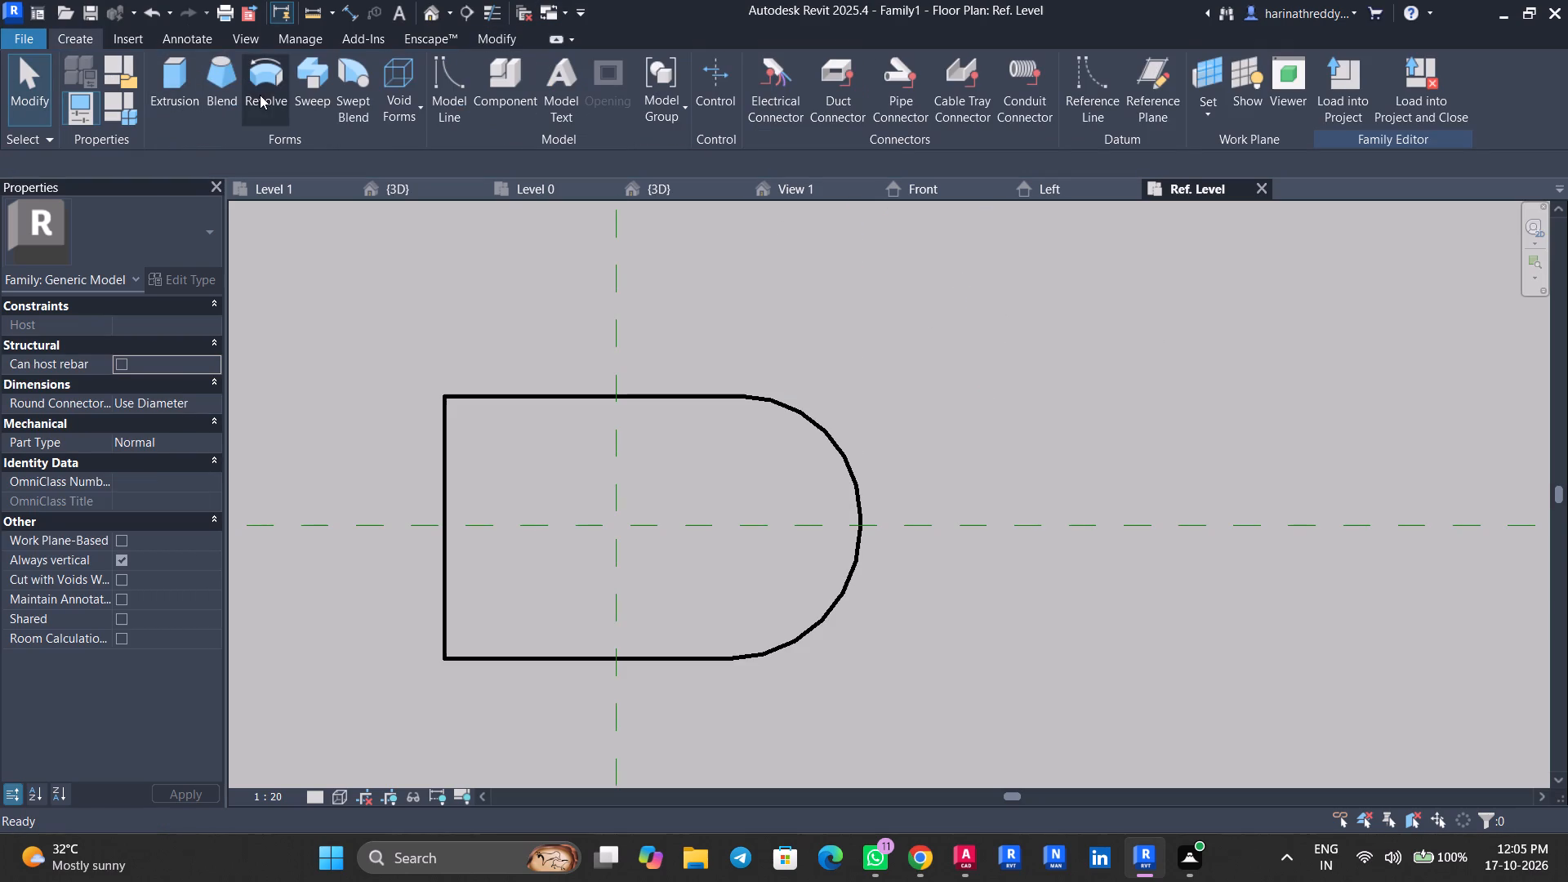
click(323, 91)
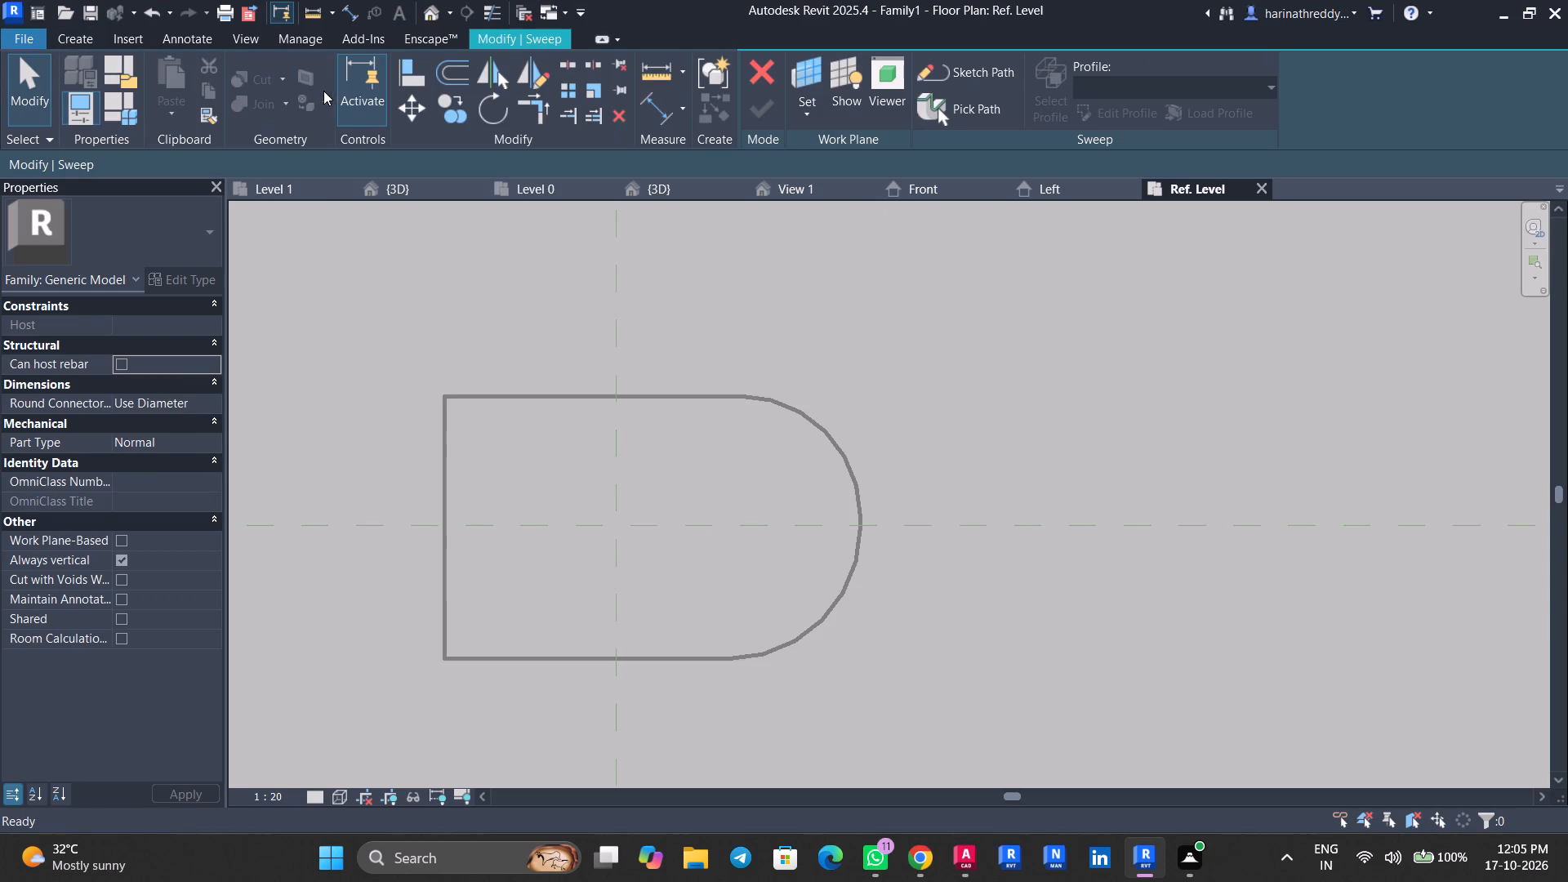
click(941, 69)
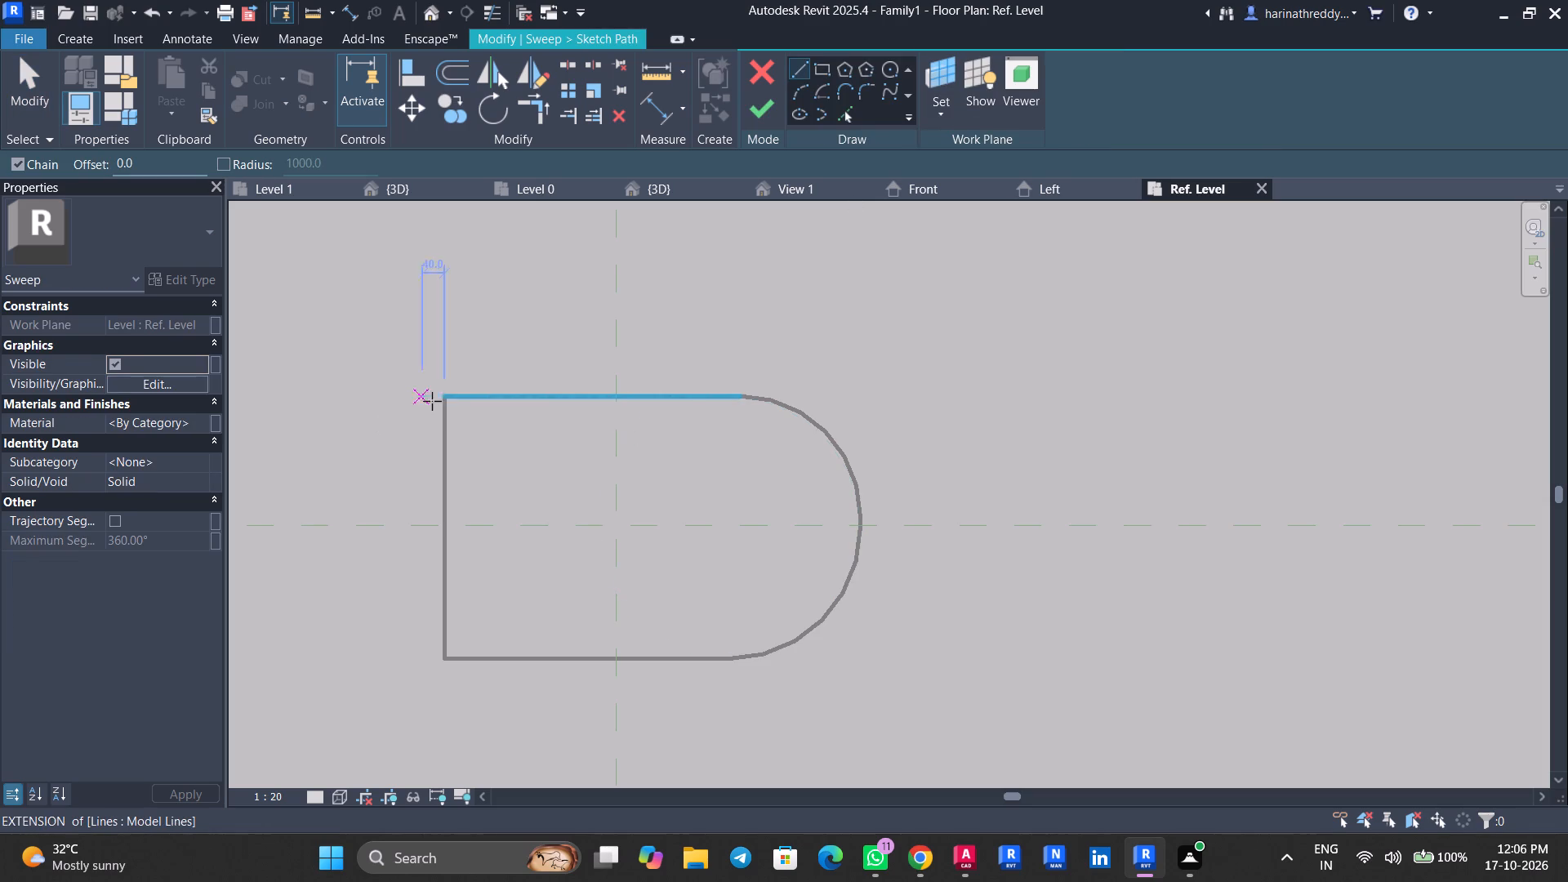
click(443, 397)
click(739, 402)
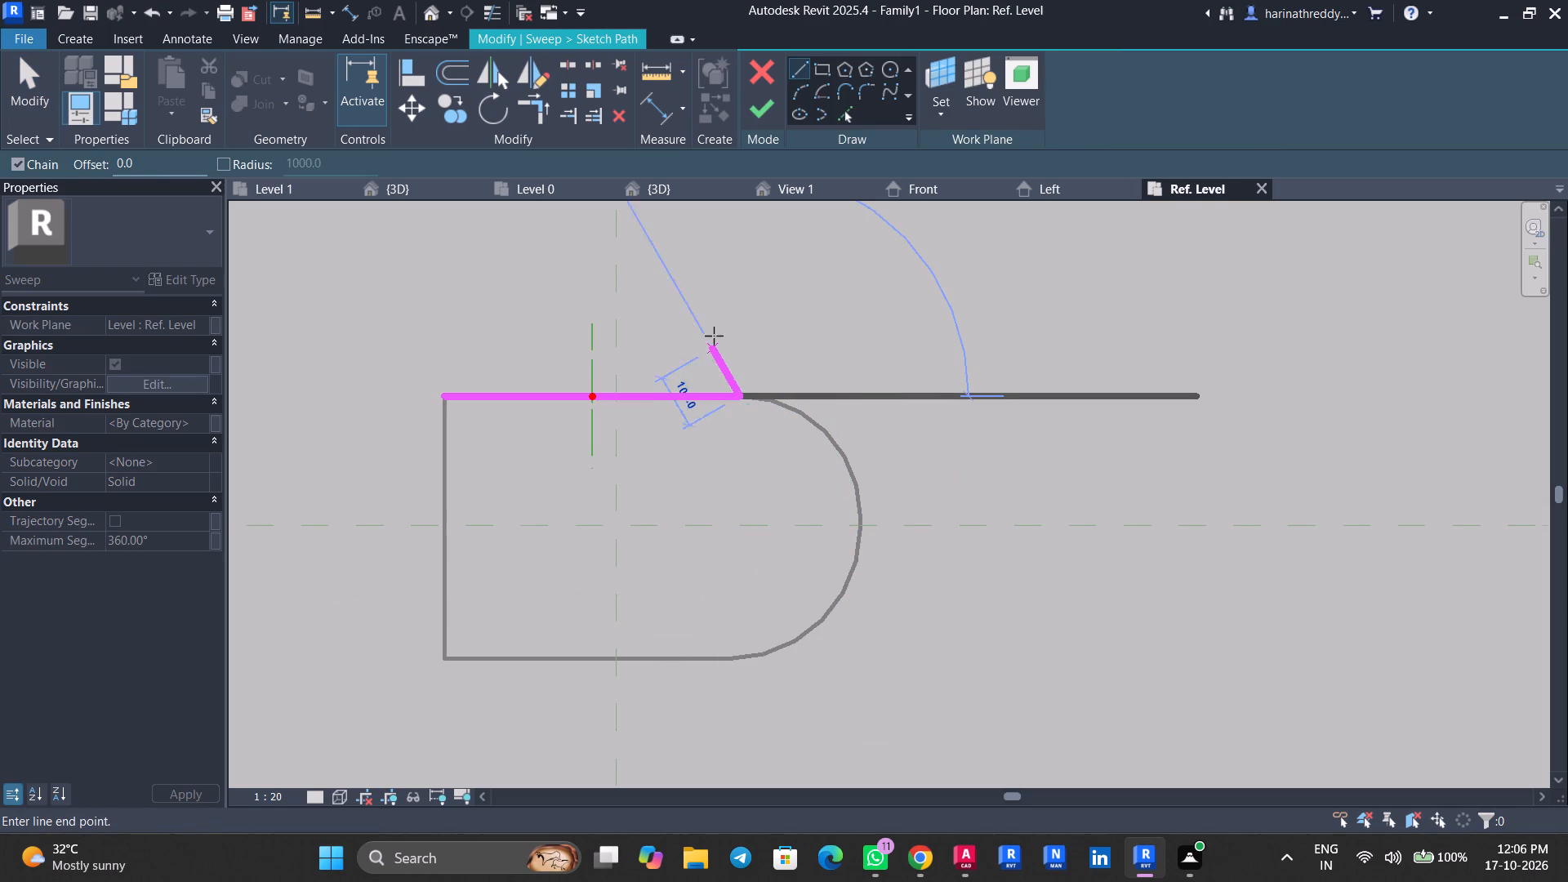
key(Escape)
click(442, 398)
key(Escape)
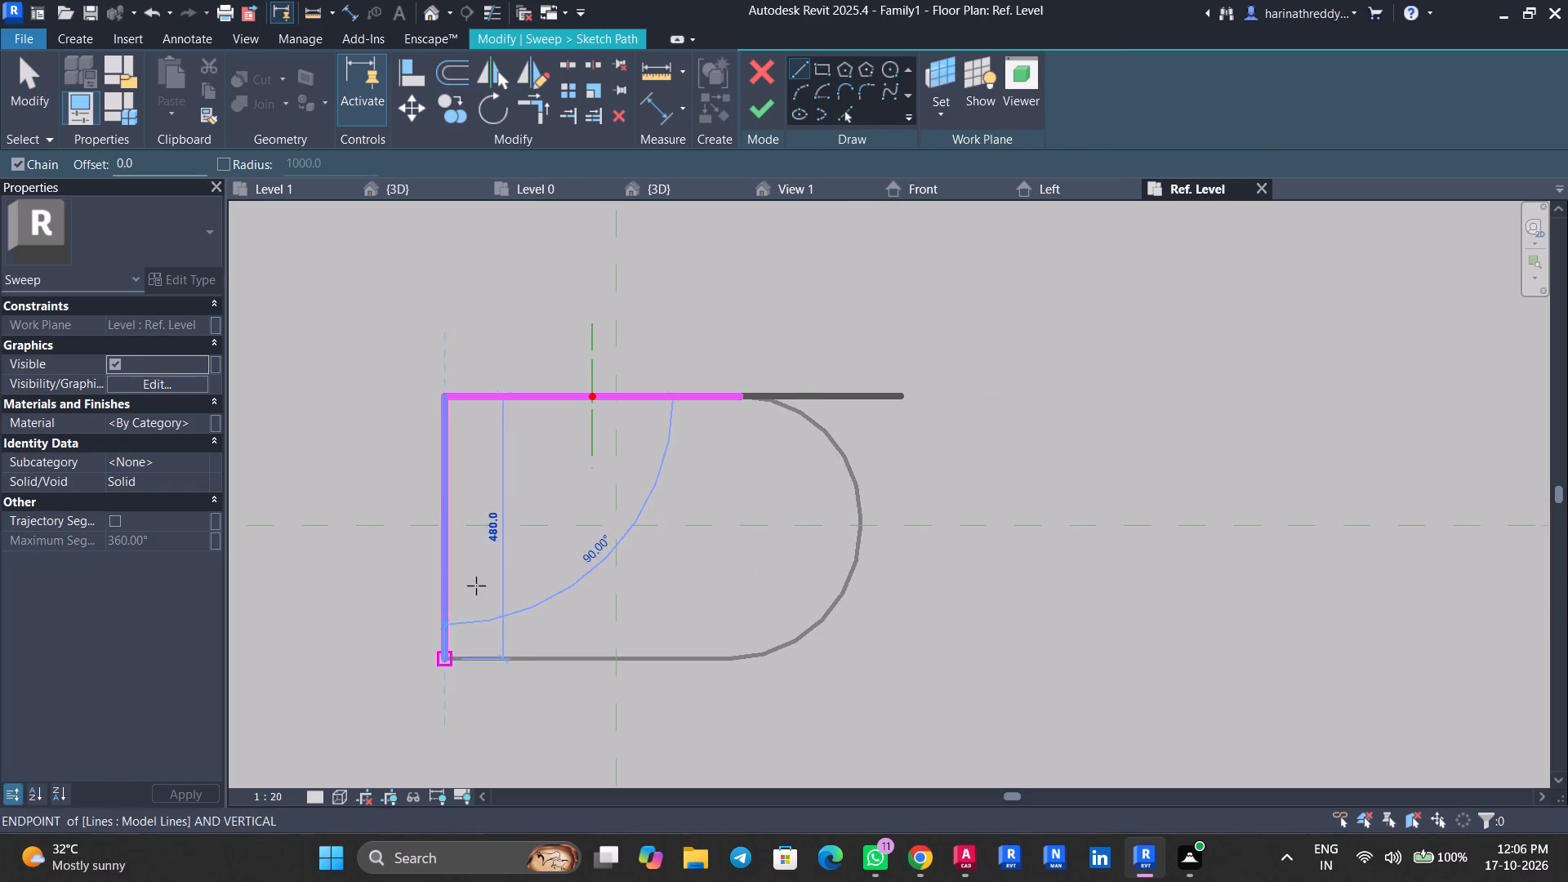
click(840, 118)
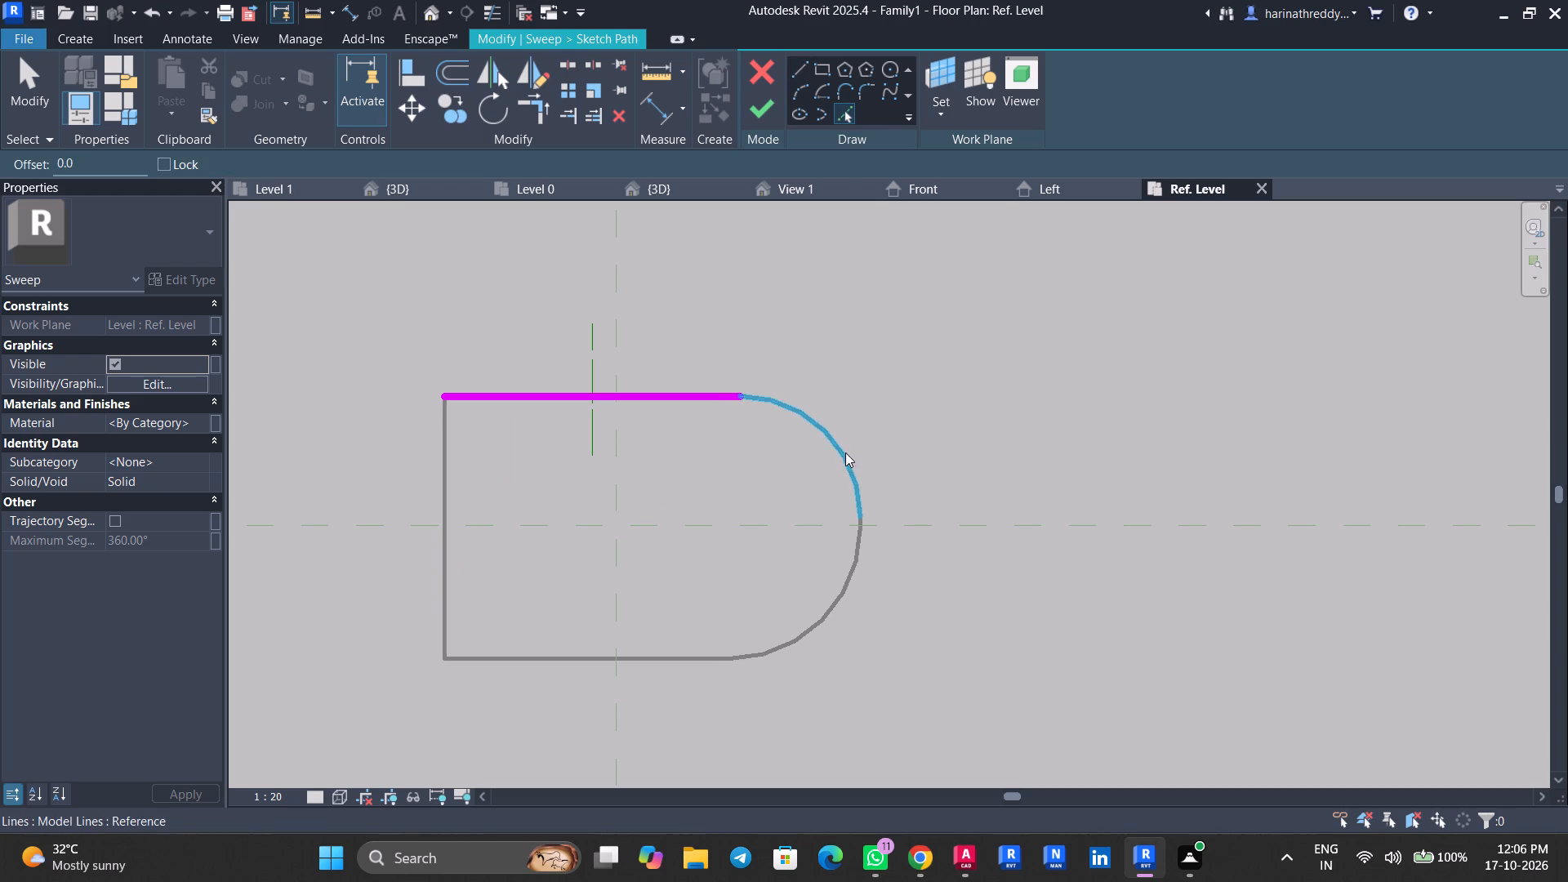
click(844, 452)
click(850, 558)
click(678, 659)
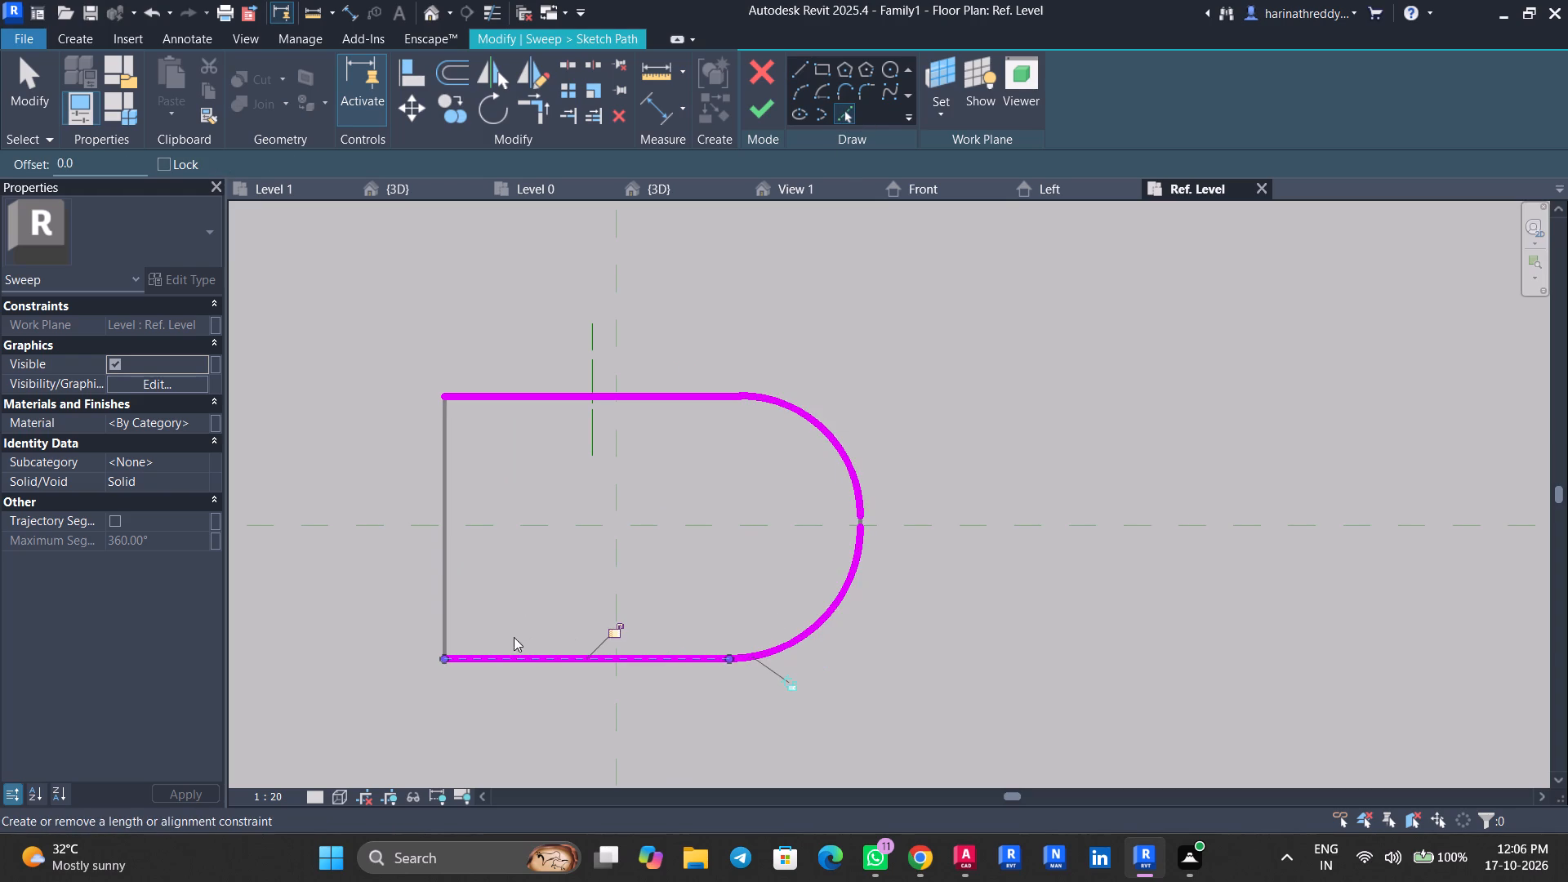
click(448, 552)
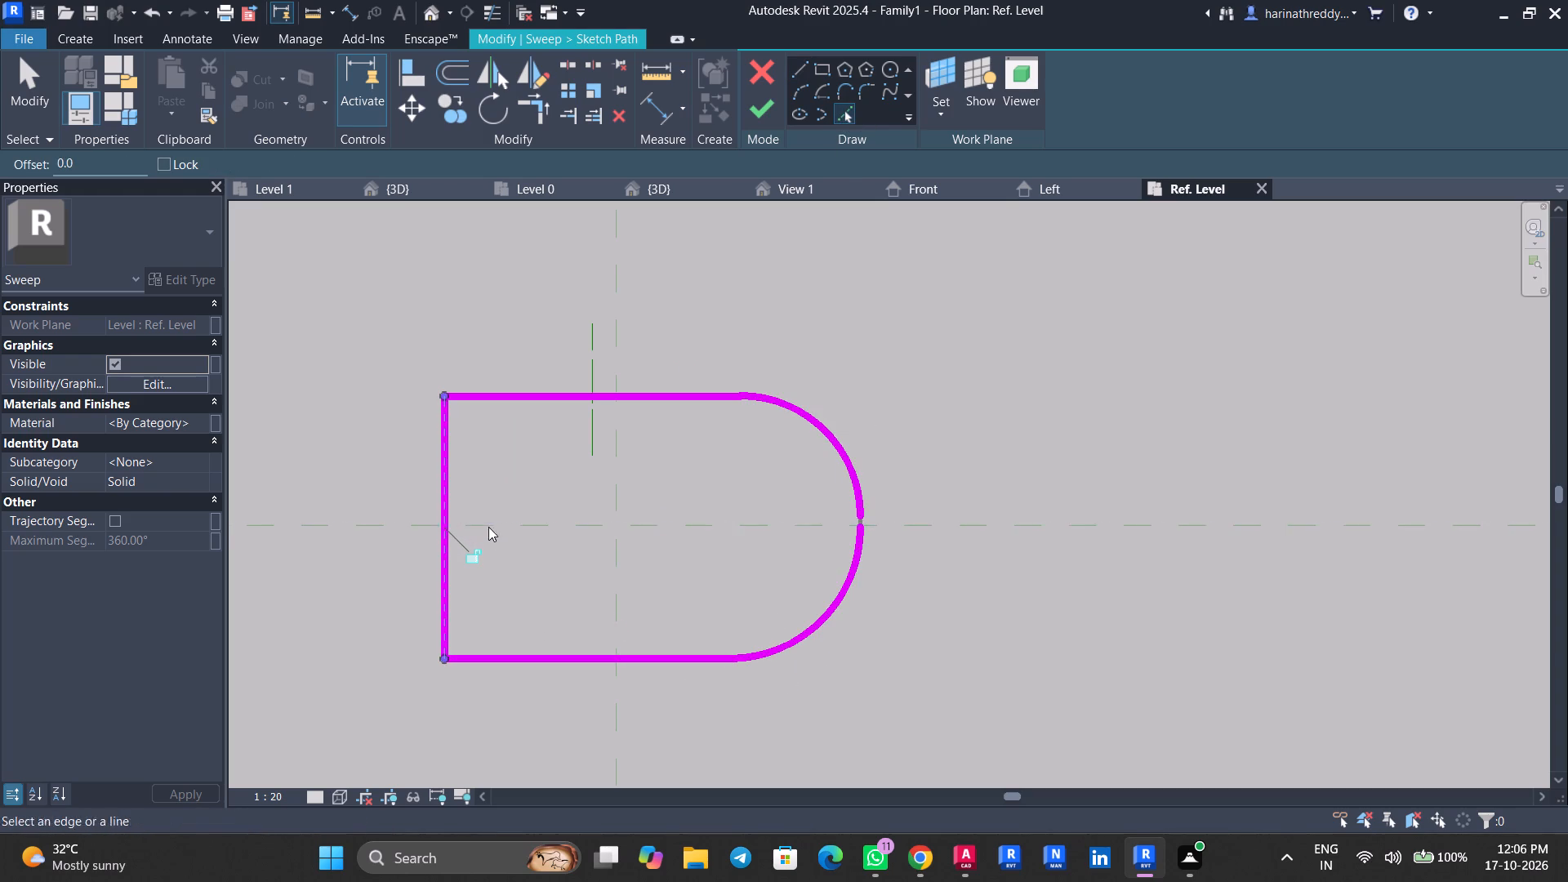
click(755, 117)
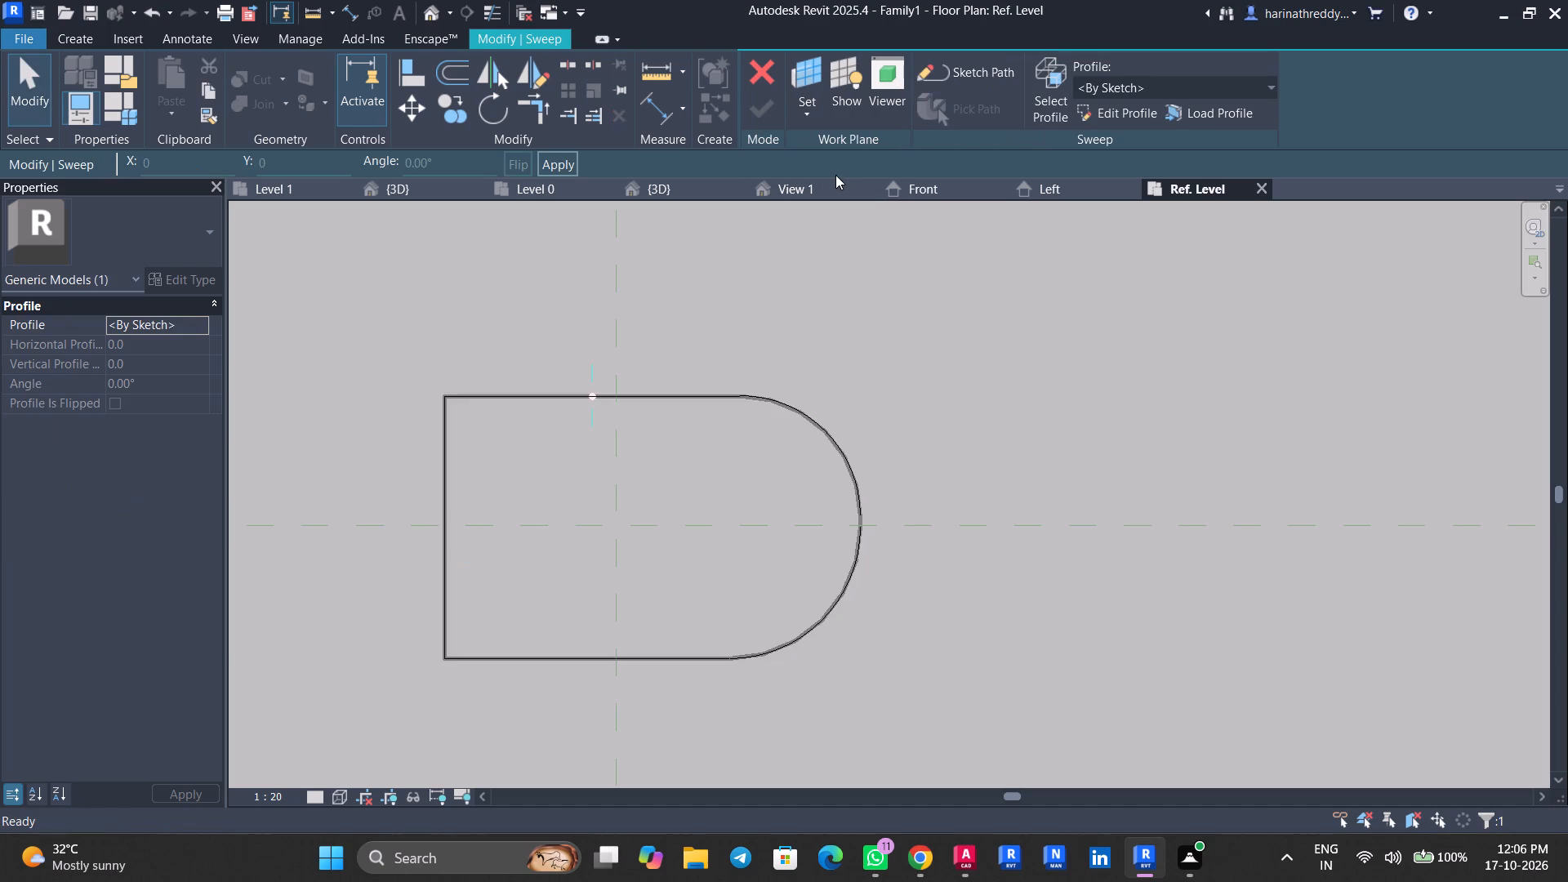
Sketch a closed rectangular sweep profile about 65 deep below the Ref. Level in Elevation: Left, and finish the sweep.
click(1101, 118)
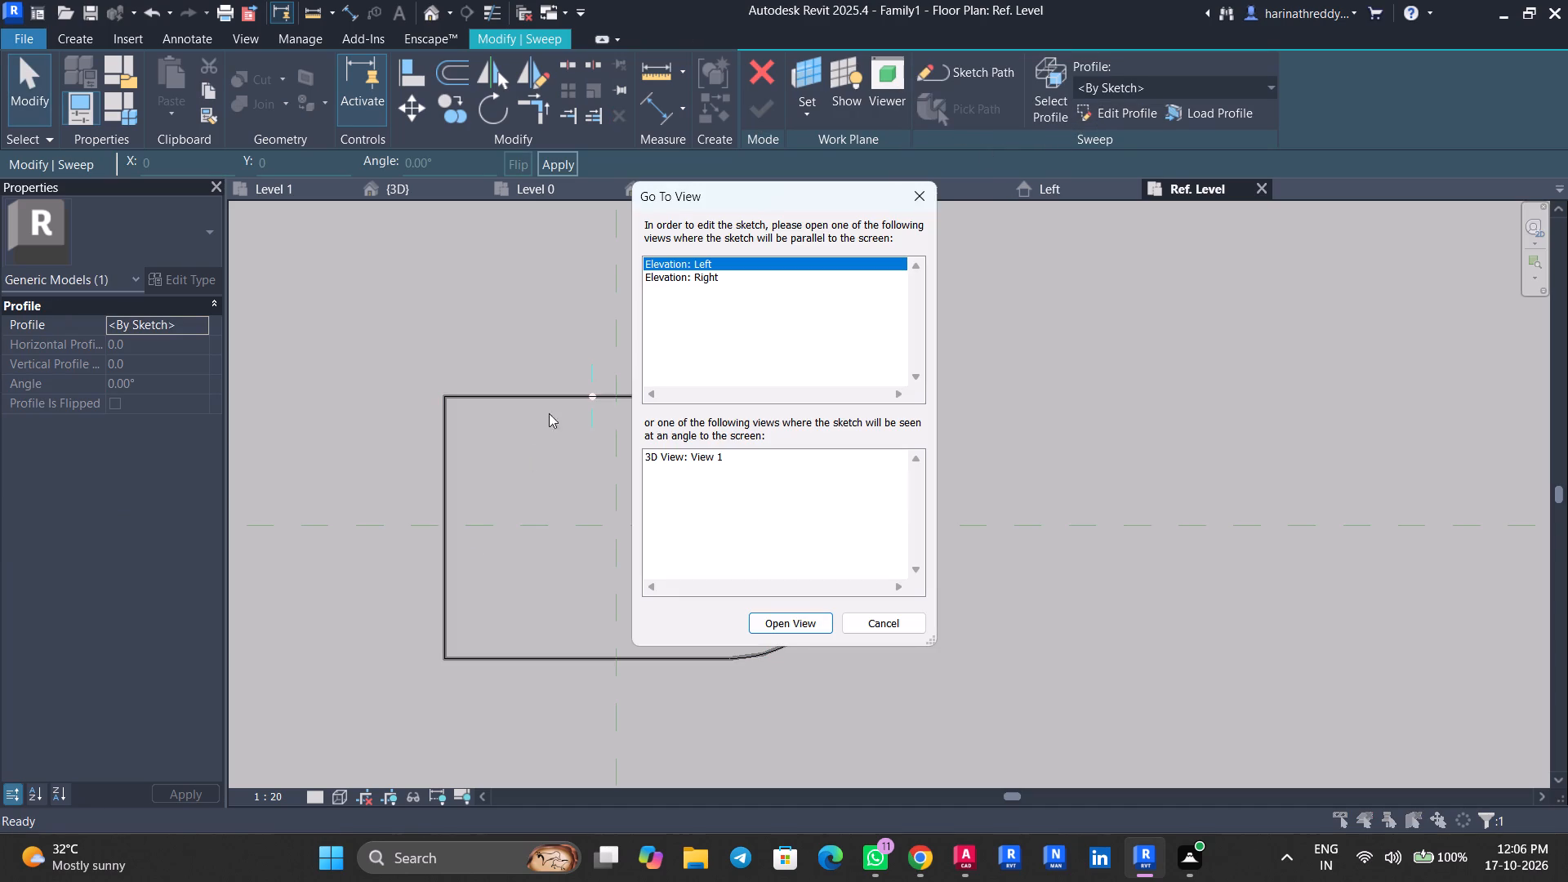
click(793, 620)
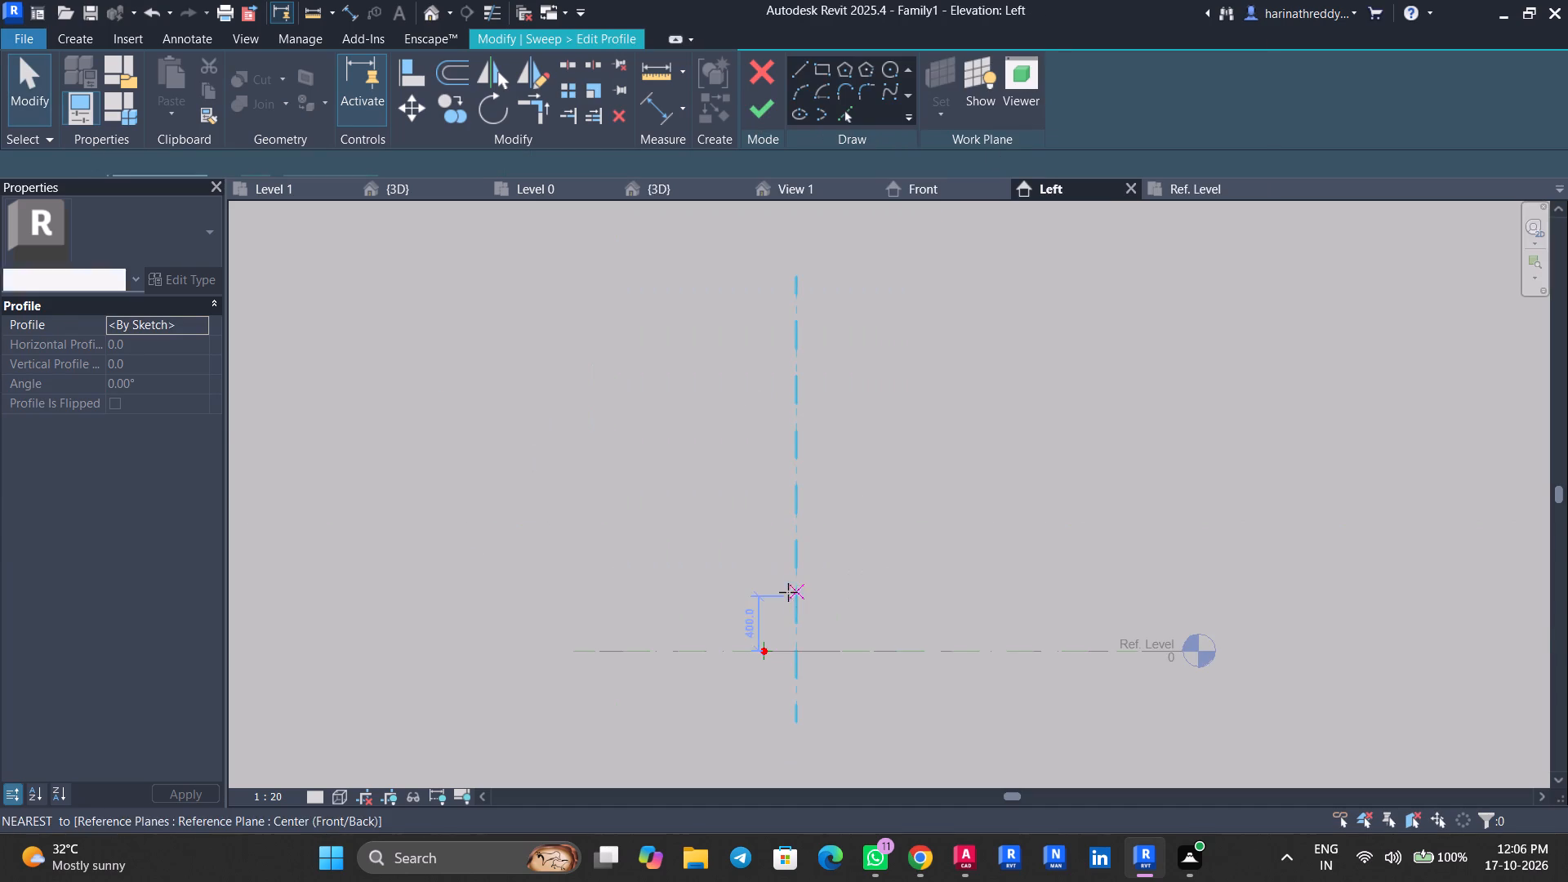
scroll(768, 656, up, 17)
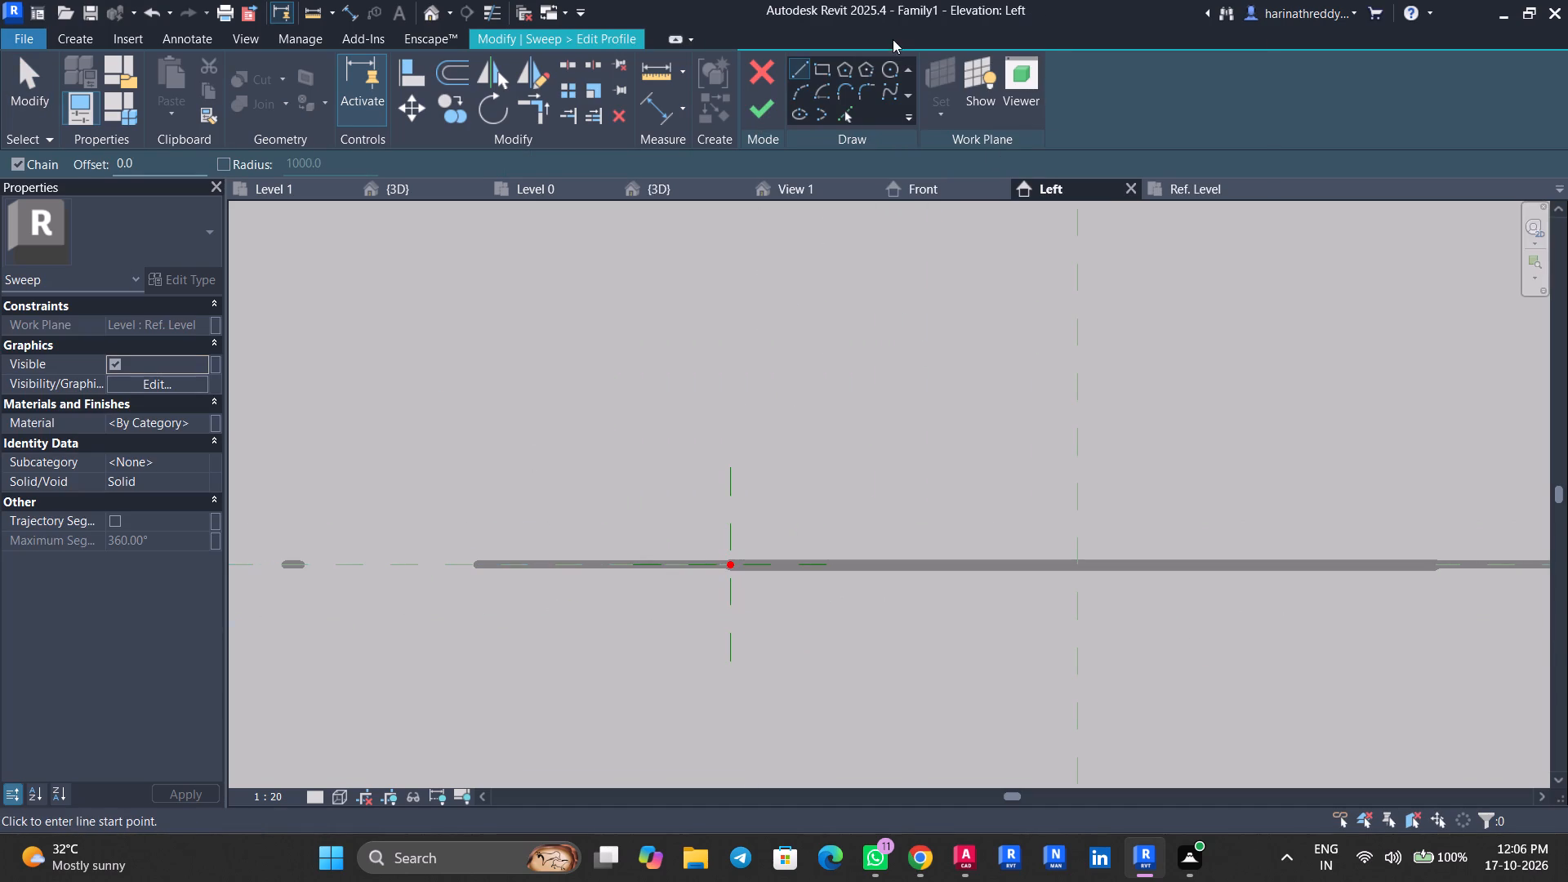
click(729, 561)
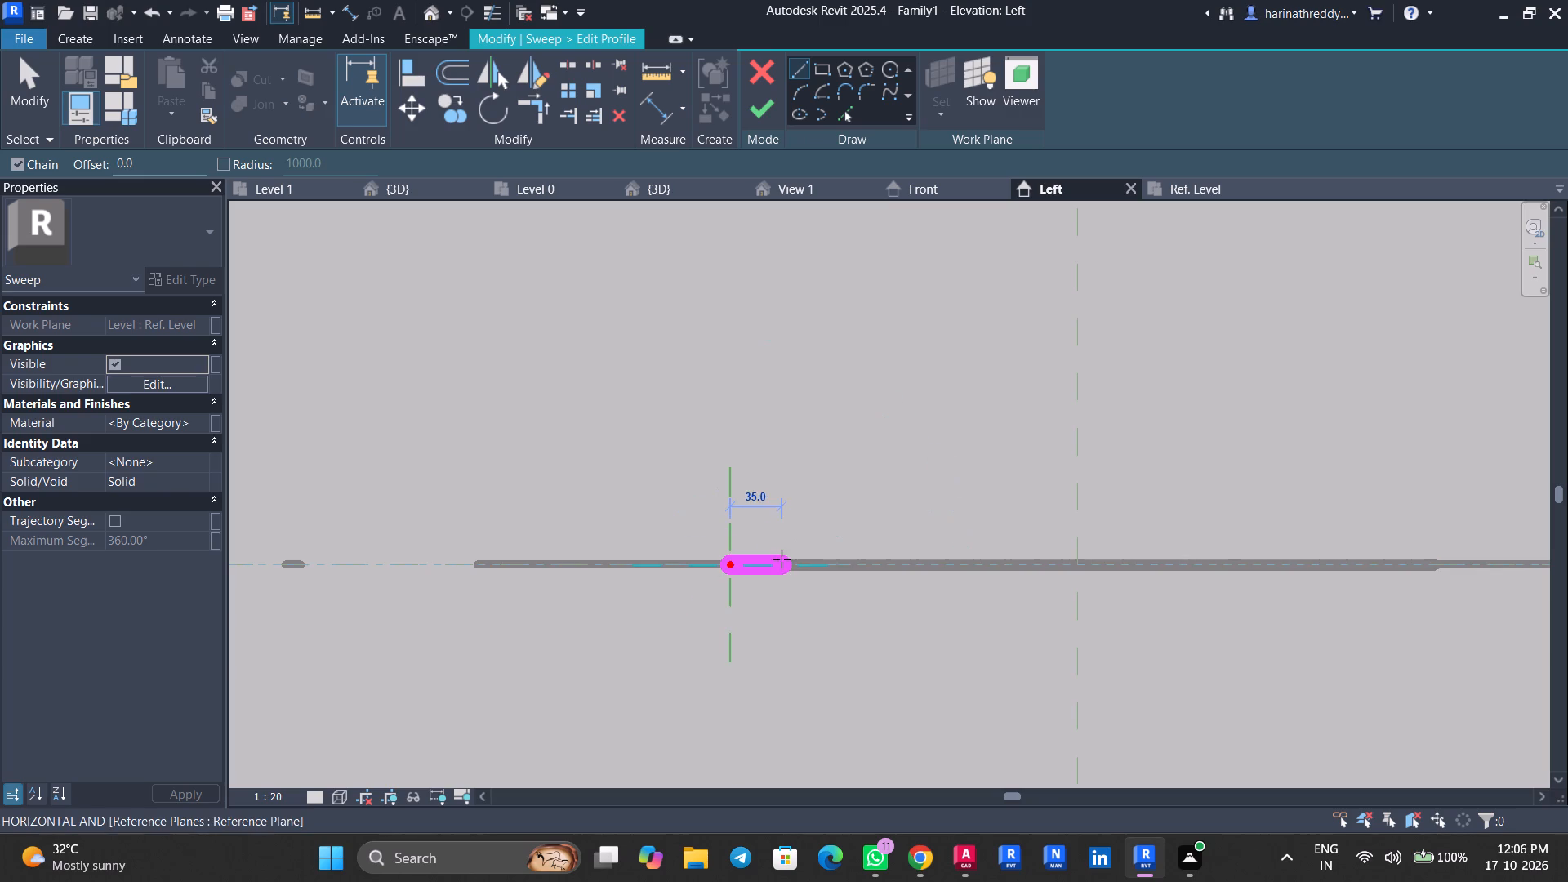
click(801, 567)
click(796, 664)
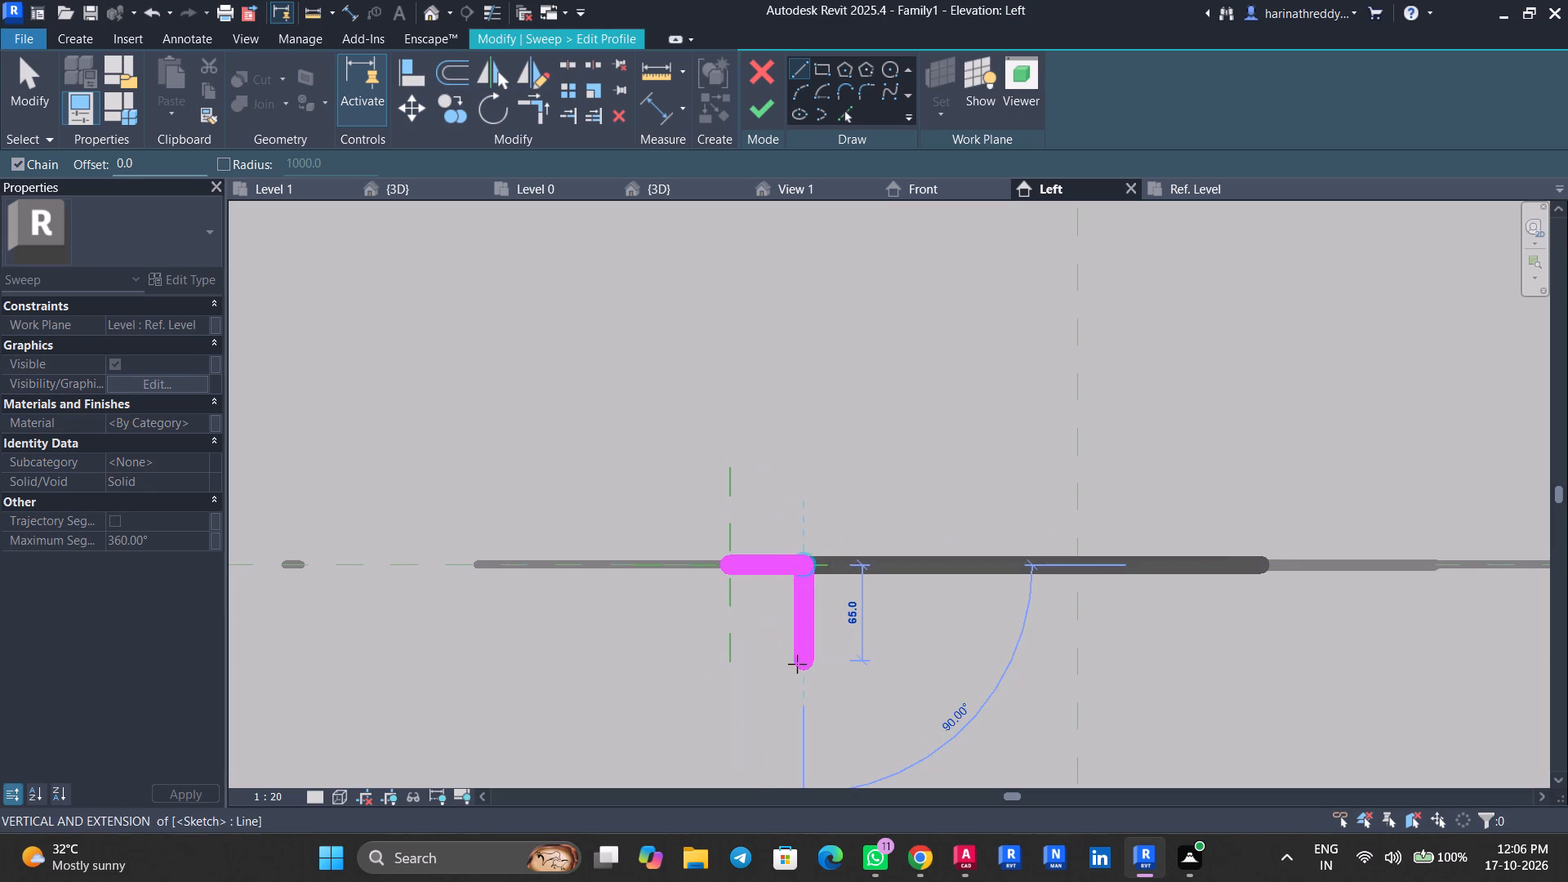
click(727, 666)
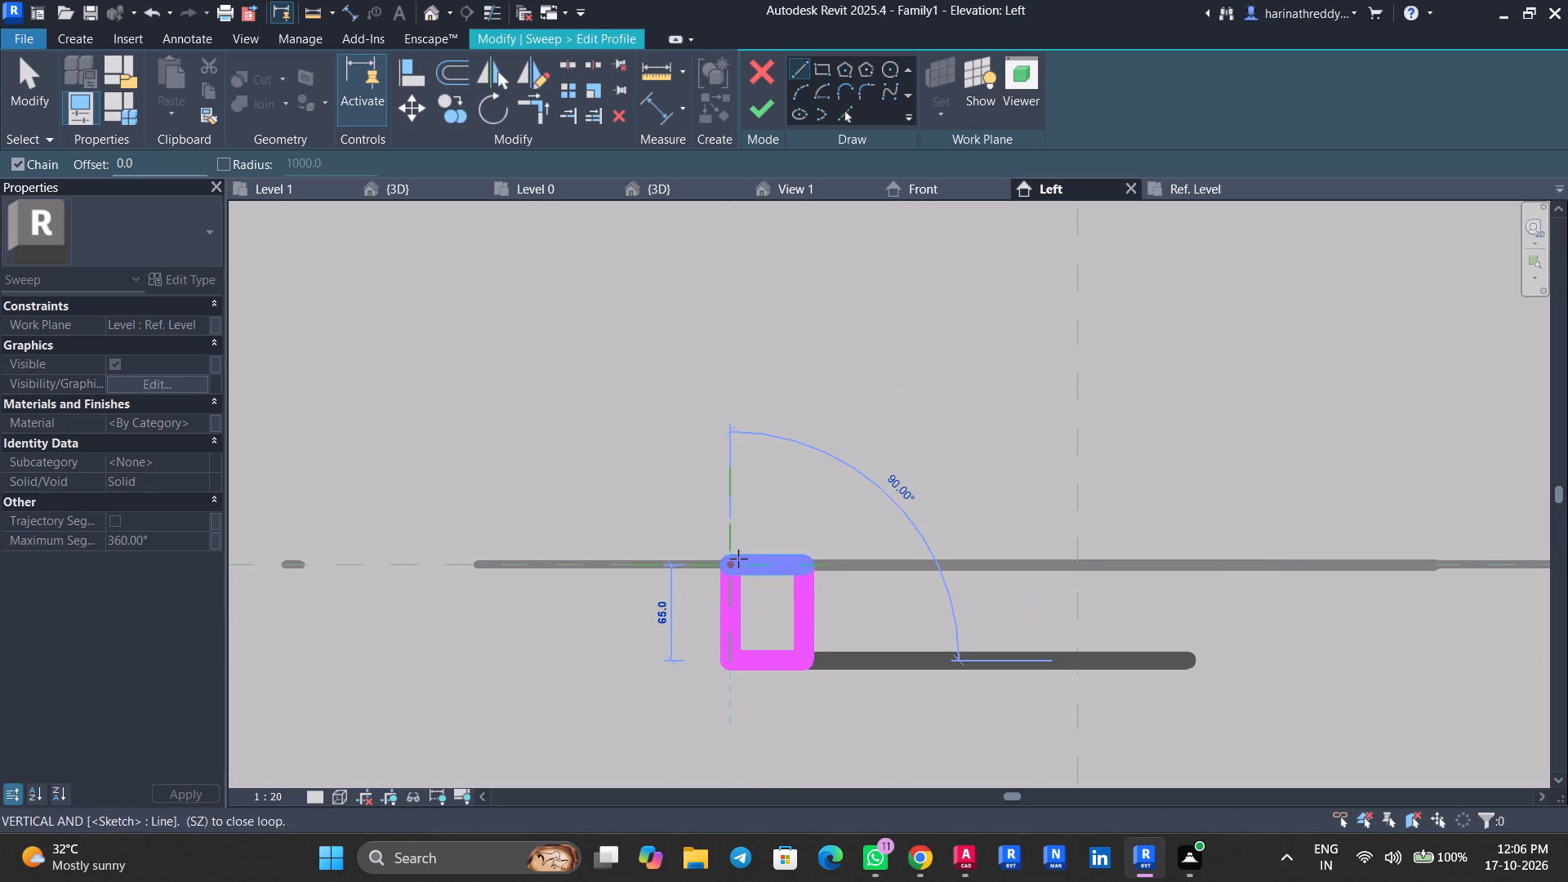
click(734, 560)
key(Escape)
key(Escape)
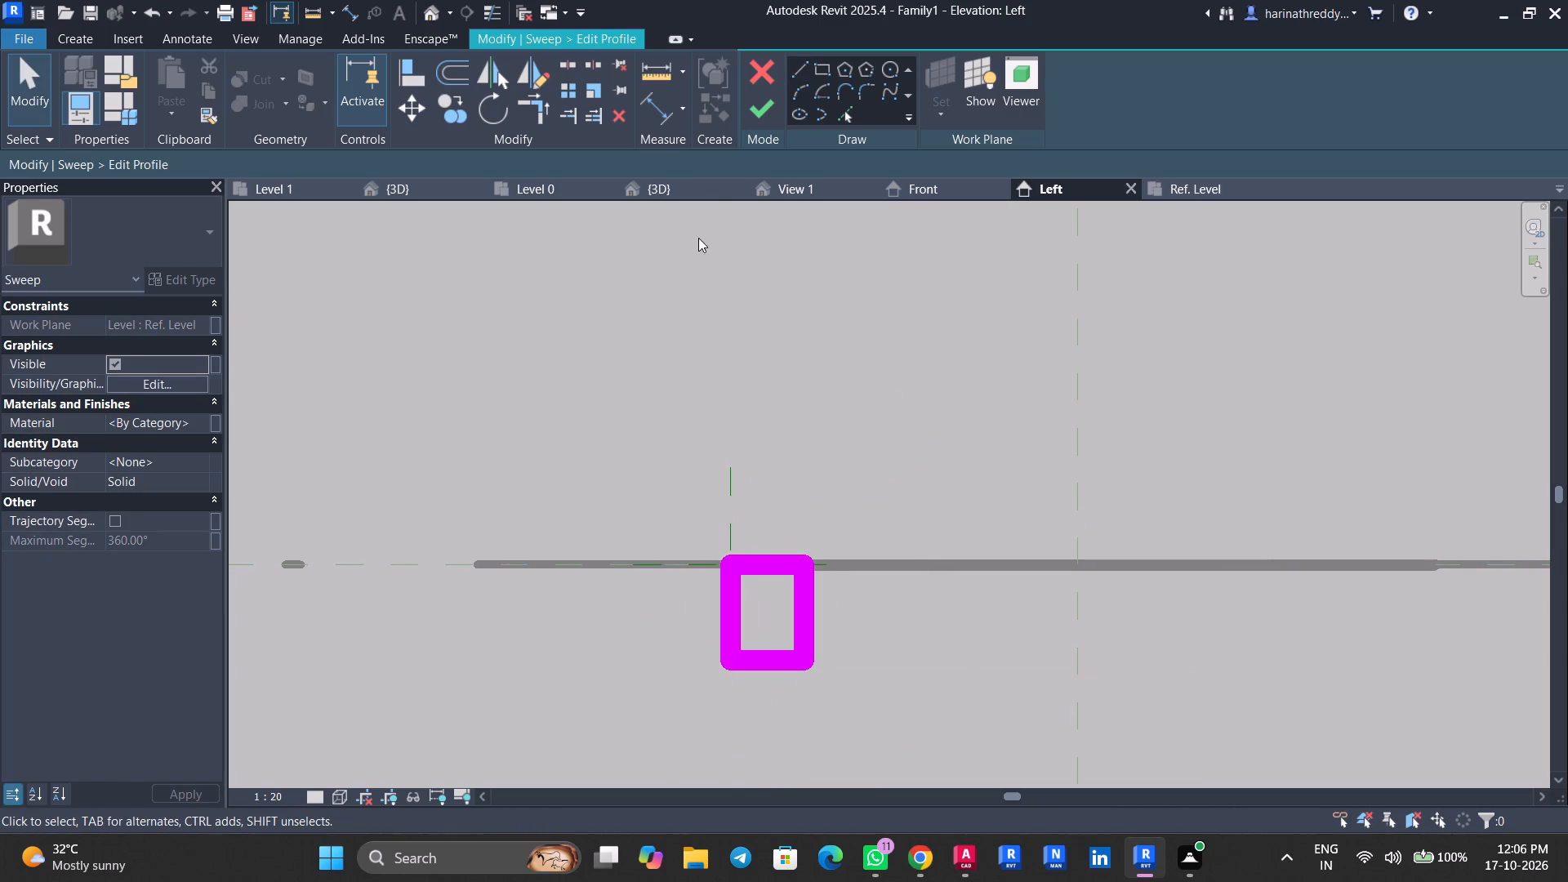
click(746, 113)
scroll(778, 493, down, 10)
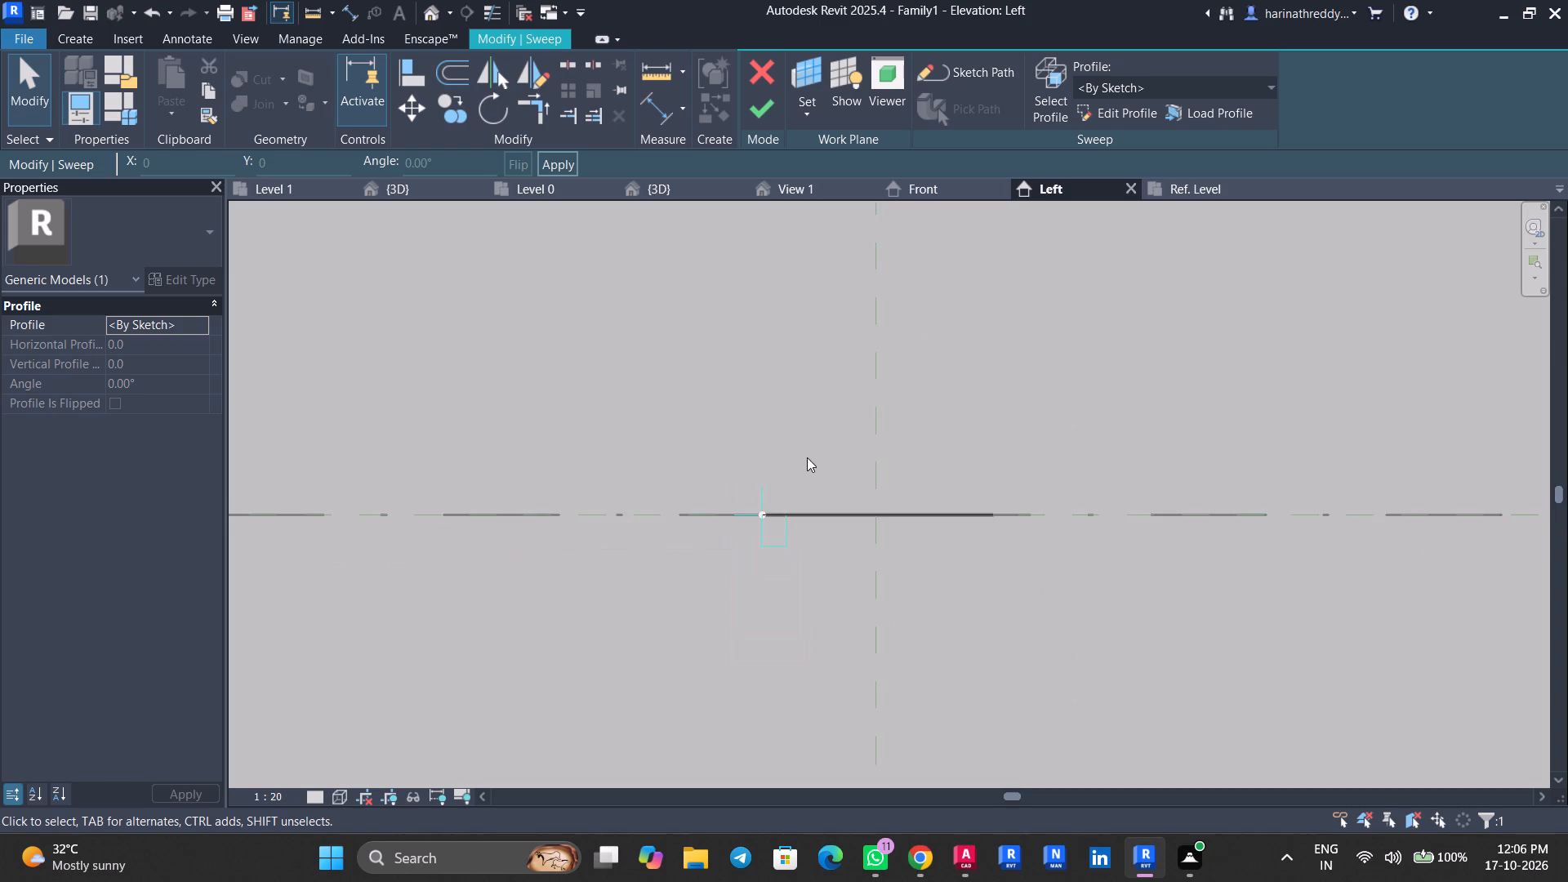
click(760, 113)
Set the default 3D view's detail level to Fine and change its visual style to show filled surfaces.
scroll(853, 431, down, 3)
shift+middle_drag(856, 430, 810, 549)
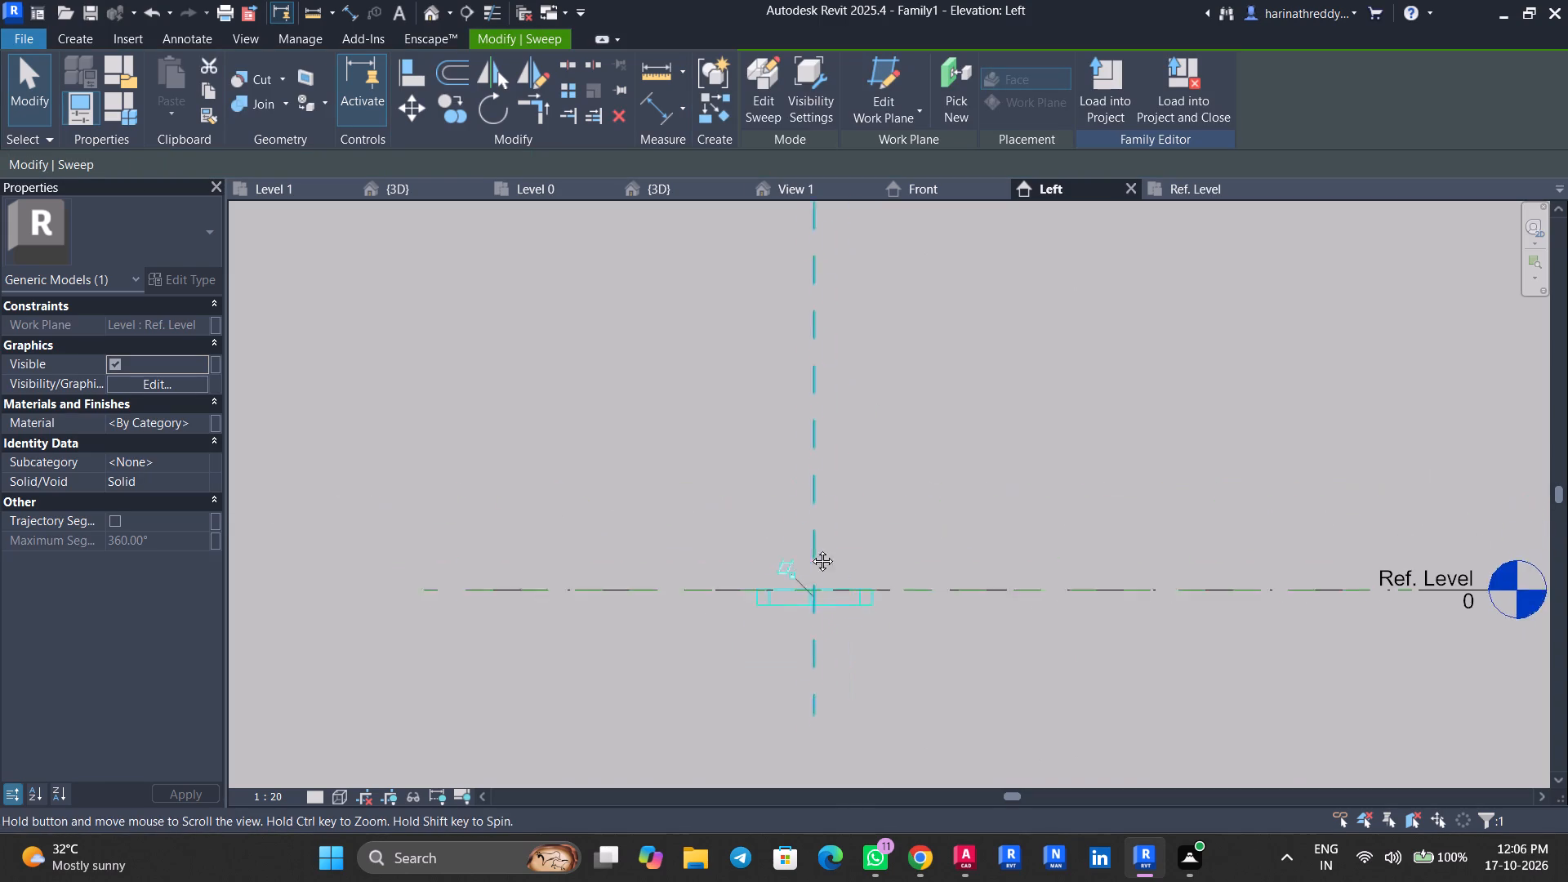
shift+middle_drag(810, 549, 800, 447)
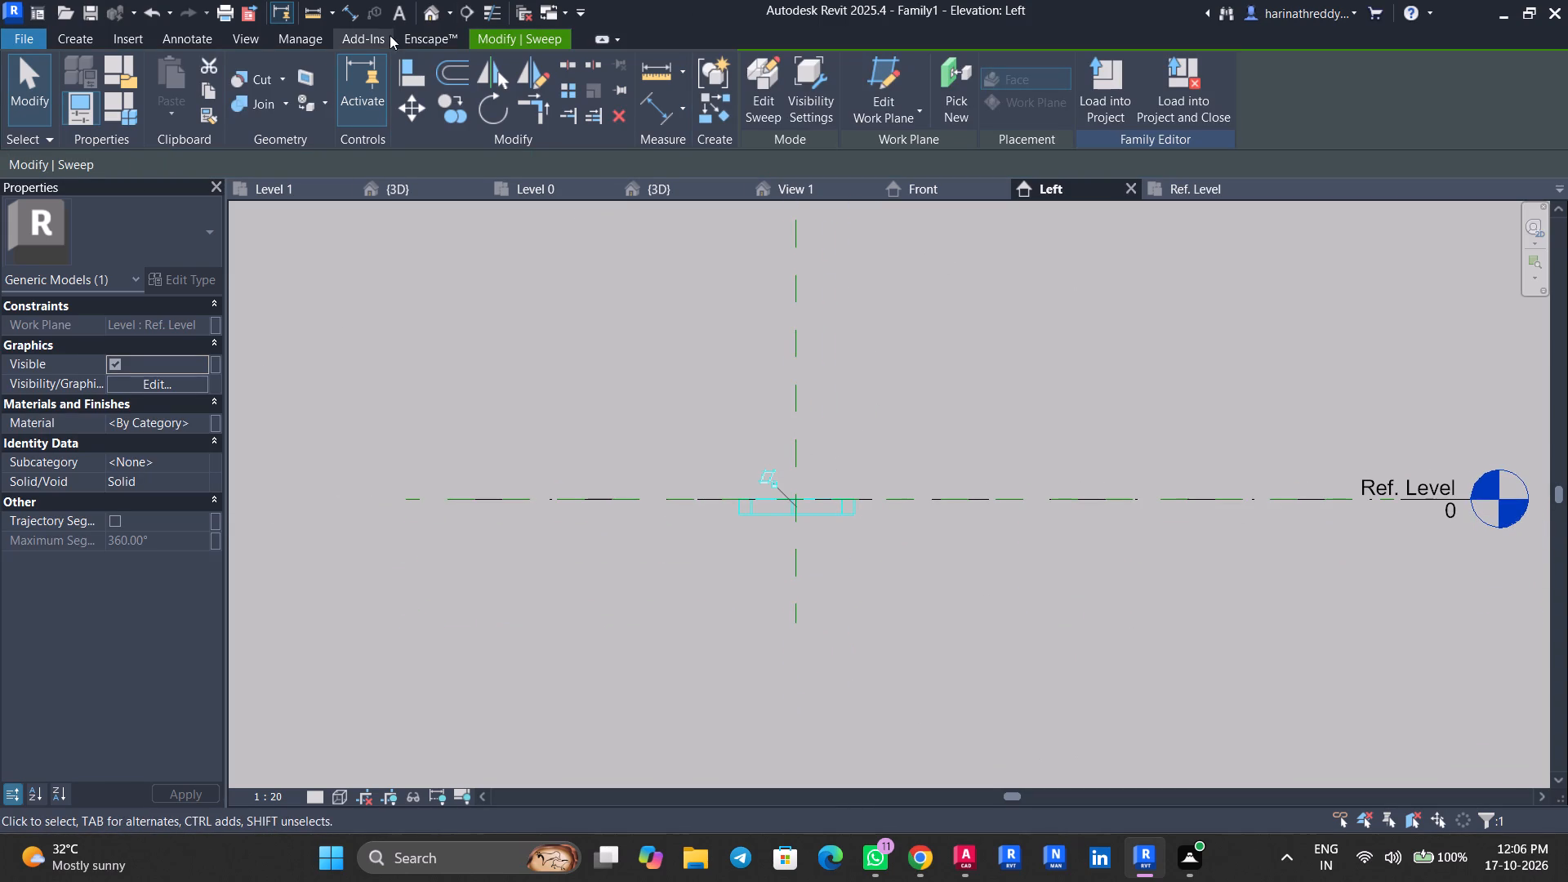
click(429, 13)
scroll(793, 442, down, 3)
shift+middle_drag(793, 443, 914, 221)
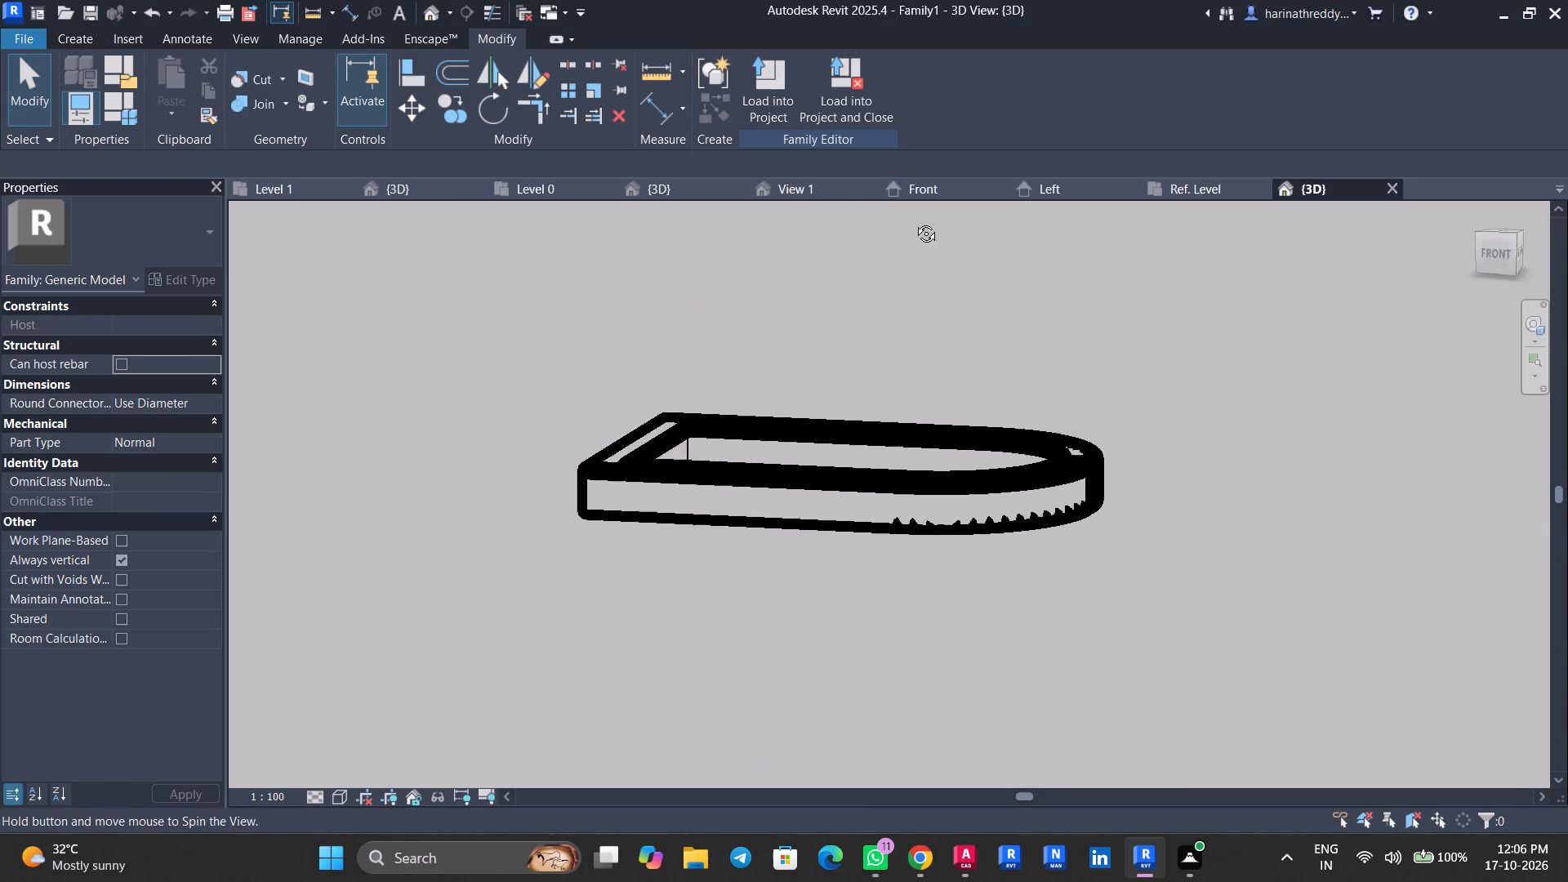
shift+middle_drag(914, 221, 818, 363)
click(312, 792)
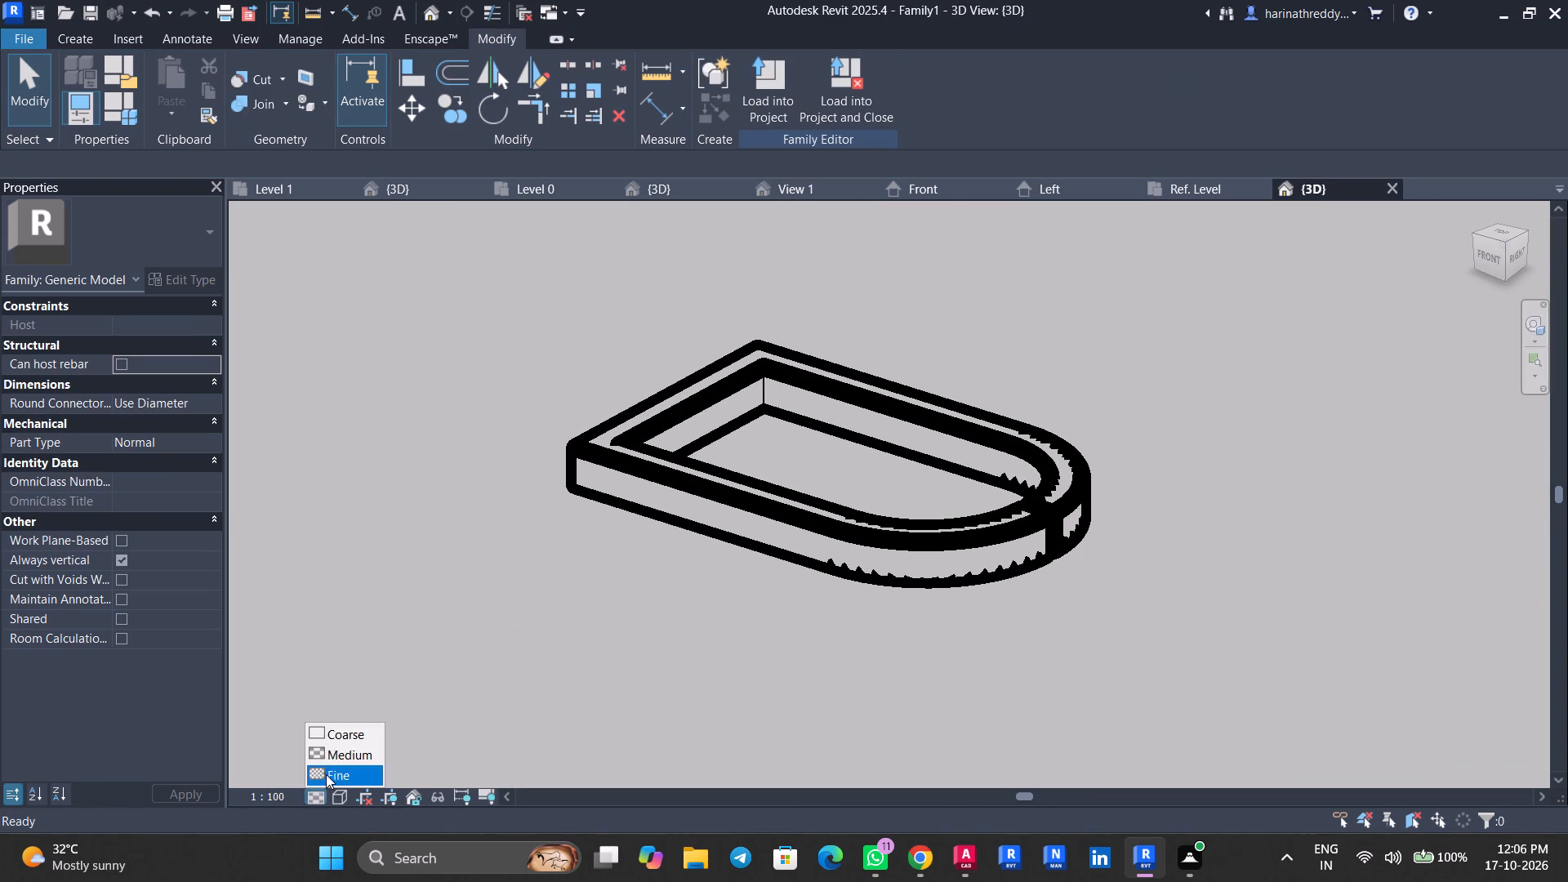
click(327, 773)
click(338, 797)
click(347, 778)
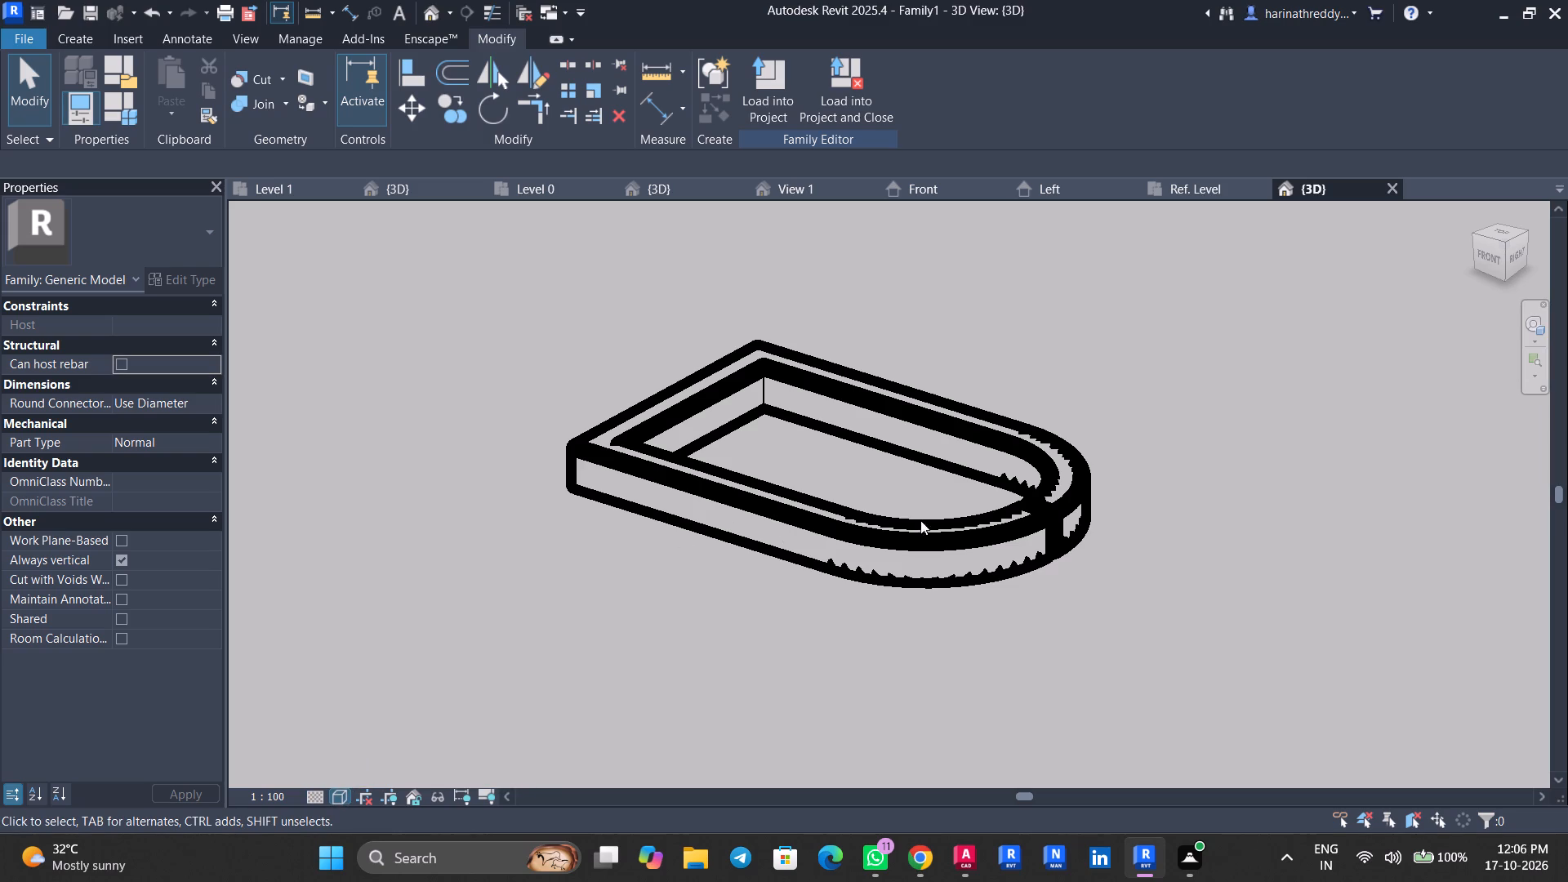
Examine the swept form from several angles in 3D, particularly where its ends meet on the curved side.
scroll(854, 550, up, 6)
shift+middle_drag(923, 605, 675, 573)
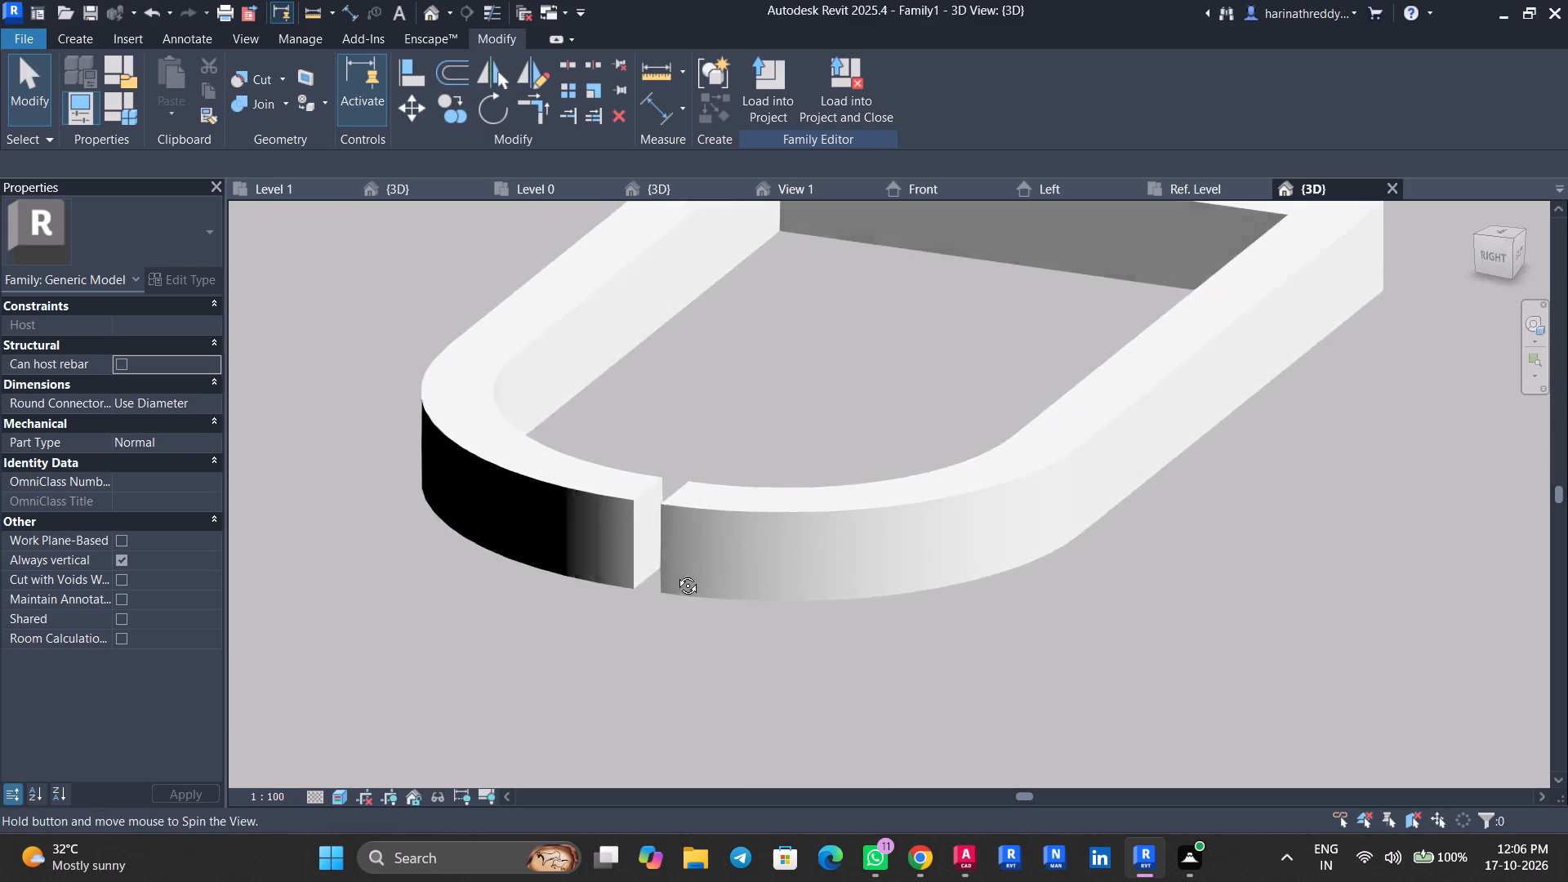
shift+middle_drag(675, 573, 896, 537)
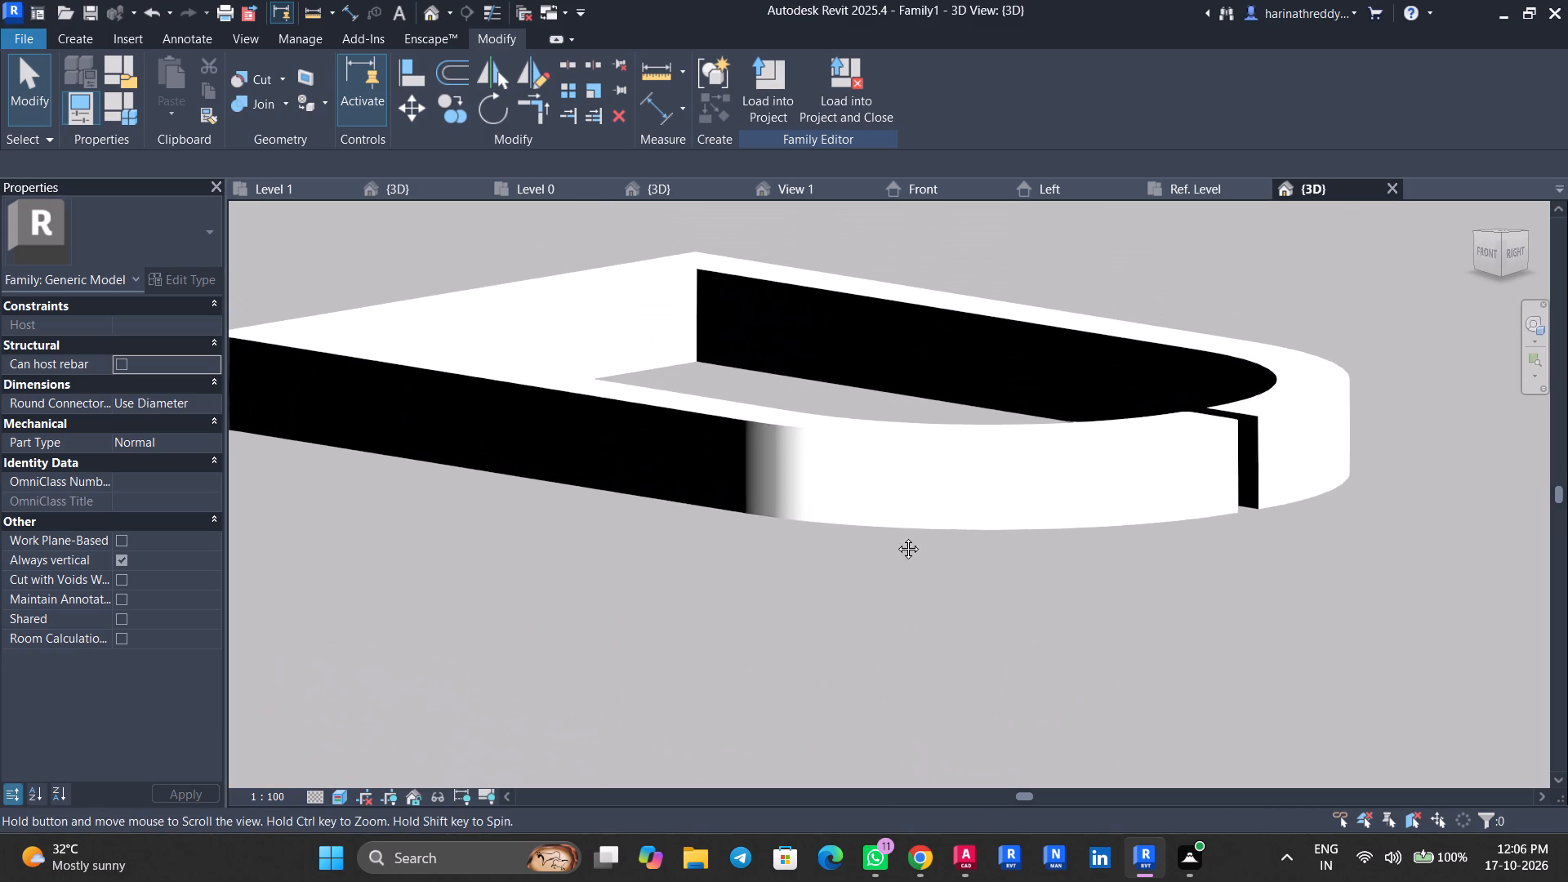
shift+middle_drag(896, 537, 899, 544)
scroll(899, 544, down, 7)
middle_drag(899, 544, 882, 541)
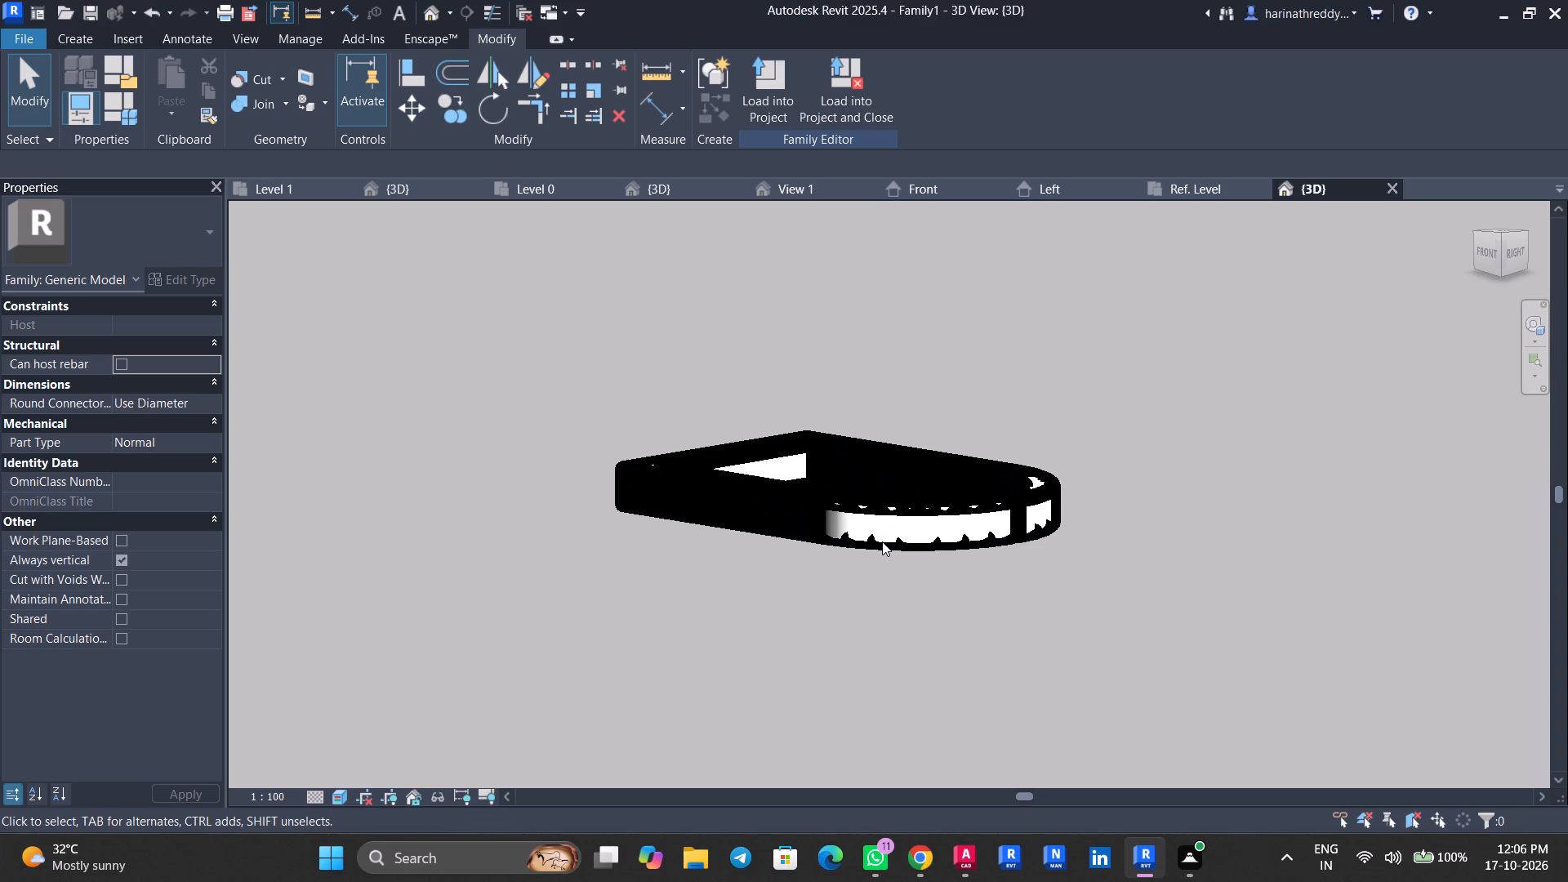
scroll(882, 541, up, 4)
middle_drag(880, 541, 849, 551)
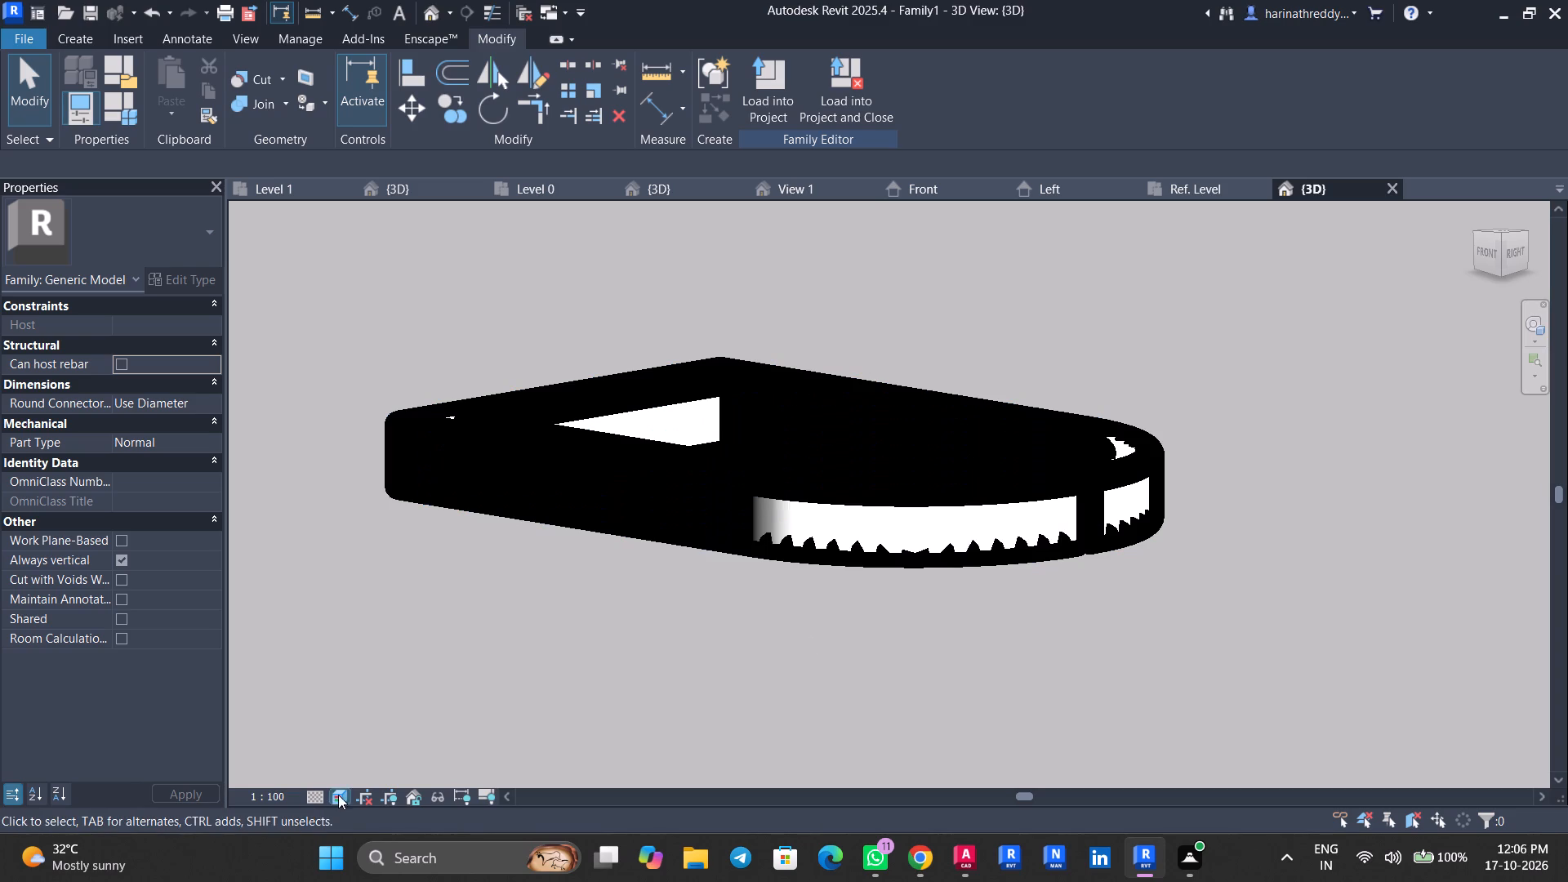
click(314, 795)
click(319, 785)
Examine the swept form in the Ref. Level plan, the Left and Front elevations and View 1.
click(1211, 189)
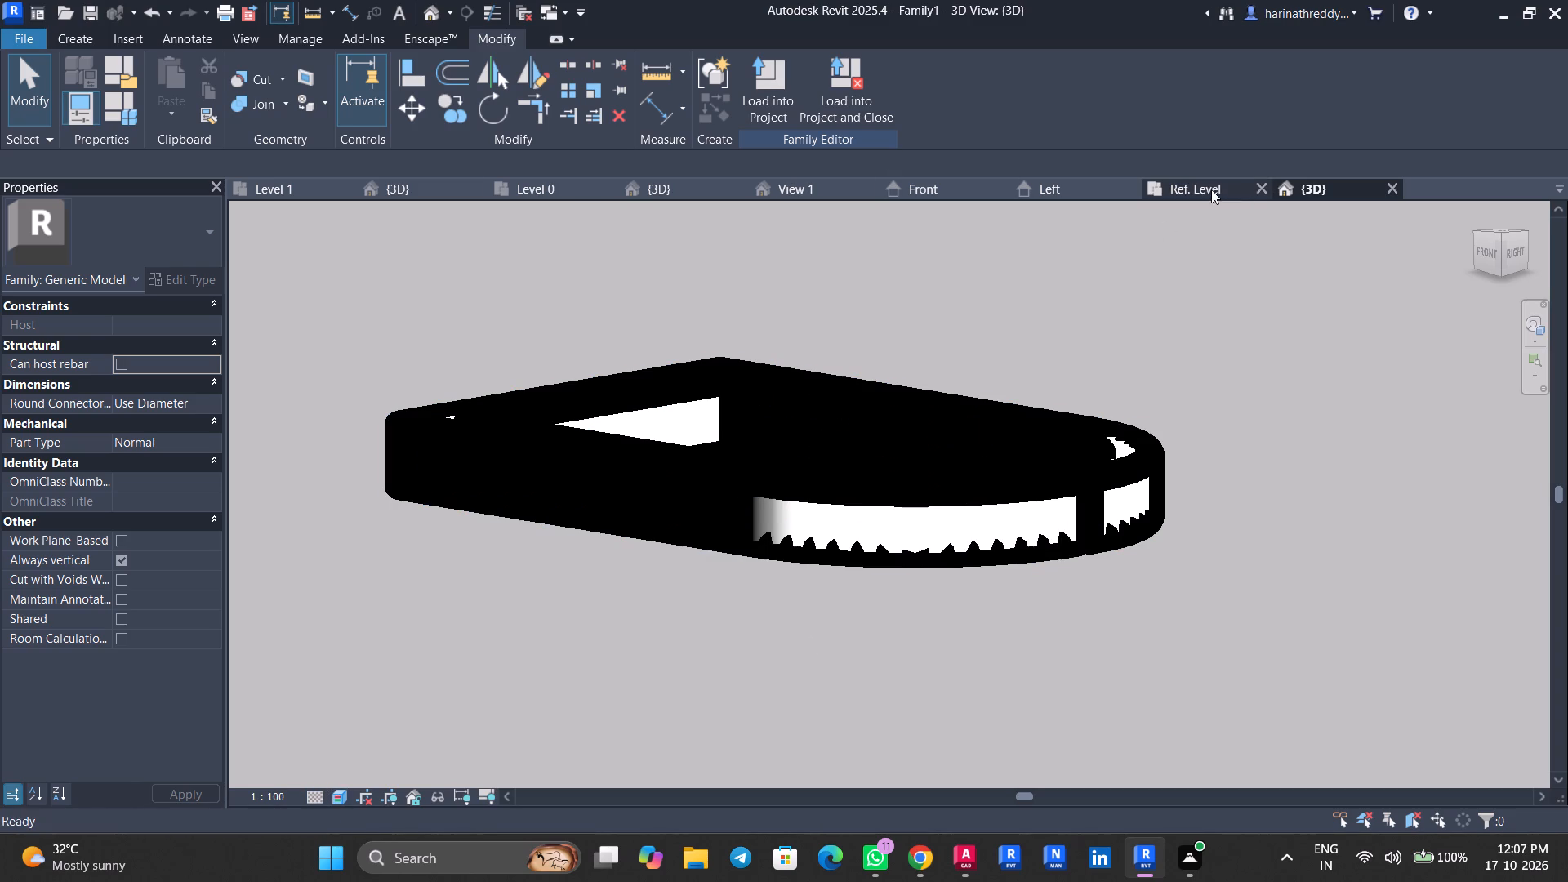
click(827, 549)
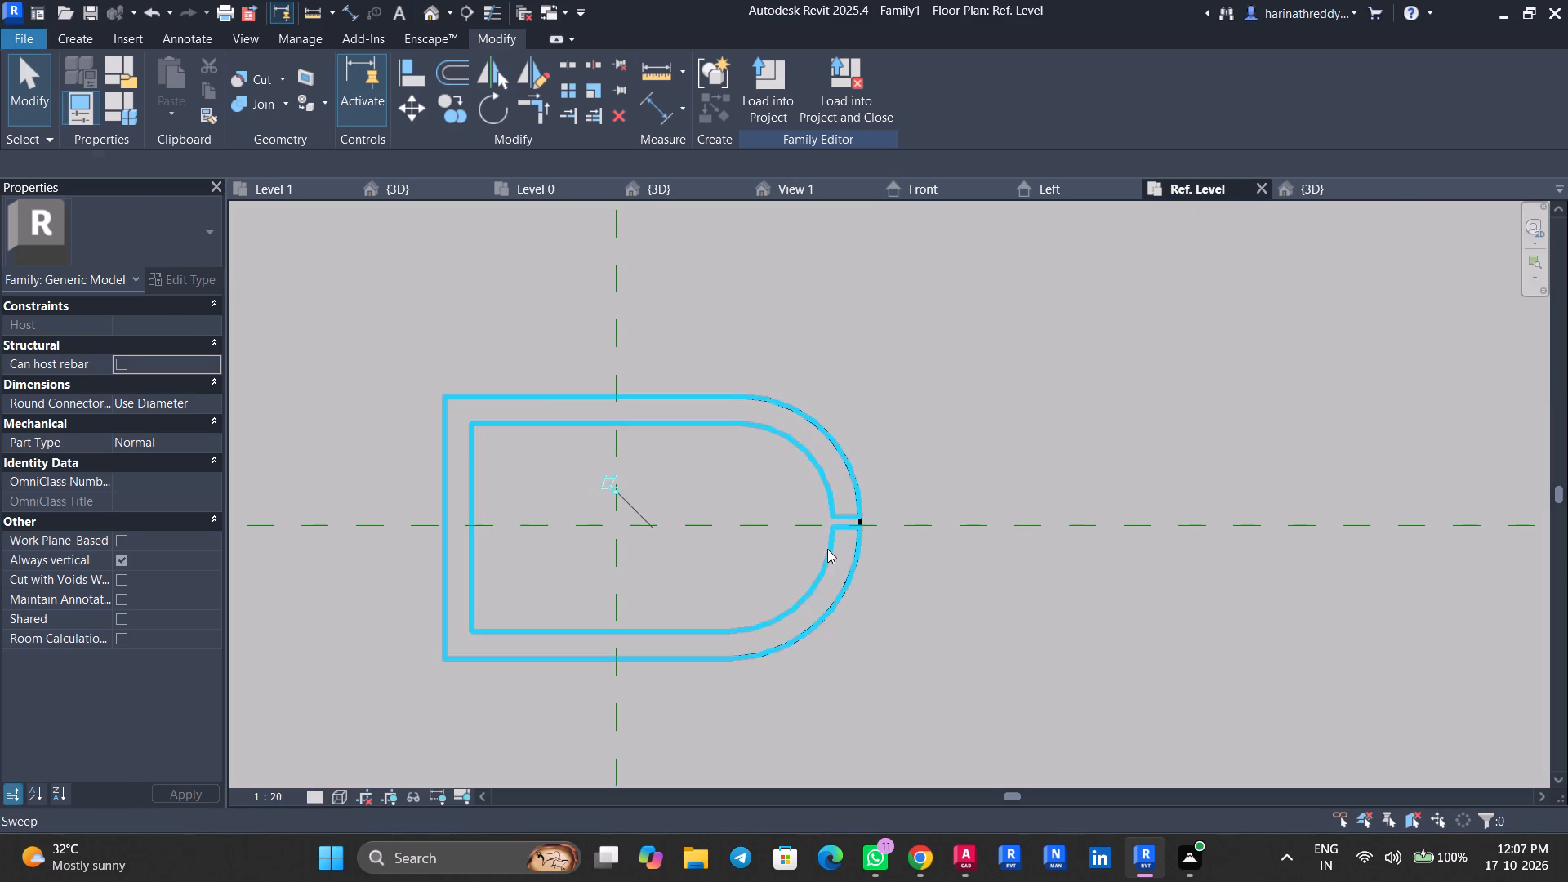
scroll(830, 547, up, 4)
scroll(956, 509, down, 4)
click(1044, 625)
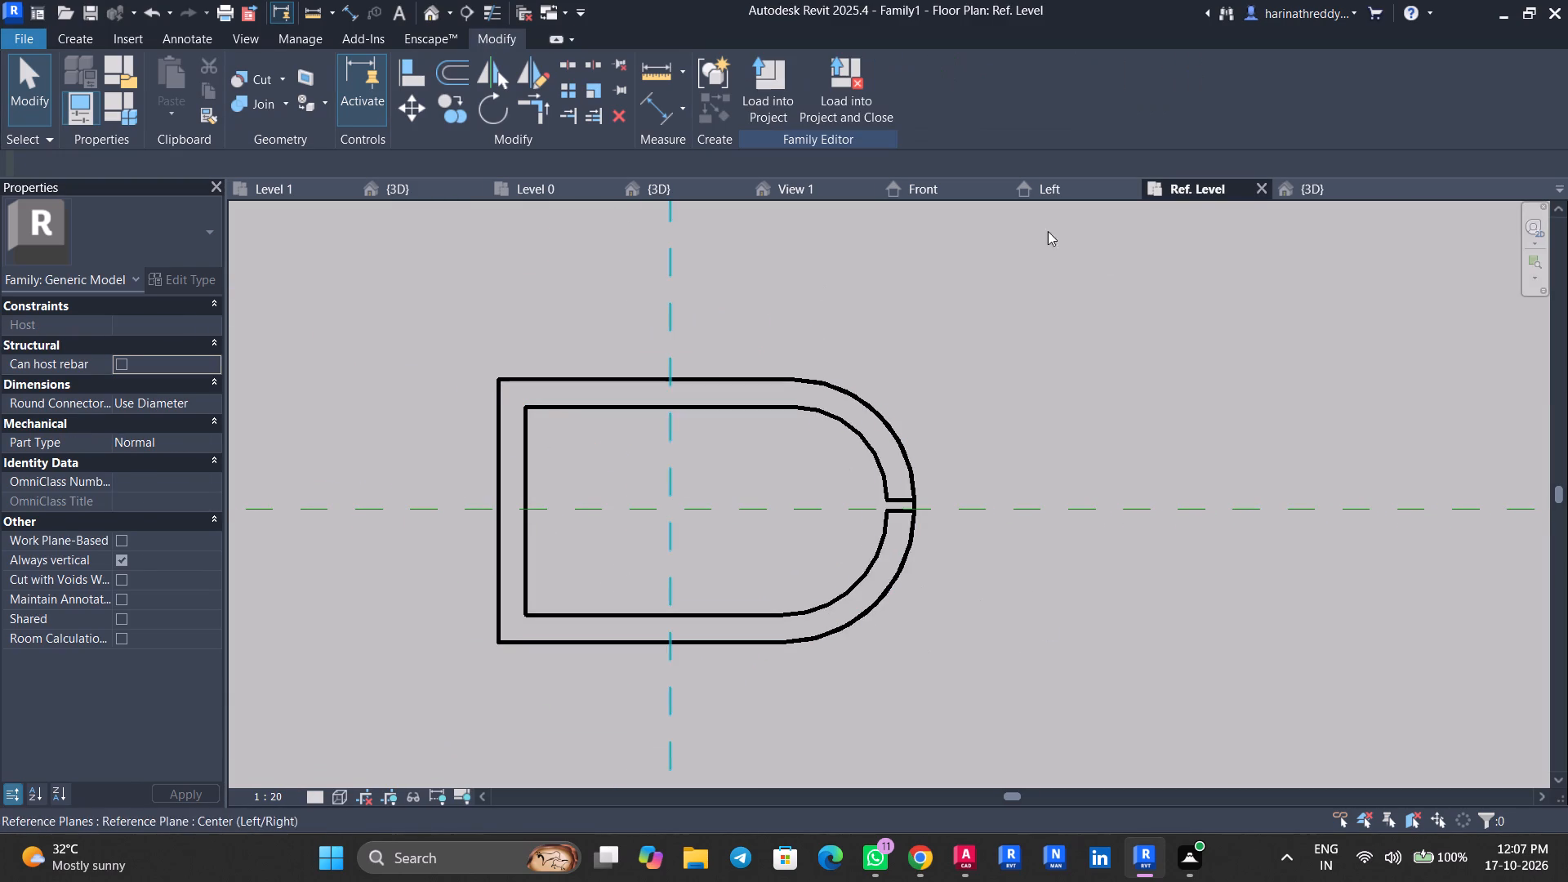
click(1041, 189)
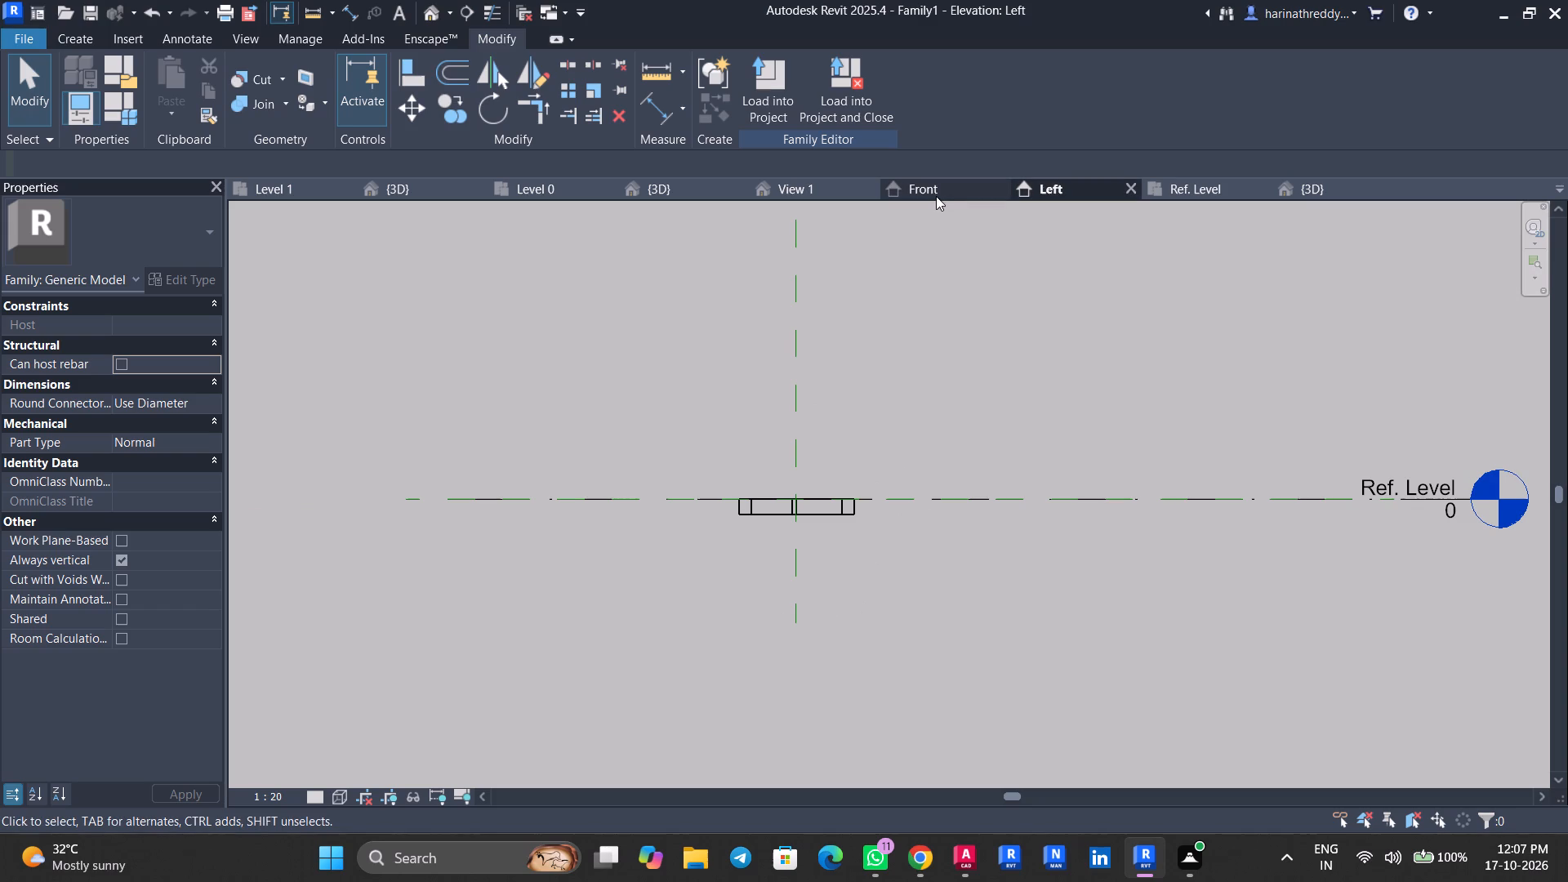
key(ctrl+z)
ctrl+click(934, 194)
key(ctrl+z)
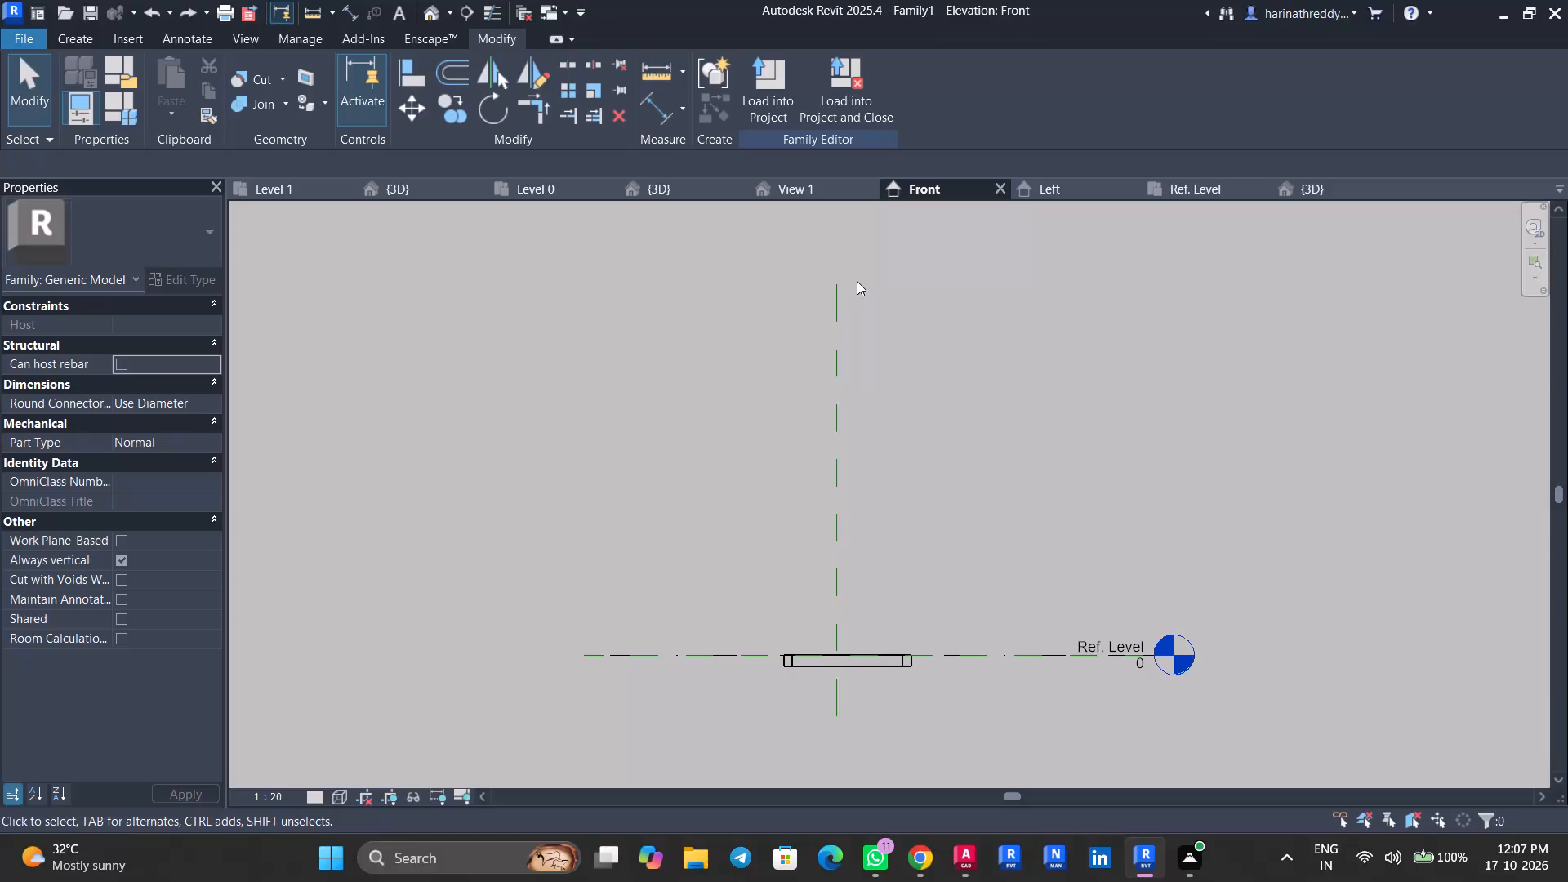
click(810, 191)
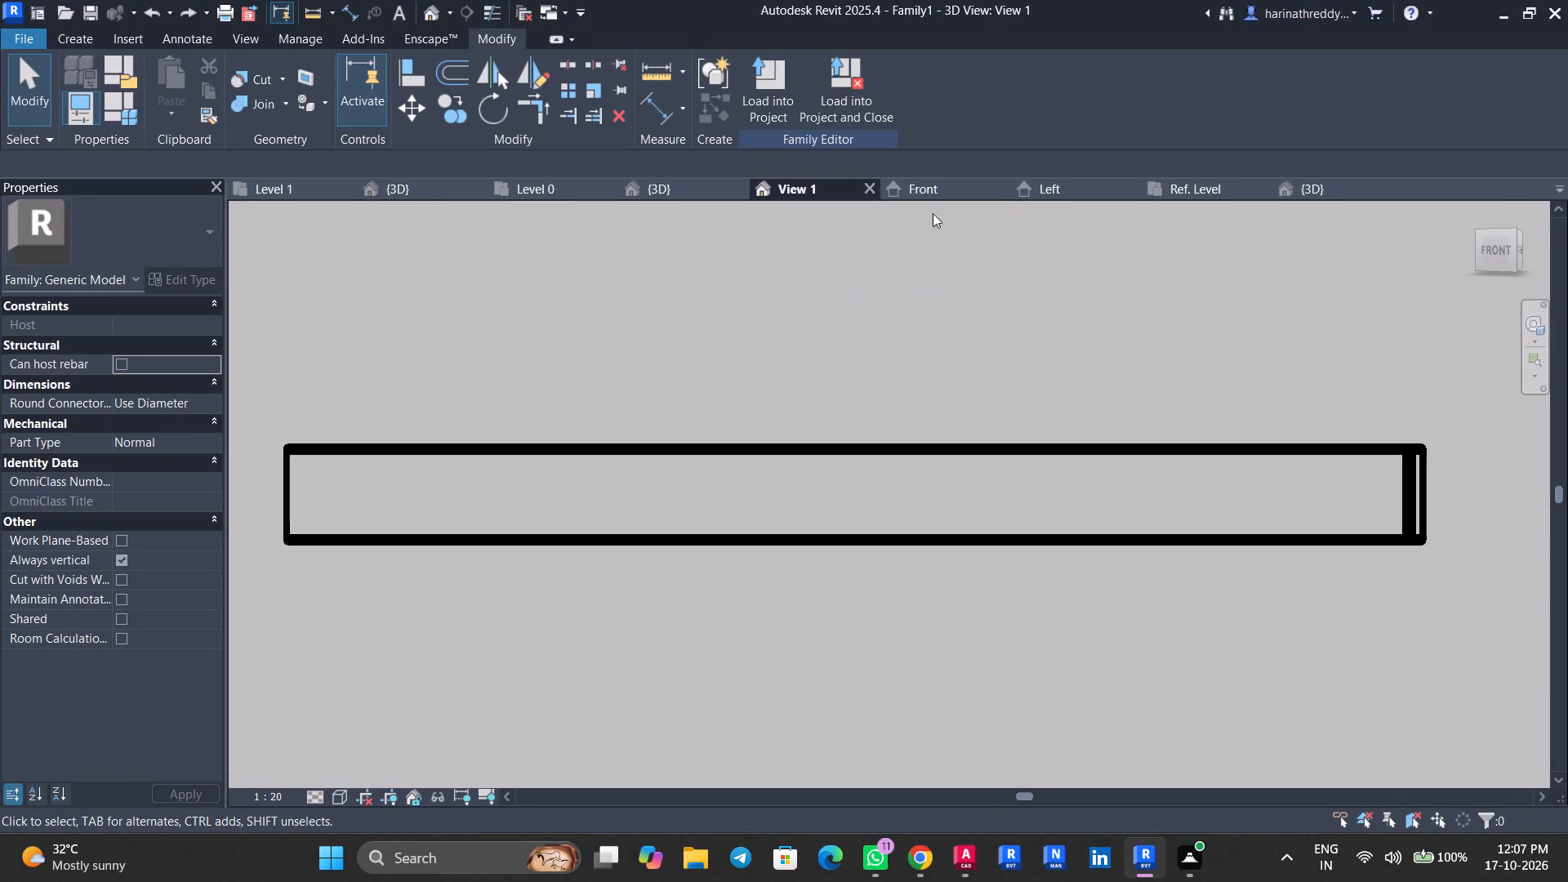
click(924, 198)
click(1062, 185)
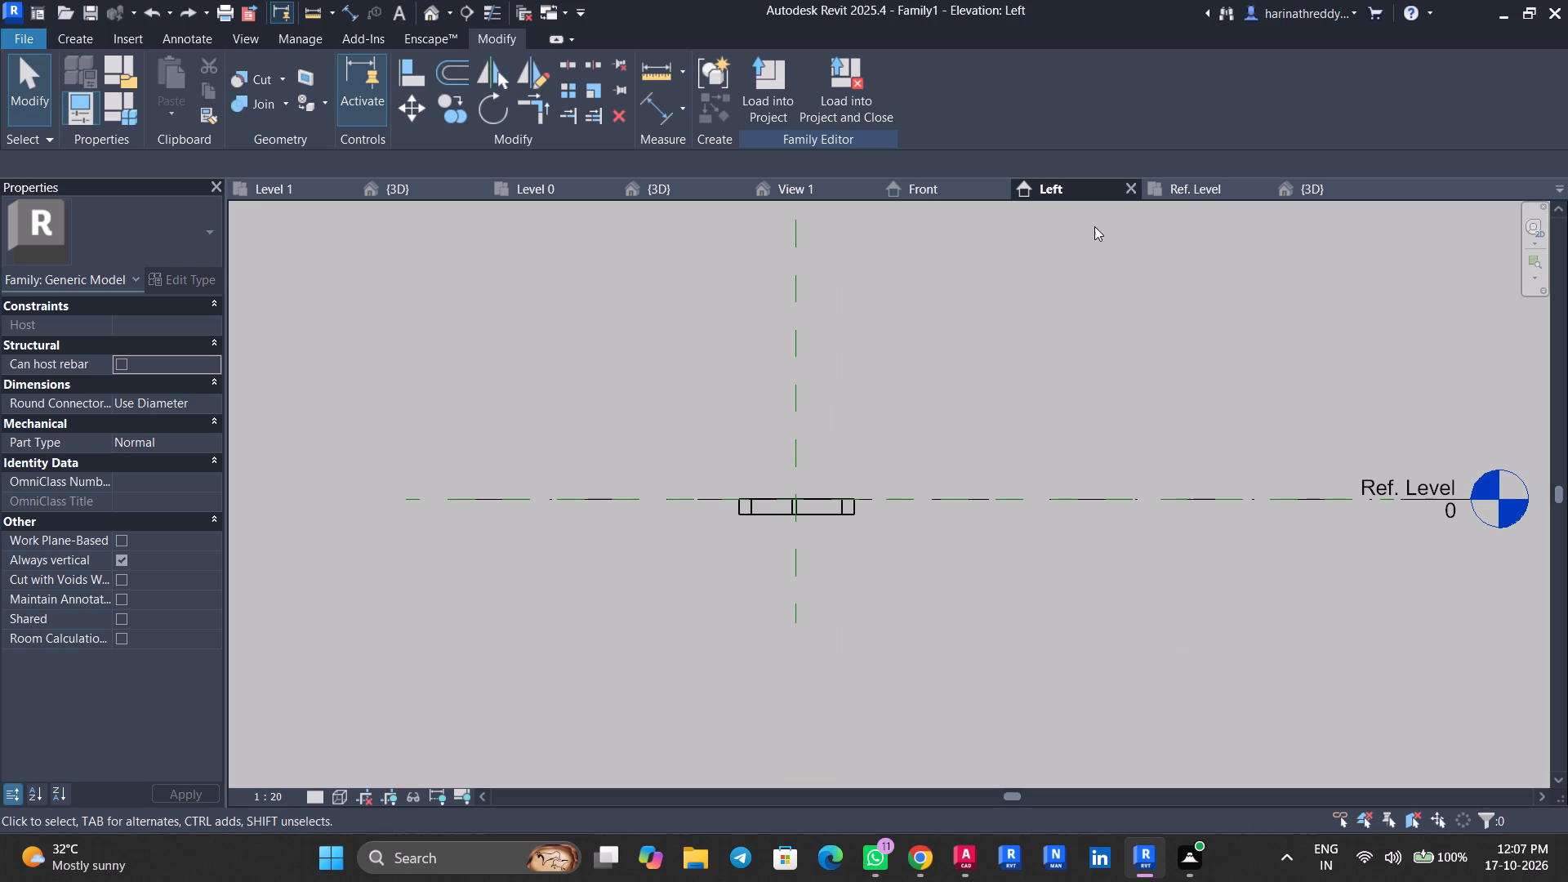
click(1184, 193)
click(788, 194)
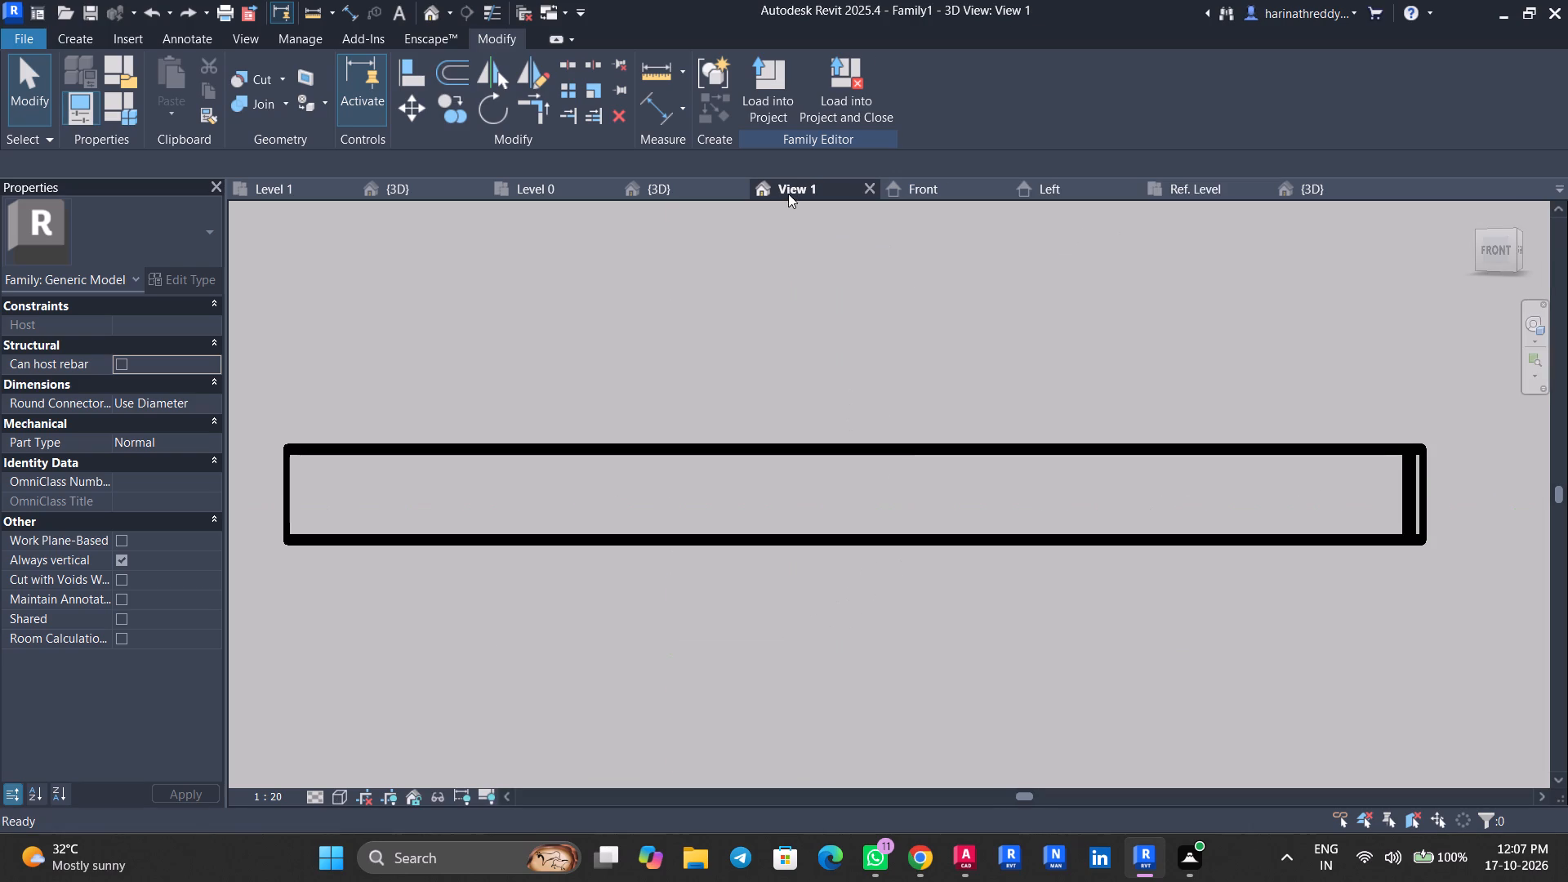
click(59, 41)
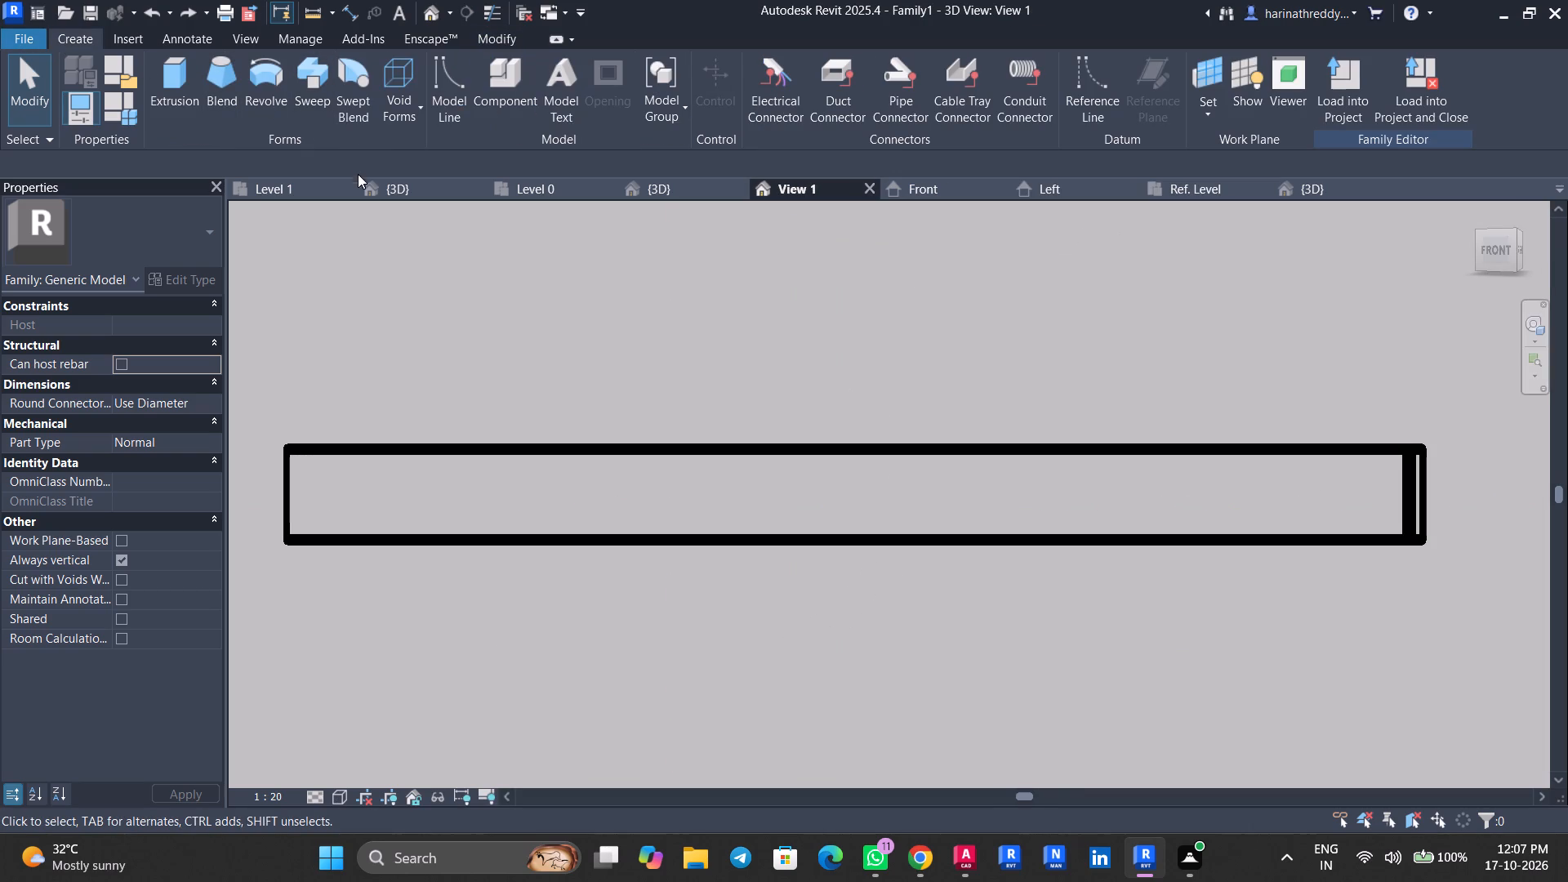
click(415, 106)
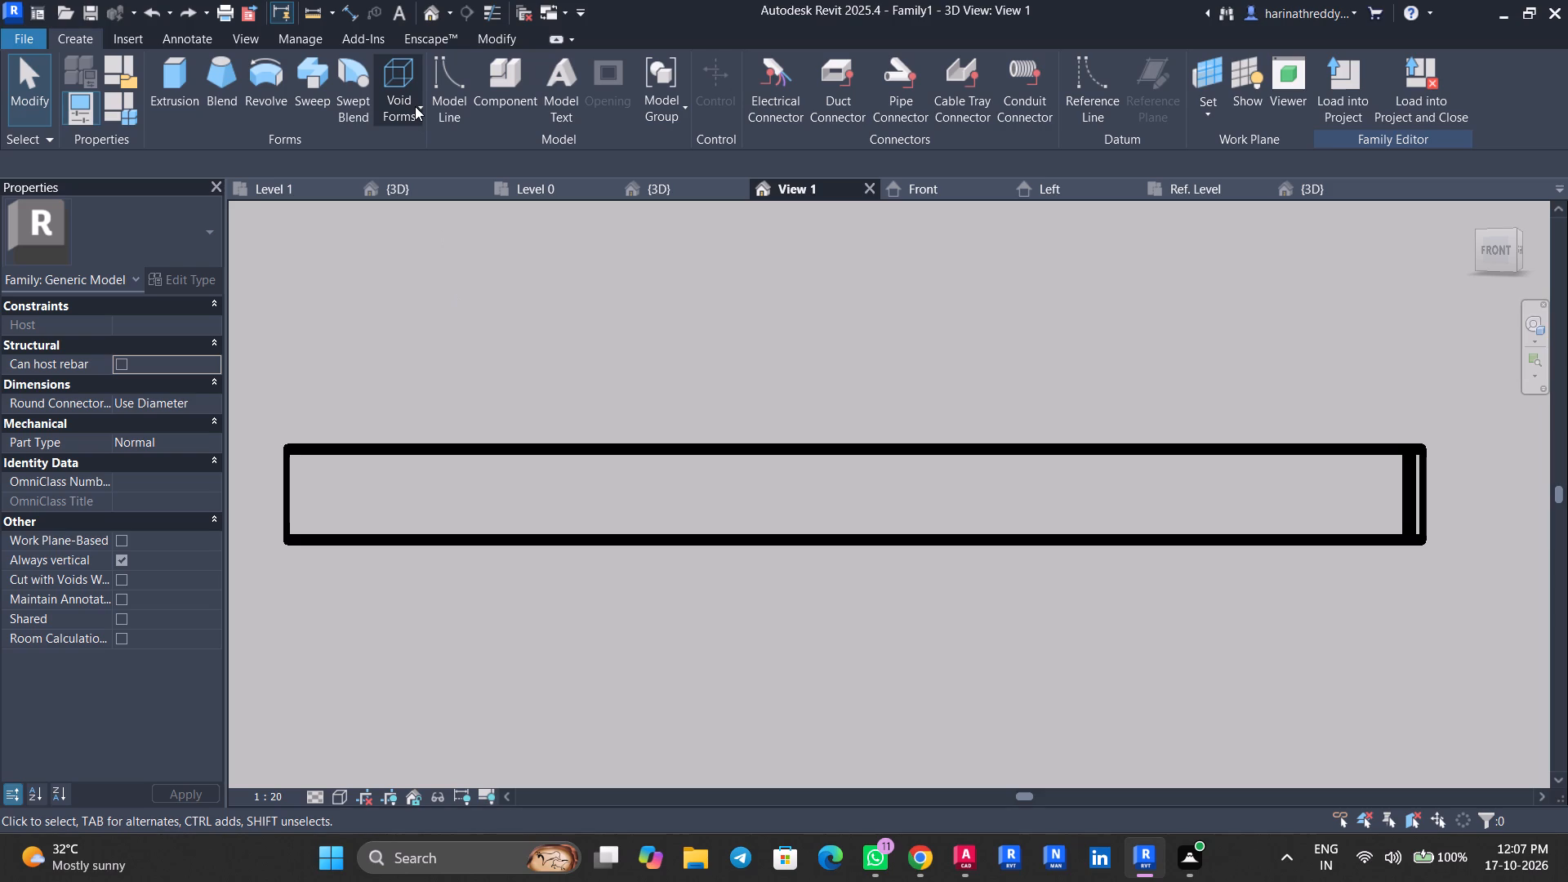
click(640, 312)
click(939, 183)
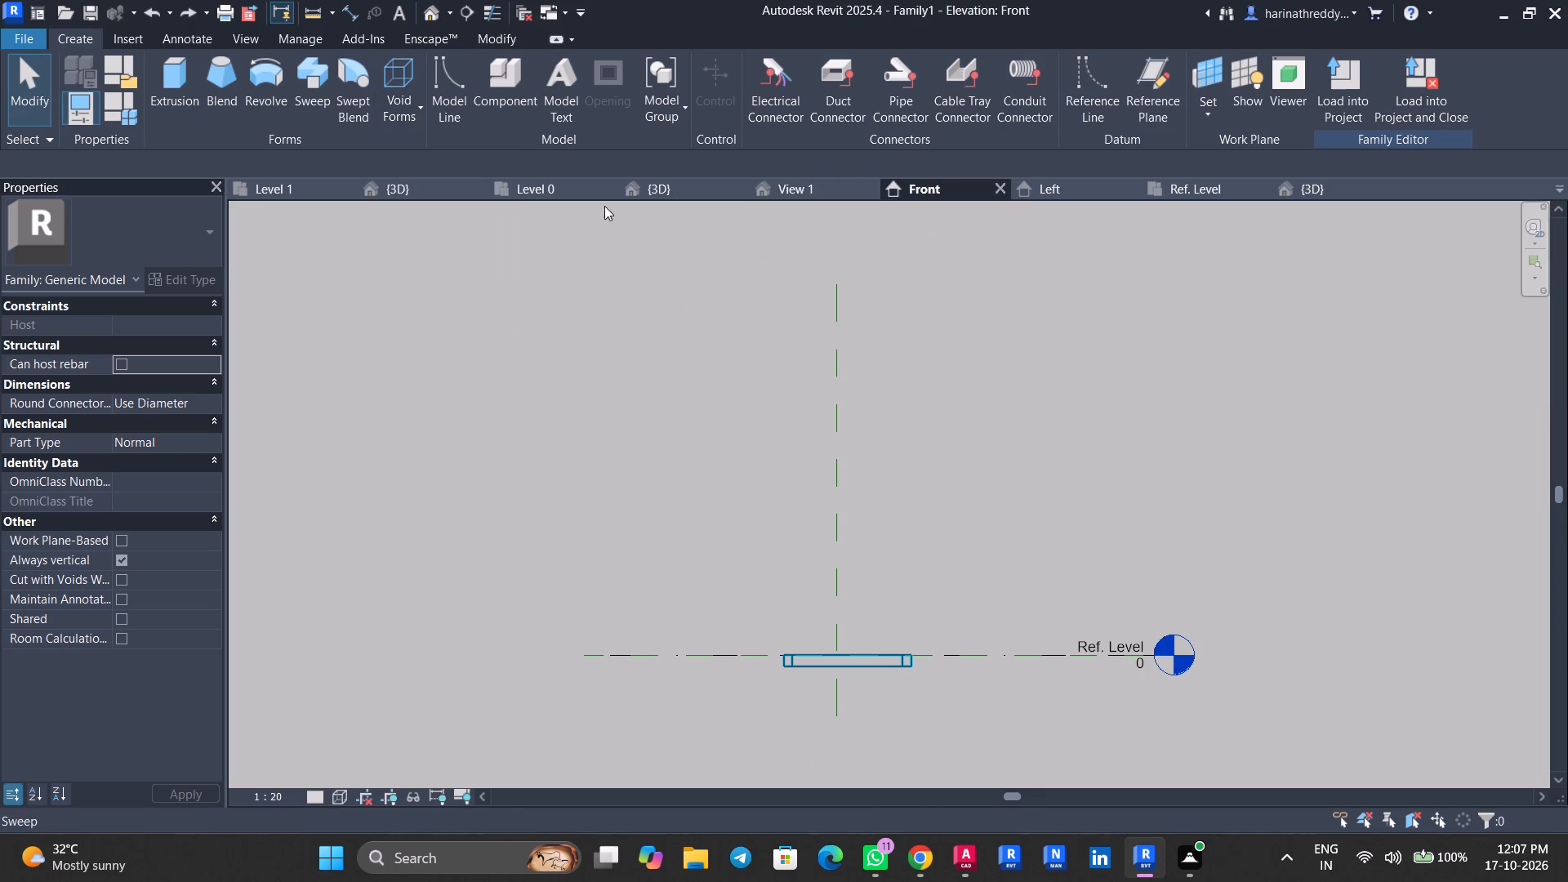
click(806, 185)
Delete the swept form in the Ref. Level plan, keeping the rounded model line outline.
click(1217, 198)
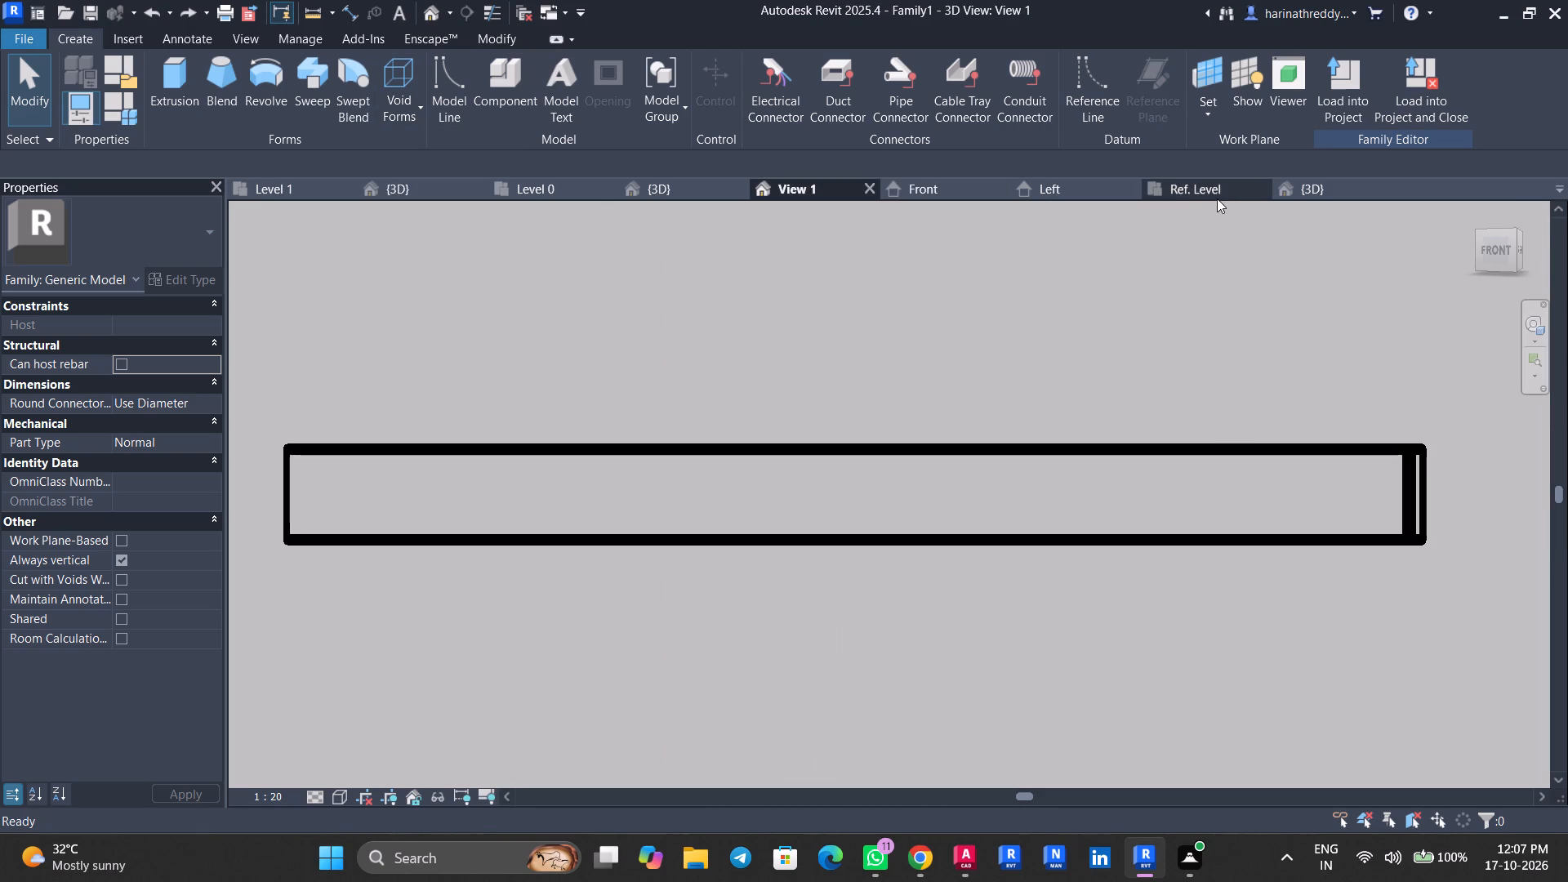
scroll(802, 430, down, 4)
scroll(750, 500, up, 4)
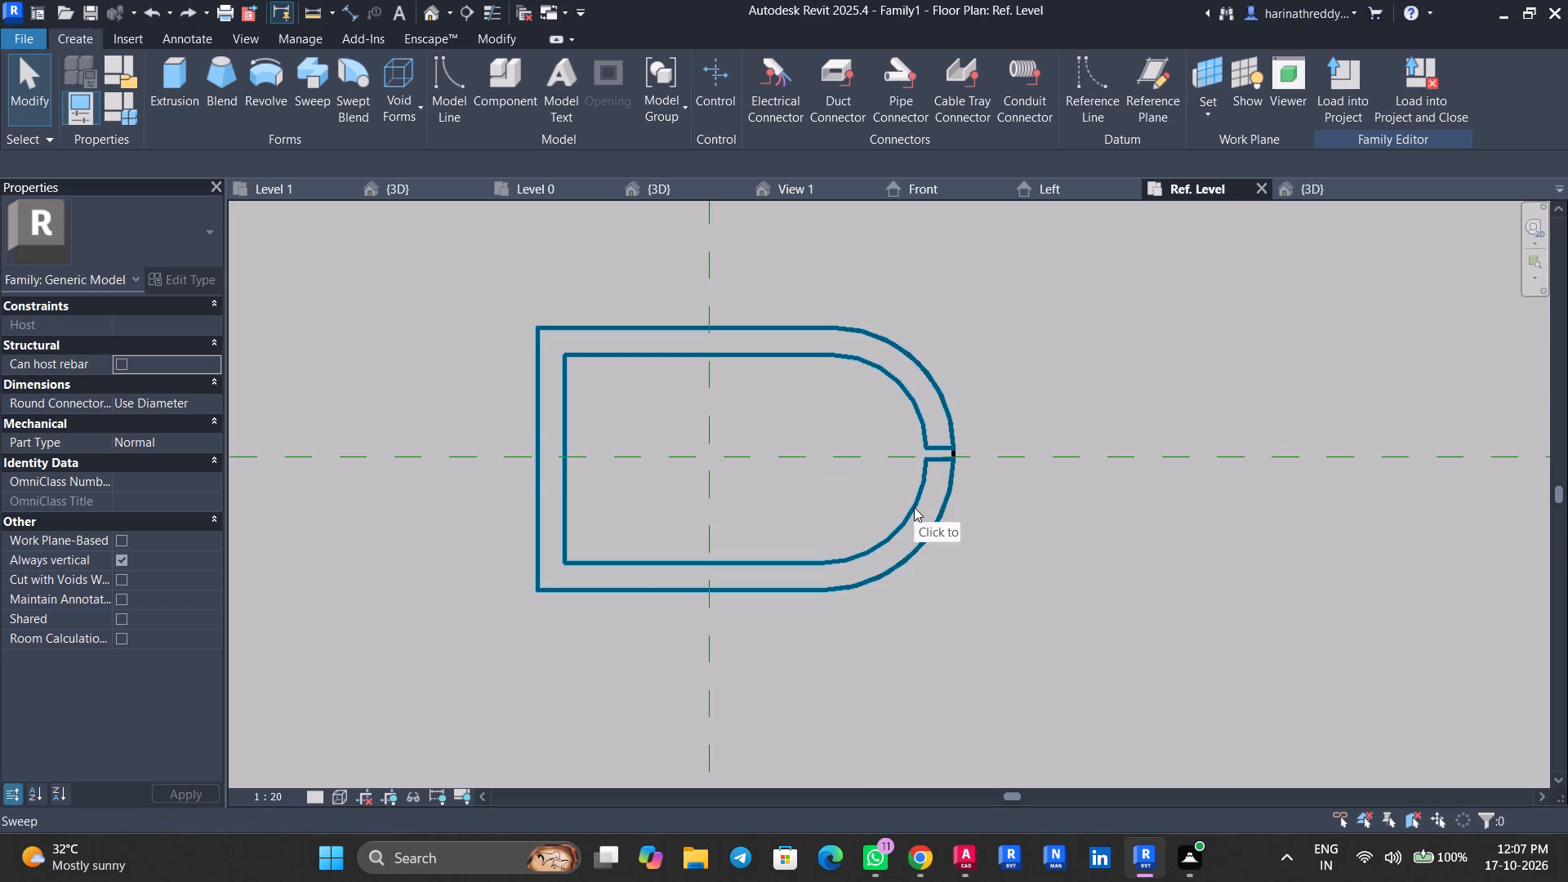
click(920, 418)
key(Delete)
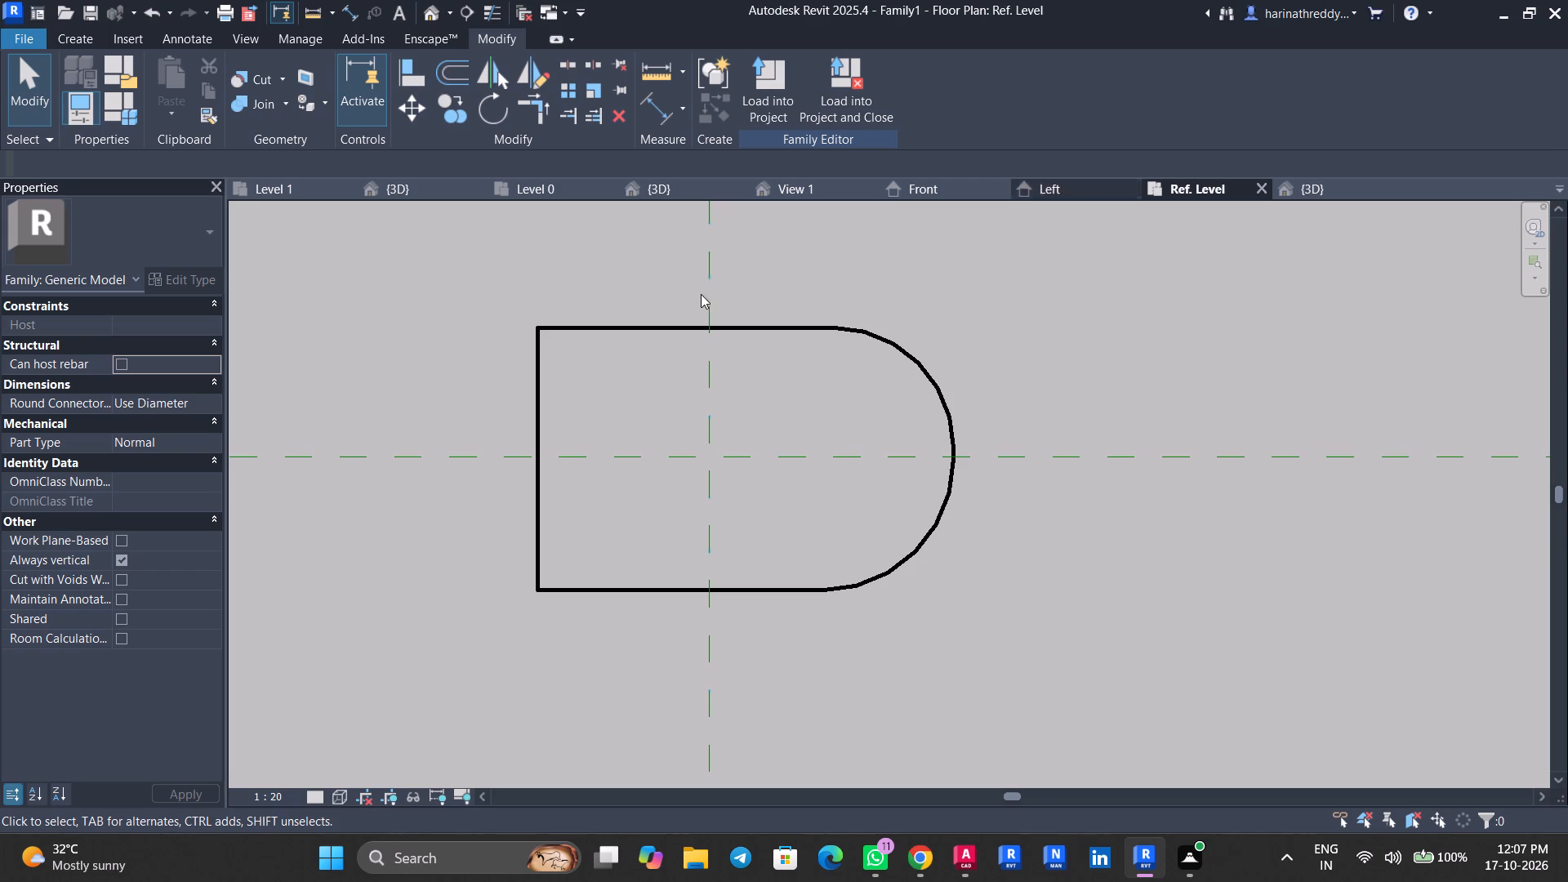
Extrude a rectangle about 605 by 464 mm, drawn from the outline's upper straight-side corner, to a depth of 250.
click(58, 45)
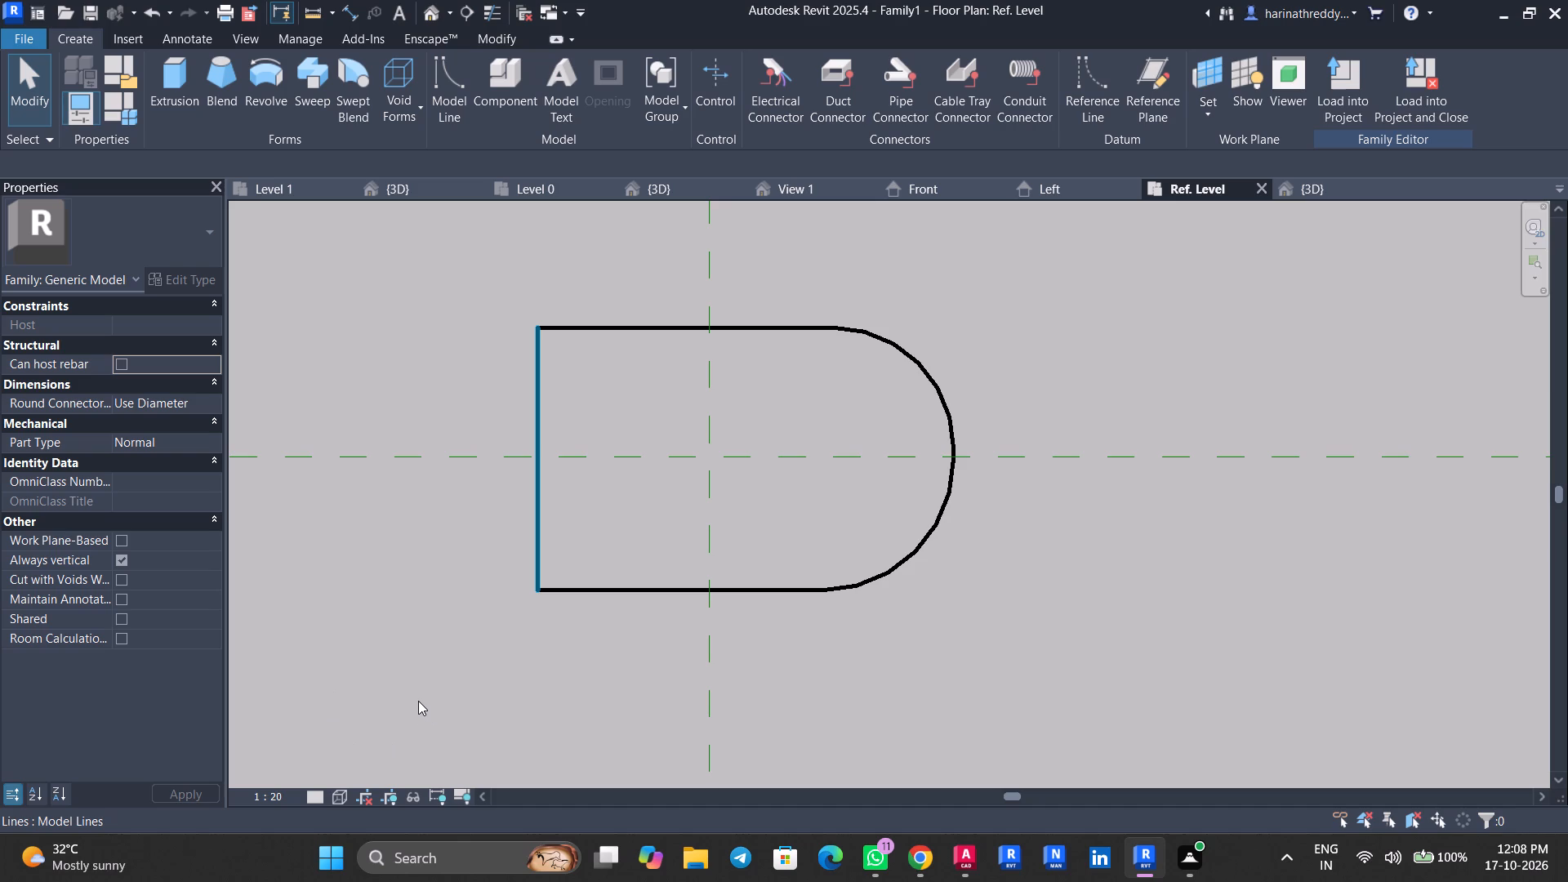
right_drag(411, 684, 446, 412)
click(273, 279)
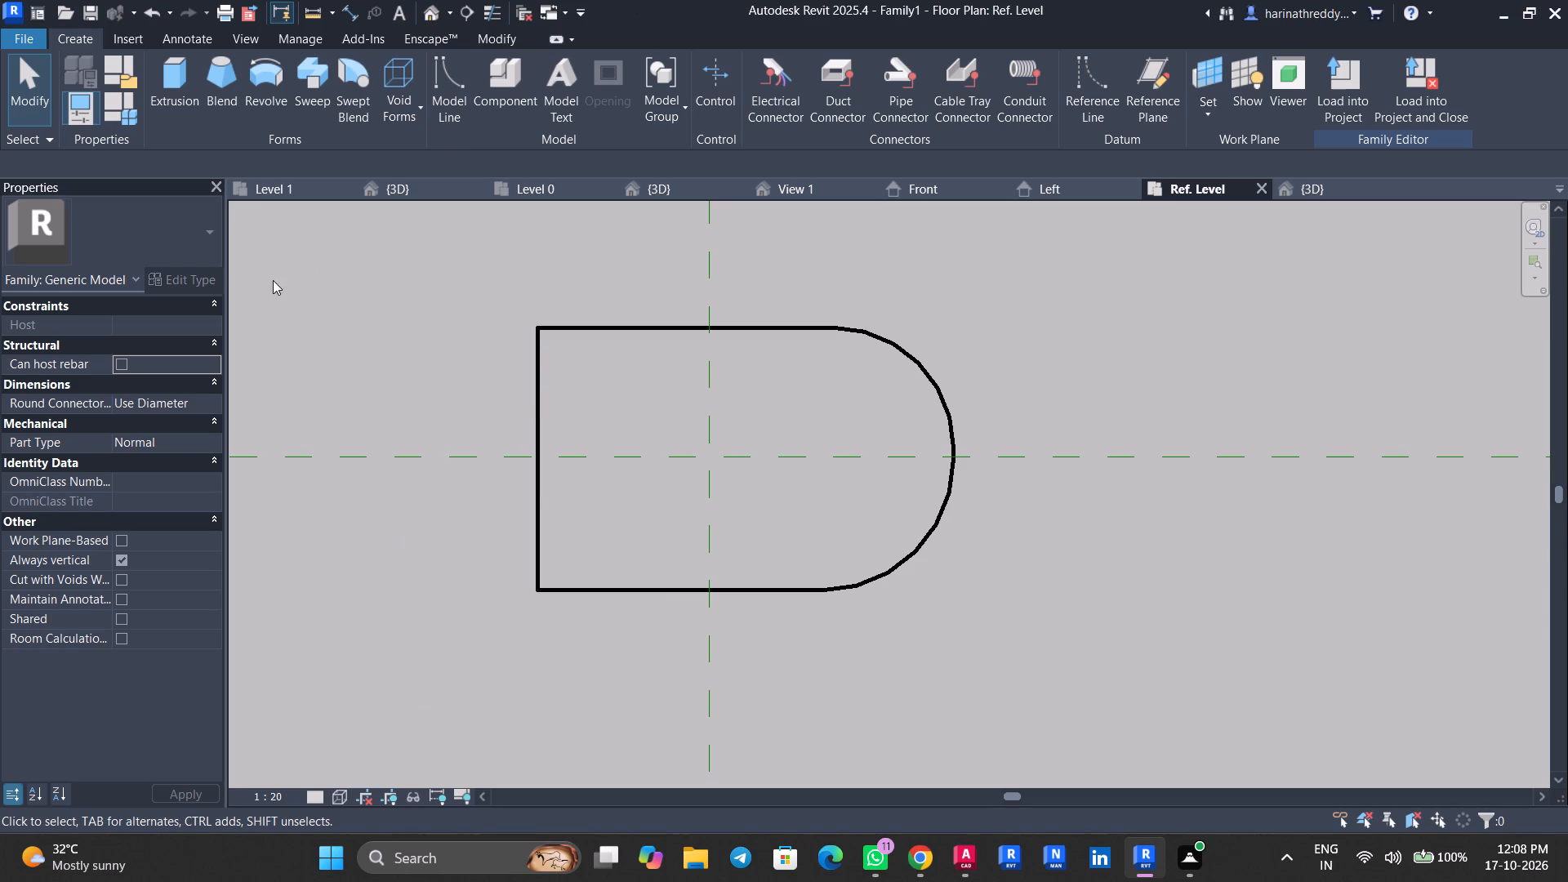
click(171, 86)
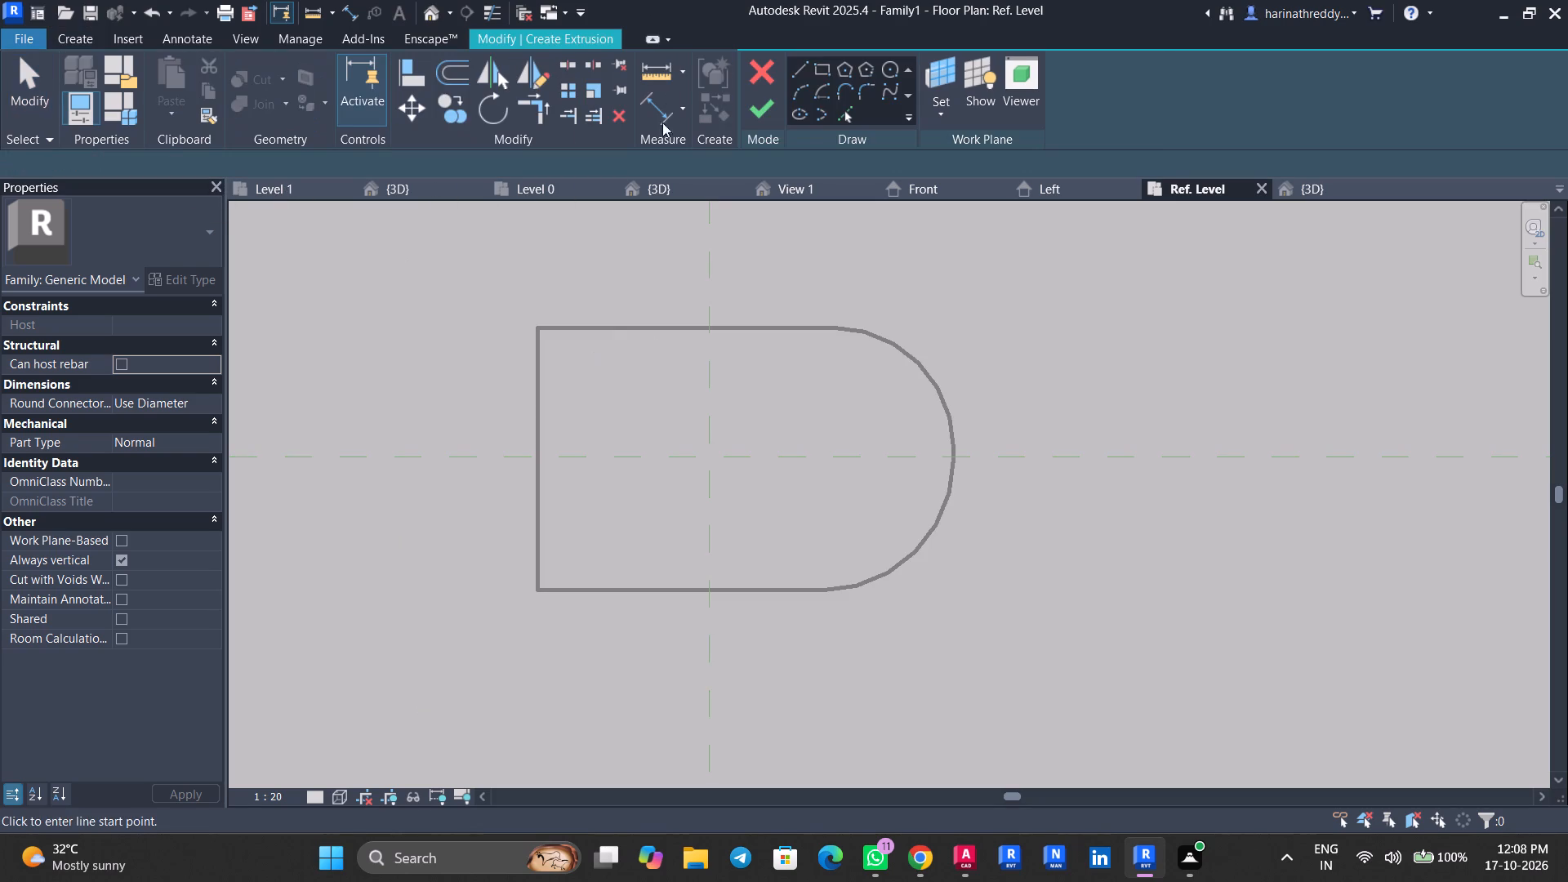
click(817, 67)
click(541, 323)
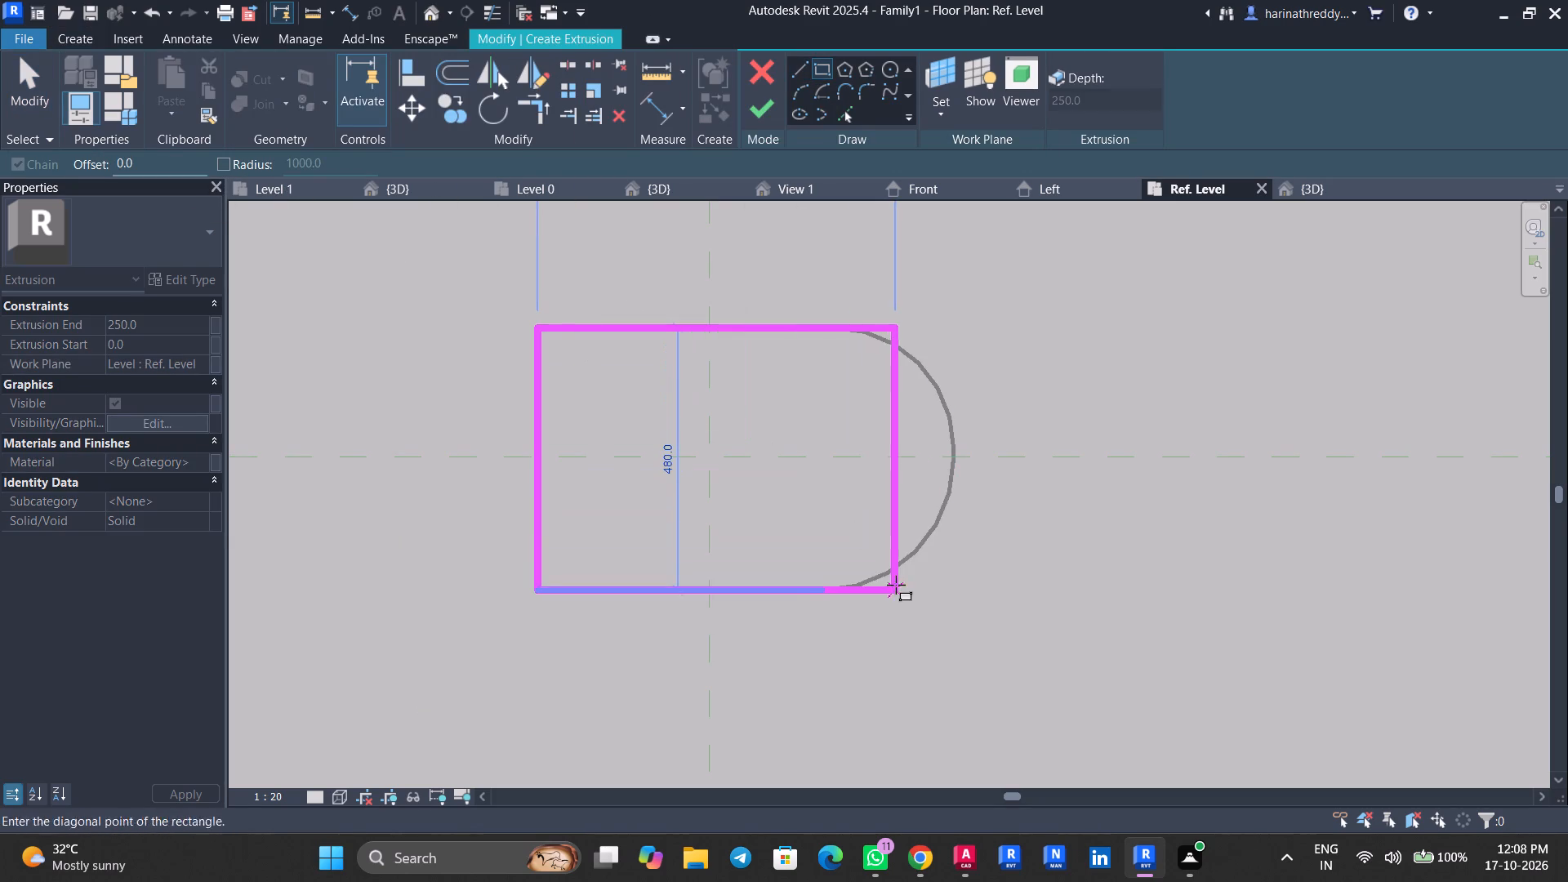
click(871, 586)
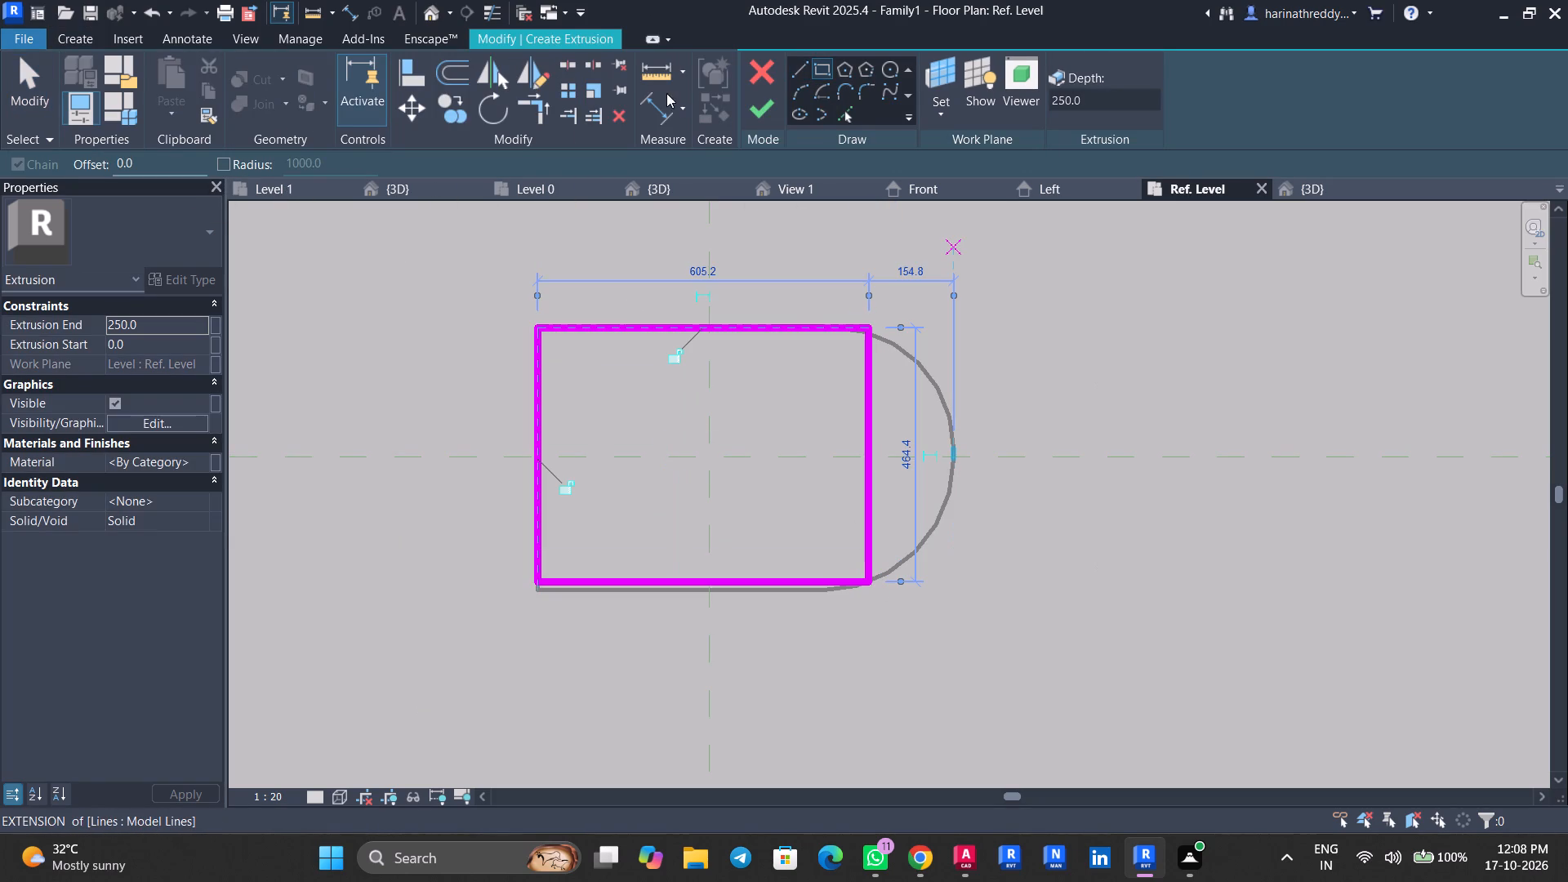
click(773, 112)
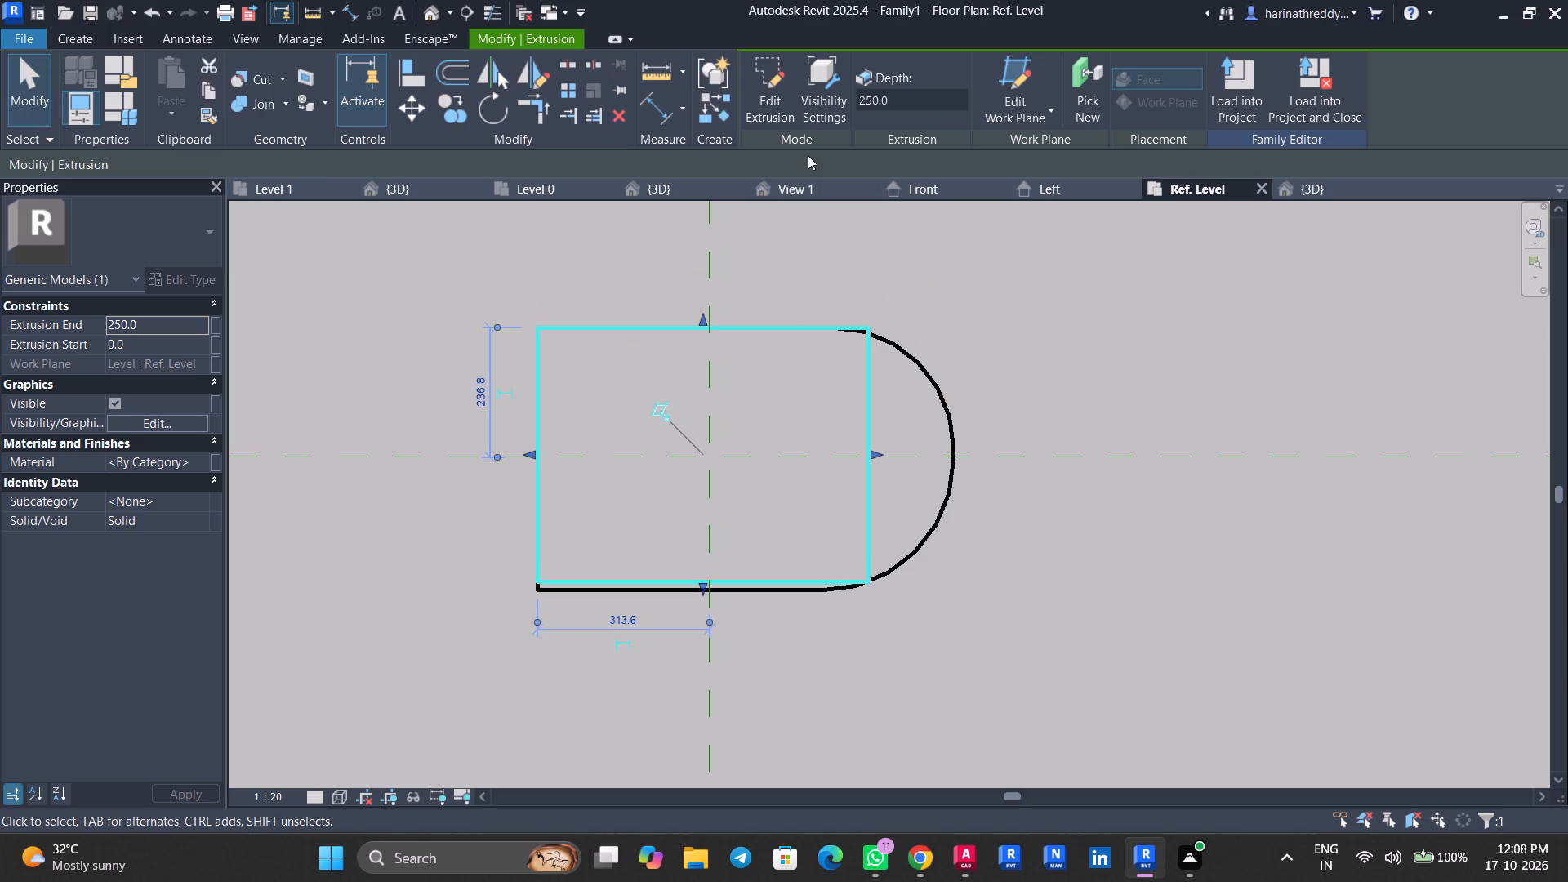
Load the family into Project1 and place one Family1 instance on Level 1, in the empty area beyond grid 28.
click(1230, 100)
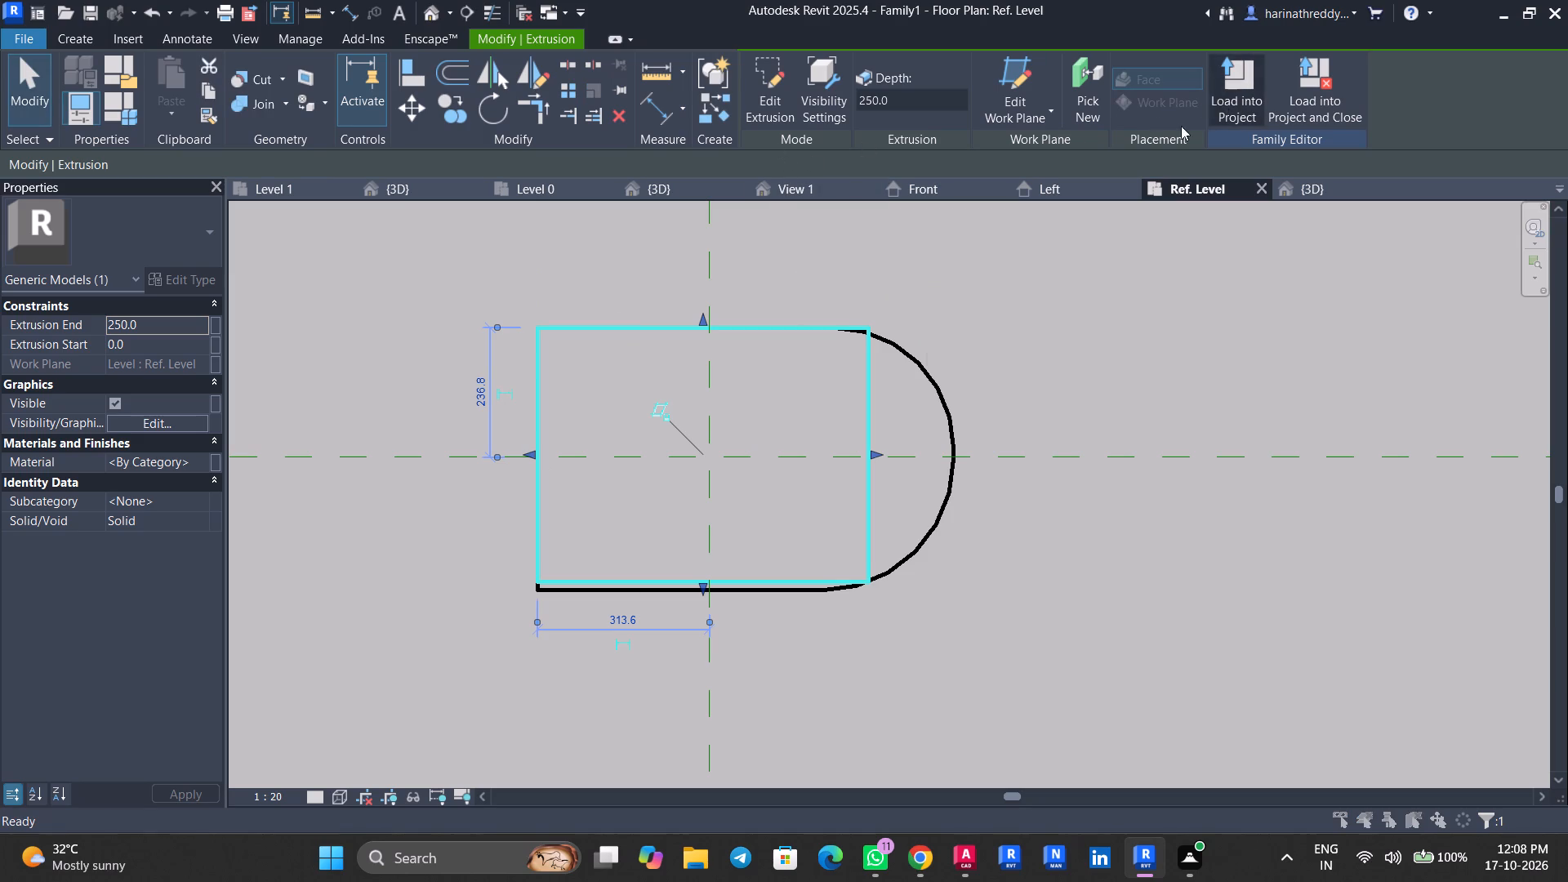
click(658, 318)
click(713, 584)
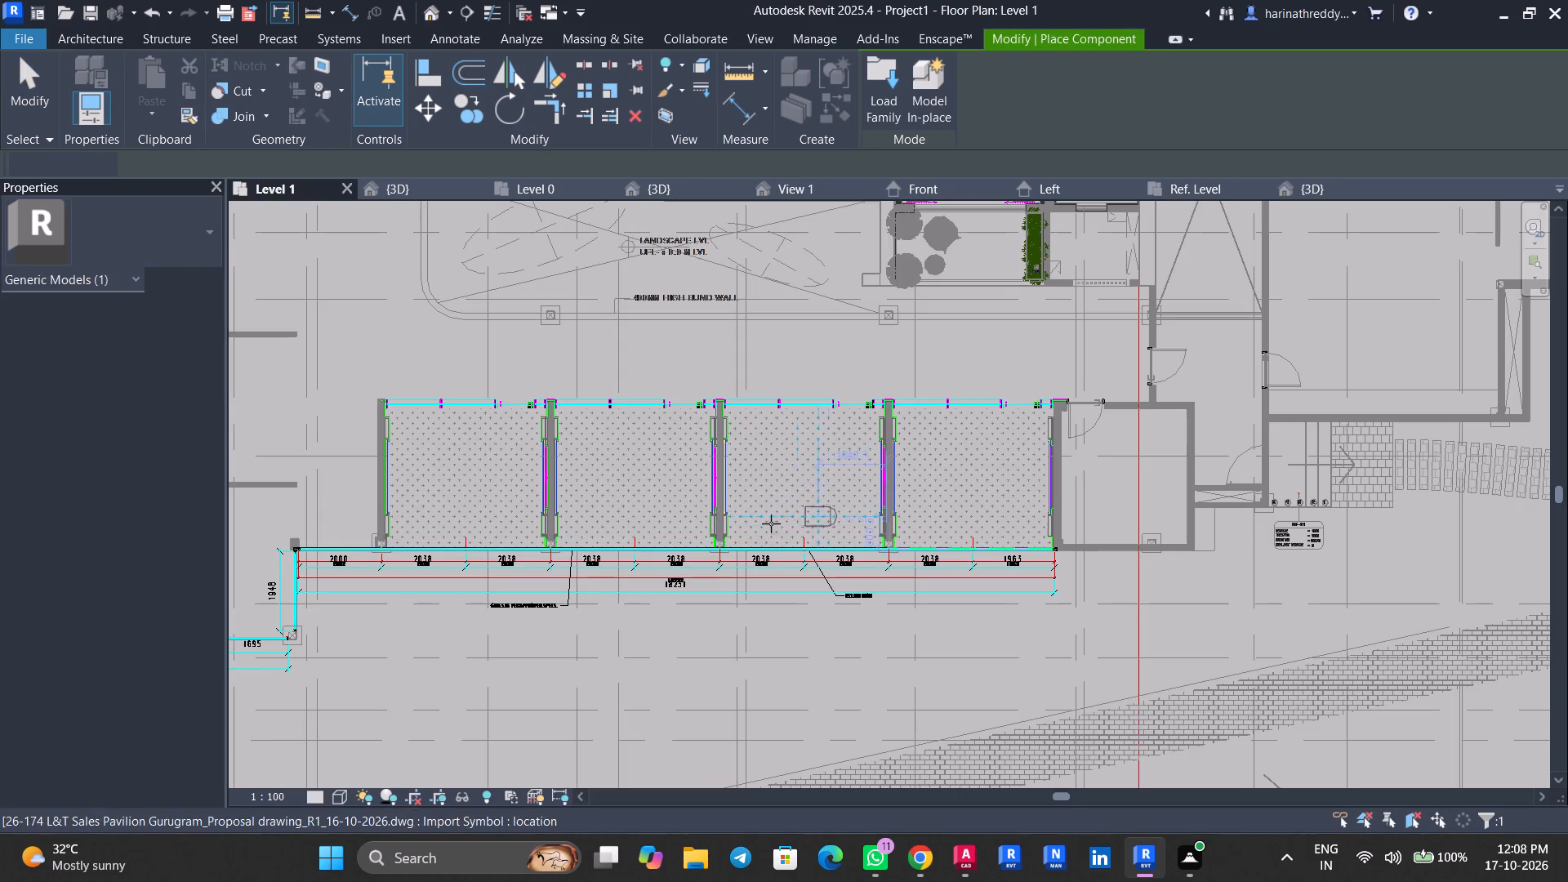
scroll(653, 574, down, 20)
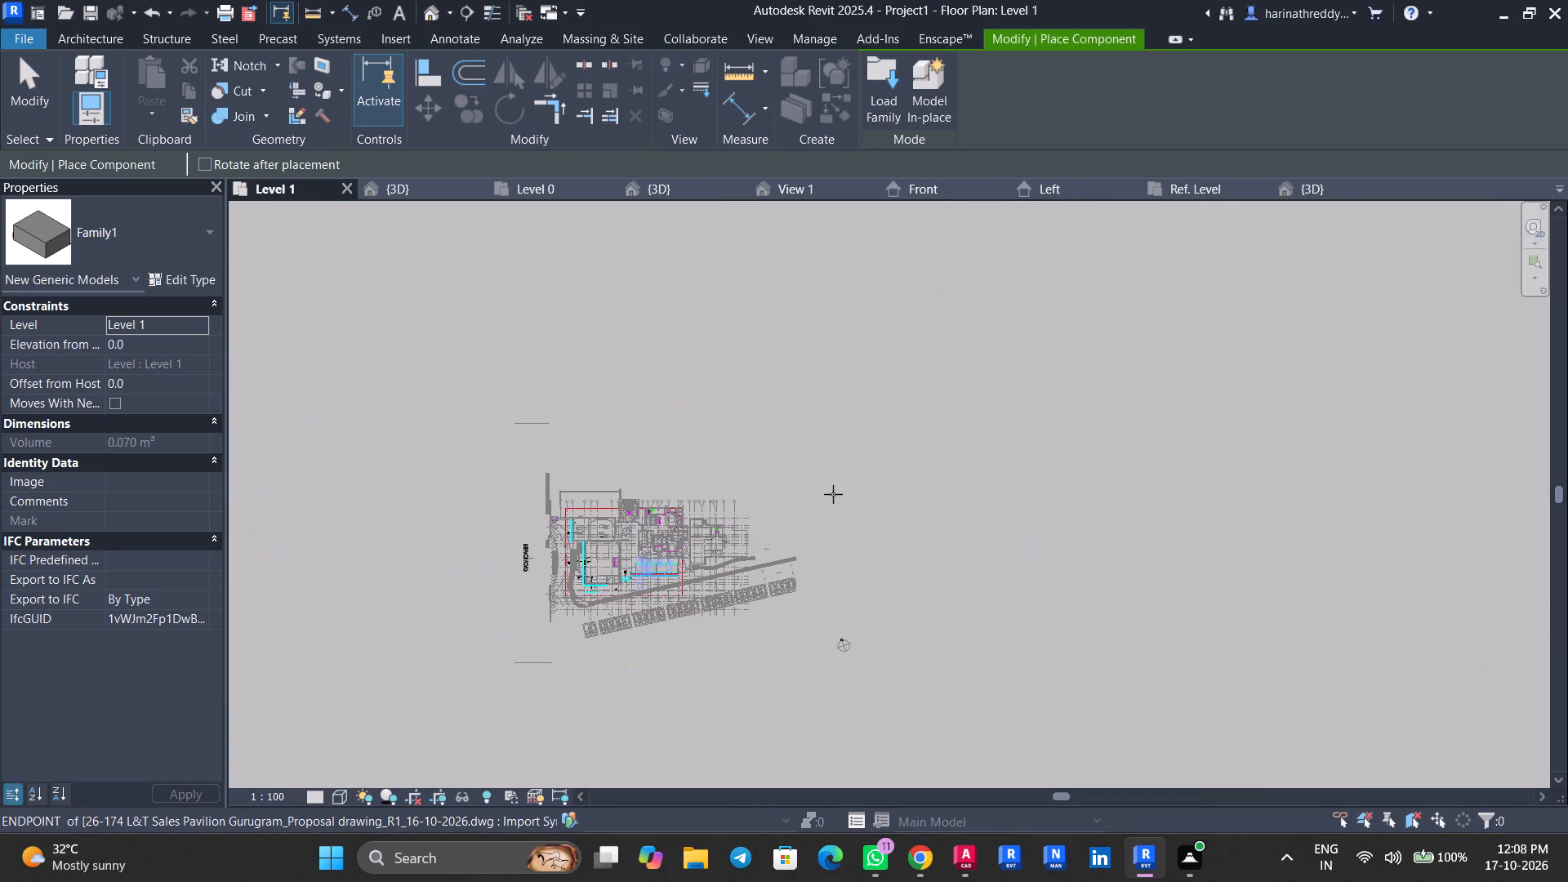
scroll(765, 510, up, 11)
scroll(738, 556, down, 1)
scroll(738, 556, up, 3)
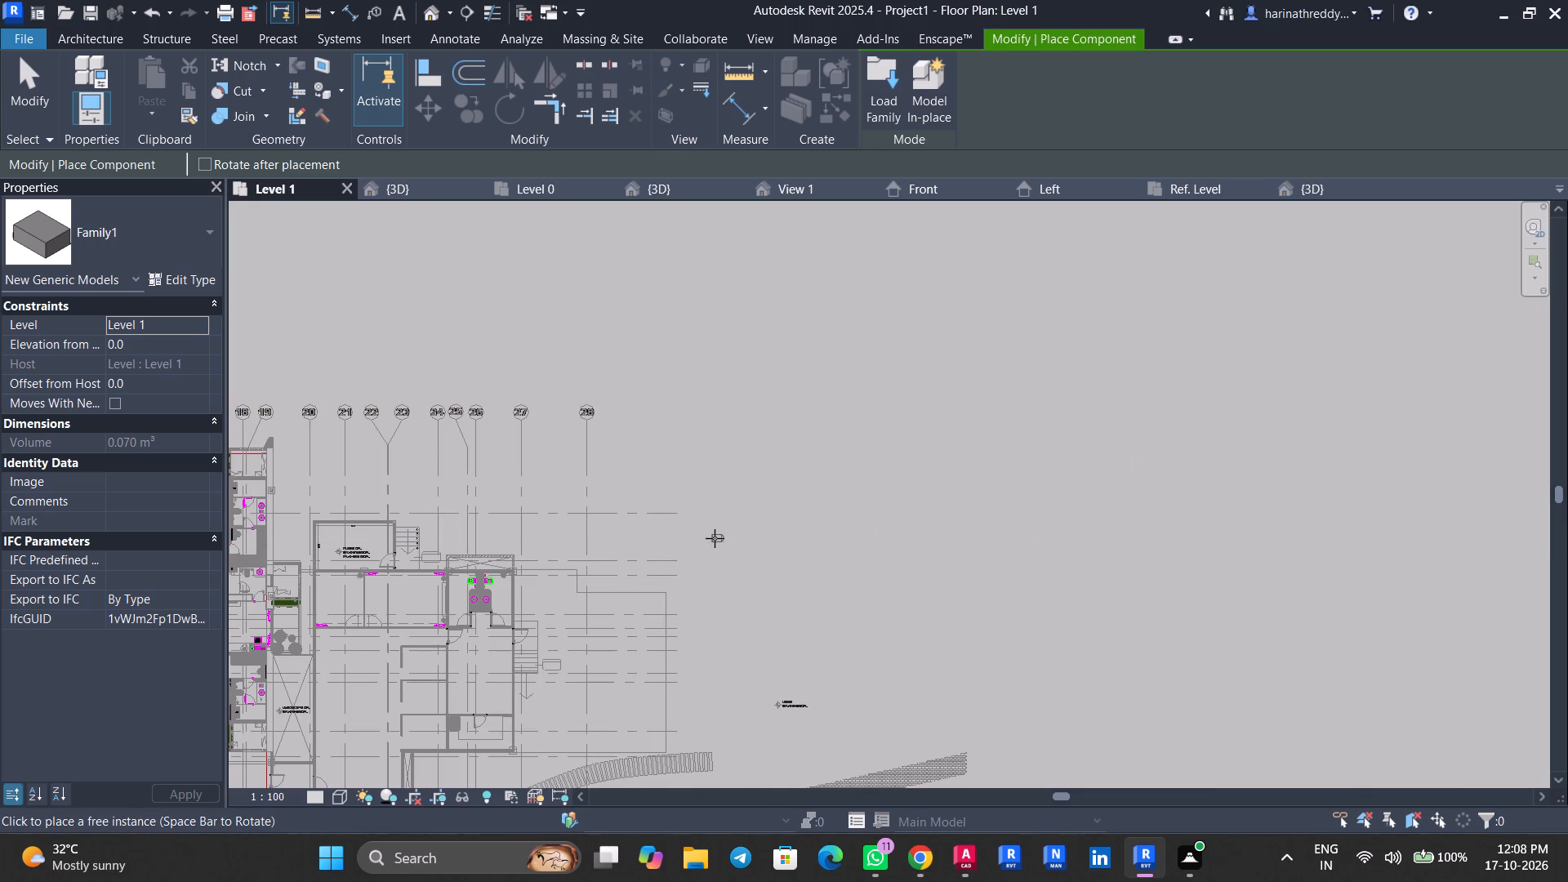
click(715, 538)
key(Escape)
key(Escape)
key(Escape)
Examine the type properties of the placed Family1 instance for available parameters.
scroll(714, 546, up, 6)
click(715, 539)
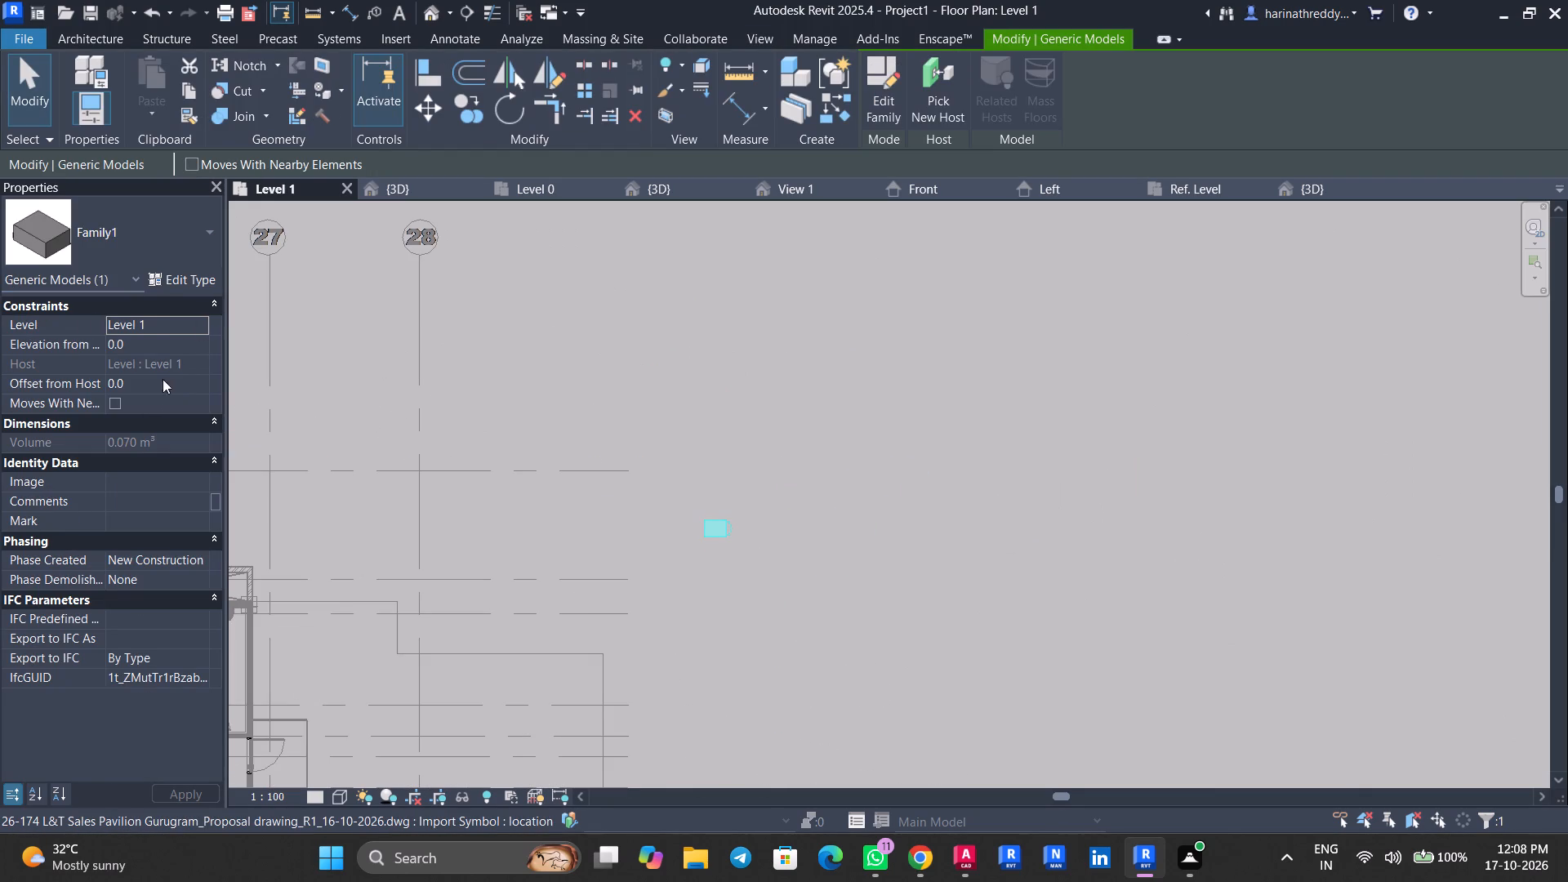
click(198, 281)
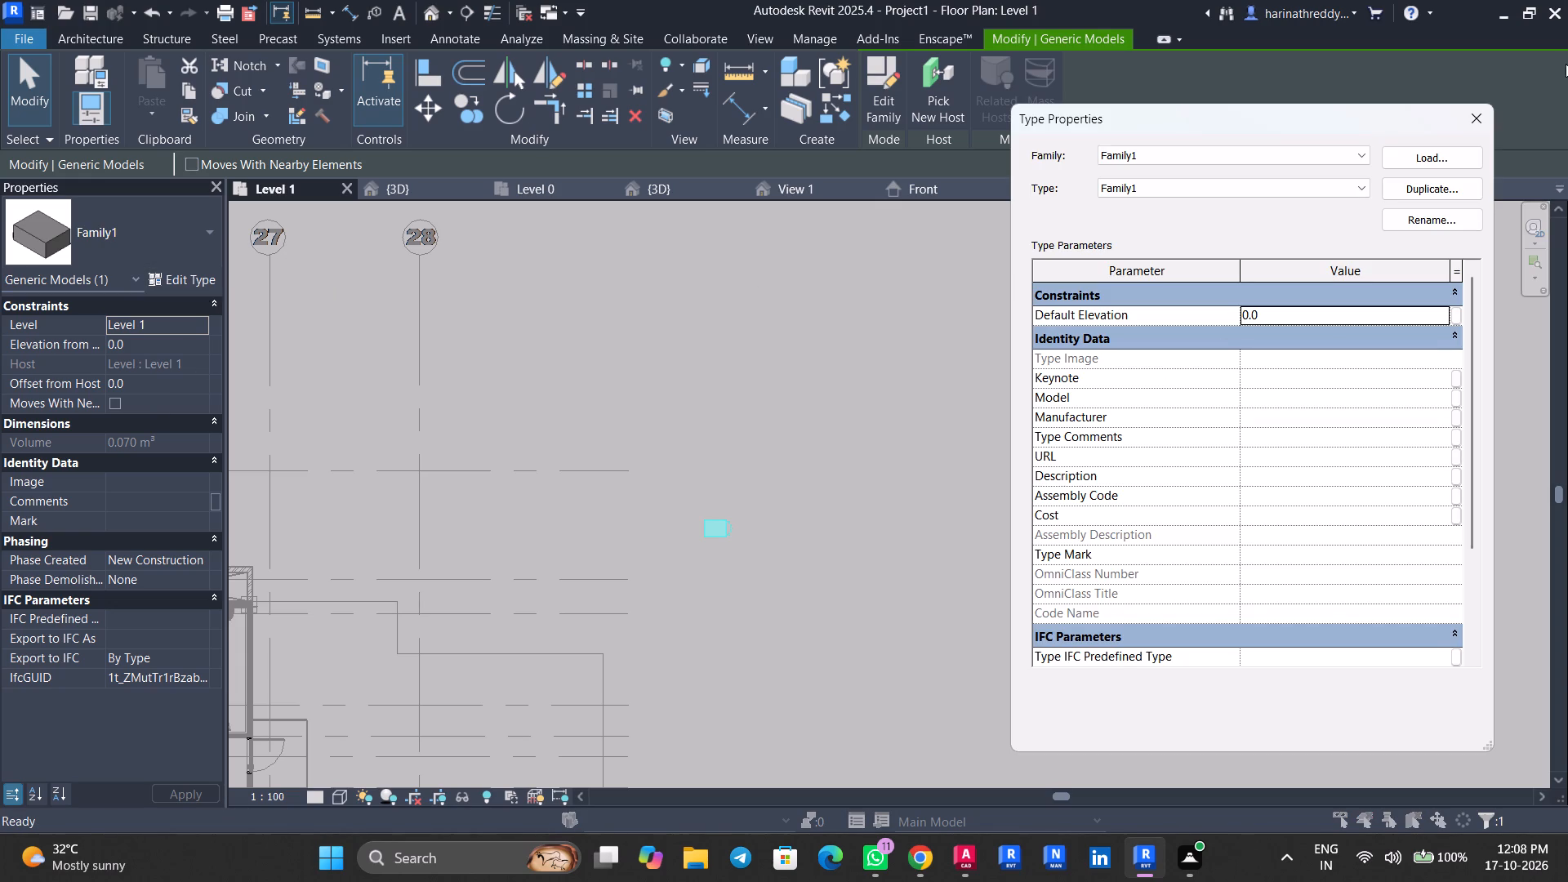
scroll(1566, 64, down, 6)
click(1472, 114)
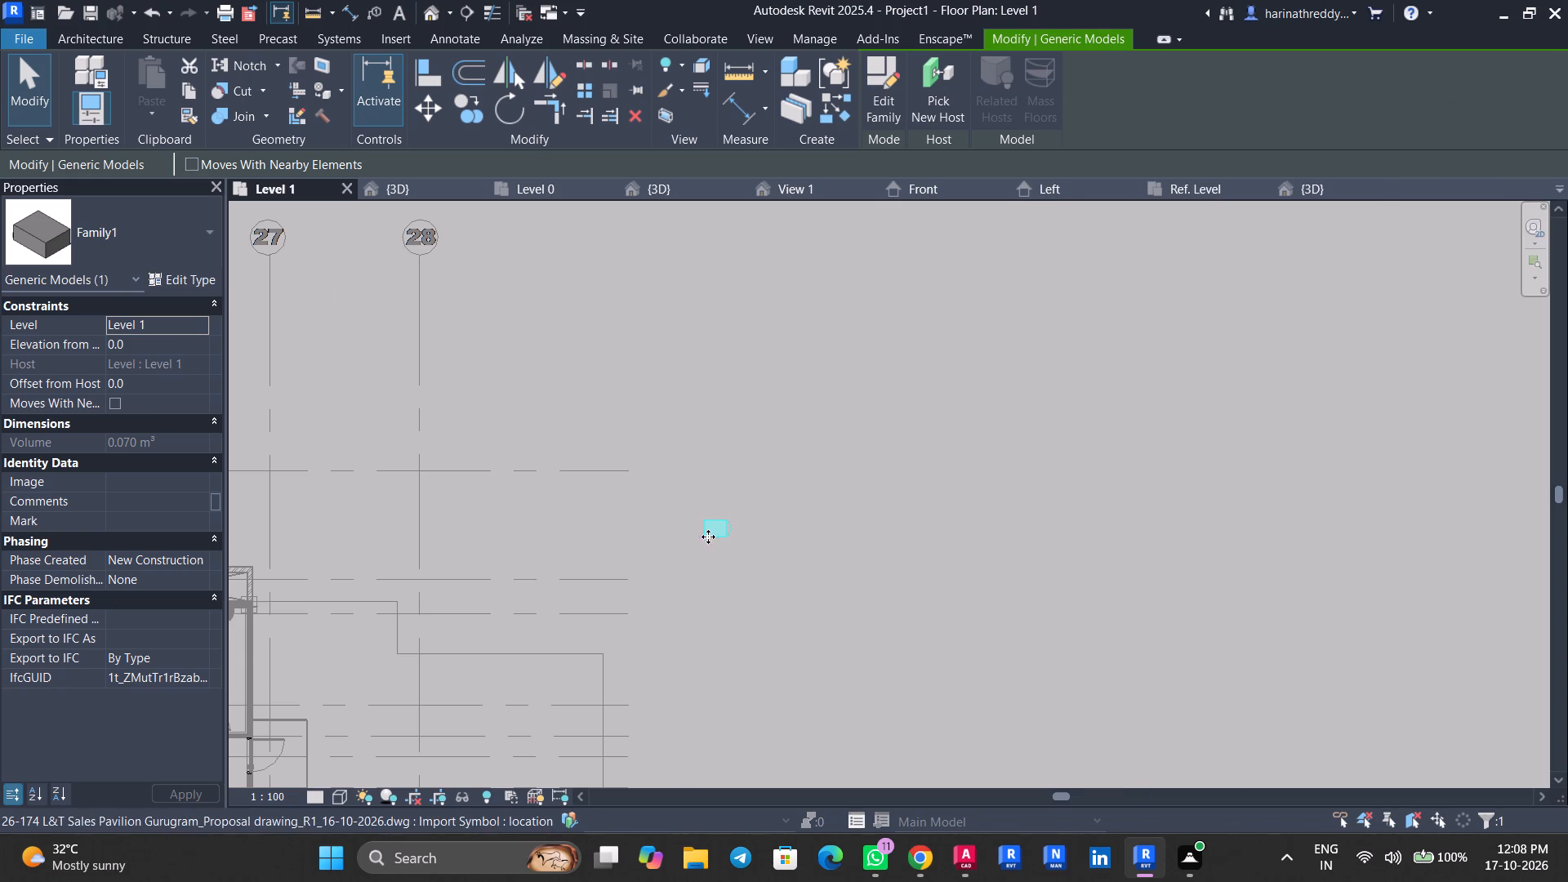
Open the placed Family1 instance's family for editing.
click(887, 117)
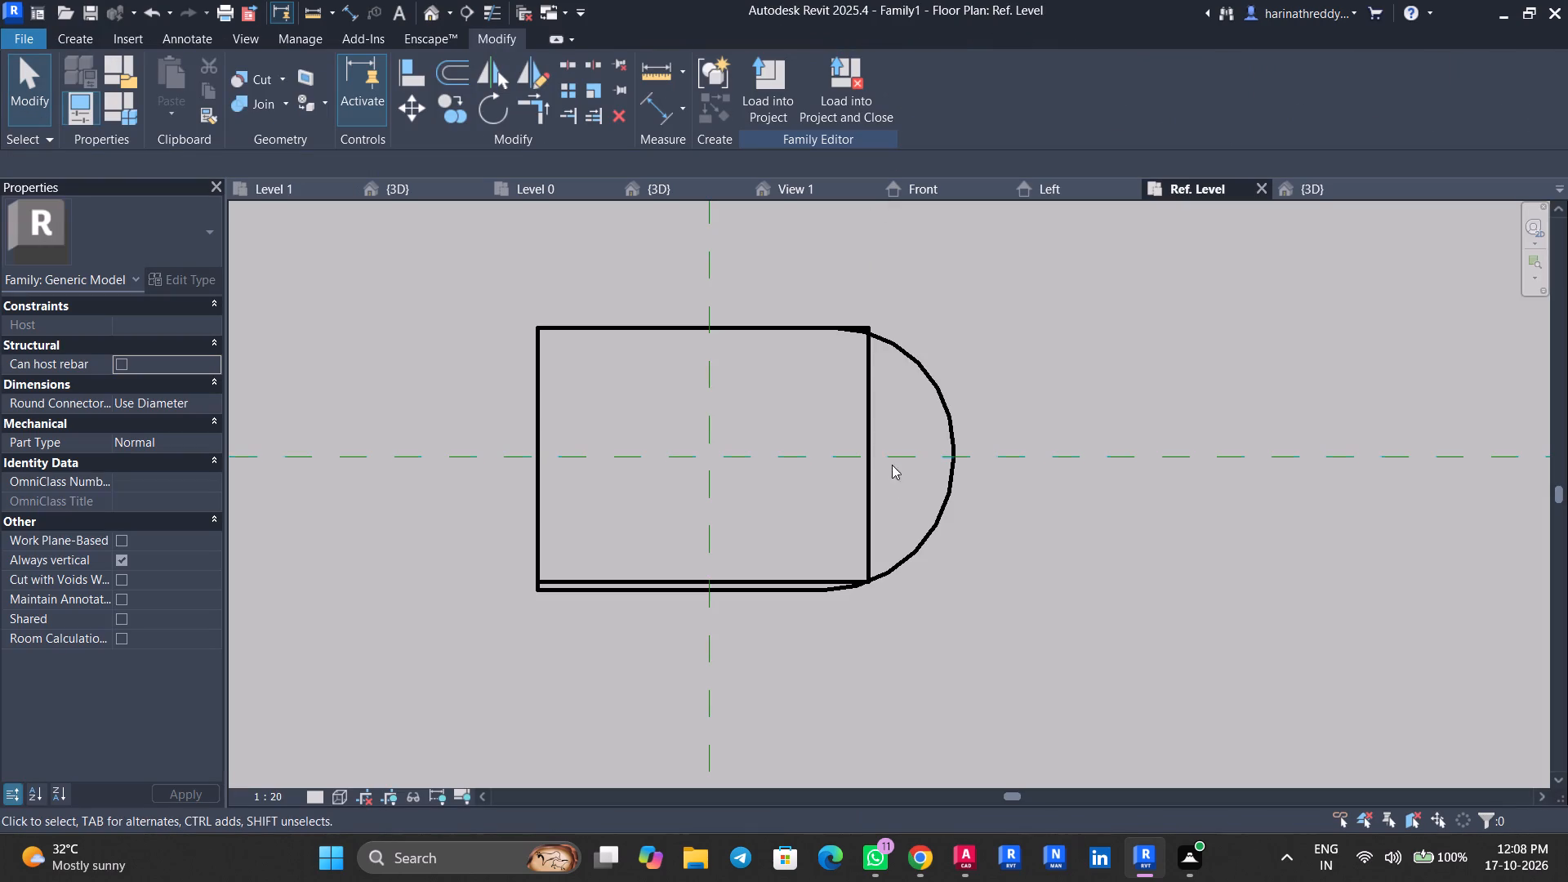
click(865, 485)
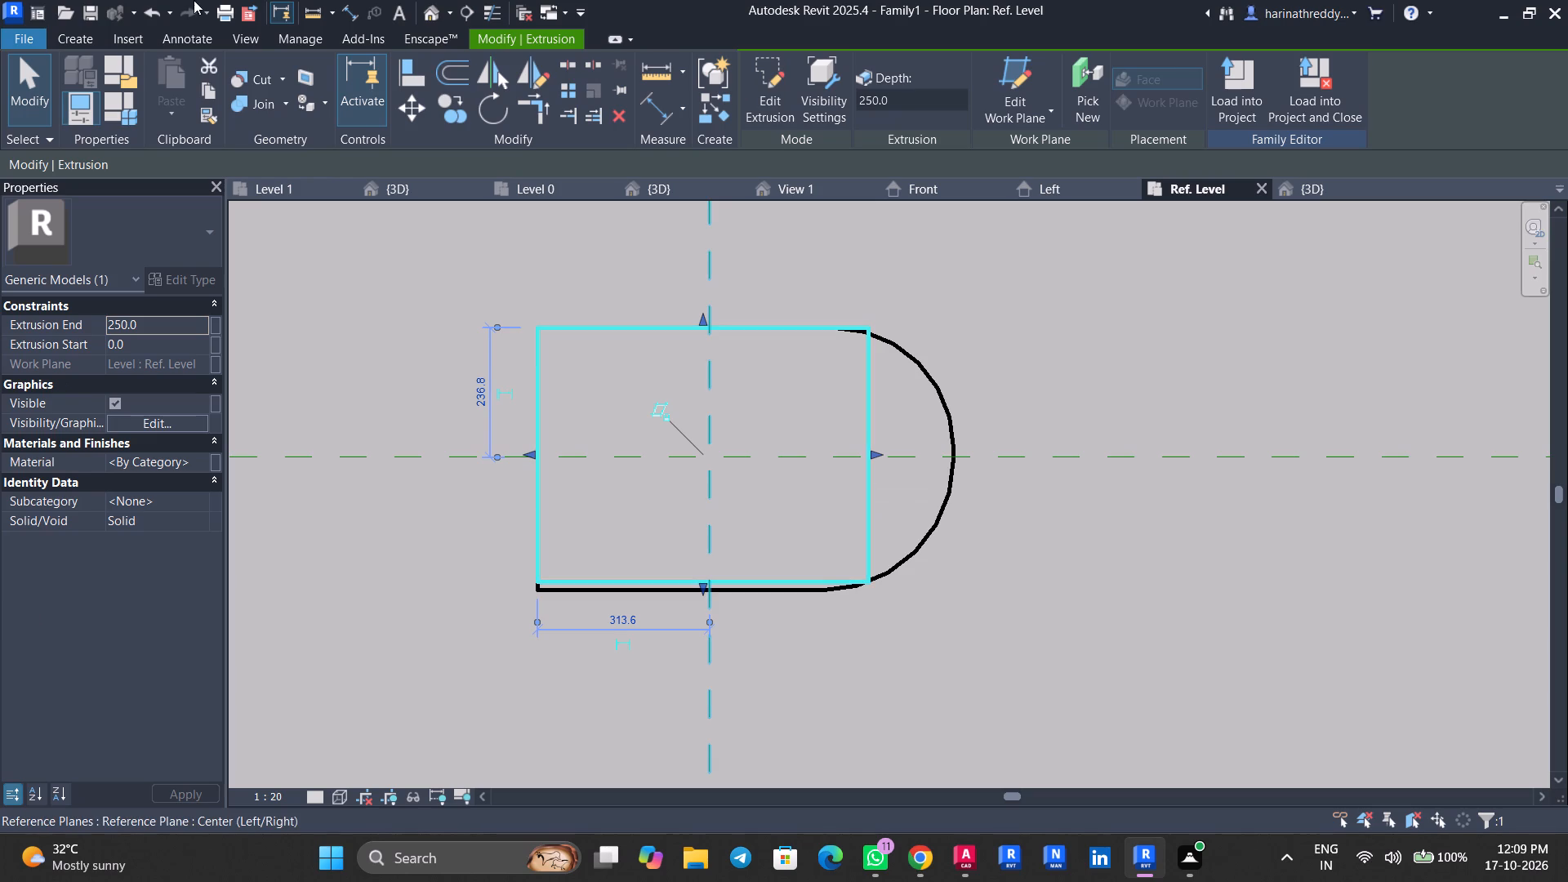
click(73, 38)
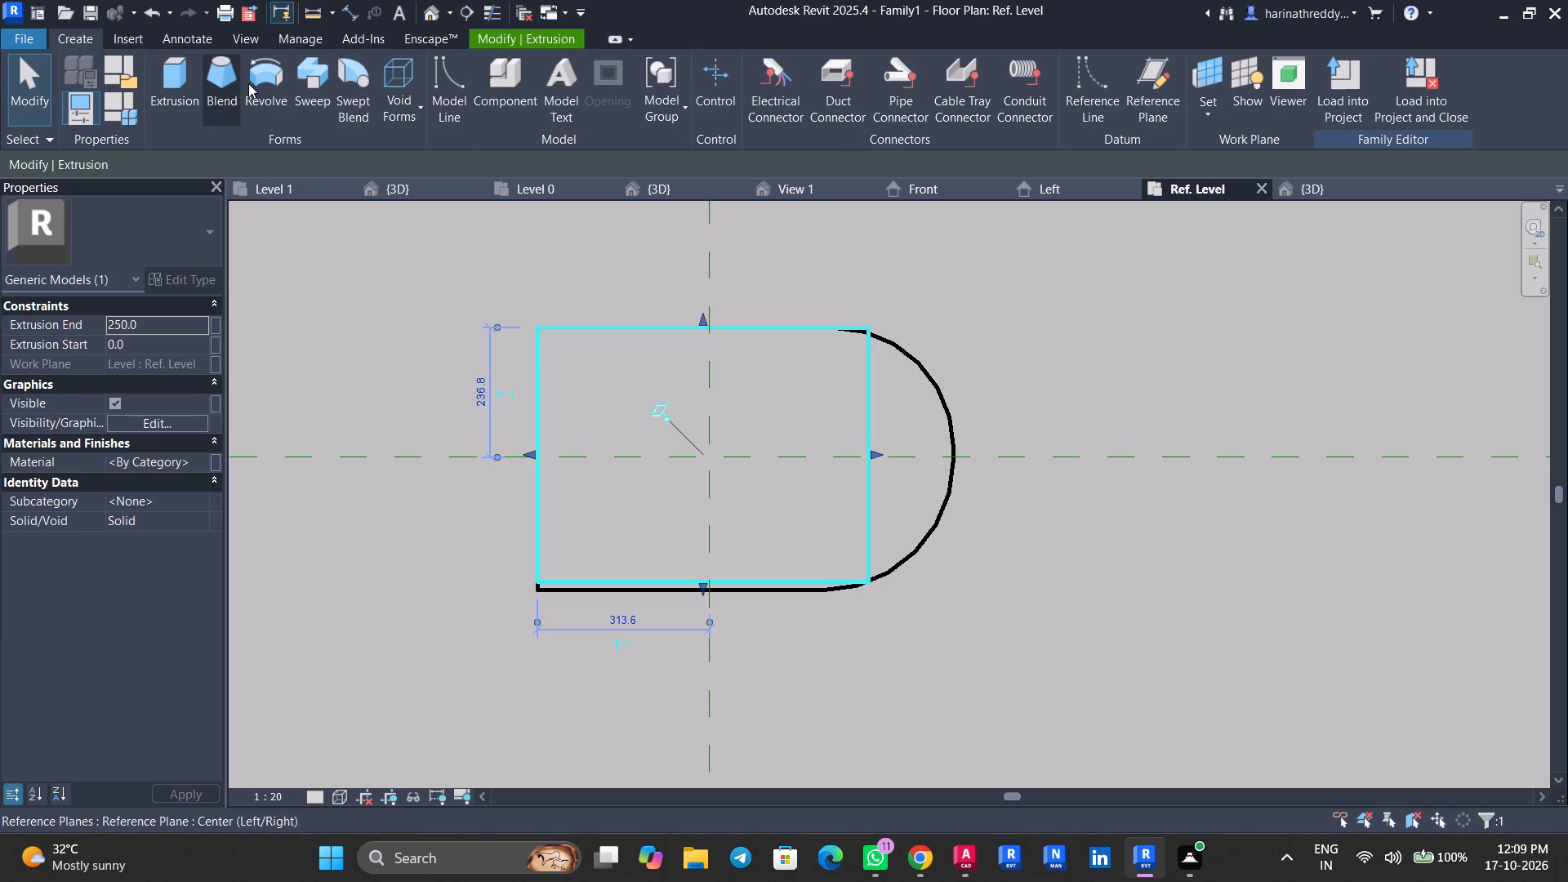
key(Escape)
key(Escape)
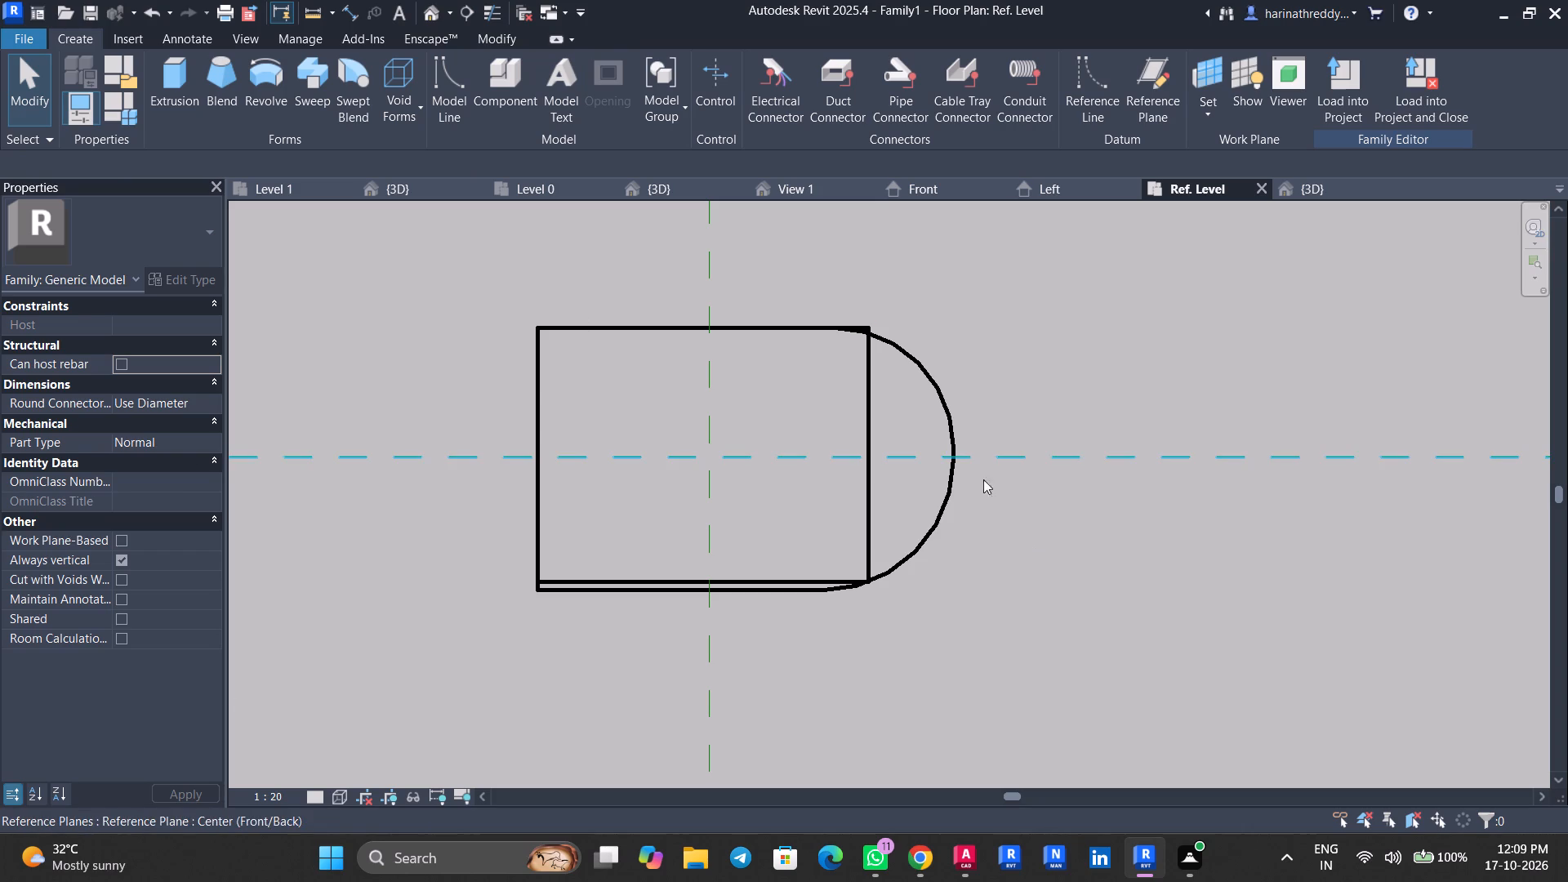
Reshape the extrusion so its curved-side edge sits just before the arc and its lower edge meets the outline's lower line.
click(863, 389)
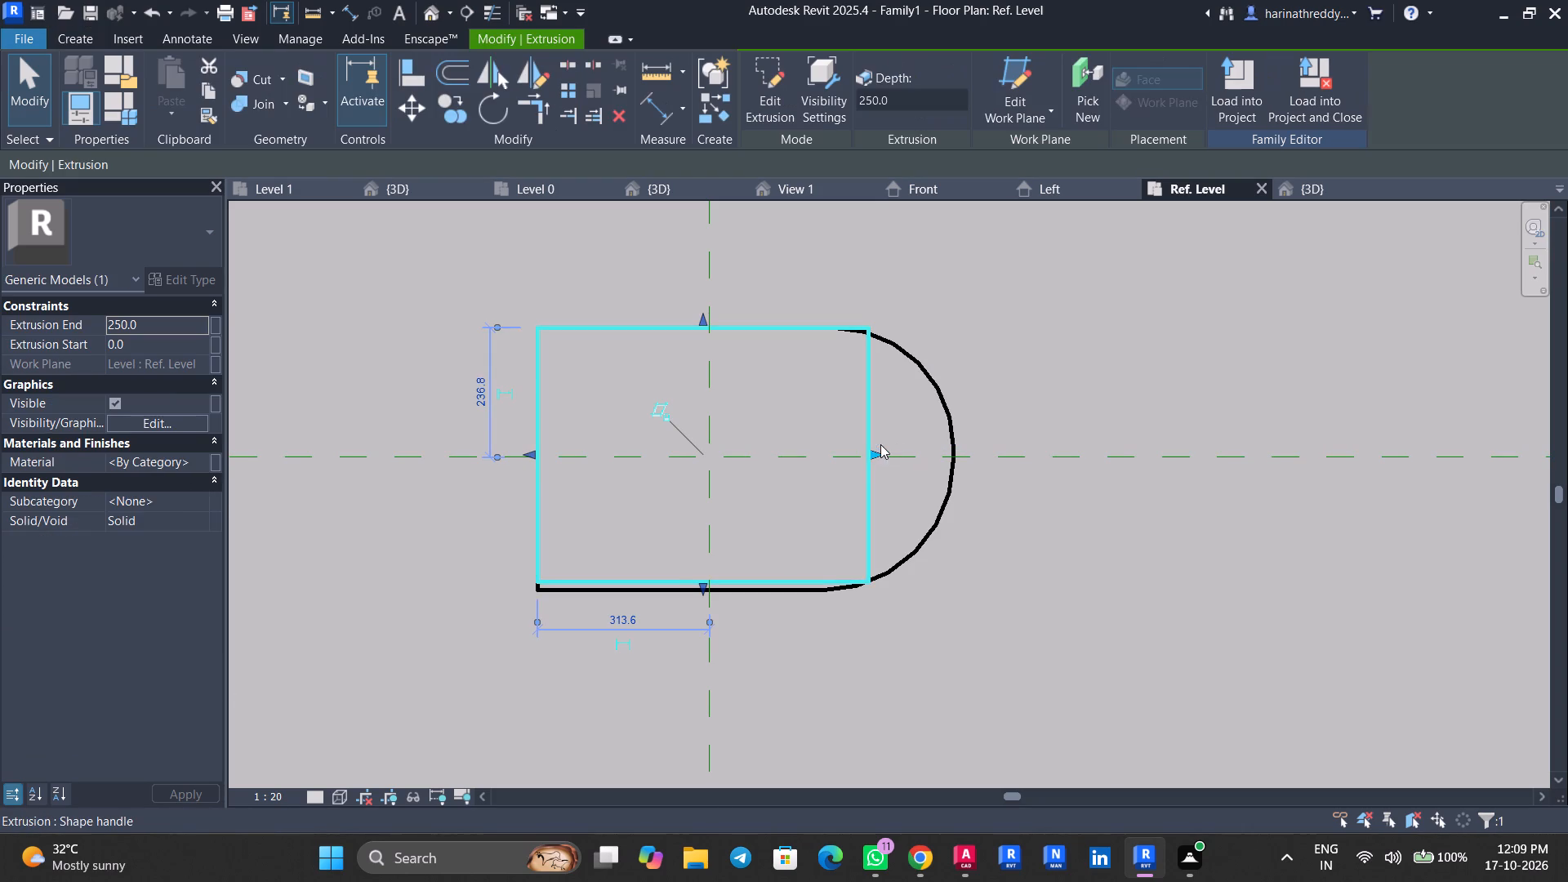
click(880, 444)
drag(886, 453, 949, 439)
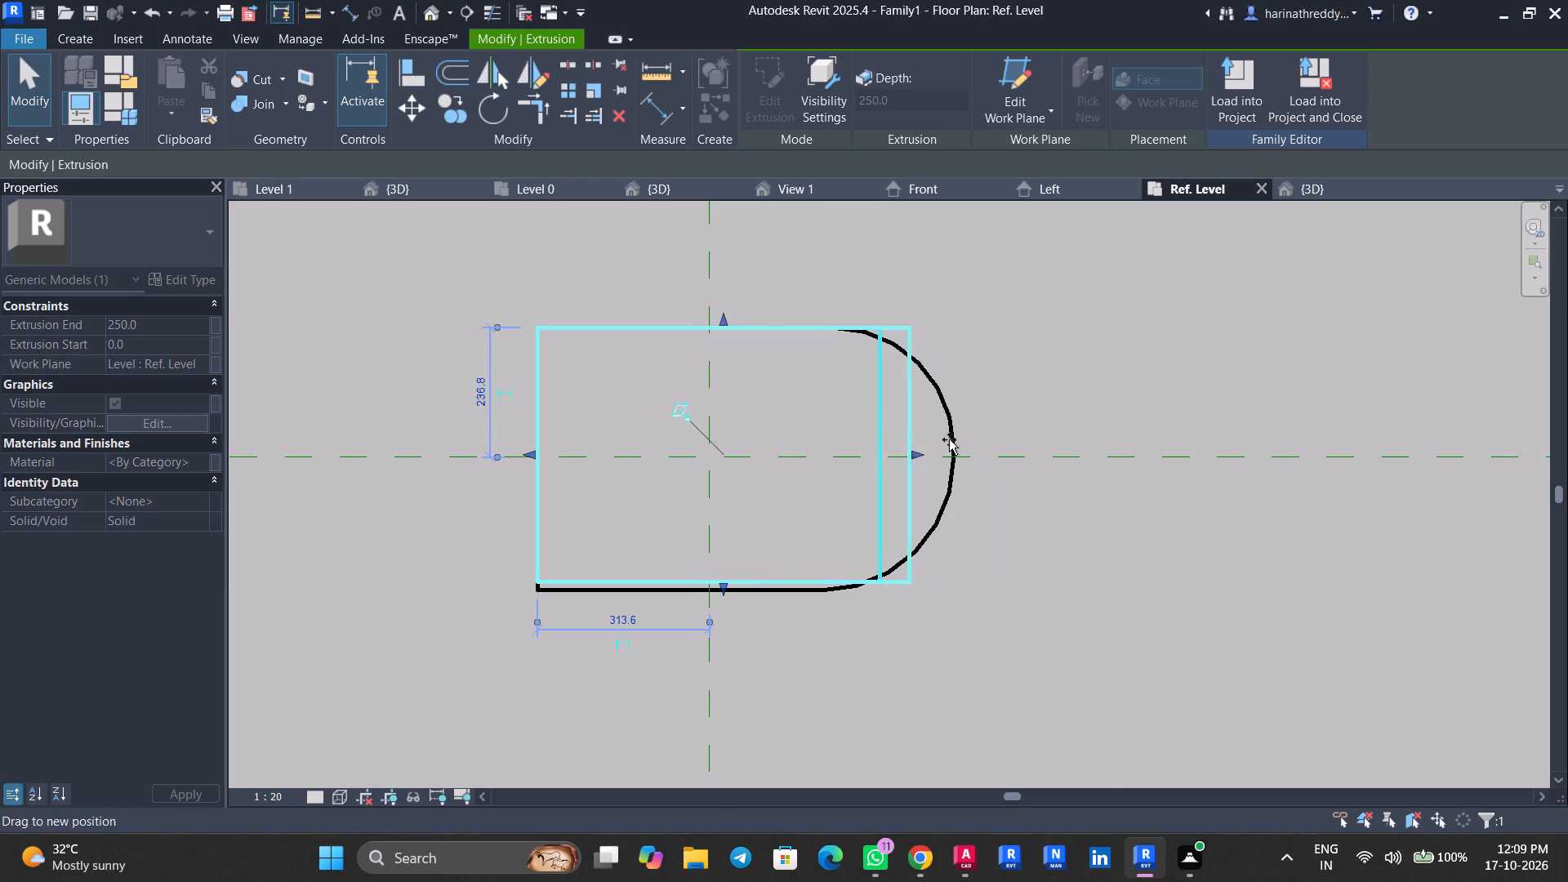
drag(949, 439, 808, 457)
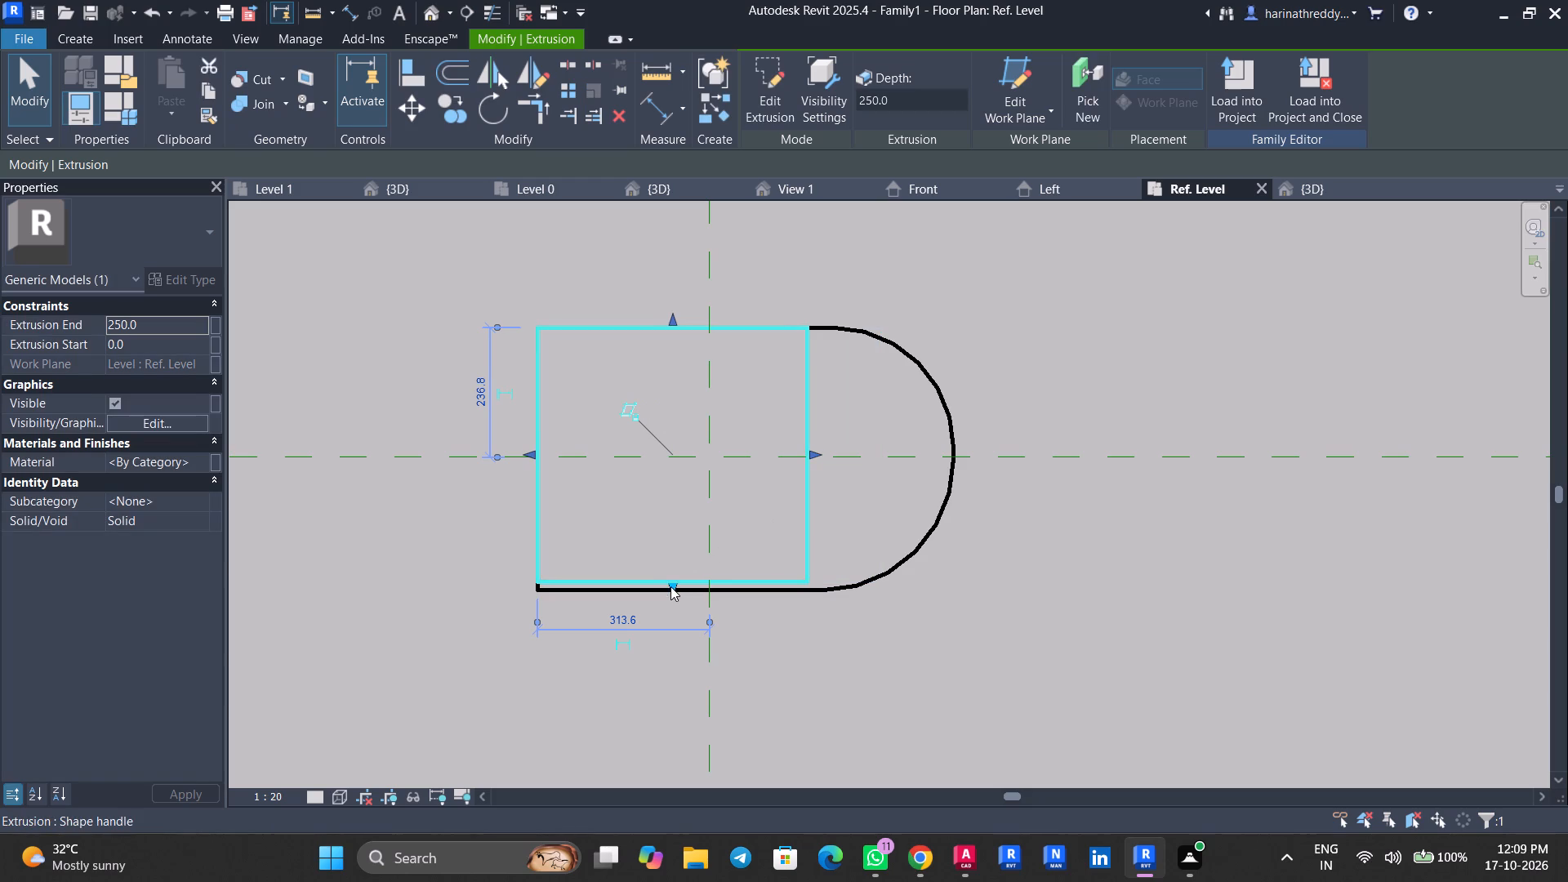
click(670, 586)
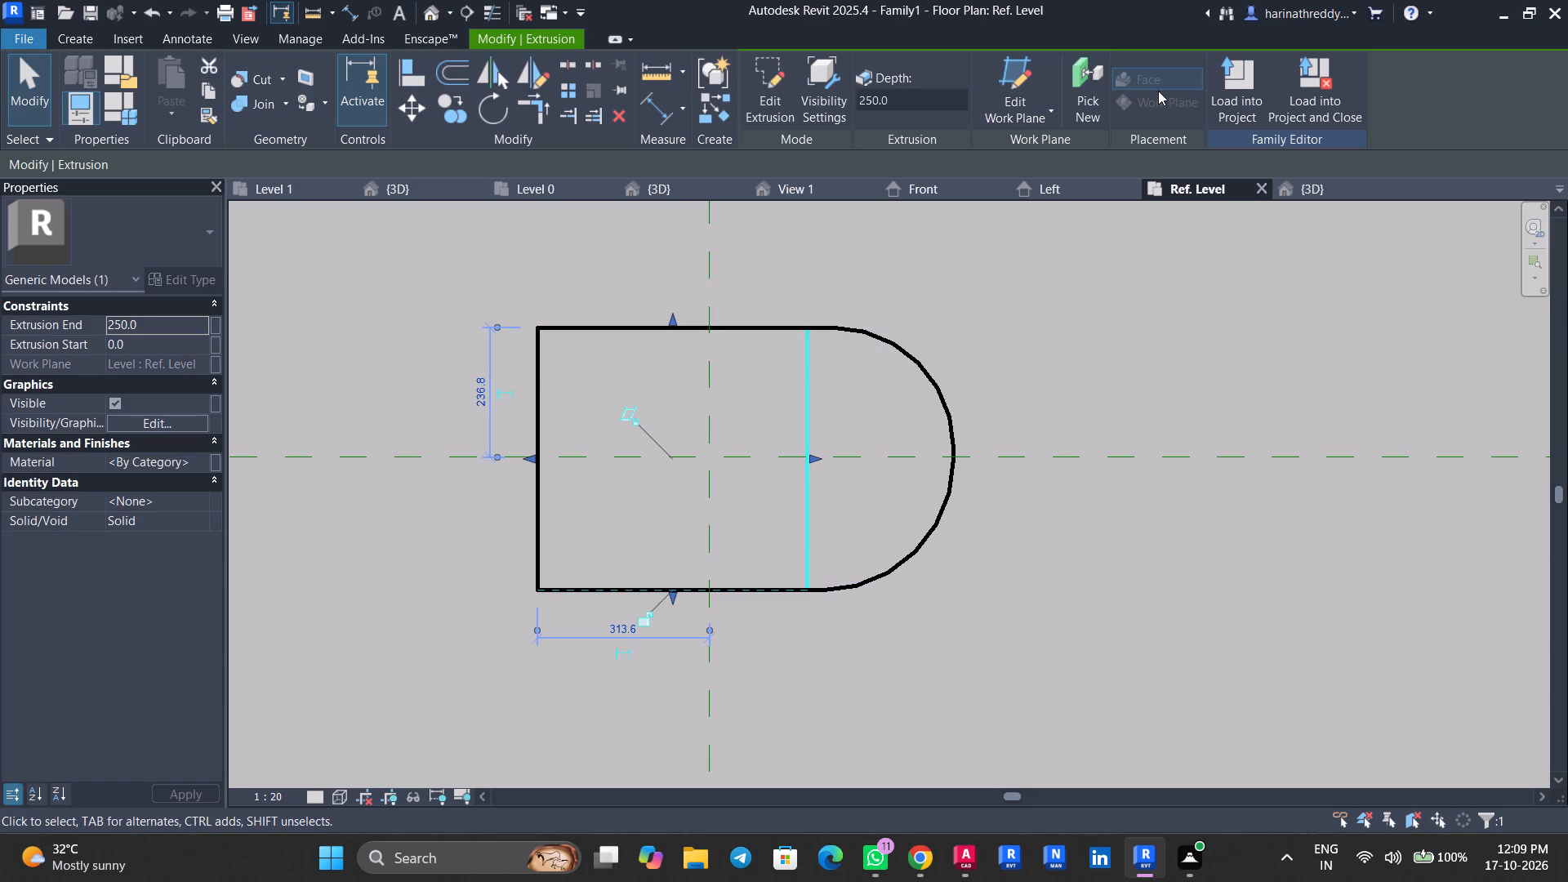
click(1107, 426)
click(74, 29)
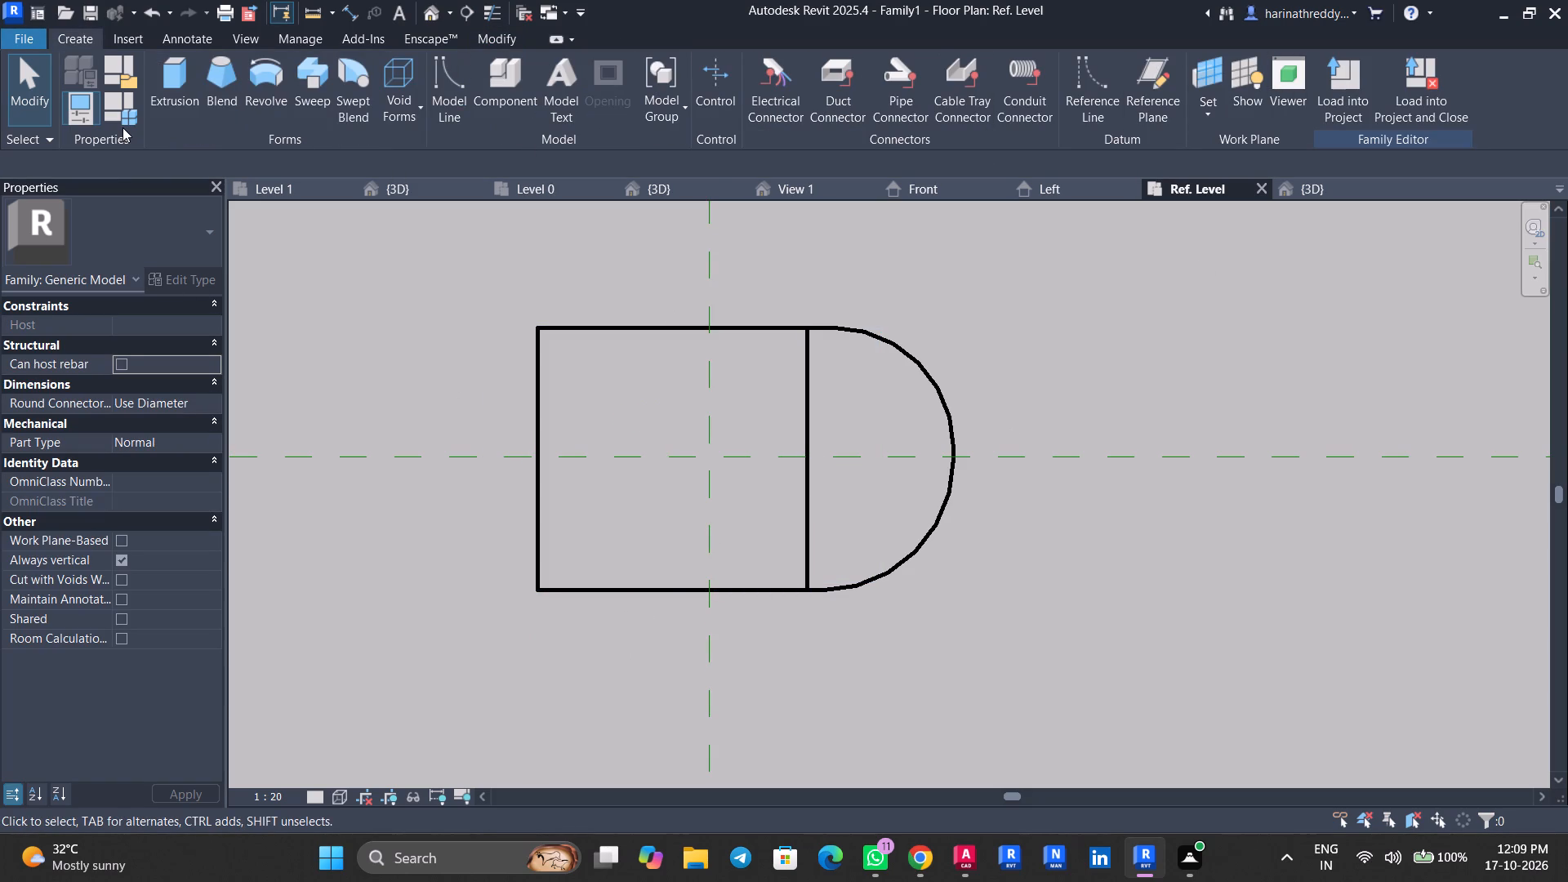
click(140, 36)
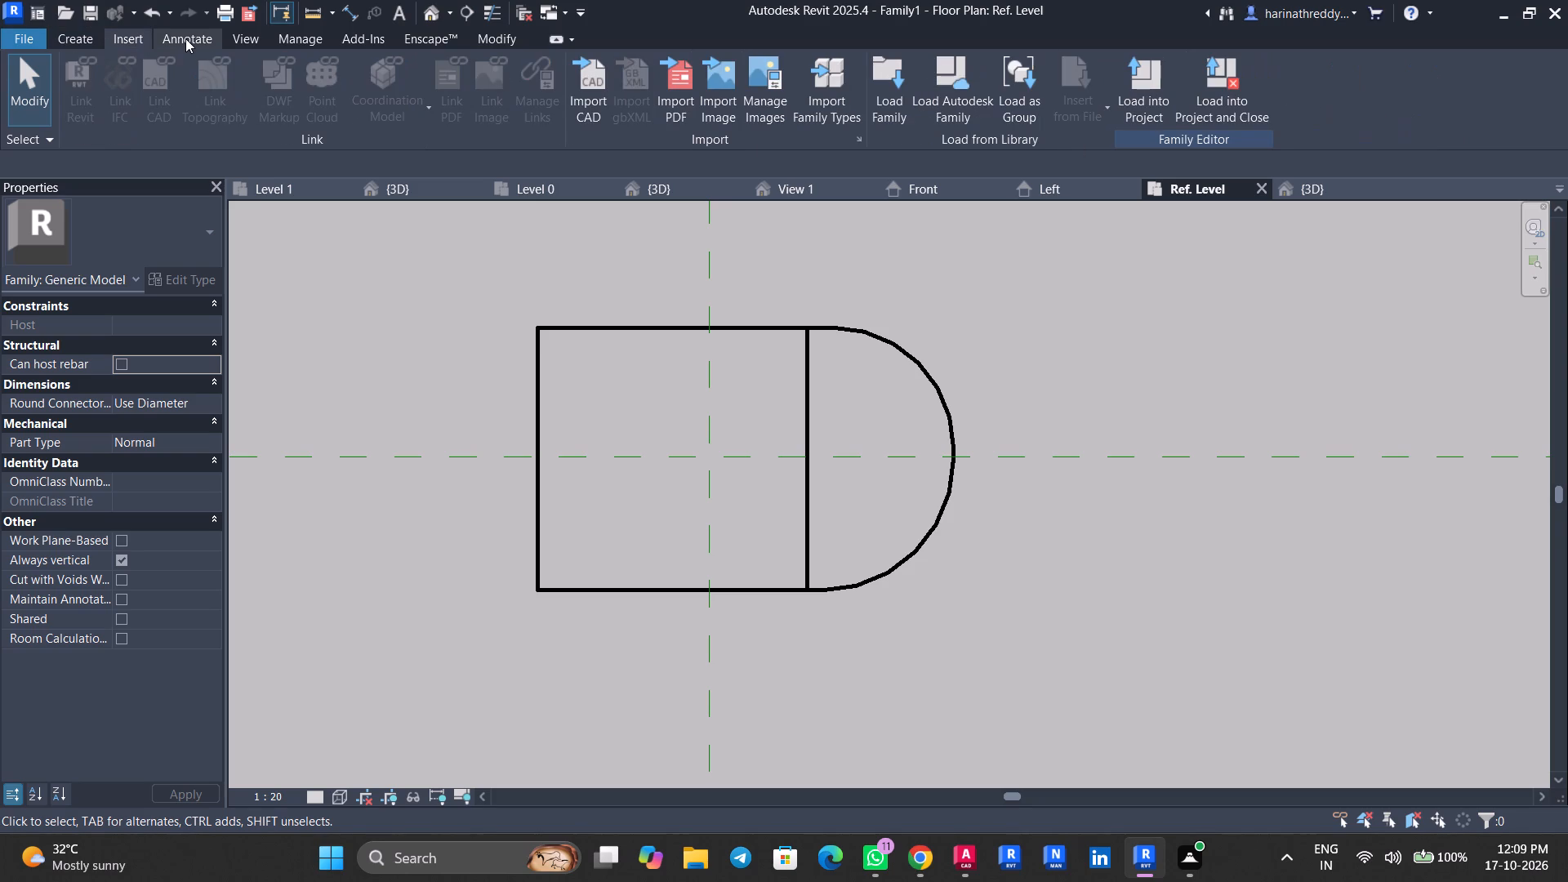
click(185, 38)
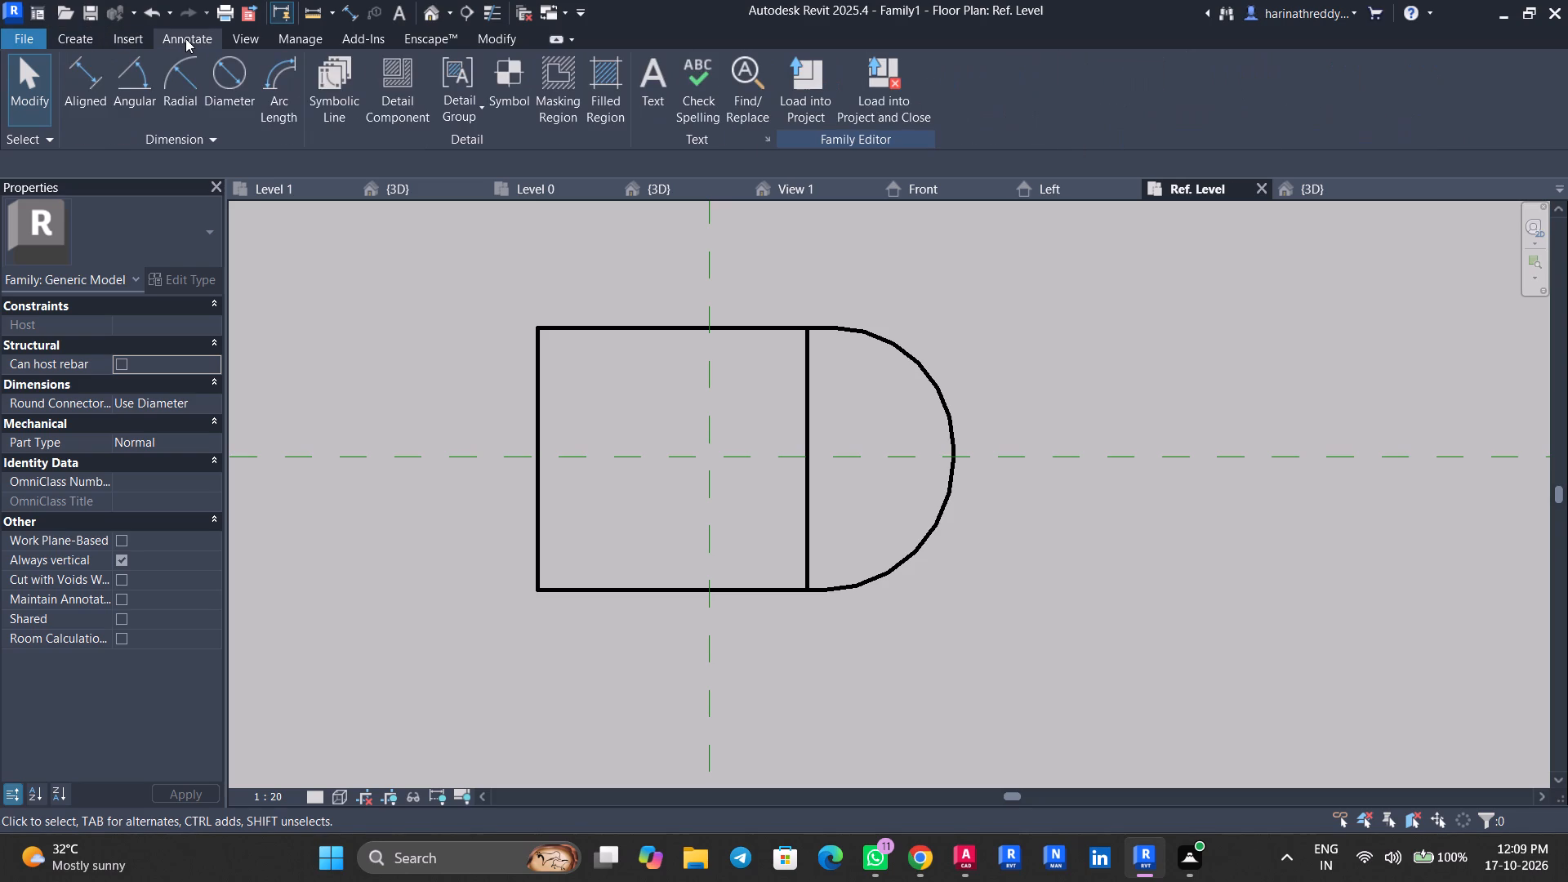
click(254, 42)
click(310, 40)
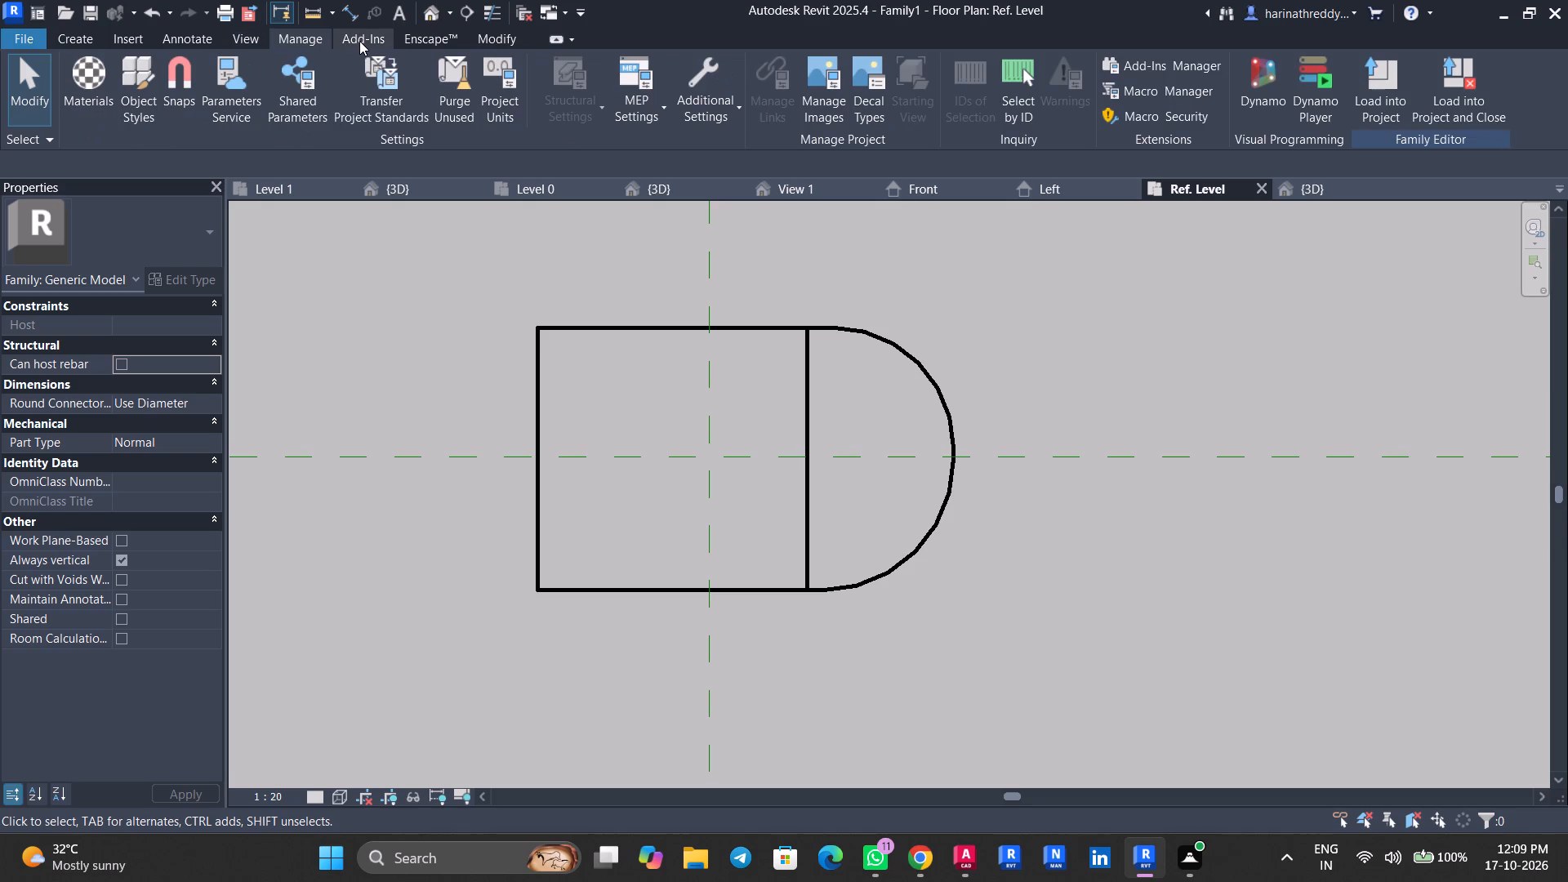
Add a family type parameter named length, with data type Length, grouped under Dimensions.
click(78, 41)
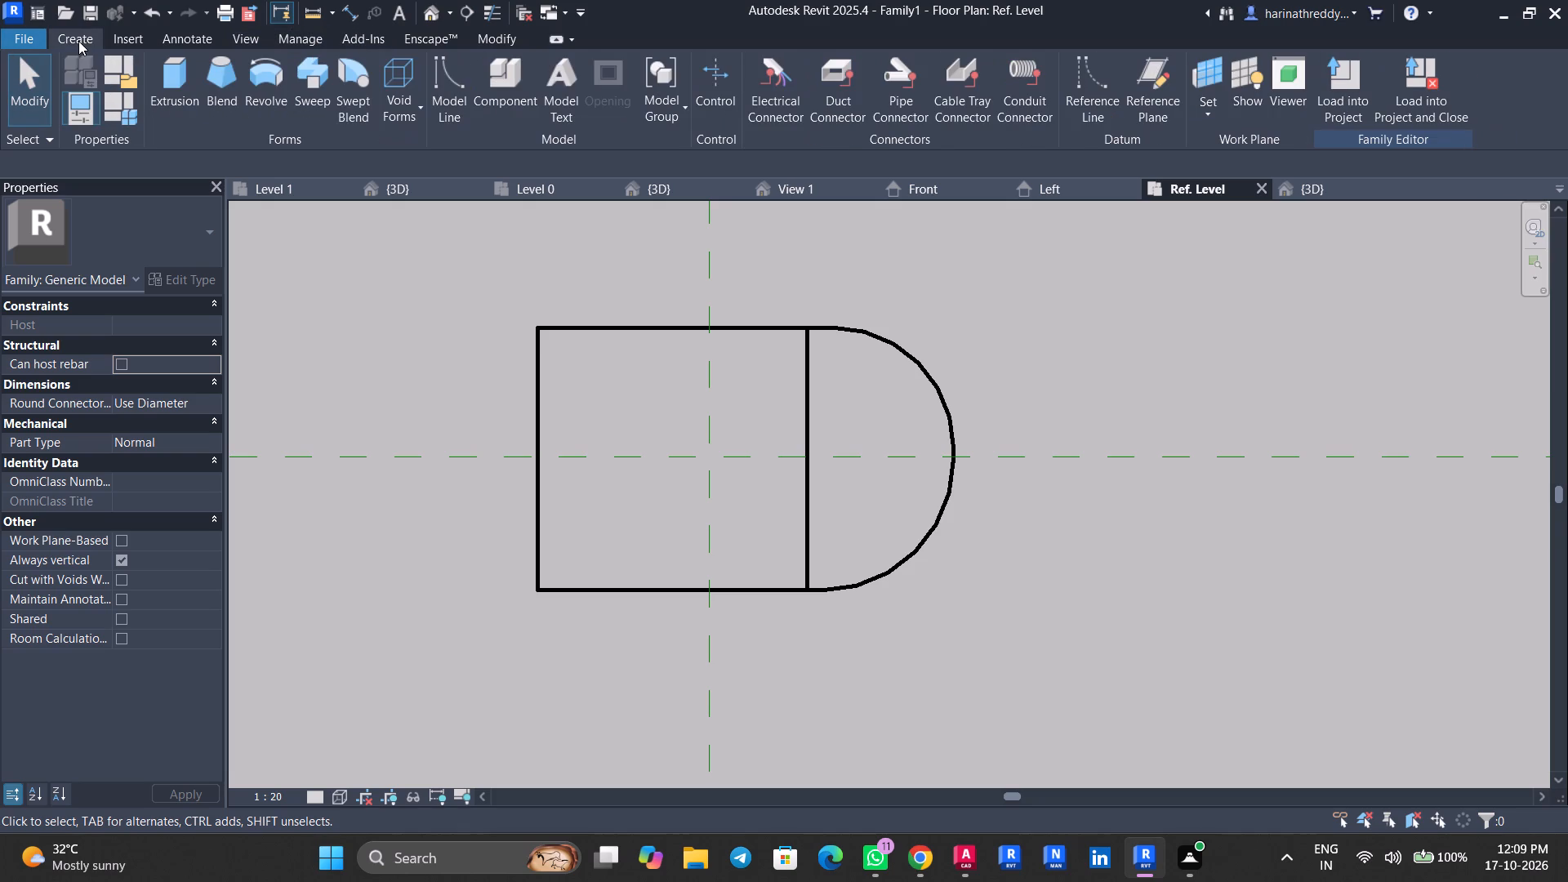
click(122, 114)
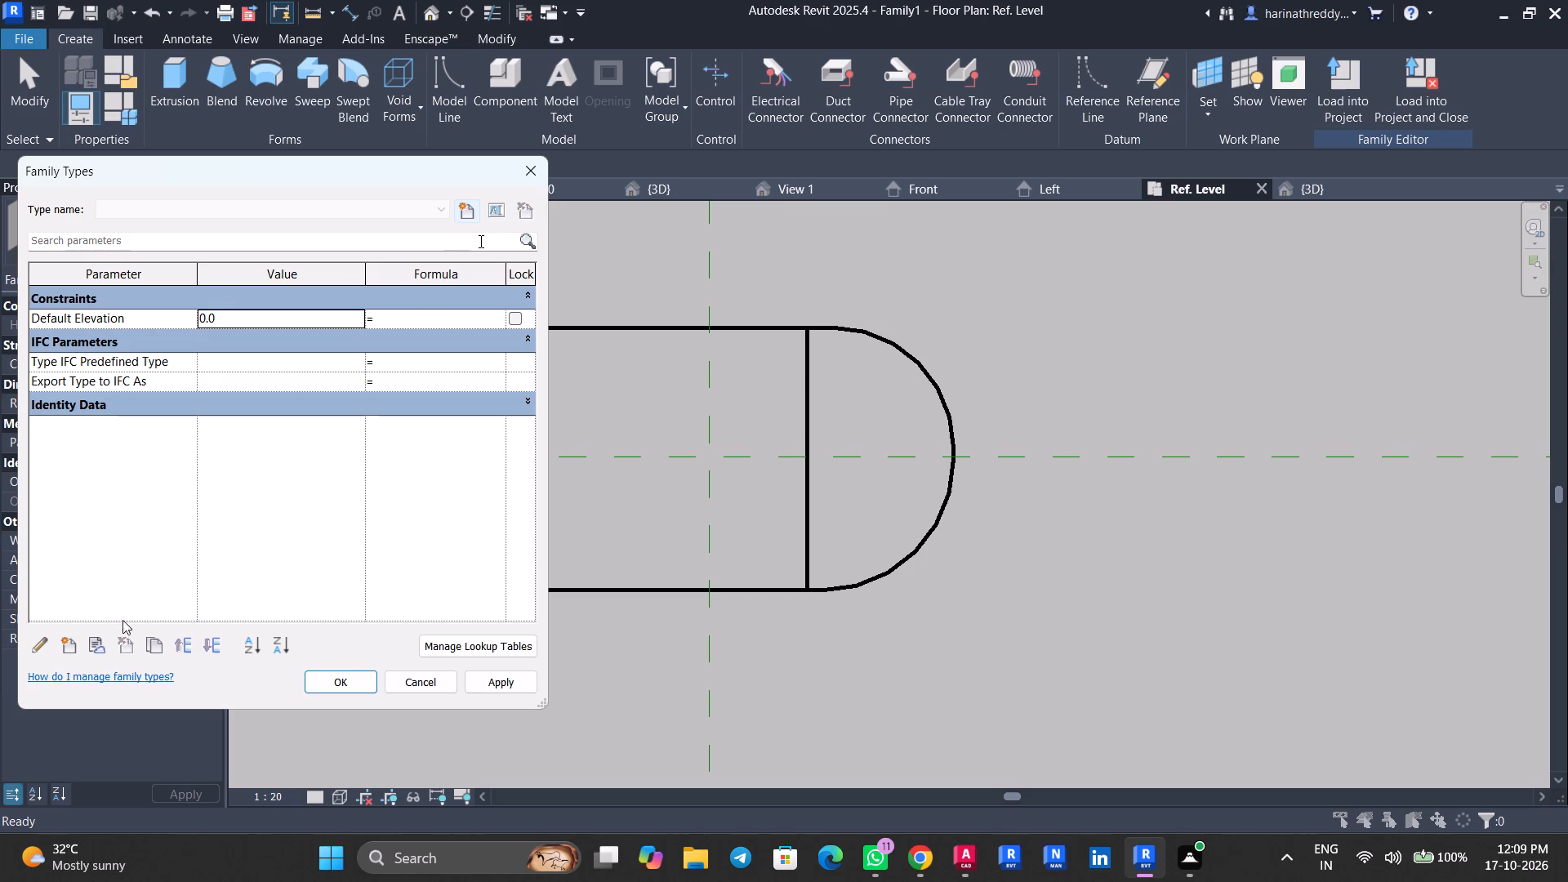
click(65, 646)
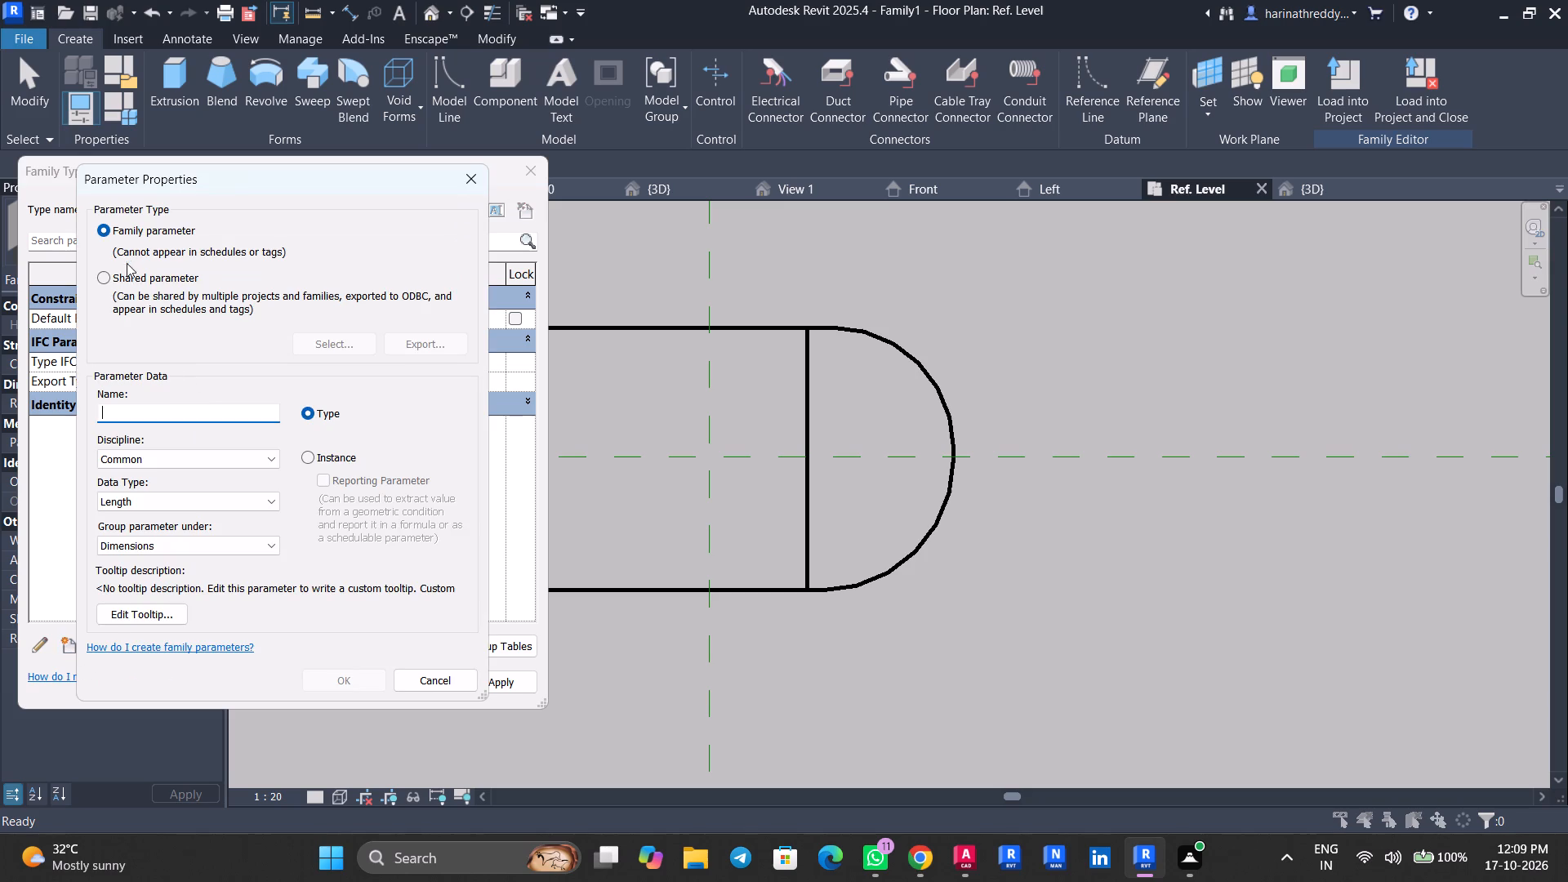
click(138, 412)
key(l)
key(e)
text(ngt)
key(h)
click(178, 537)
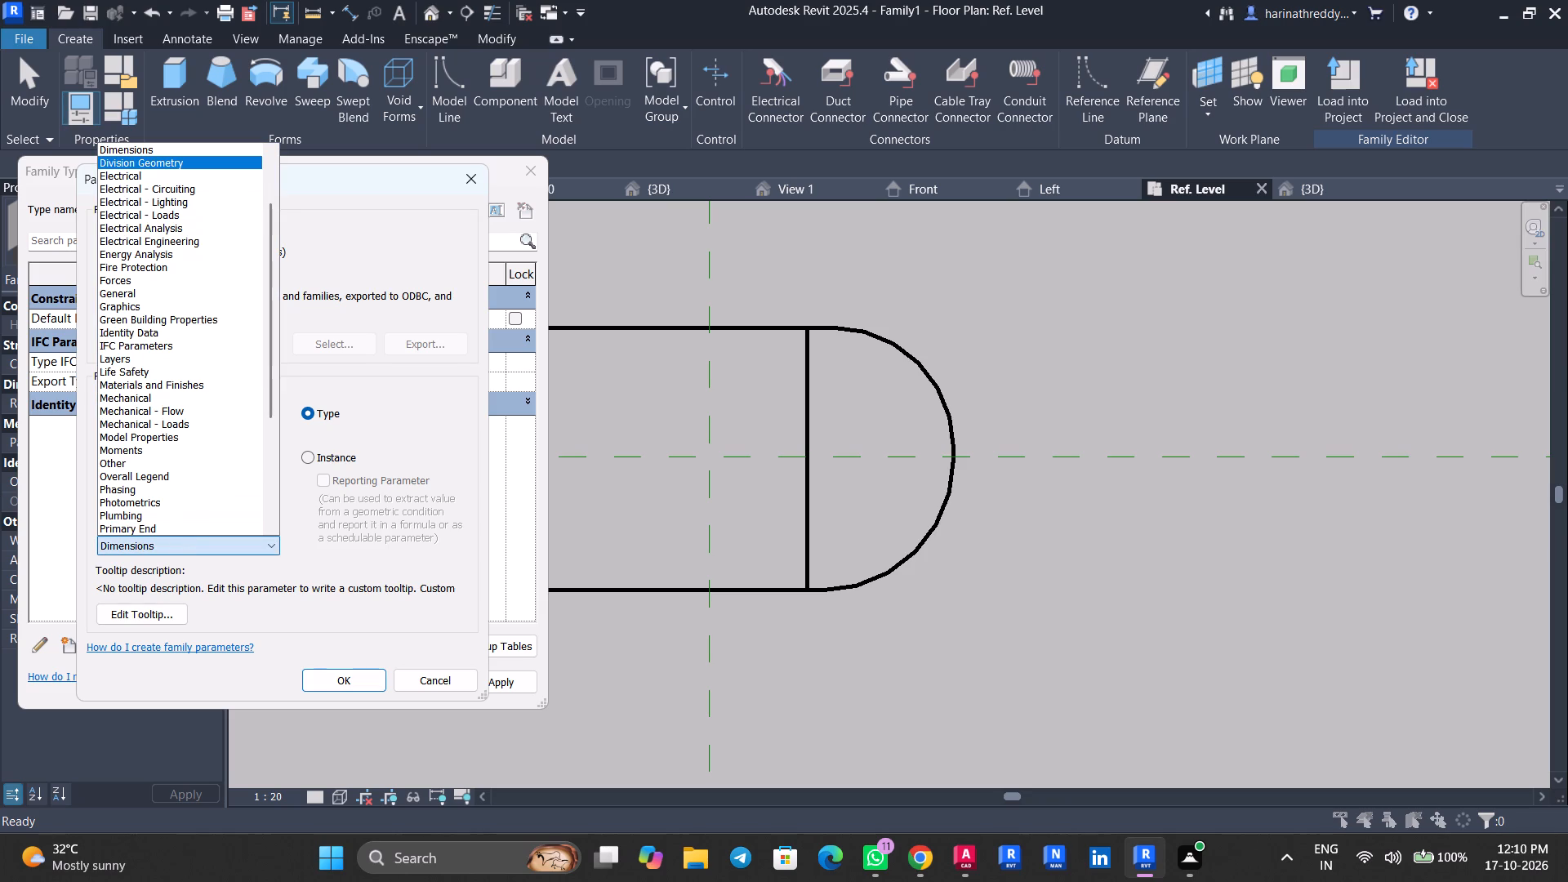
click(184, 149)
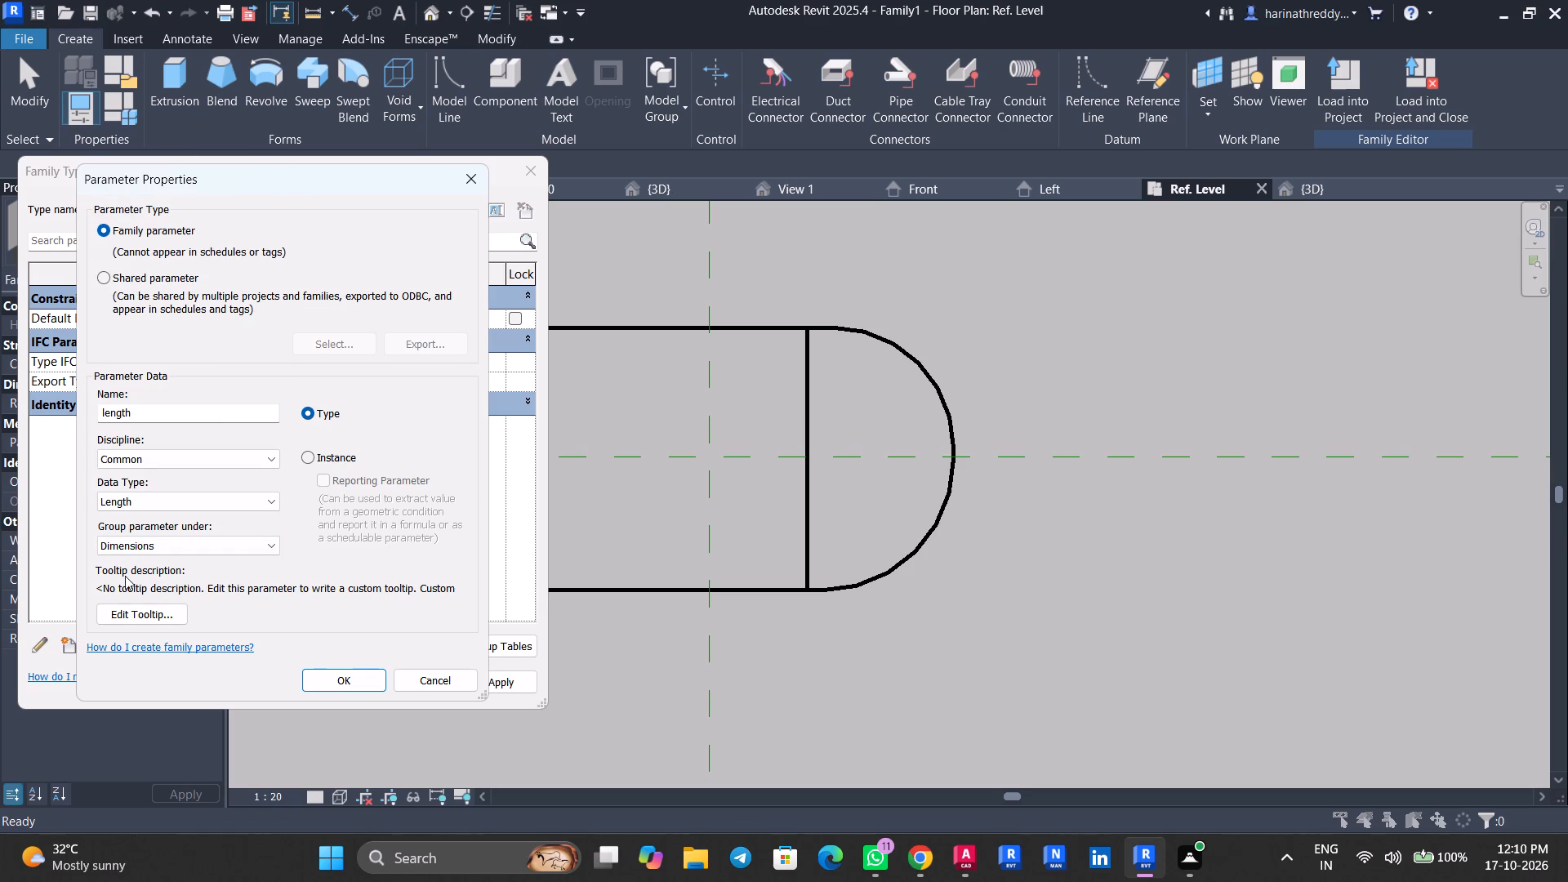
click(342, 673)
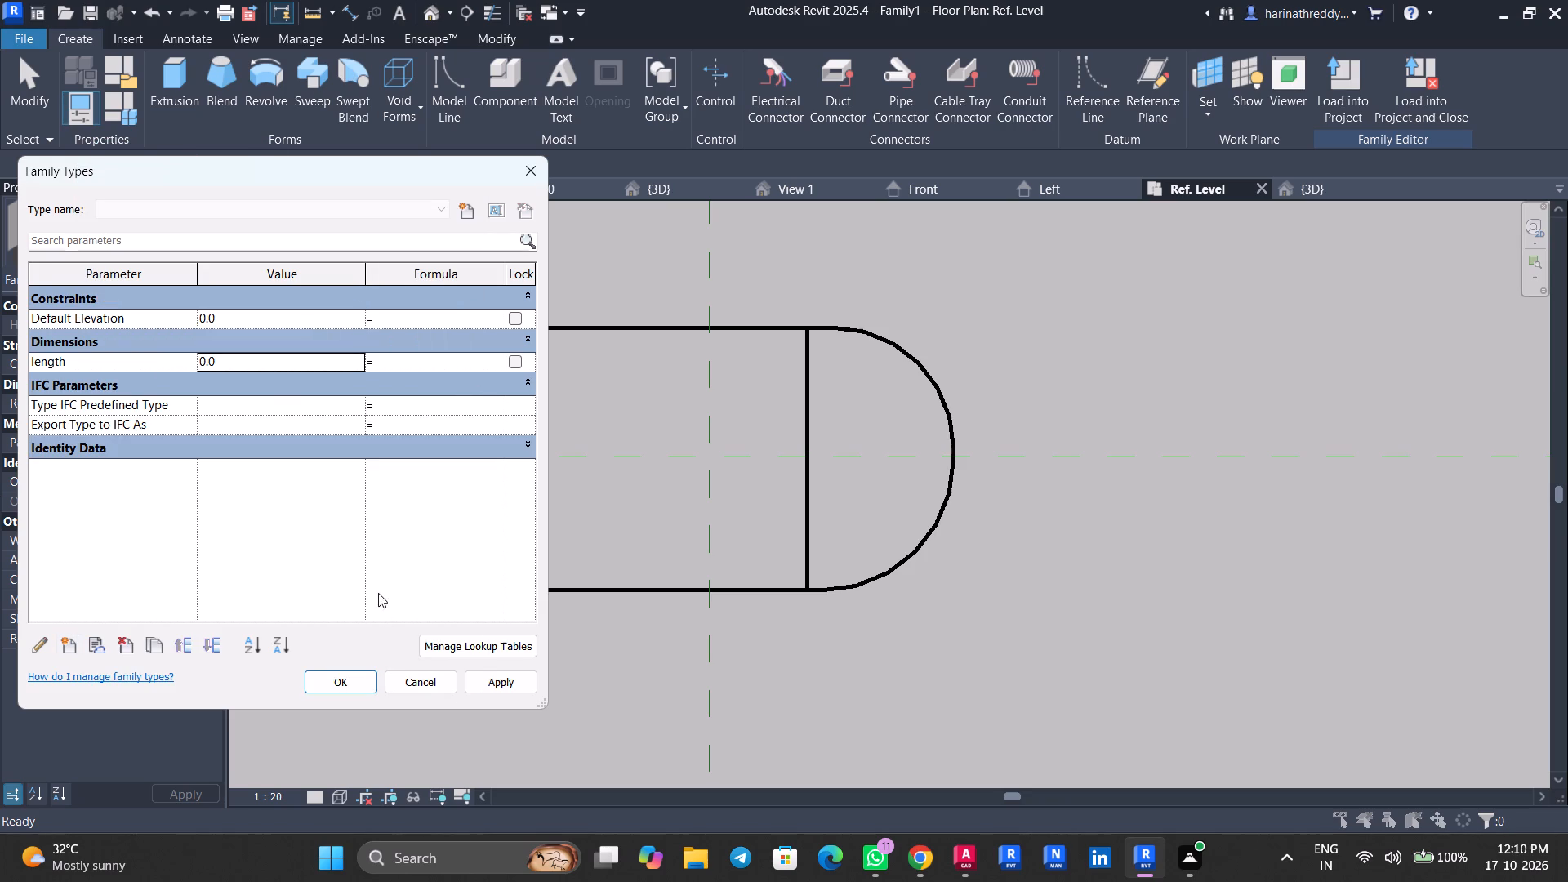
click(341, 684)
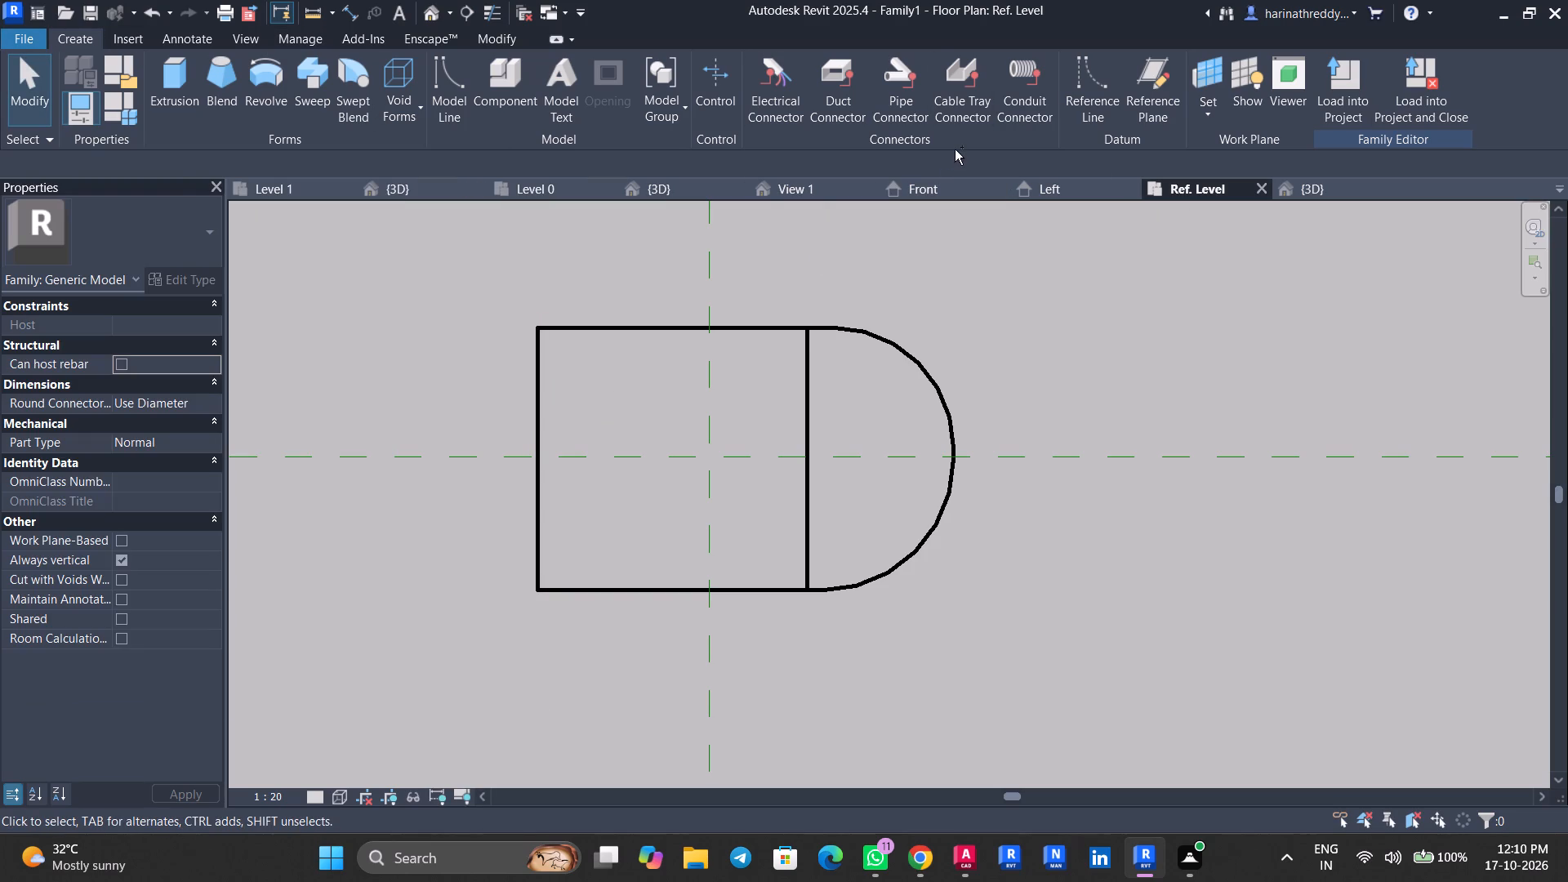
Close the Family1 family and return to the Level 1 floor plan of Project1.
key(ctrl+w)
click(835, 416)
click(835, 422)
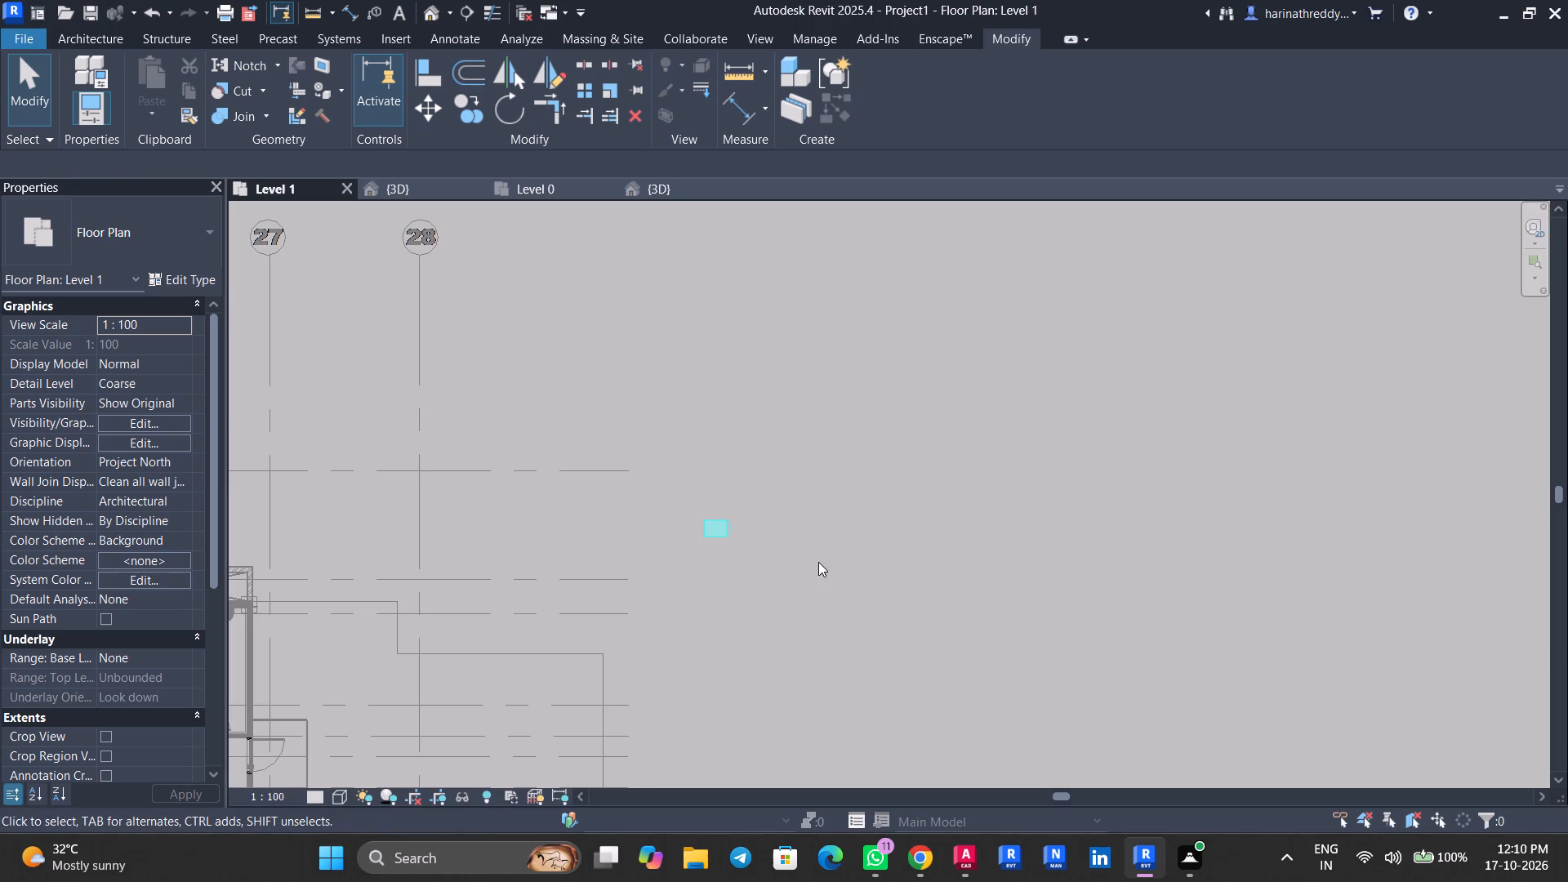
Delete the placed Family1 instance beside the building in the Level 1 plan.
scroll(817, 563, down, 4)
click(758, 545)
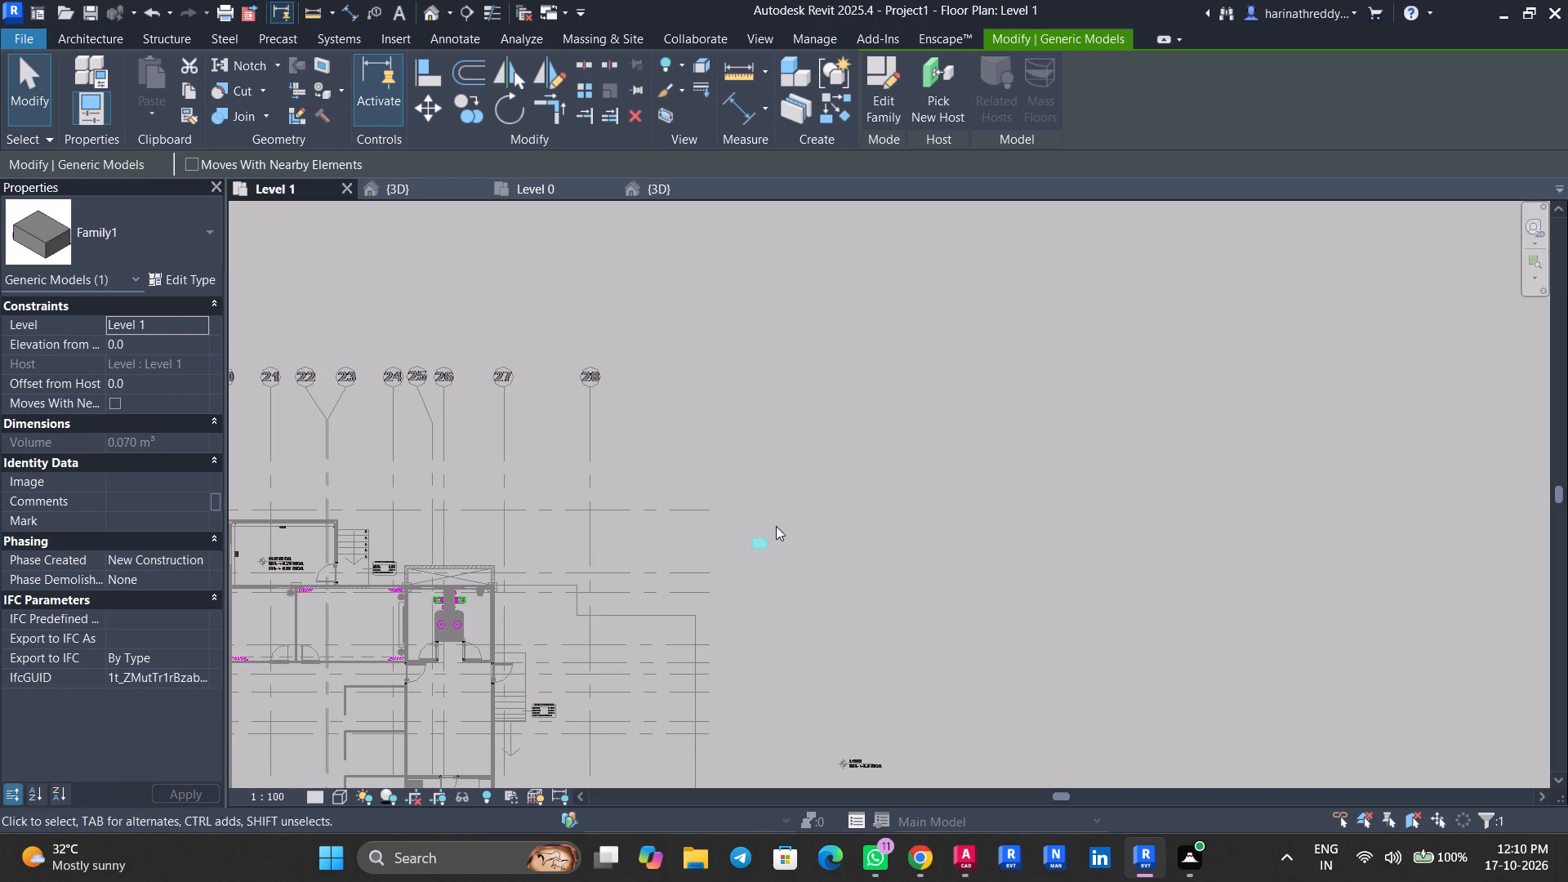
key(Delete)
Create a new family from the Metric Furniture template.
click(31, 36)
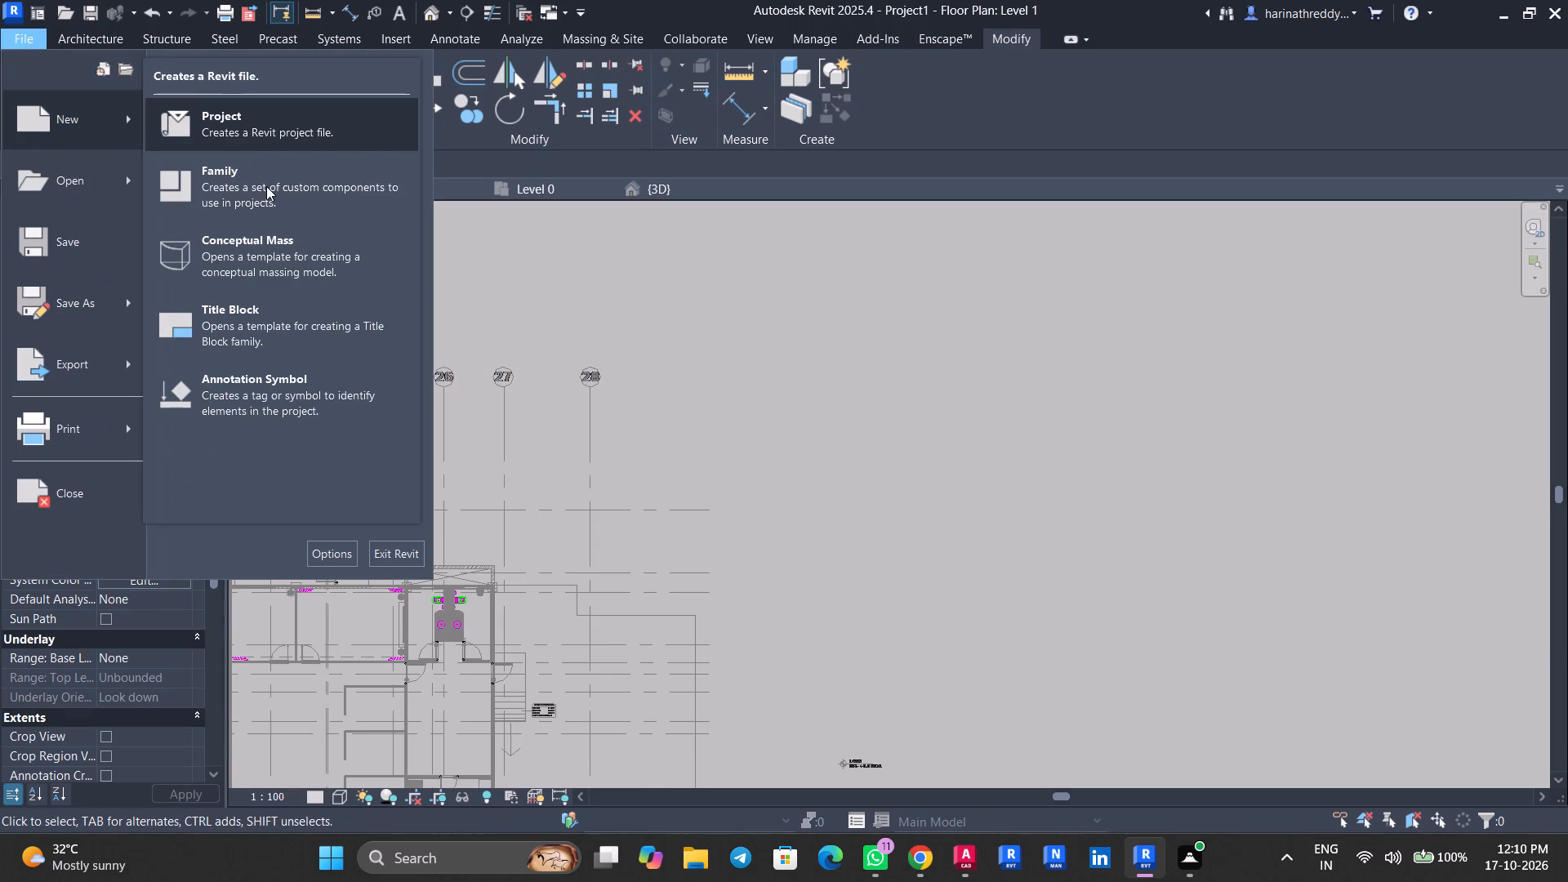
click(266, 186)
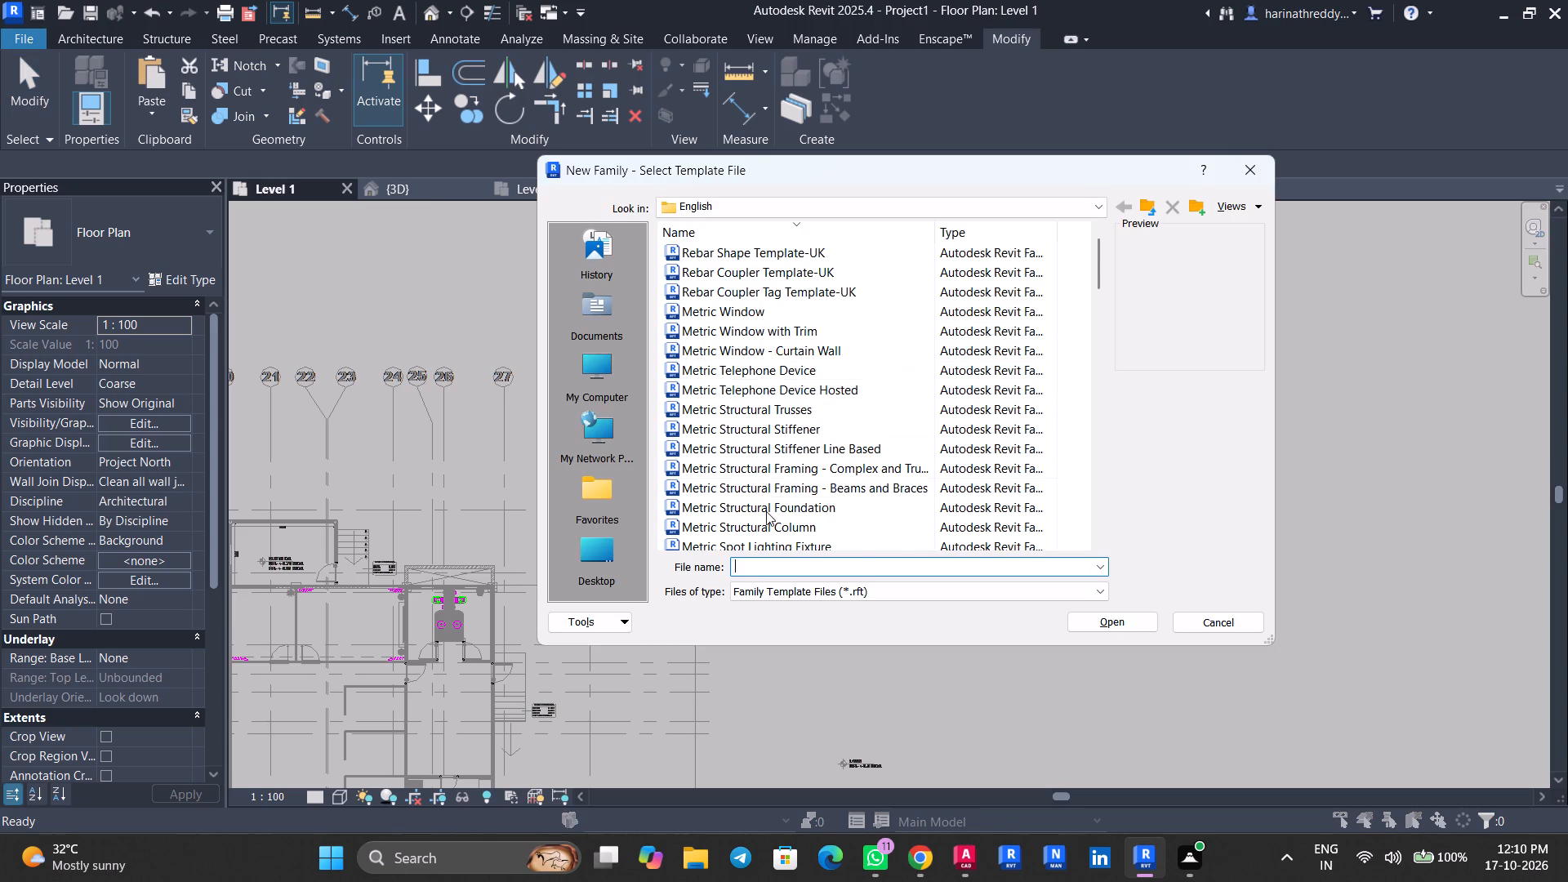
scroll(766, 511, down, 9)
scroll(777, 474, up, 1)
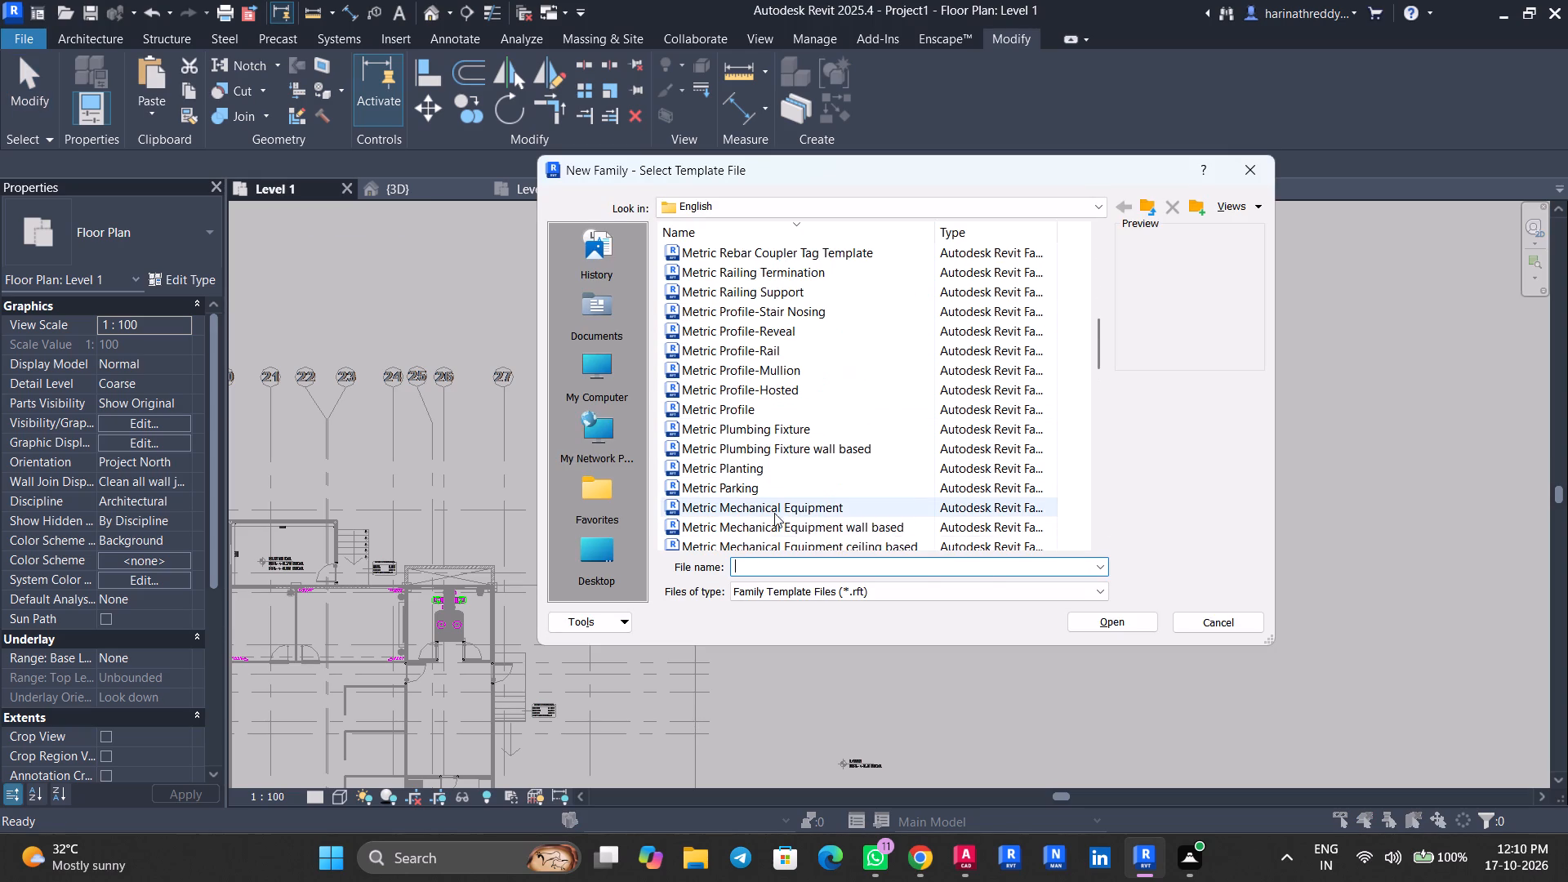
scroll(772, 395, down, 5)
scroll(780, 287, up, 3)
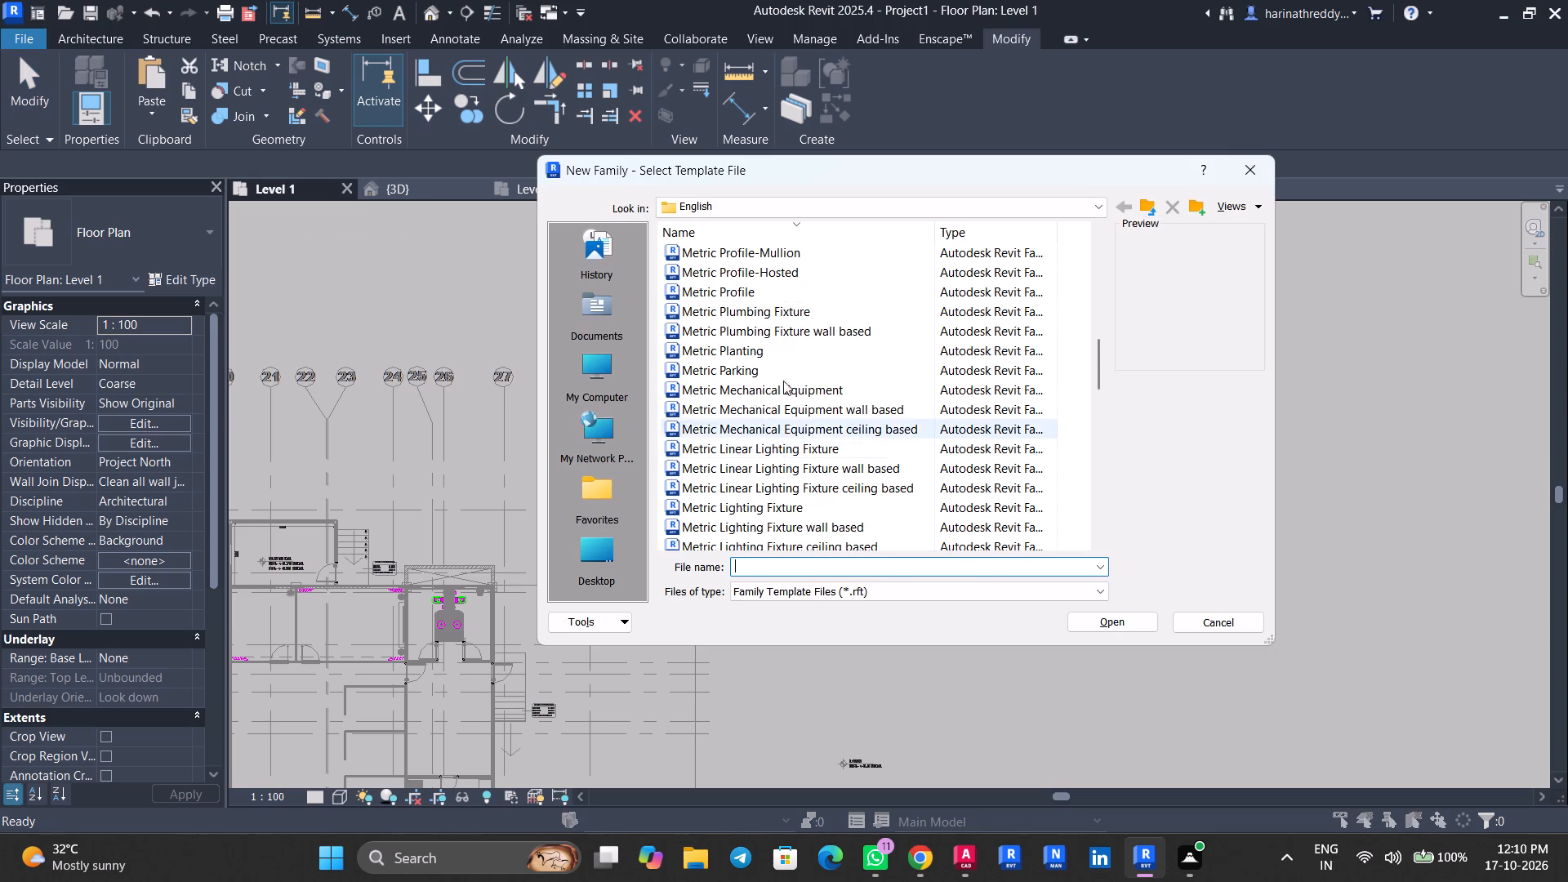
scroll(779, 265, up, 3)
scroll(775, 395, up, 4)
scroll(783, 300, up, 11)
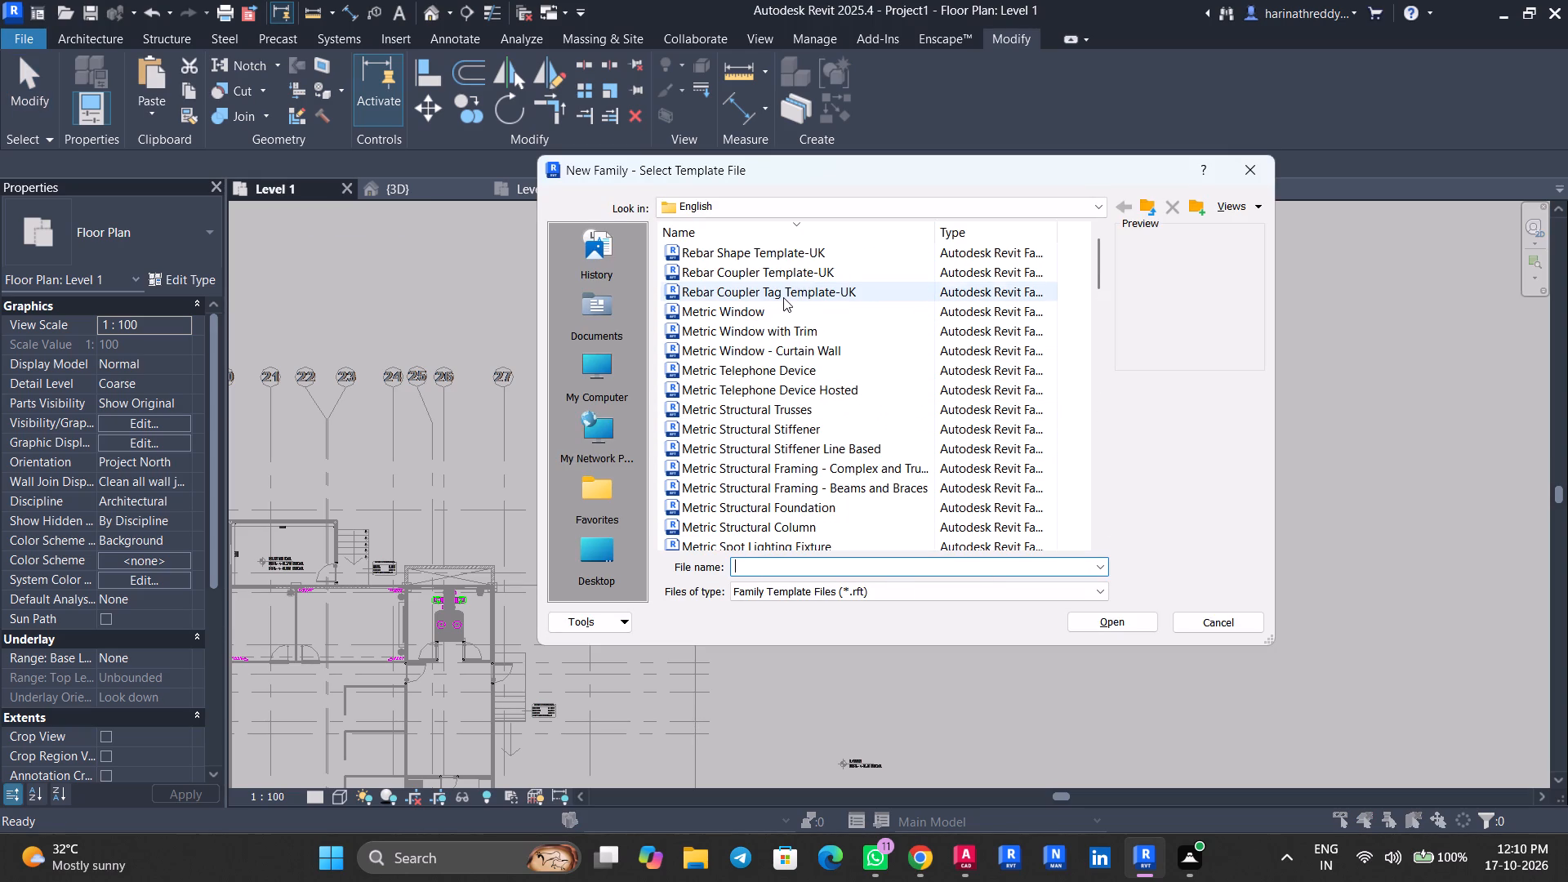
scroll(783, 297, down, 17)
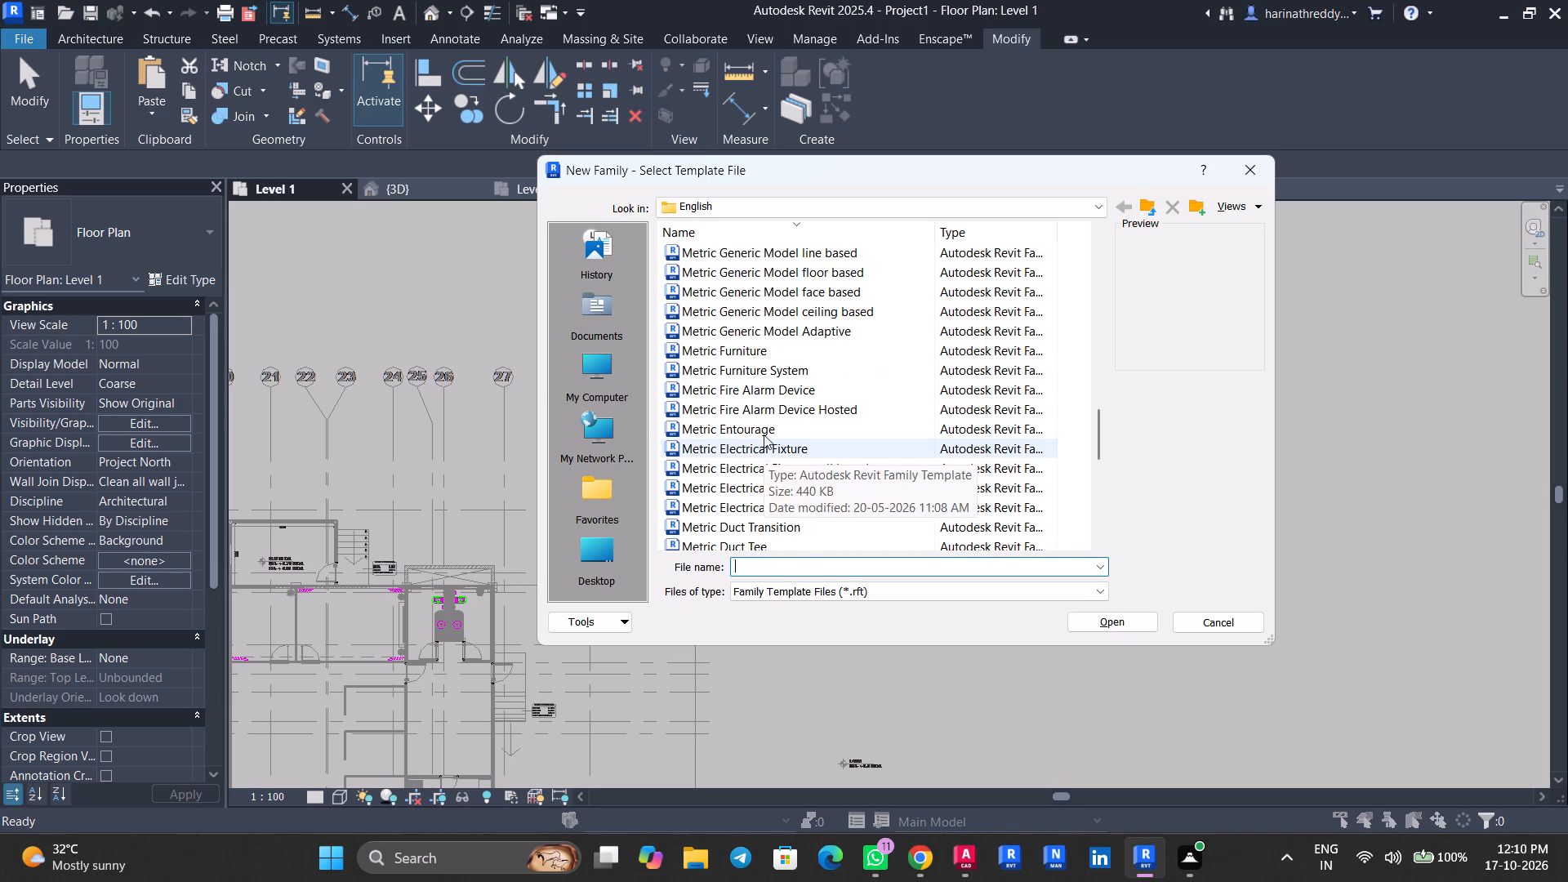
click(763, 349)
click(1091, 628)
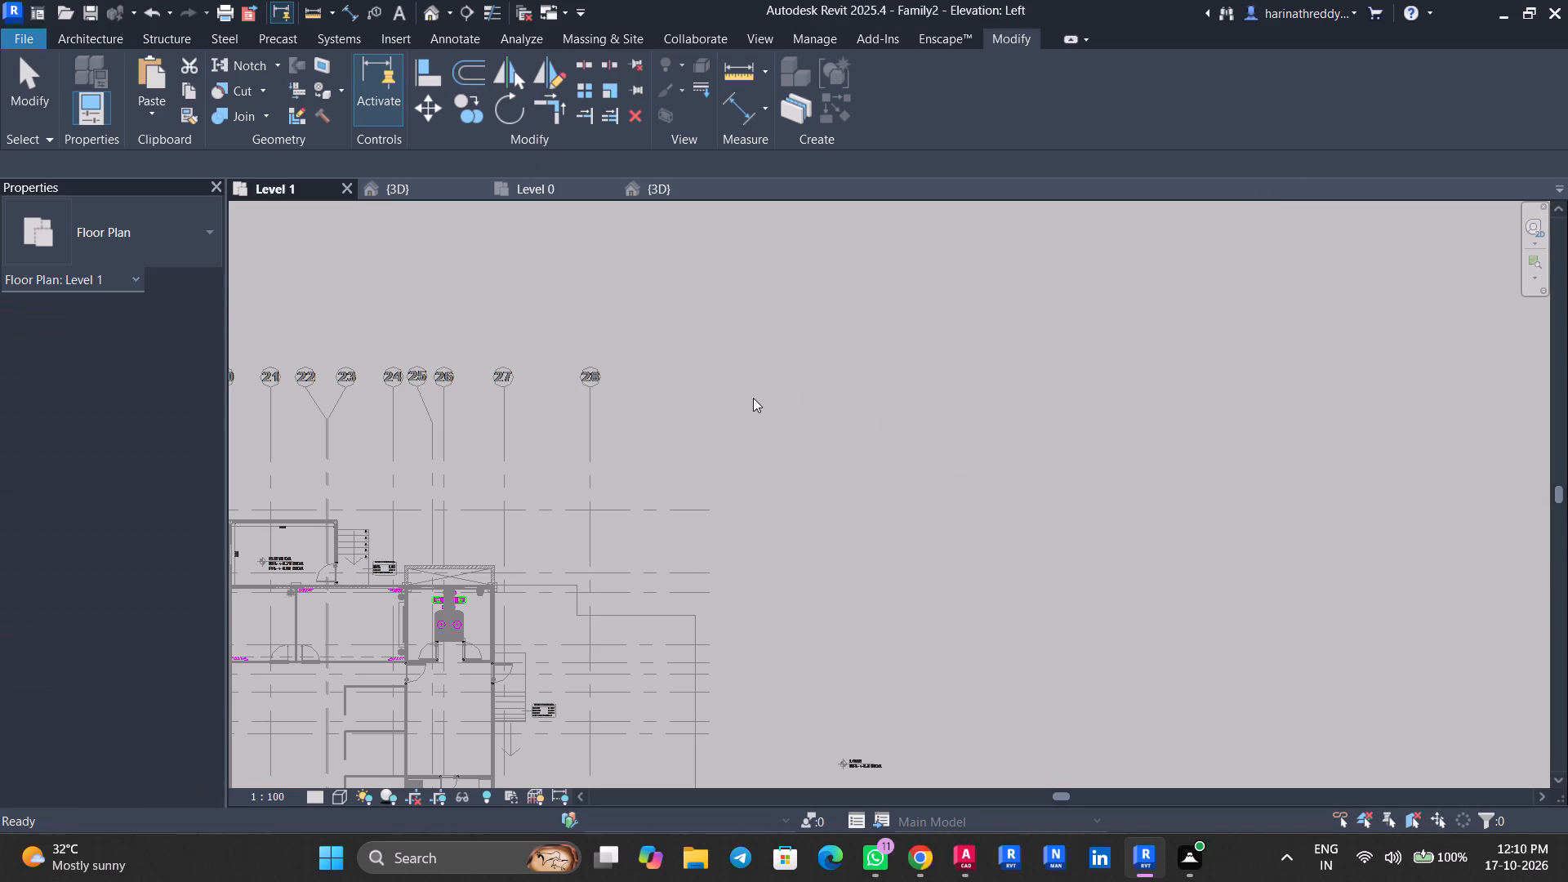
Start an extrusion and sketch a rectangle about 780 by 580 mm around the intersection of the centre reference planes.
scroll(902, 486, up, 6)
middle_drag(935, 488, 800, 461)
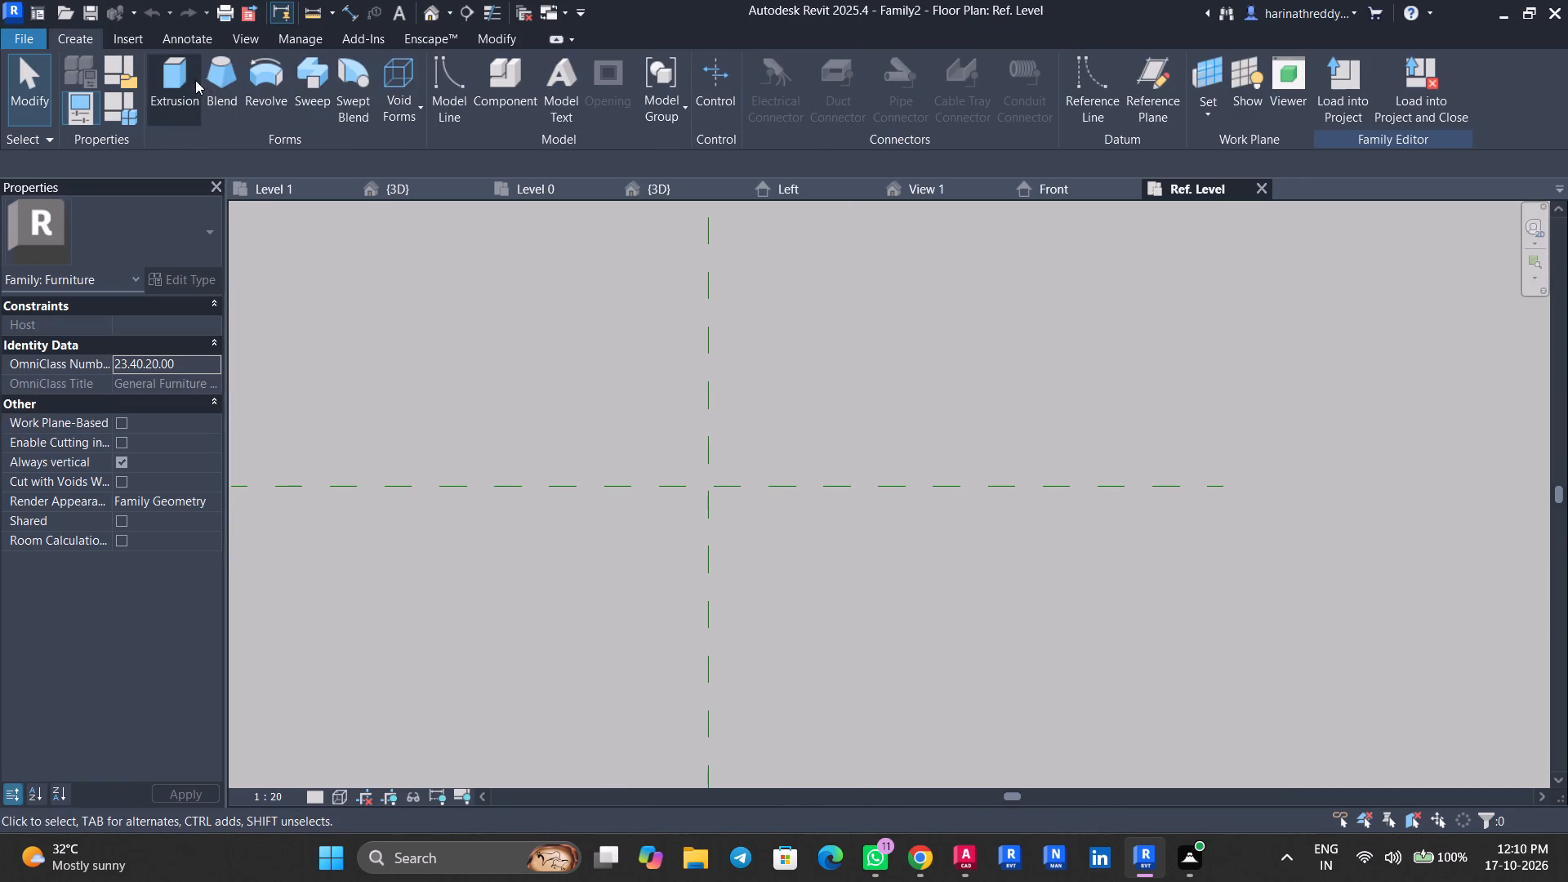
click(187, 80)
click(822, 64)
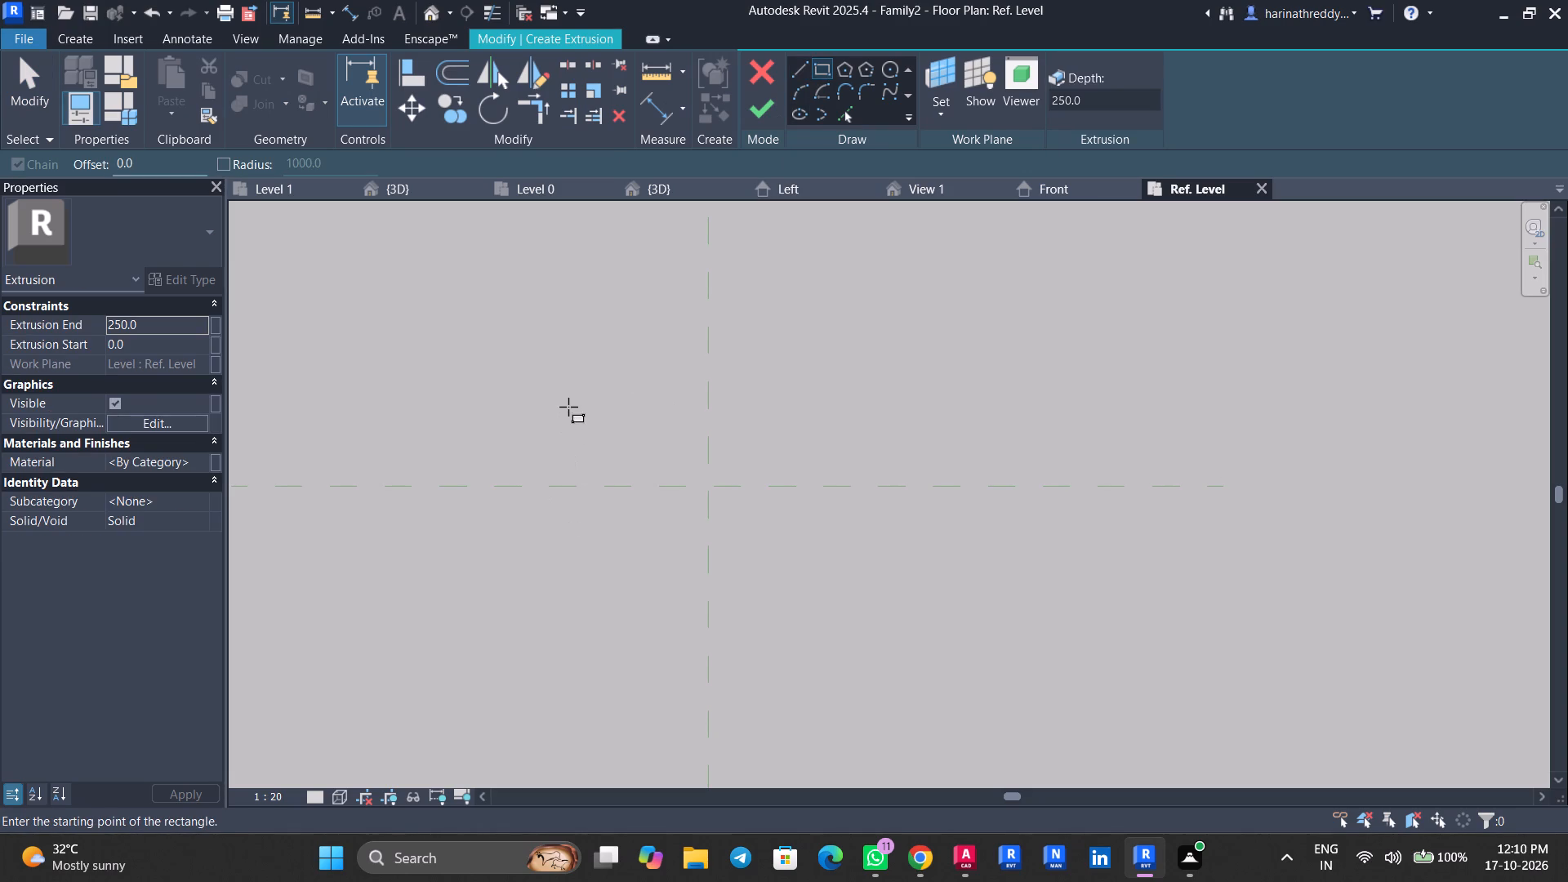
click(568, 397)
click(848, 606)
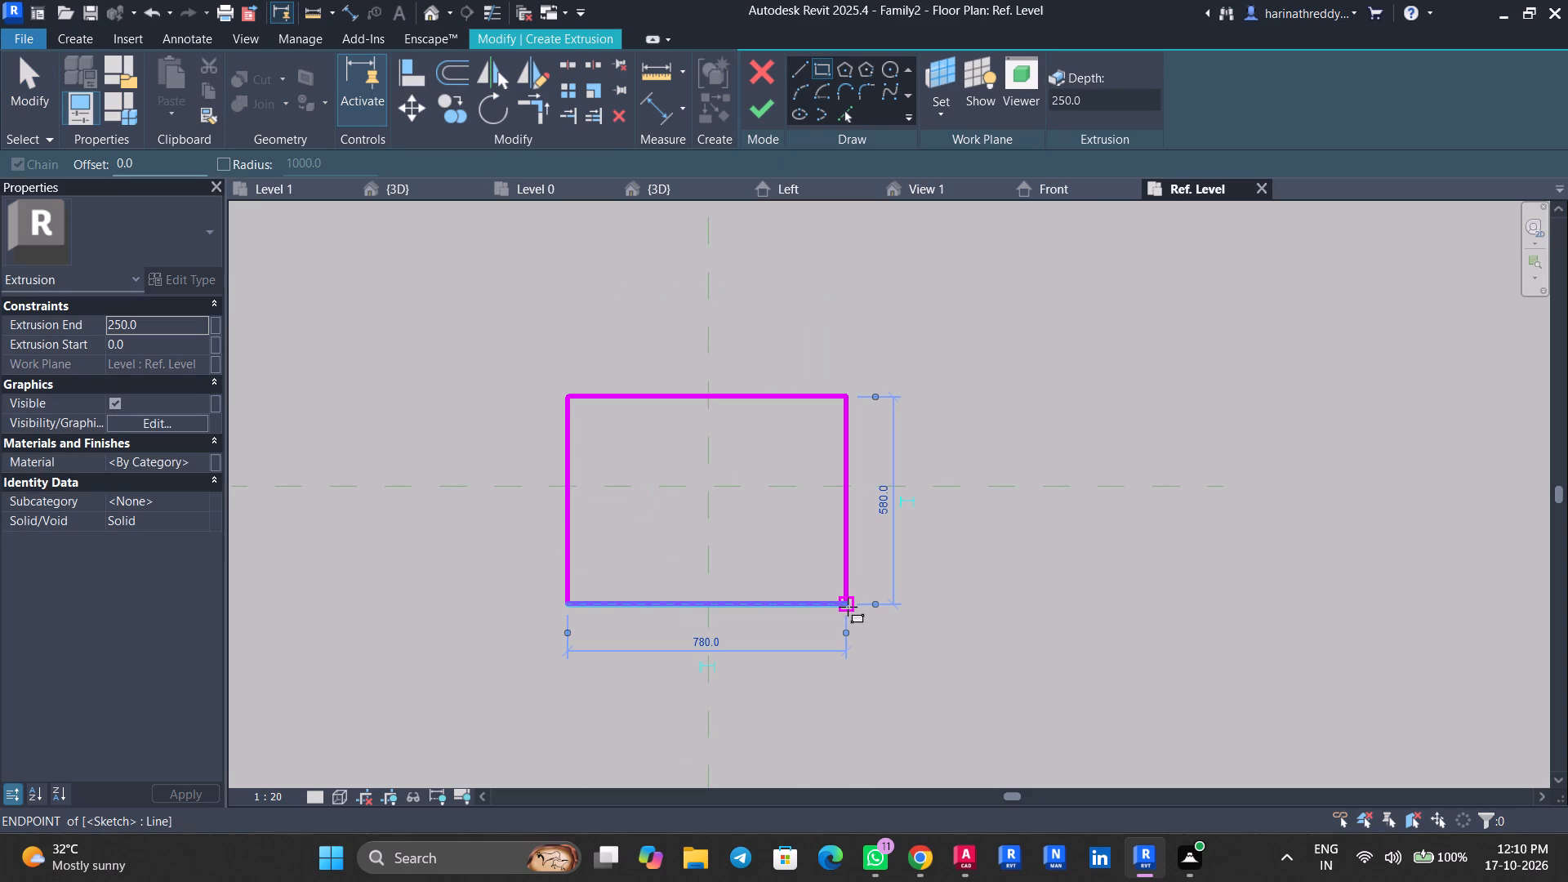
key(Escape)
key(Escape)
Dimension the rectangle's two vertical sides to the Center (Left/Right) reference plane and make the segments equal.
key(d)
key(i)
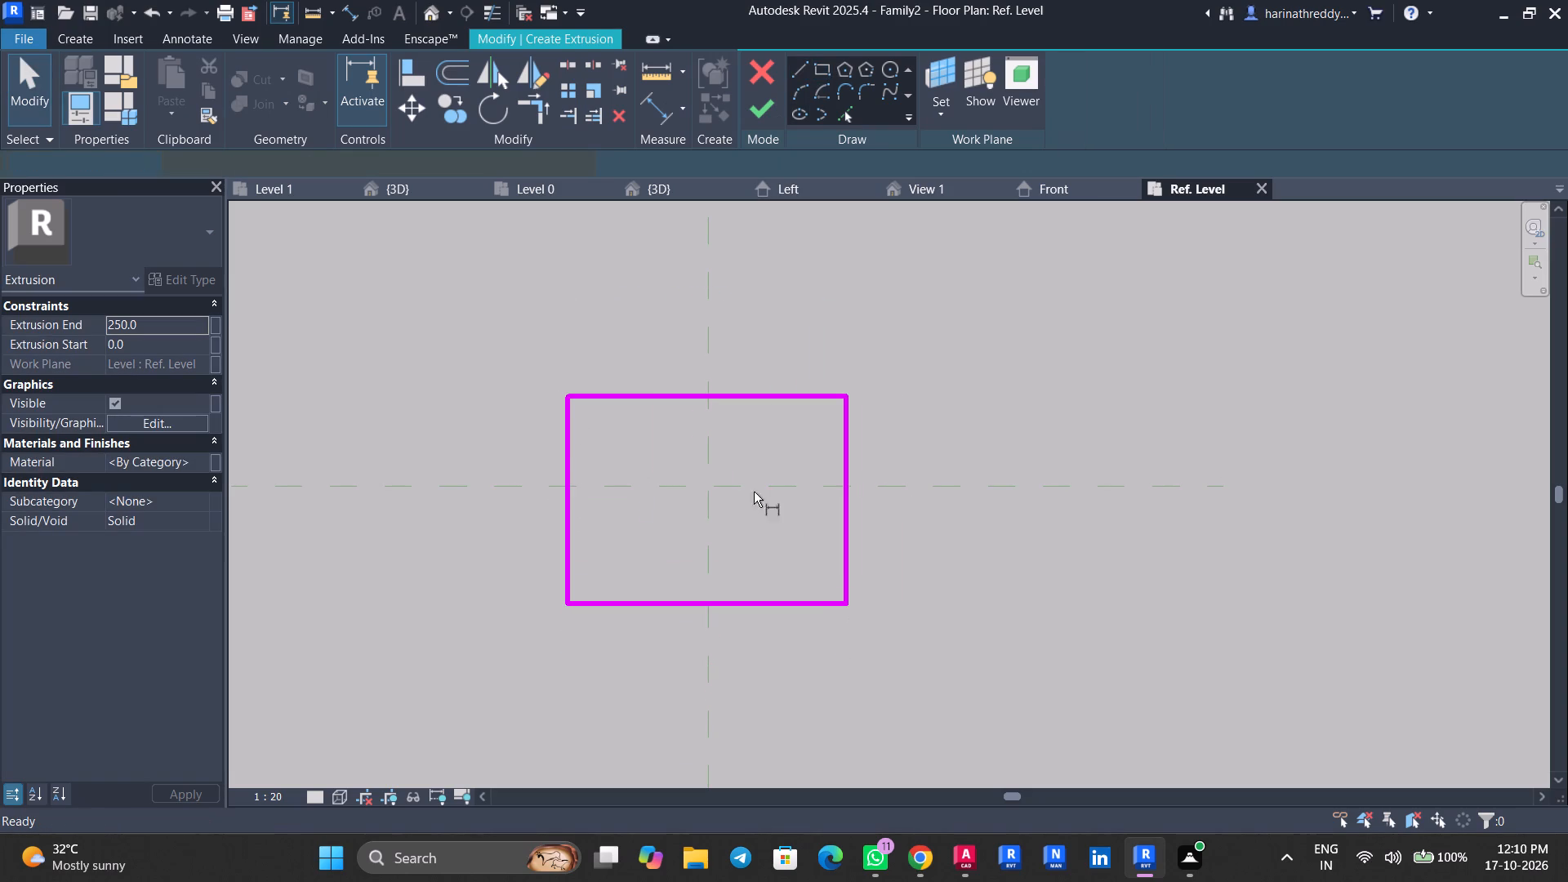
click(571, 443)
click(704, 455)
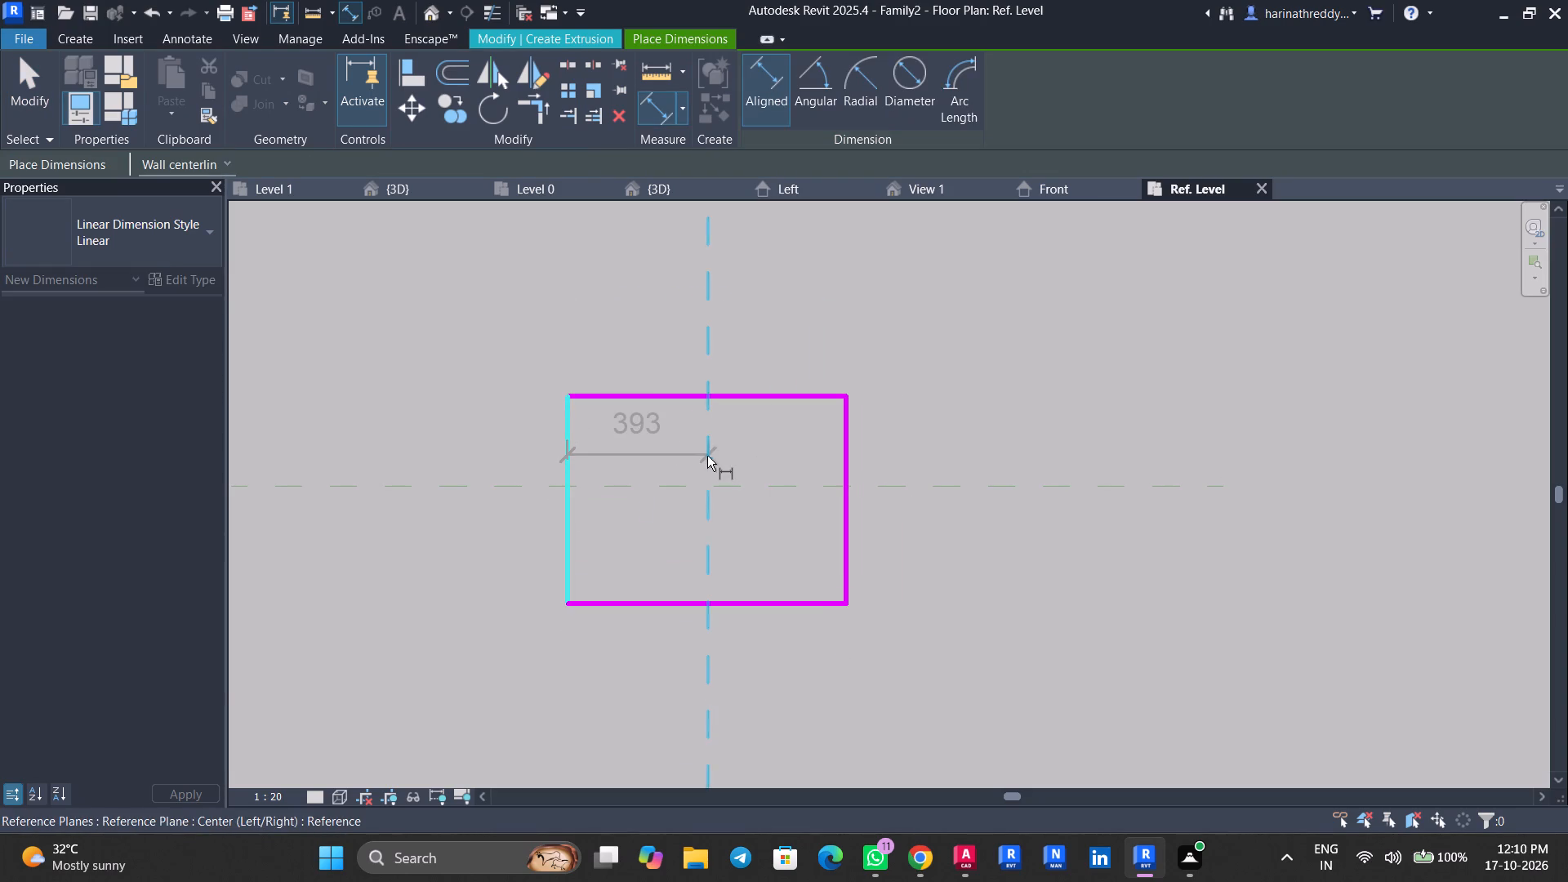
click(847, 463)
click(869, 337)
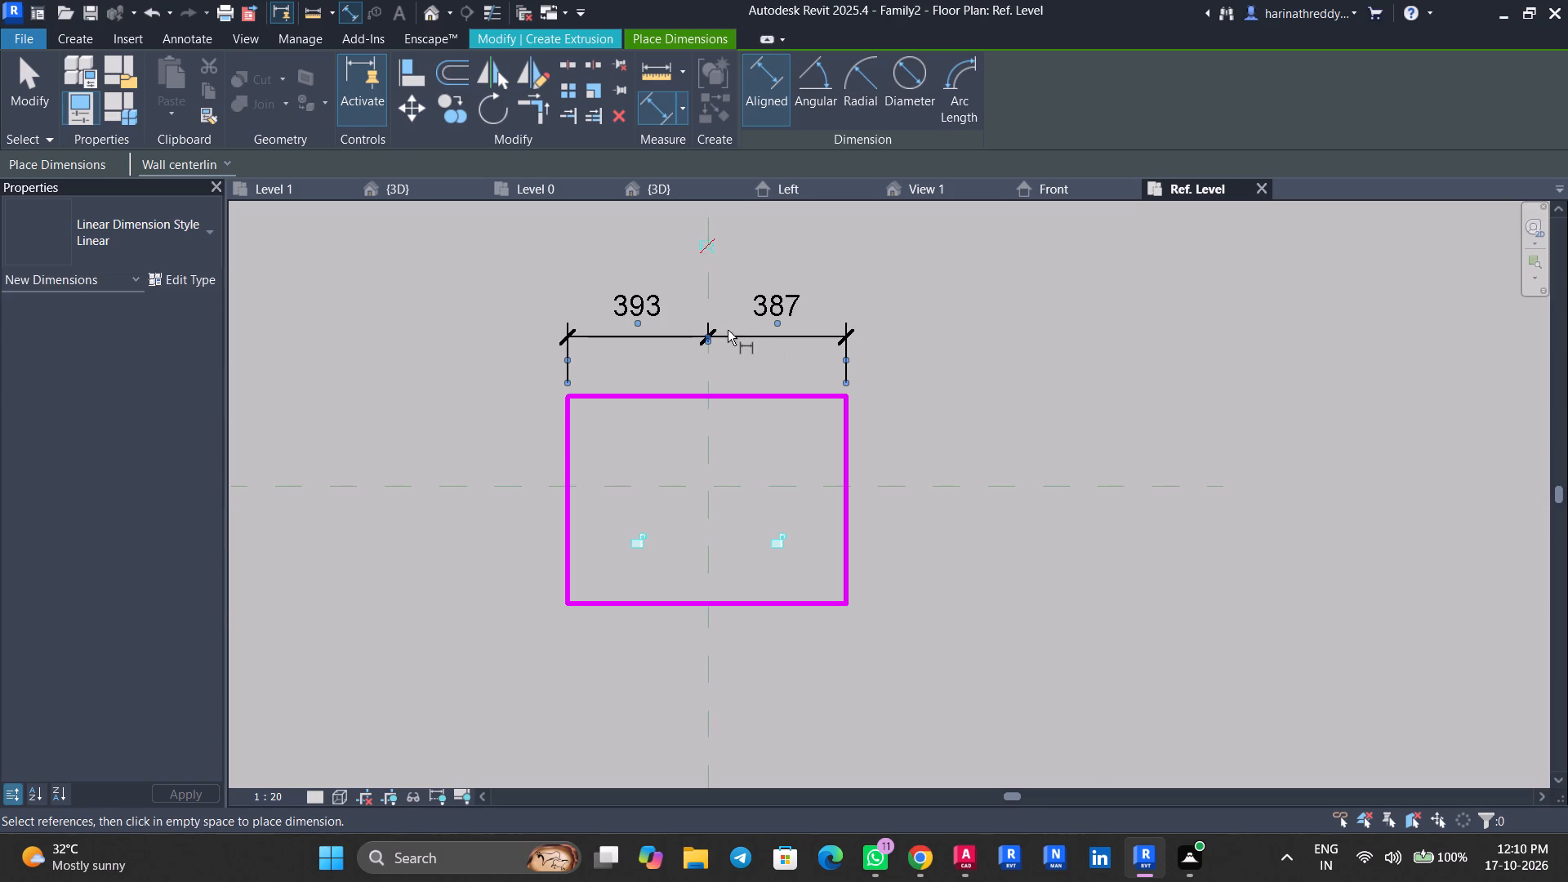
click(710, 247)
Dimension the rectangle's two horizontal sides to the Center (Front/Back) reference plane and make the segments equal.
click(626, 397)
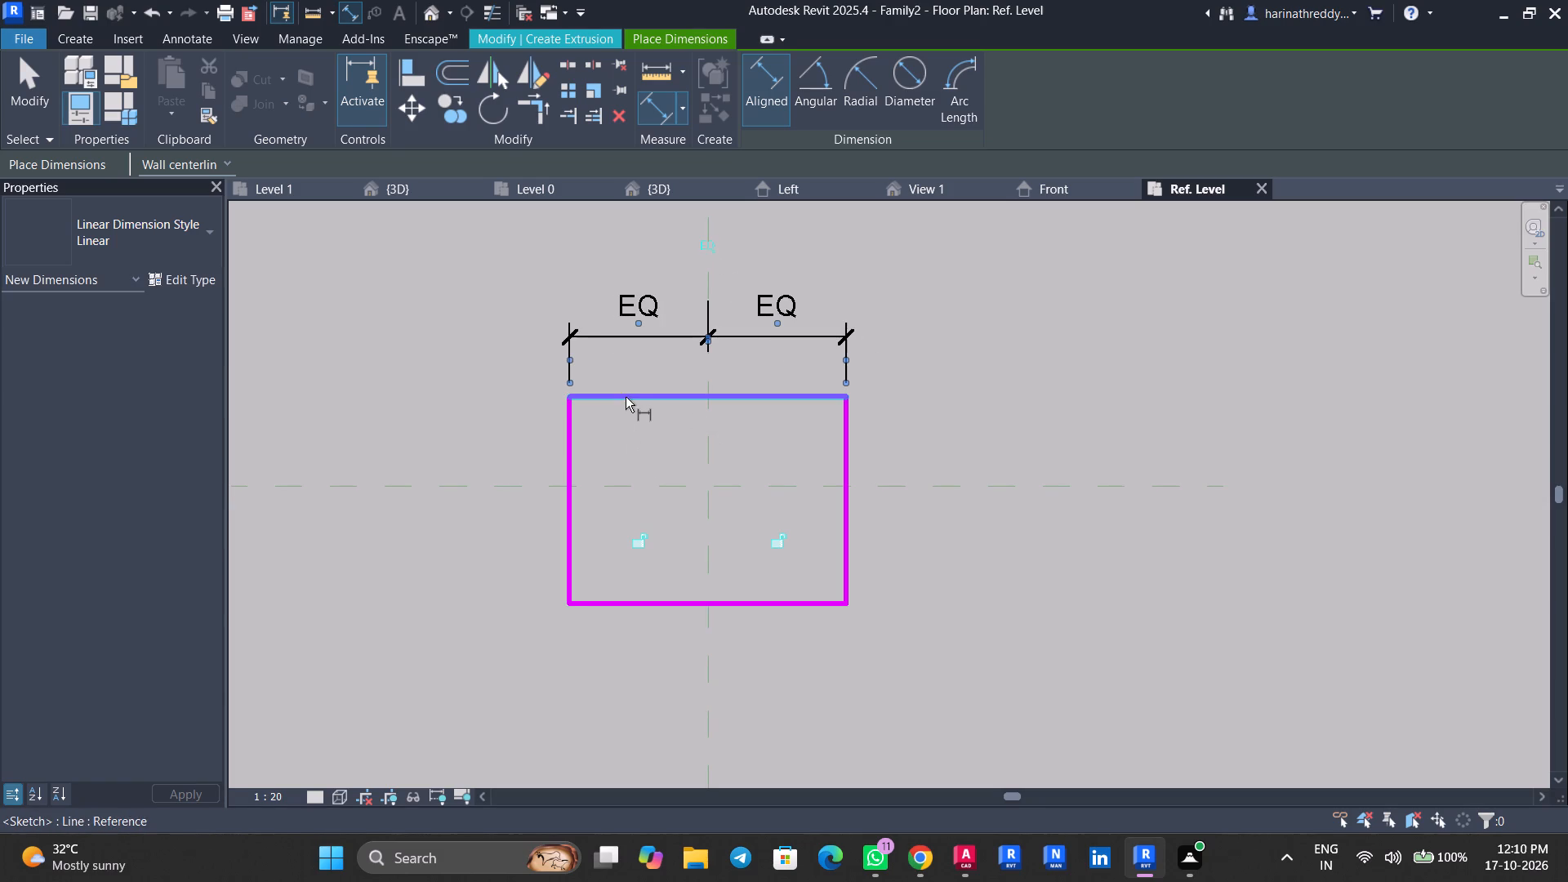
click(632, 481)
click(636, 608)
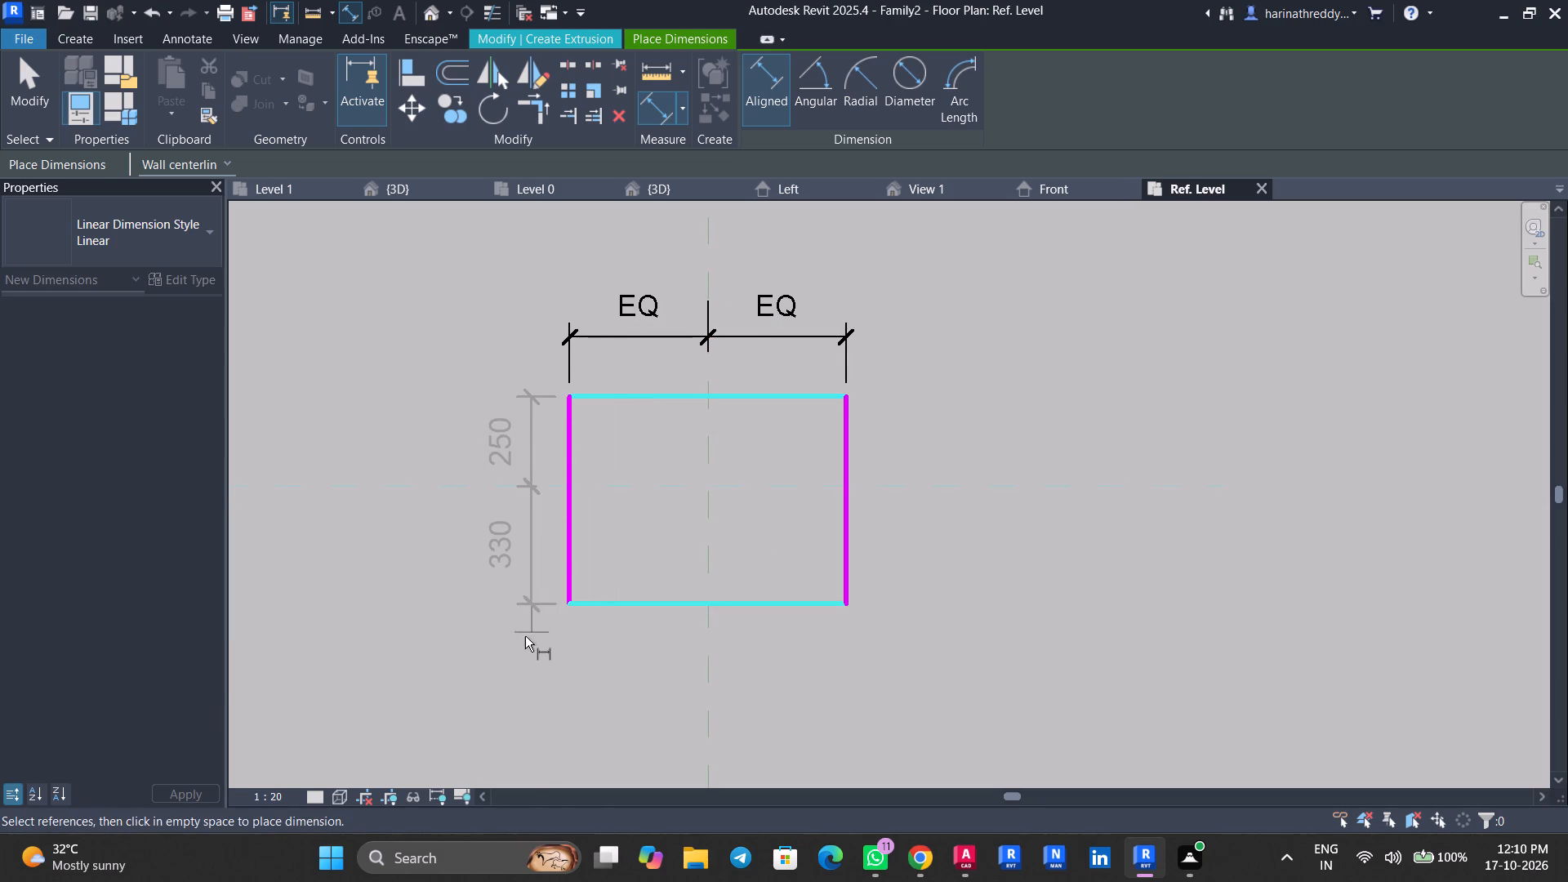
click(509, 643)
click(416, 507)
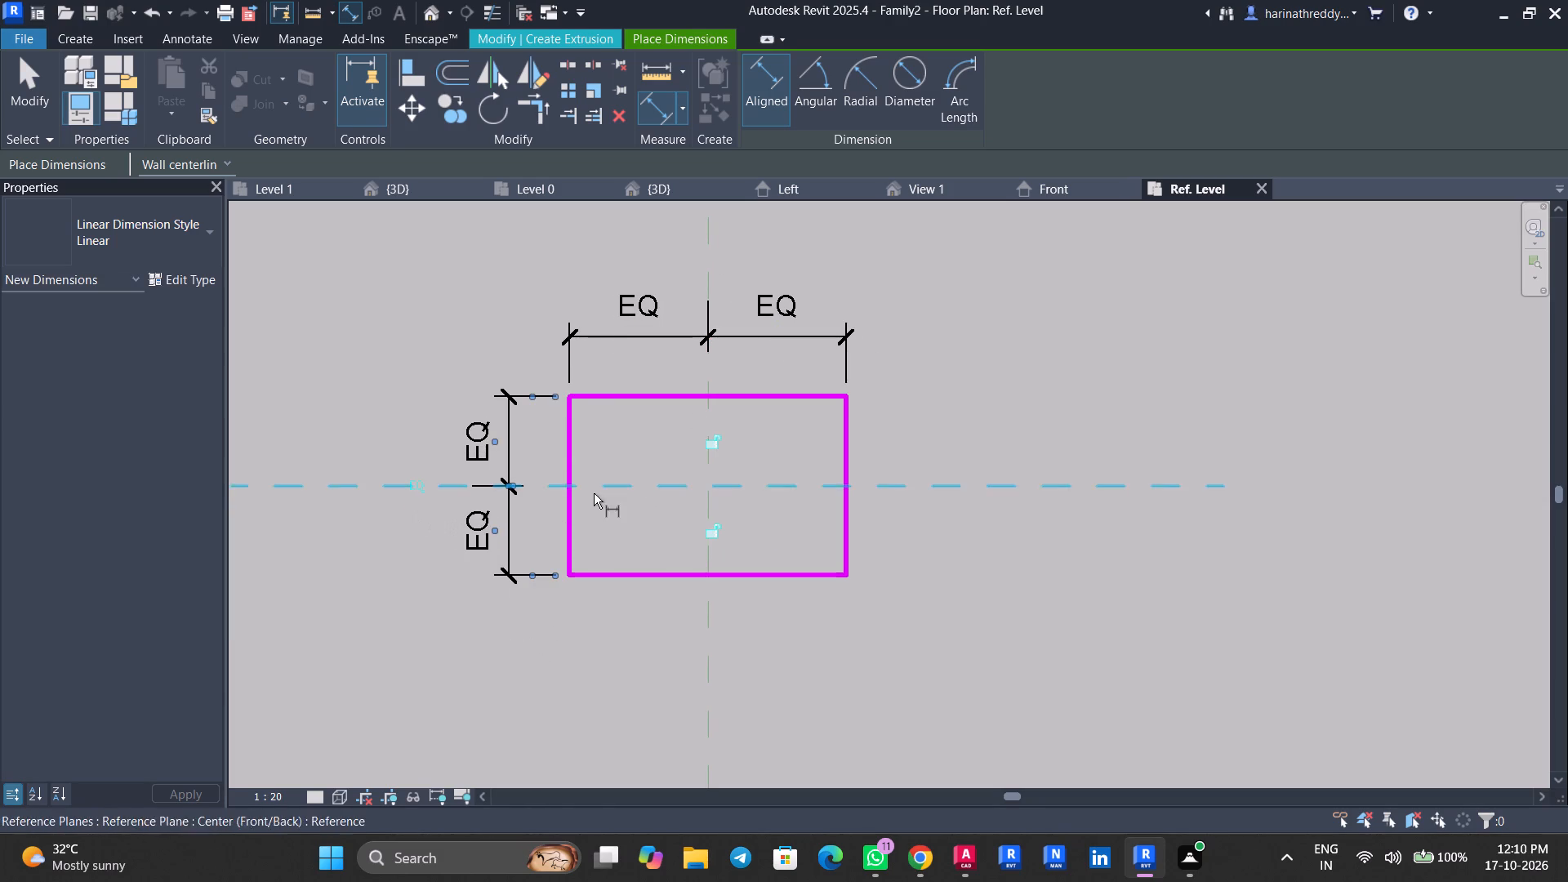
key(Escape)
key(Escape)
key(Escape)
key(Escape)
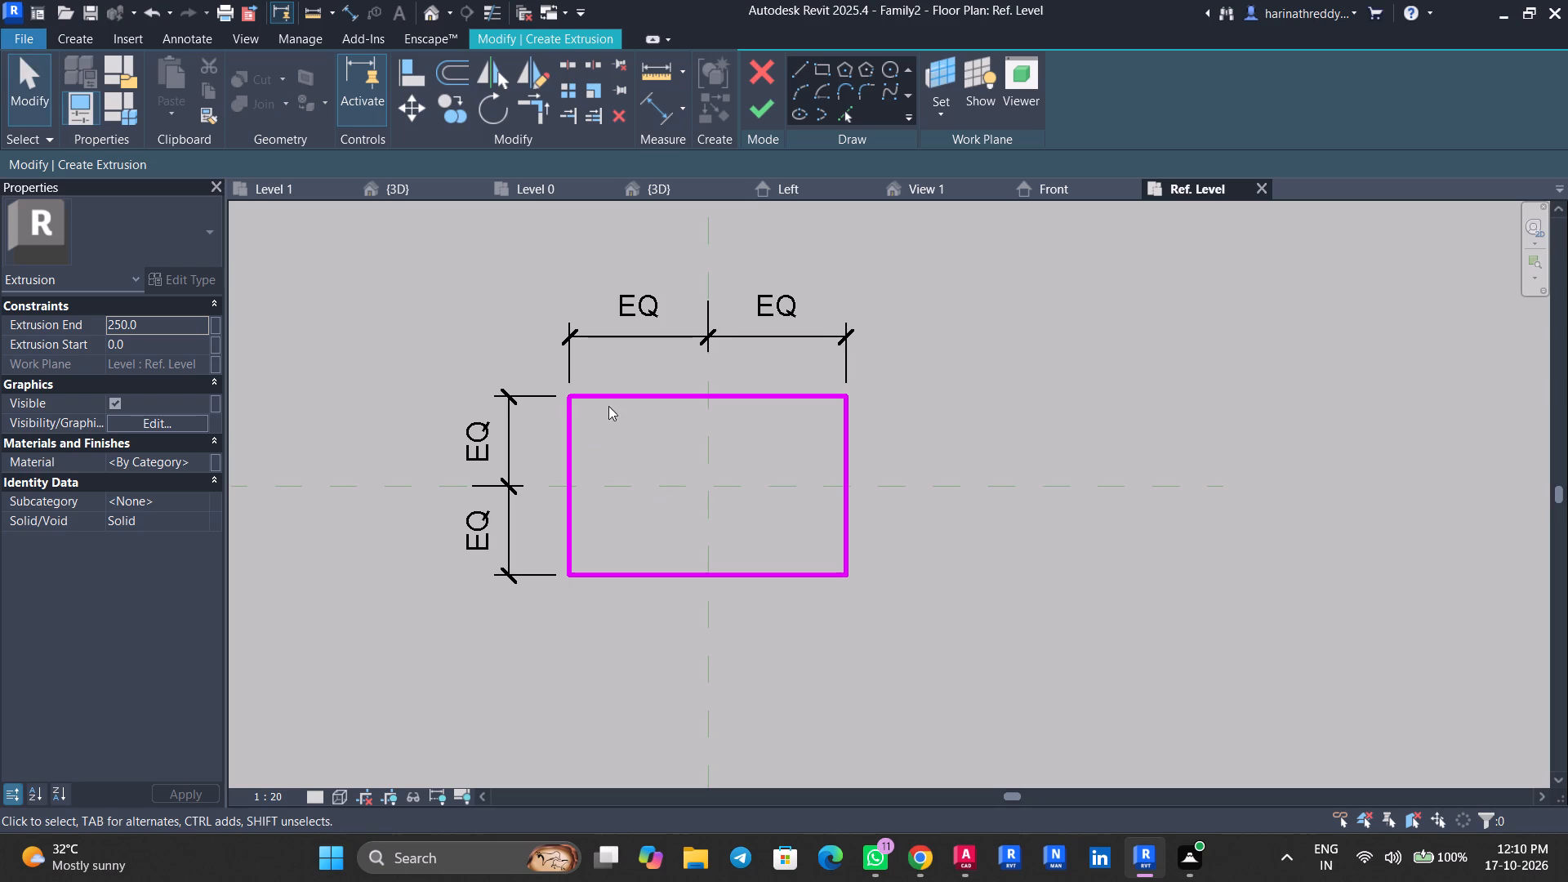
Finish the rectangular extrusion sketch with the extrusion end at 250.
click(66, 34)
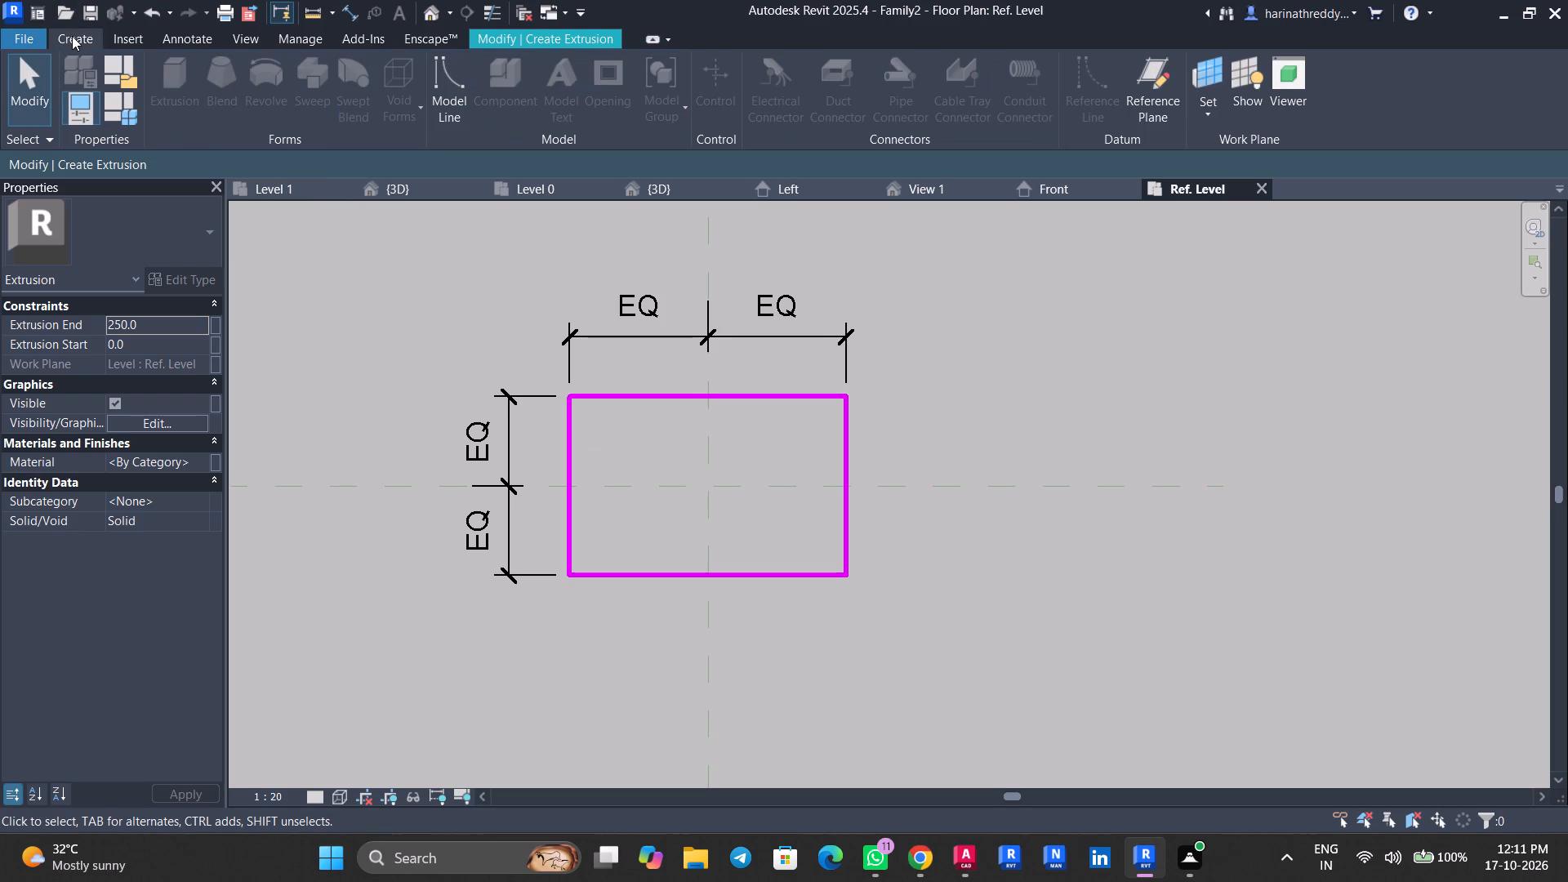
click(132, 34)
click(492, 29)
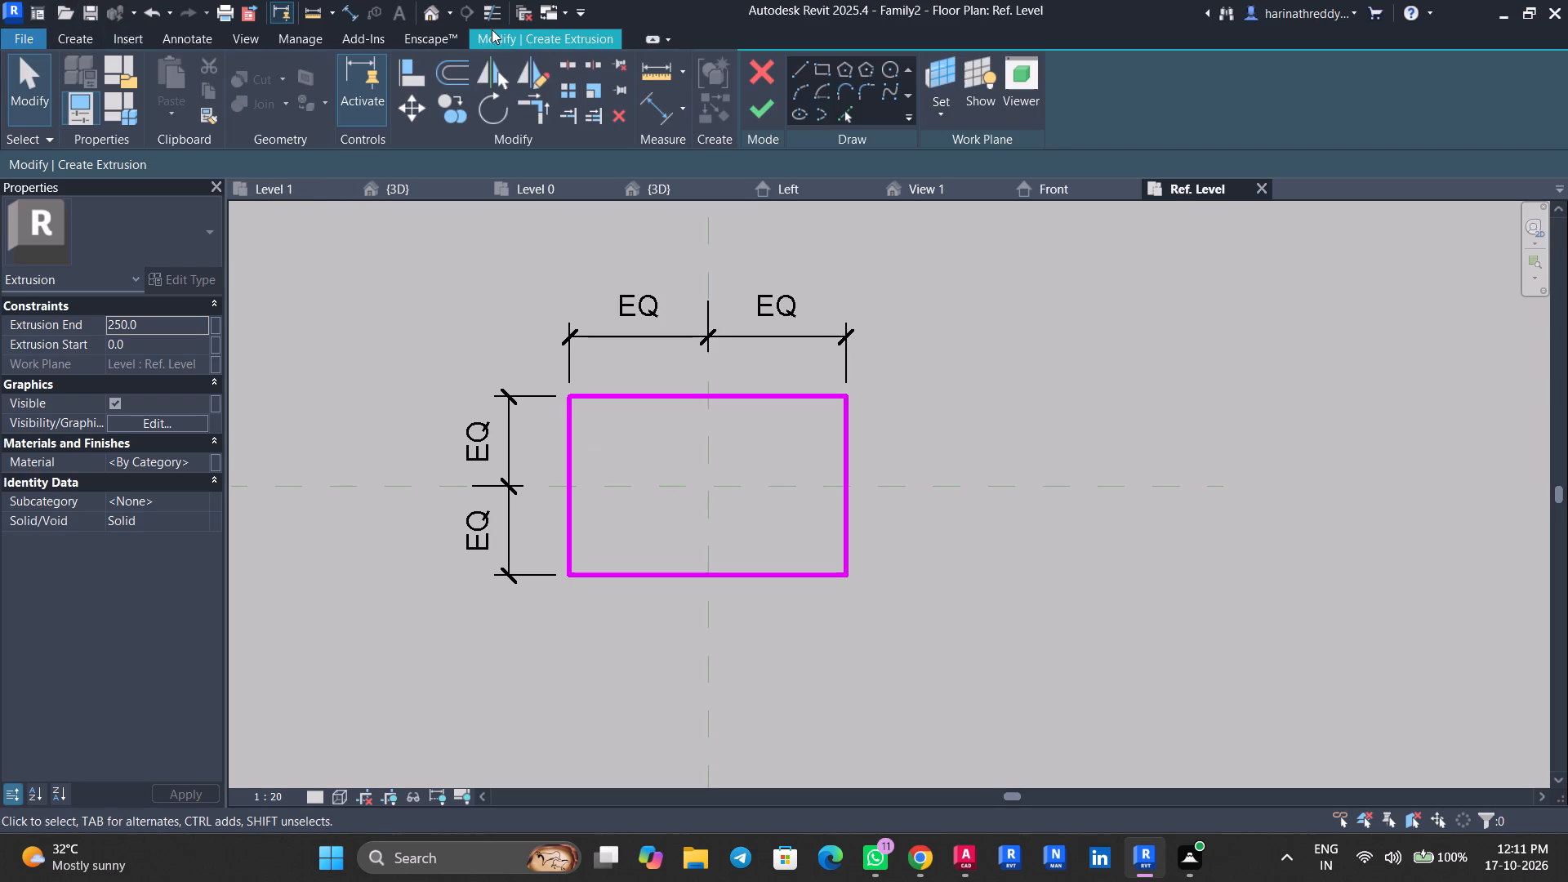
click(782, 107)
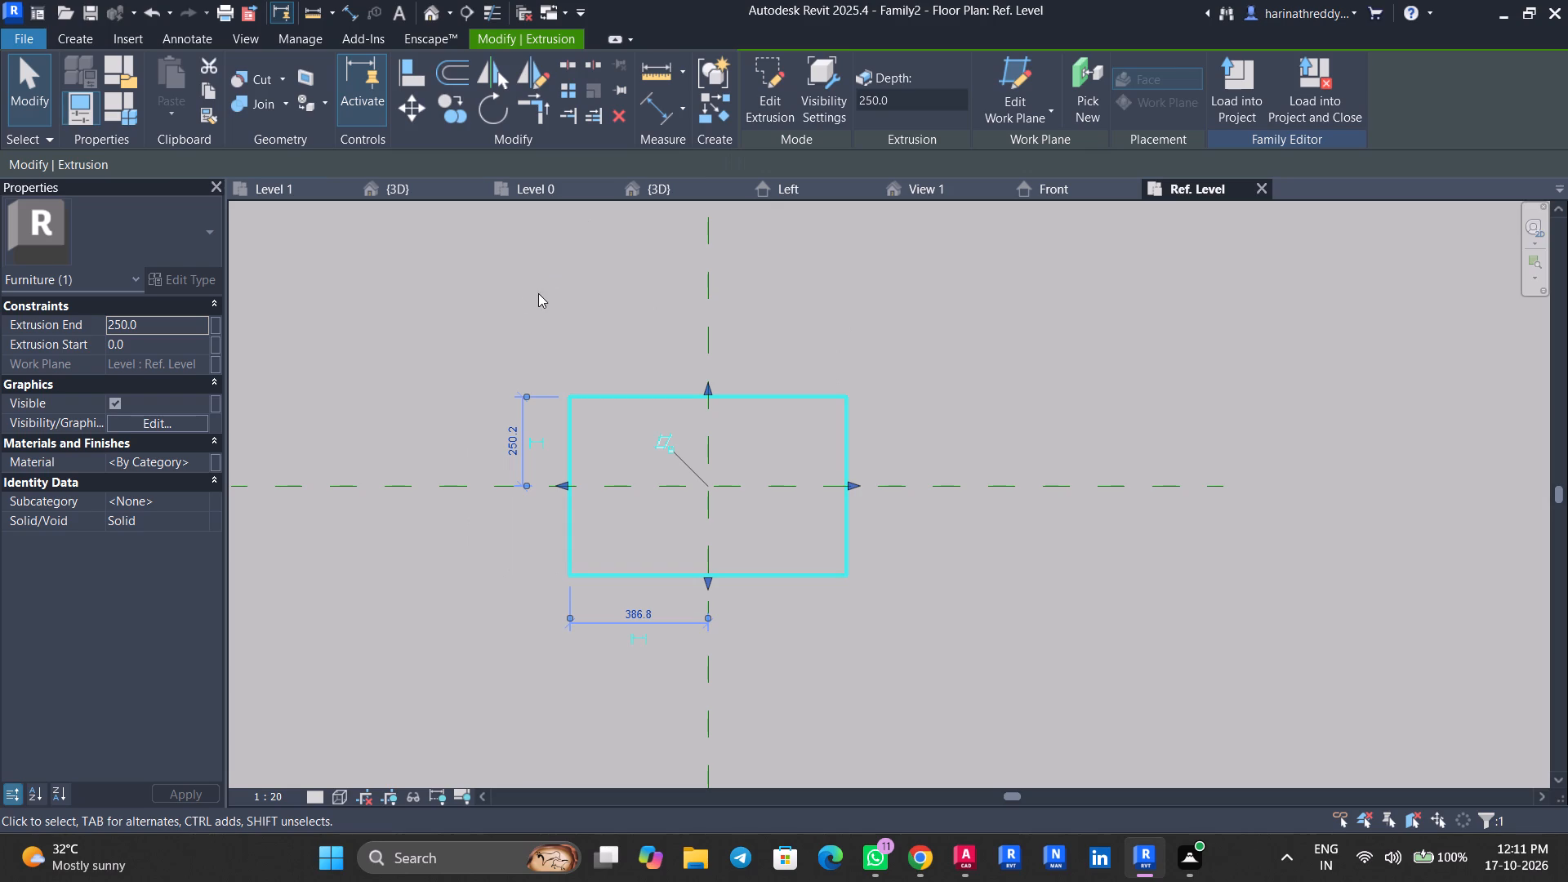
Draw a horizontal reference plane along the extrusion's upper edge and extend it past both sides of the rectangle.
click(89, 39)
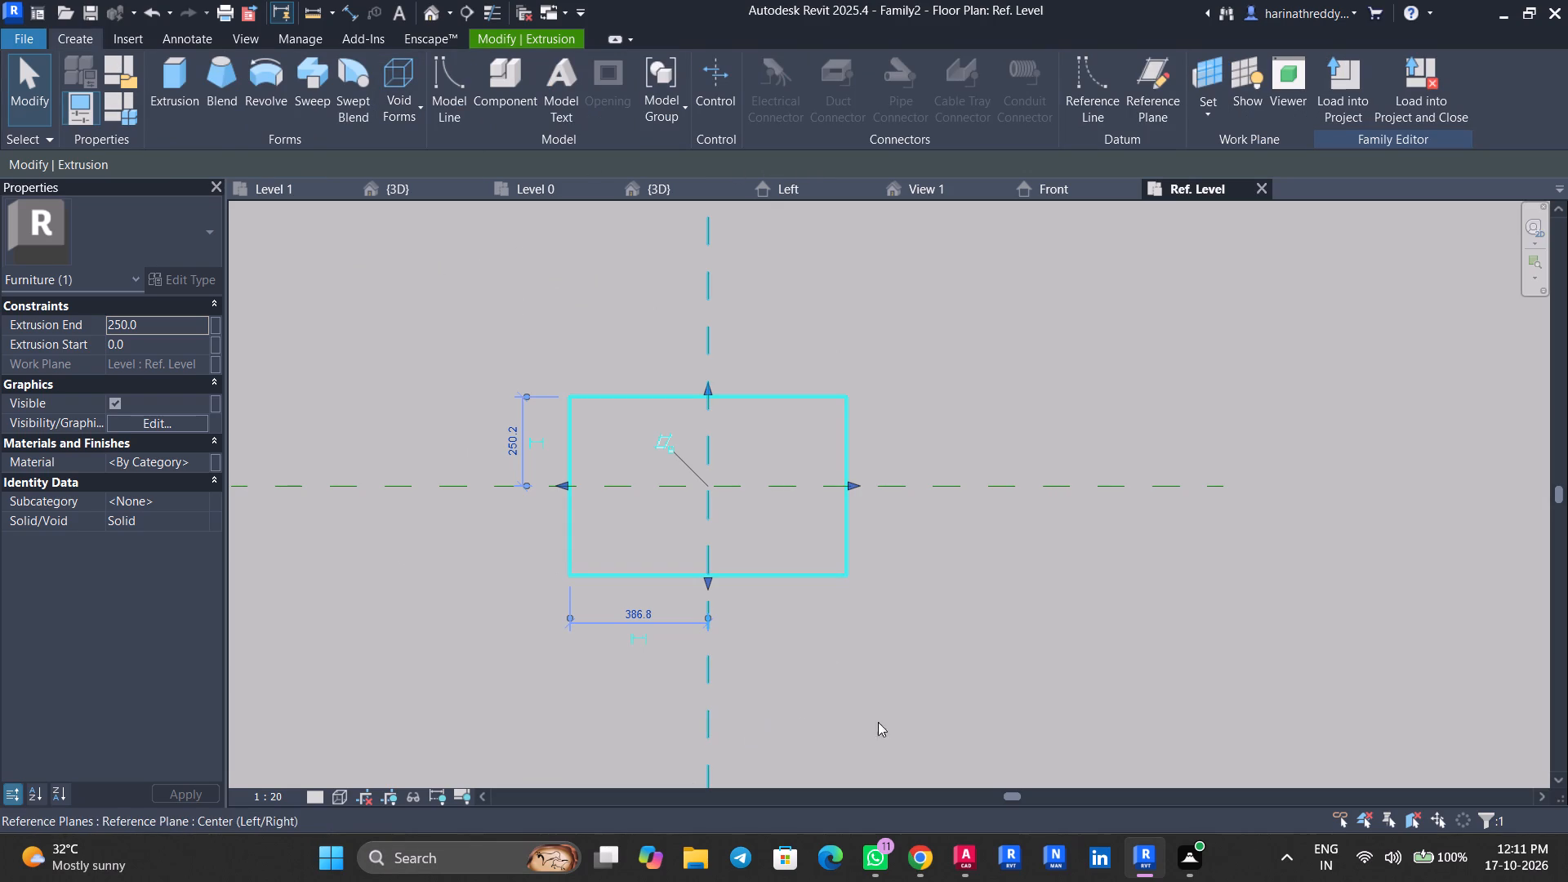
click(1135, 107)
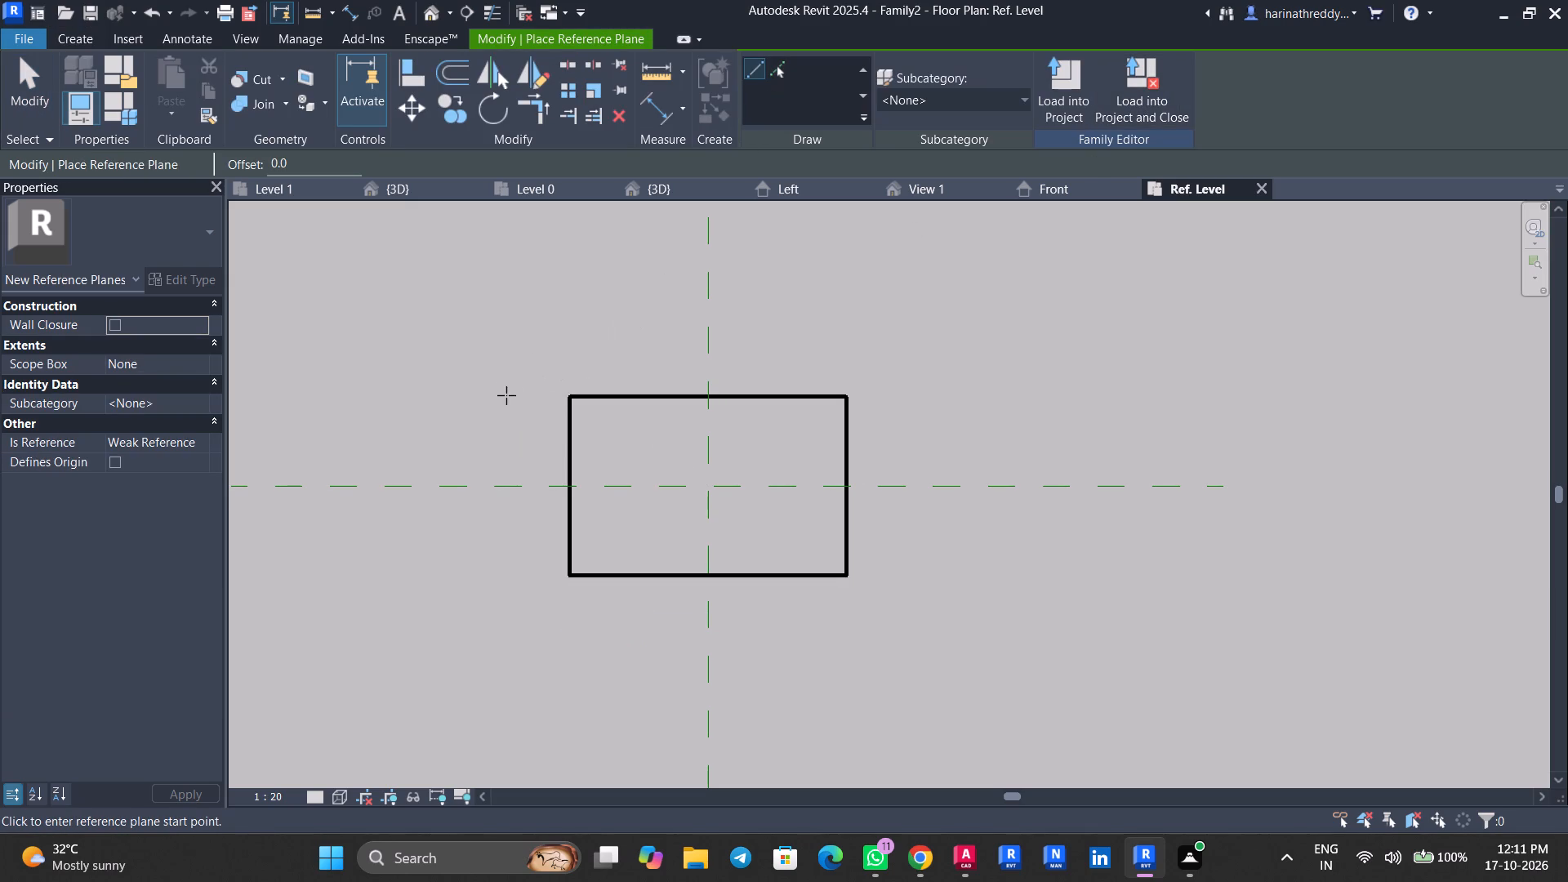
click(575, 399)
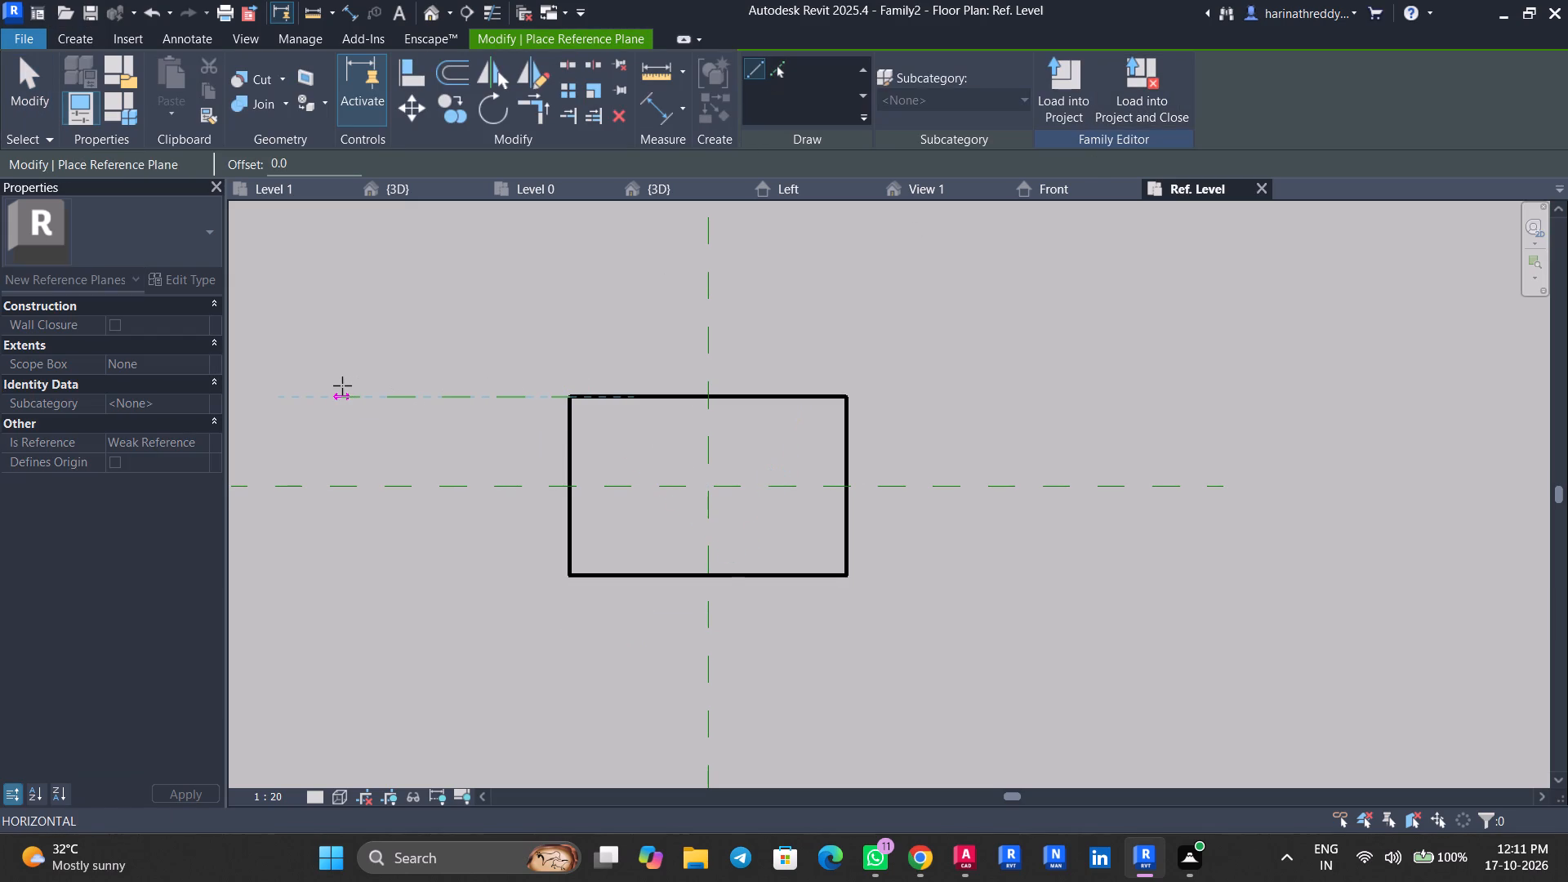
click(341, 385)
key(Escape)
key(Escape)
key(Escape)
click(465, 398)
drag(572, 396, 1058, 421)
key(Escape)
key(Escape)
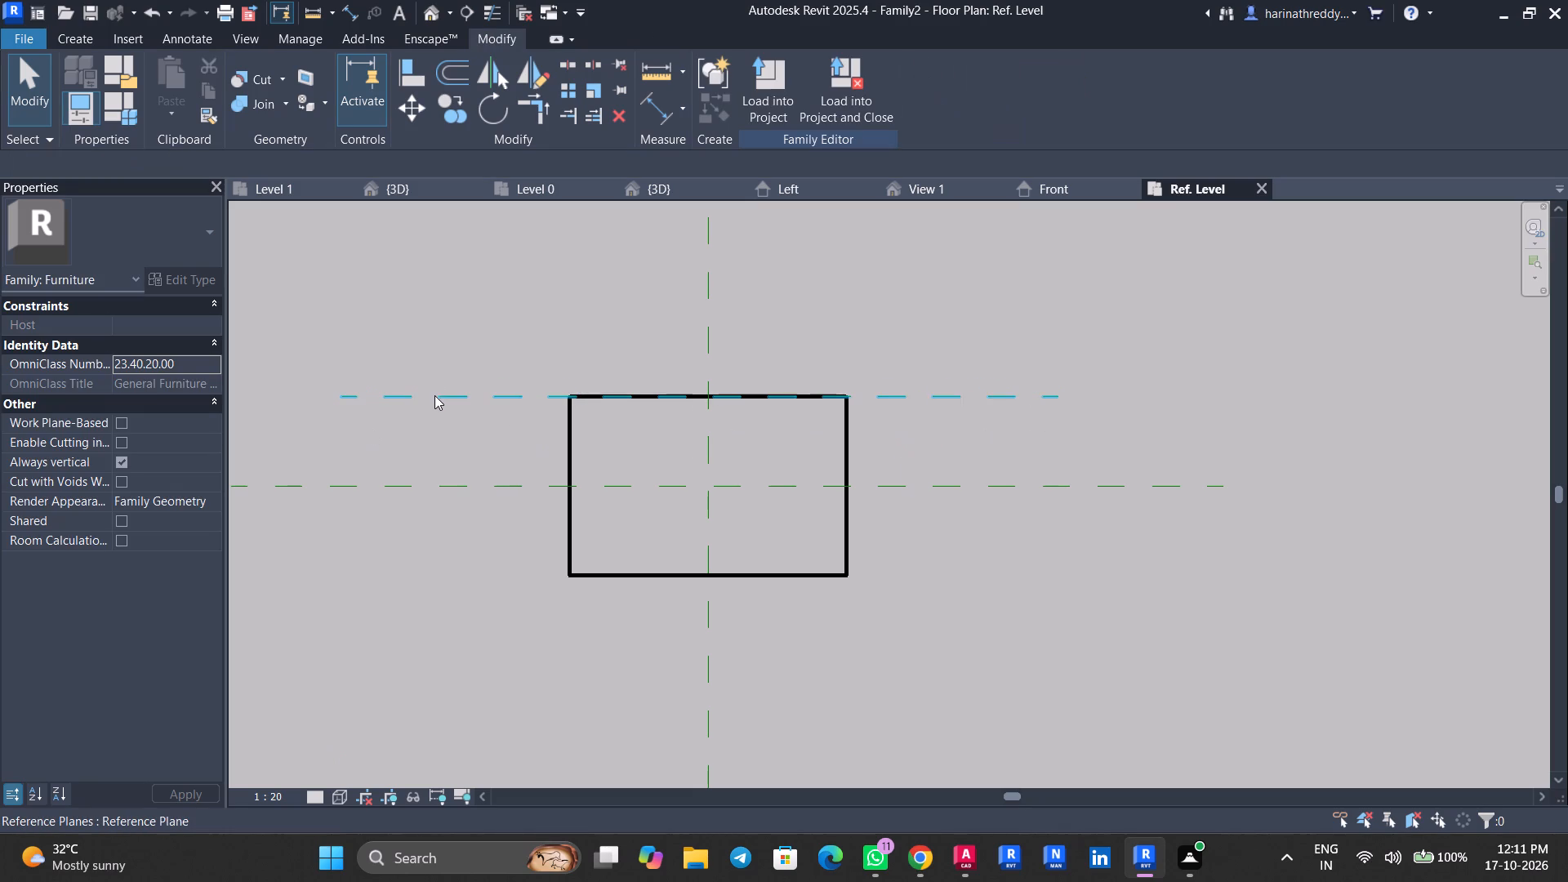
Create a similar horizontal reference plane along the extrusion's lower edge and extend it past both sides of the rectangle.
click(434, 398)
text(cs)
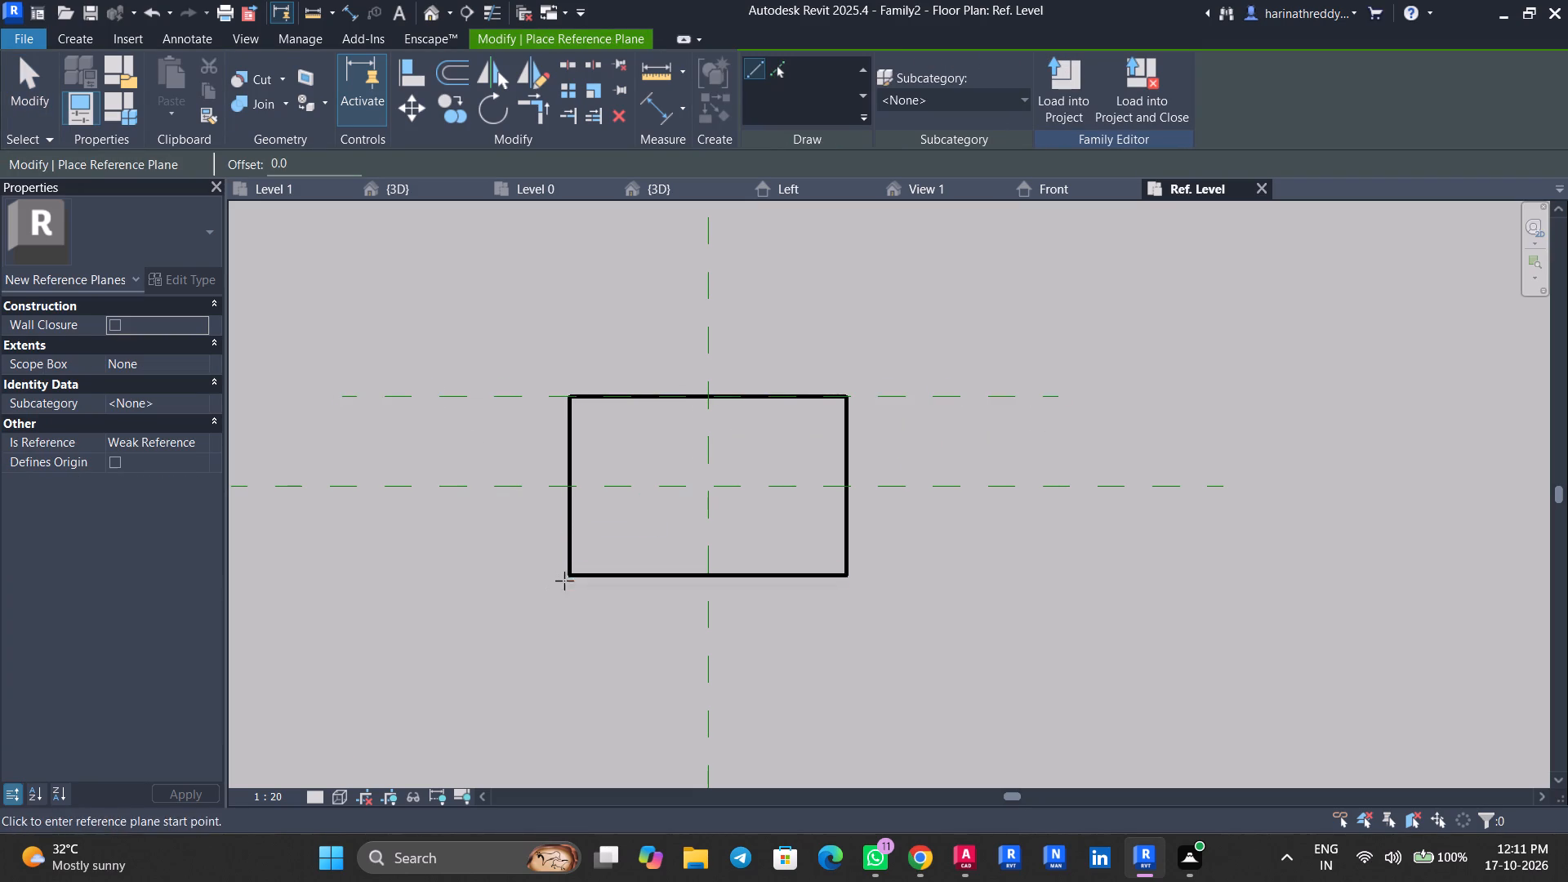
click(563, 570)
click(943, 575)
key(Escape)
key(Escape)
click(889, 577)
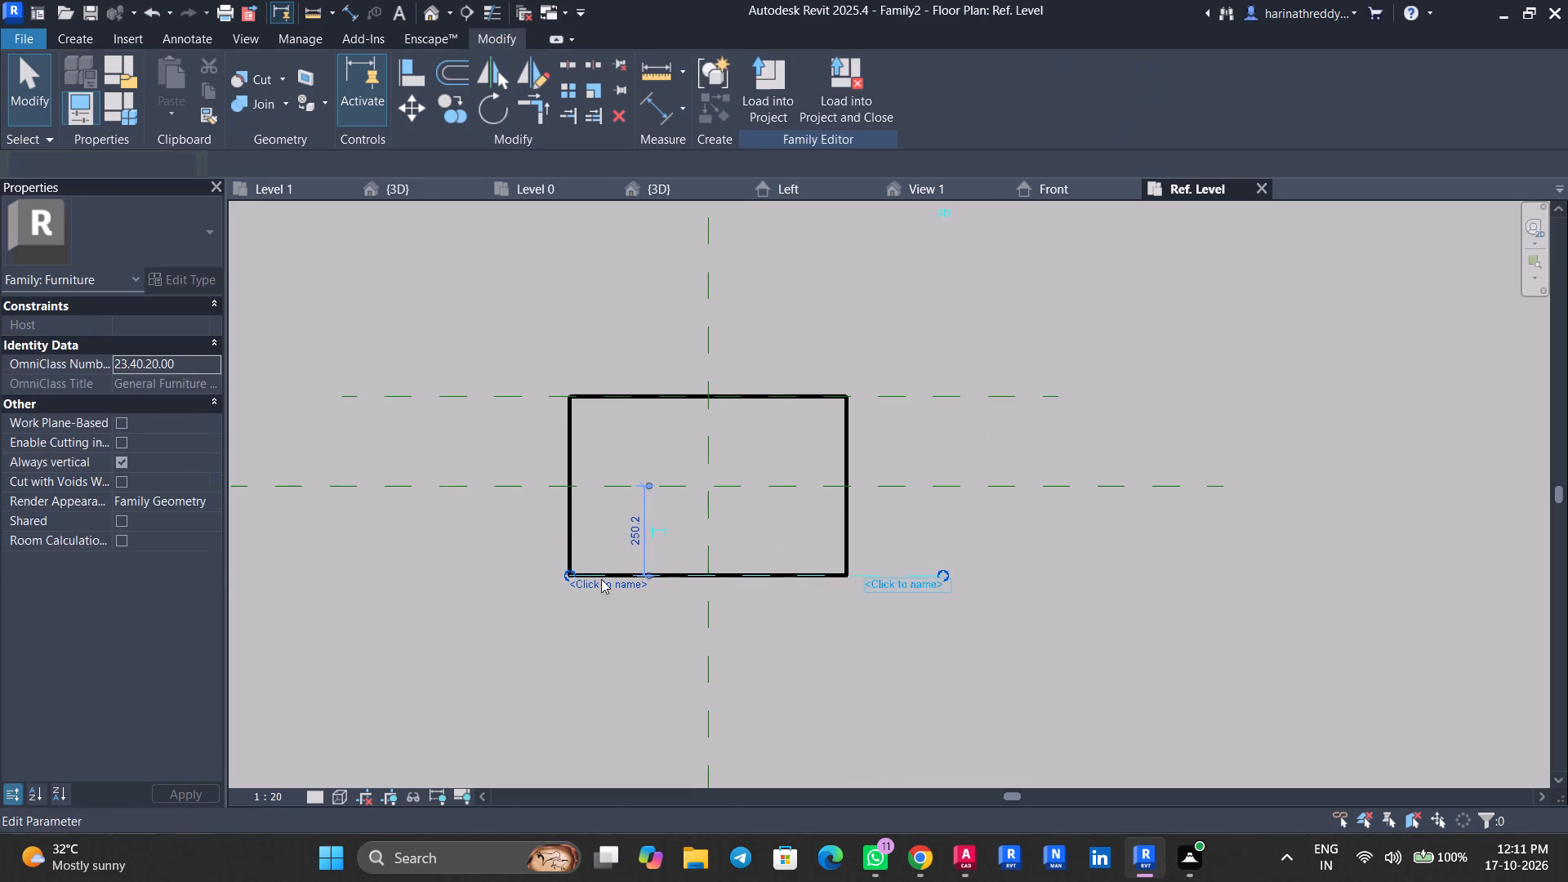
drag(565, 571, 296, 576)
drag(943, 575, 1011, 584)
key(Escape)
key(Escape)
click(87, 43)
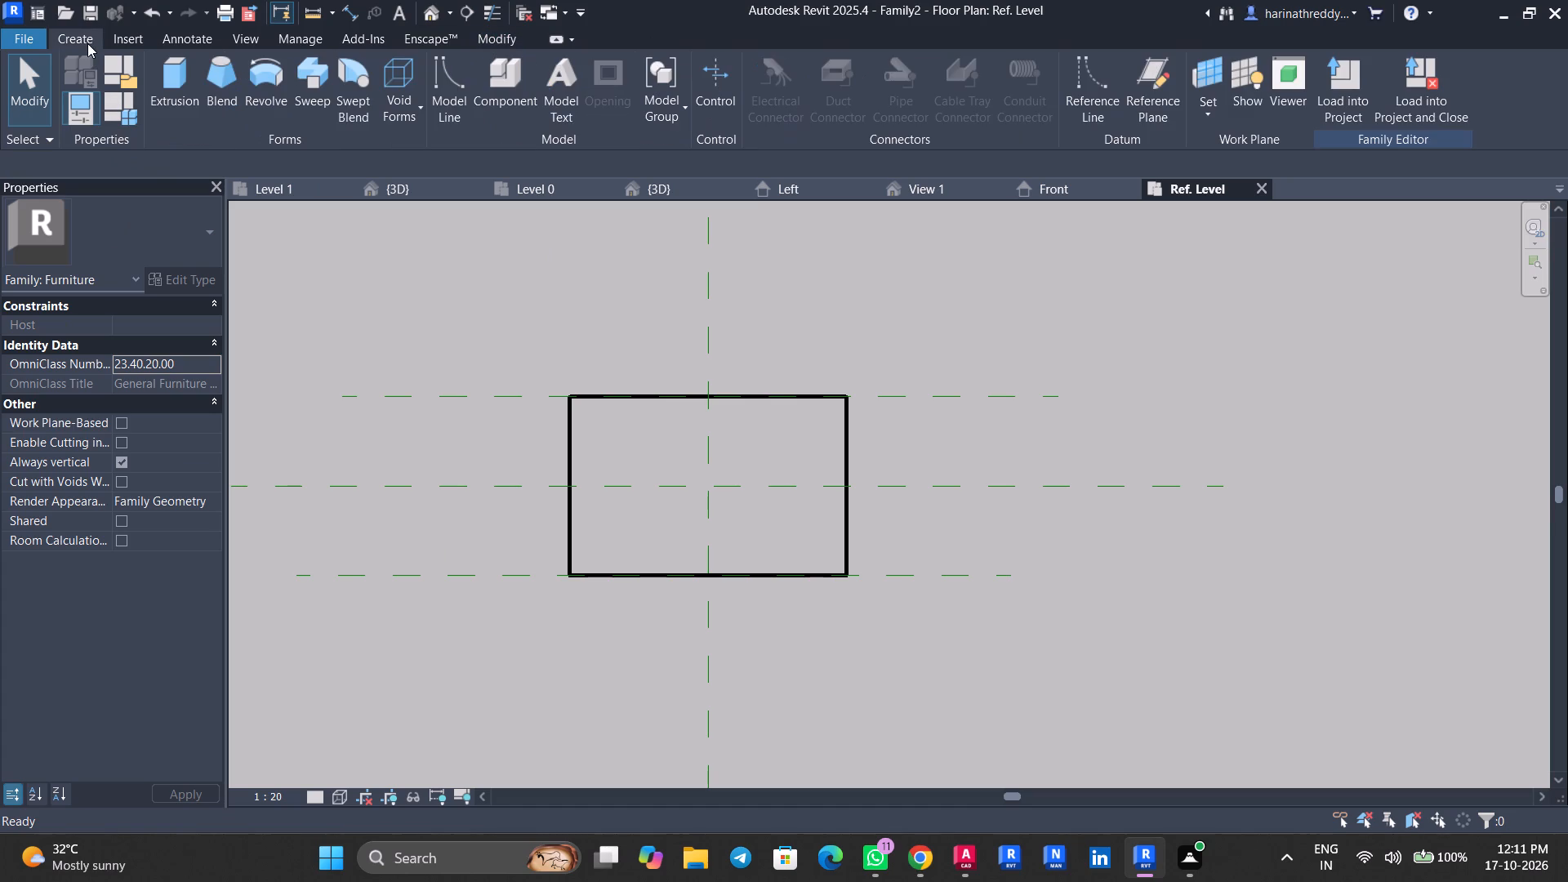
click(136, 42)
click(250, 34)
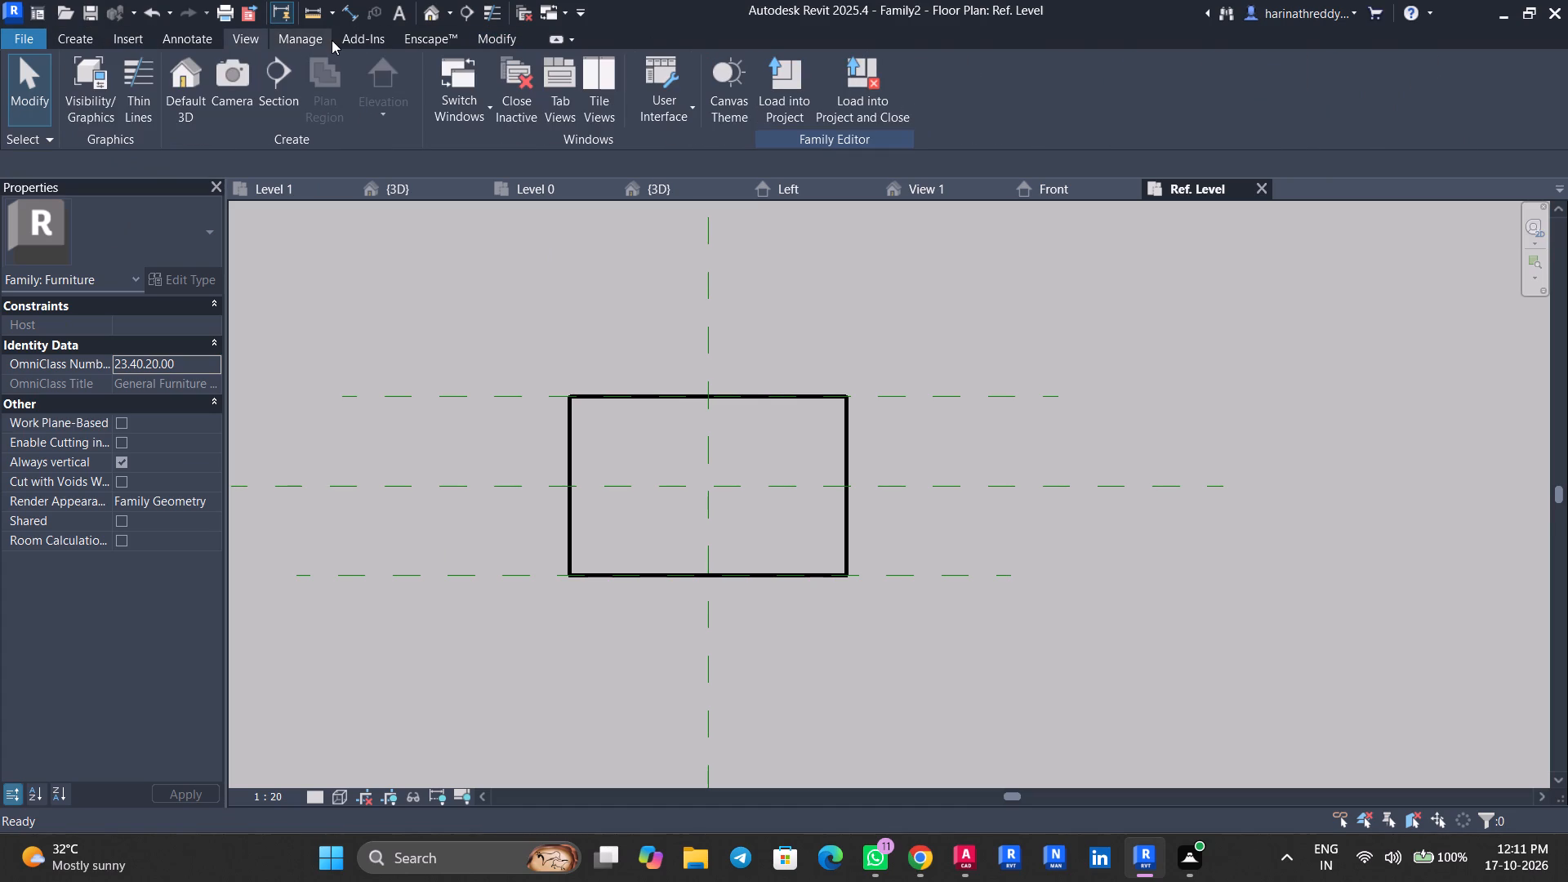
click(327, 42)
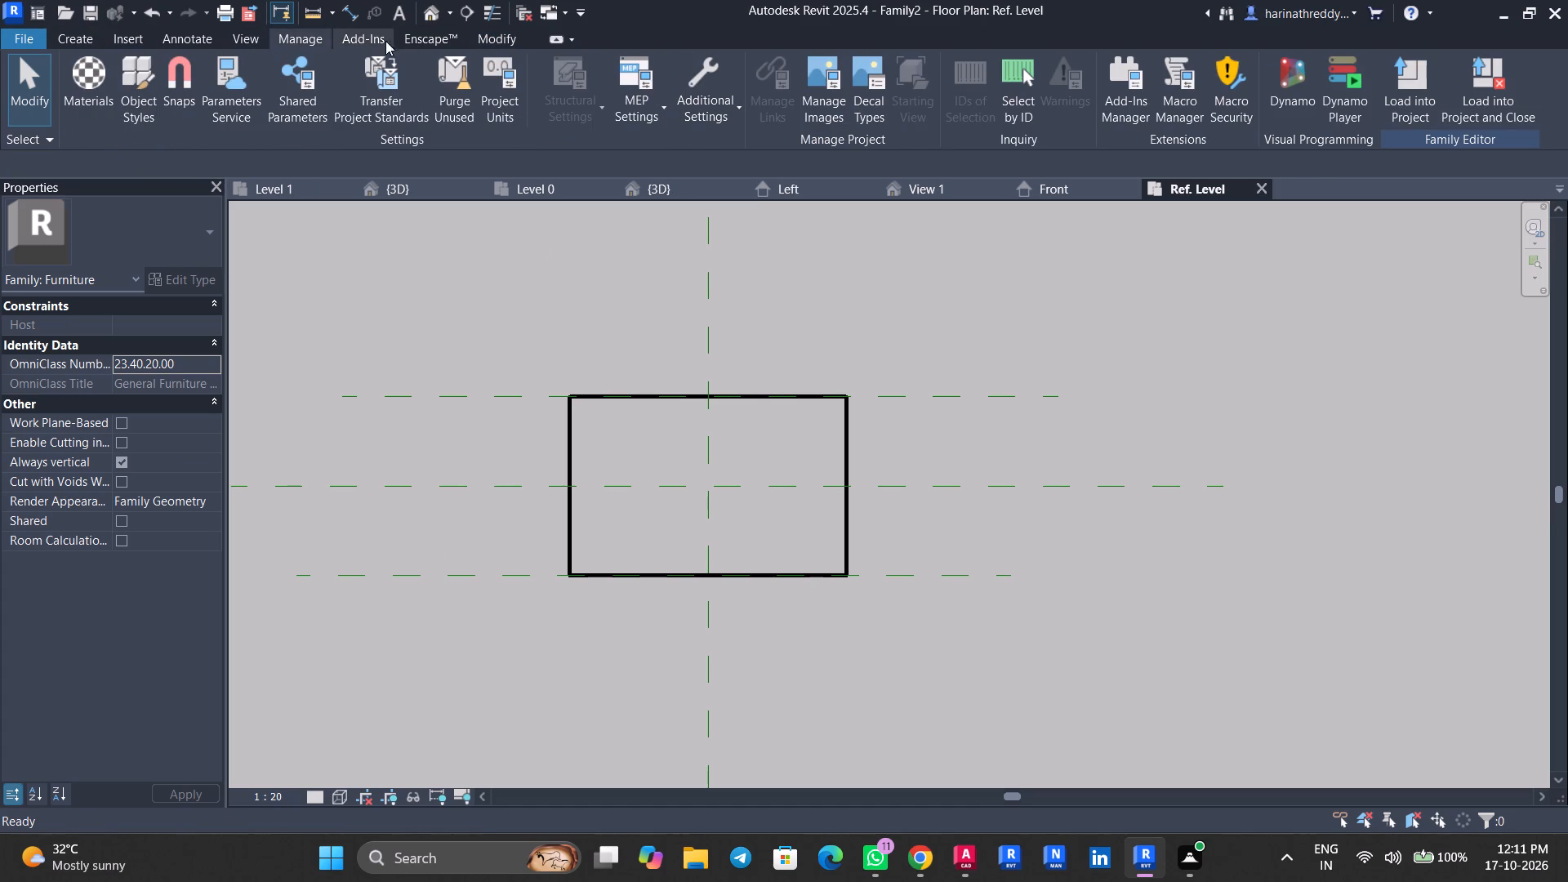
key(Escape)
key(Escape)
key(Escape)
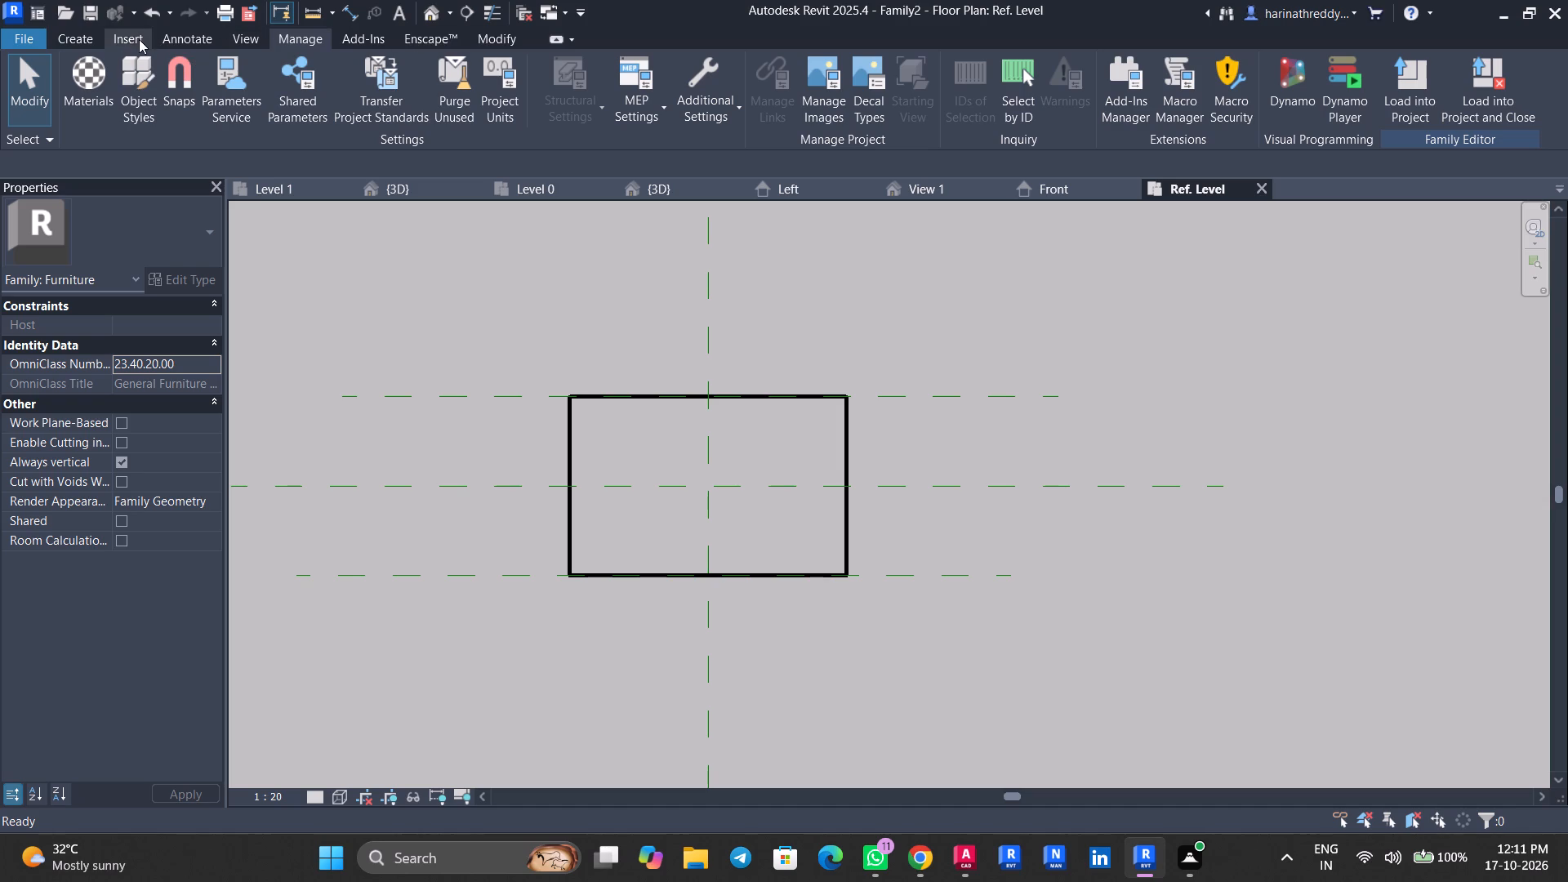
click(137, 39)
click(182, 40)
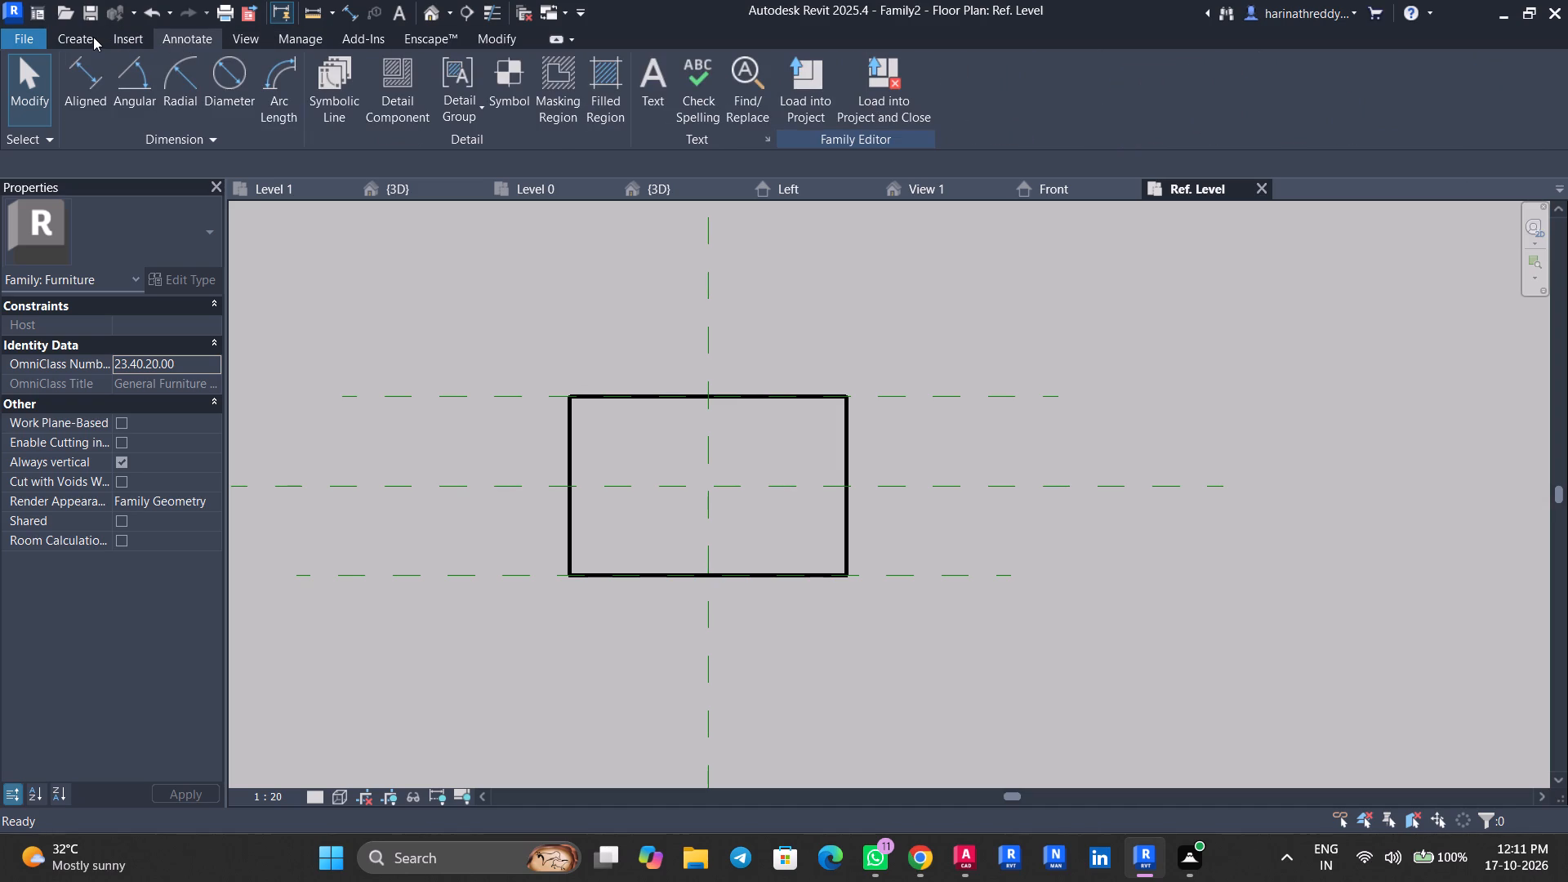
Set the family category to Furniture in the family category and parameters settings.
click(87, 38)
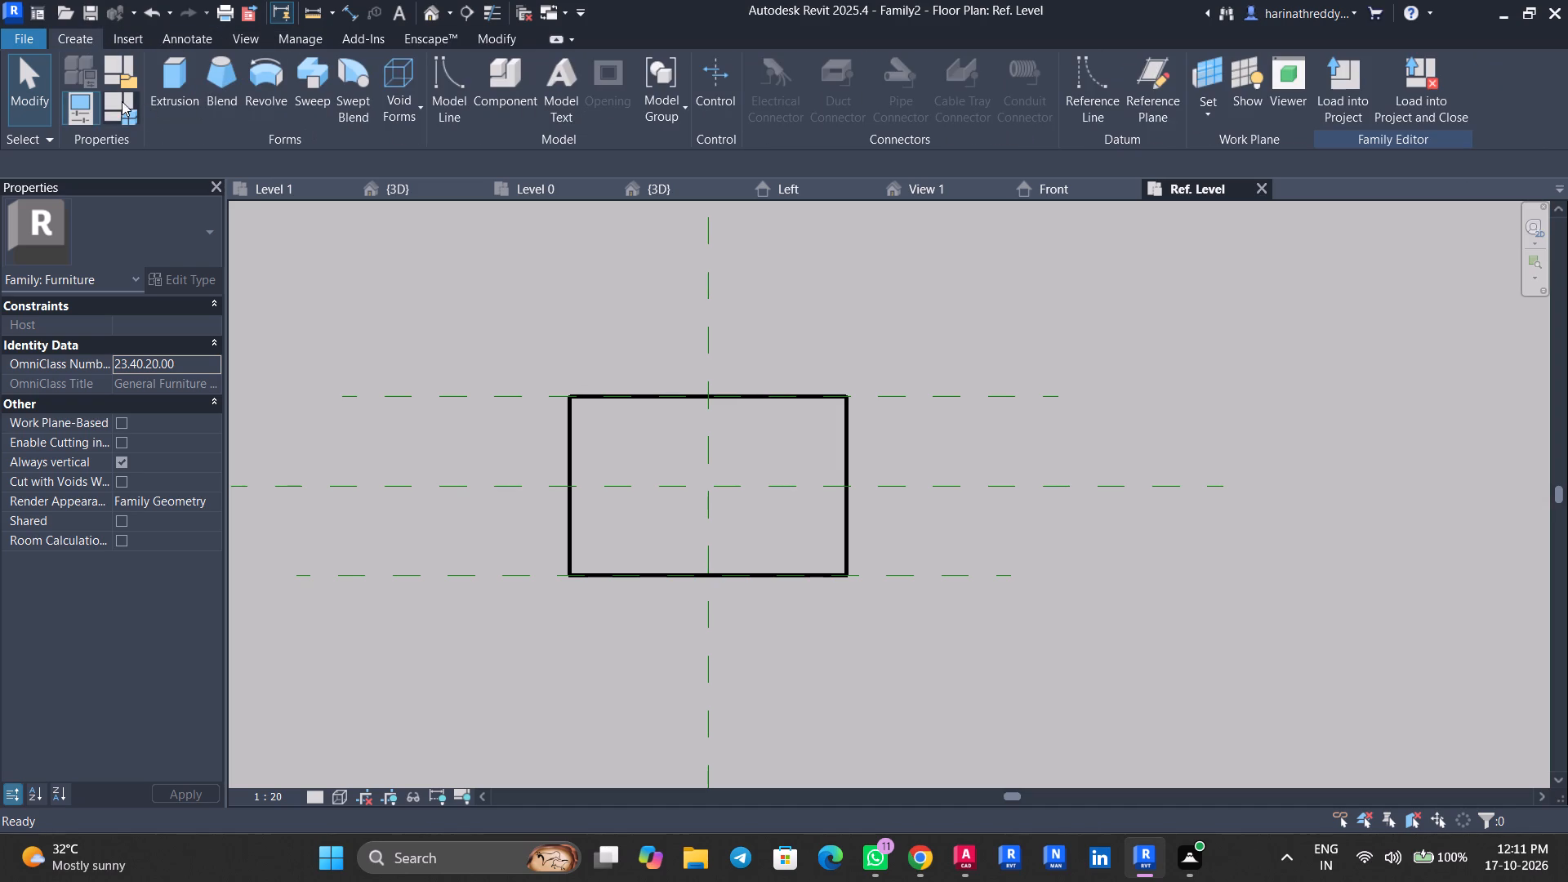
click(122, 82)
click(709, 376)
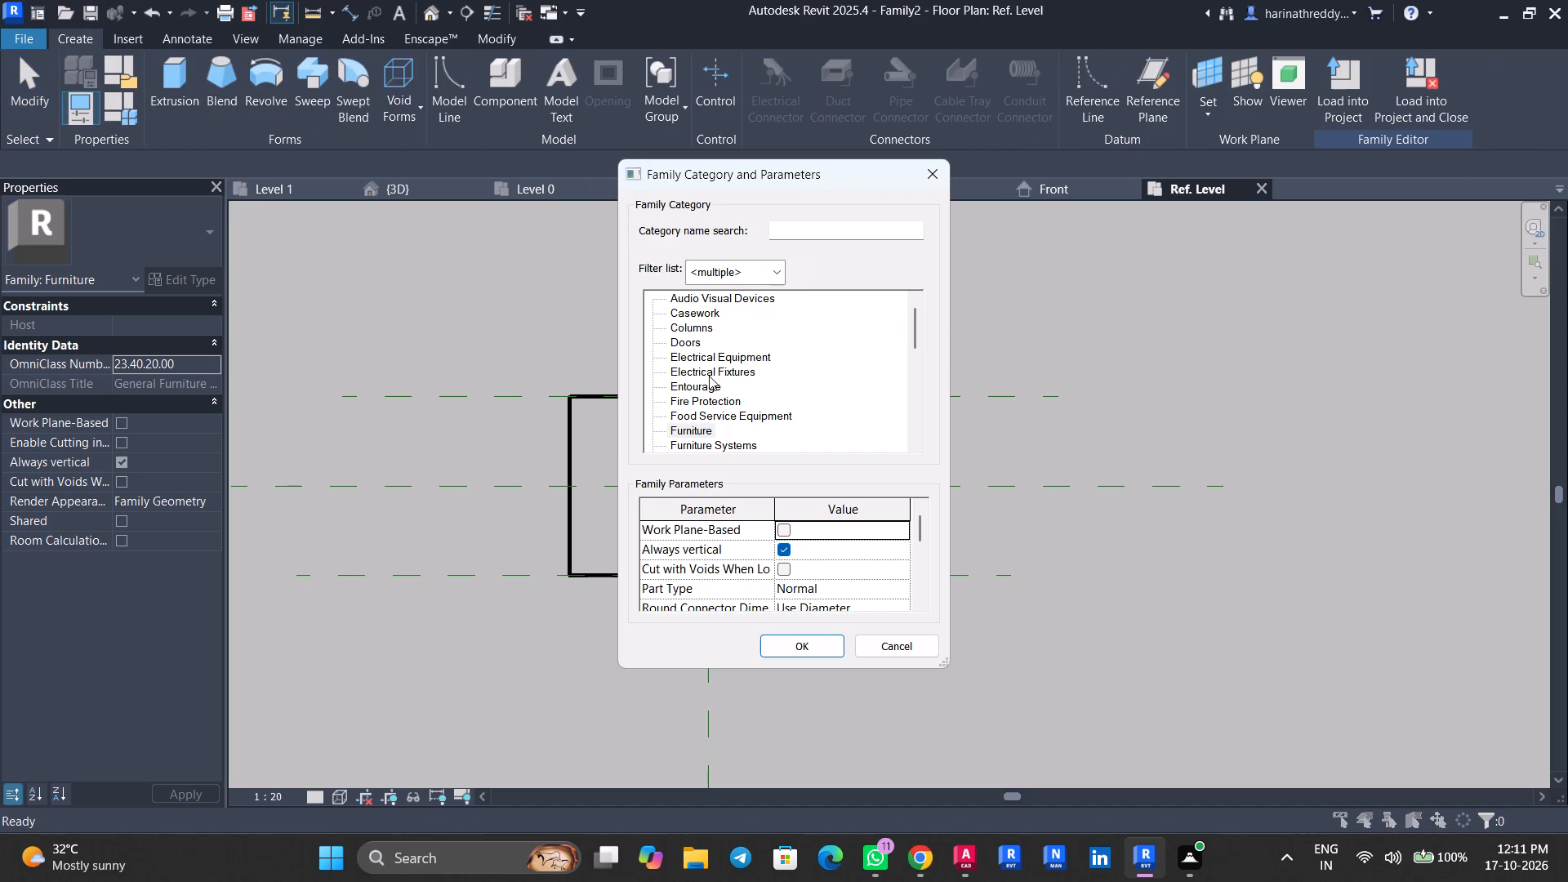
key(f)
click(695, 428)
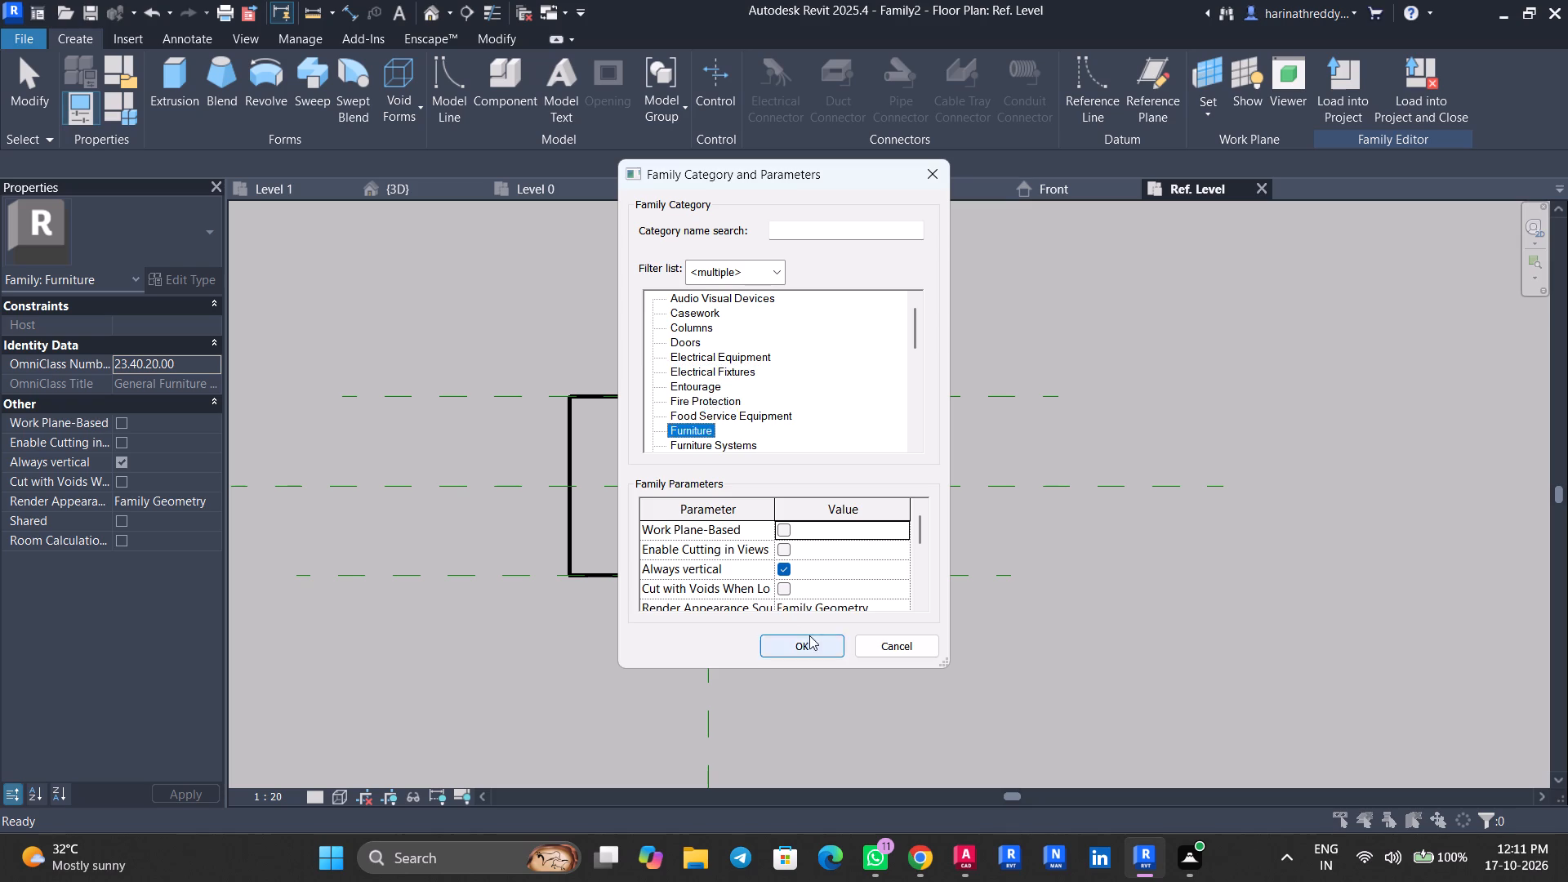
click(810, 638)
Check the parameters currently defined in the family types.
click(111, 111)
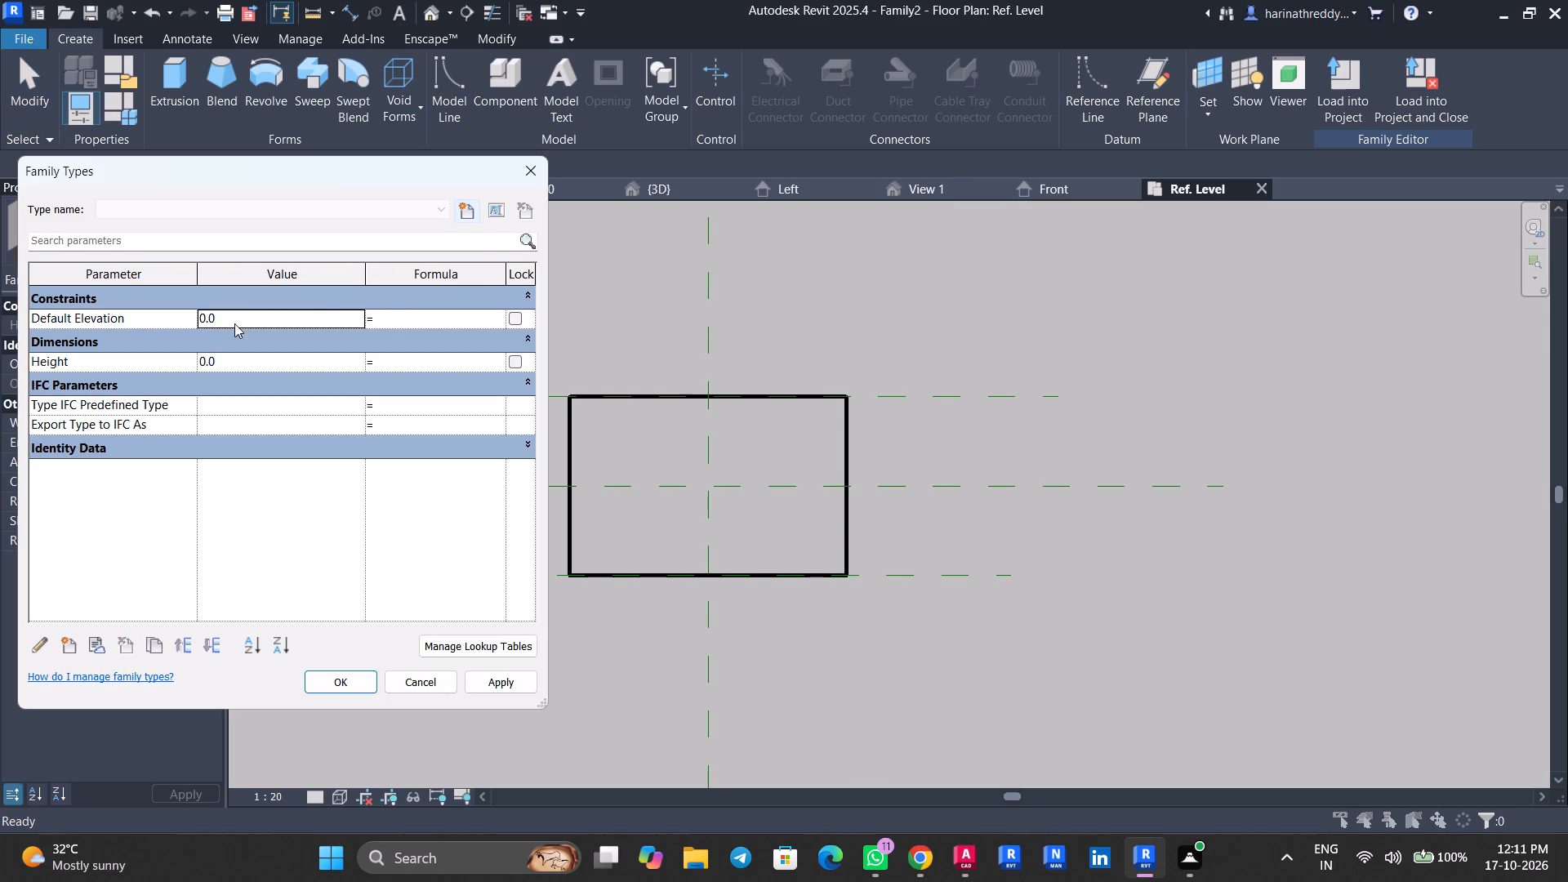
click(534, 178)
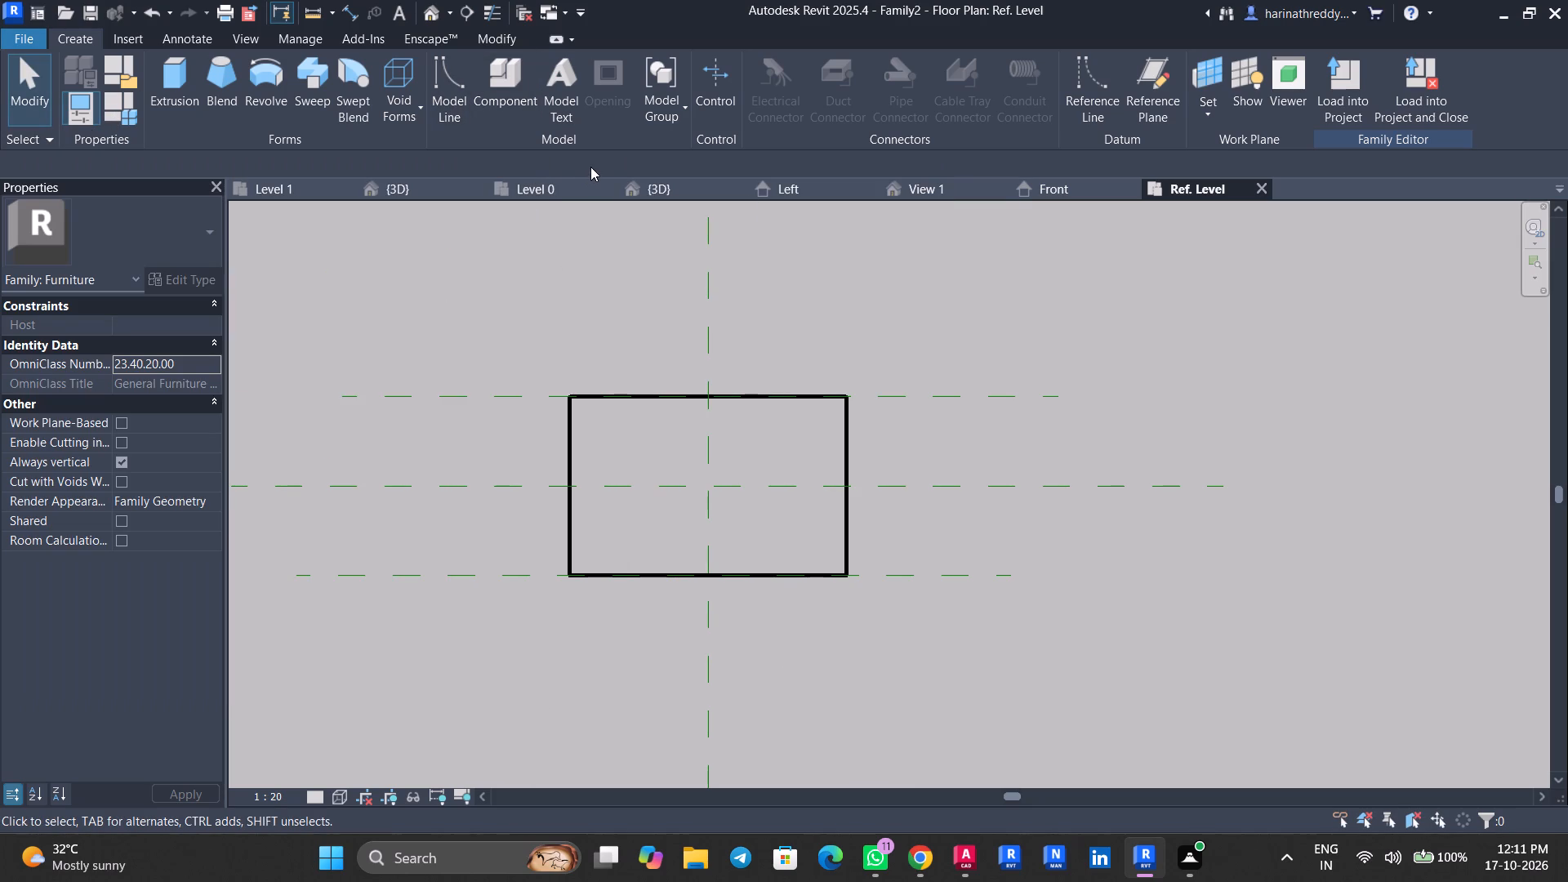
Add aligned dimensions between the extrusion's two horizontal edges and between its two vertical edges, placed outside the rectangle.
key(d)
key(i)
click(667, 568)
click(602, 390)
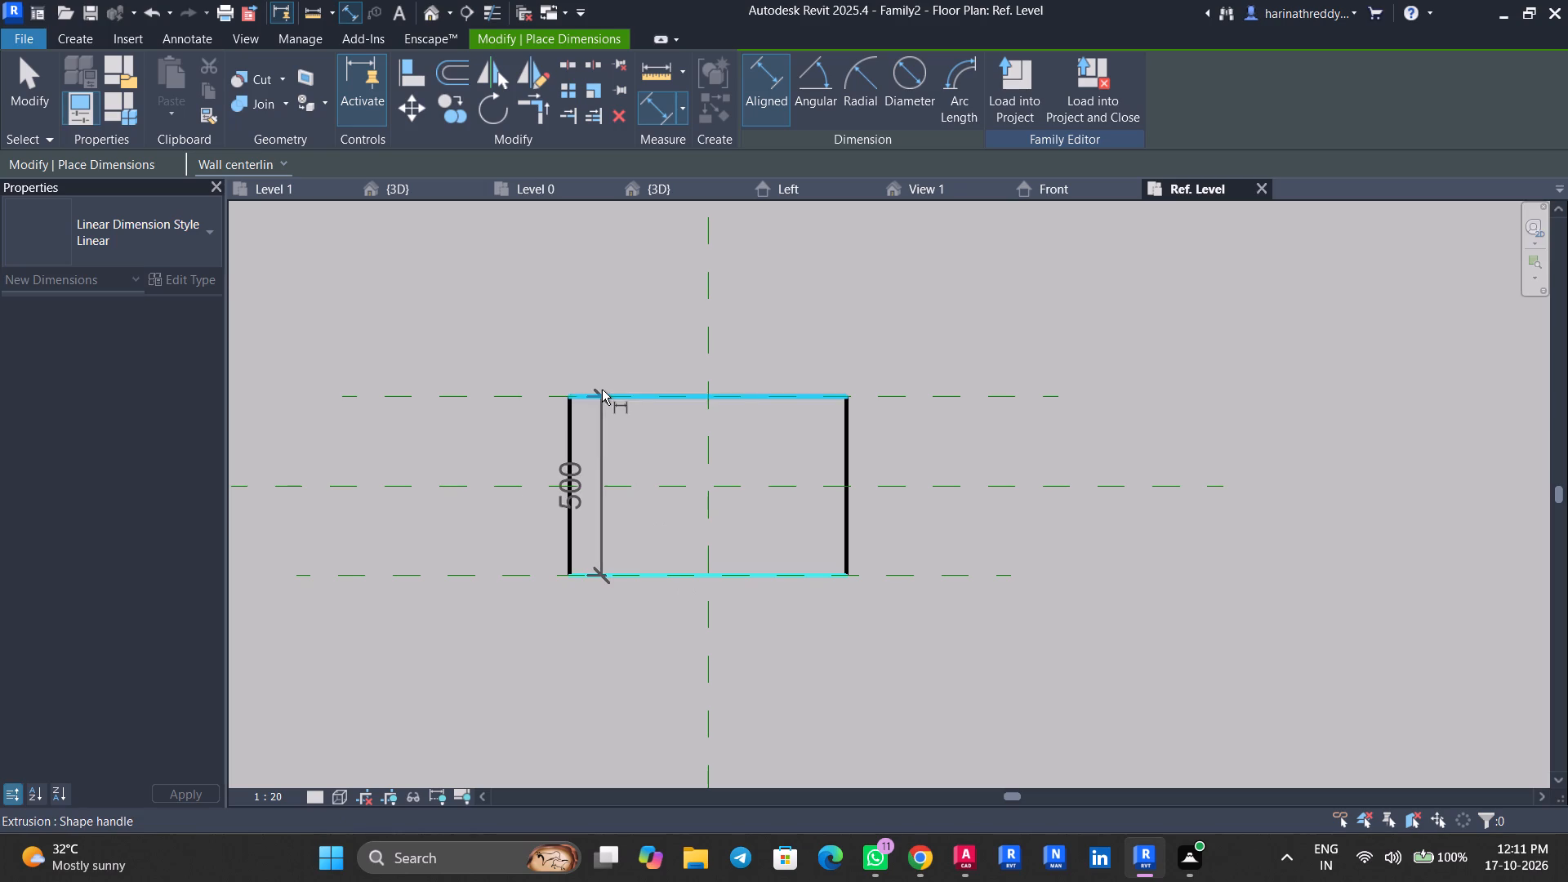
click(472, 353)
key(Escape)
click(567, 445)
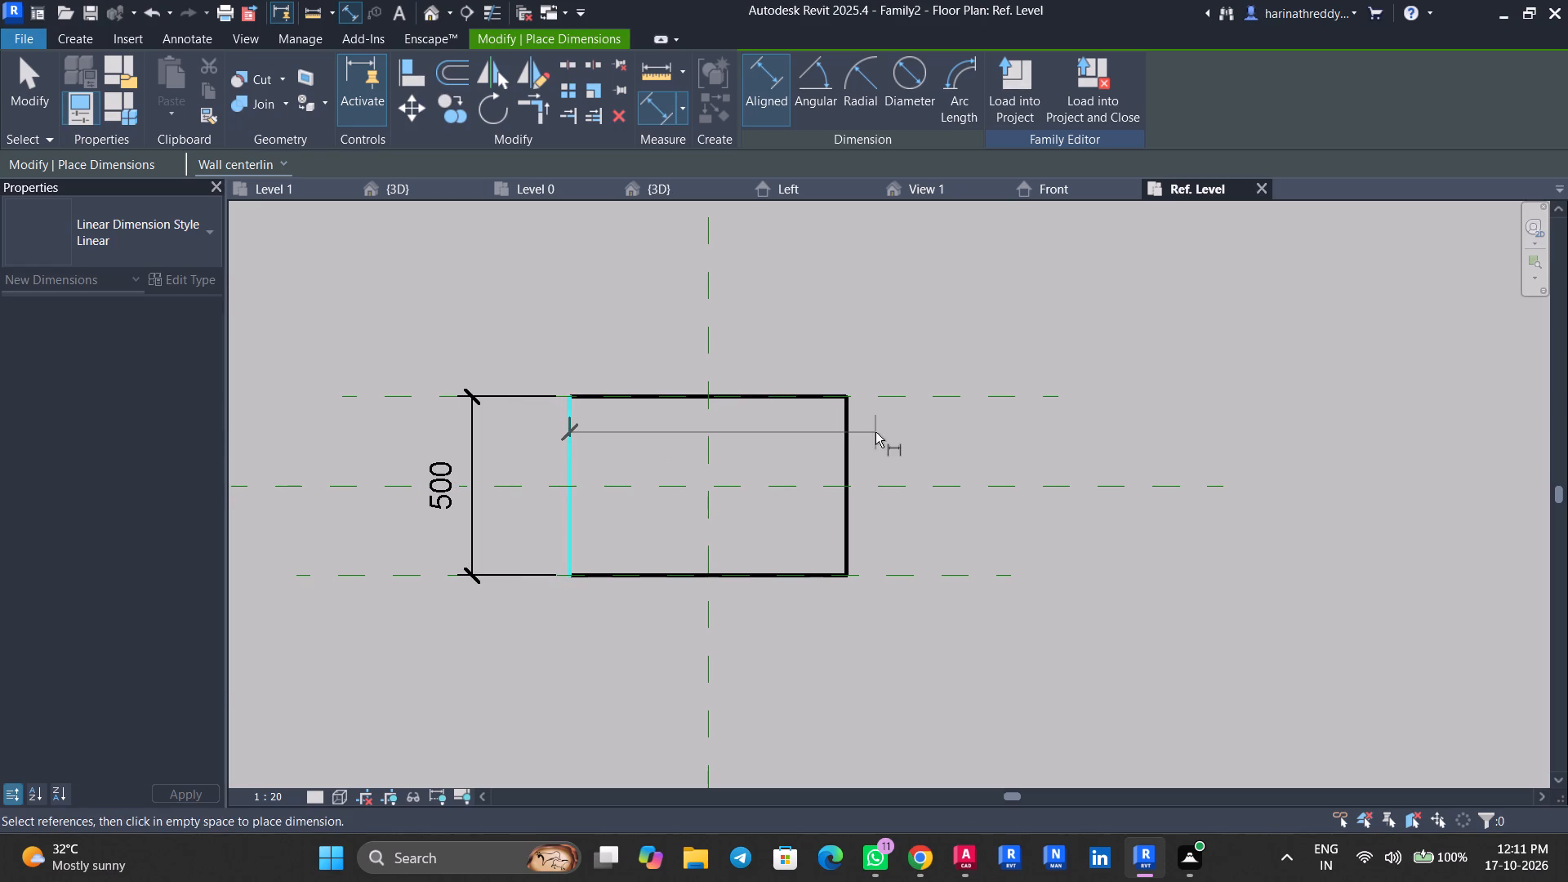
click(848, 439)
click(948, 342)
key(Escape)
key(Escape)
click(801, 348)
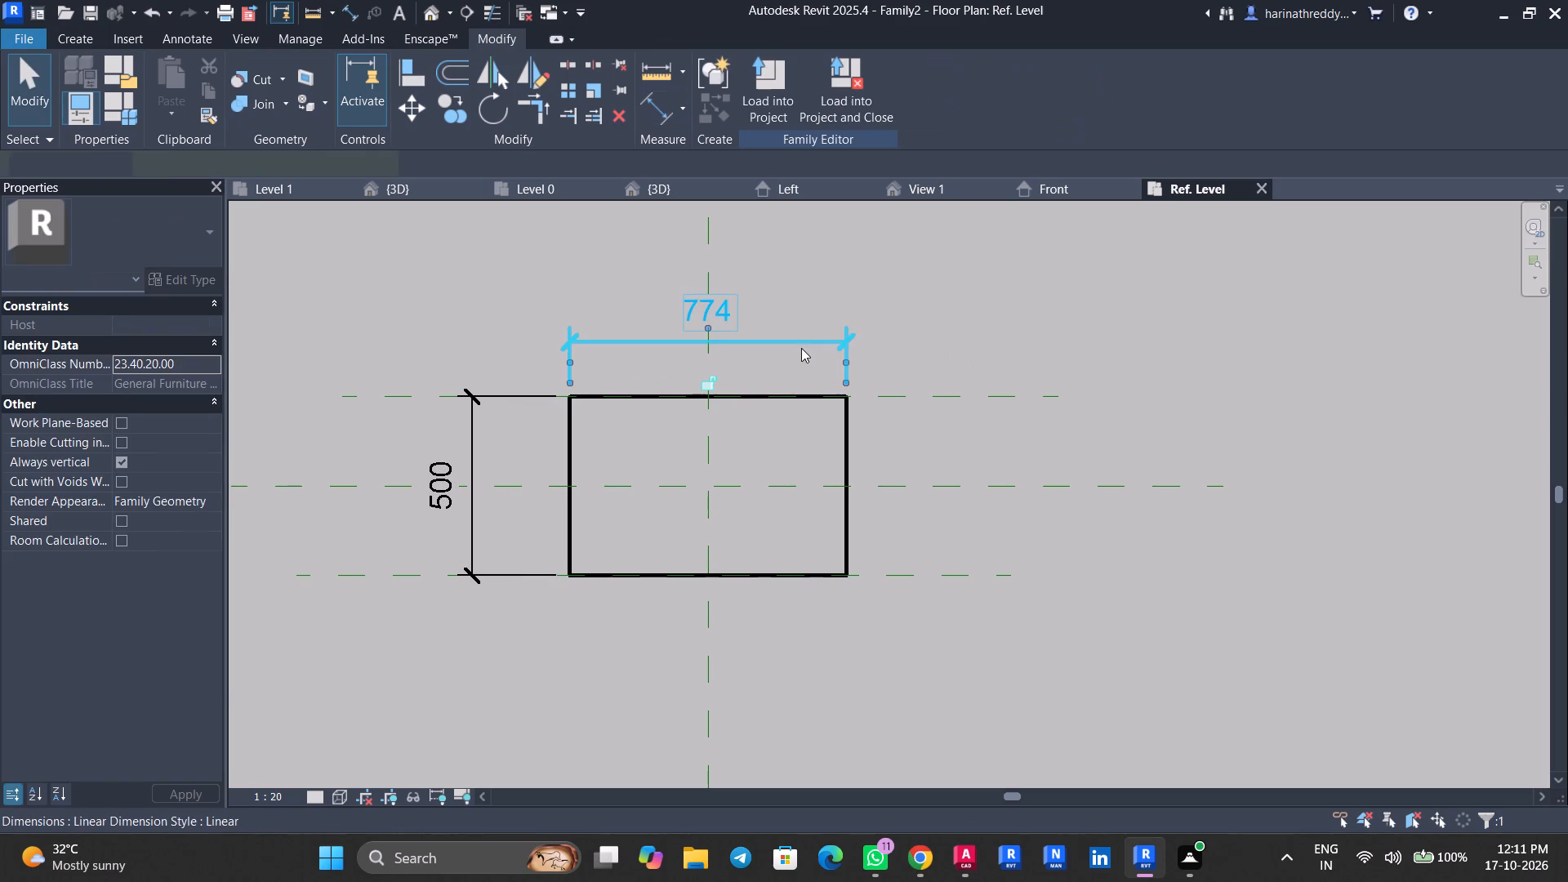
key(Escape)
key(Escape)
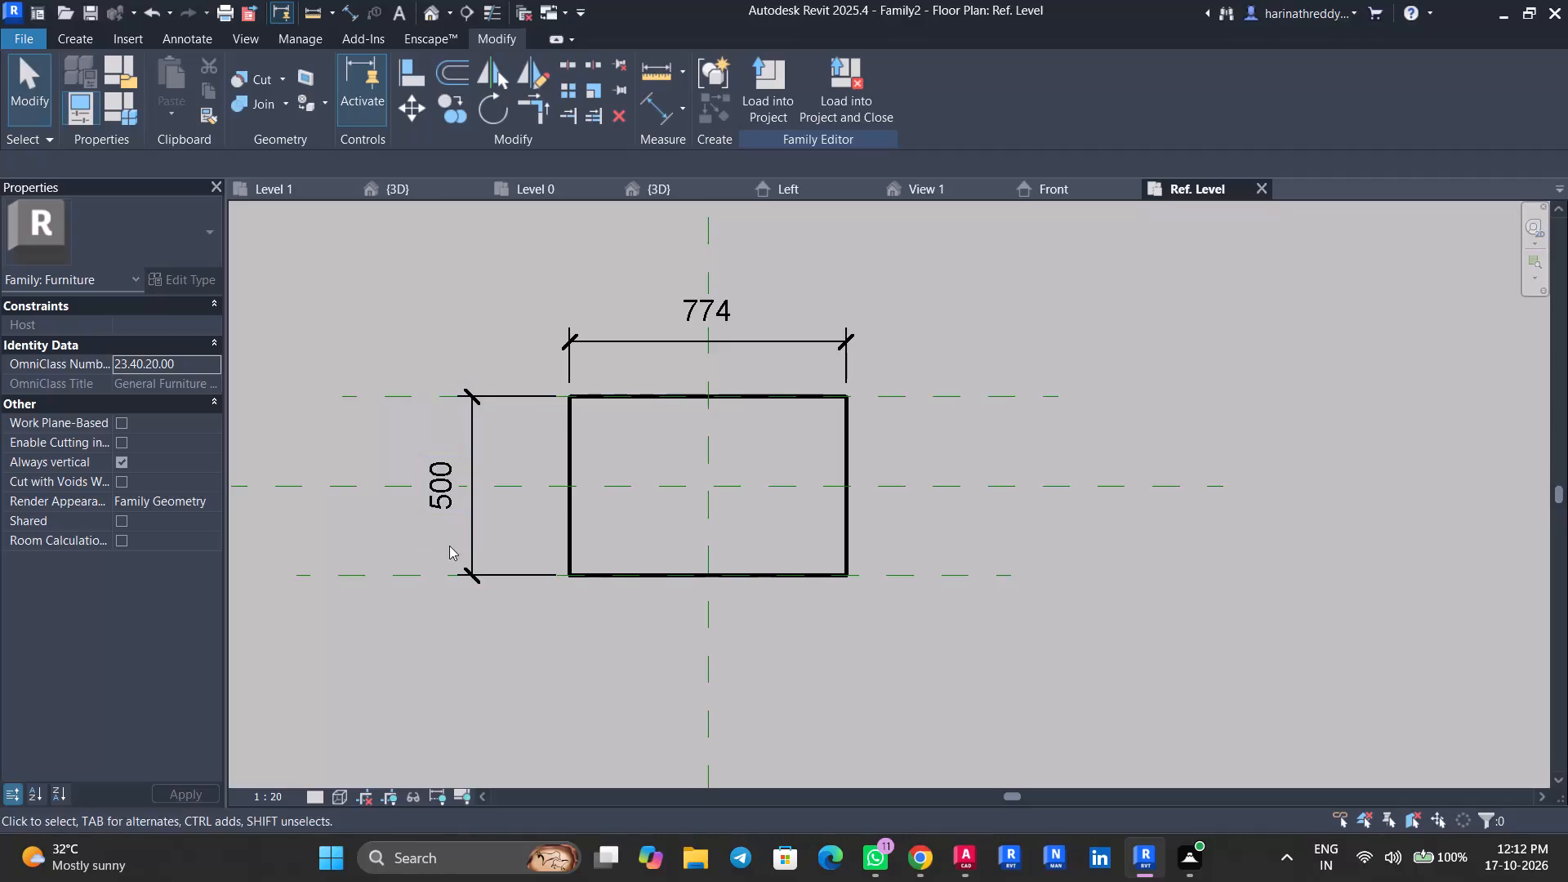
Label the extrusion's vertical dimension with a new family type parameter named BOX, grouped under Dimensions.
click(465, 536)
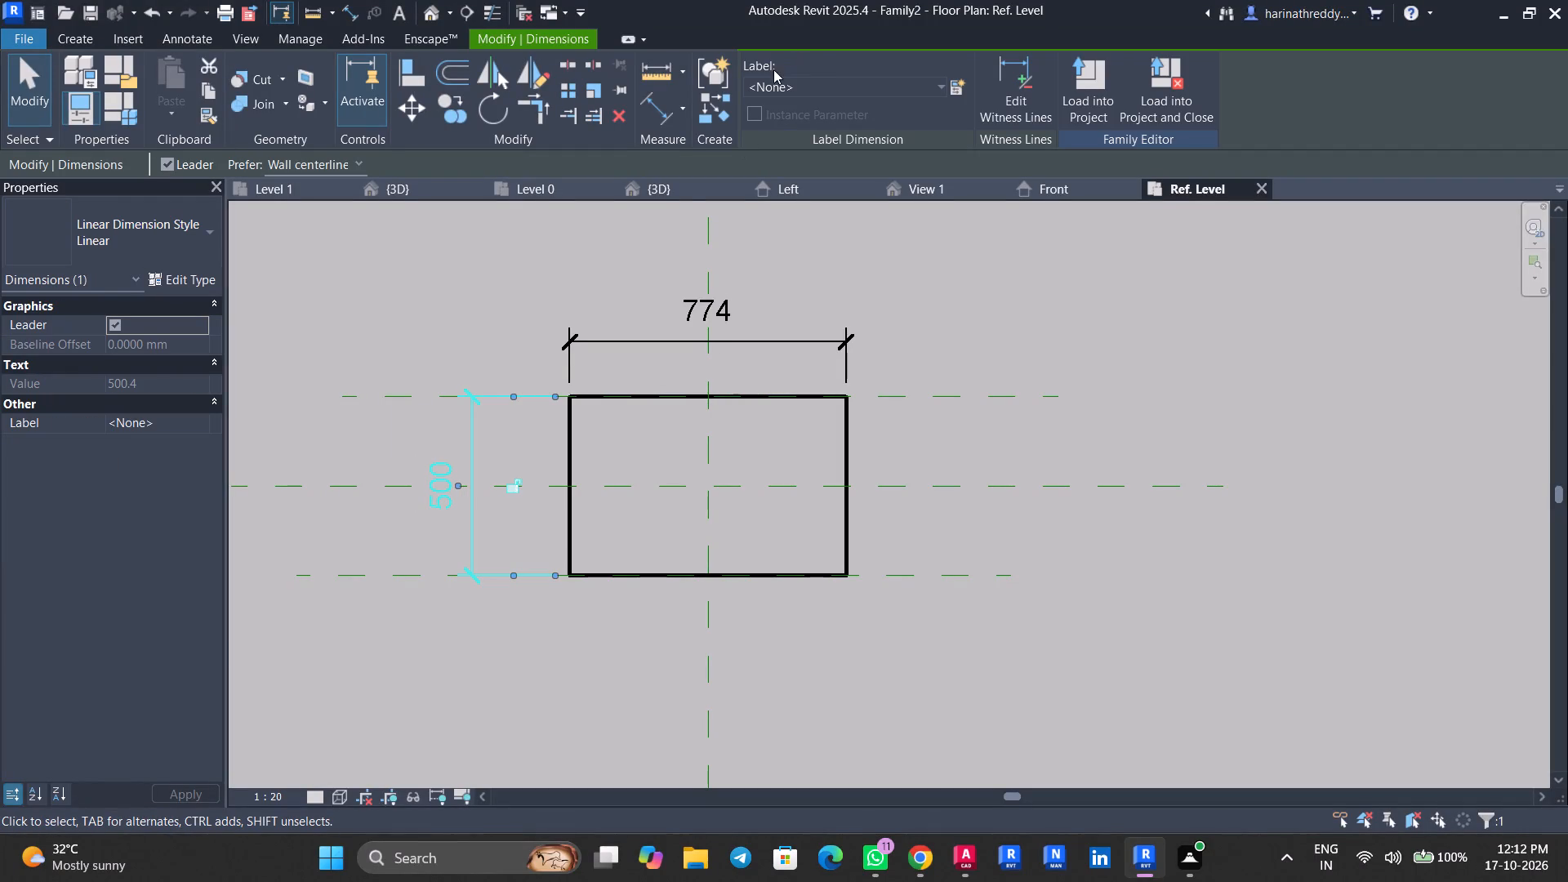
click(952, 86)
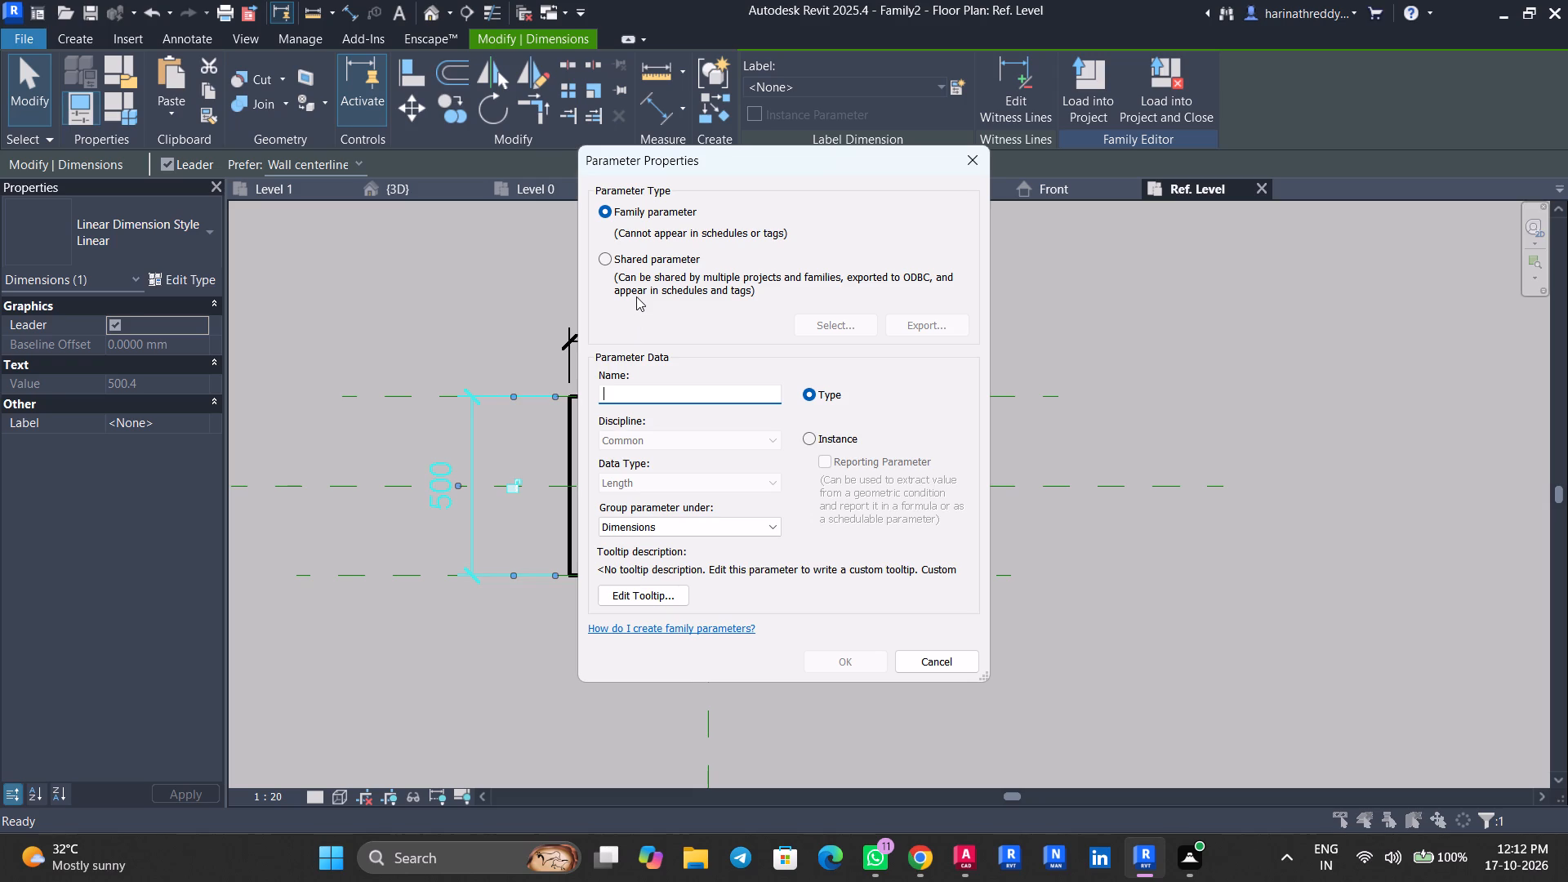
text(BO)
key(x)
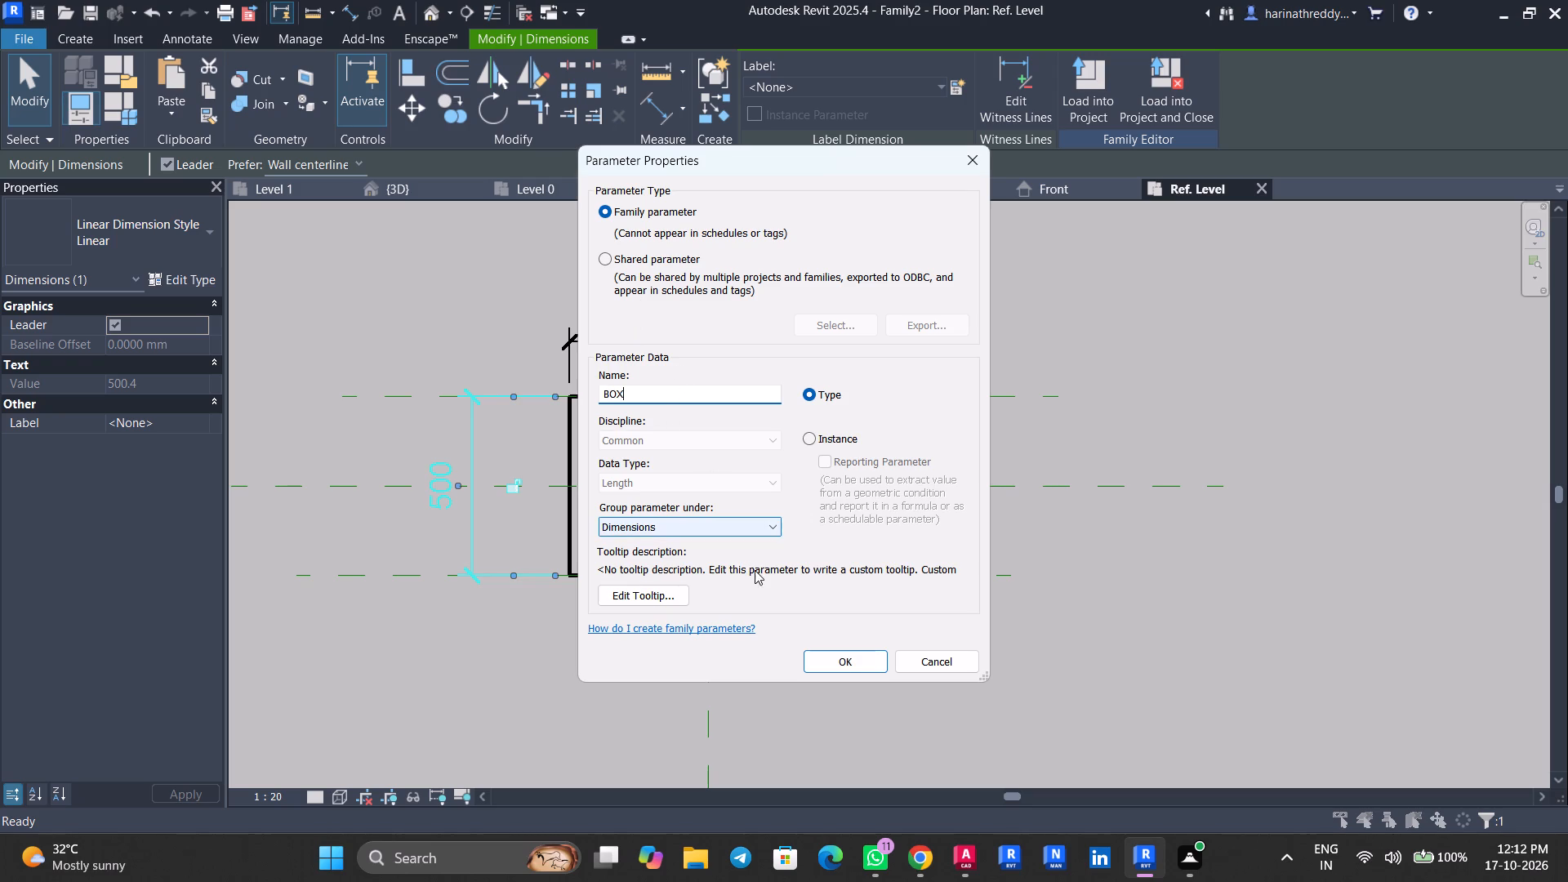
click(749, 527)
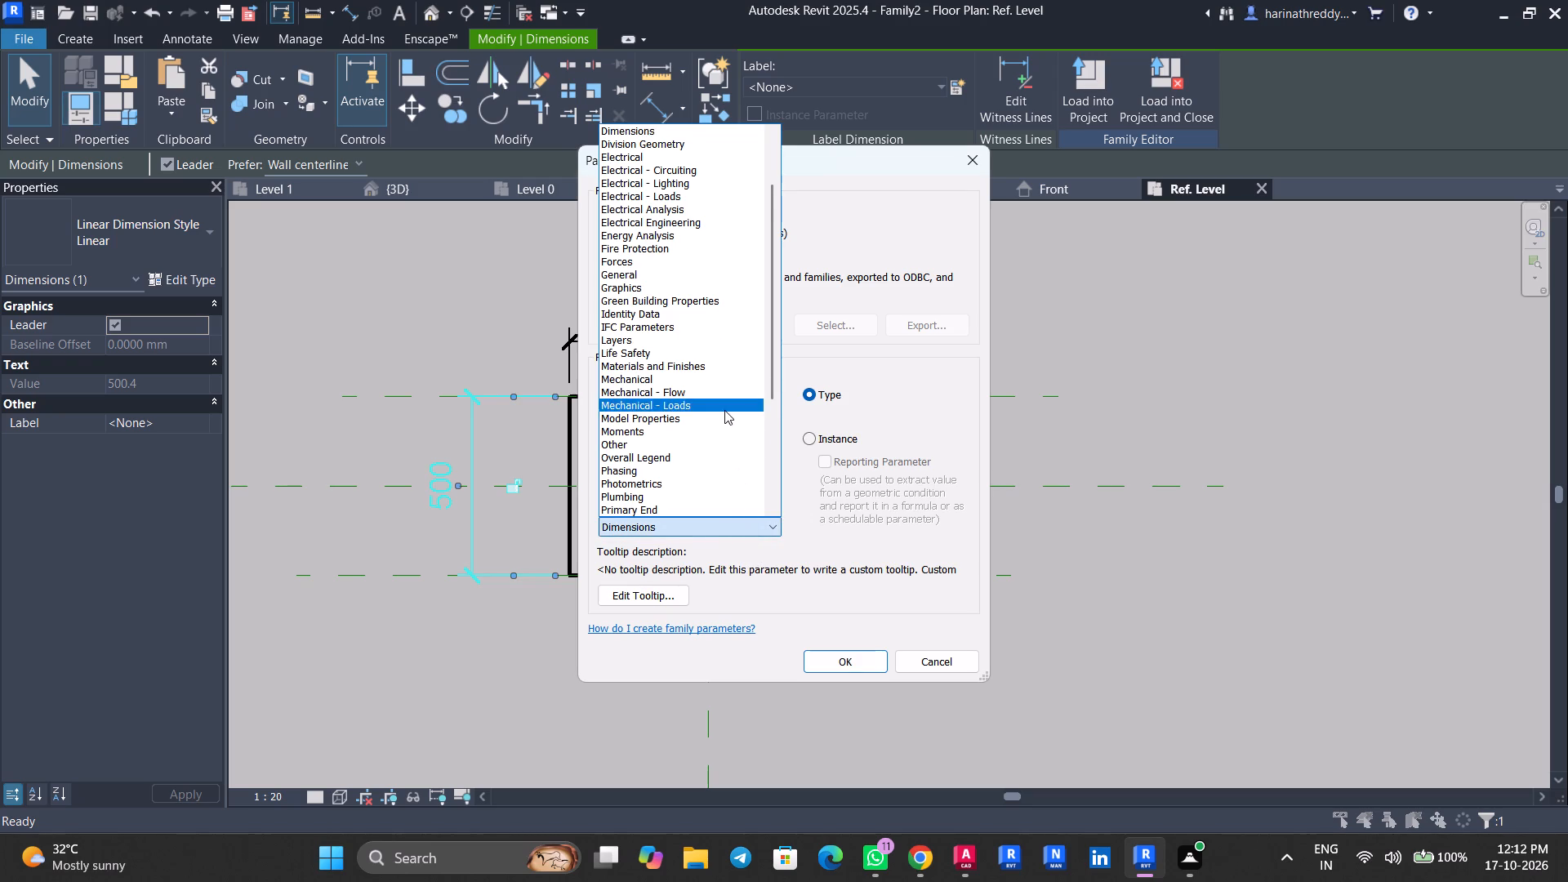
scroll(724, 408, up, 20)
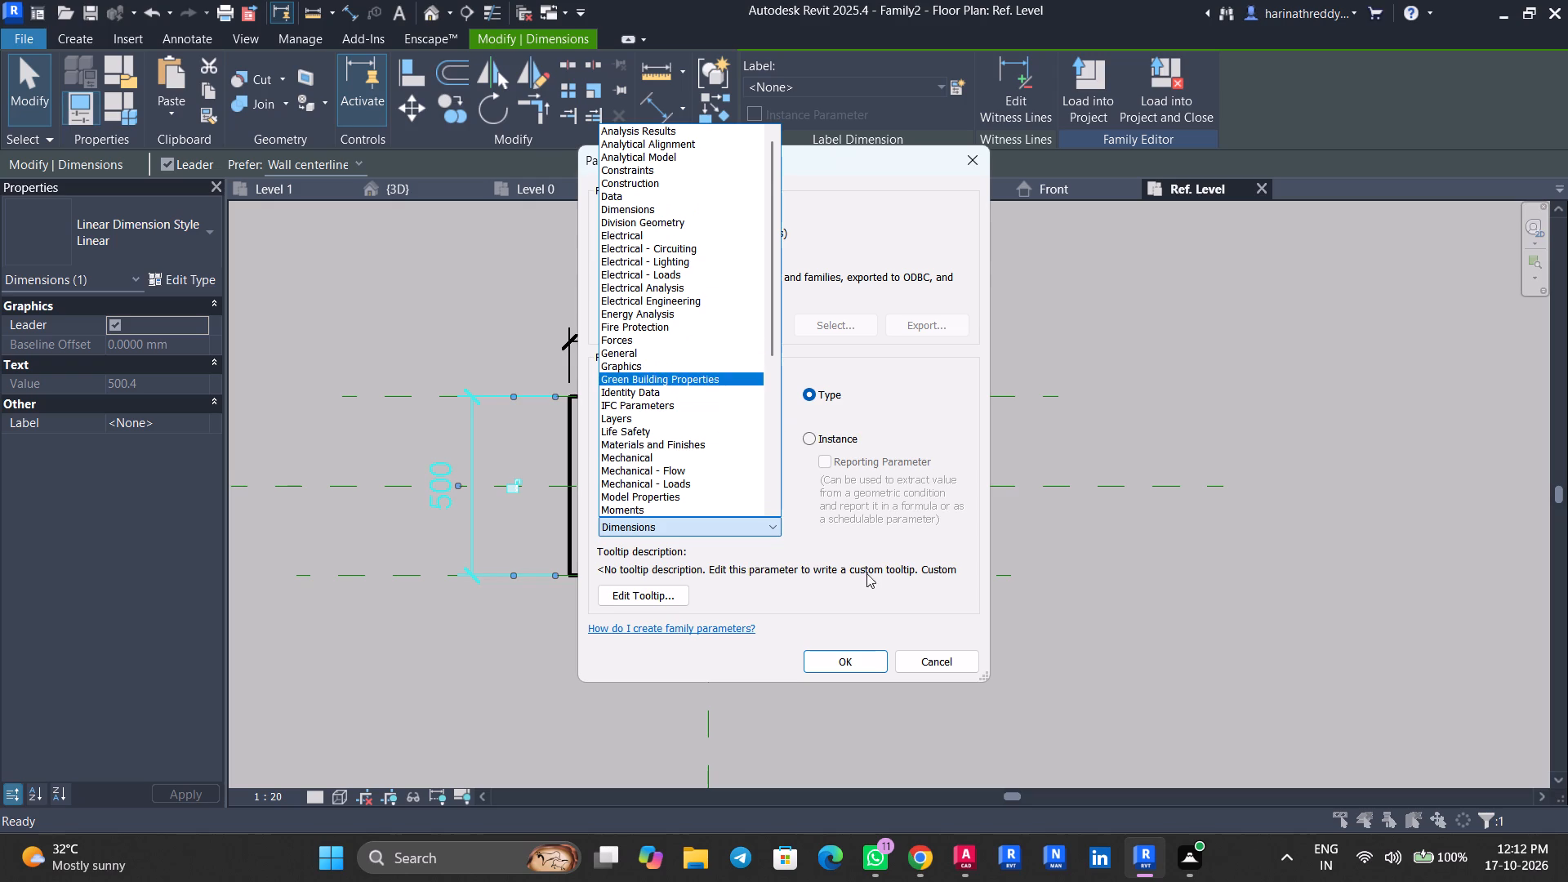
click(881, 620)
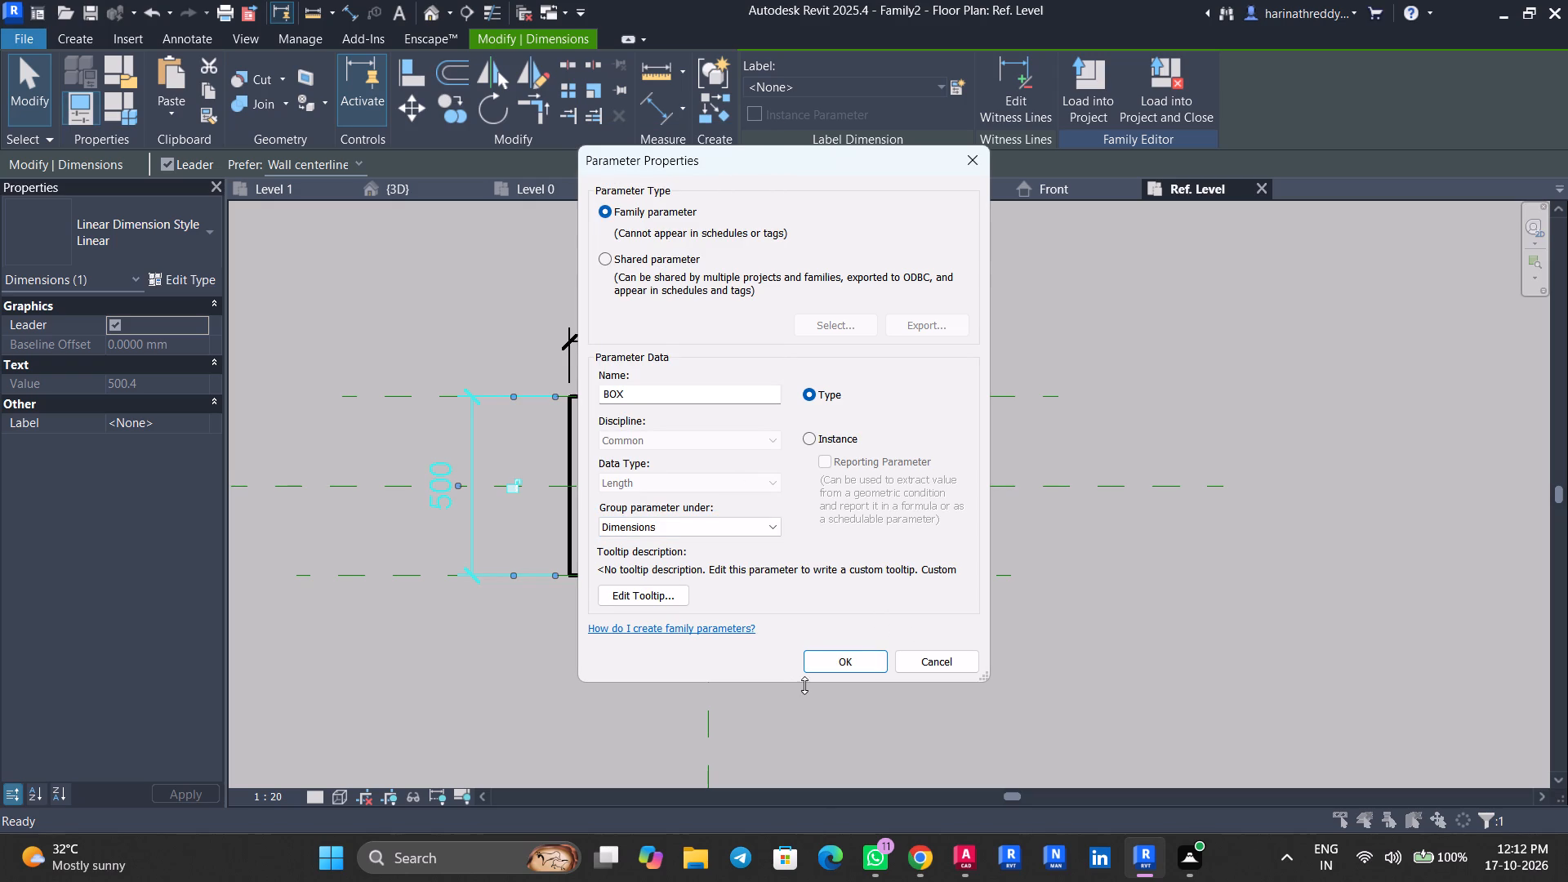
click(855, 660)
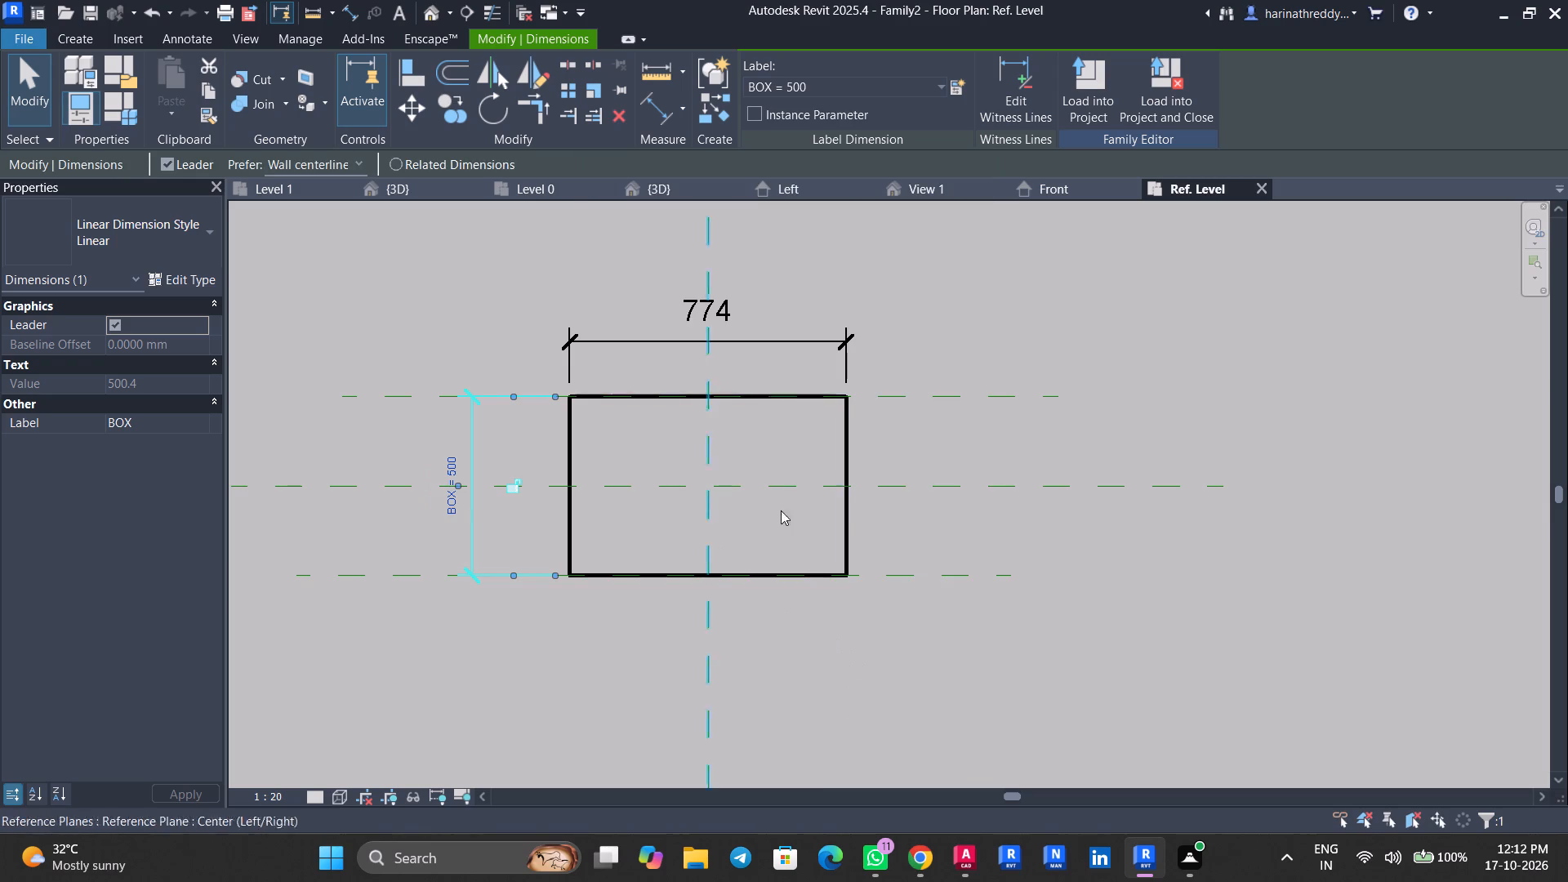
click(1031, 370)
click(751, 338)
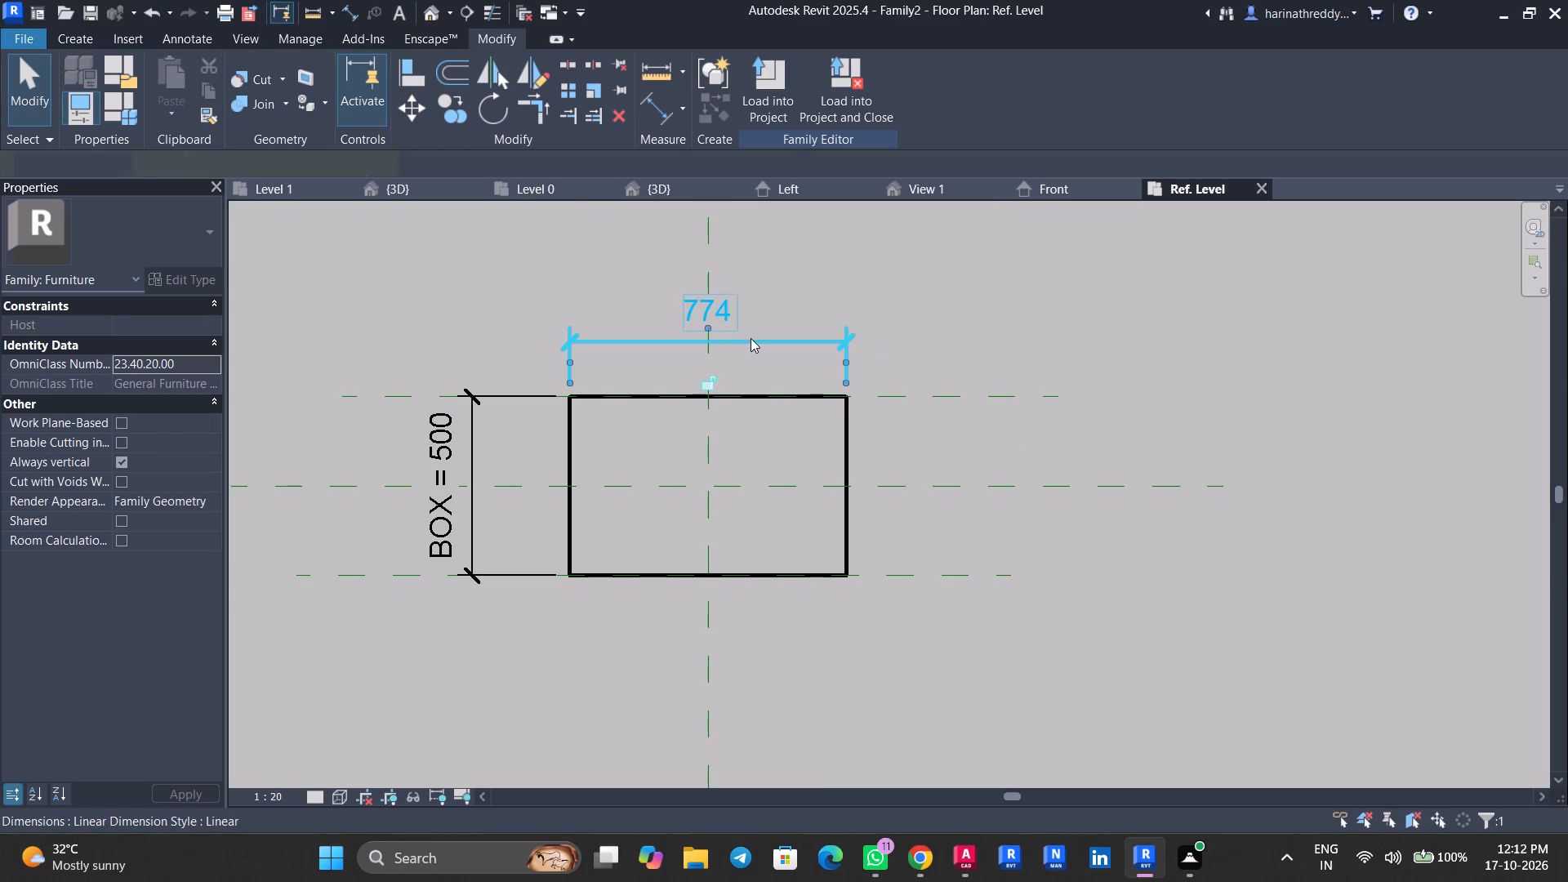
click(475, 728)
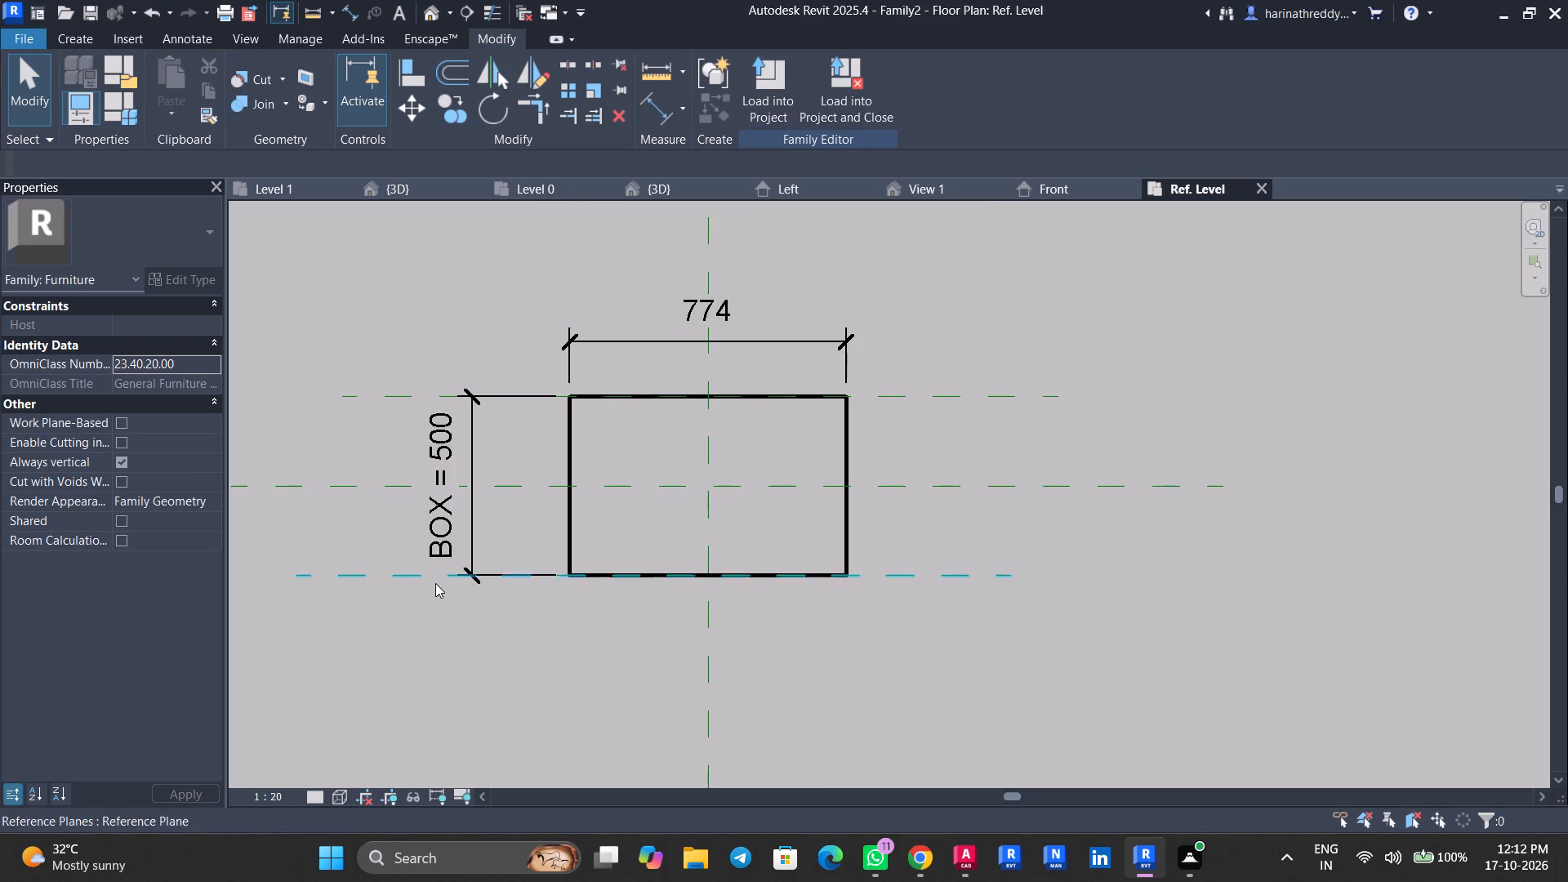
Relabel the extrusion's vertical dimension with a new family type parameter named LENGTH.
click(465, 535)
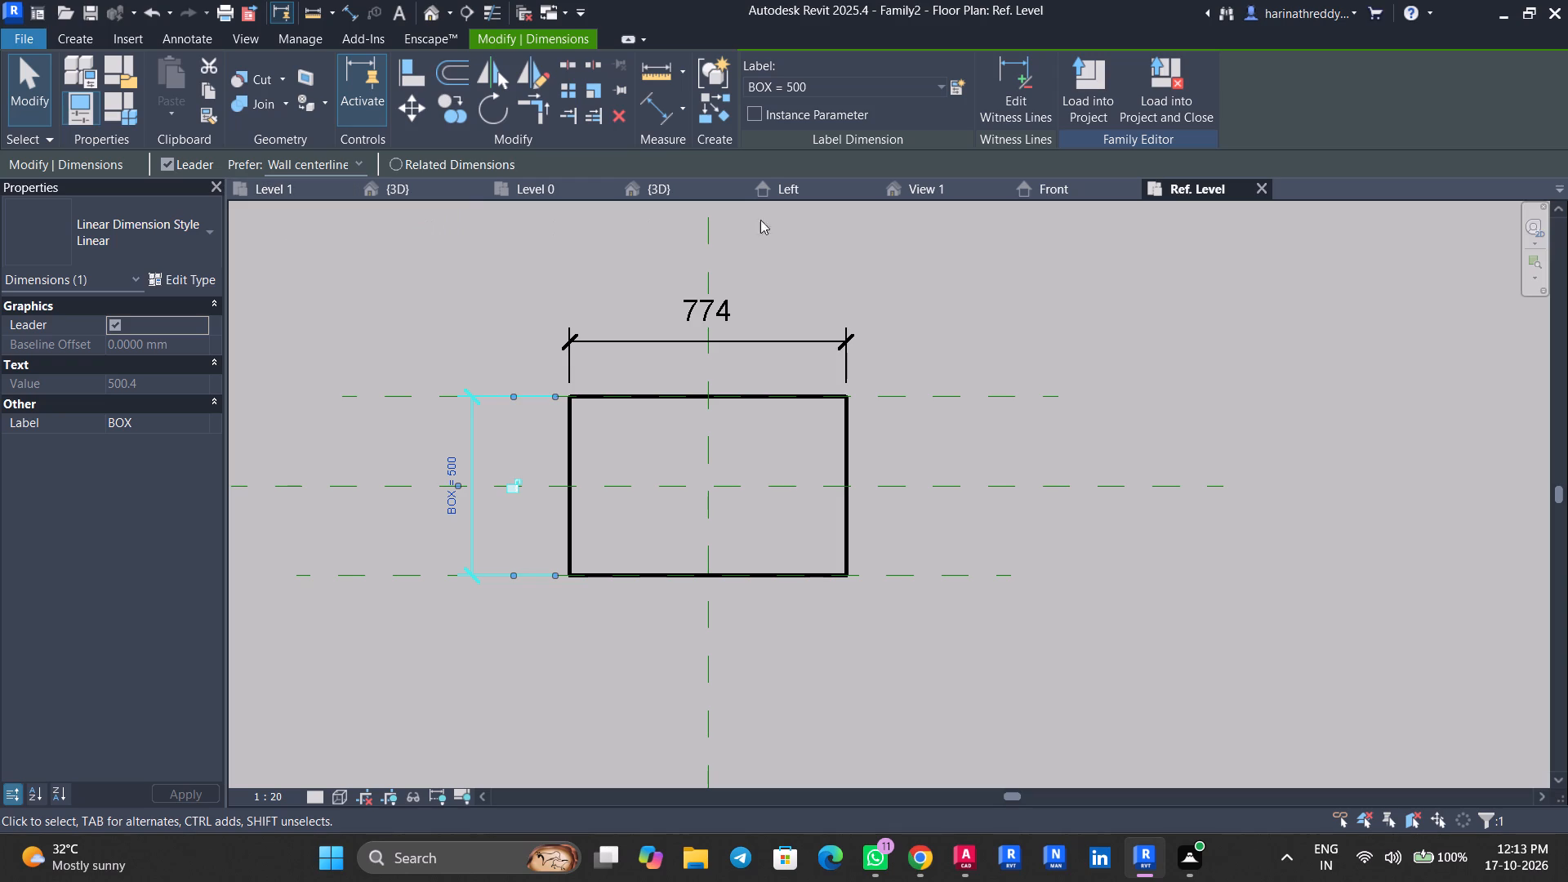
click(951, 88)
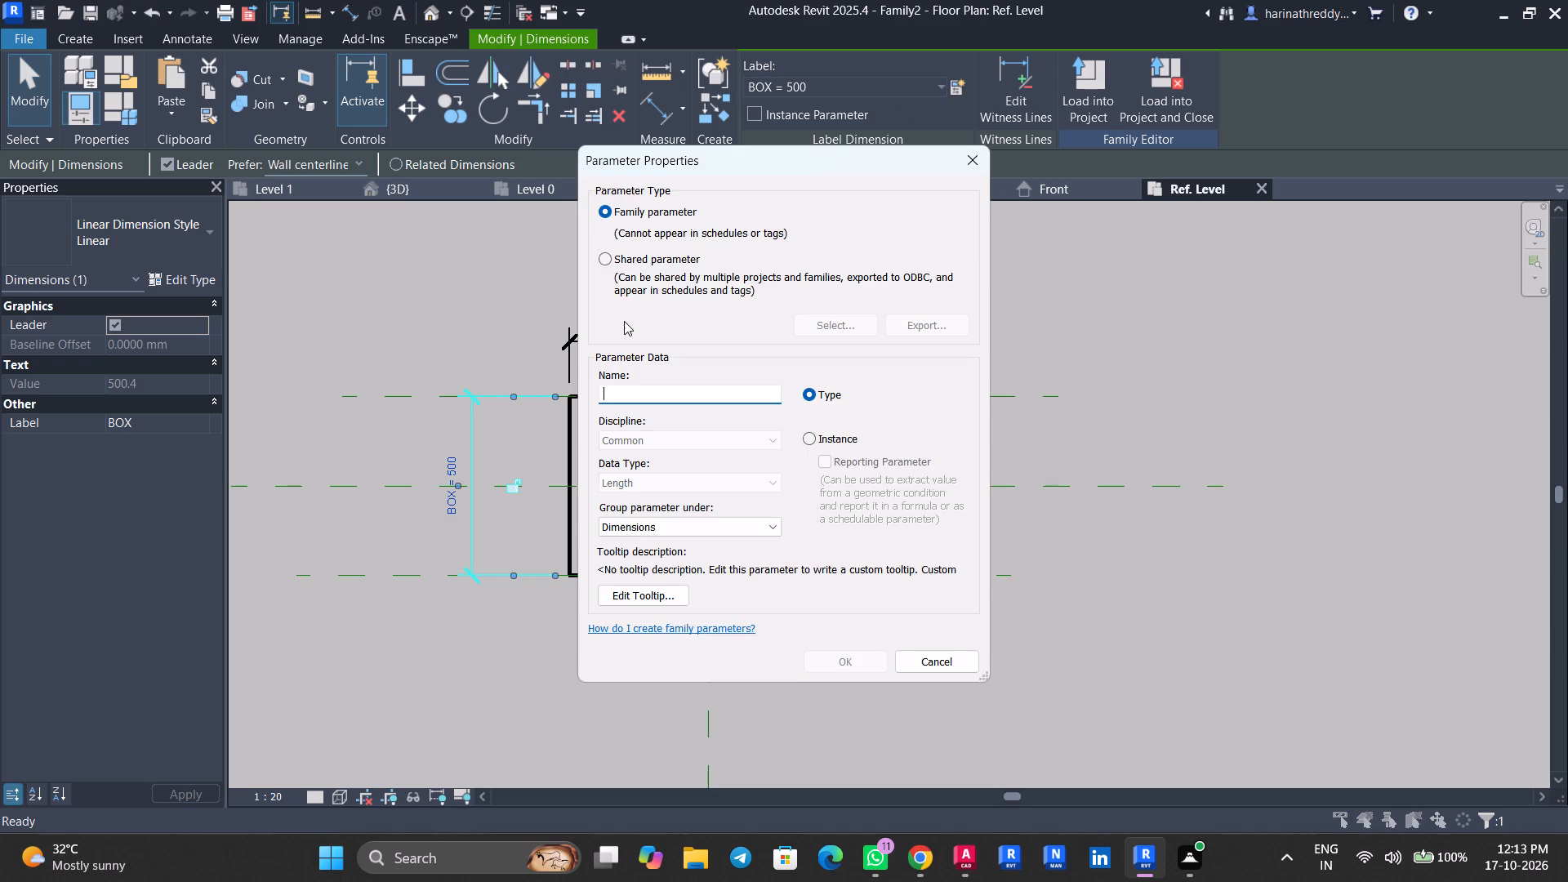
key(l)
key(e)
key(n)
key(g)
key(t)
key(h)
click(840, 678)
click(837, 663)
click(837, 708)
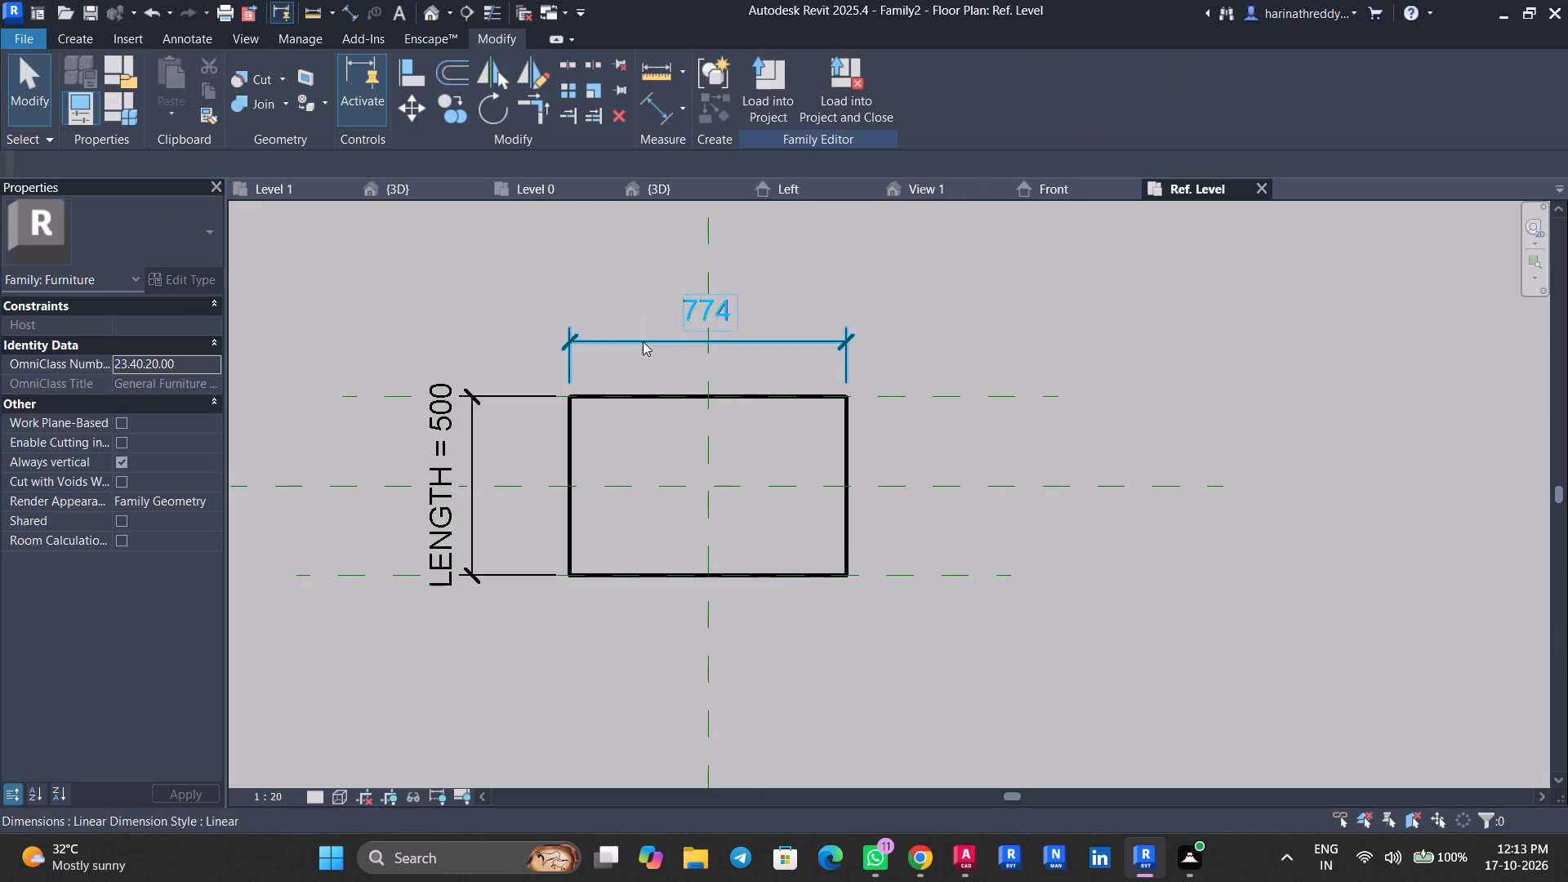
Label the extrusion's horizontal dimension with a new family type parameter named WIDTH.
click(643, 341)
click(956, 85)
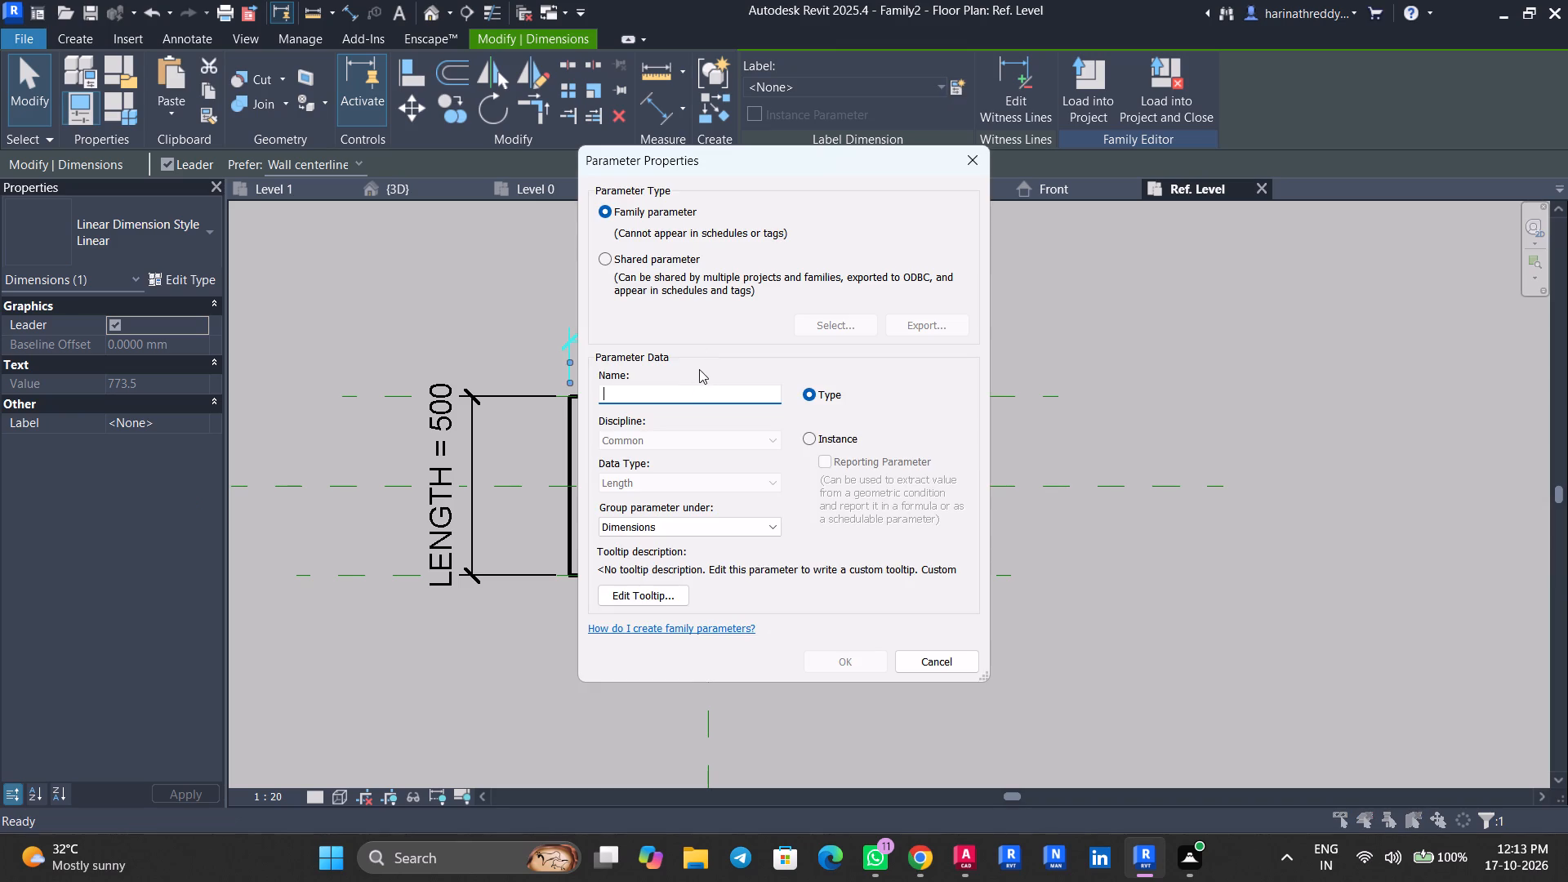
key(w)
key(i)
key(d)
text(TH)
click(838, 679)
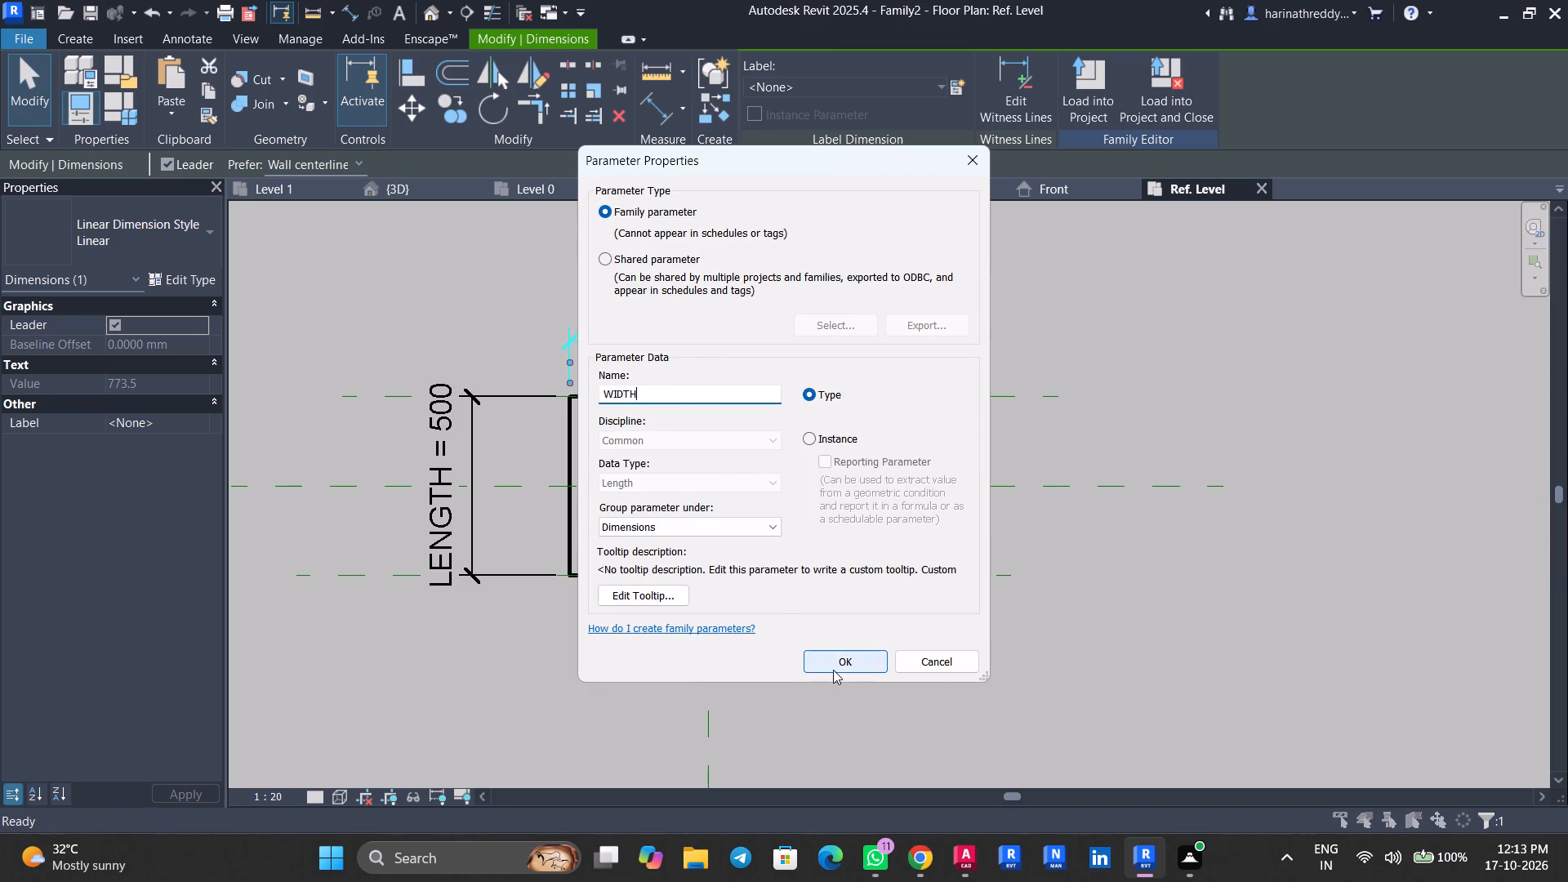
click(833, 670)
click(833, 677)
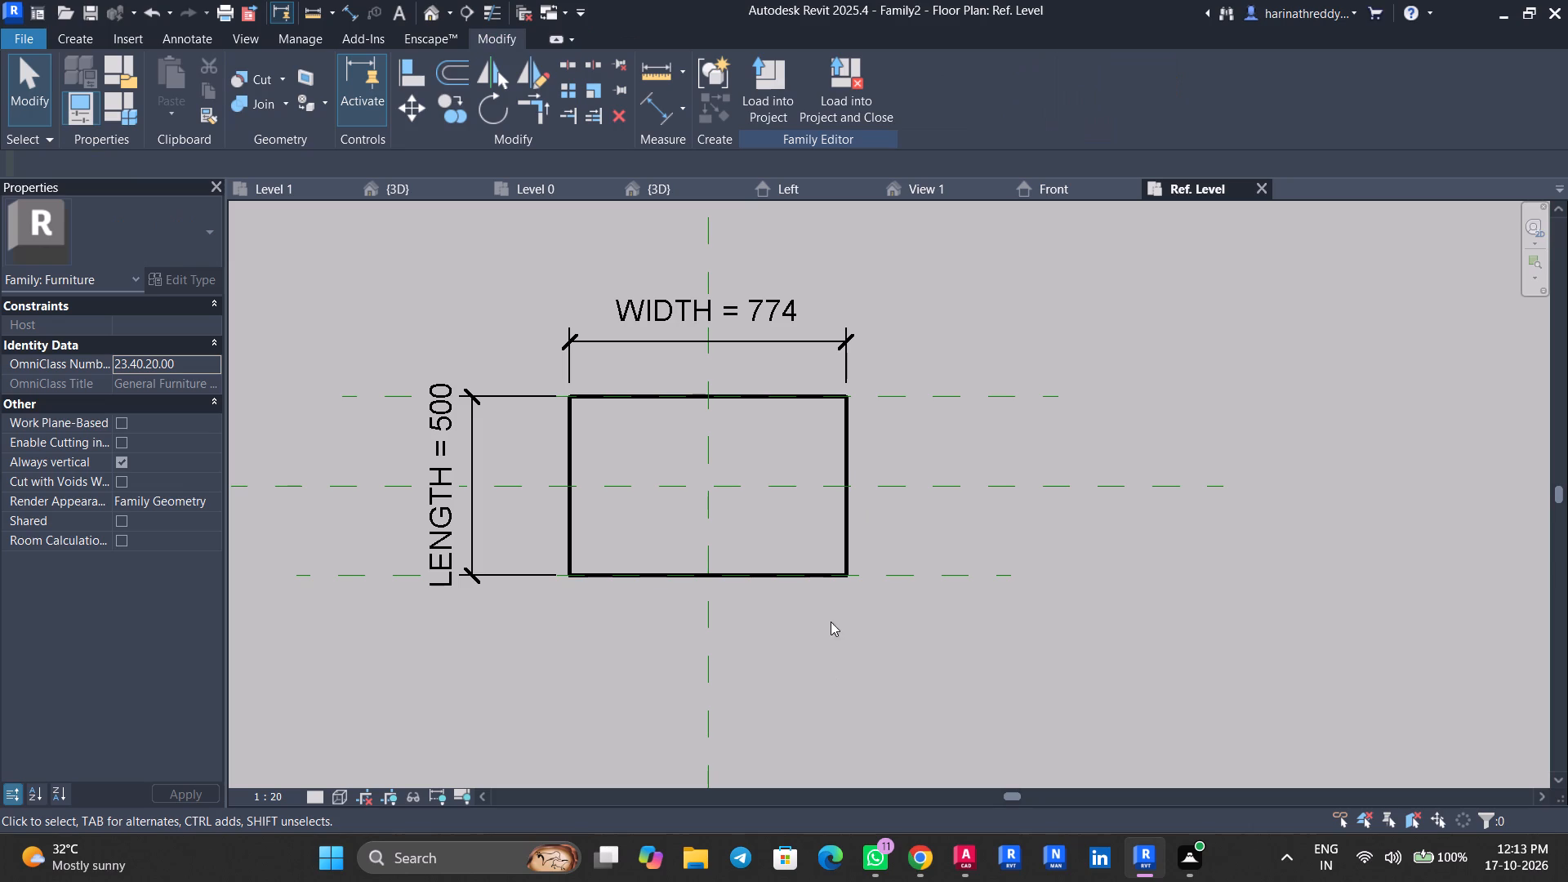
Review the new dimension parameters in the family types.
click(105, 108)
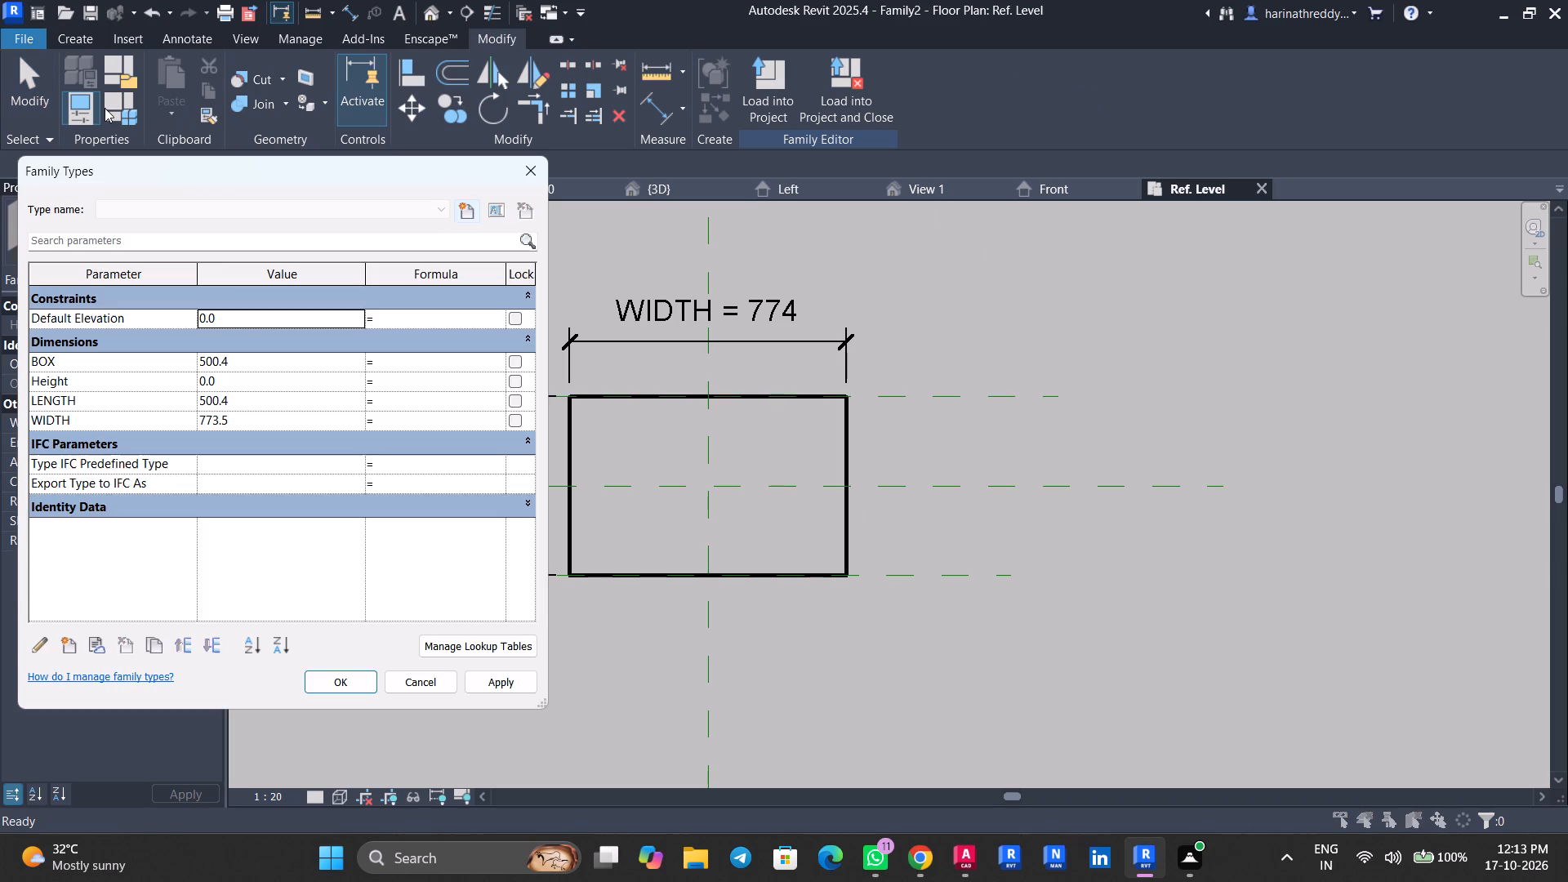
click(319, 679)
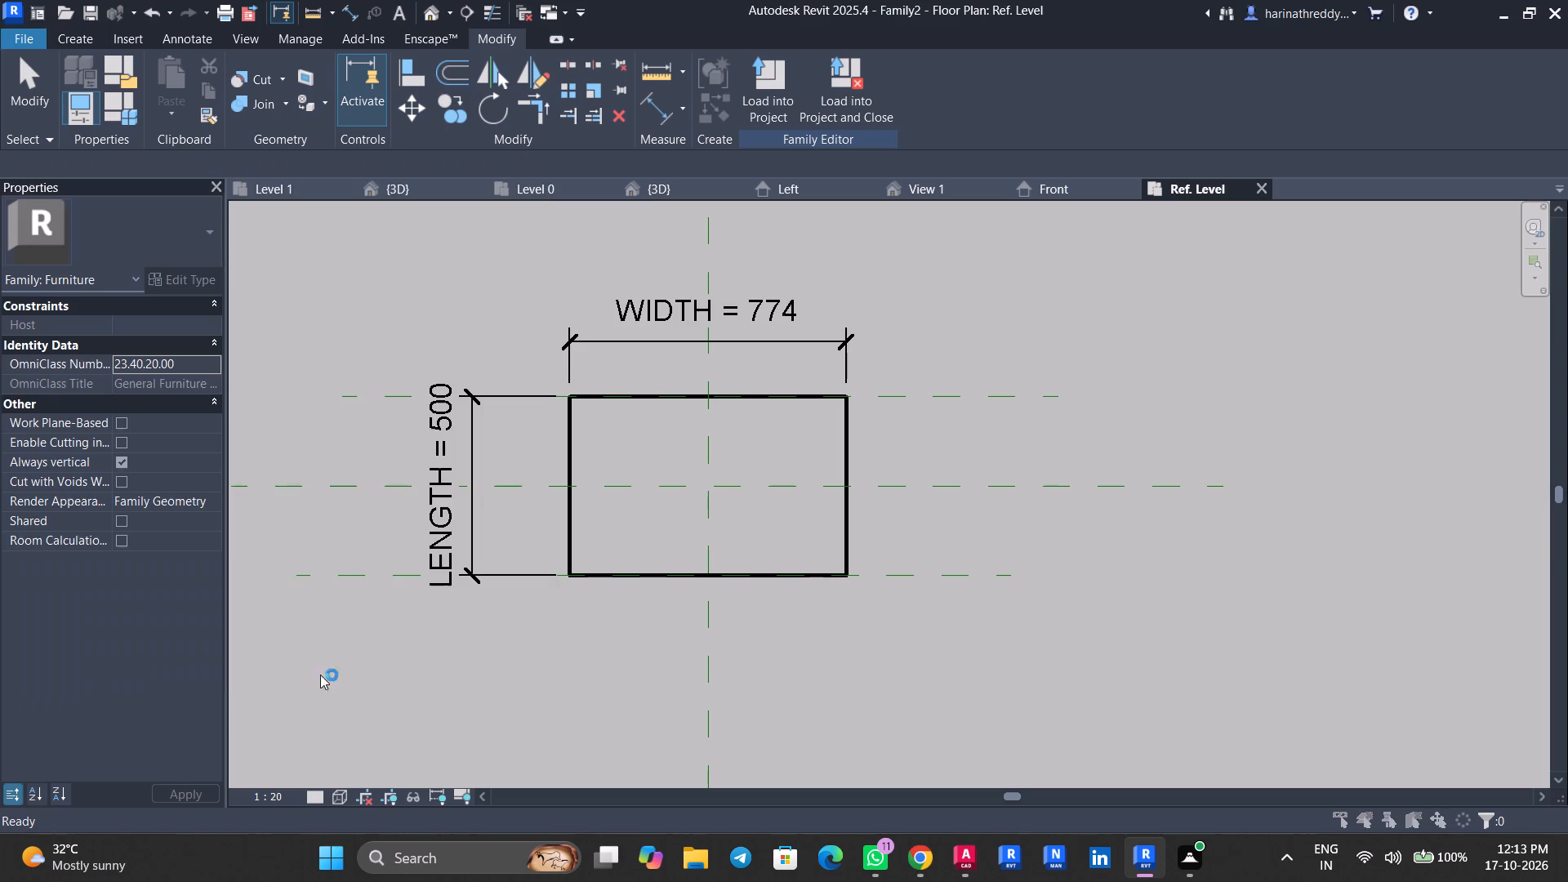
Load the family into Project1 without saving the project and place one instance on Level 1 in the empty area beyond grid 28.
click(759, 96)
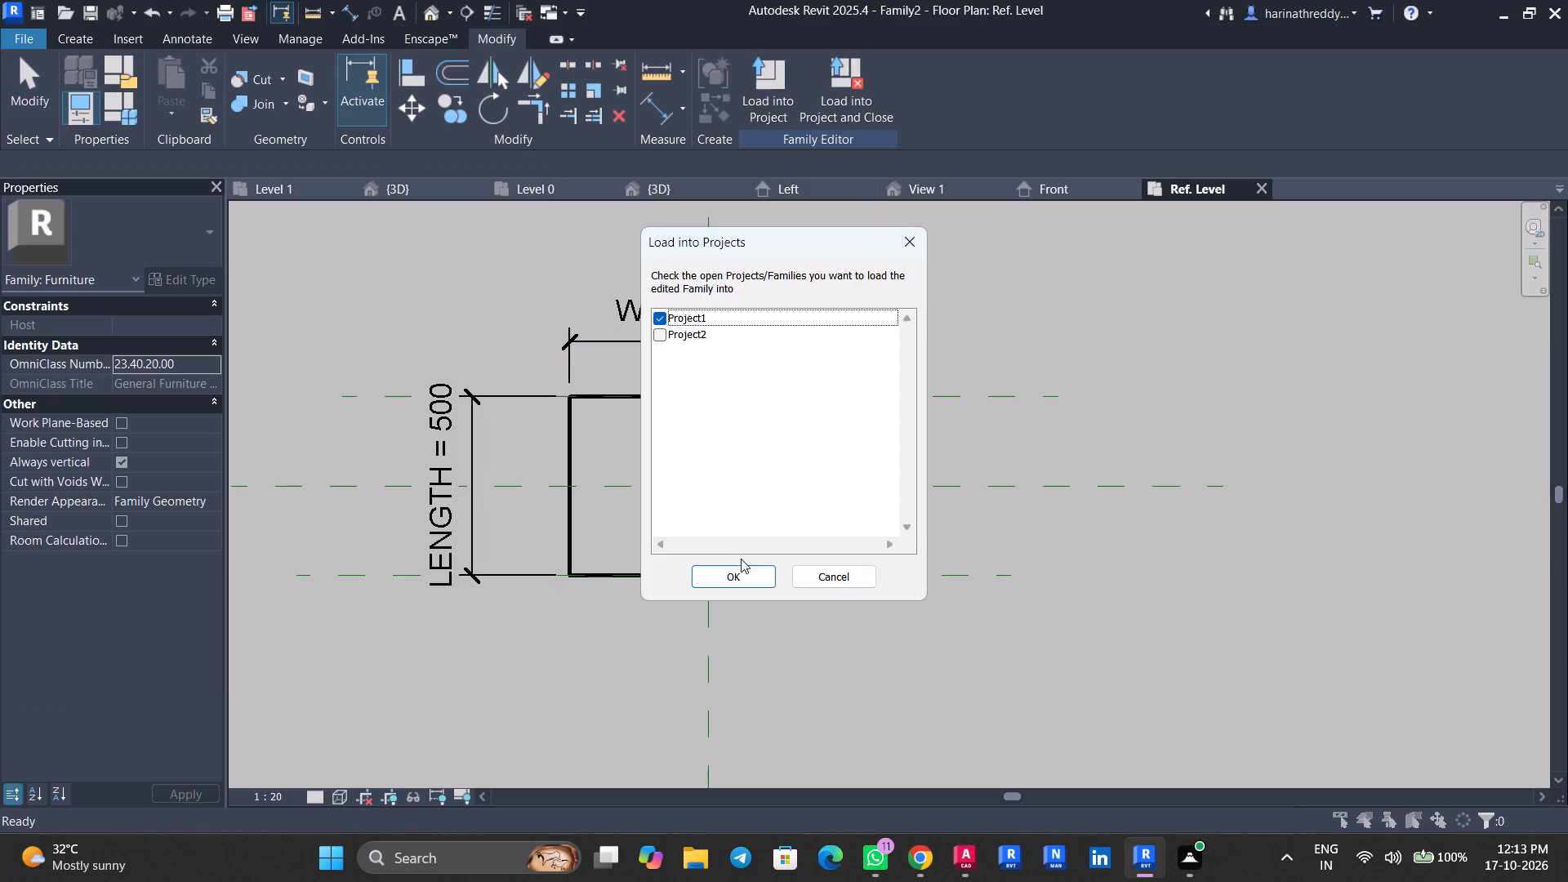
click(739, 575)
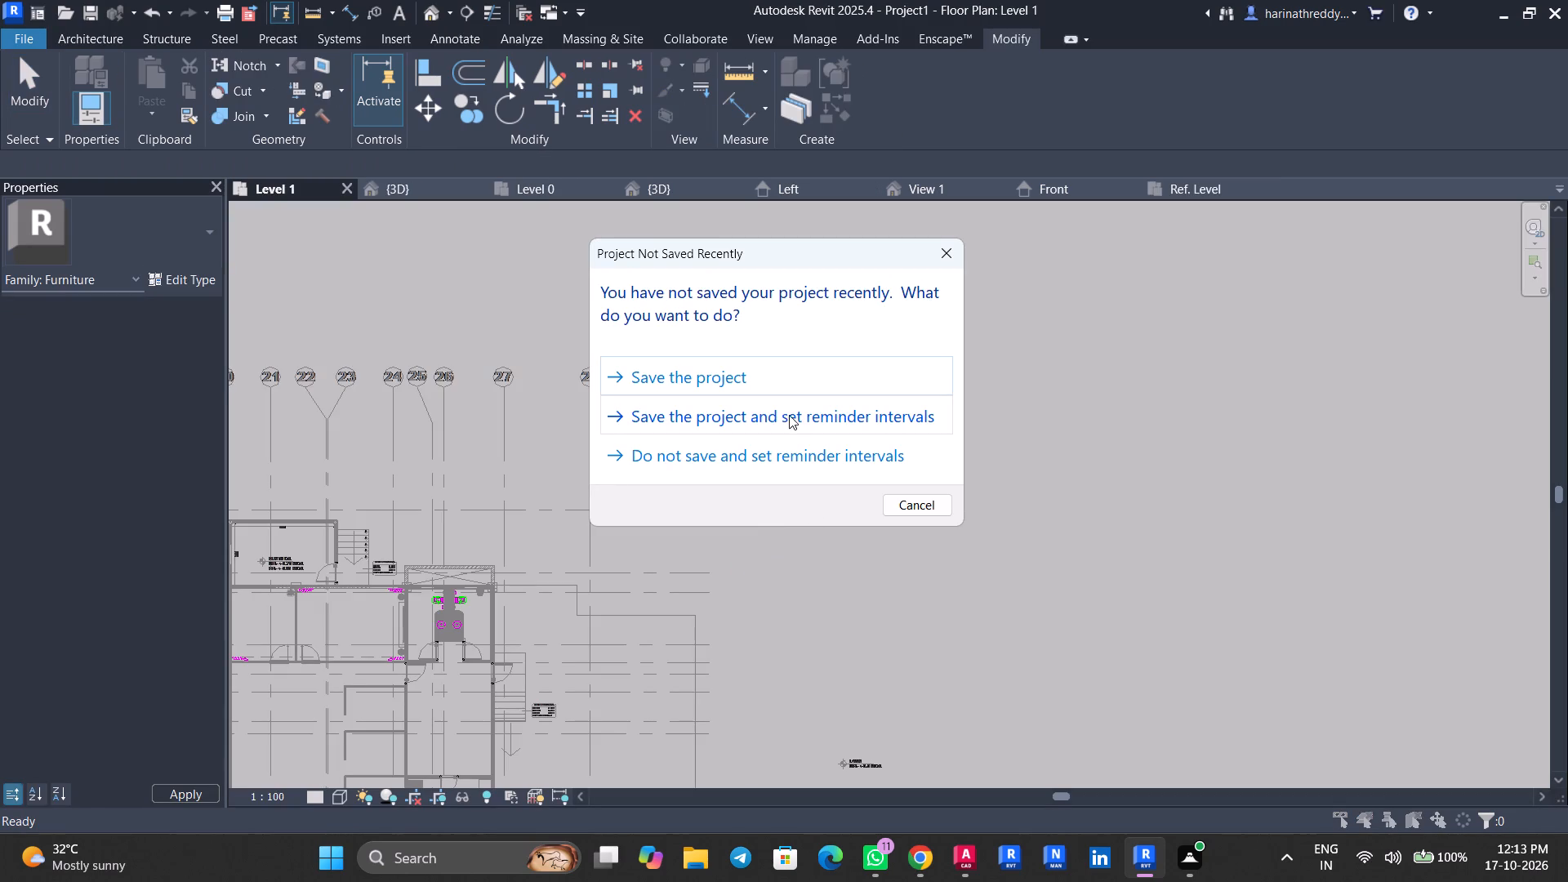
click(944, 258)
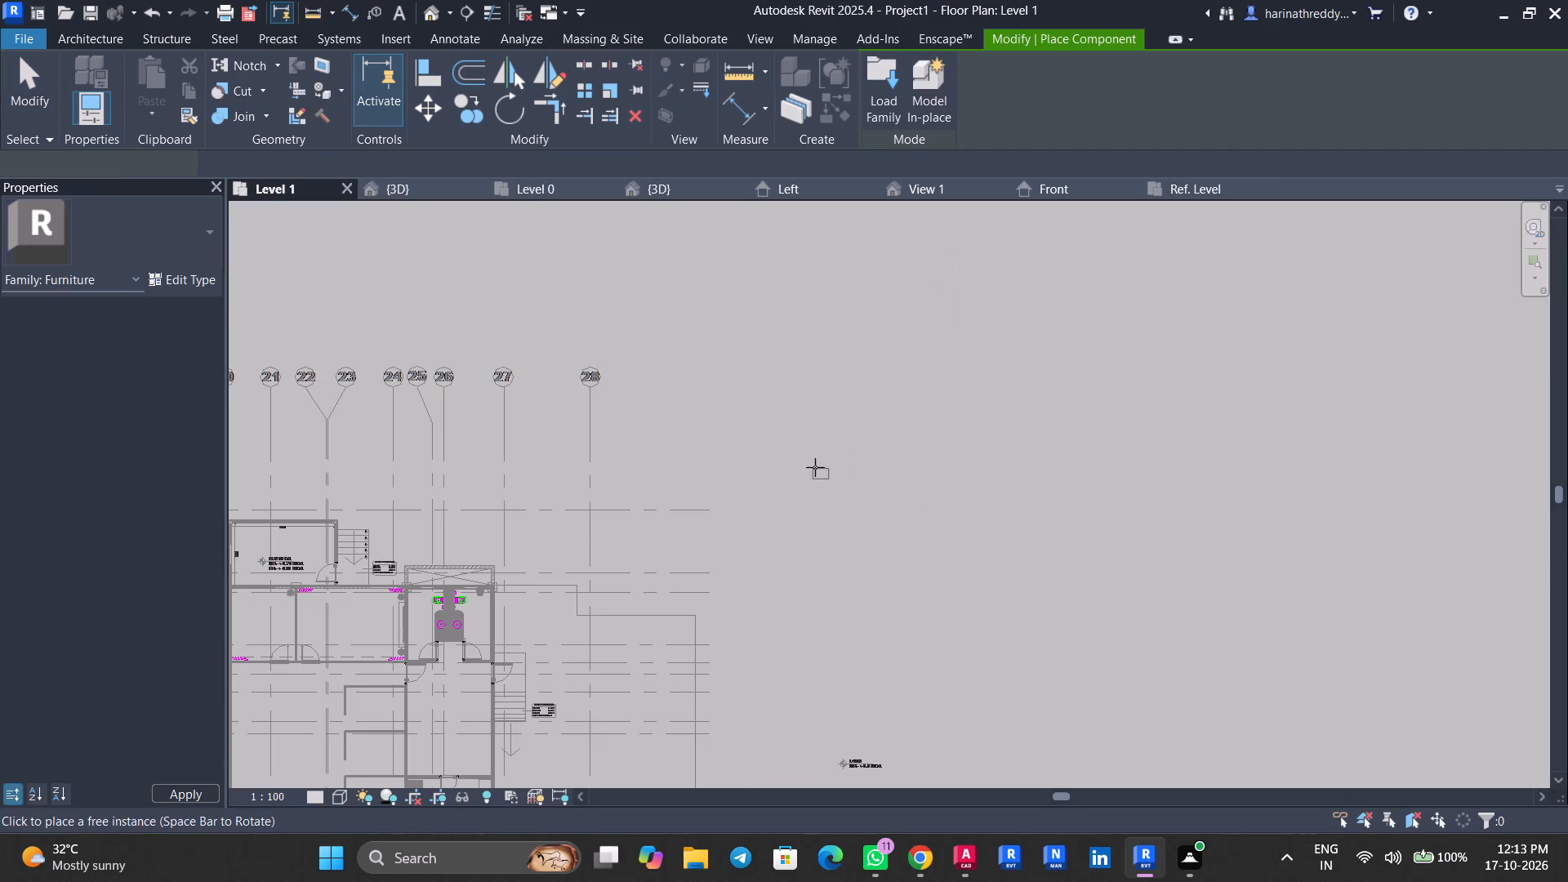
click(813, 464)
key(Escape)
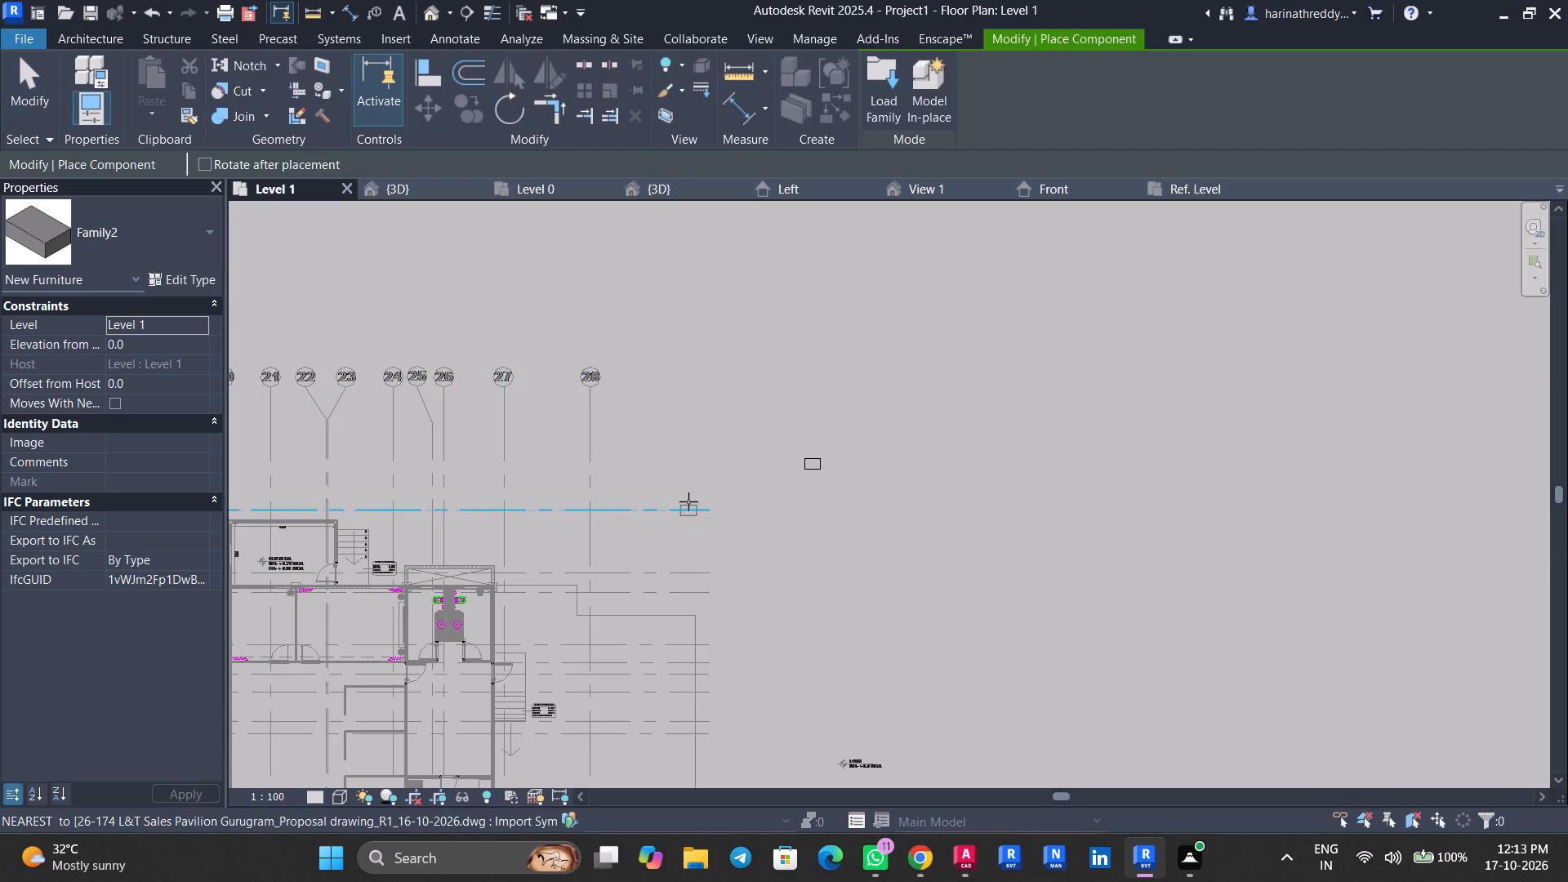
key(Escape)
key(Escape)
Inspect the type properties of the furniture instance placed beyond grid 28 on Level 1.
scroll(798, 478, up, 5)
click(826, 465)
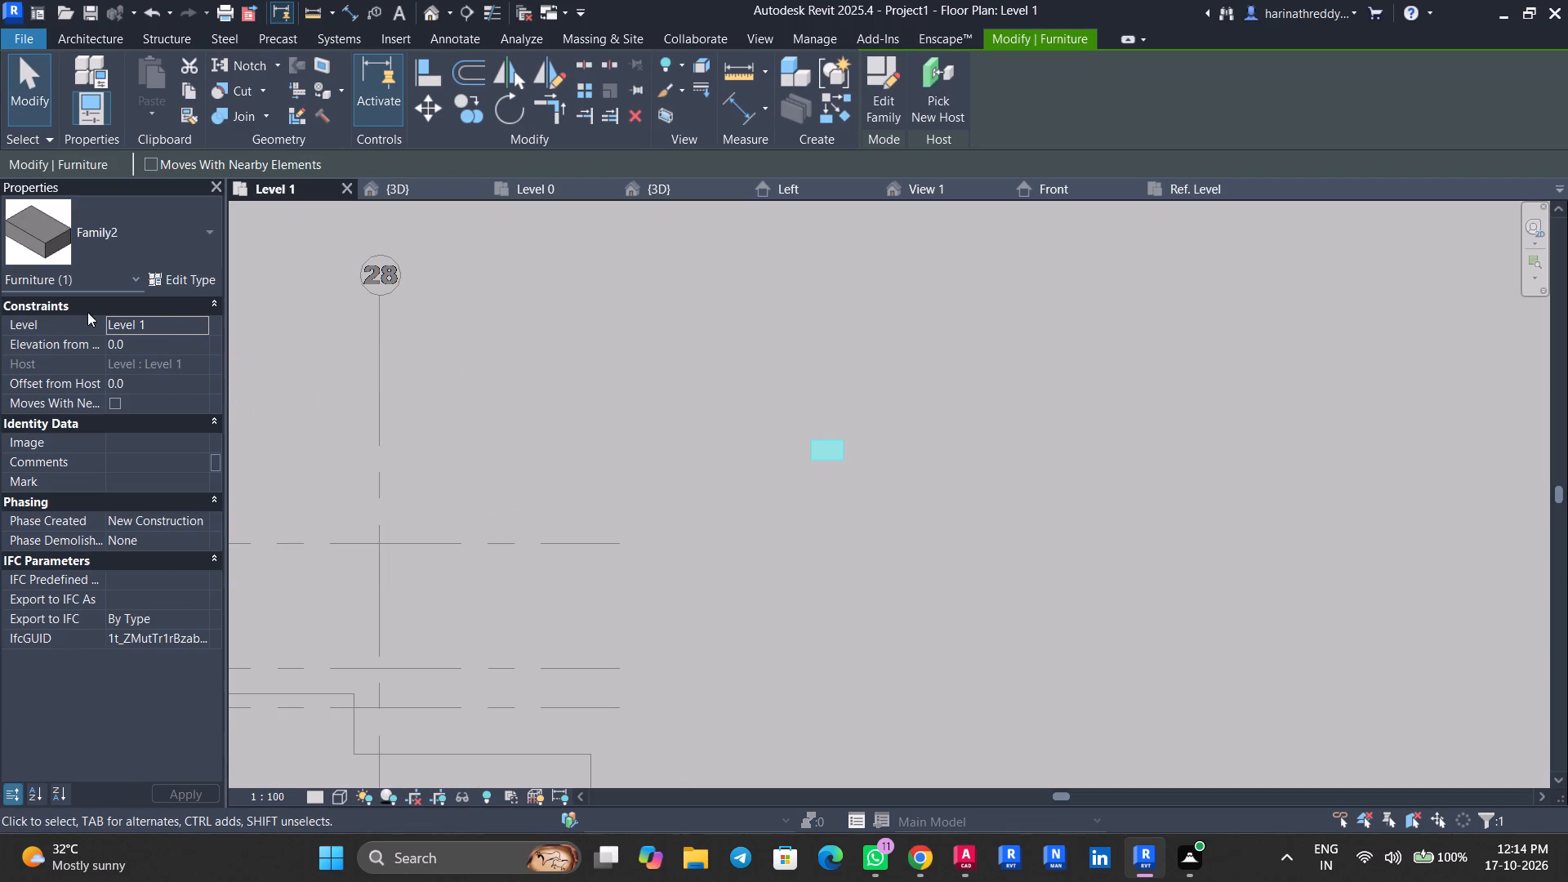
click(171, 277)
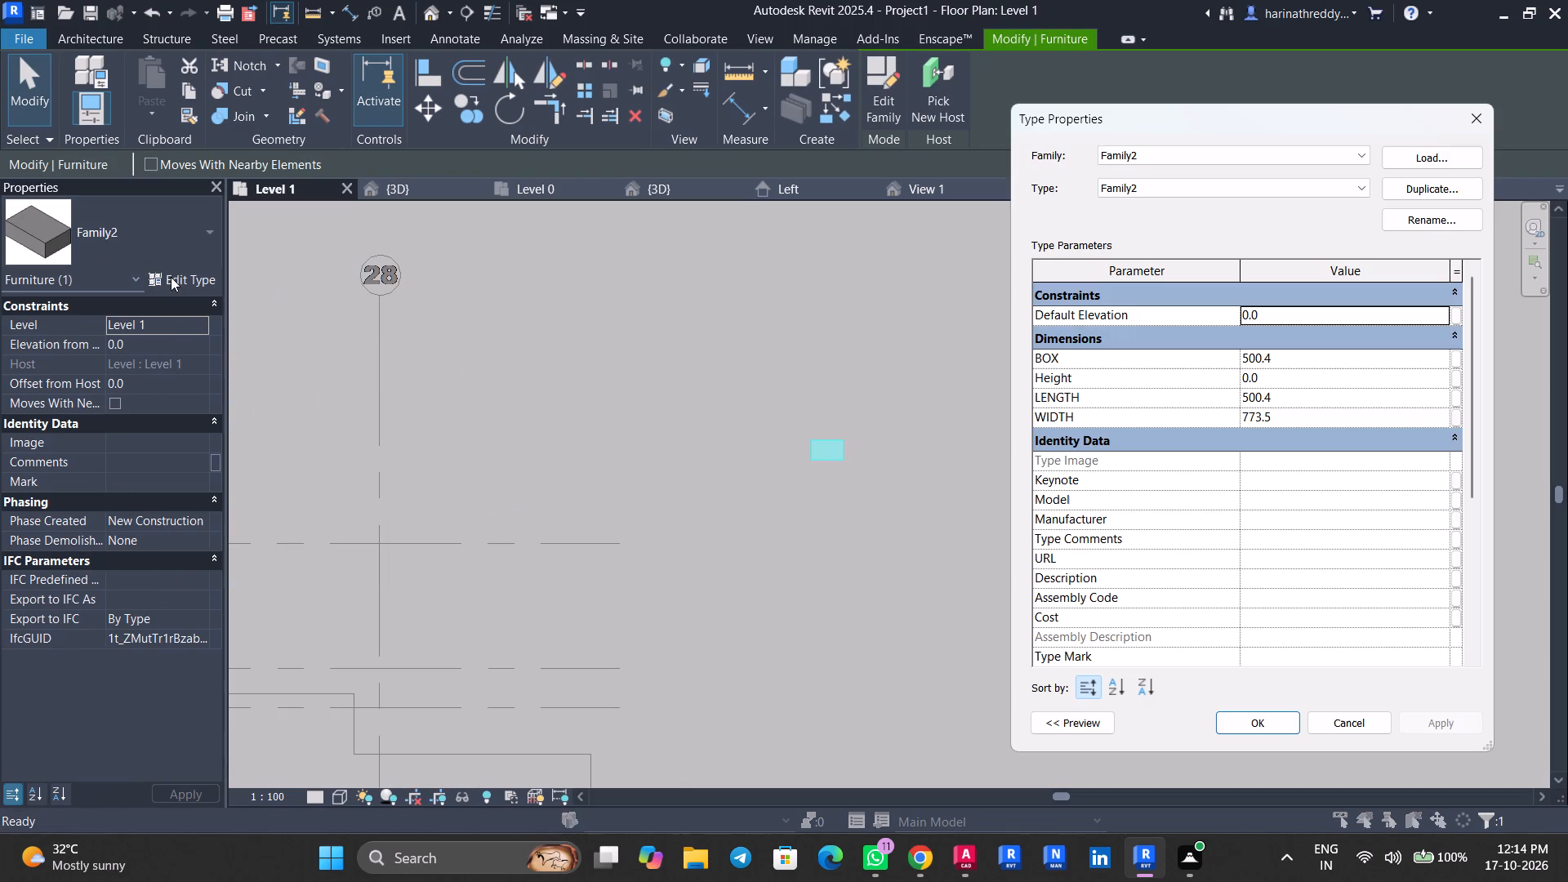
click(1472, 118)
key(Escape)
key(Escape)
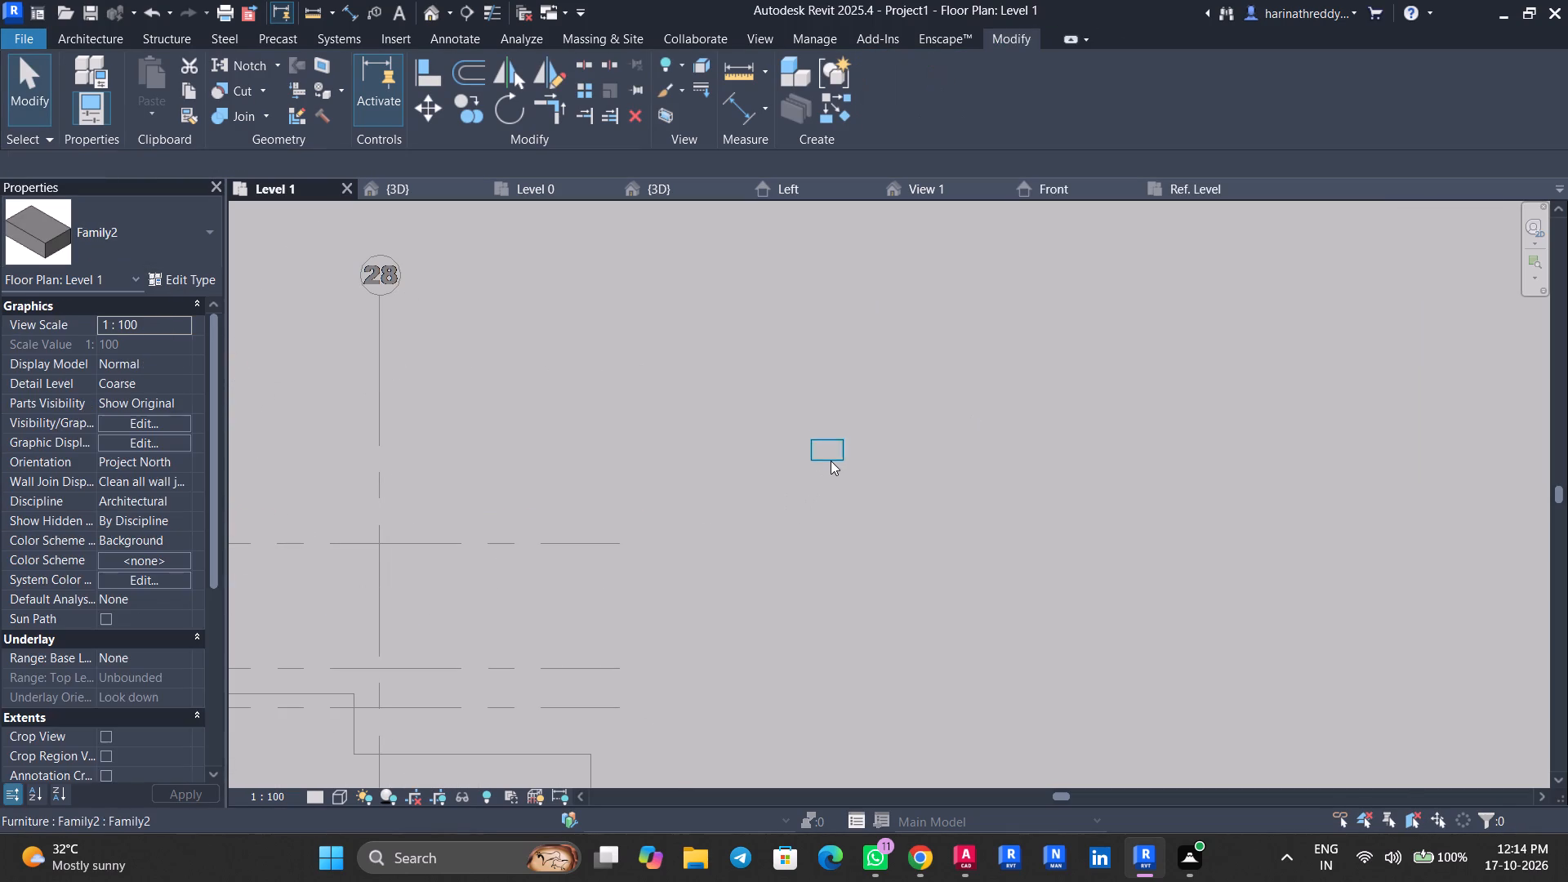
Look for the placed furniture instance in Project1's 3D view, and close that view.
scroll(831, 461, up, 4)
click(831, 461)
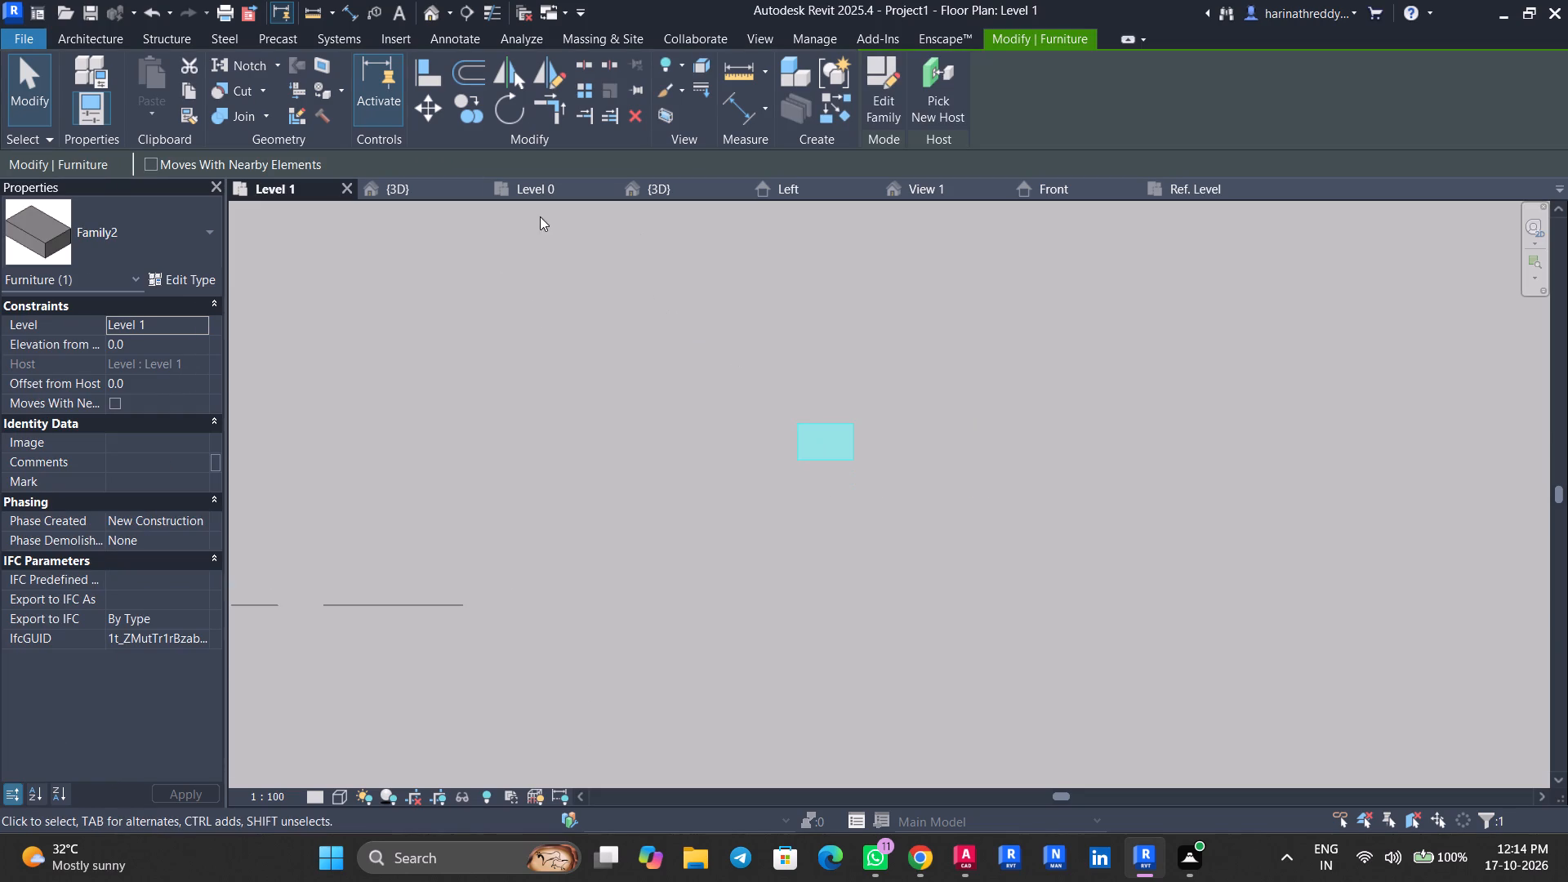
click(441, 15)
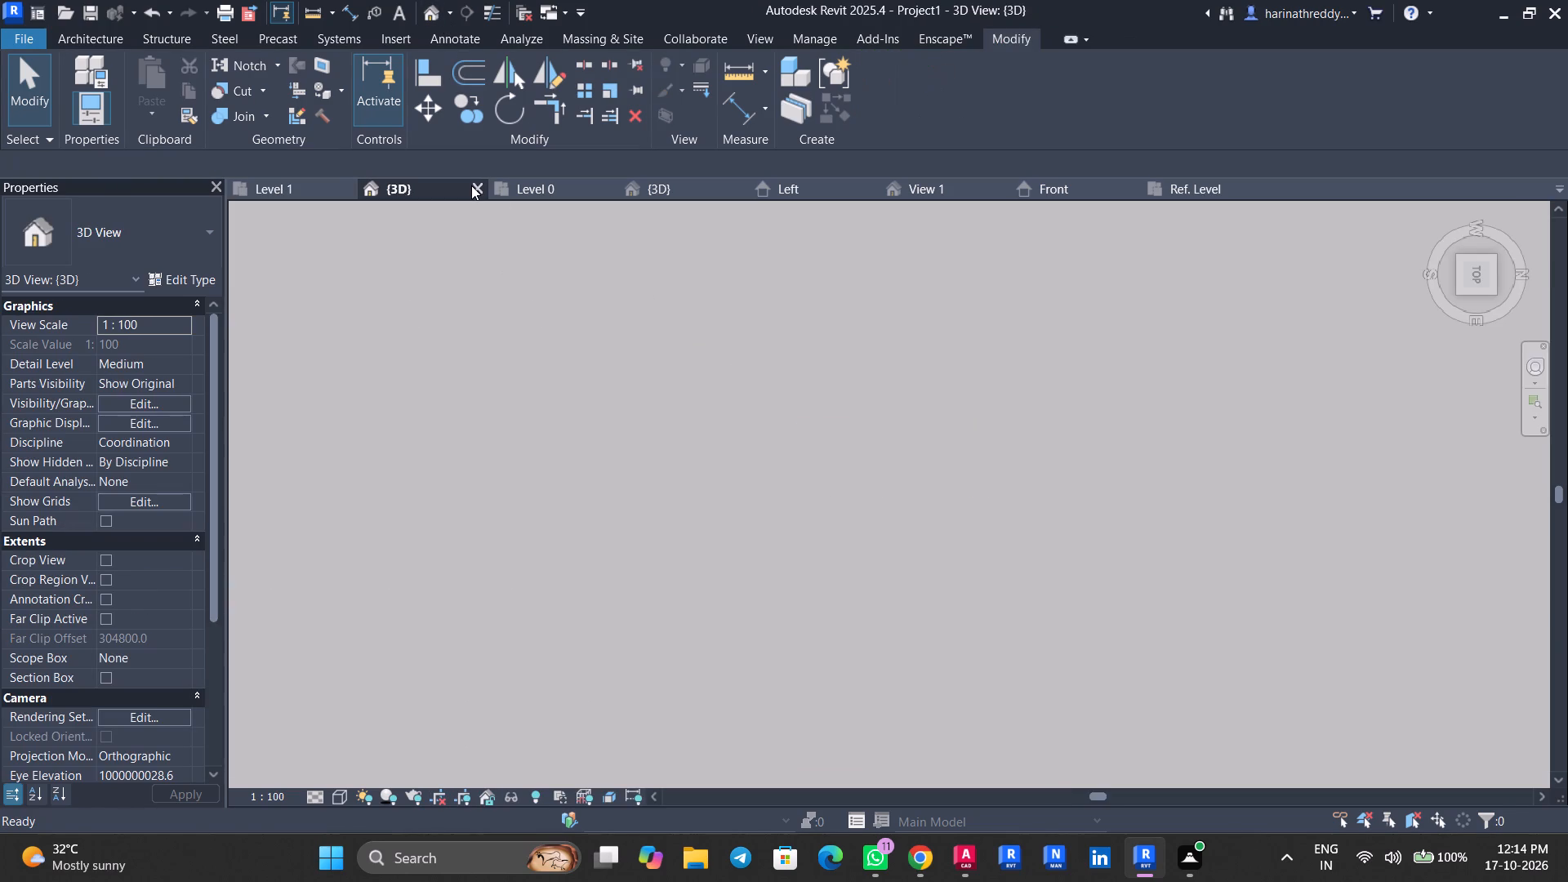
scroll(820, 433, down, 19)
scroll(819, 433, up, 1)
scroll(819, 433, down, 2)
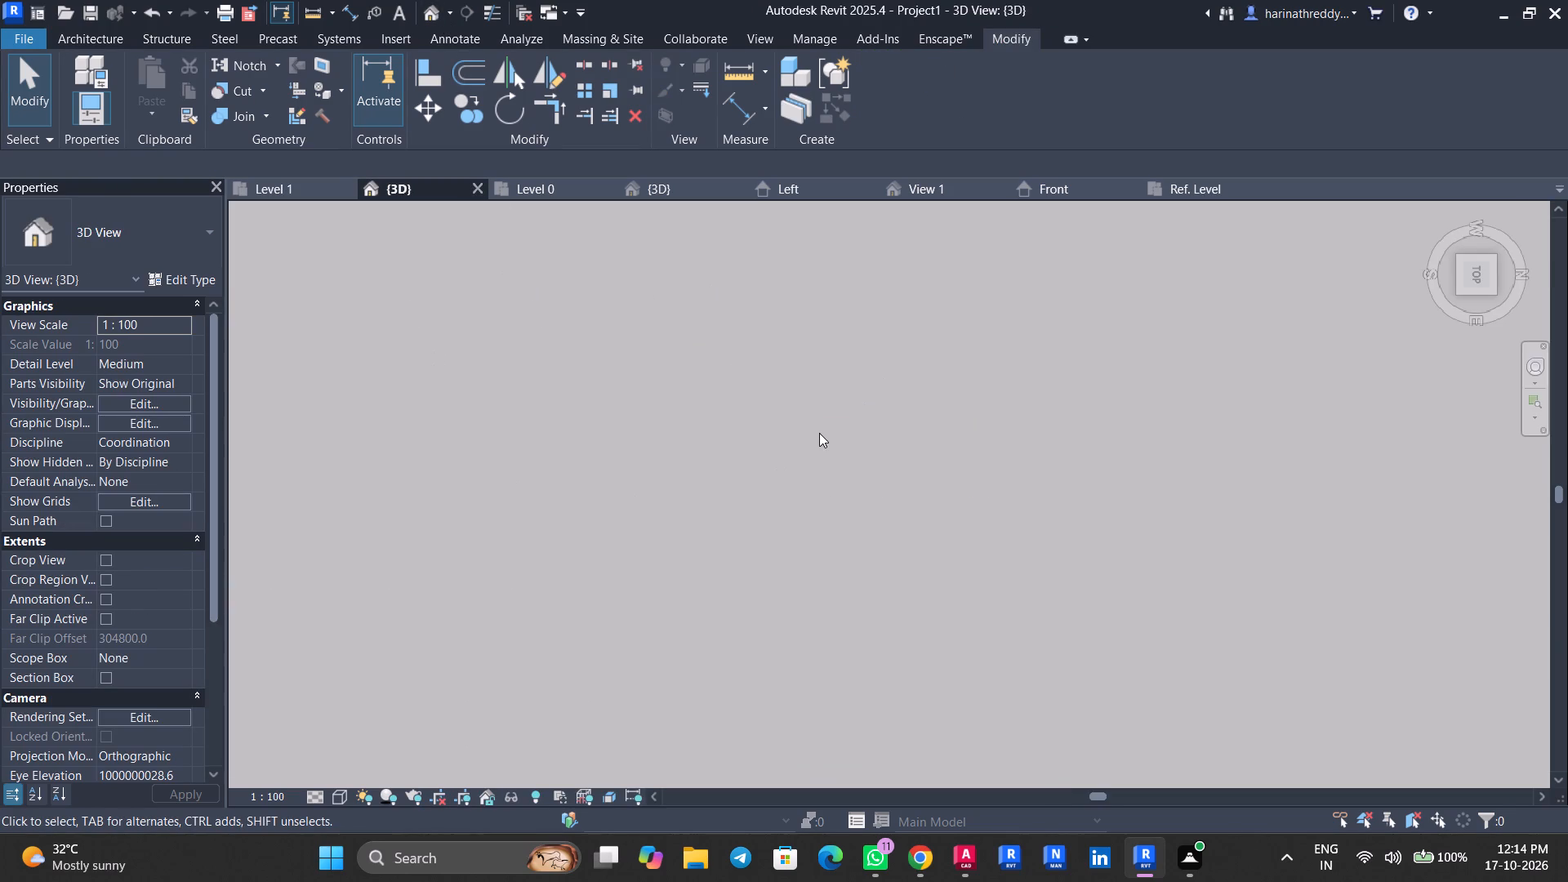
scroll(819, 433, down, 4)
shift+middle_drag(1142, 563, 1209, 297)
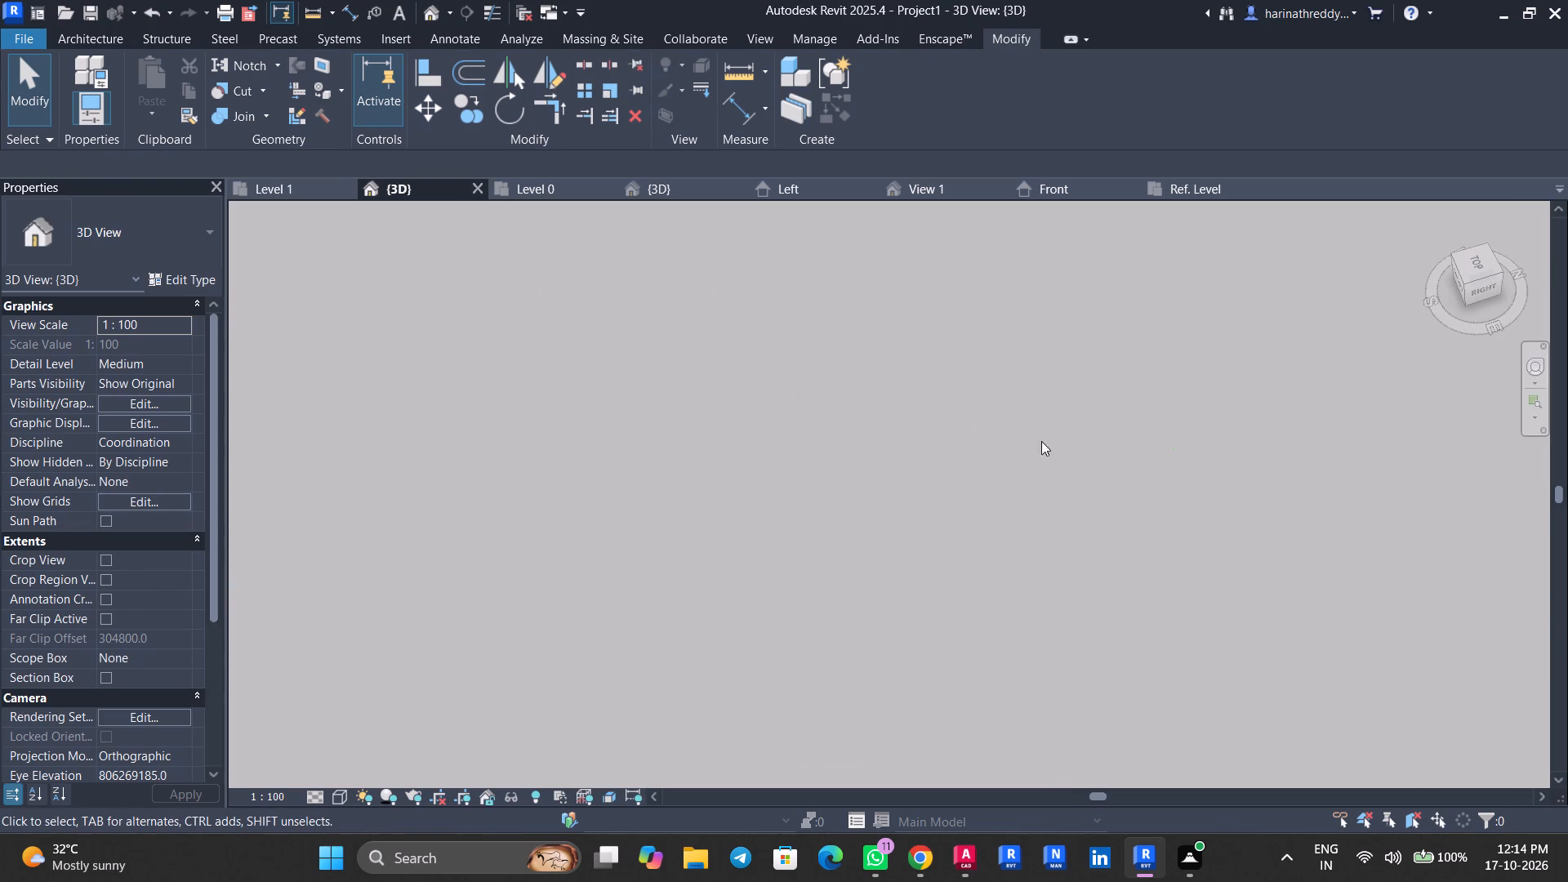
scroll(982, 460, down, 13)
scroll(982, 461, up, 1)
scroll(982, 461, down, 17)
click(481, 189)
Load the furniture family into Project2 only and place one instance on Level 0, just below the curtain wall in plan.
click(1085, 183)
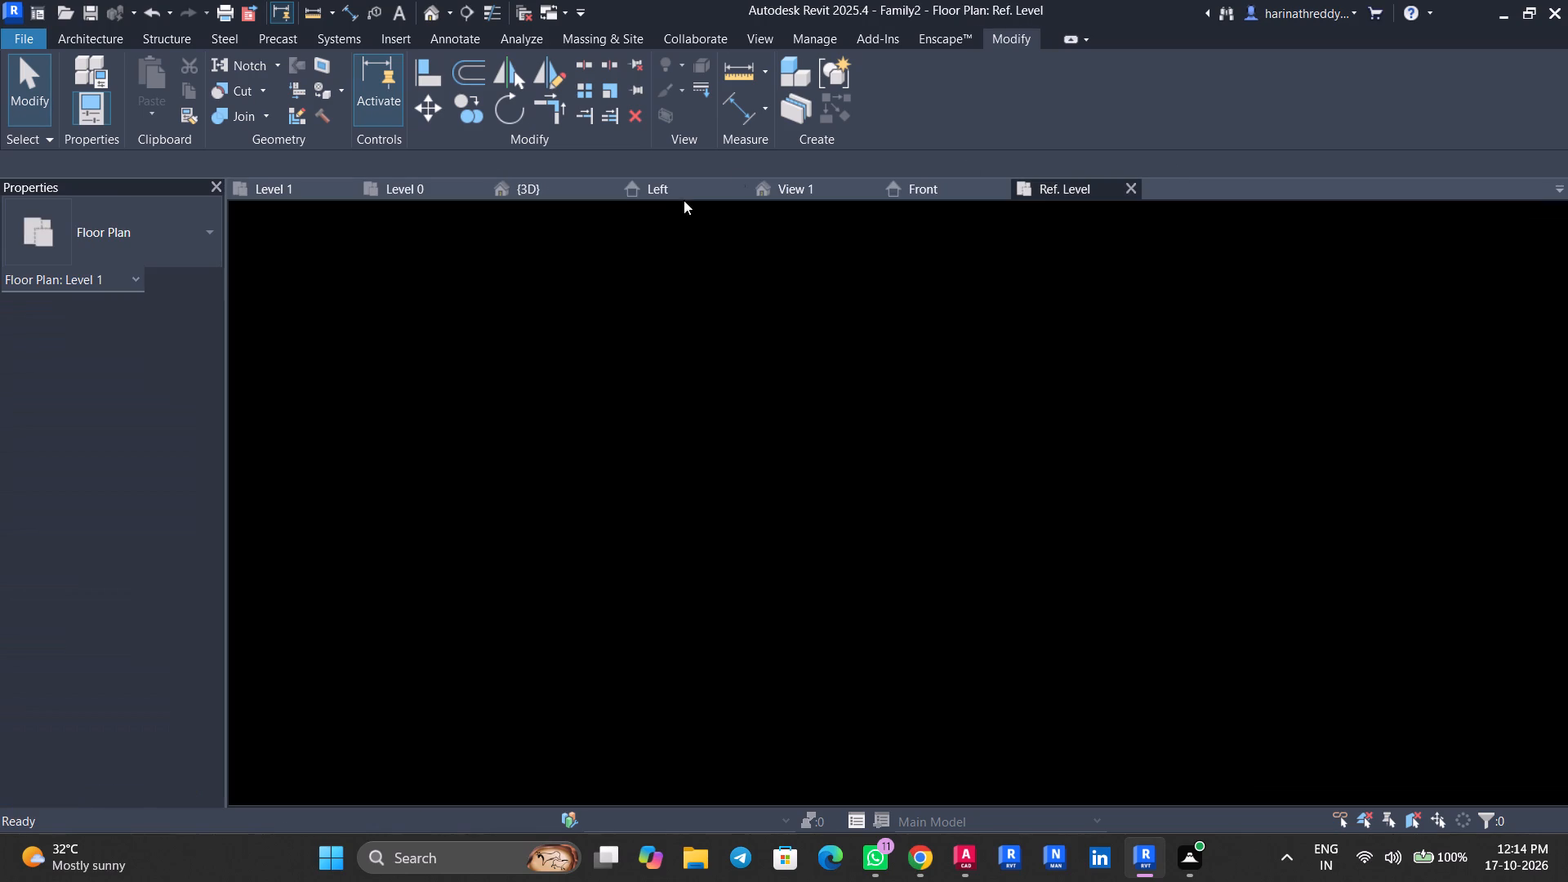
click(753, 102)
click(679, 338)
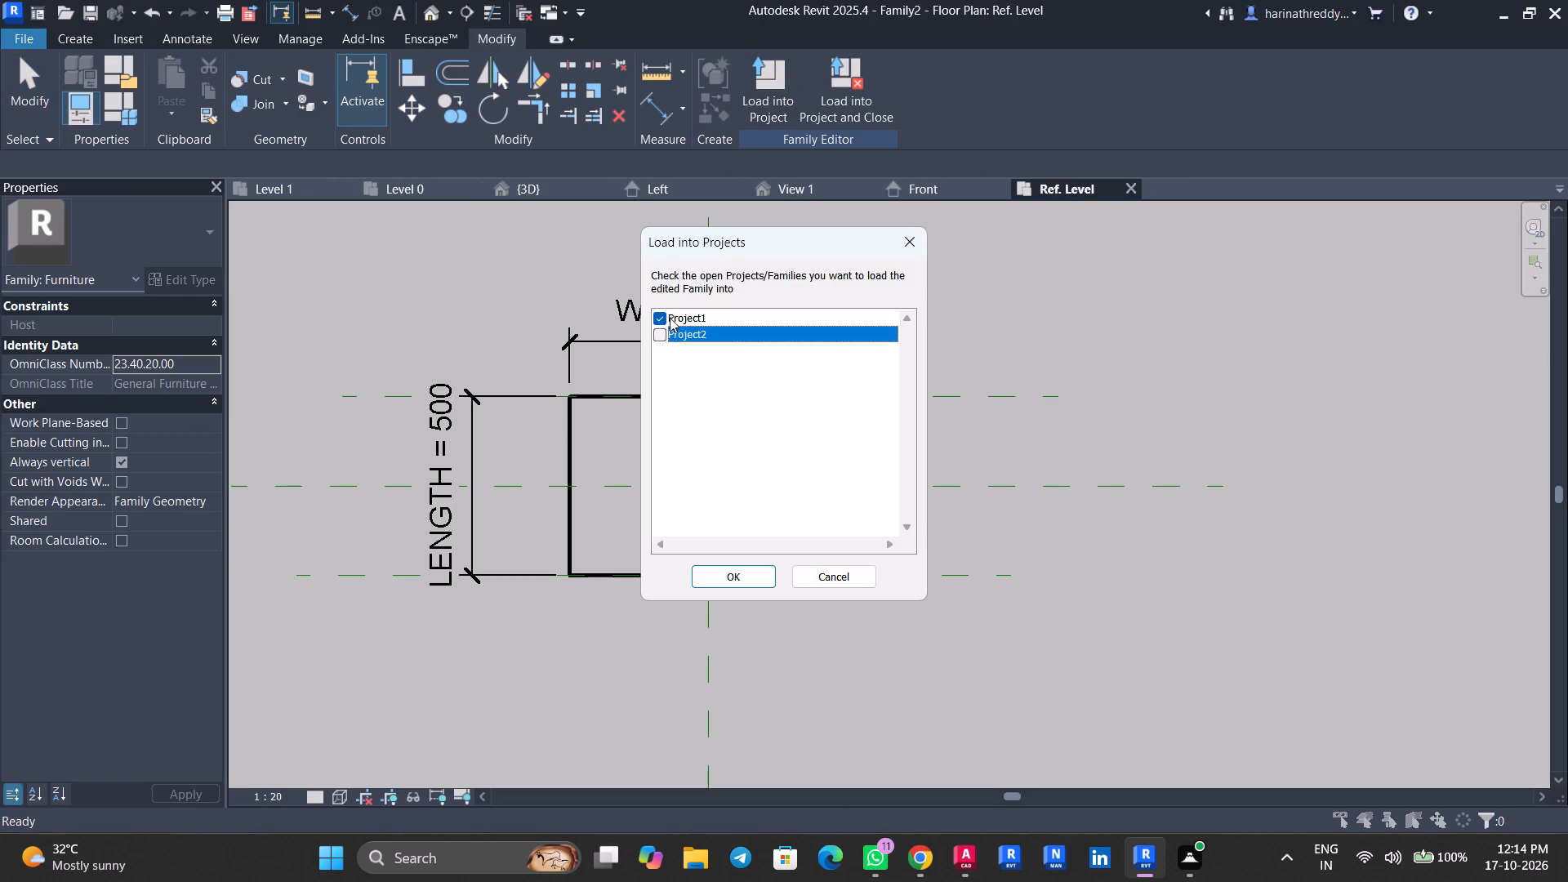
click(659, 316)
click(658, 332)
click(719, 577)
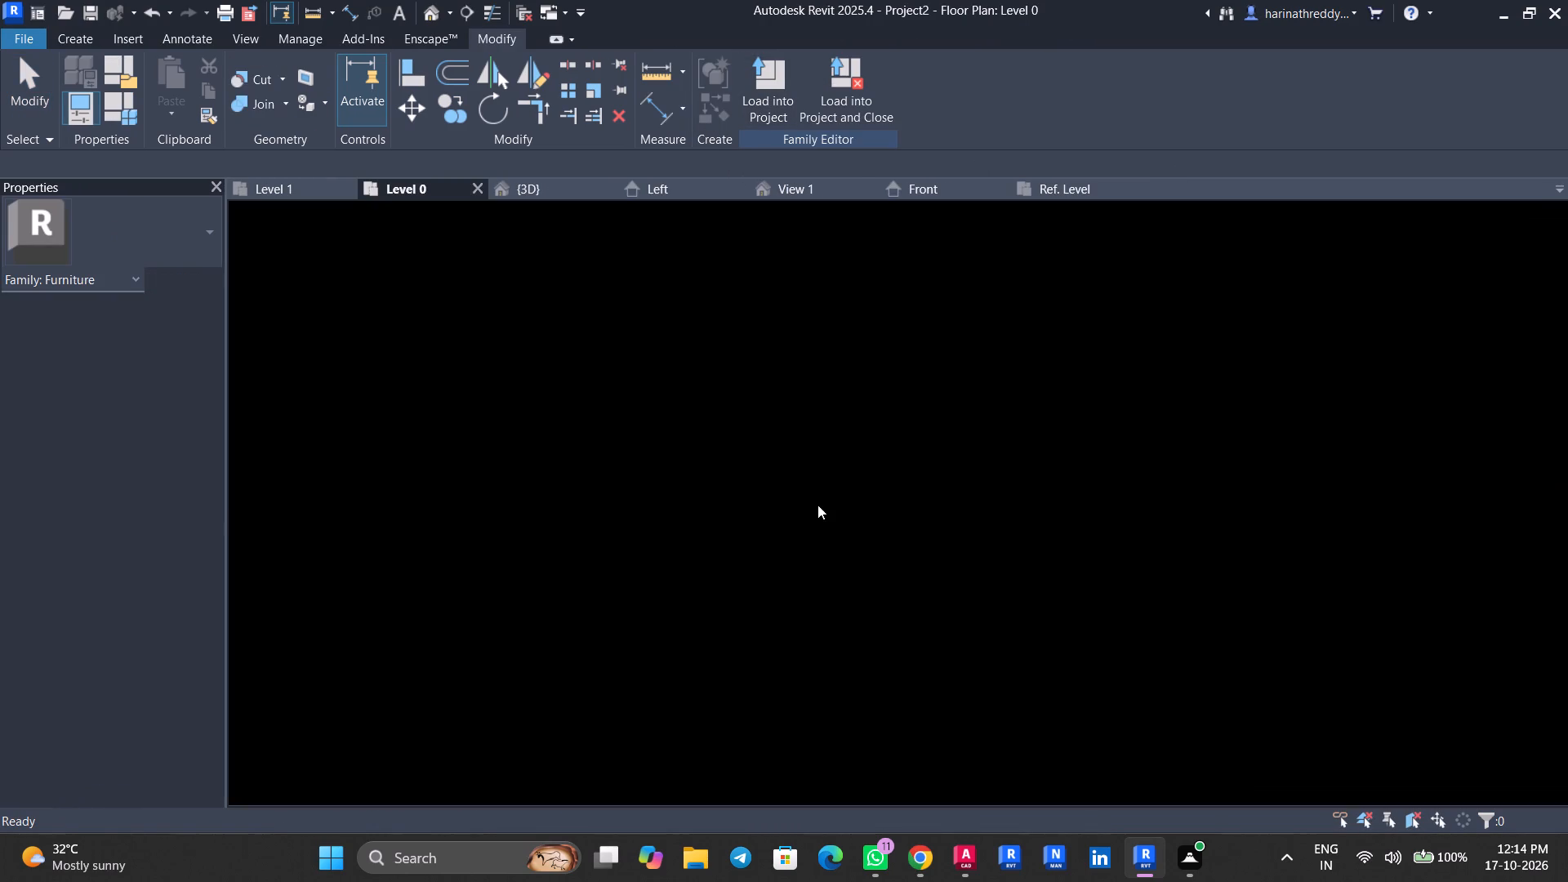
click(820, 492)
key(Escape)
key(Escape)
key(Escape)
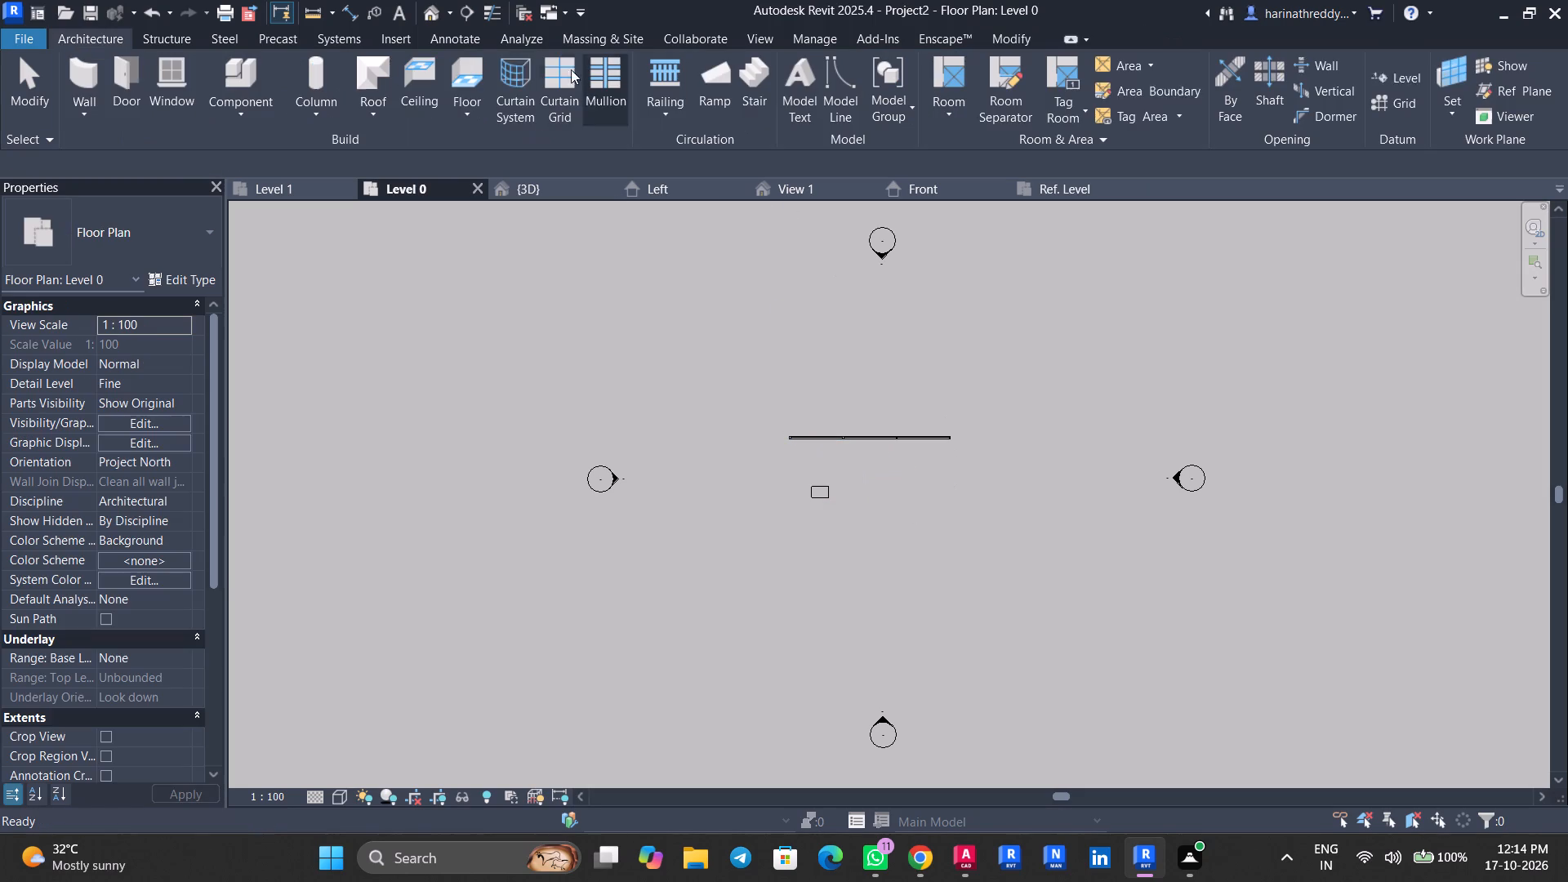
Examine the placed box in Project2's 3D view and open its type properties.
click(435, 16)
scroll(897, 692, up, 5)
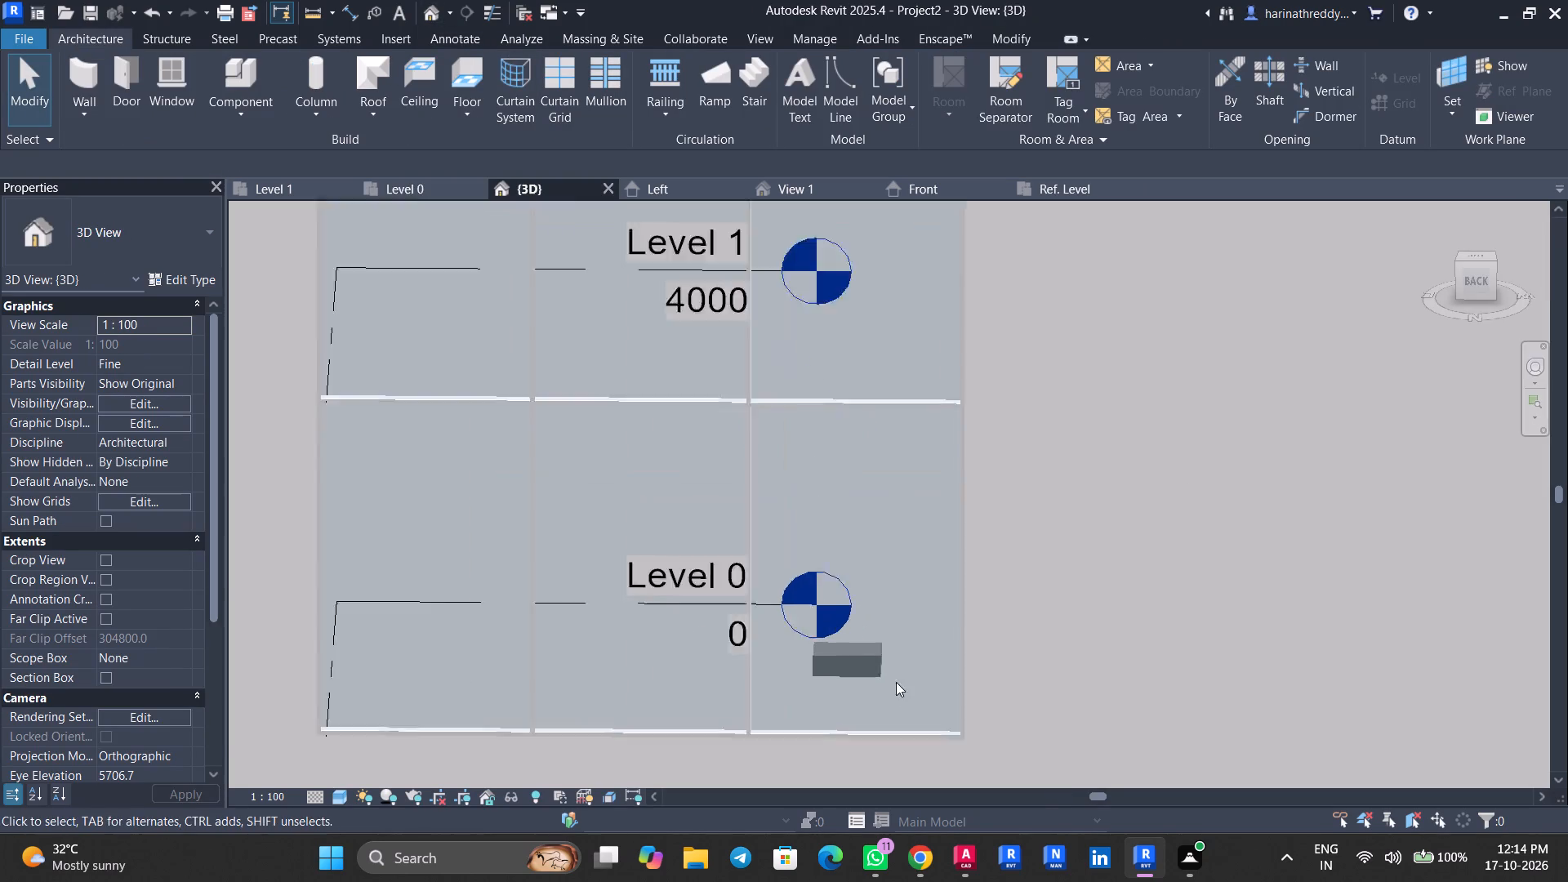
shift+middle_drag(1015, 647, 635, 724)
middle_drag(742, 613, 898, 485)
scroll(653, 608, up, 5)
middle_drag(625, 634, 1013, 457)
scroll(1013, 457, up, 1)
click(843, 465)
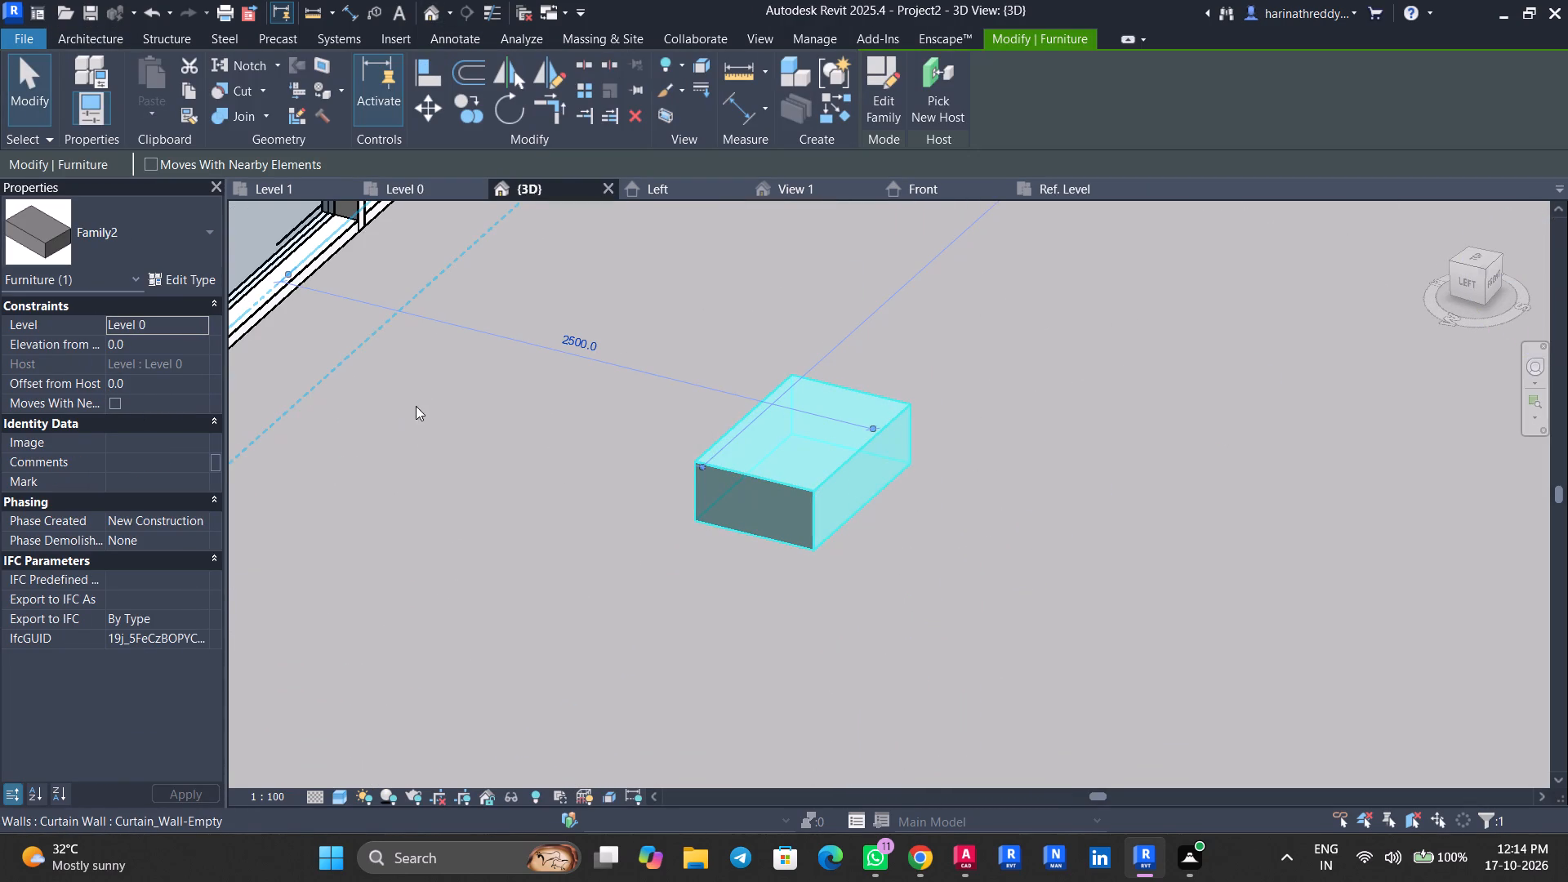
click(199, 287)
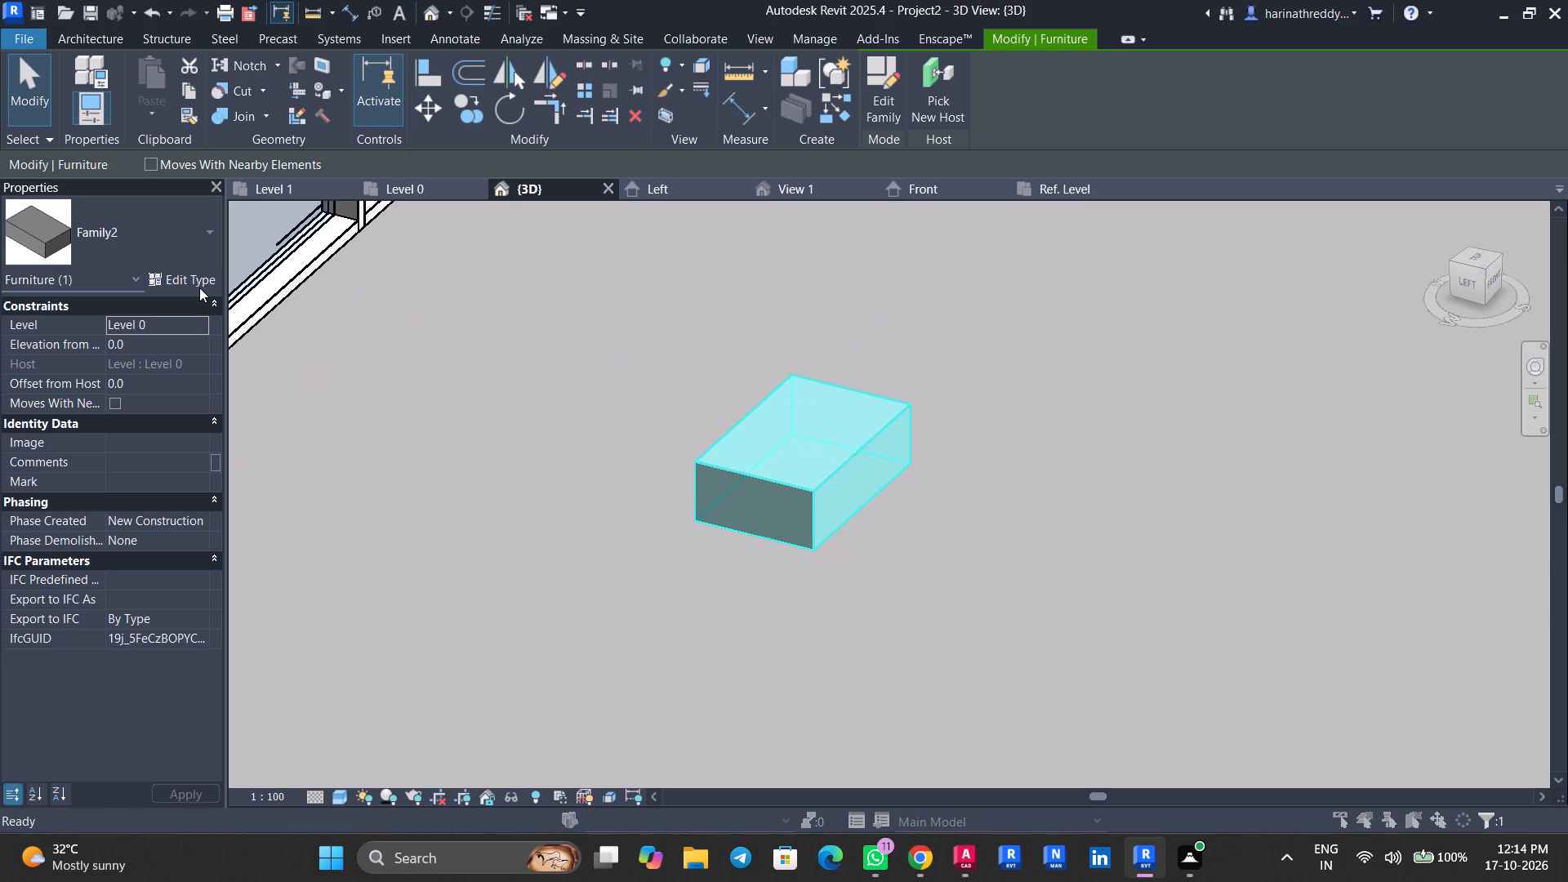
key(Escape)
key(Escape)
click(782, 476)
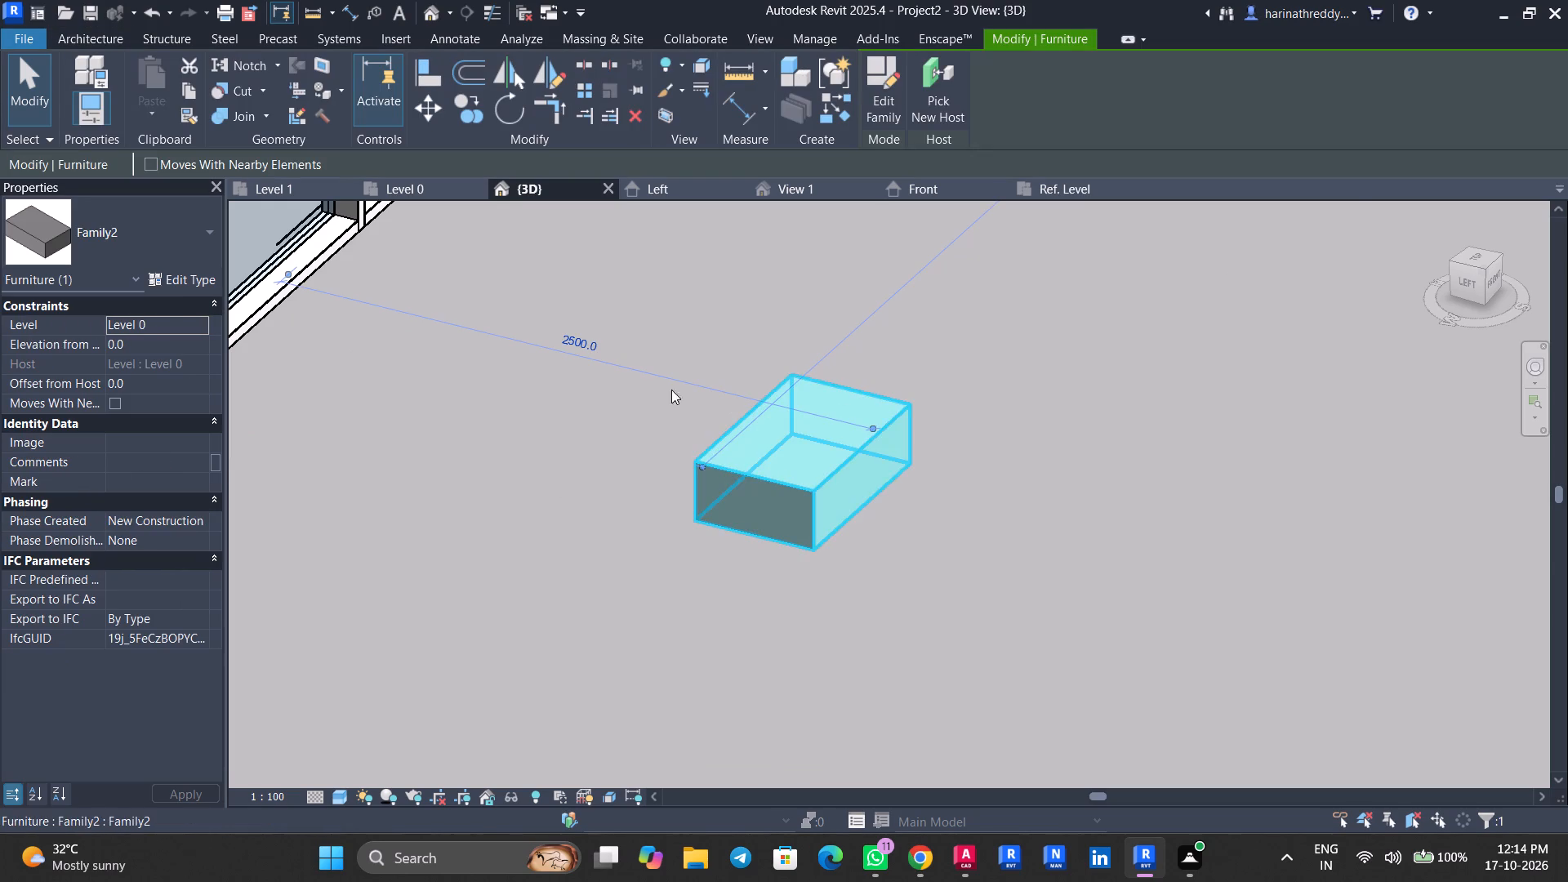
click(183, 287)
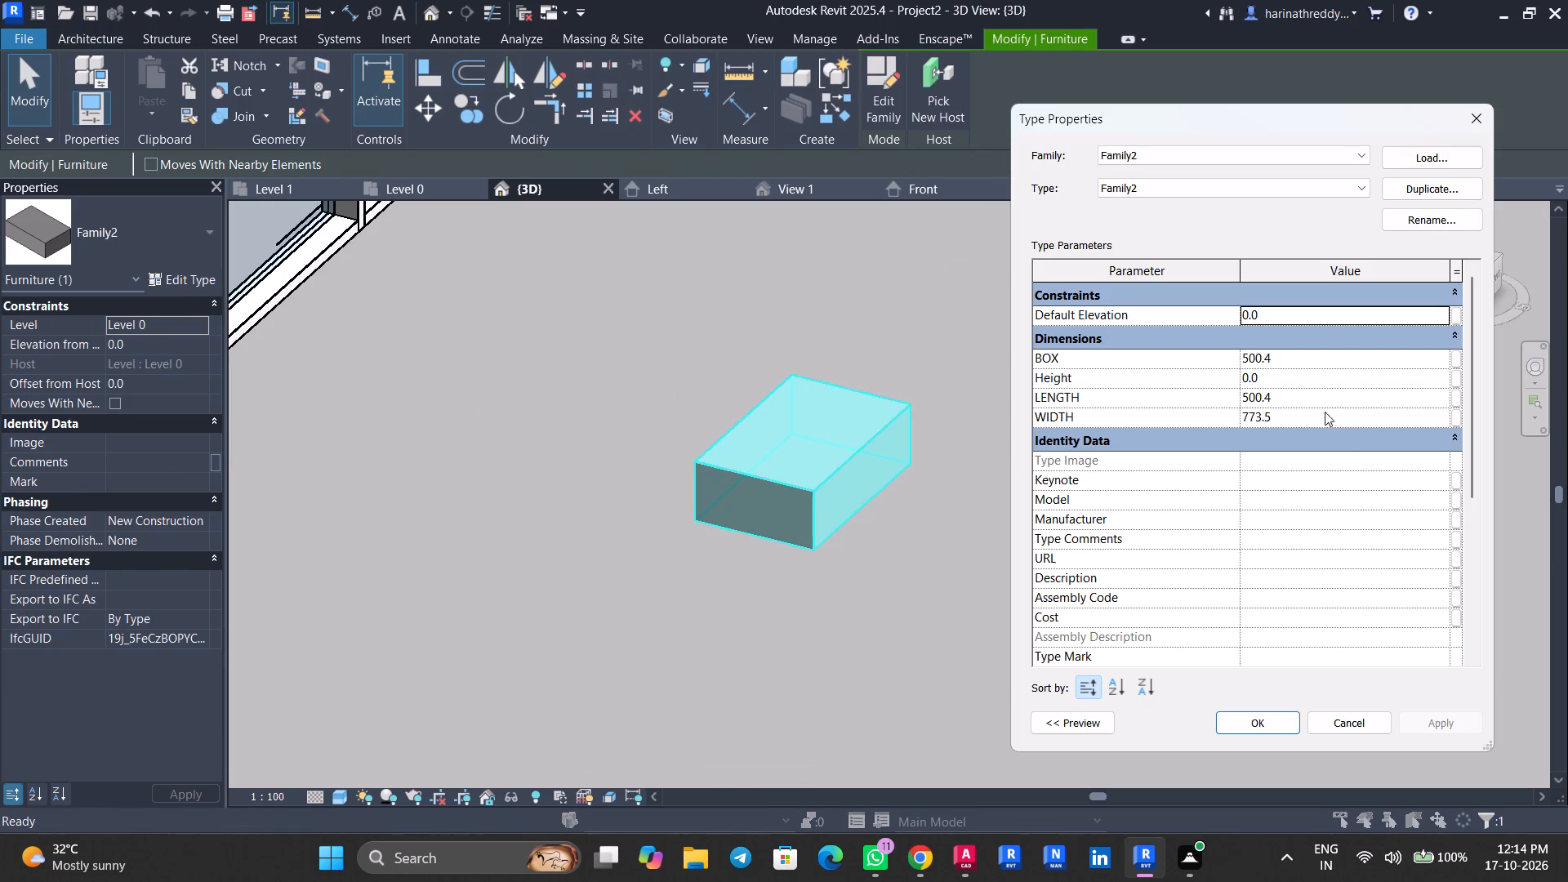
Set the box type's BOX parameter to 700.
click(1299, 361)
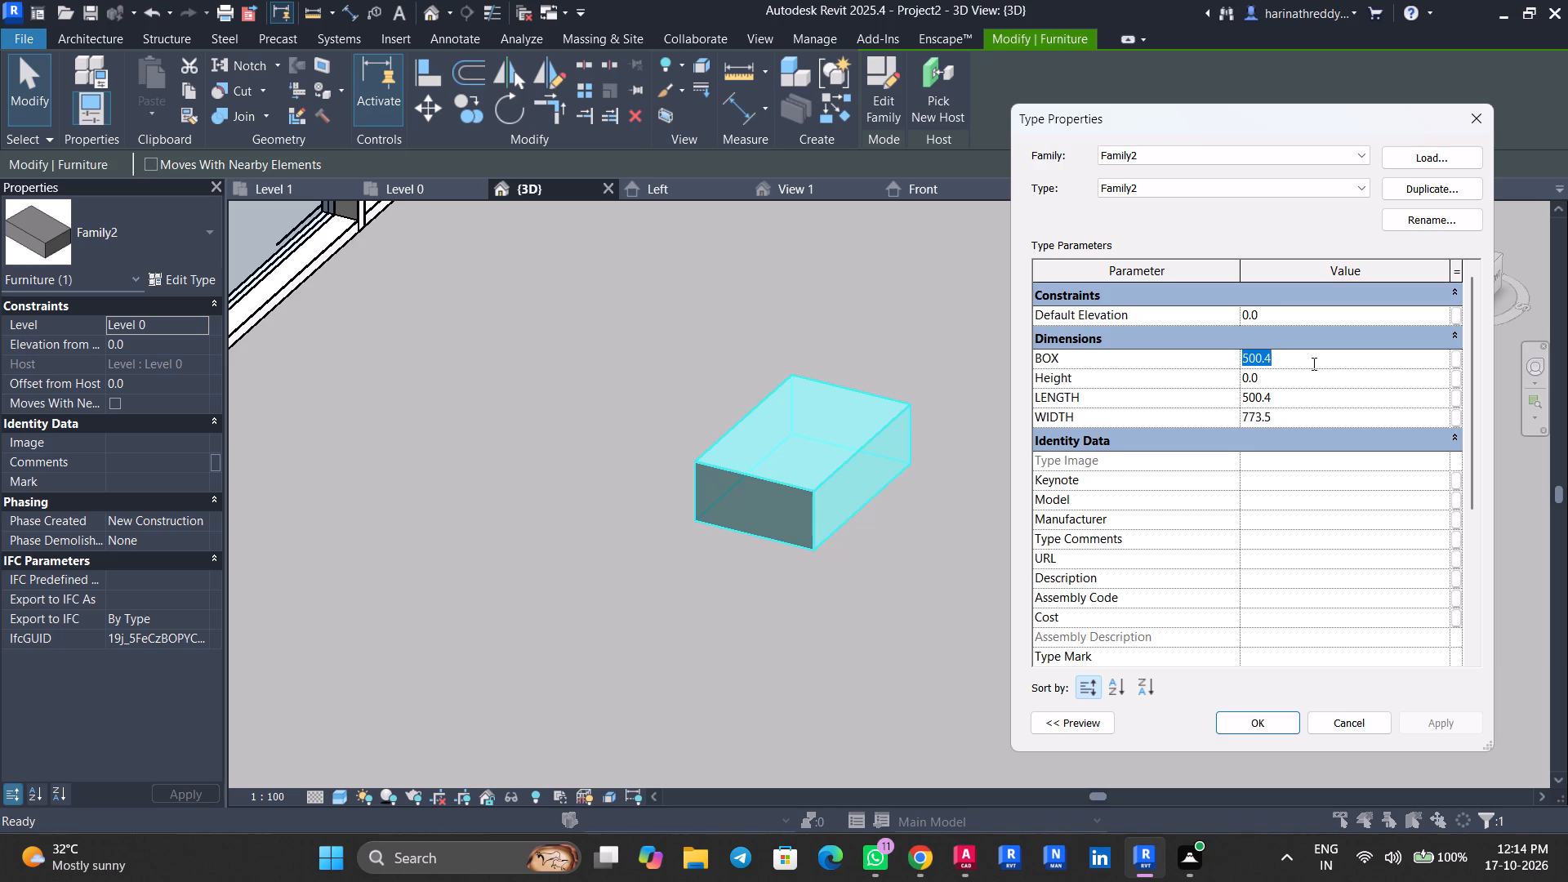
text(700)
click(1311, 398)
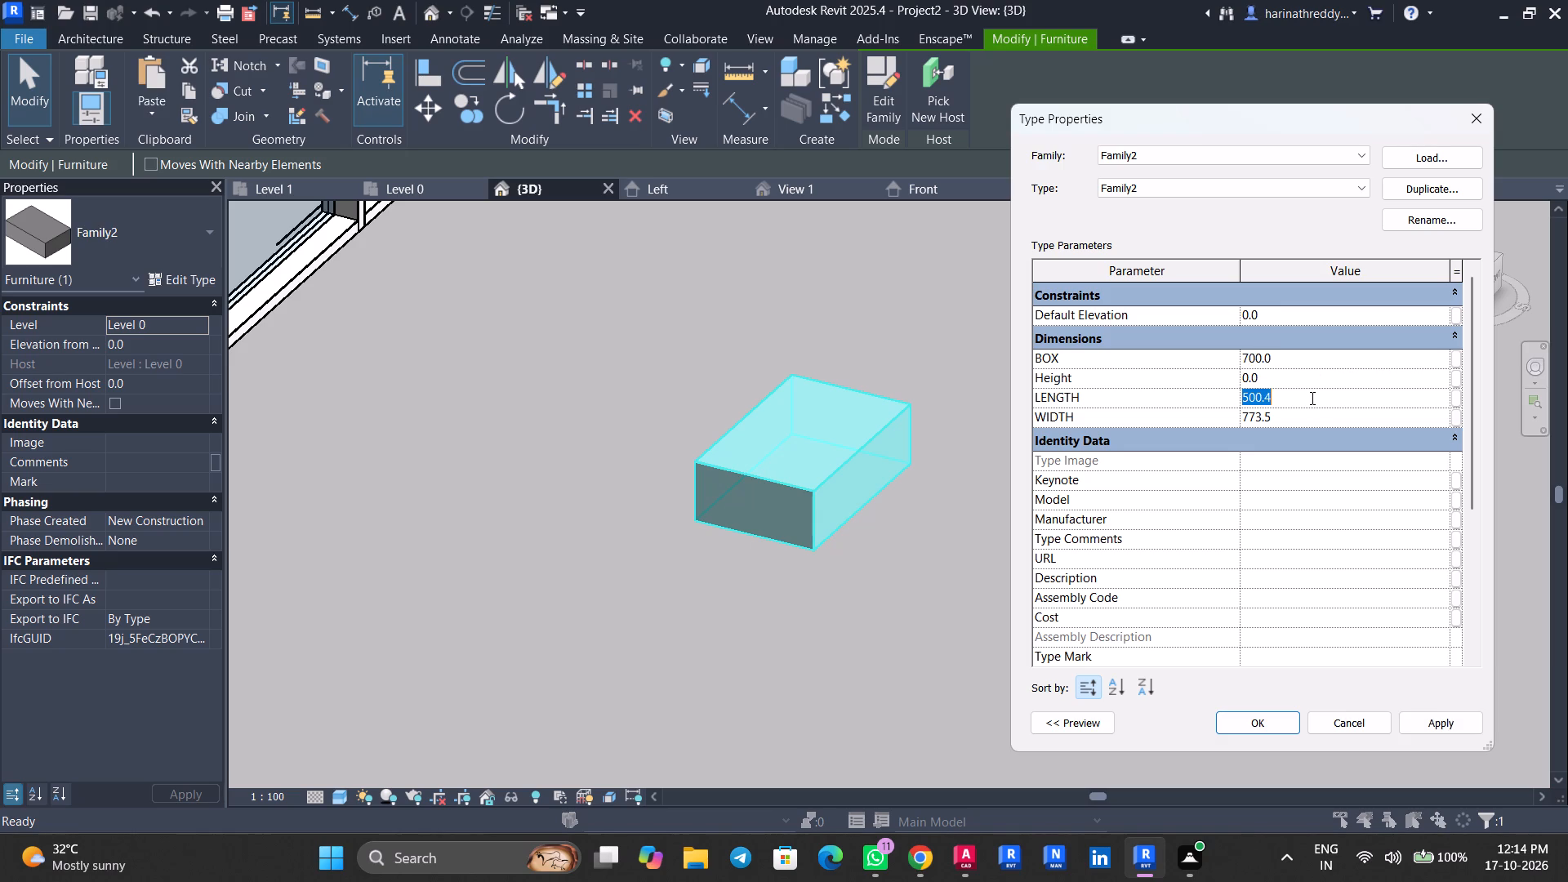
Set the box type's BOX parameter to 0.
click(1298, 363)
key(BackSpace)
key(BackSpace)
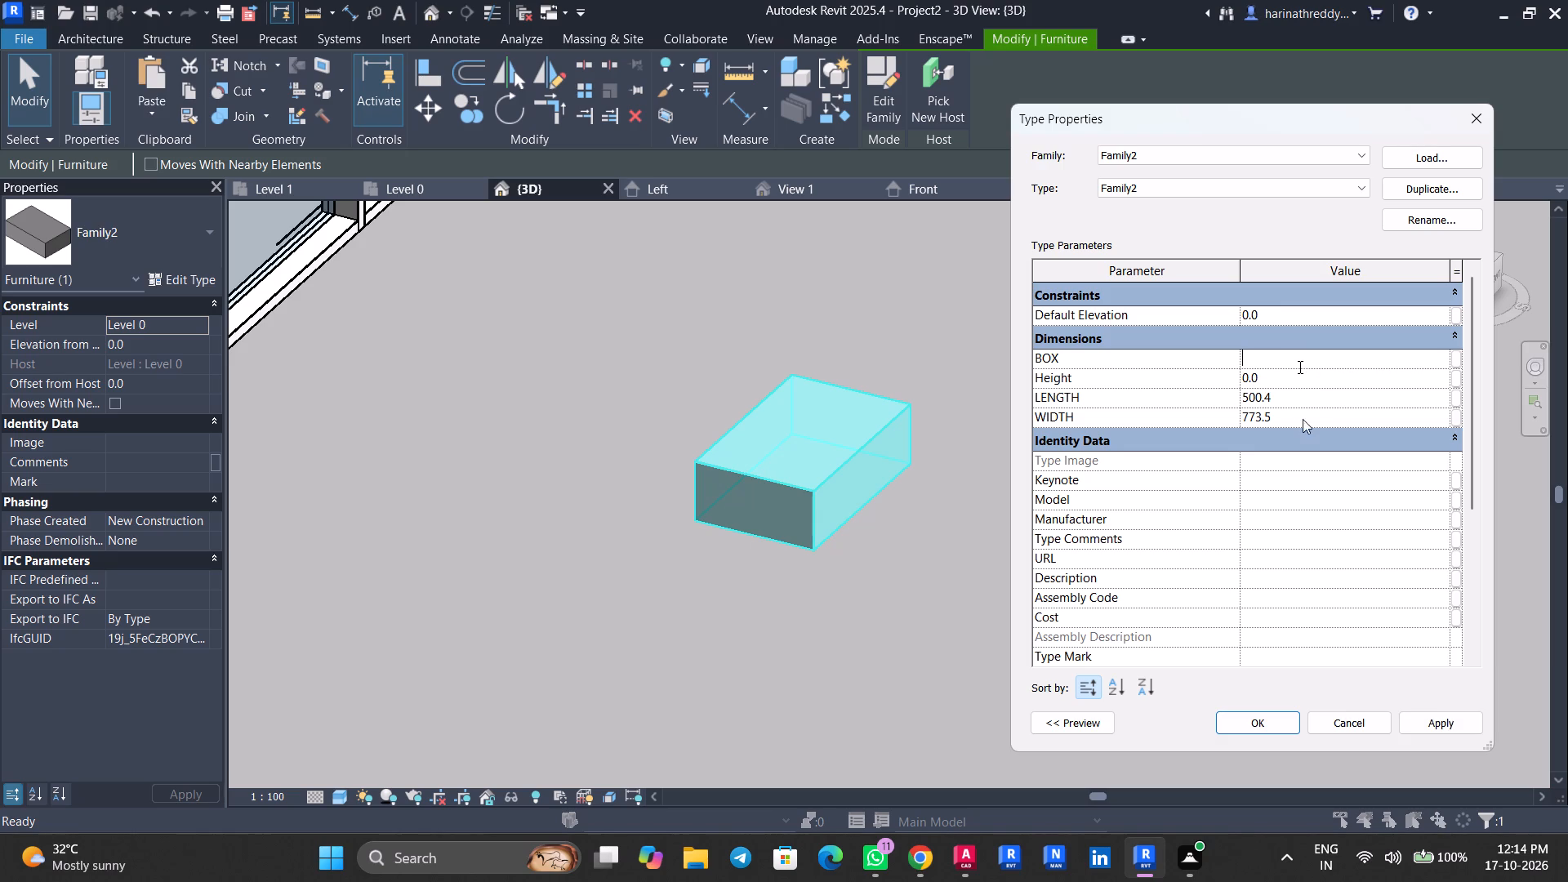
click(1305, 397)
click(921, 432)
click(1308, 396)
click(908, 423)
key(0)
click(1298, 386)
Set the box type's LENGTH to 700 and WIDTH to 500, and apply the values to the placed instance.
click(1296, 395)
key(7)
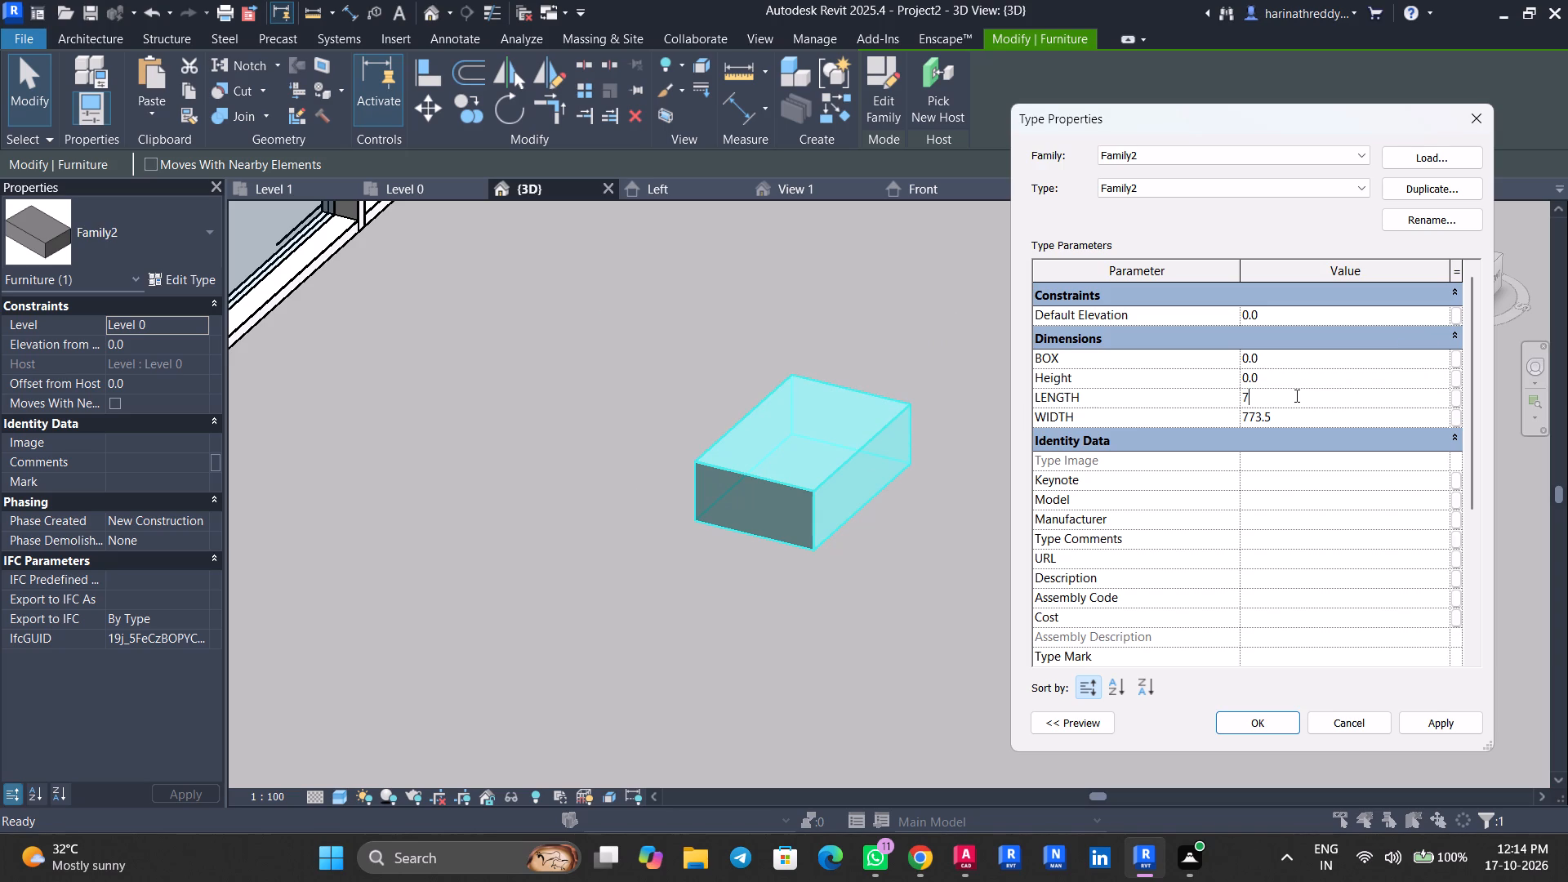
text(00)
click(1292, 416)
text(500)
click(1428, 714)
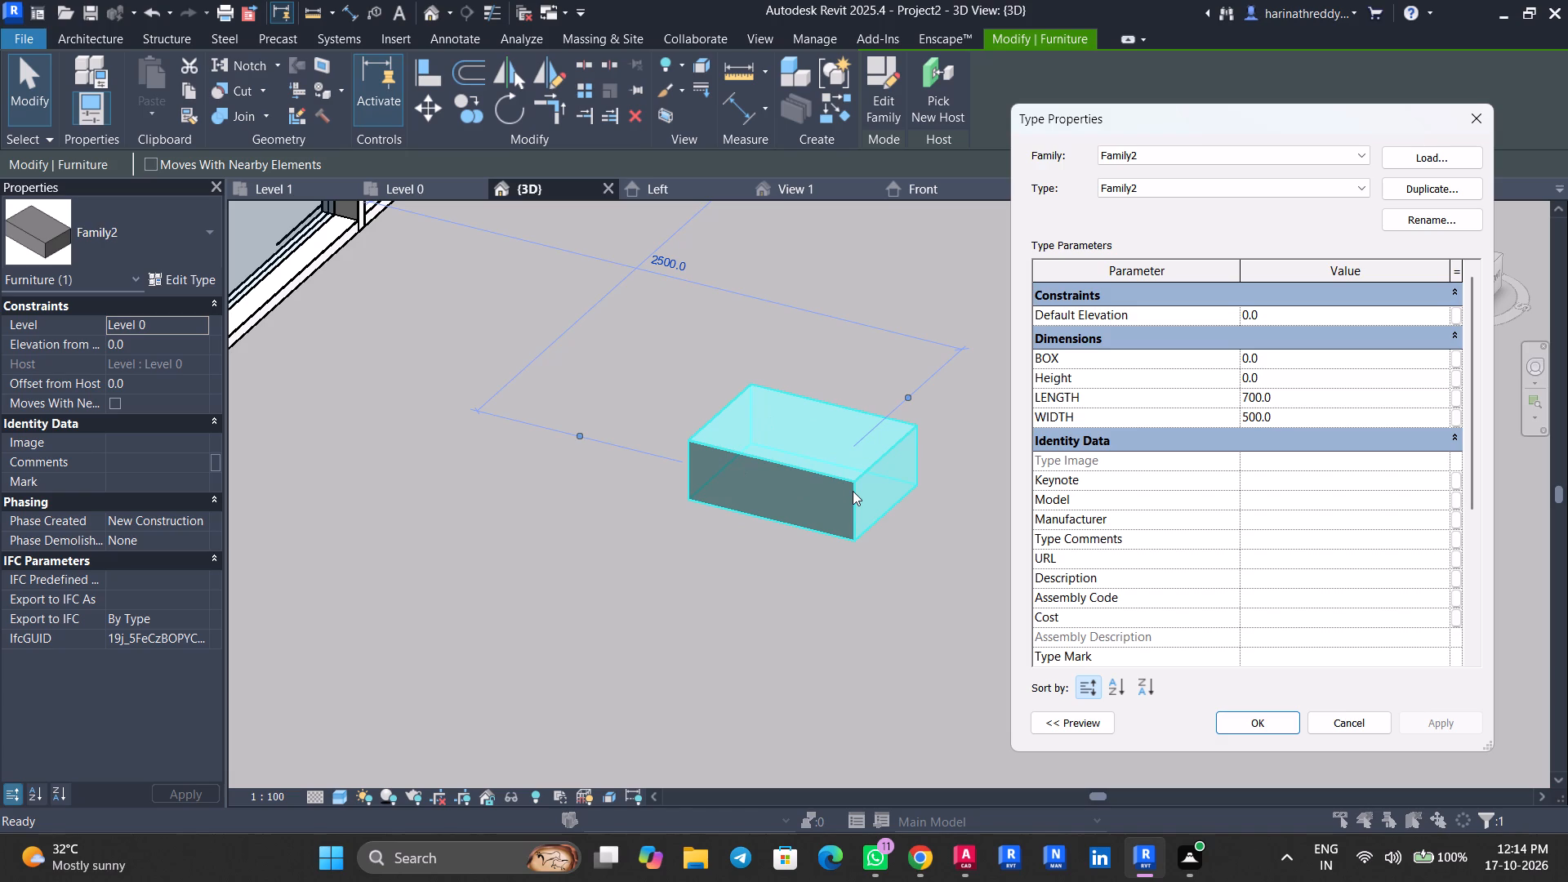
click(1309, 399)
click(1347, 719)
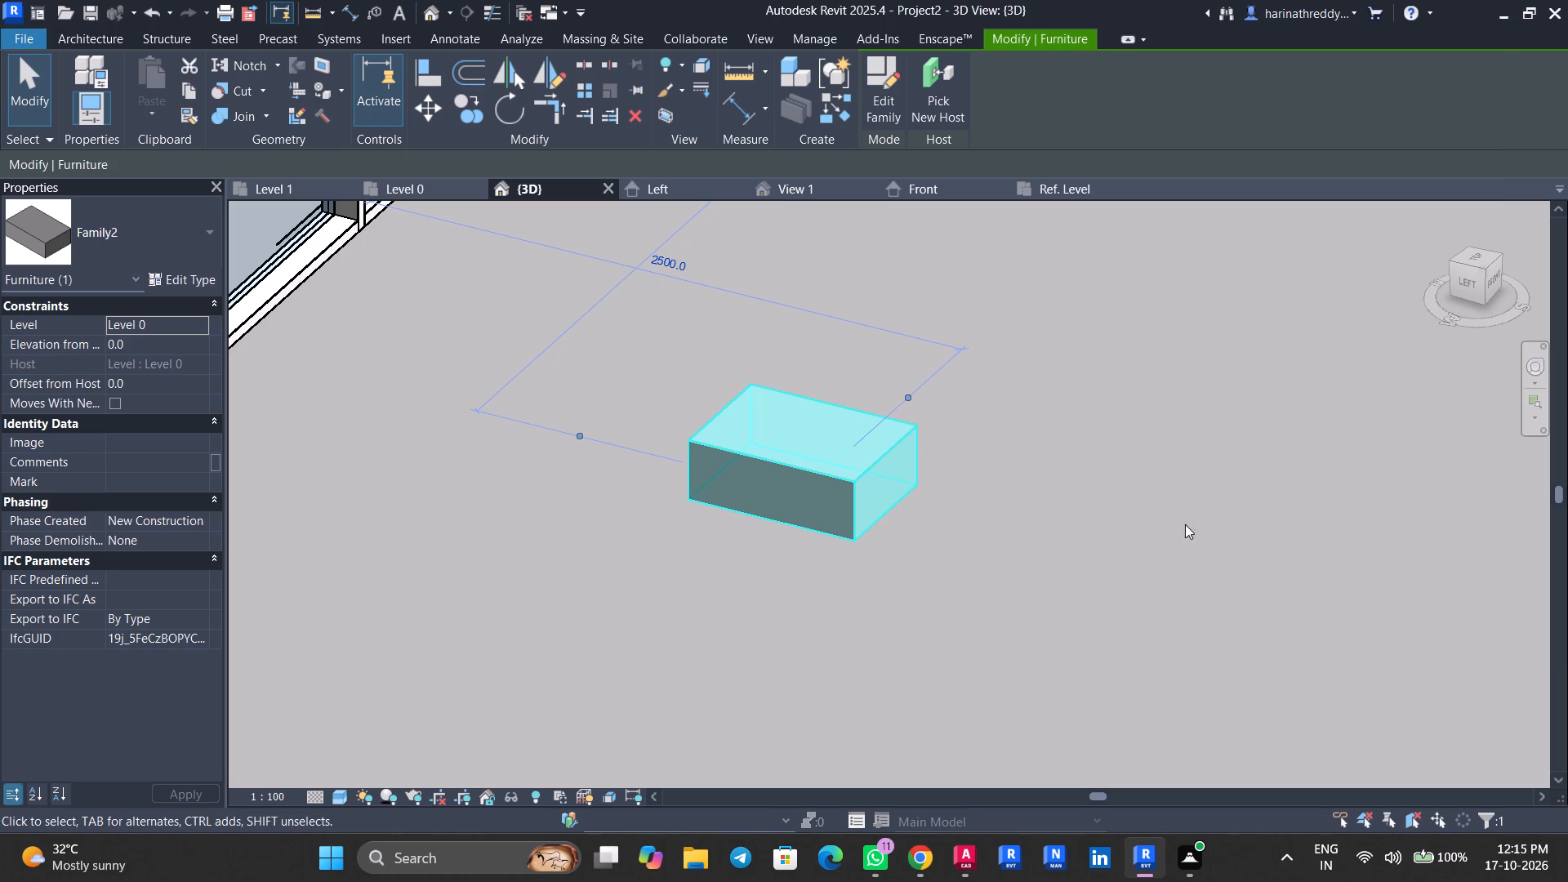
key(Escape)
key(Escape)
key(Escape)
Open the placed box's family for editing and bring up its Back elevation view.
click(844, 466)
click(853, 480)
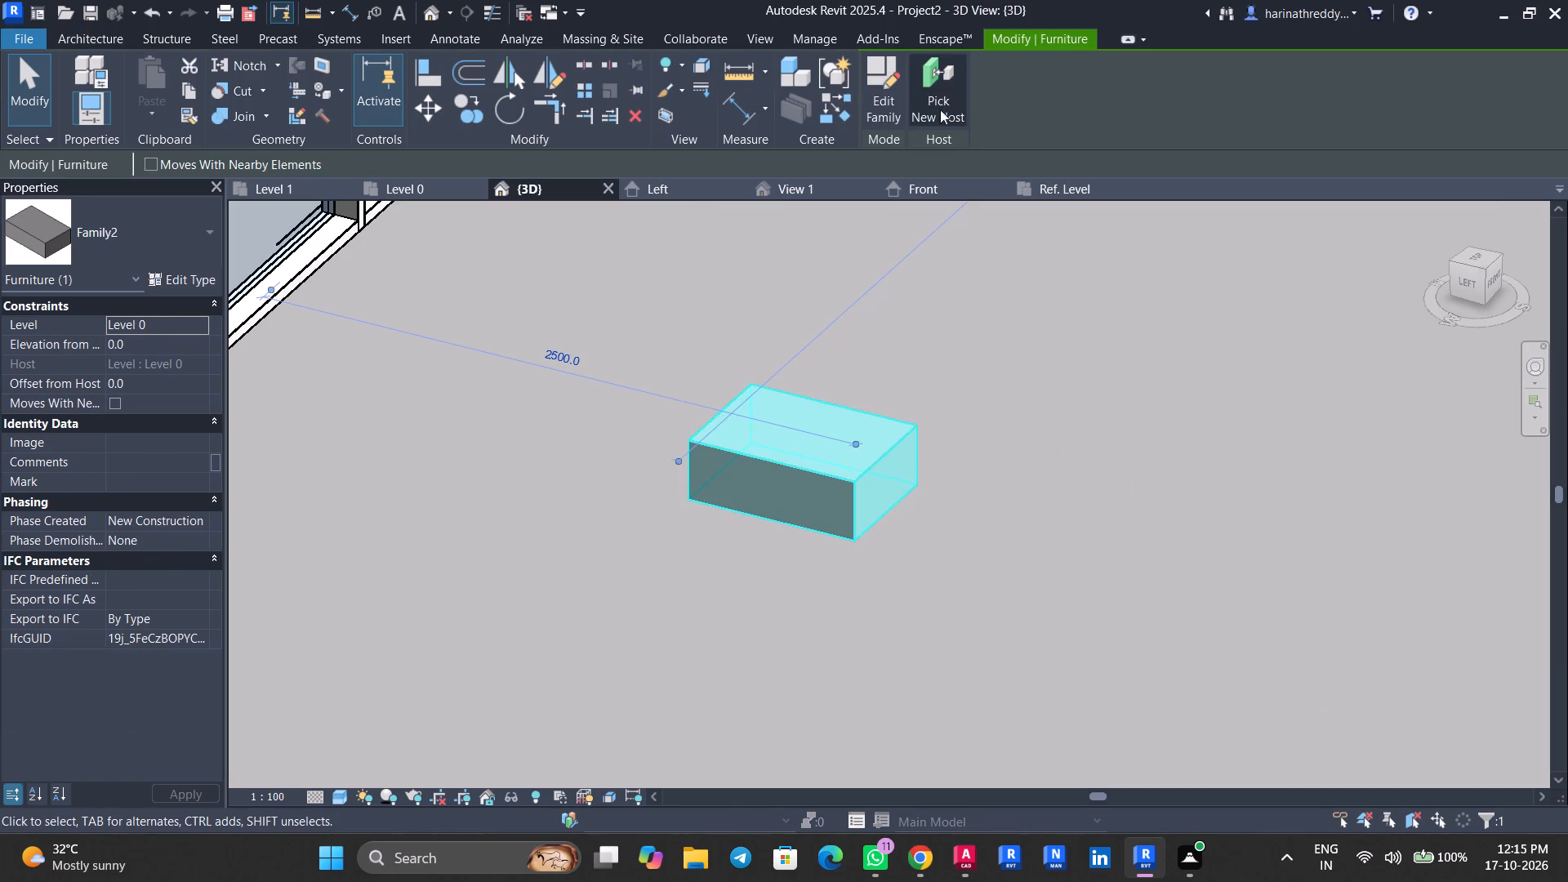
click(880, 112)
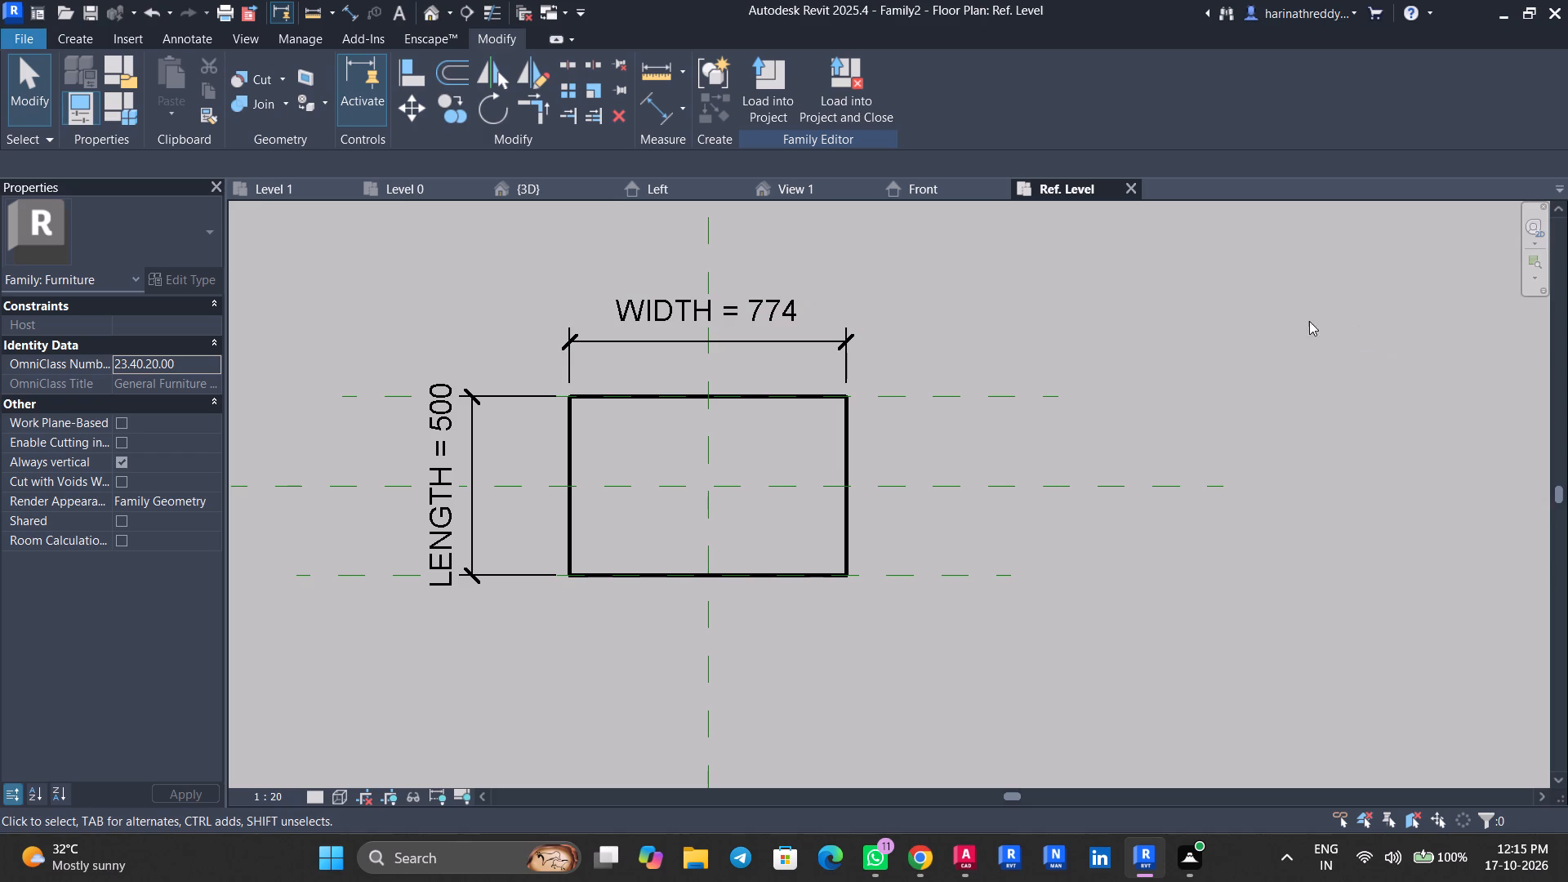
right_click(1233, 309)
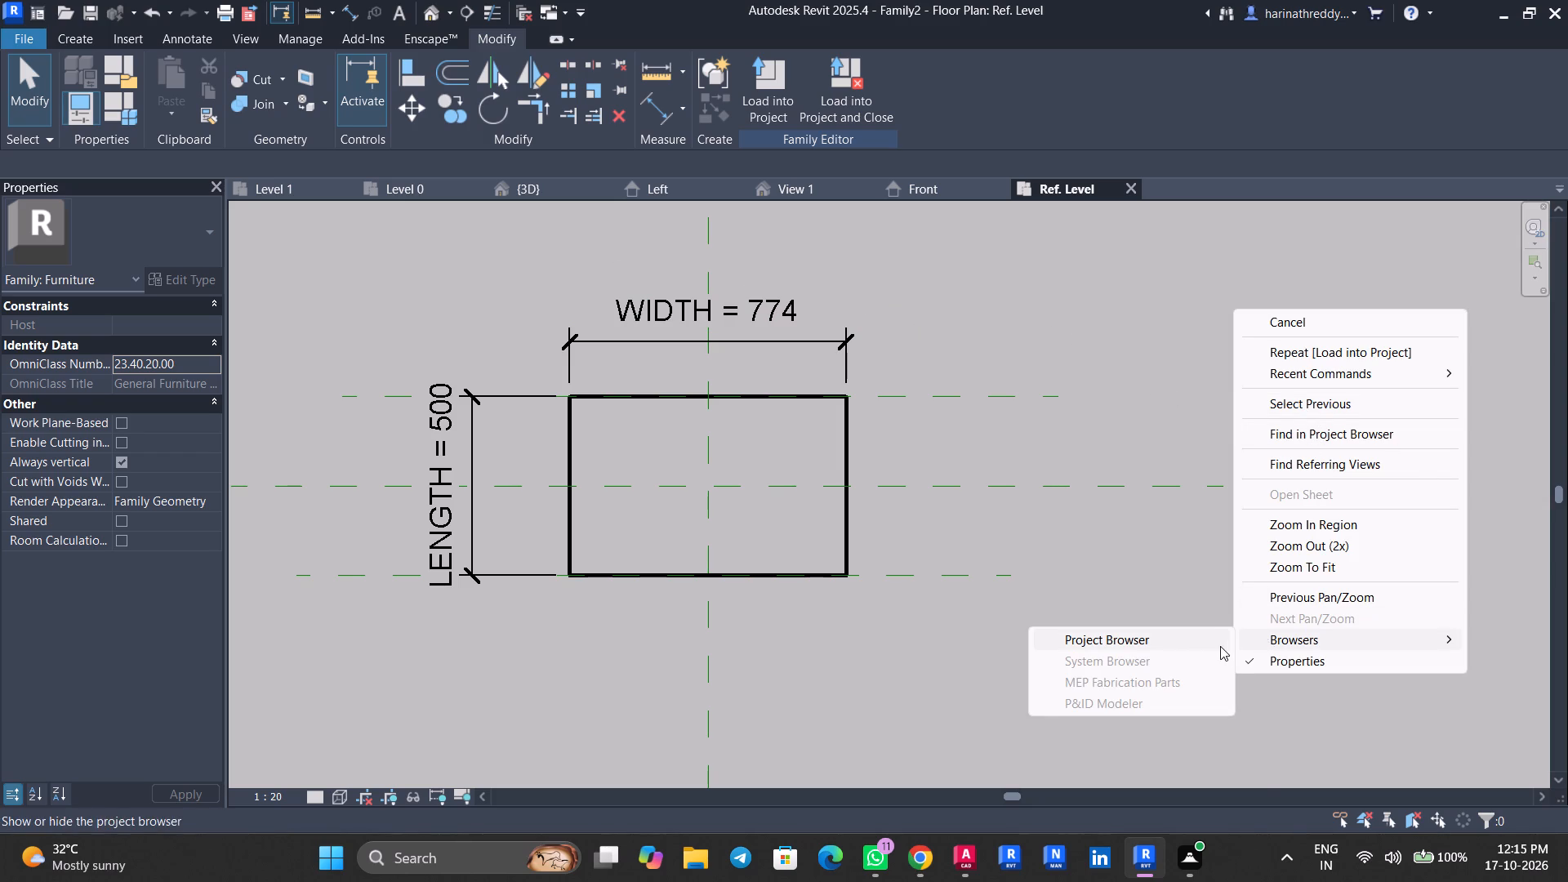
click(1220, 646)
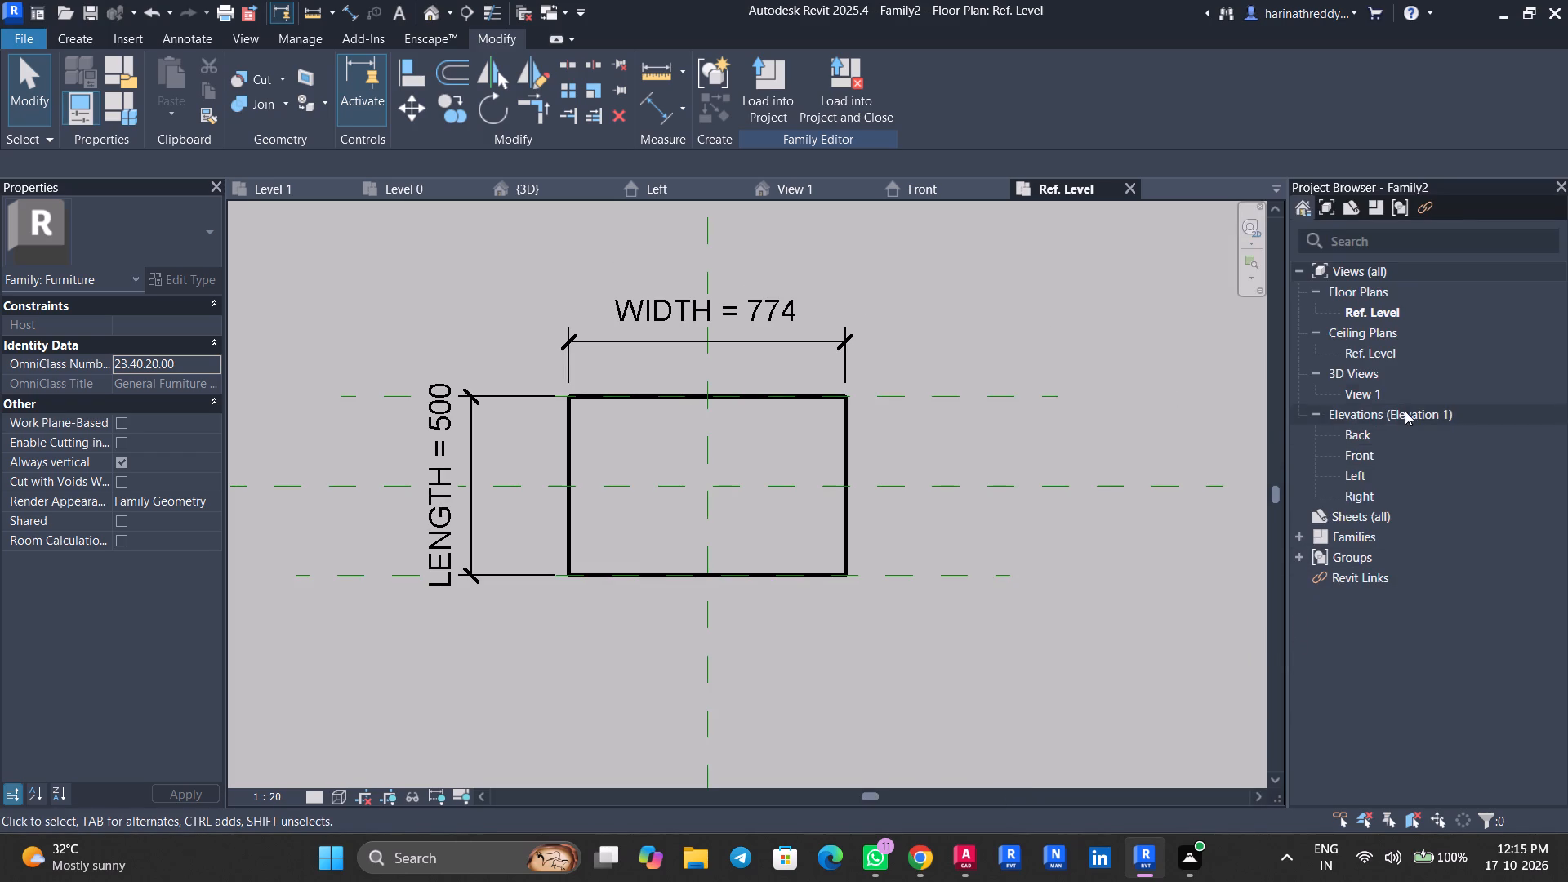
double_click(1362, 433)
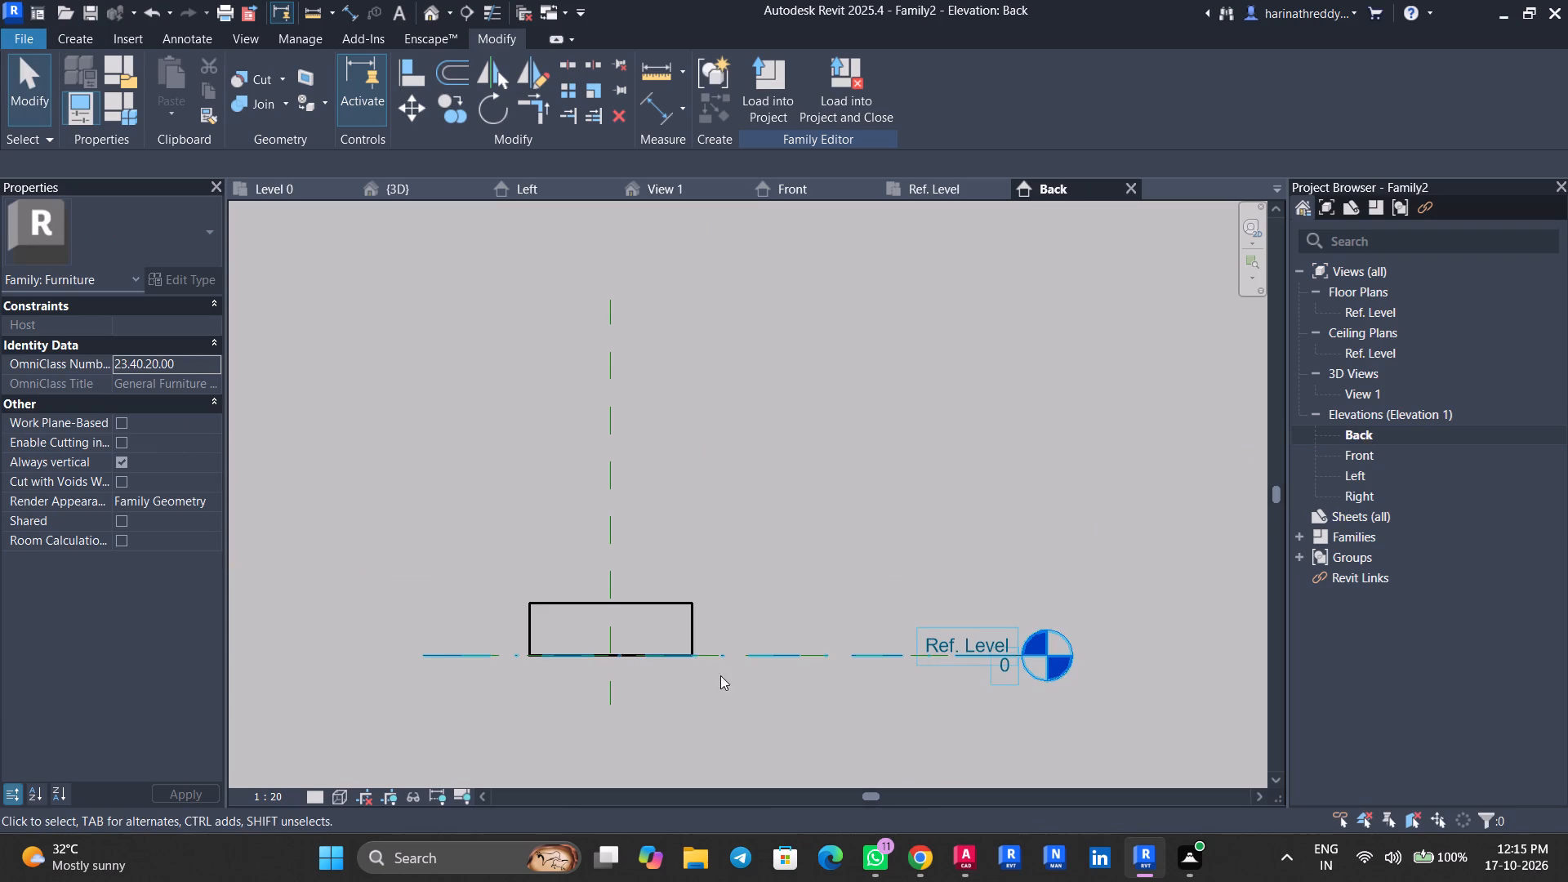
Dimension the extrusion's height in the Back elevation with an aligned dimension between its bottom and top edges.
text(DI)
scroll(506, 673, up, 4)
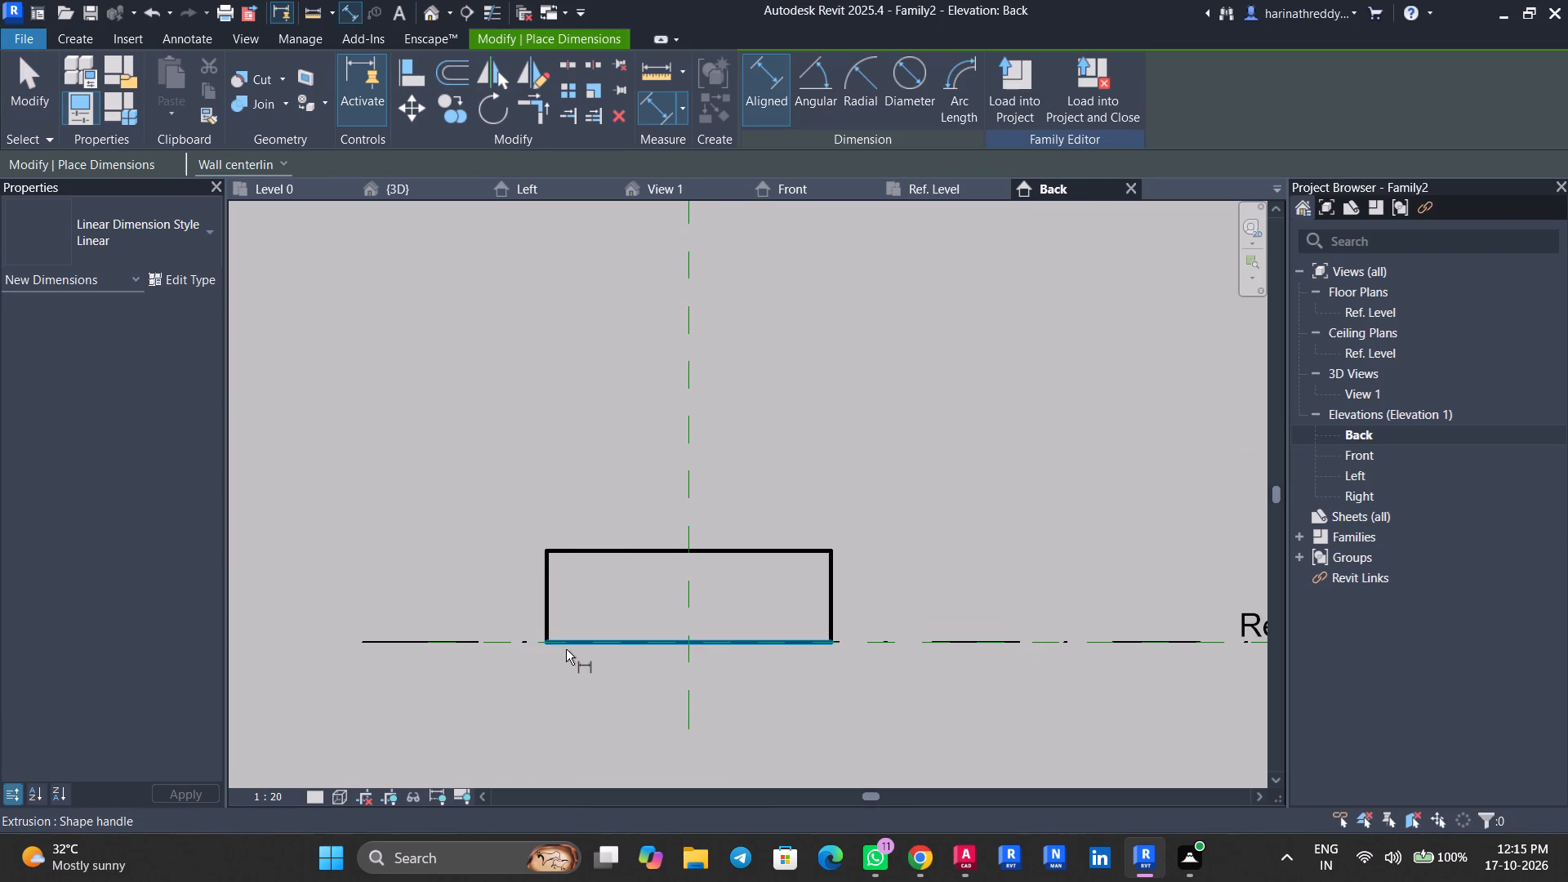
key(Tab)
key(Tab)
key(Tab)
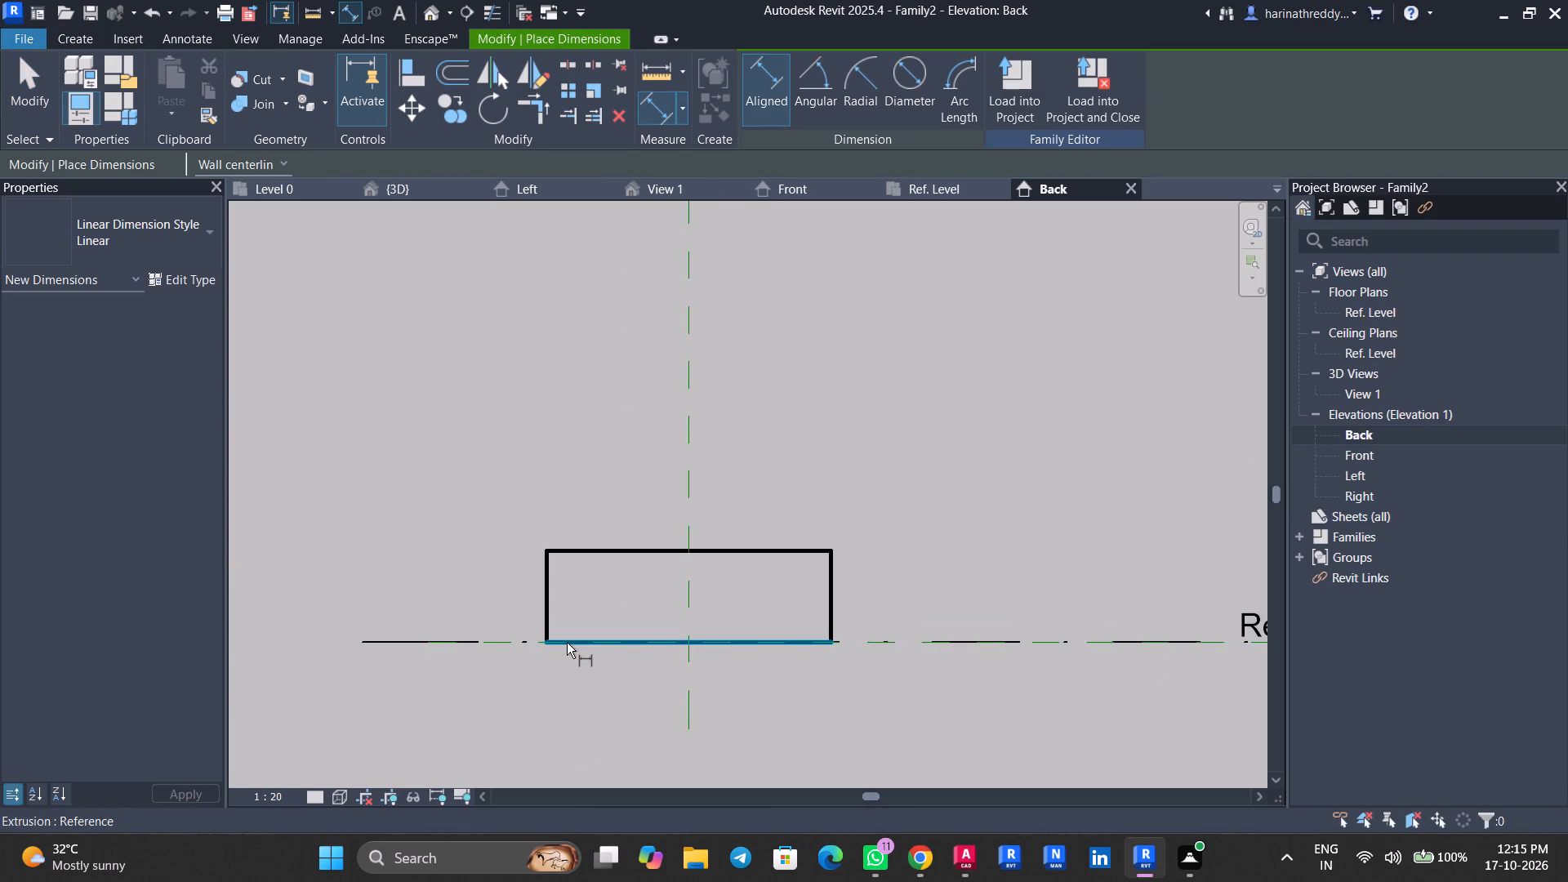
click(566, 643)
click(586, 550)
click(415, 508)
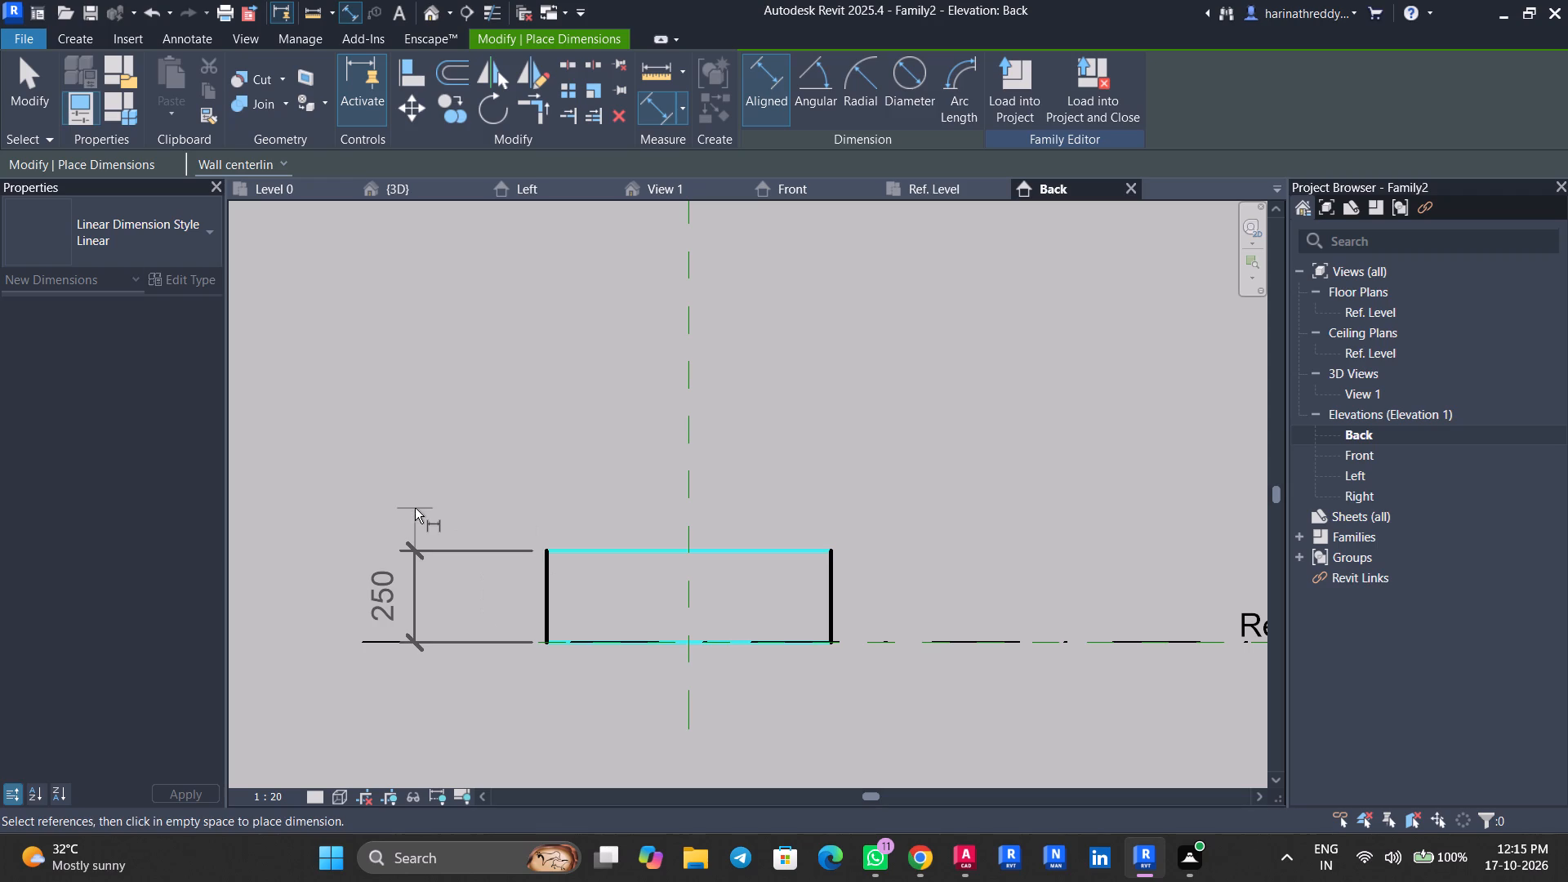
key(Escape)
key(Escape)
key(Escape)
Place the extrusion's height dimension in the Back elevation and label it with a new type parameter named HEIGHT.
click(418, 590)
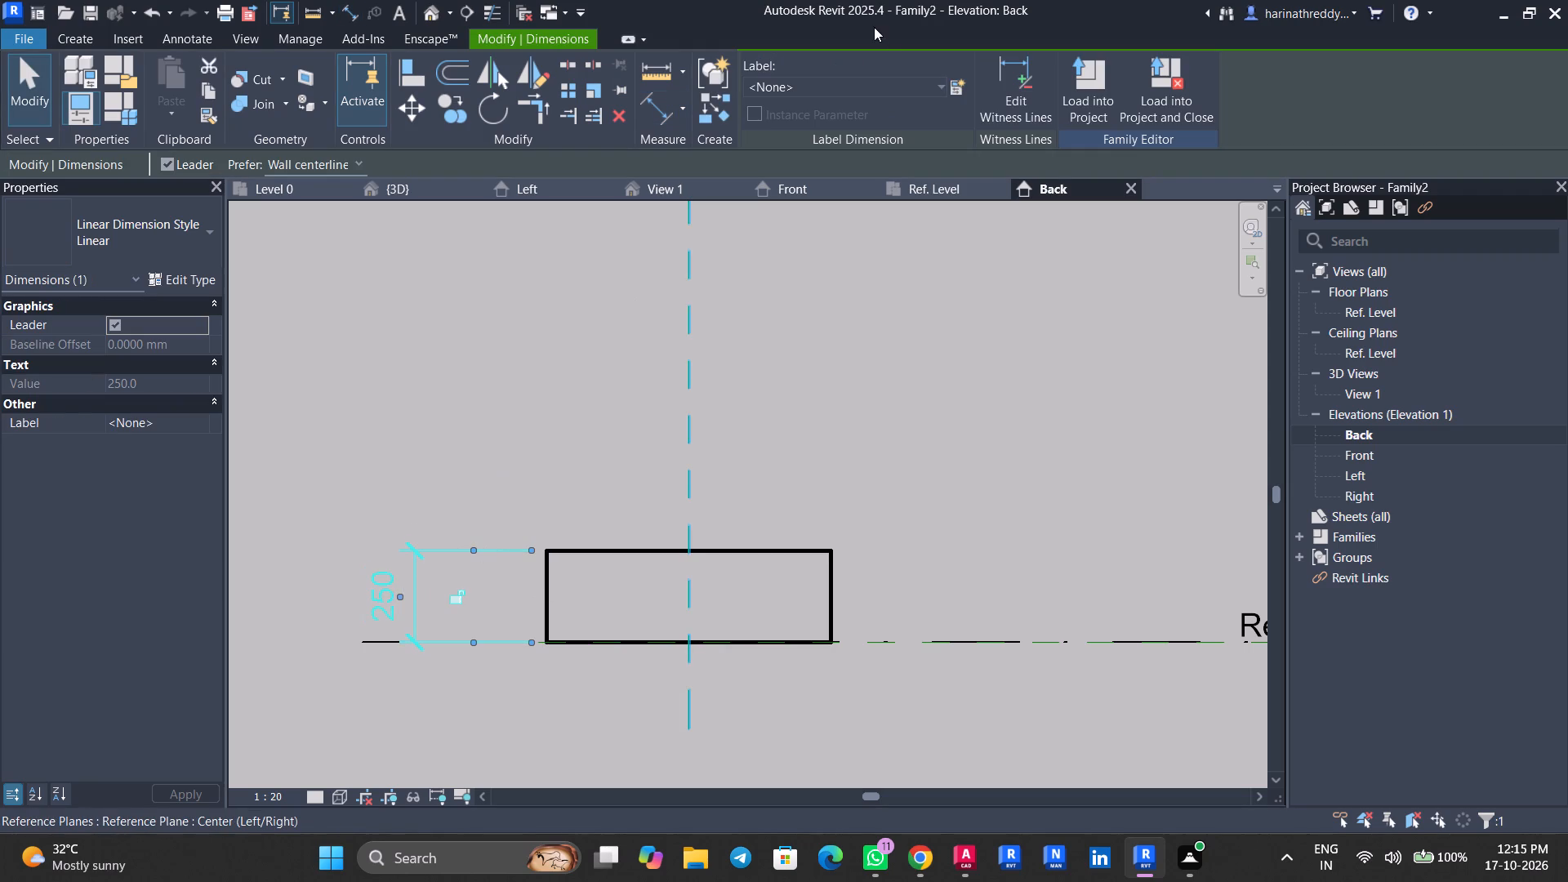
click(955, 81)
click(688, 391)
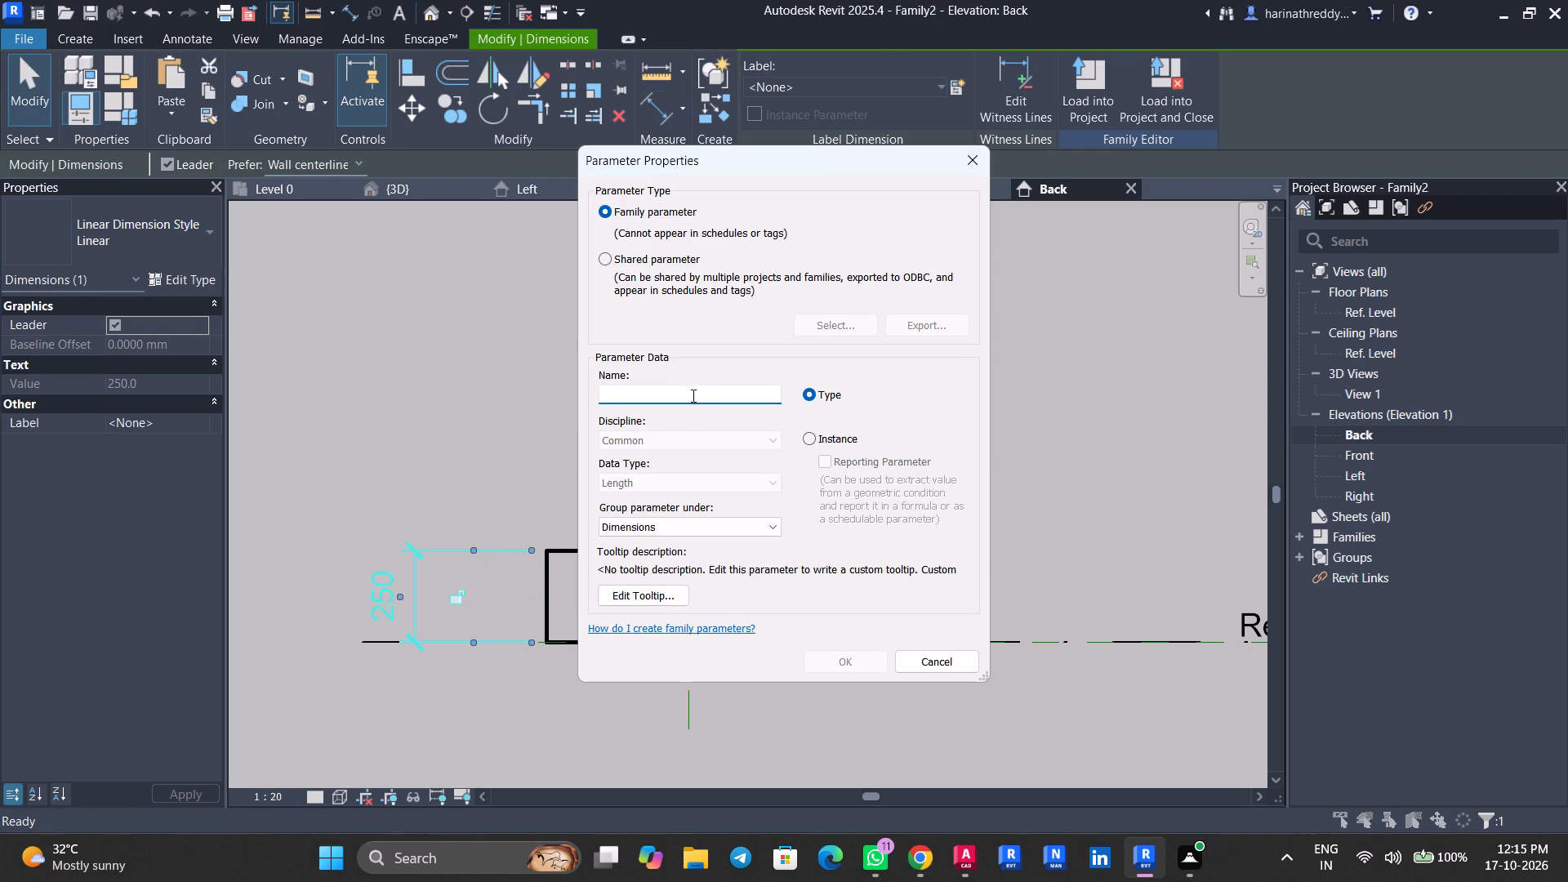
key(h)
key(e)
key(i)
text(GG)
key(h)
key(t)
key(BackSpace)
key(BackSpace)
key(BackSpace)
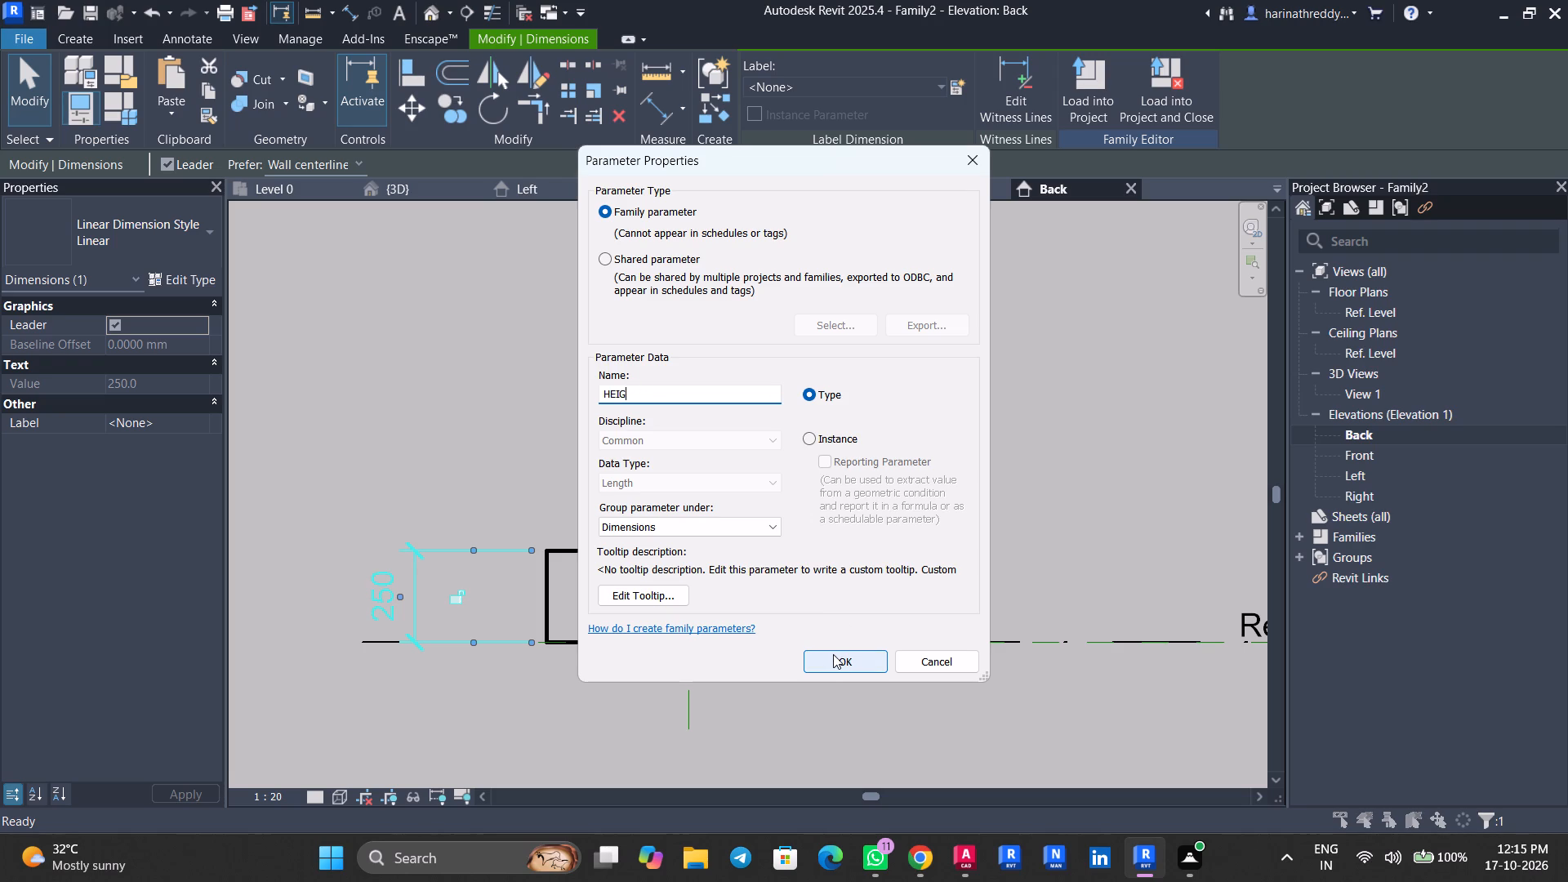
text(HT)
click(831, 661)
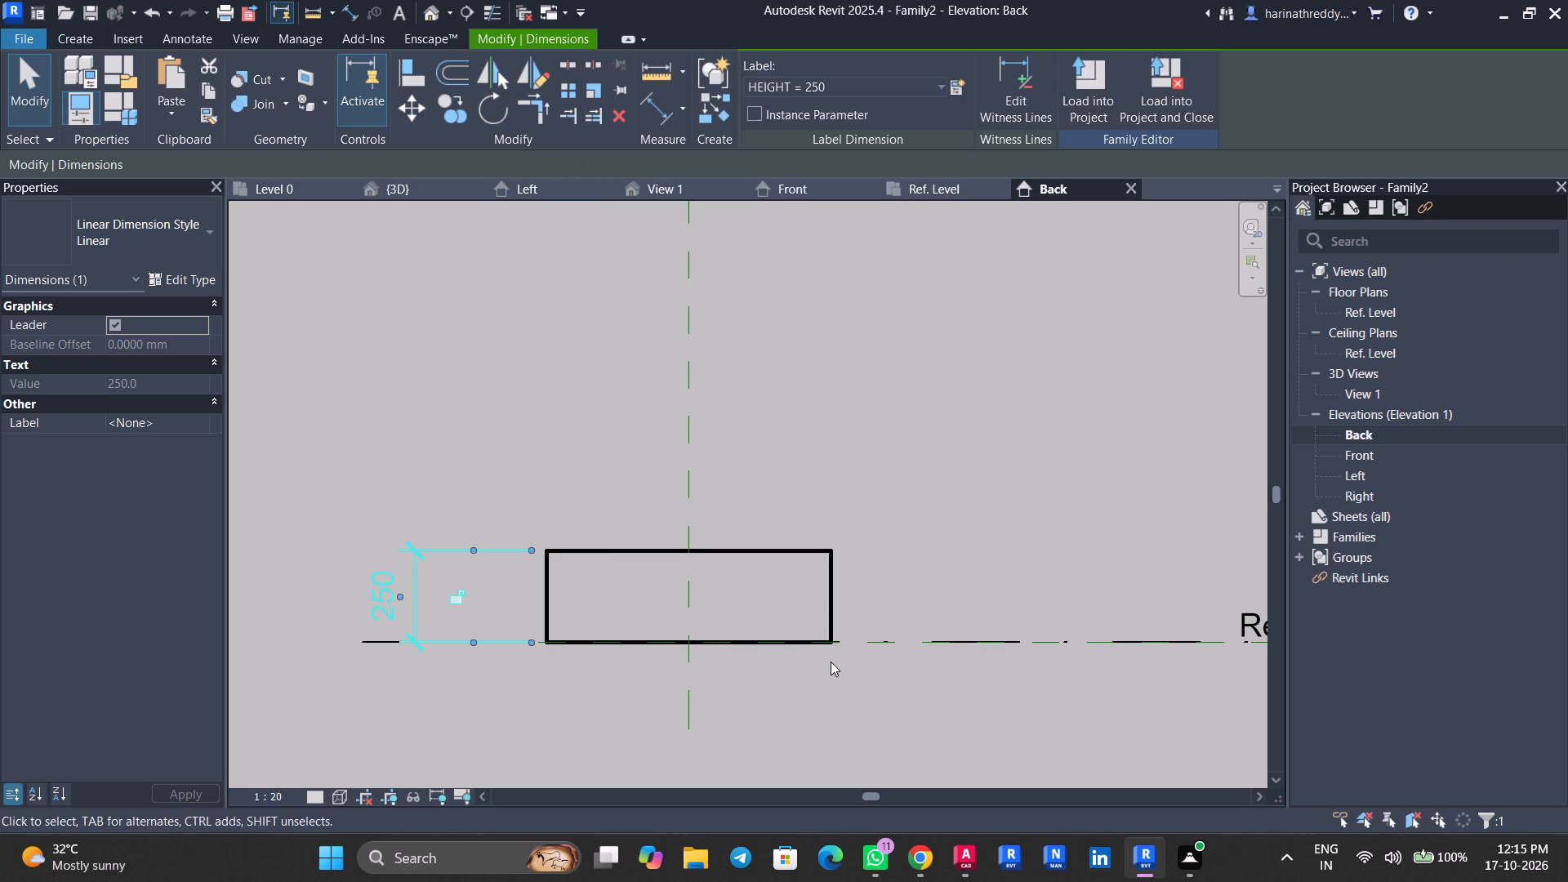
click(917, 444)
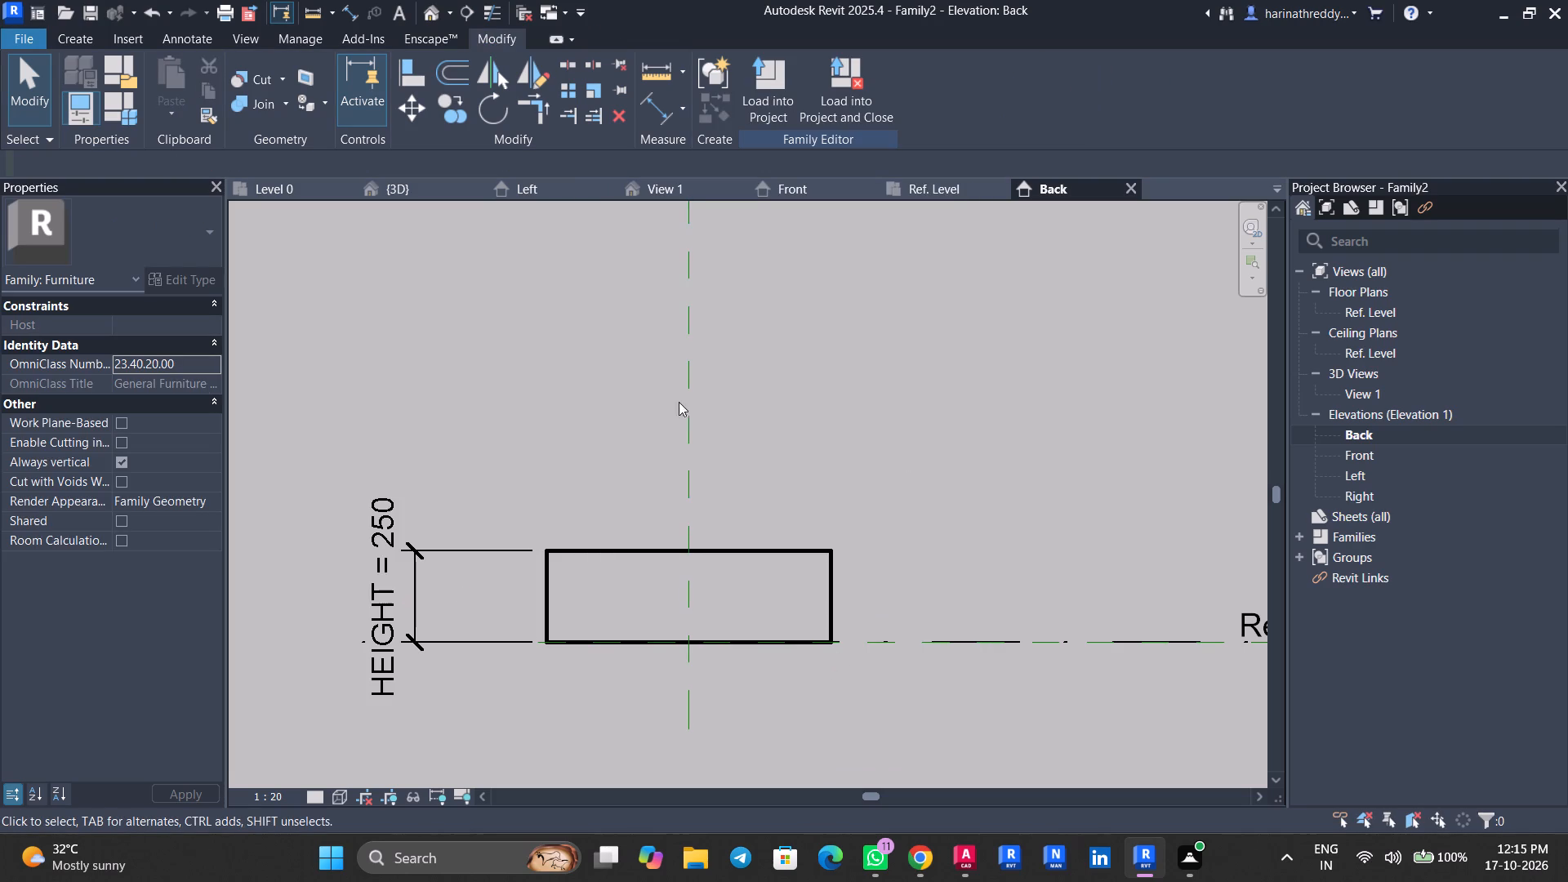
Load the updated box family into Project2, overwriting the existing version and its parameter values.
click(777, 111)
click(735, 577)
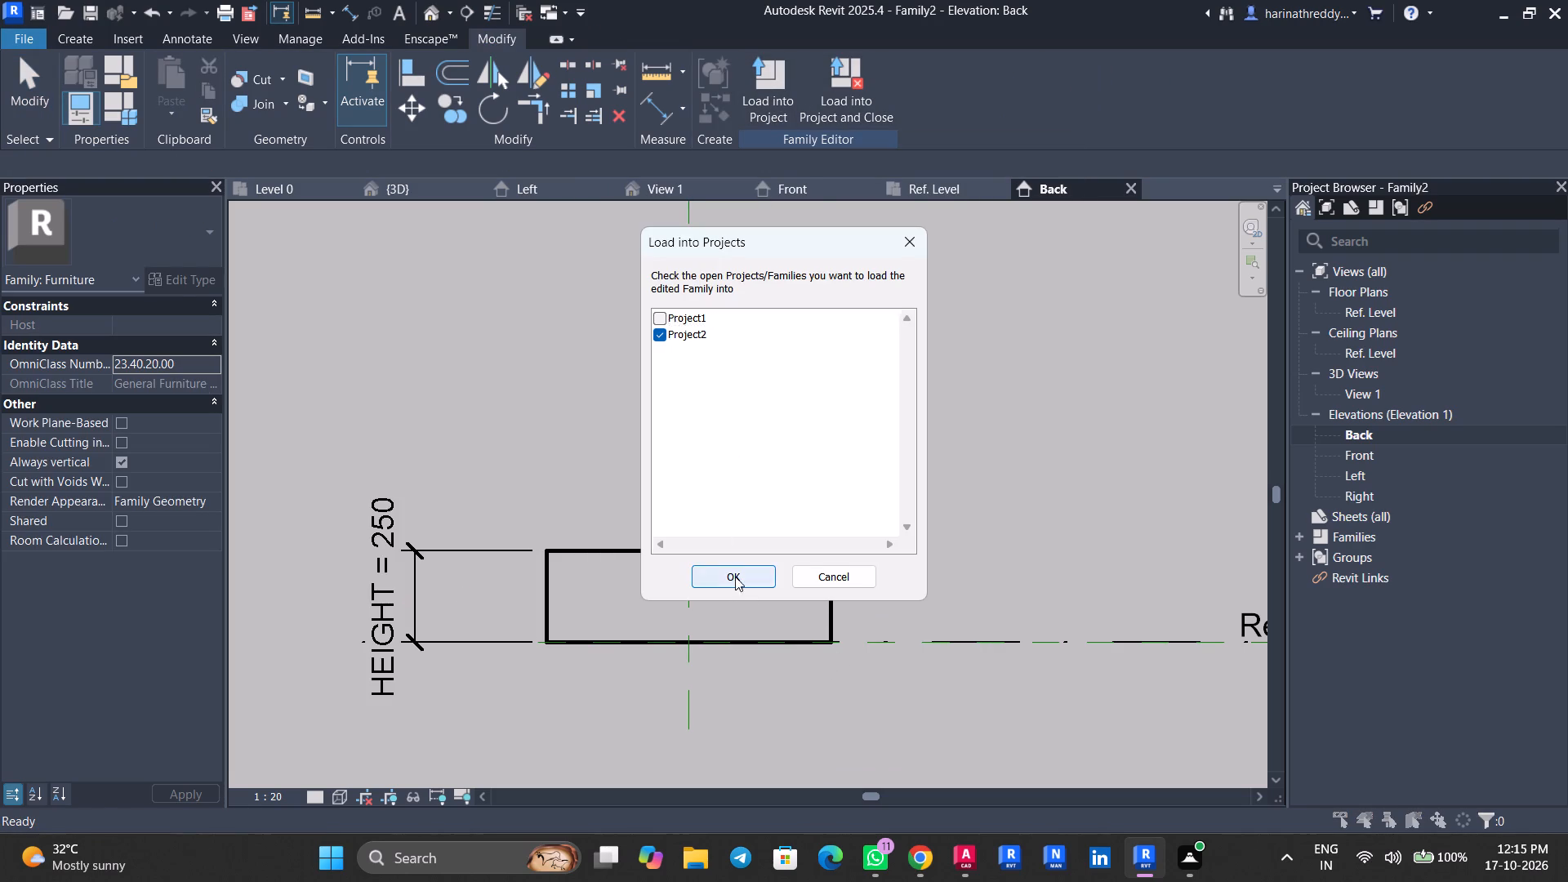
click(840, 415)
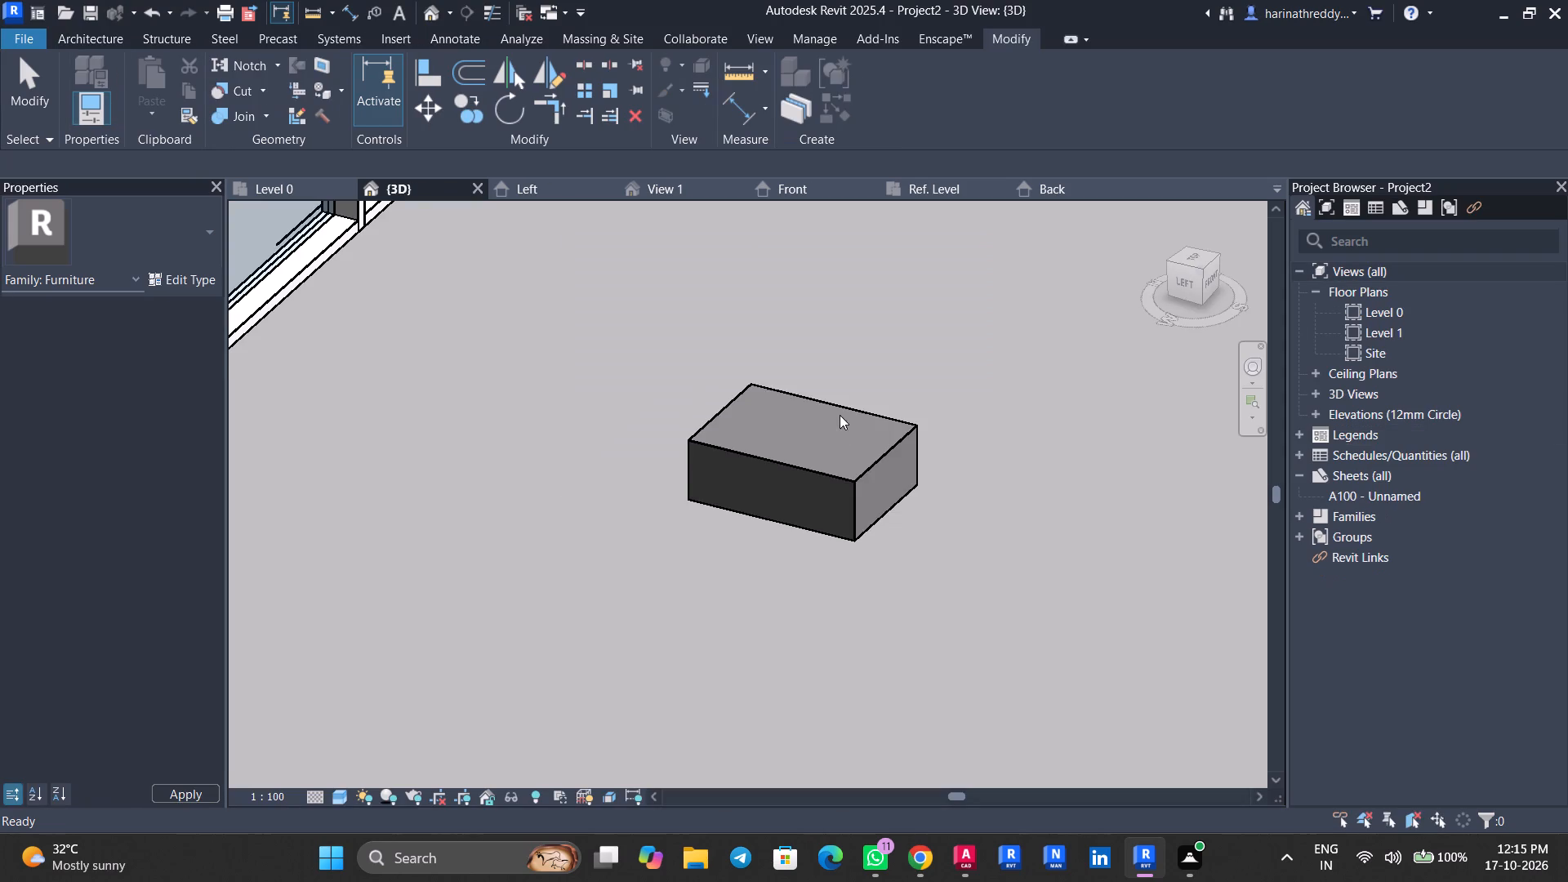
Test the placed box's HEIGHT type parameter by applying 500, and finally set it to 5000.
click(825, 480)
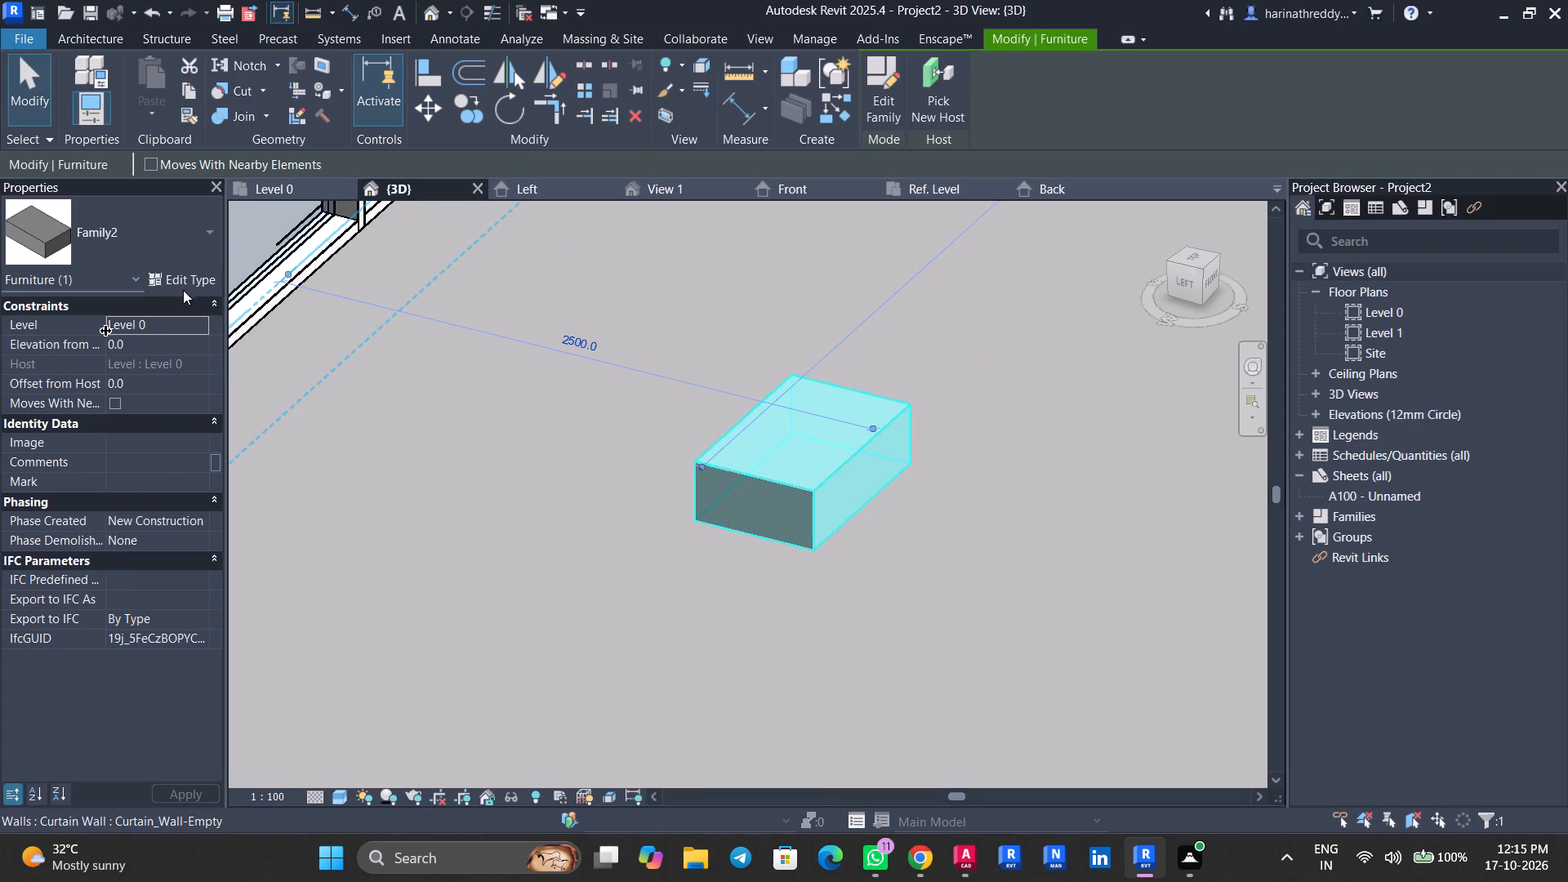
click(181, 283)
click(1290, 374)
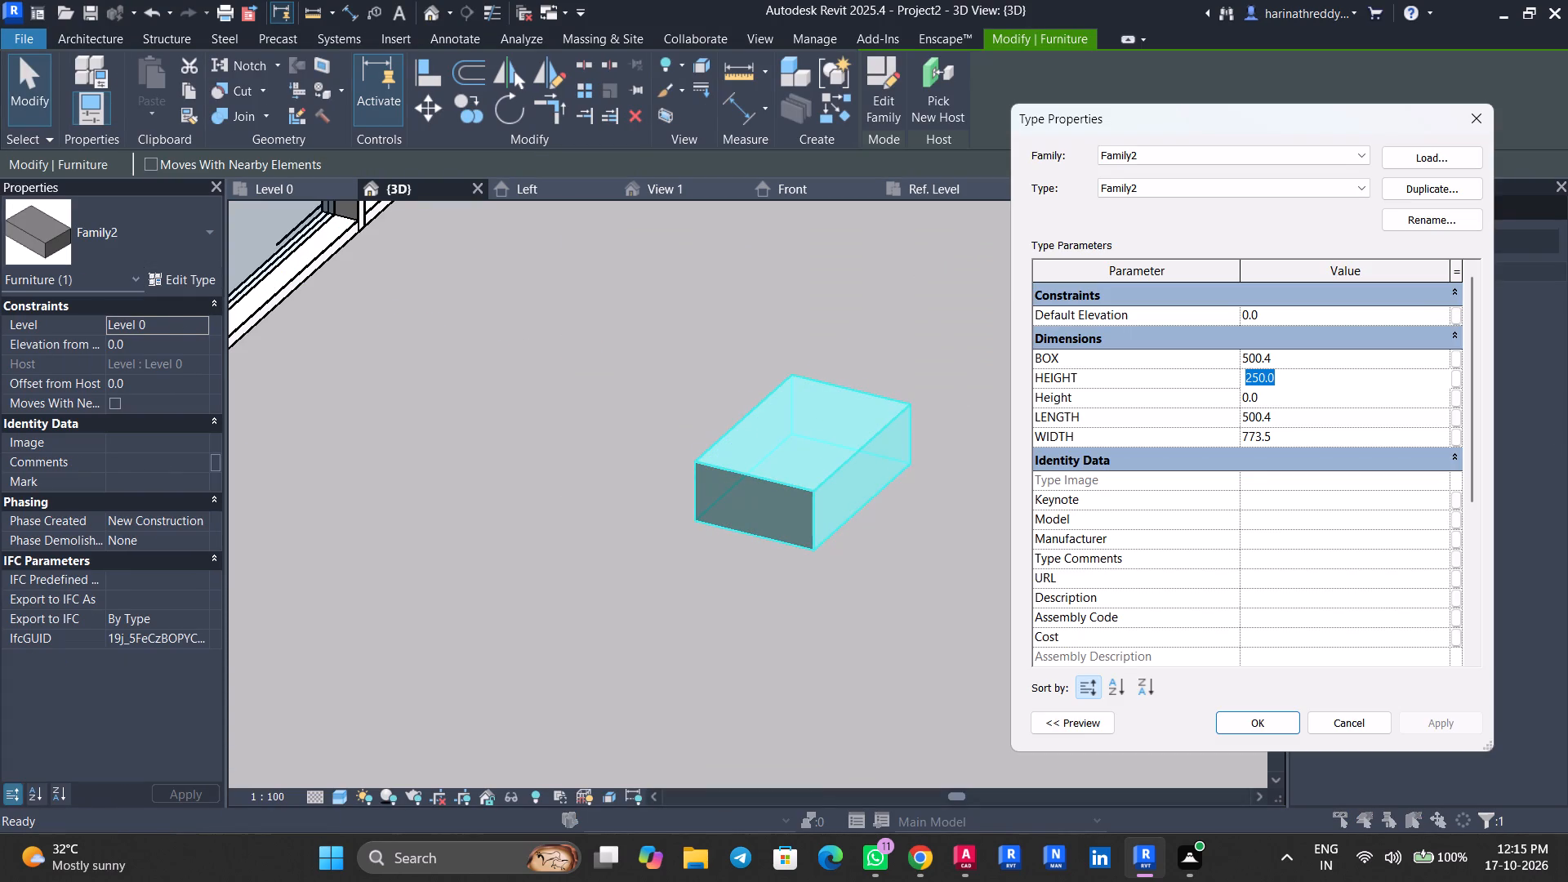
text(500)
click(1428, 711)
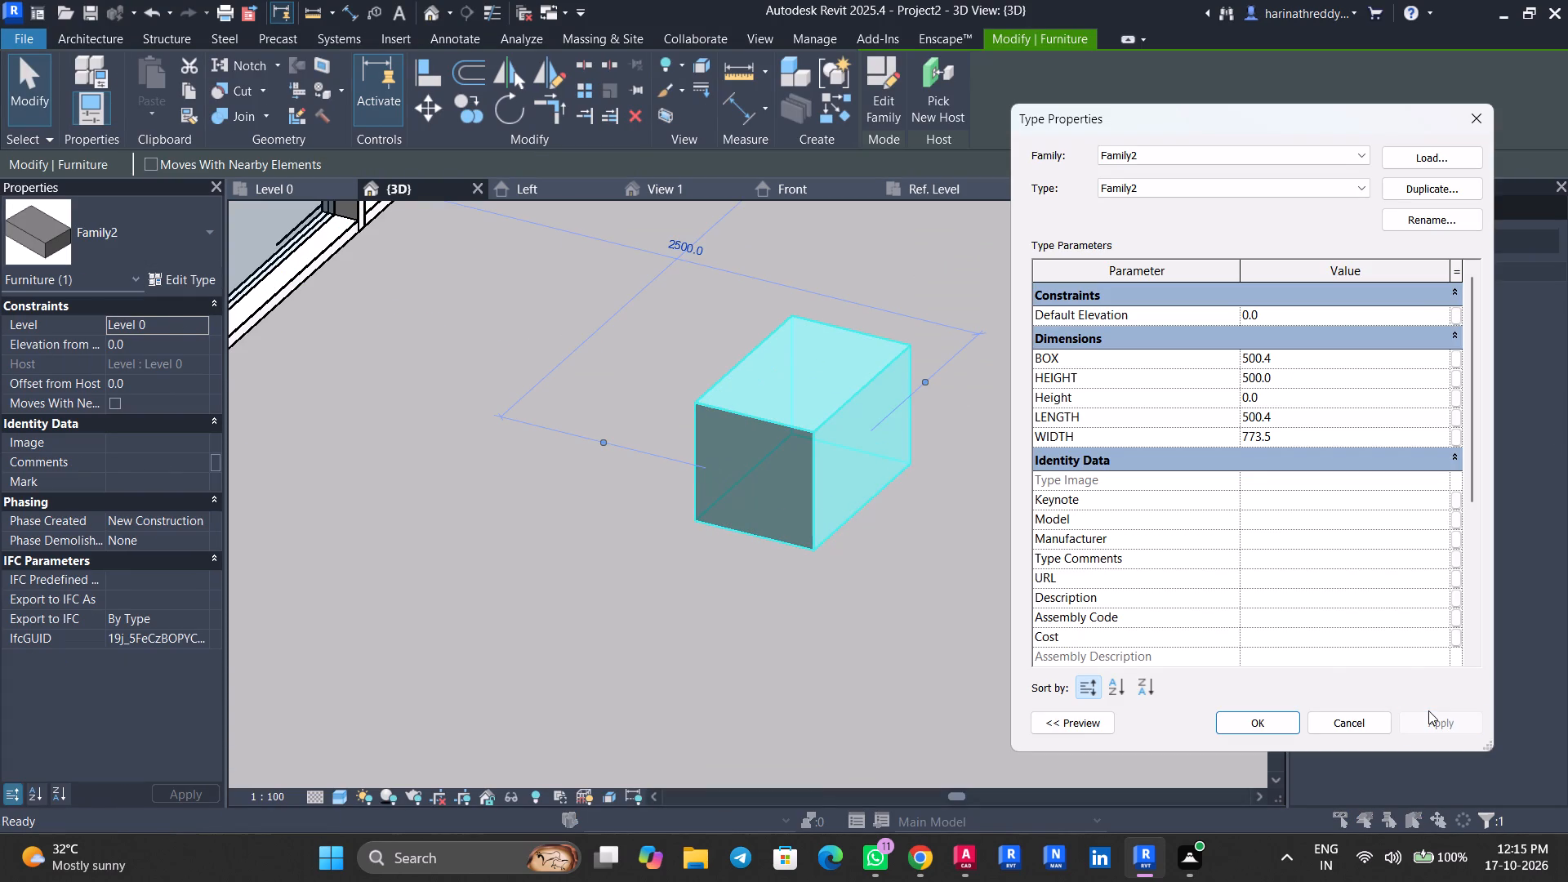
click(1322, 379)
key(5)
text(000)
click(1419, 728)
click(1285, 720)
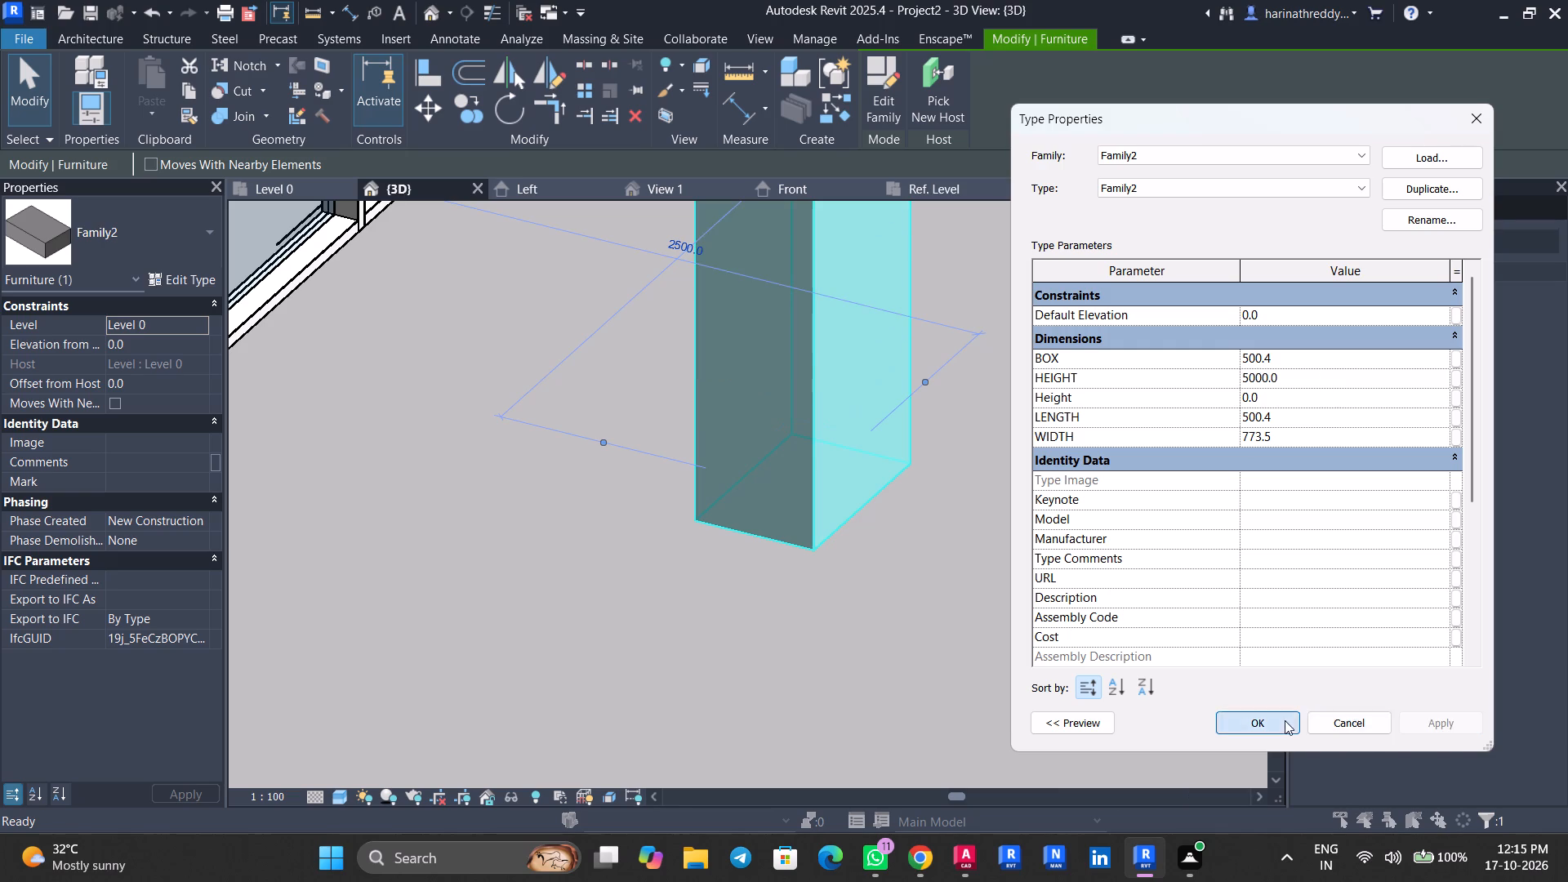
Examine the resized box beside the curtain wall and levels in Project2's 3D view.
scroll(986, 512, down, 16)
scroll(997, 458, up, 10)
click(1028, 568)
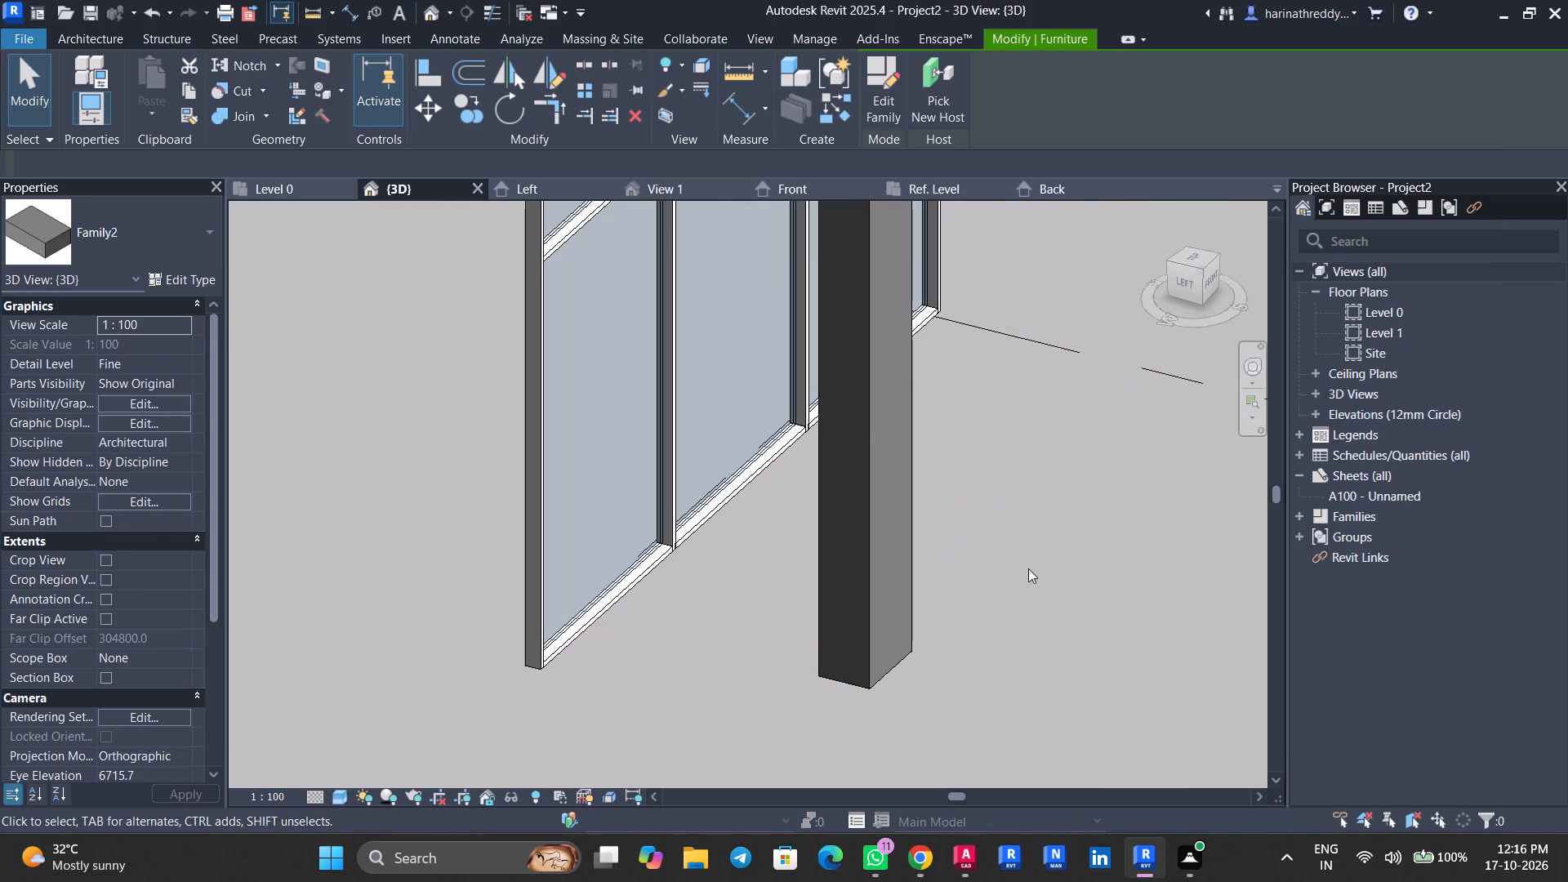
scroll(1028, 550, down, 3)
middle_drag(1027, 550, 770, 600)
scroll(769, 600, up, 1)
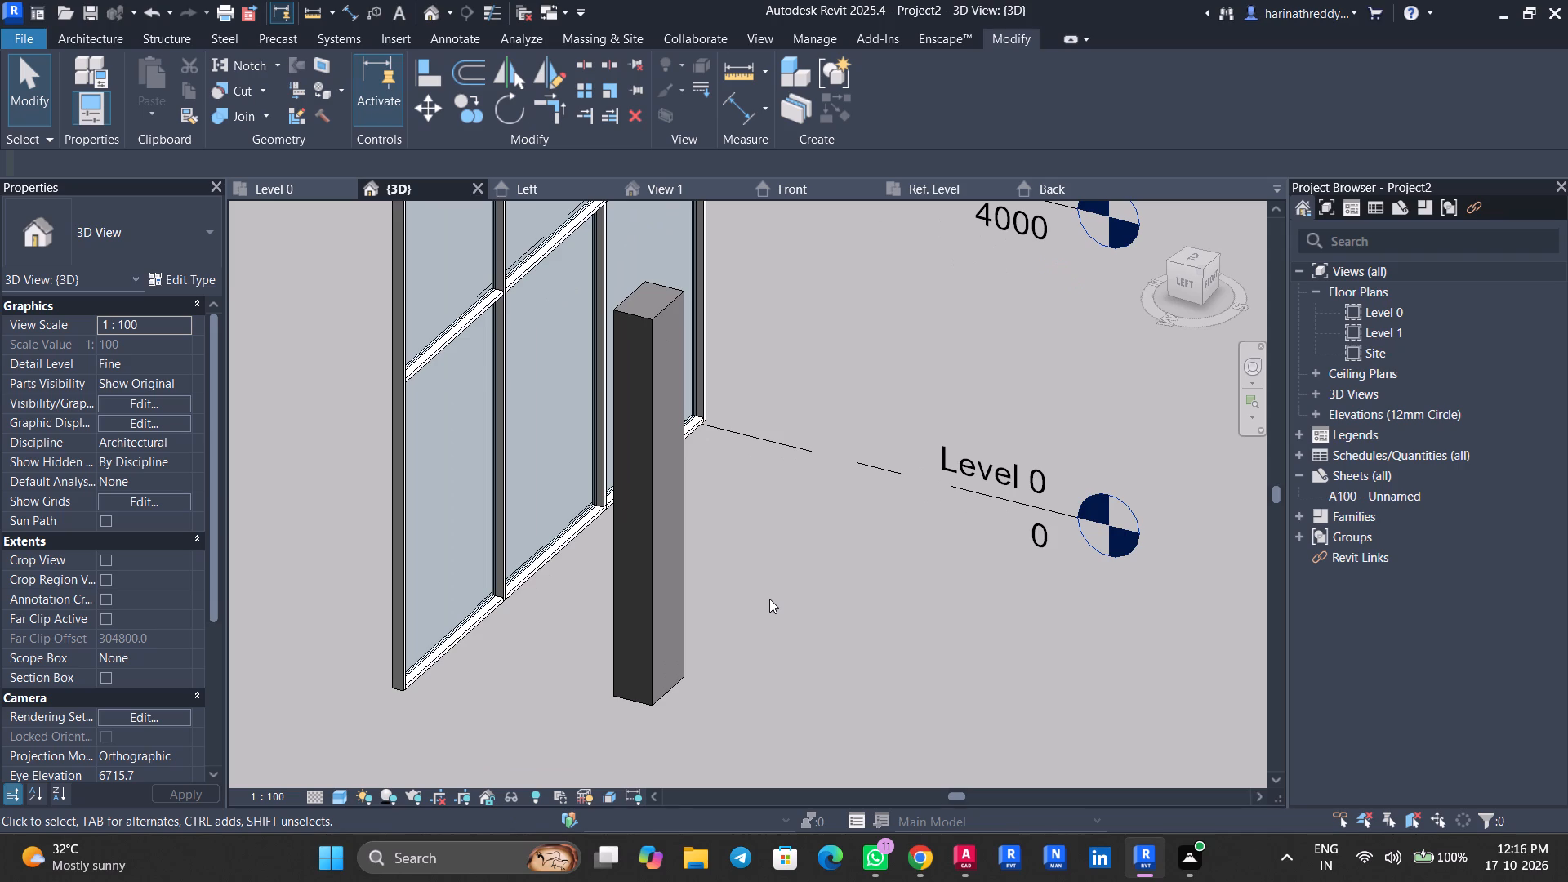
click(643, 606)
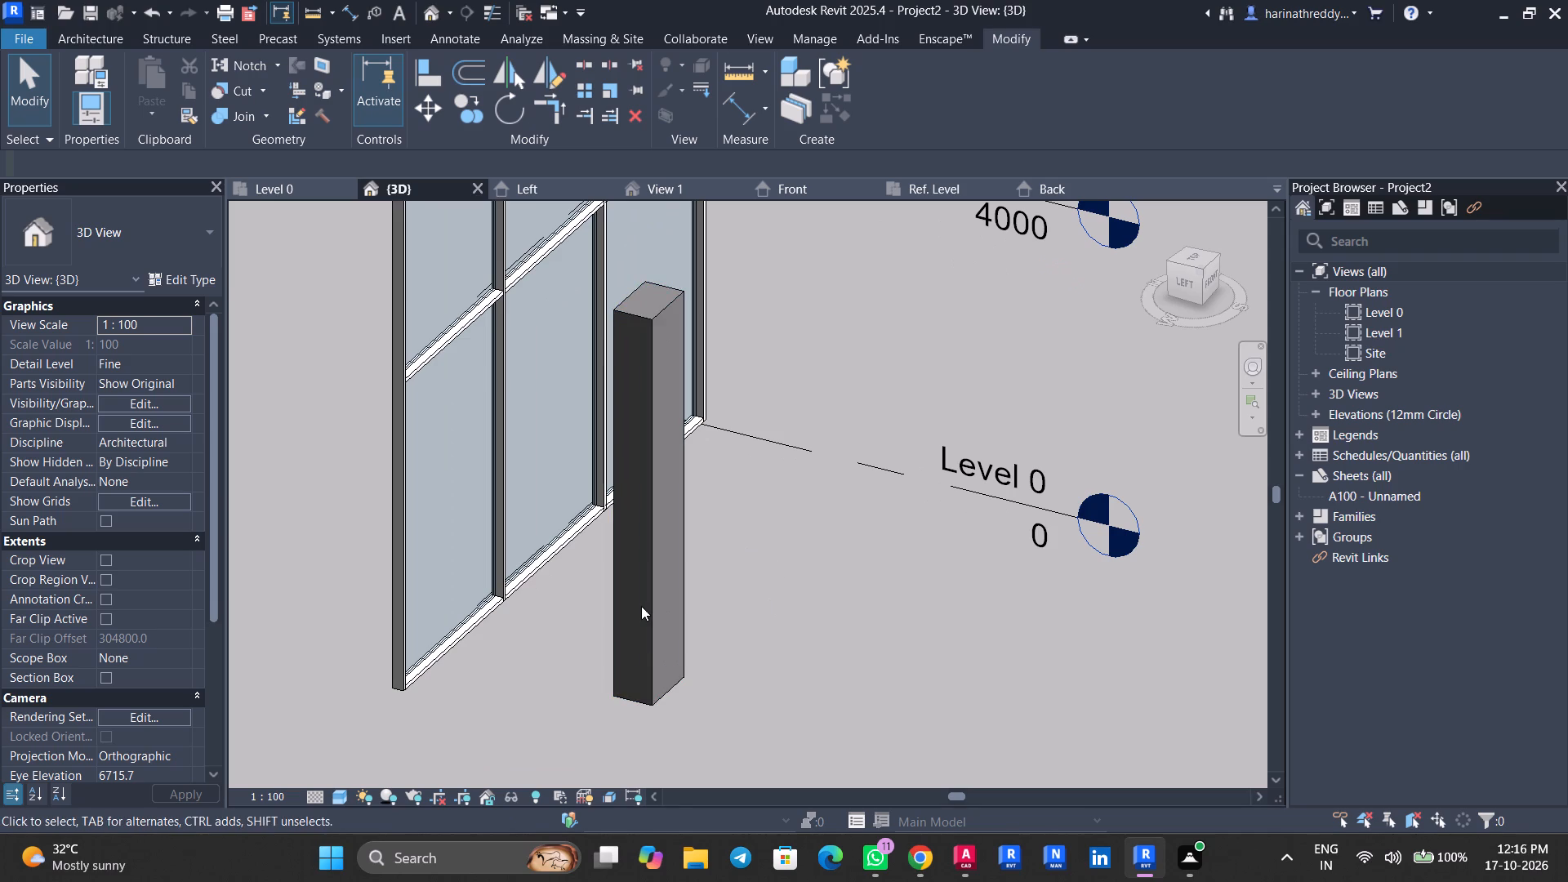
click(645, 608)
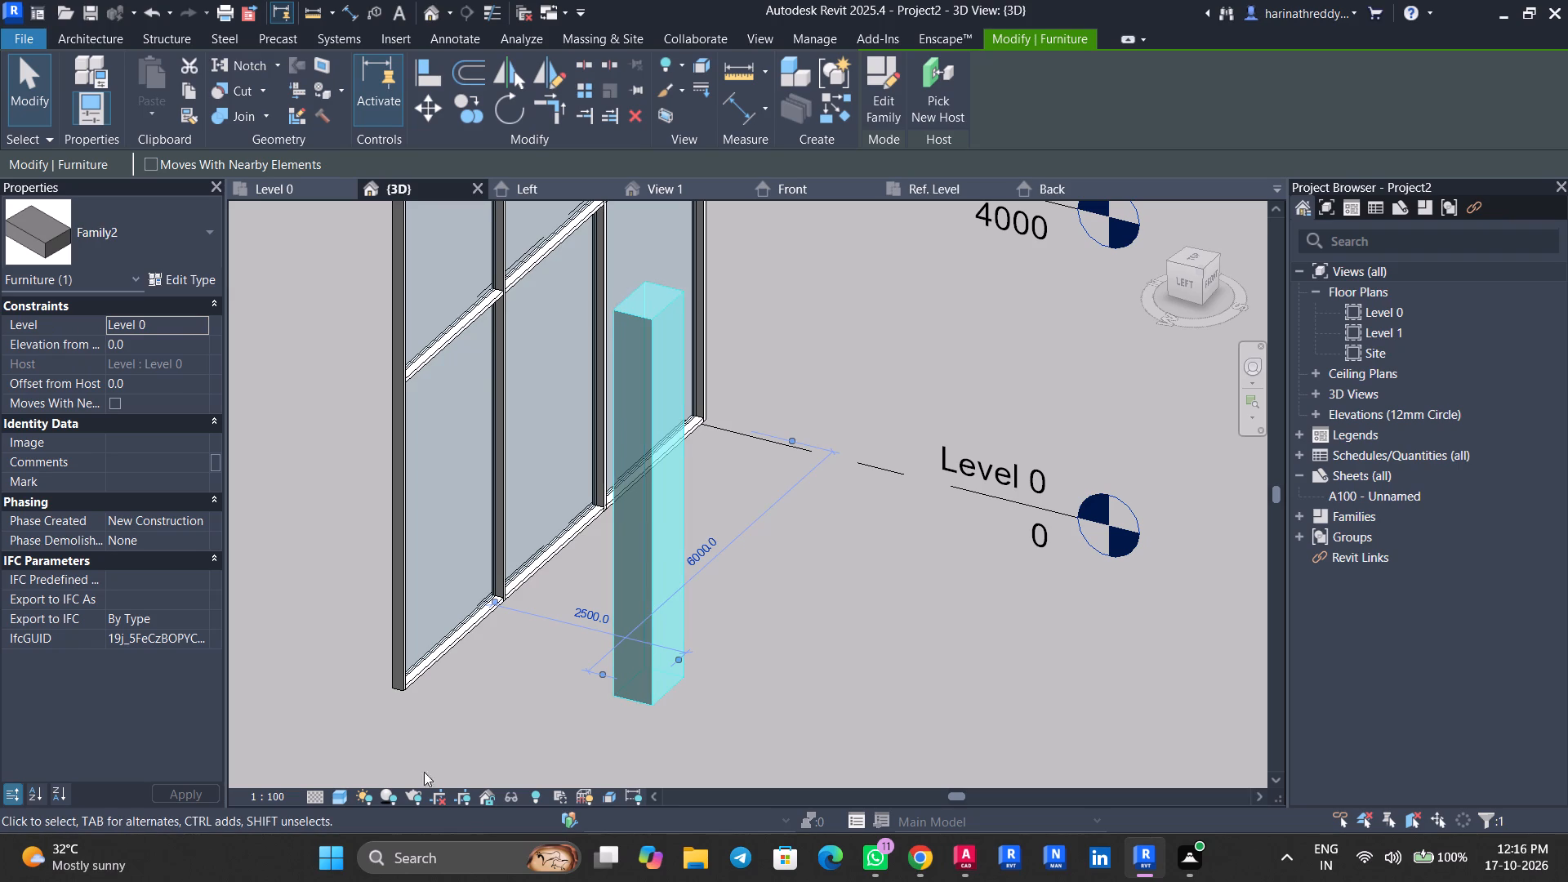
scroll(659, 317, up, 2)
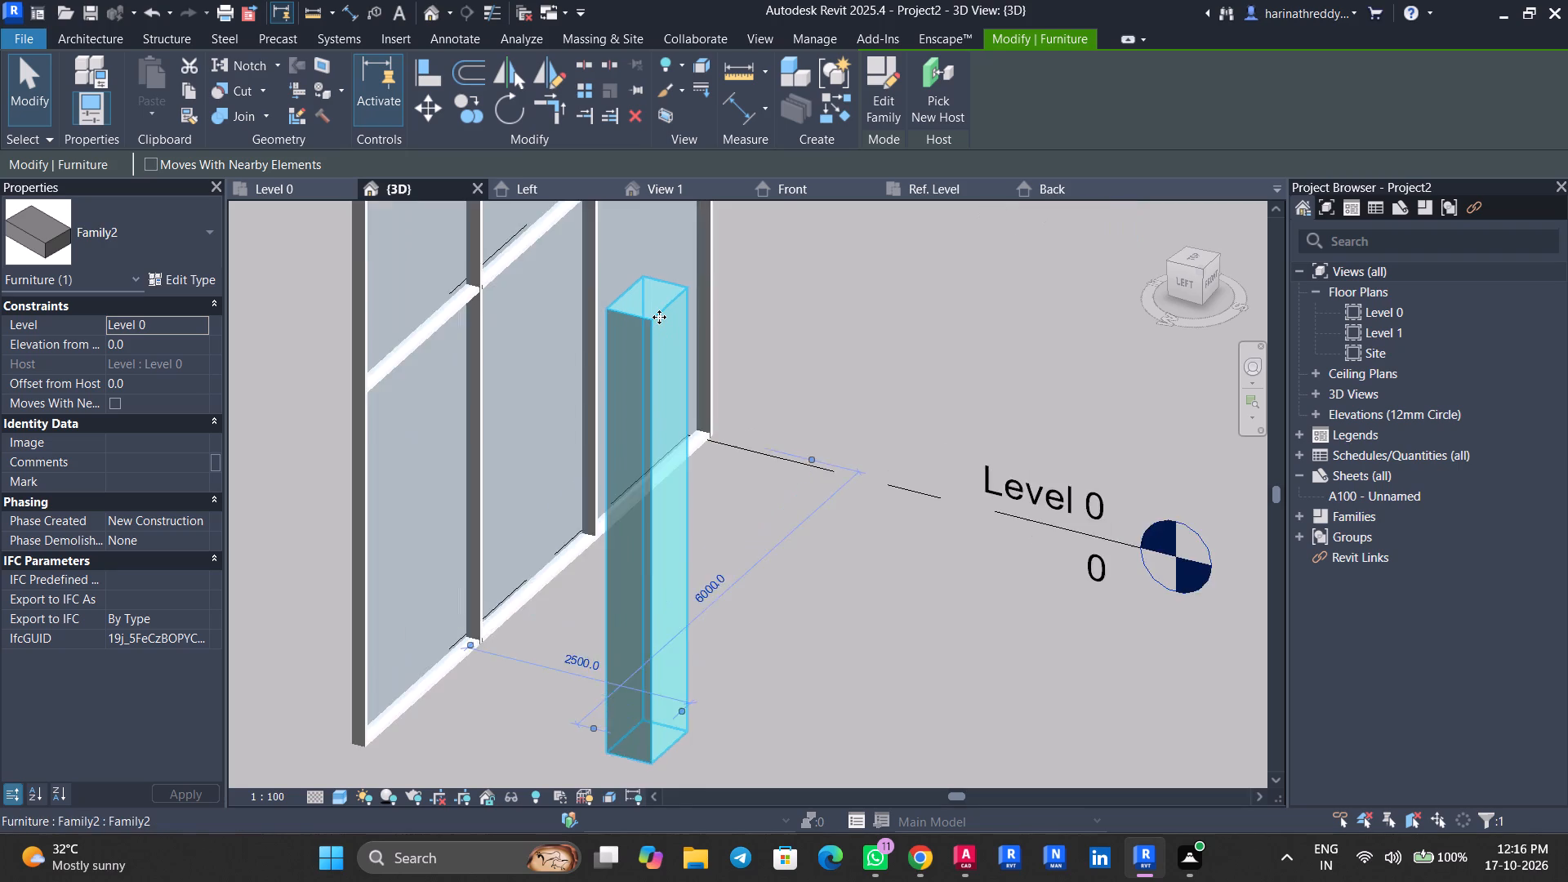
scroll(659, 317, up, 6)
scroll(642, 318, down, 7)
middle_drag(663, 366, 681, 403)
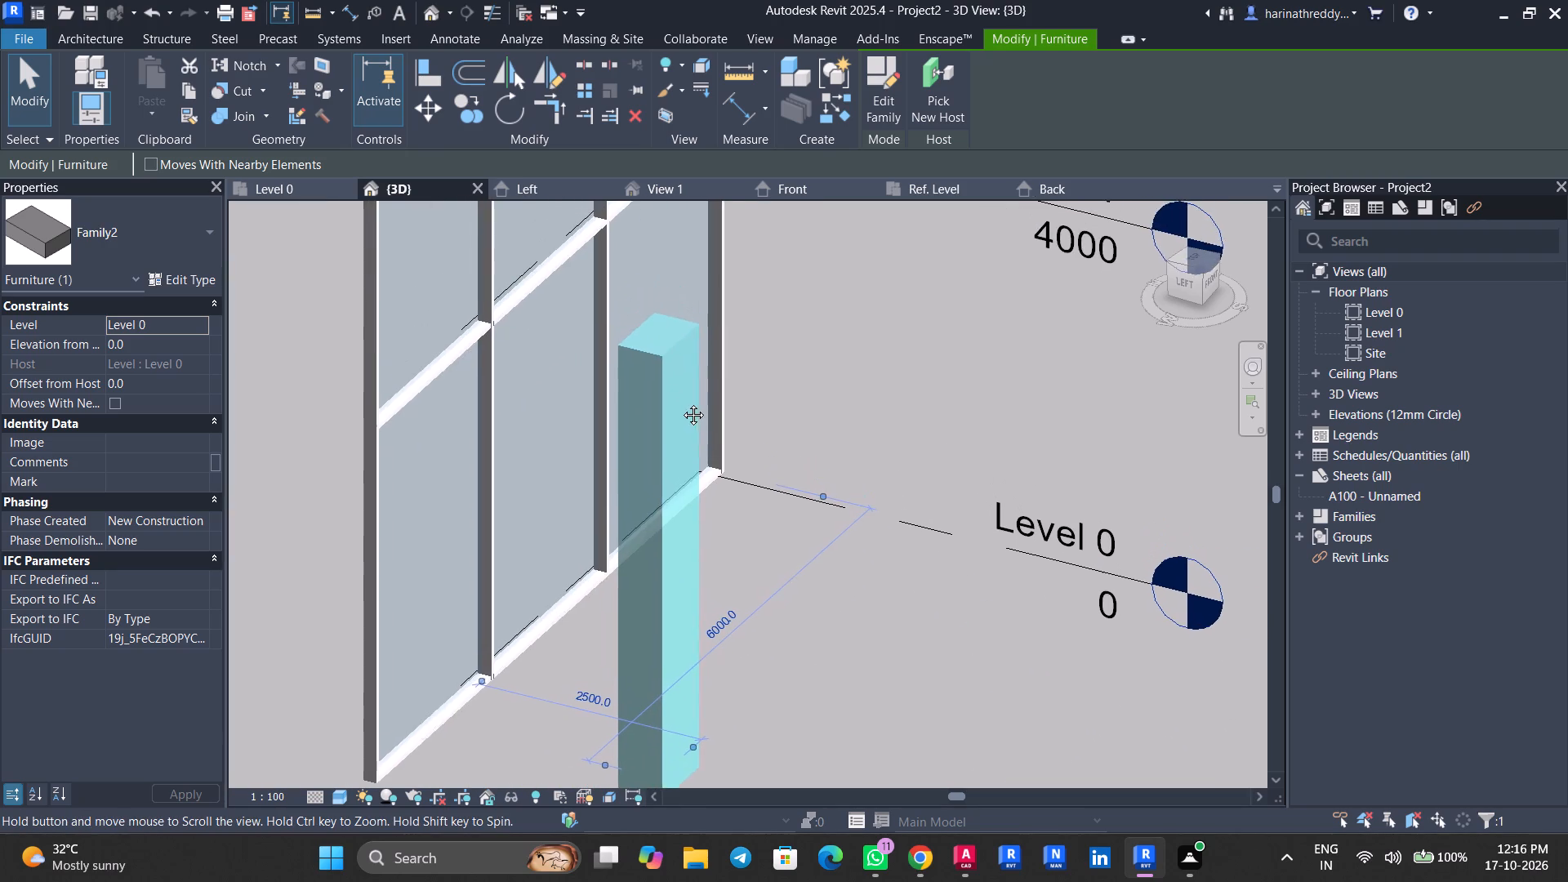
middle_drag(681, 403, 705, 369)
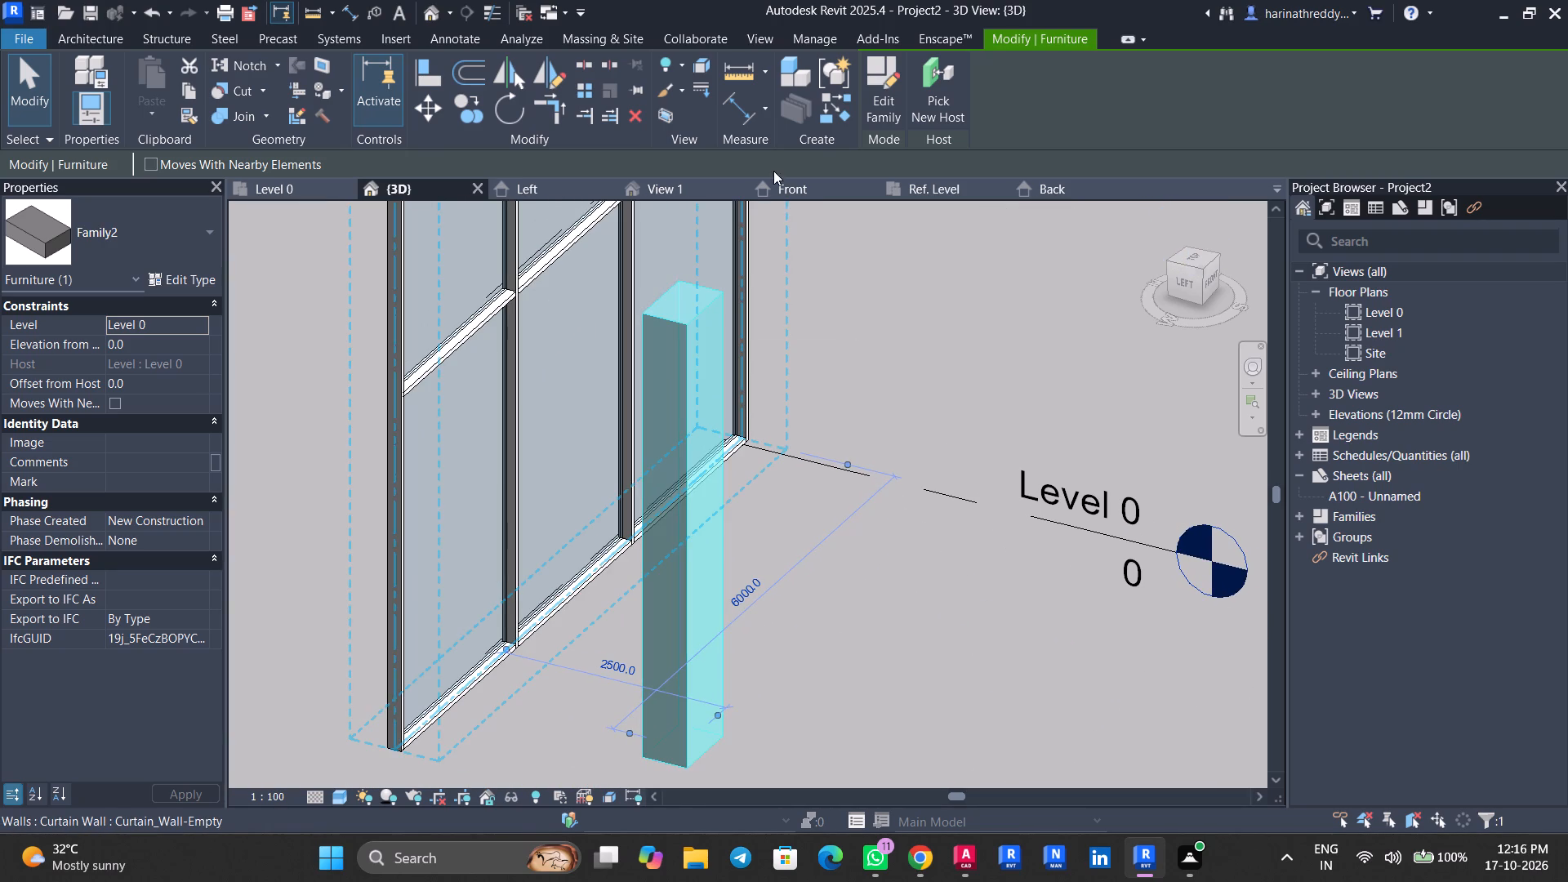
scroll(1549, 16, down, 2)
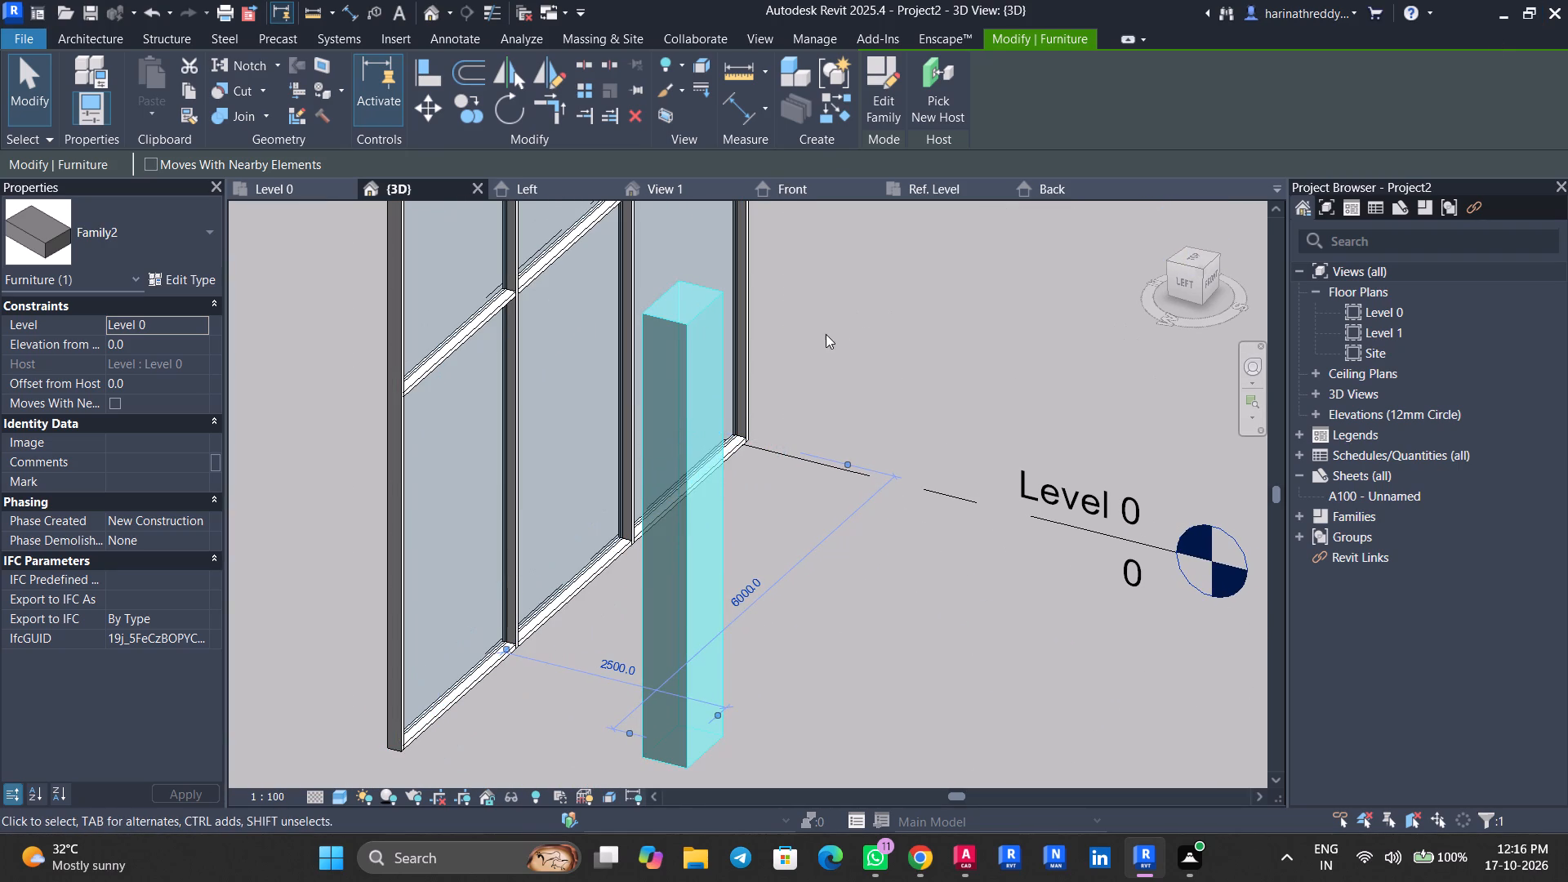
click(920, 297)
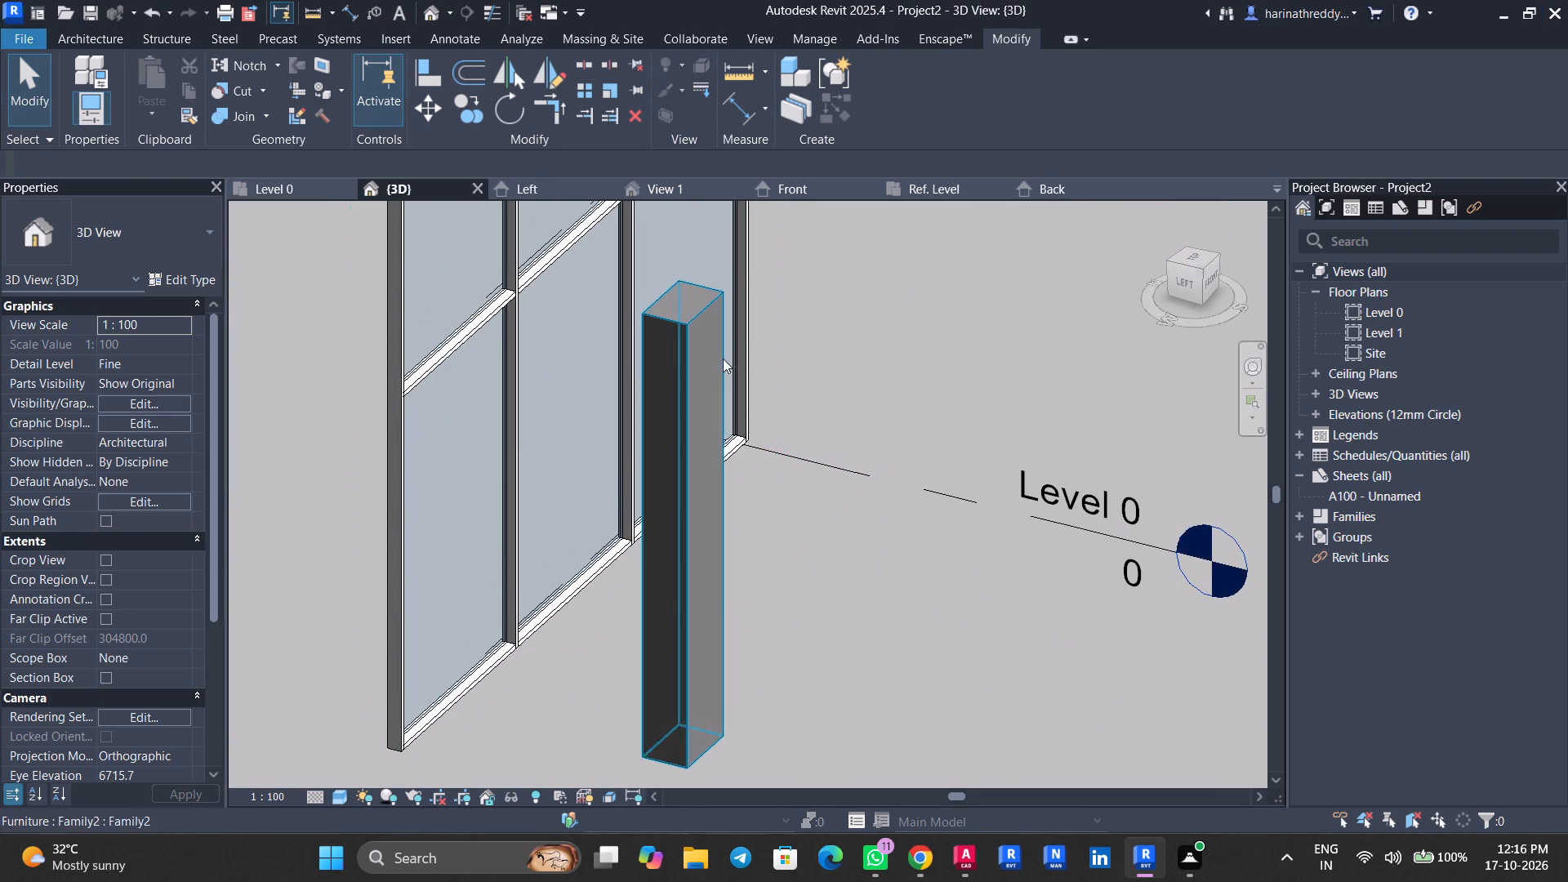
Start an Enscape live rendering of Project2's 3D view.
click(948, 38)
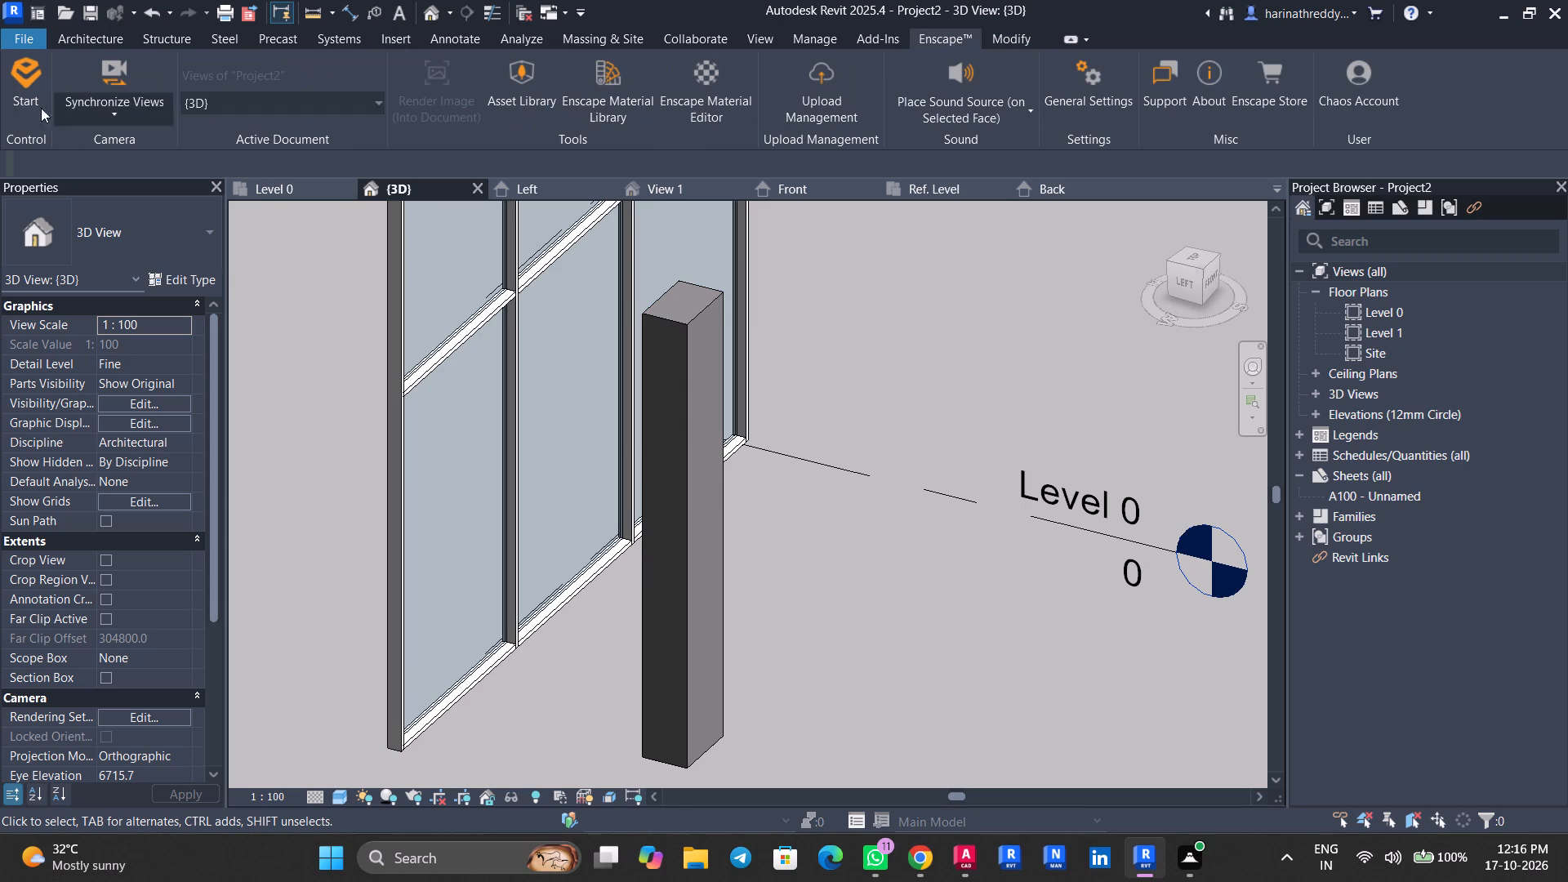
click(2, 107)
click(40, 101)
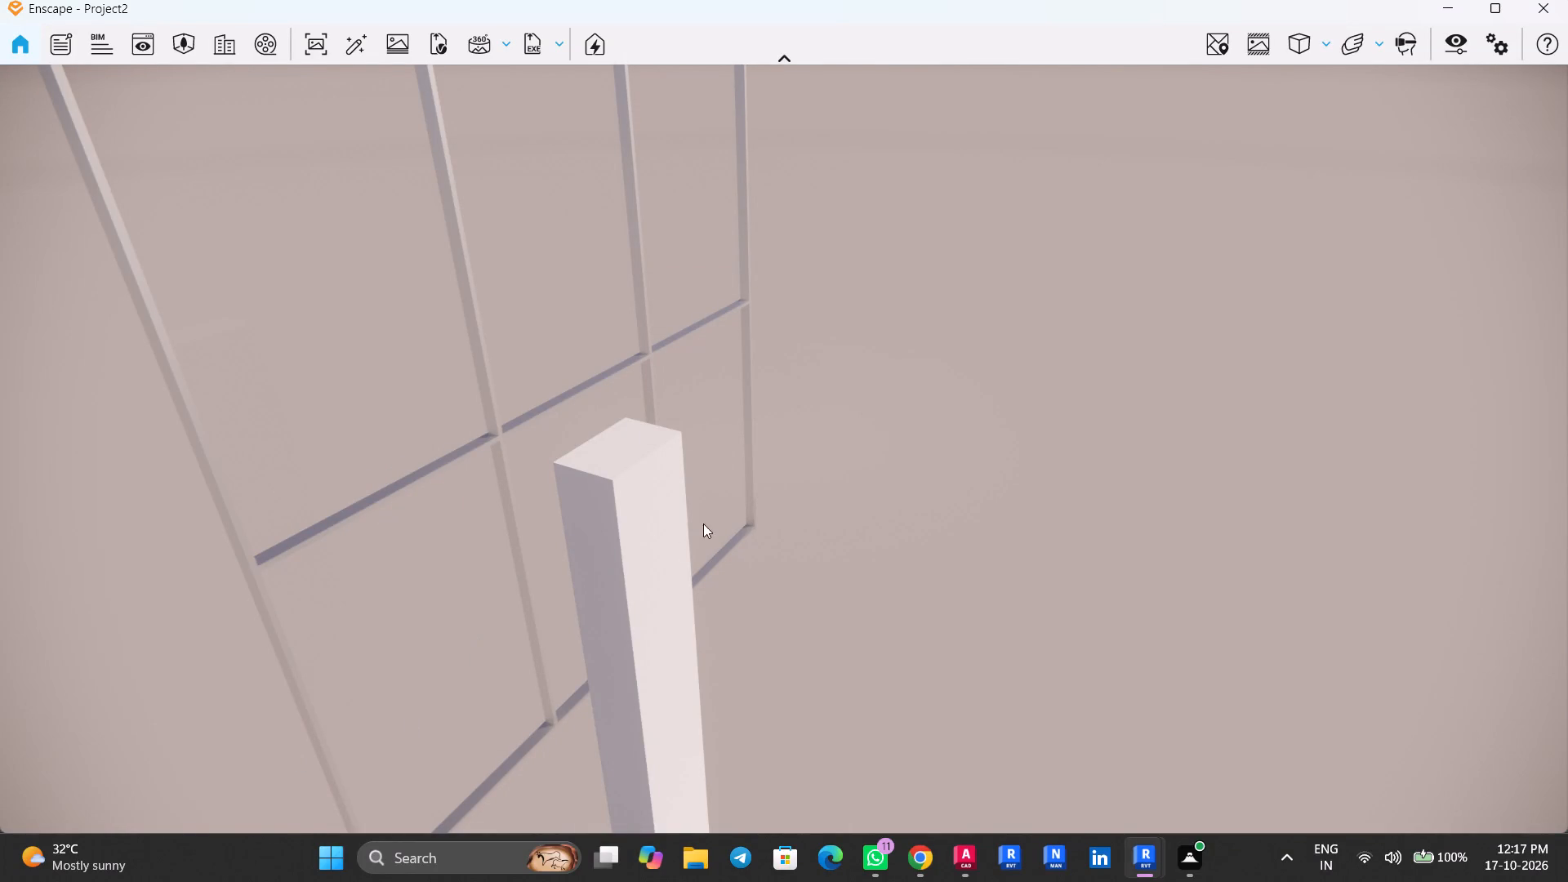
Examine the box and curtain wall in the Enscape rendering from several angles and distances.
drag(898, 411, 716, 183)
scroll(898, 421, down, 5)
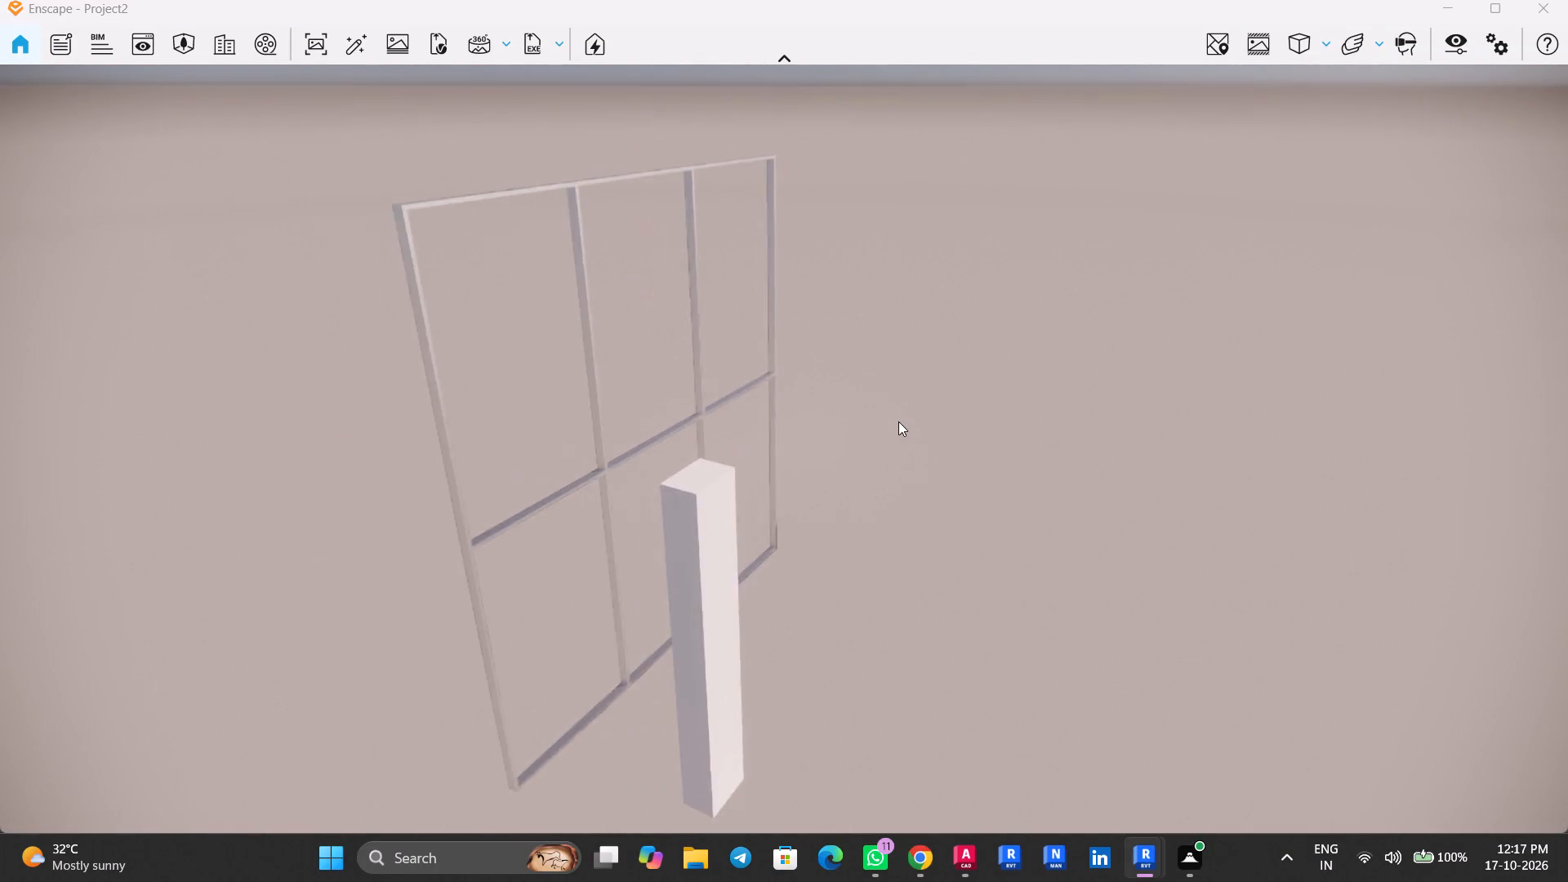
scroll(898, 421, down, 6)
scroll(878, 556, up, 12)
drag(842, 679, 880, 537)
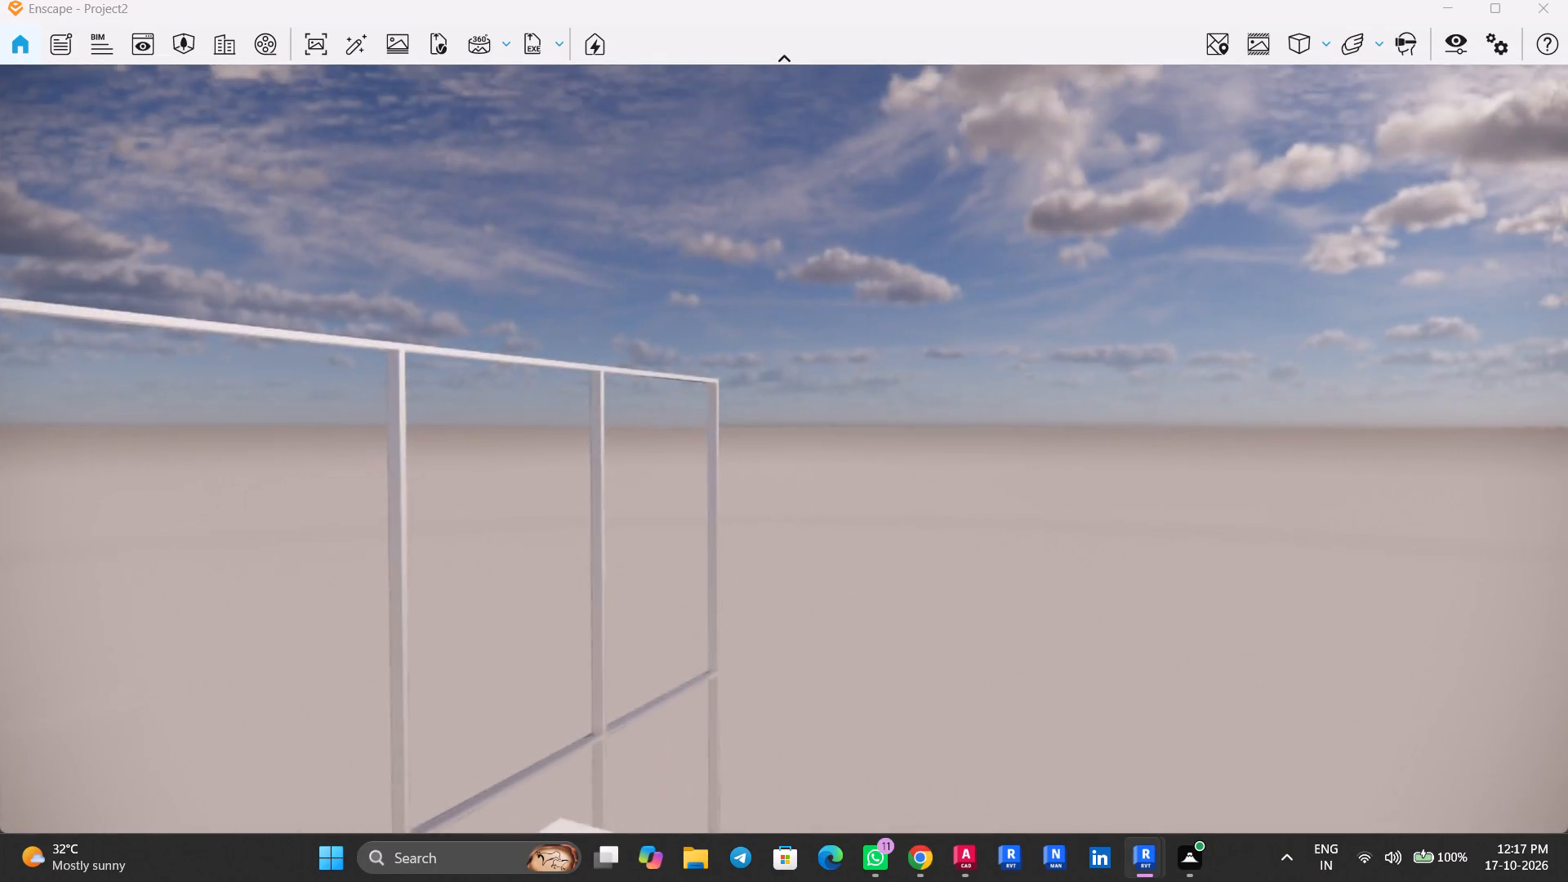
drag(880, 537, 821, 640)
middle_drag(835, 661, 1143, 65)
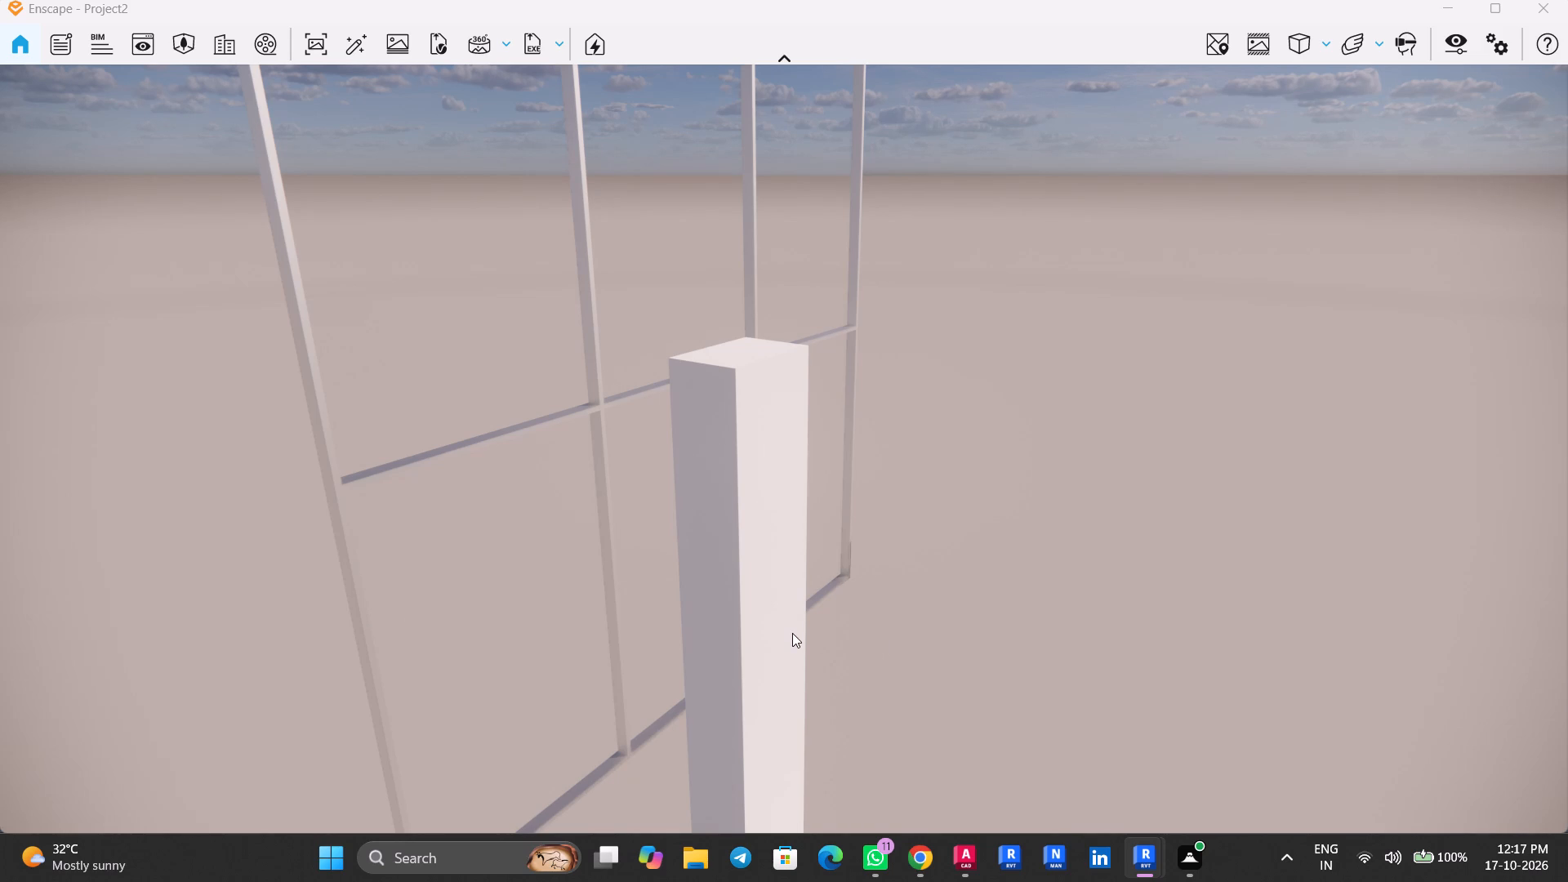
Look through Enscape's Asset Library, BIM Information and Collaborative Annotation, and reopen the Asset Library ready for a search.
click(186, 56)
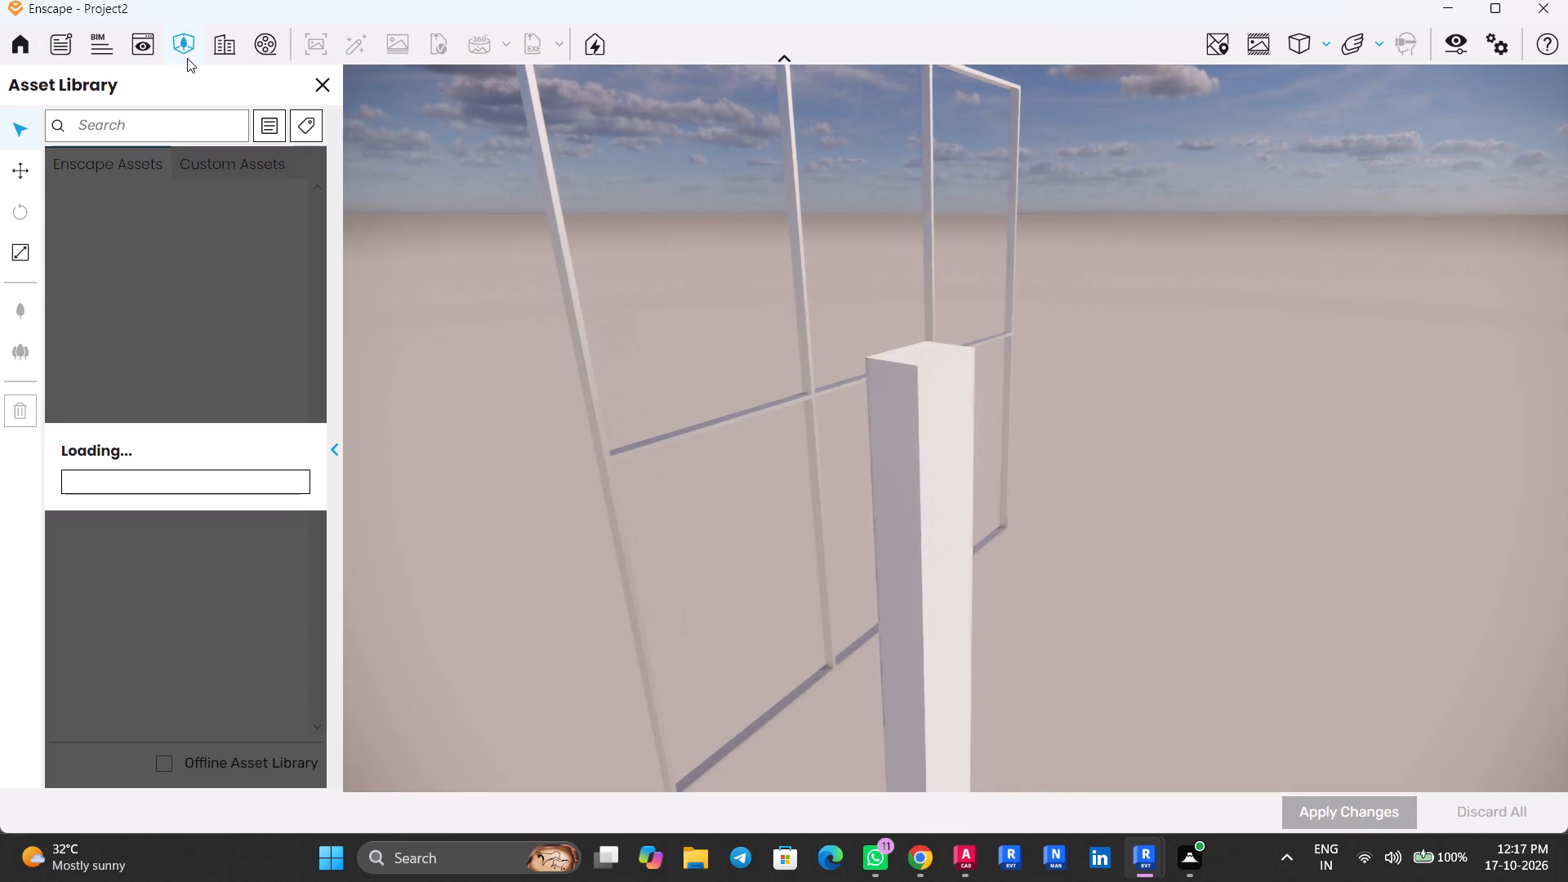
click(327, 91)
click(109, 52)
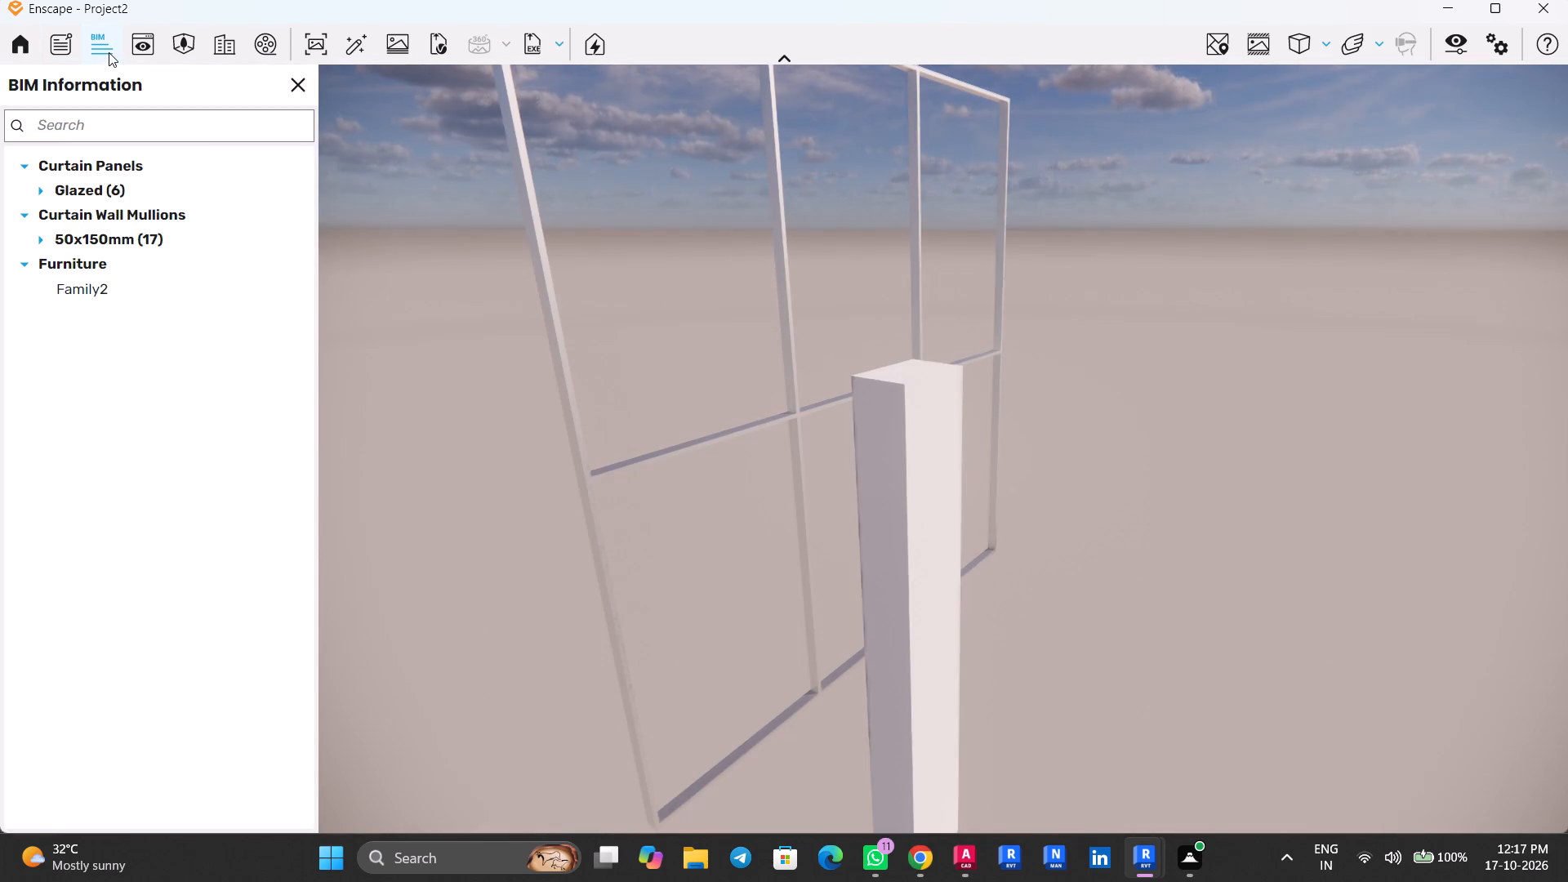
click(296, 87)
click(68, 49)
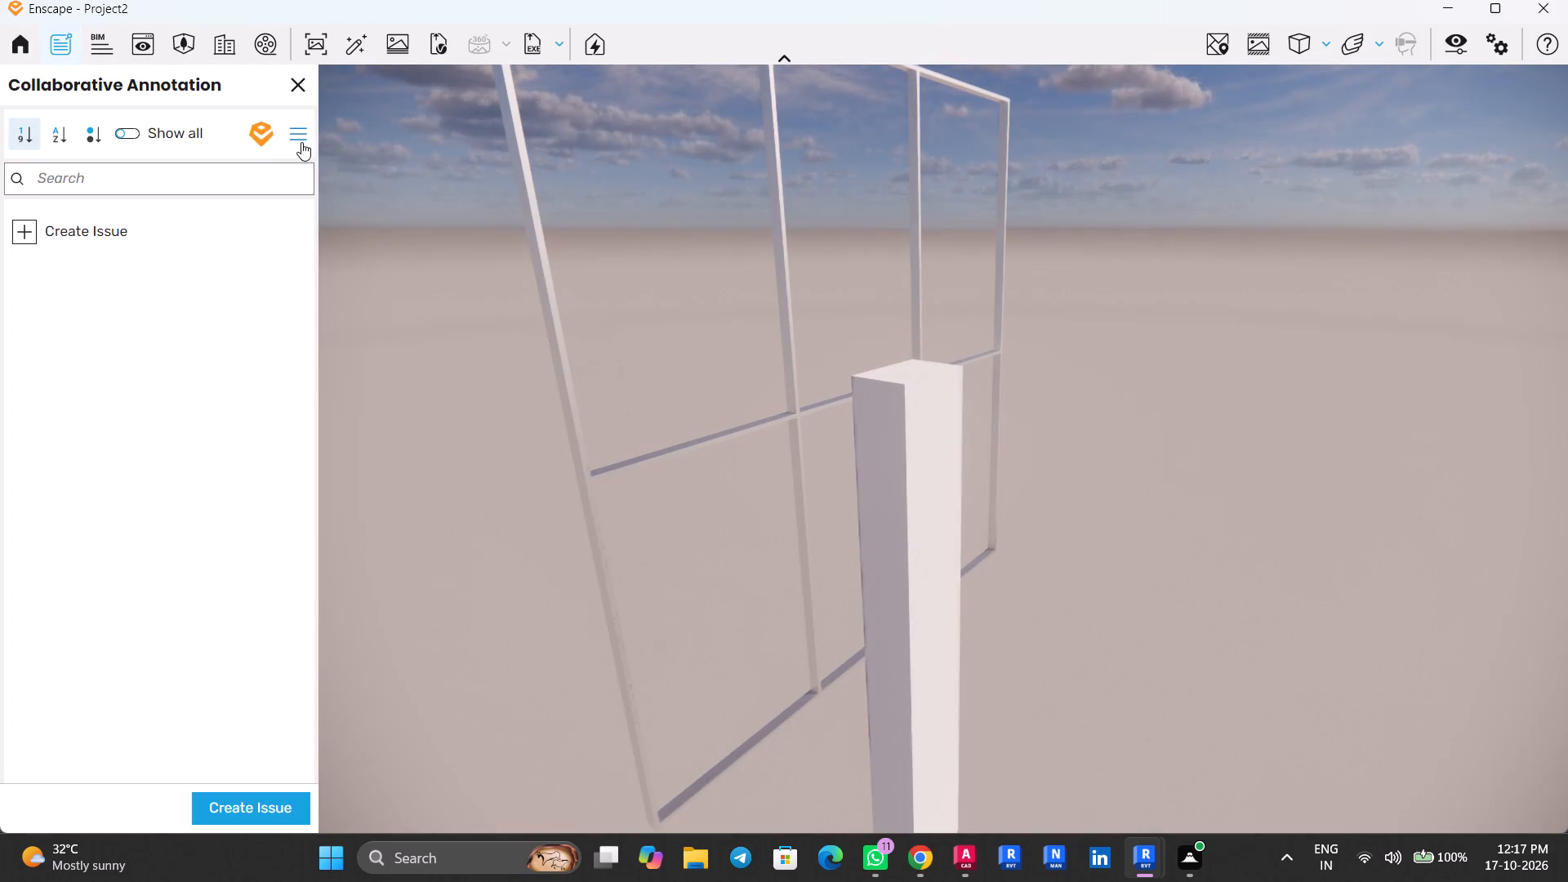
click(294, 97)
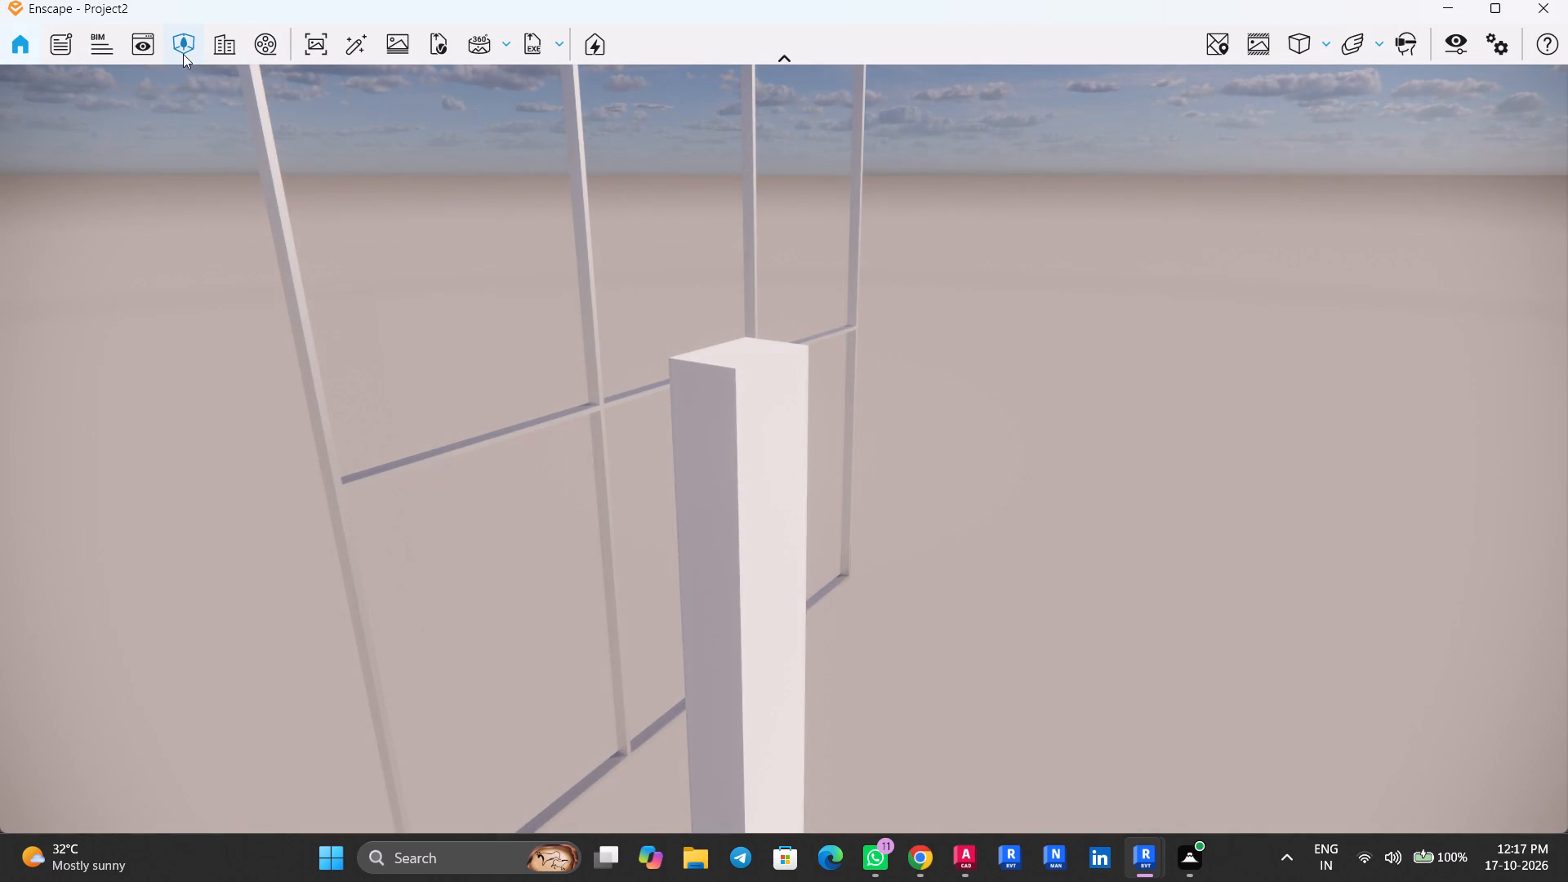
click(183, 50)
click(139, 131)
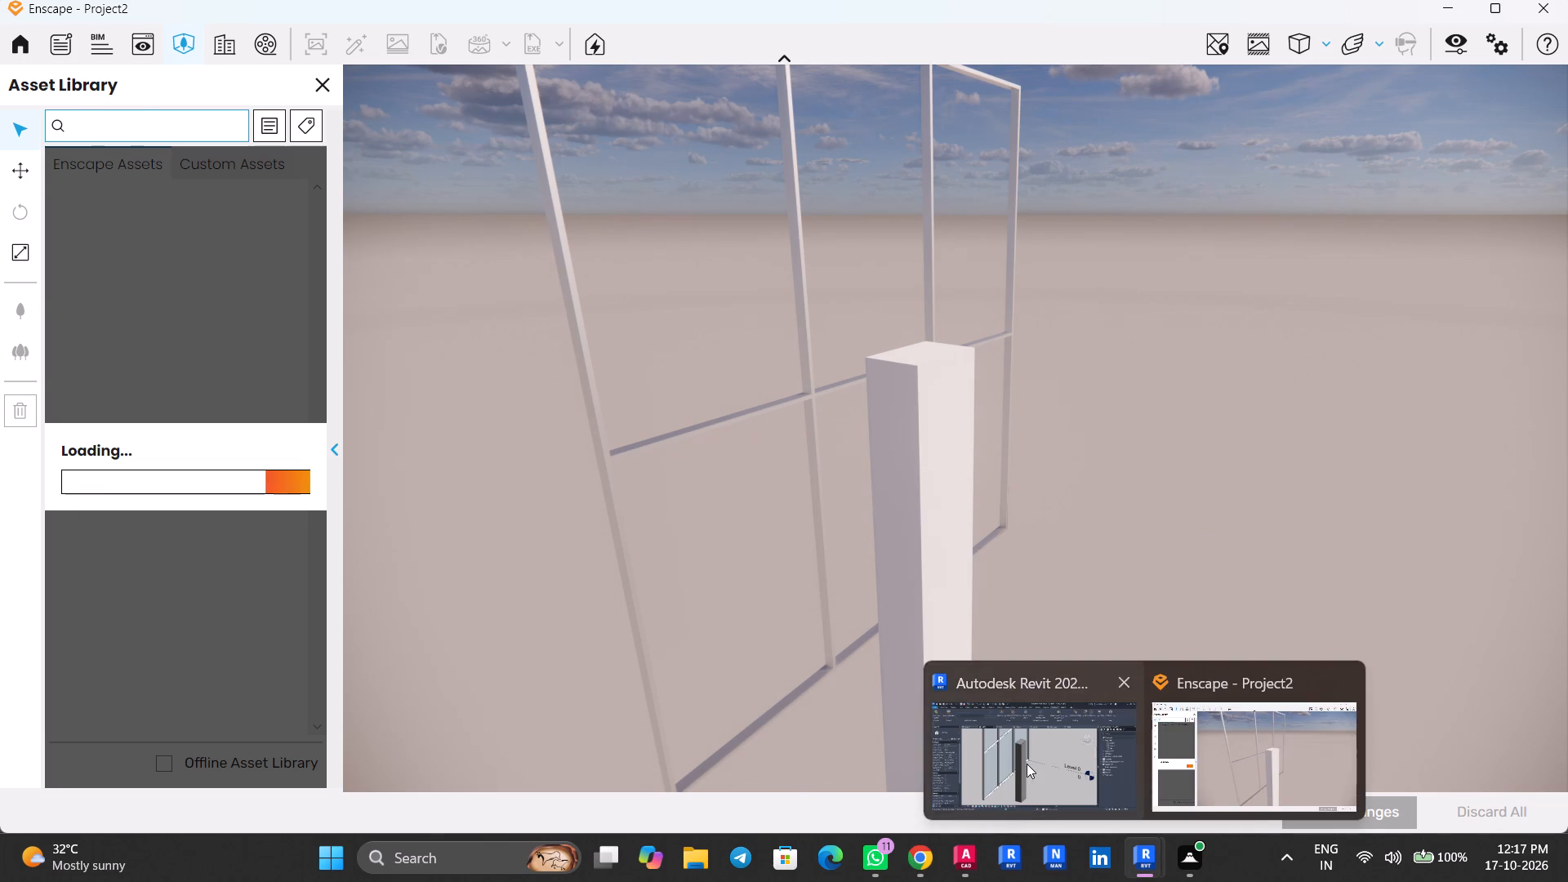
Switch back to the Revit window showing Project2's 3D view.
click(1026, 762)
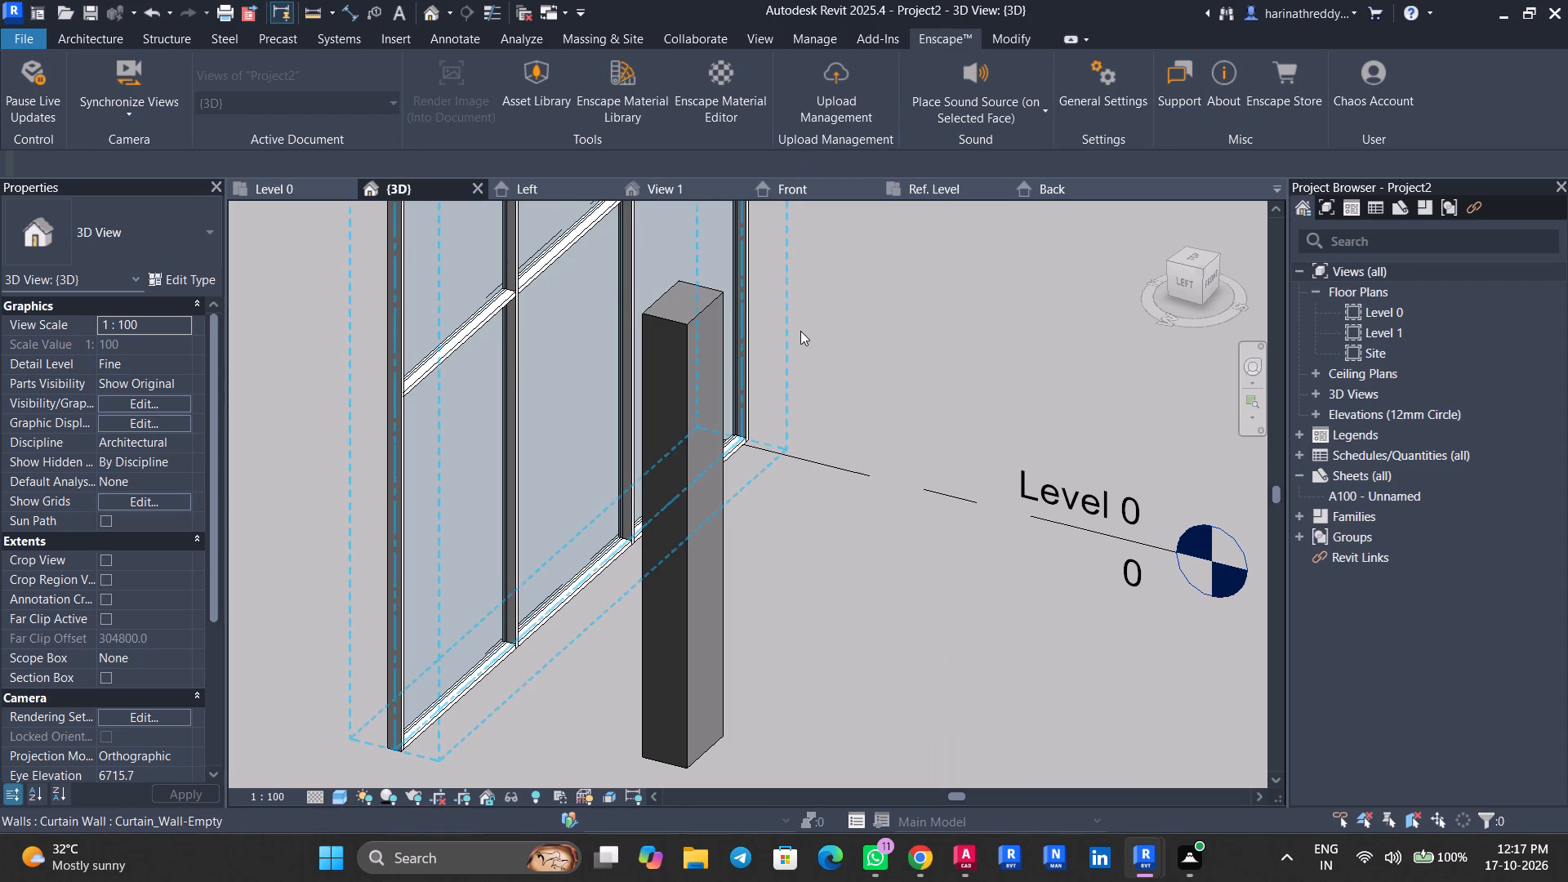
Open the Enscape Material Library and get ready to search it for materials.
scroll(802, 331, down, 4)
middle_drag(798, 336, 765, 435)
scroll(764, 444, up, 2)
middle_drag(846, 440, 791, 492)
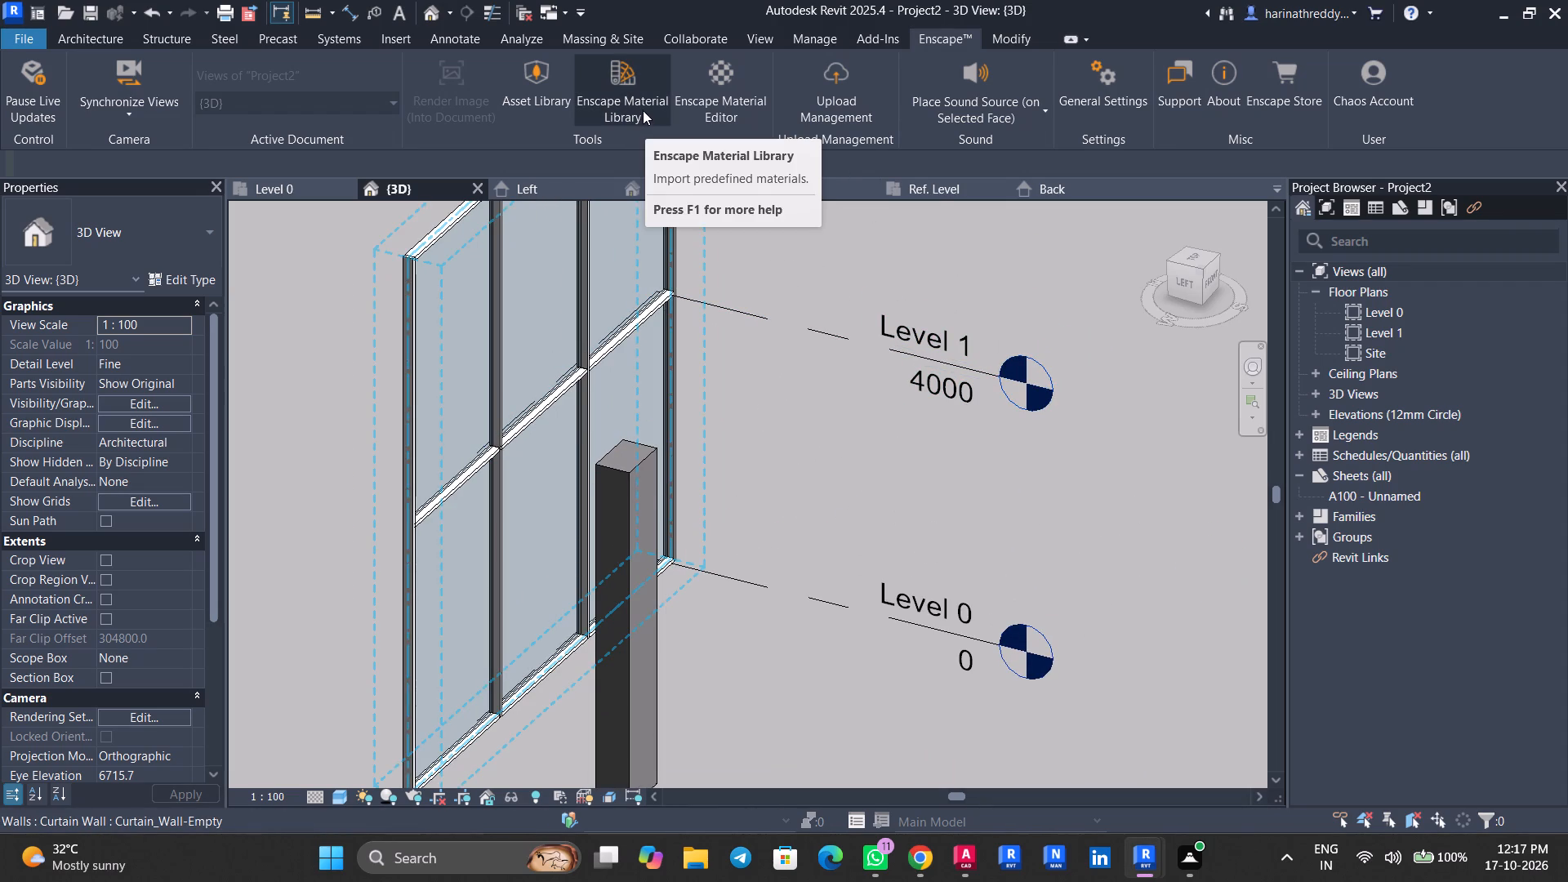
click(641, 109)
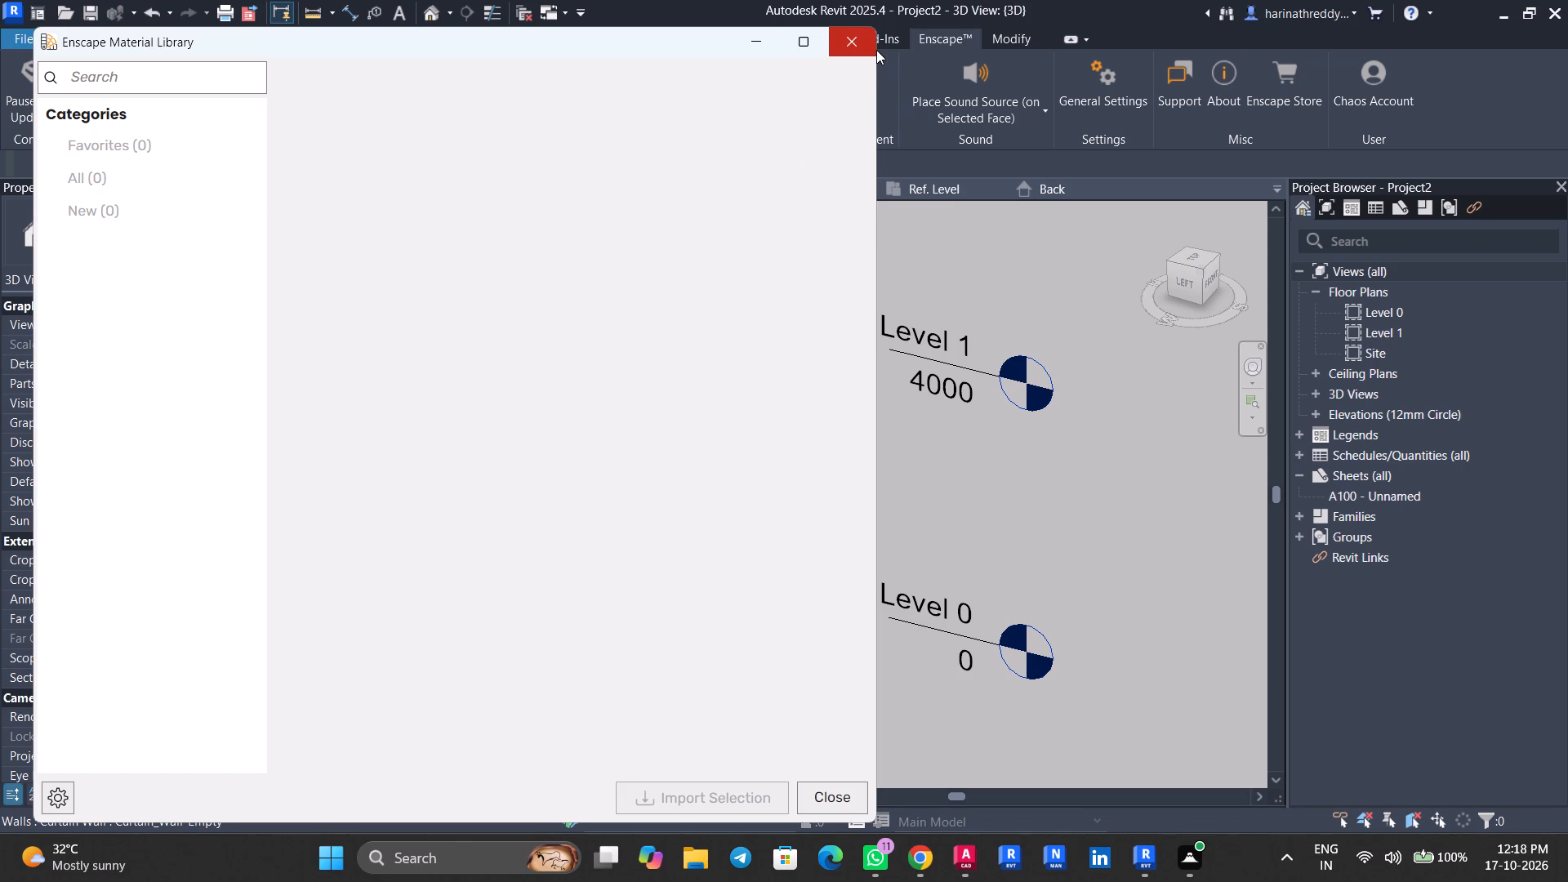
click(199, 71)
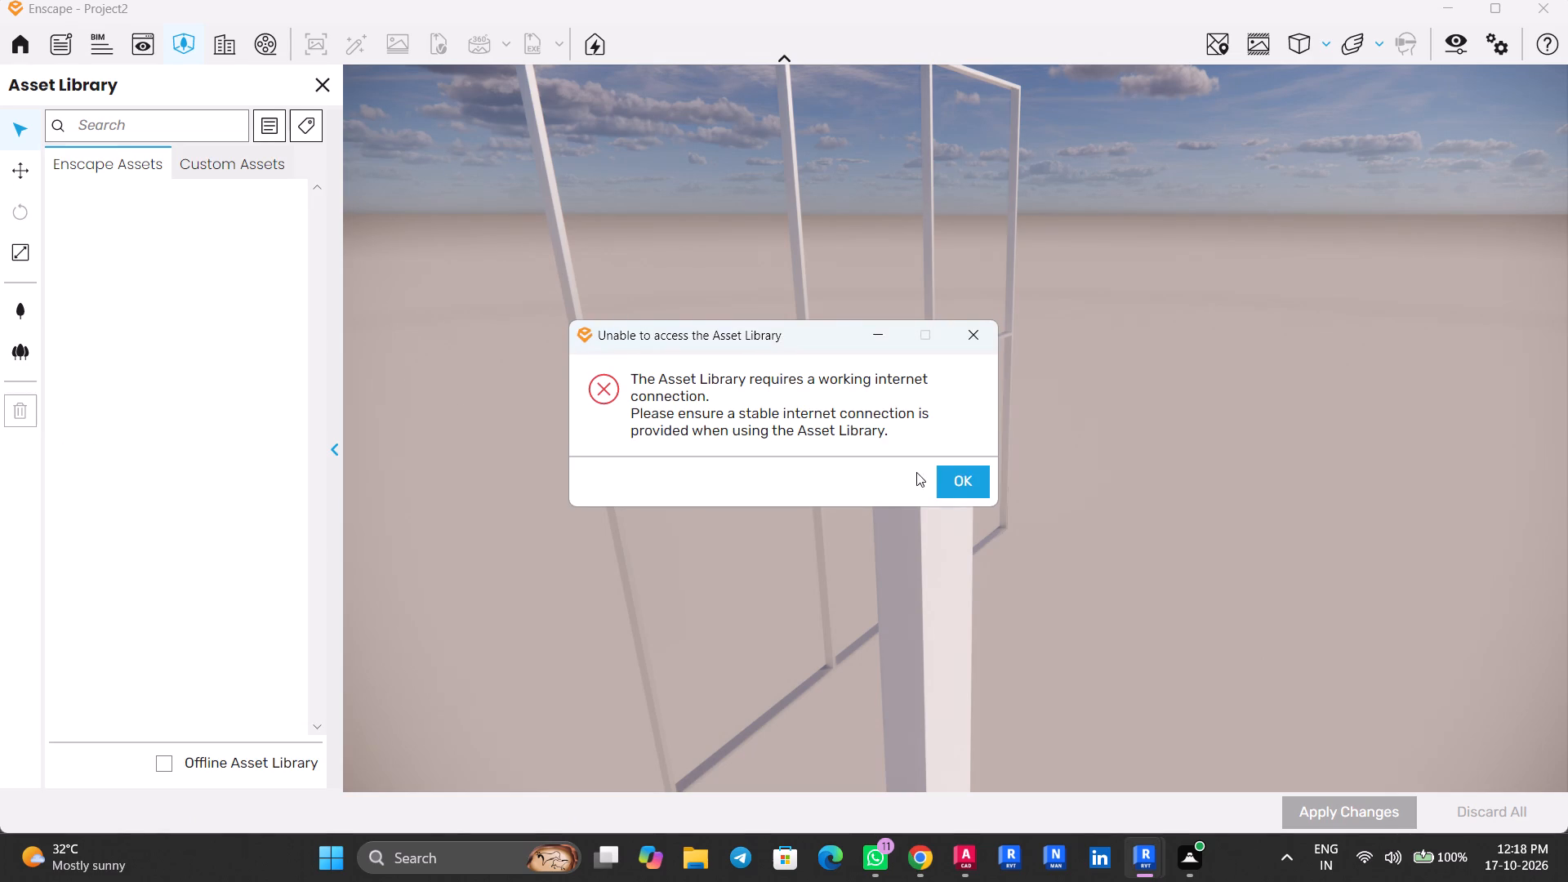
Close the Enscape rendering window and the Enscape Material Library.
click(954, 486)
click(1567, 0)
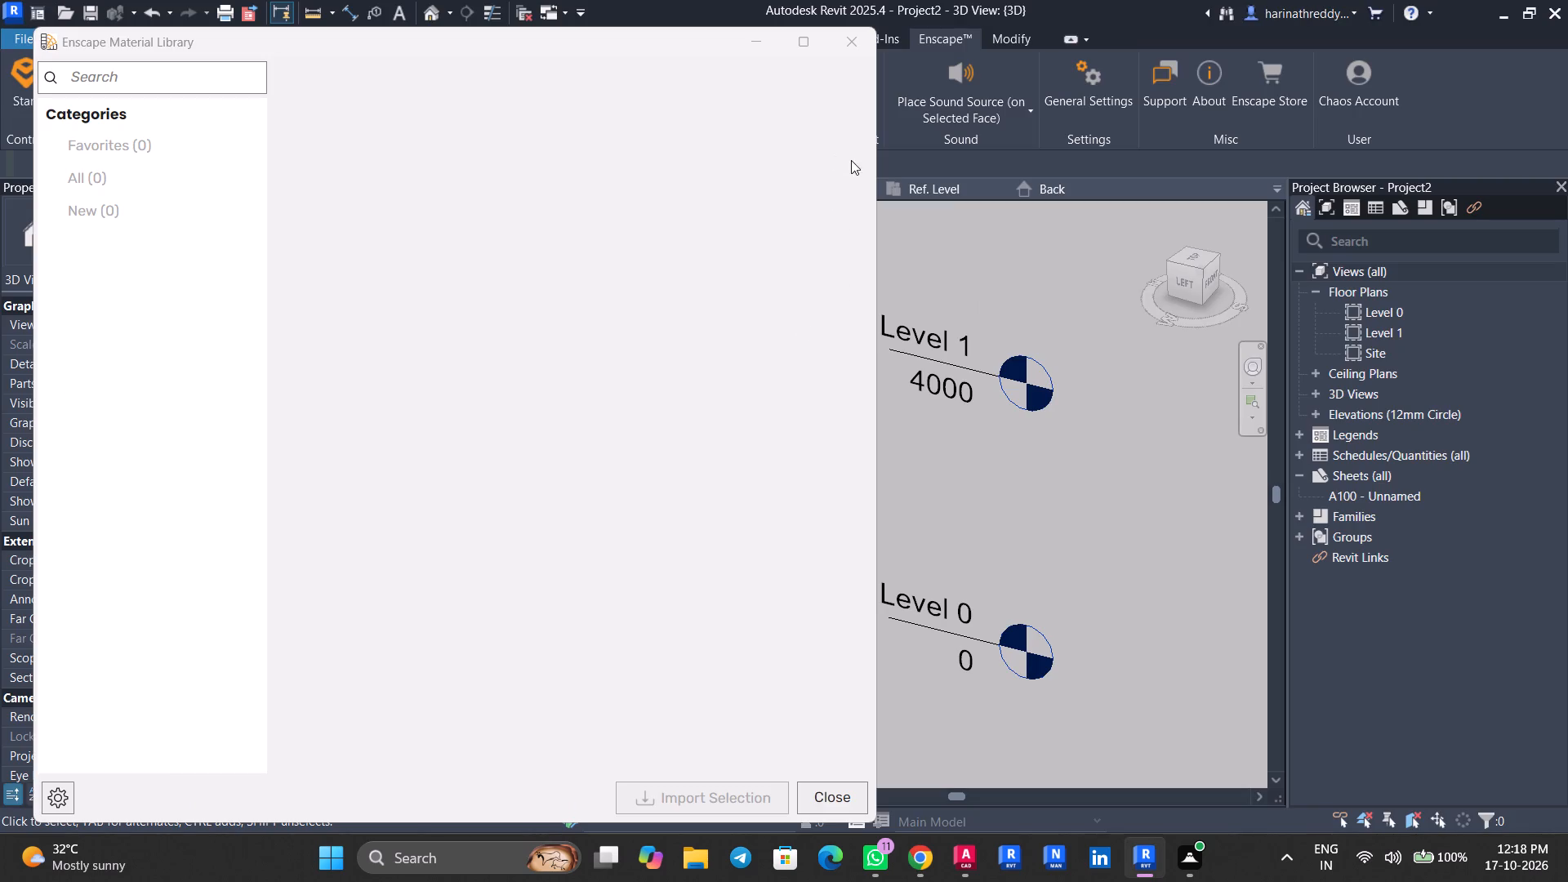
click(857, 45)
Look at the Air Infiltration Barrier and Analytical Floor Surface materials in the Enscape Material Editor, and close it.
click(715, 107)
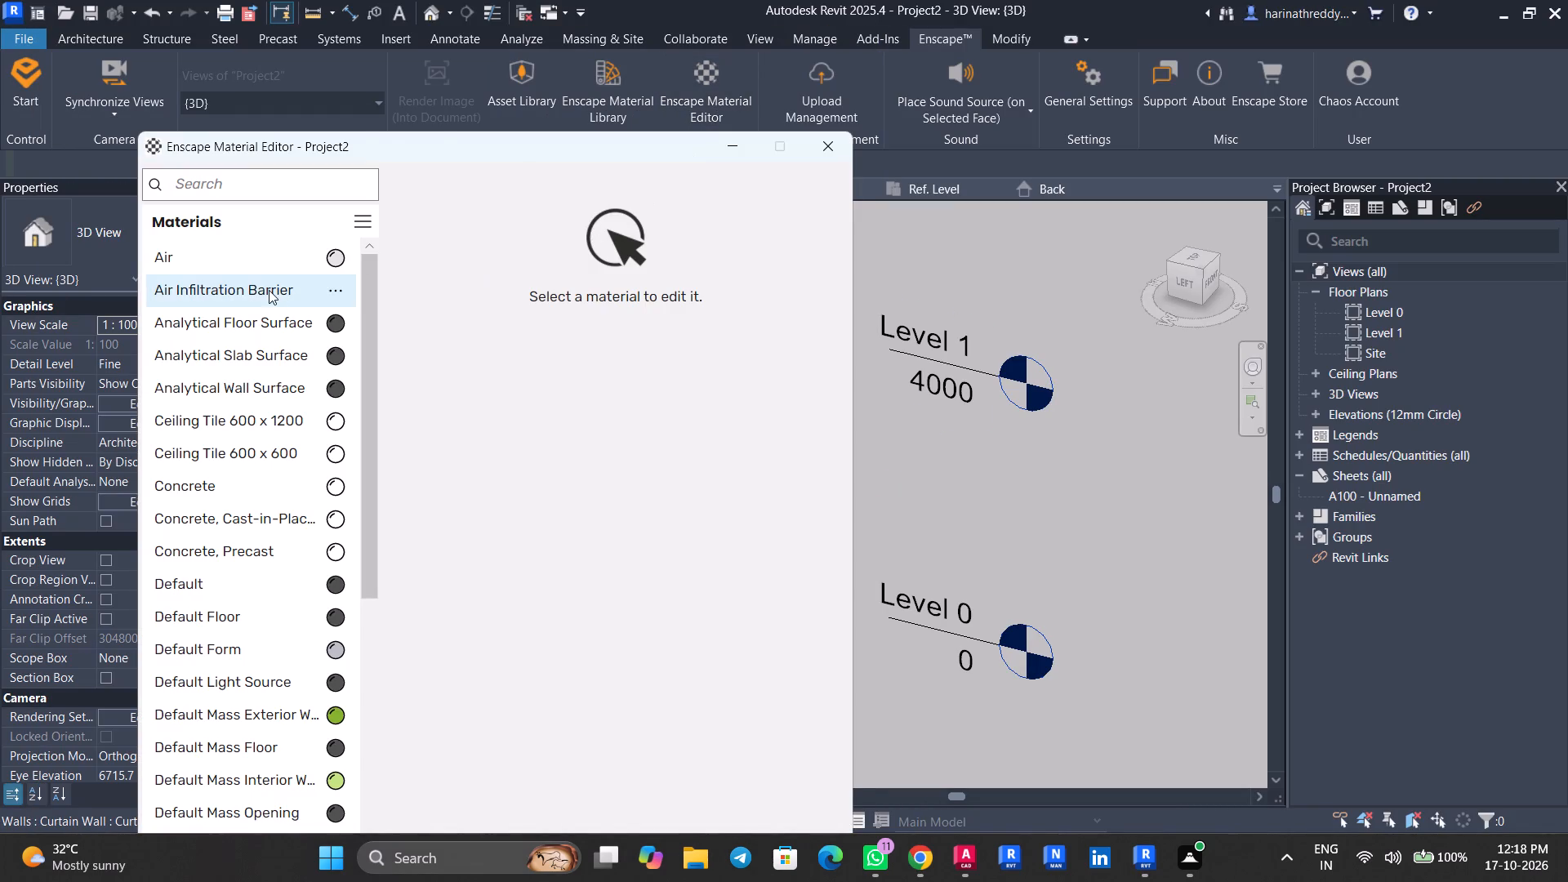
click(269, 287)
click(236, 345)
click(235, 326)
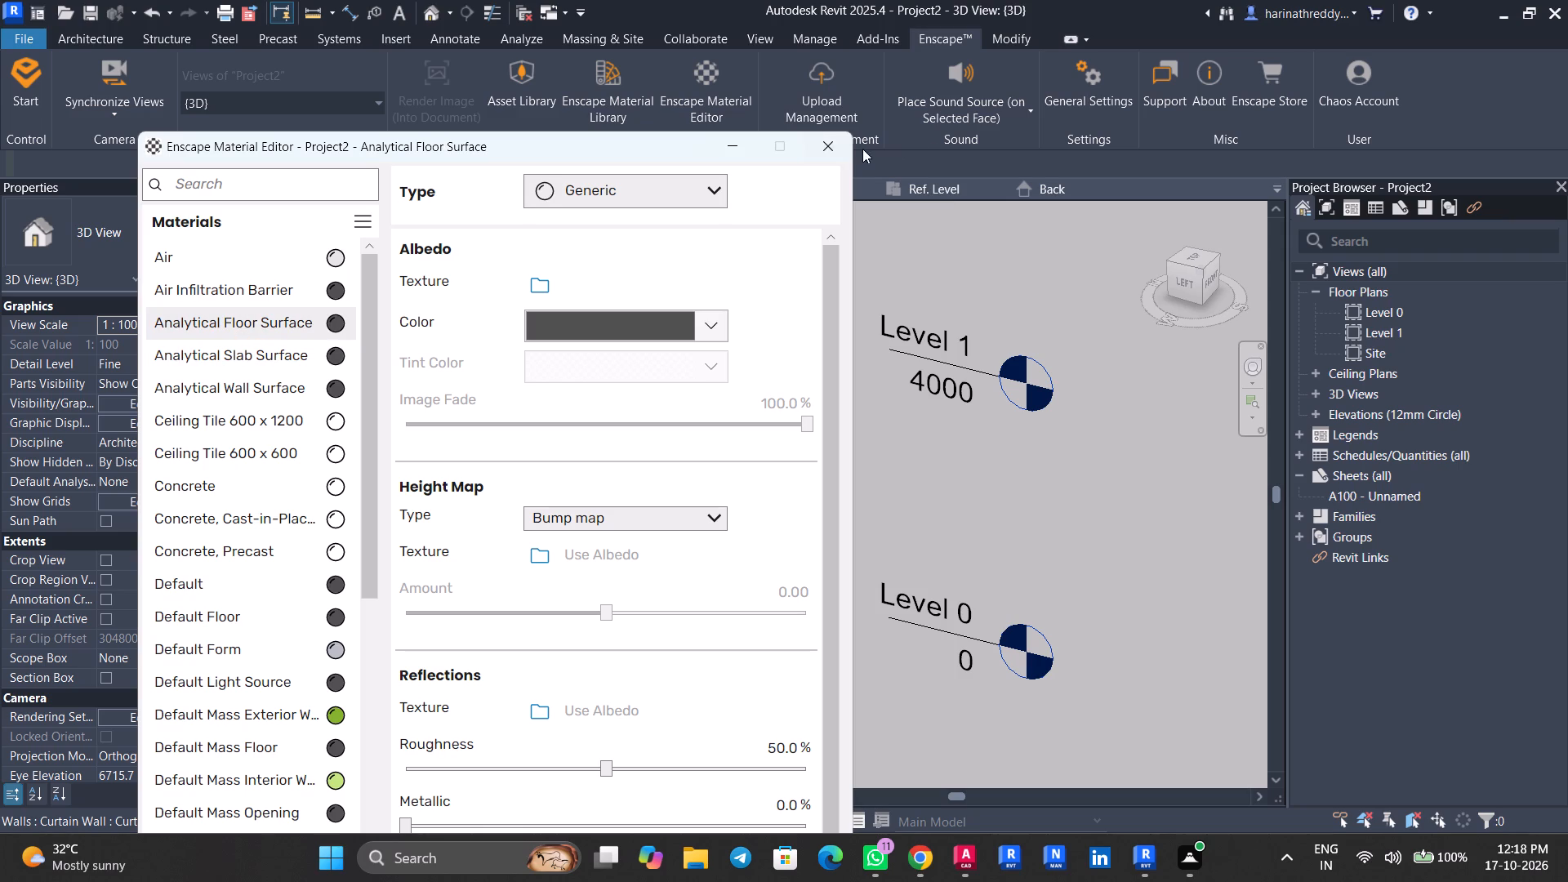
click(836, 151)
click(866, 323)
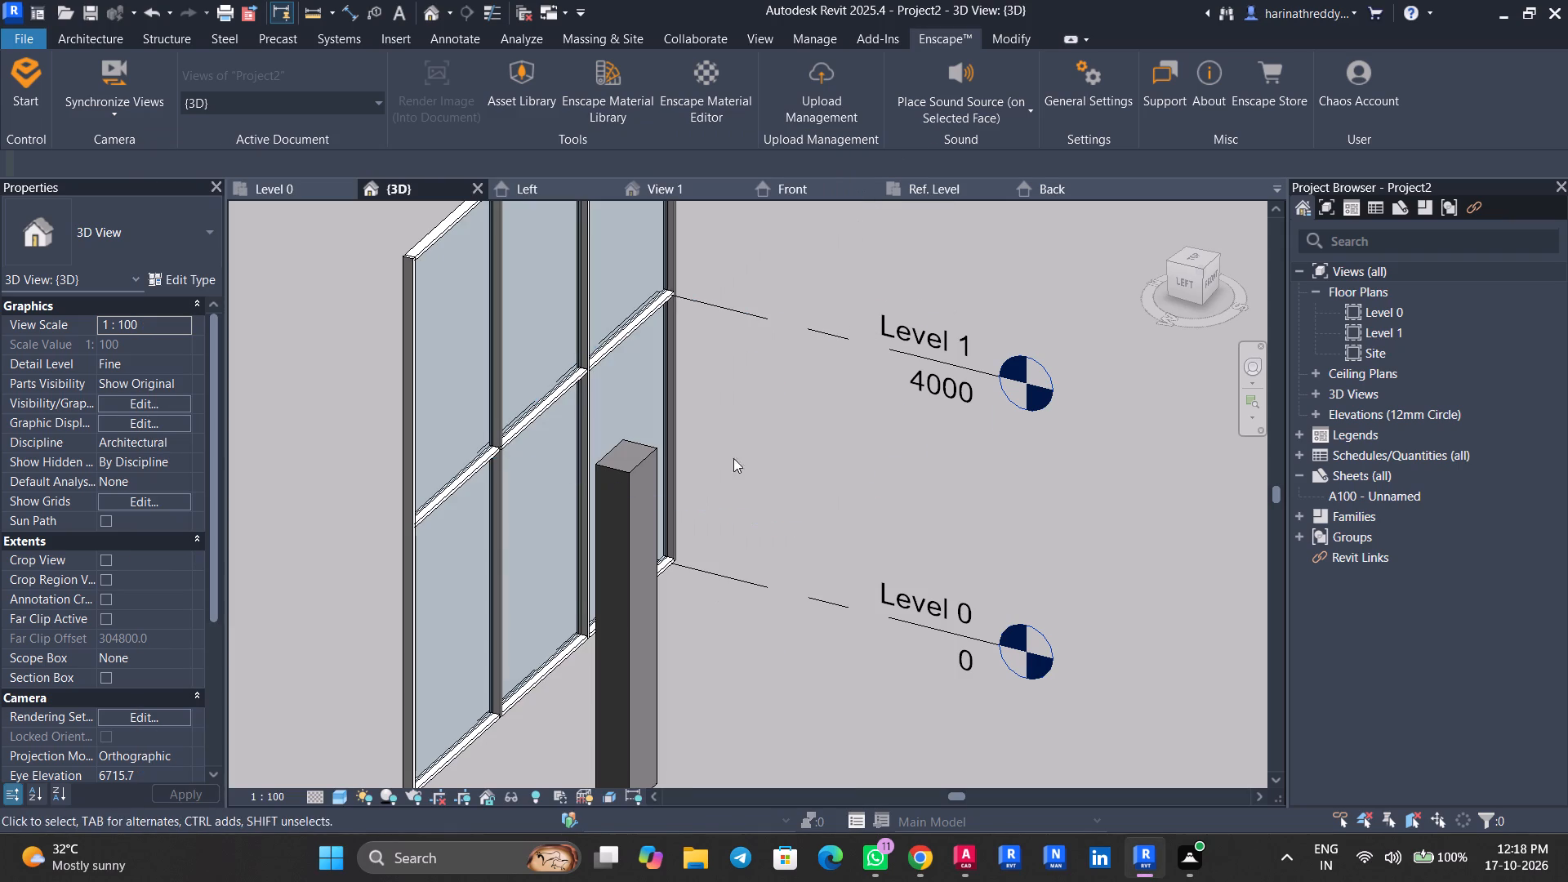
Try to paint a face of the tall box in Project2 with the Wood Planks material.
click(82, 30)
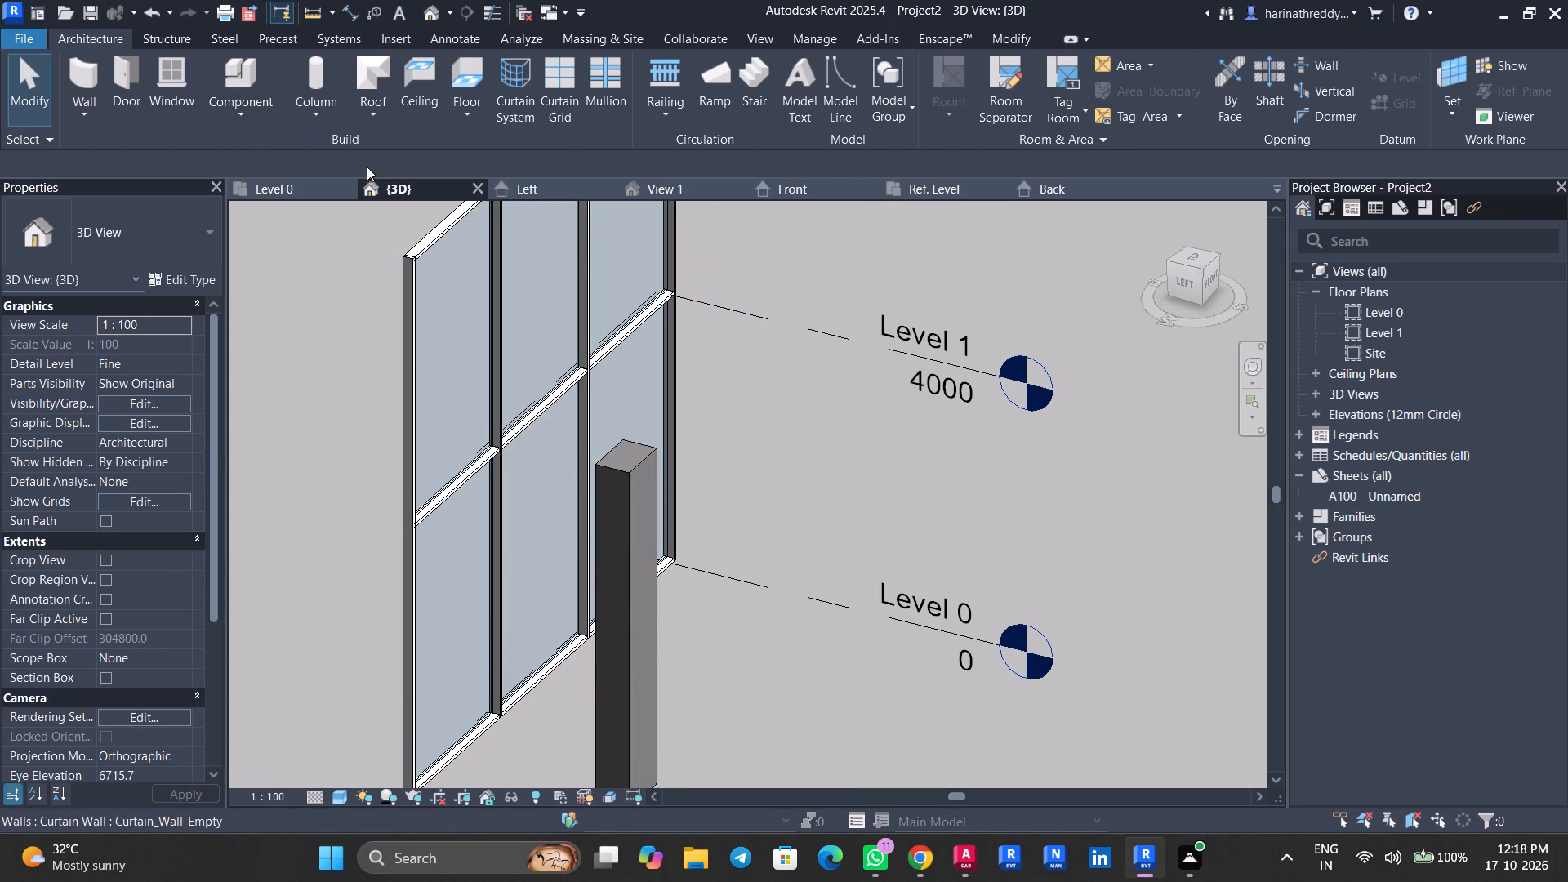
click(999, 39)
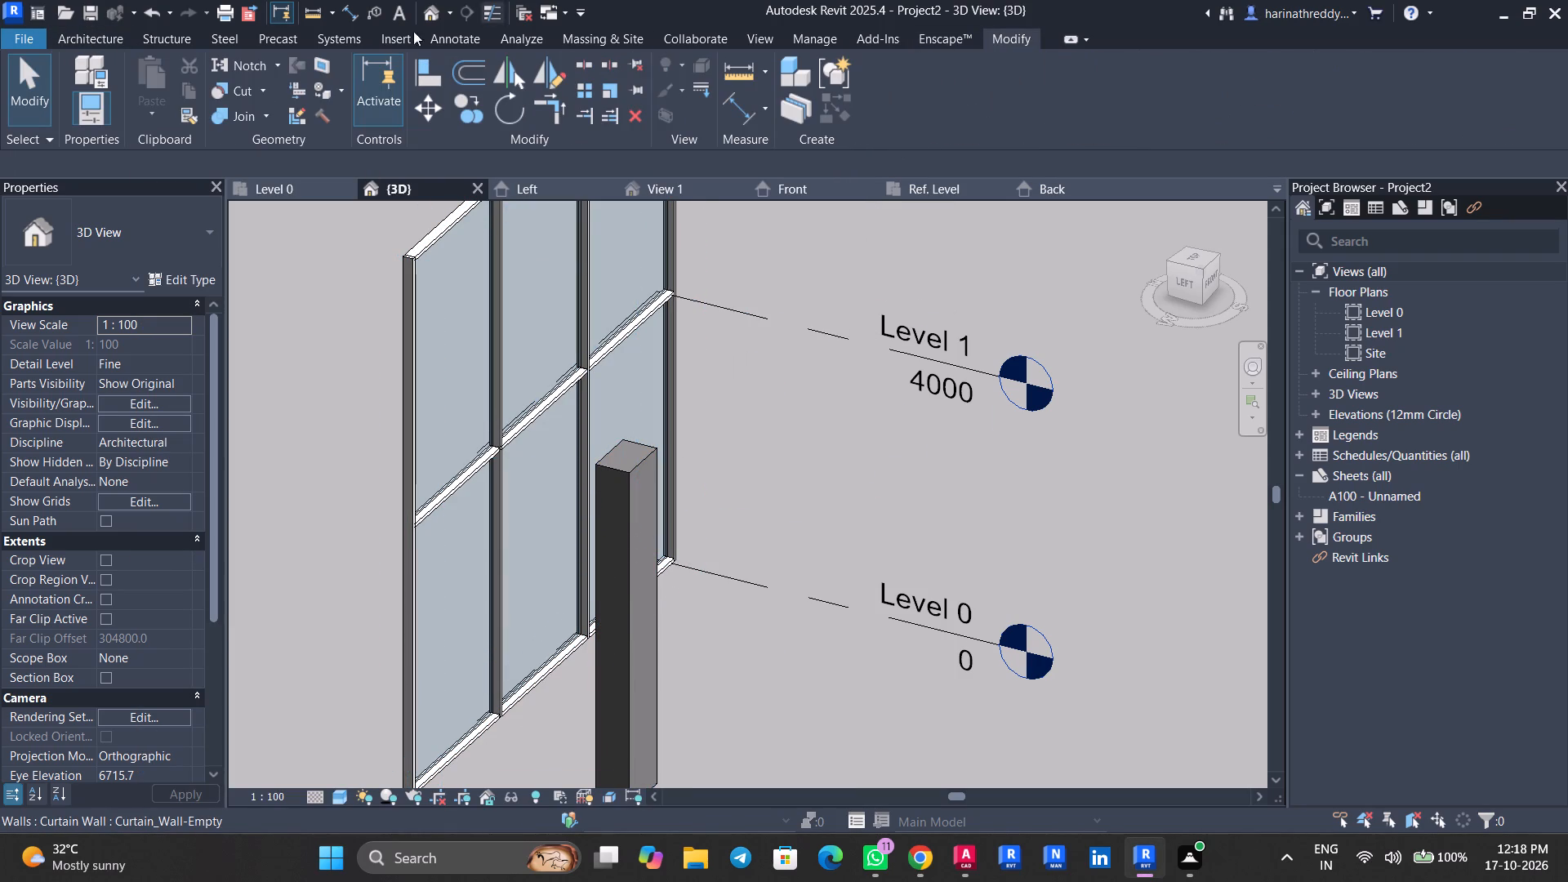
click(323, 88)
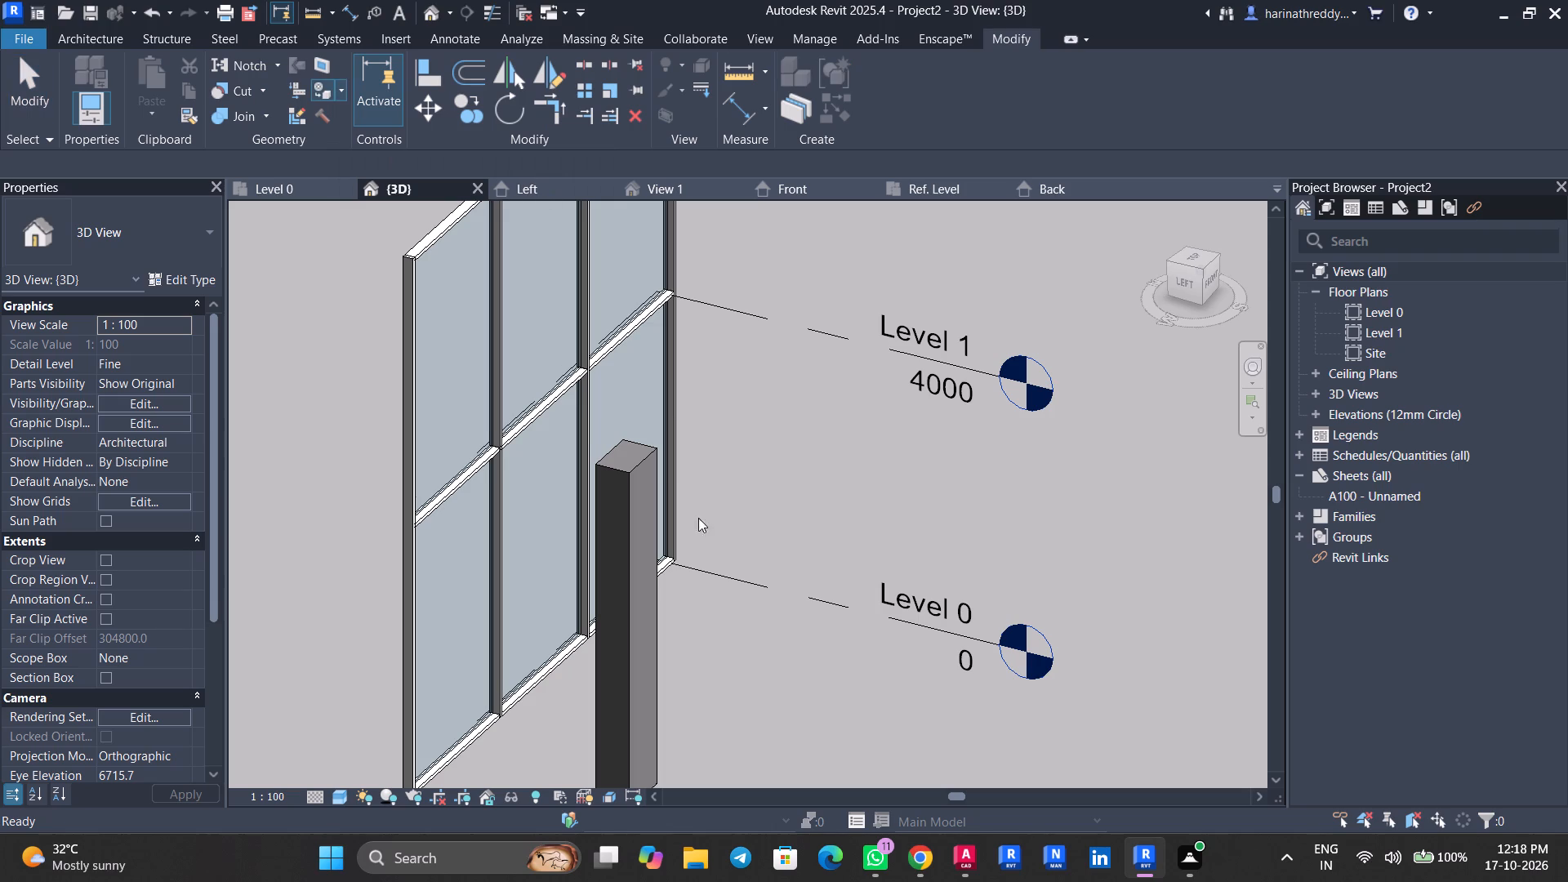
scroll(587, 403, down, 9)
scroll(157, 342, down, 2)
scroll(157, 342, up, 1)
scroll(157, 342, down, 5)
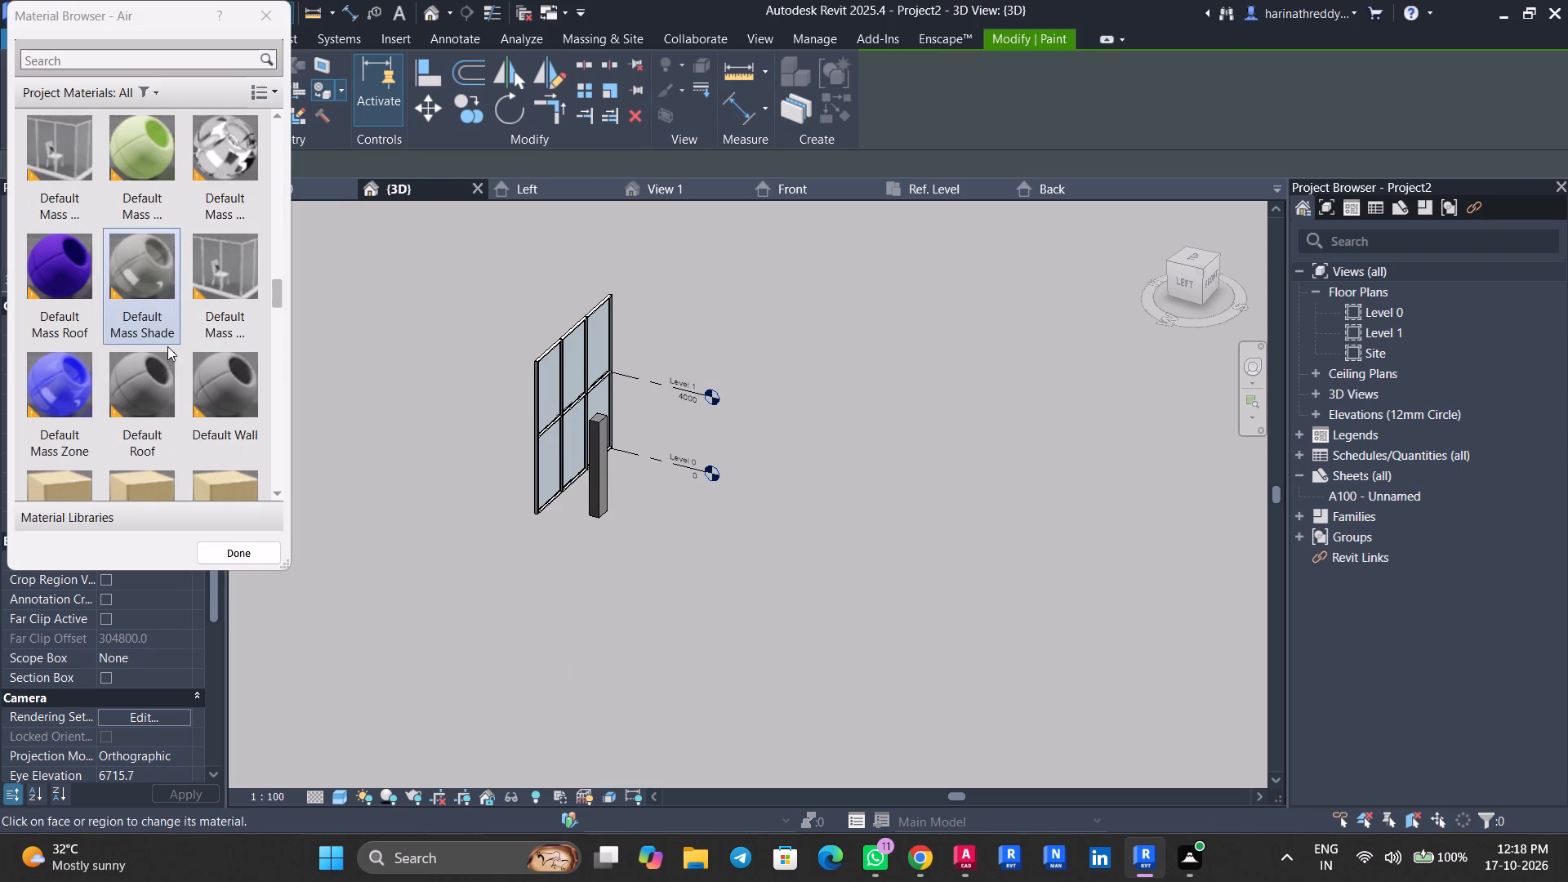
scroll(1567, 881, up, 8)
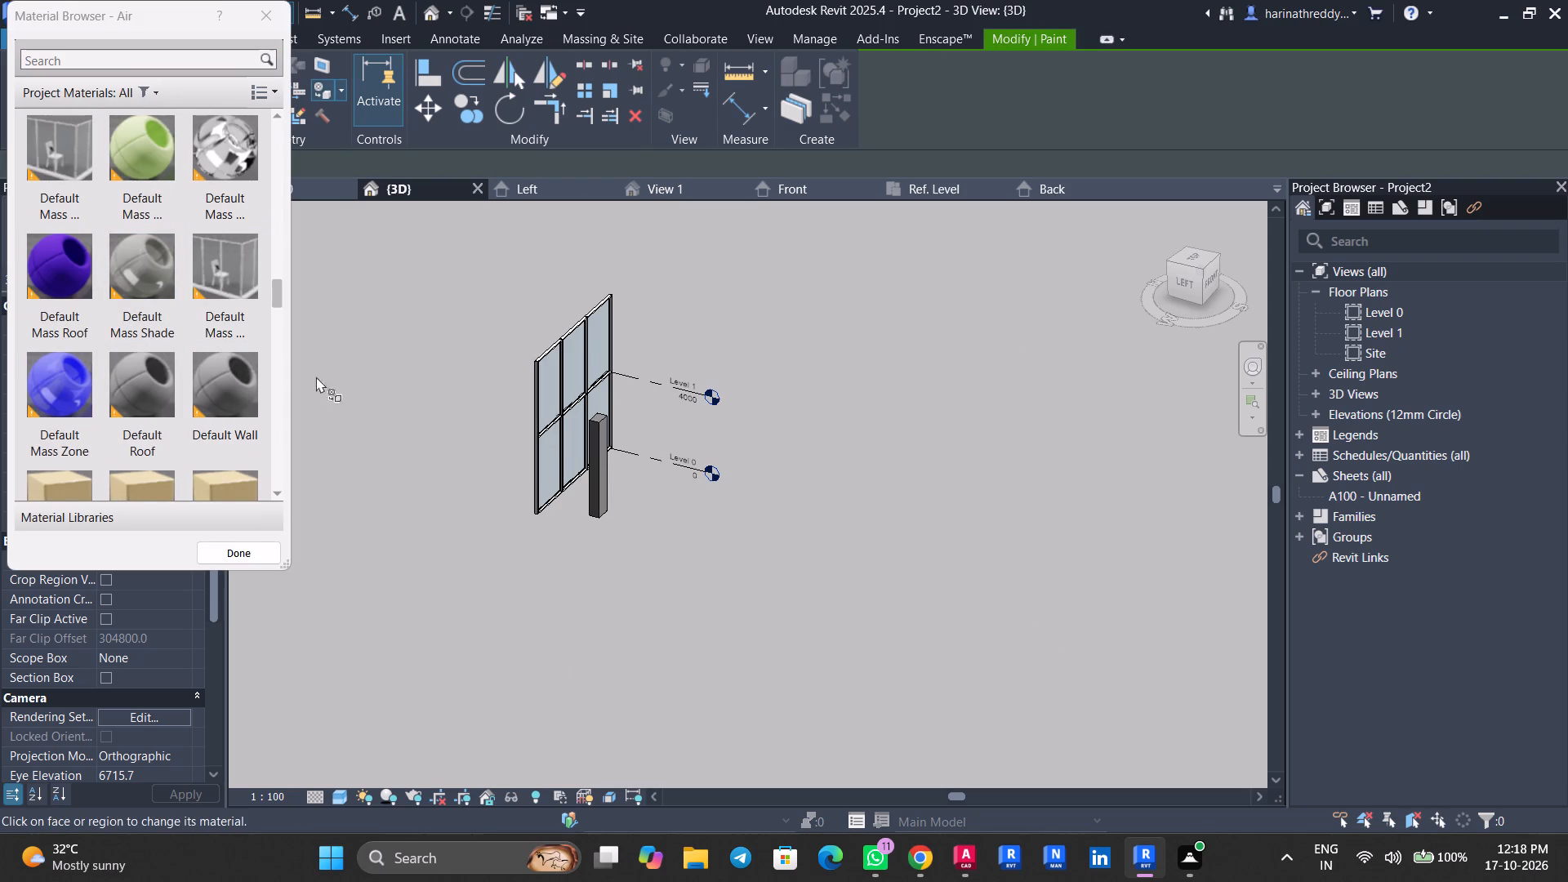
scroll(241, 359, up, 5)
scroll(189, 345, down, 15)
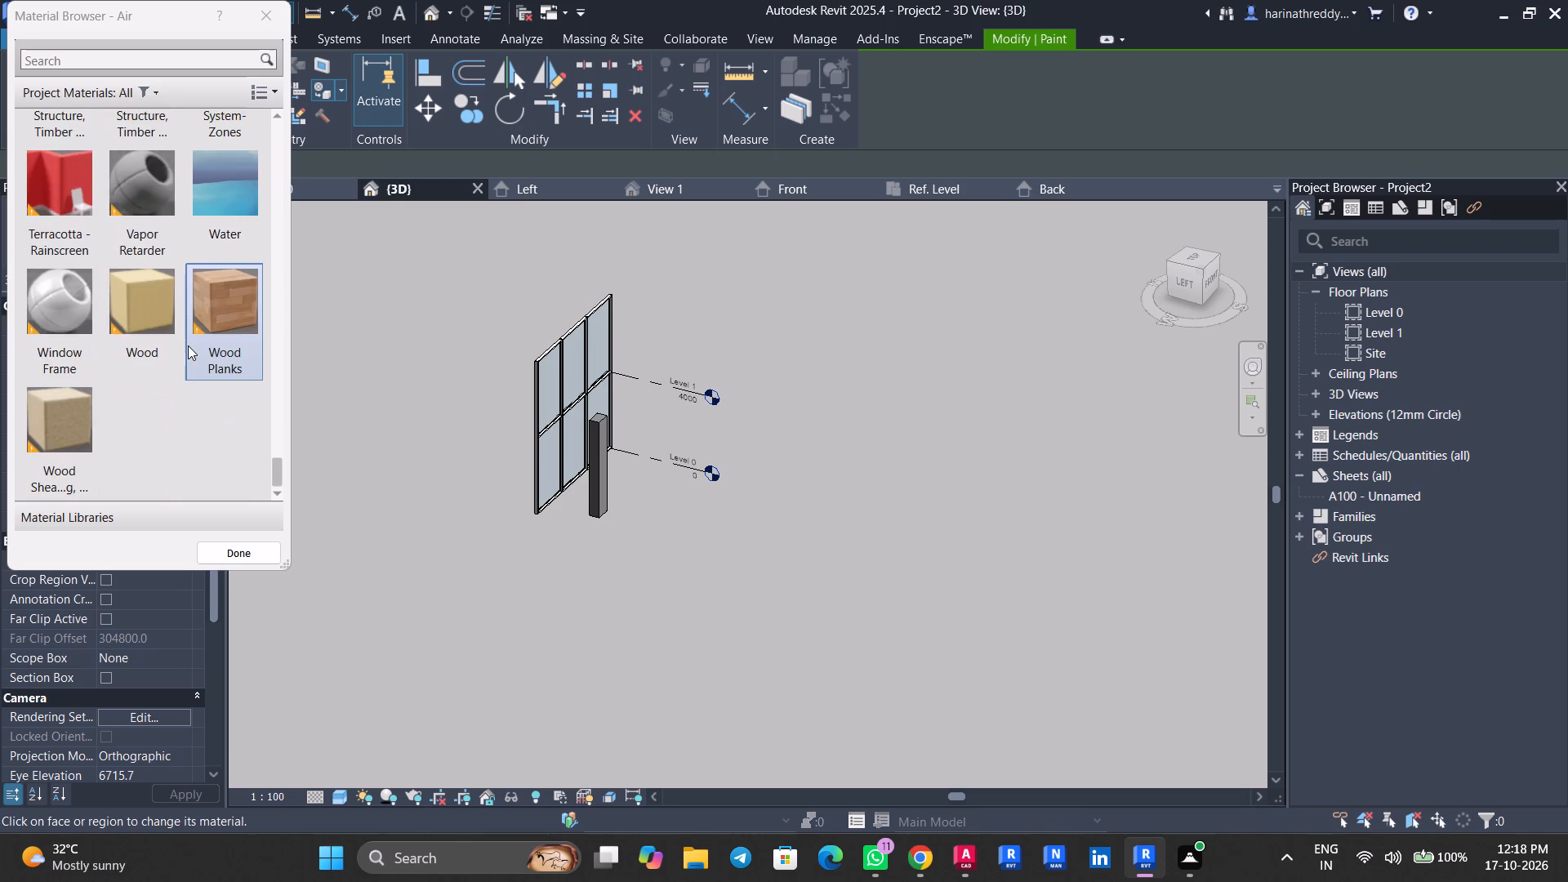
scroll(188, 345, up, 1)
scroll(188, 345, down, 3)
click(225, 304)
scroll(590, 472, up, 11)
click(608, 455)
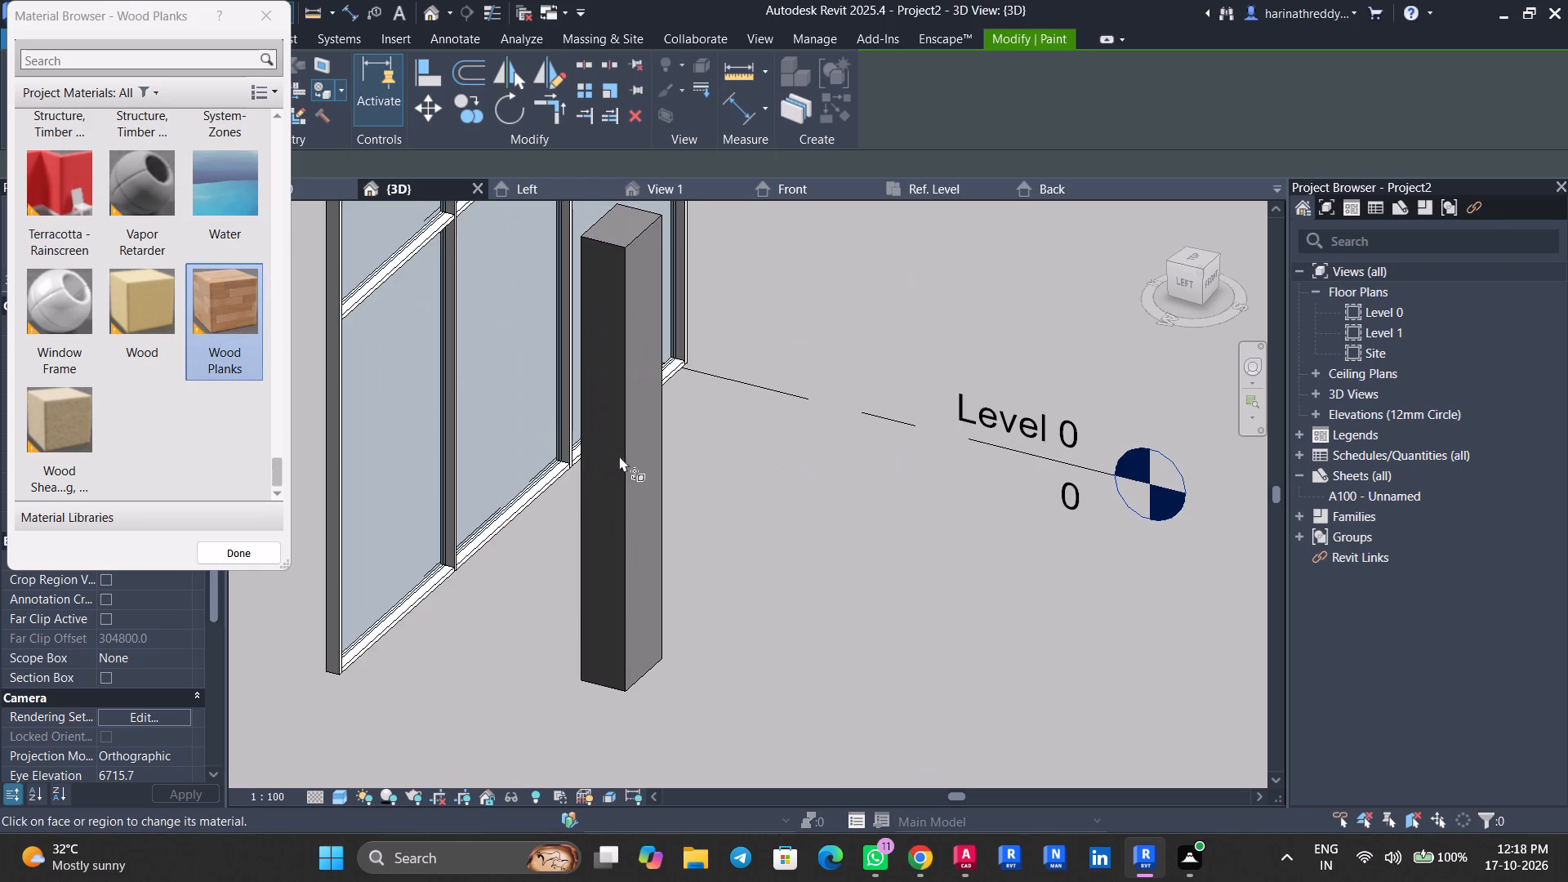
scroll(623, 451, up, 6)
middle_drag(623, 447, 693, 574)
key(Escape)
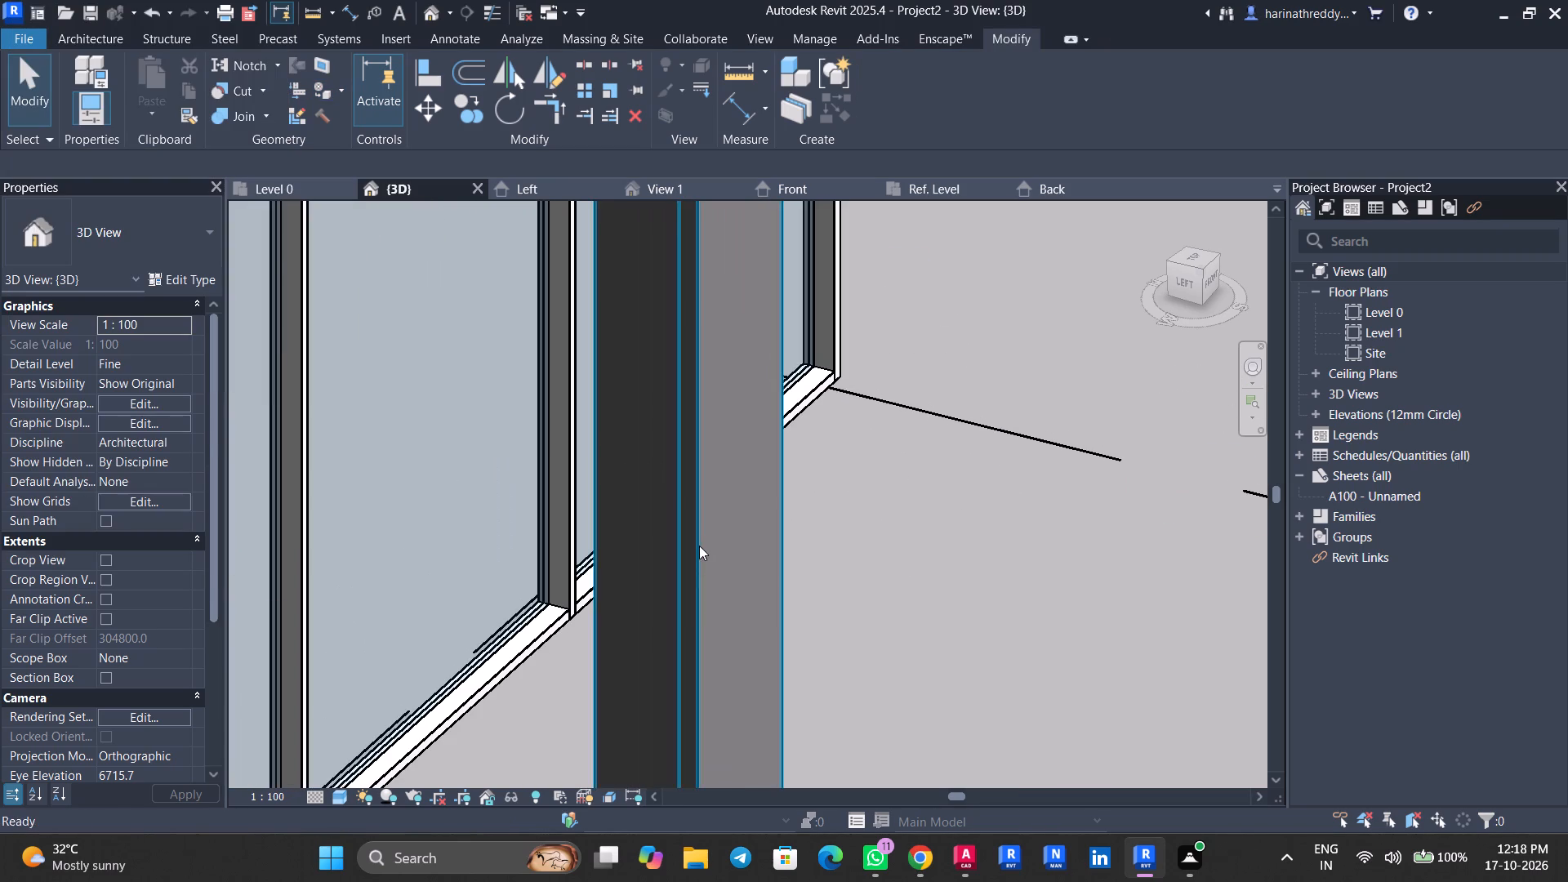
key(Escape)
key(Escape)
Open the family of the tall box beside the curtain wall for editing.
scroll(699, 541, down, 5)
shift+middle_drag(795, 572, 689, 578)
scroll(693, 582, up, 1)
middle_drag(696, 582, 809, 461)
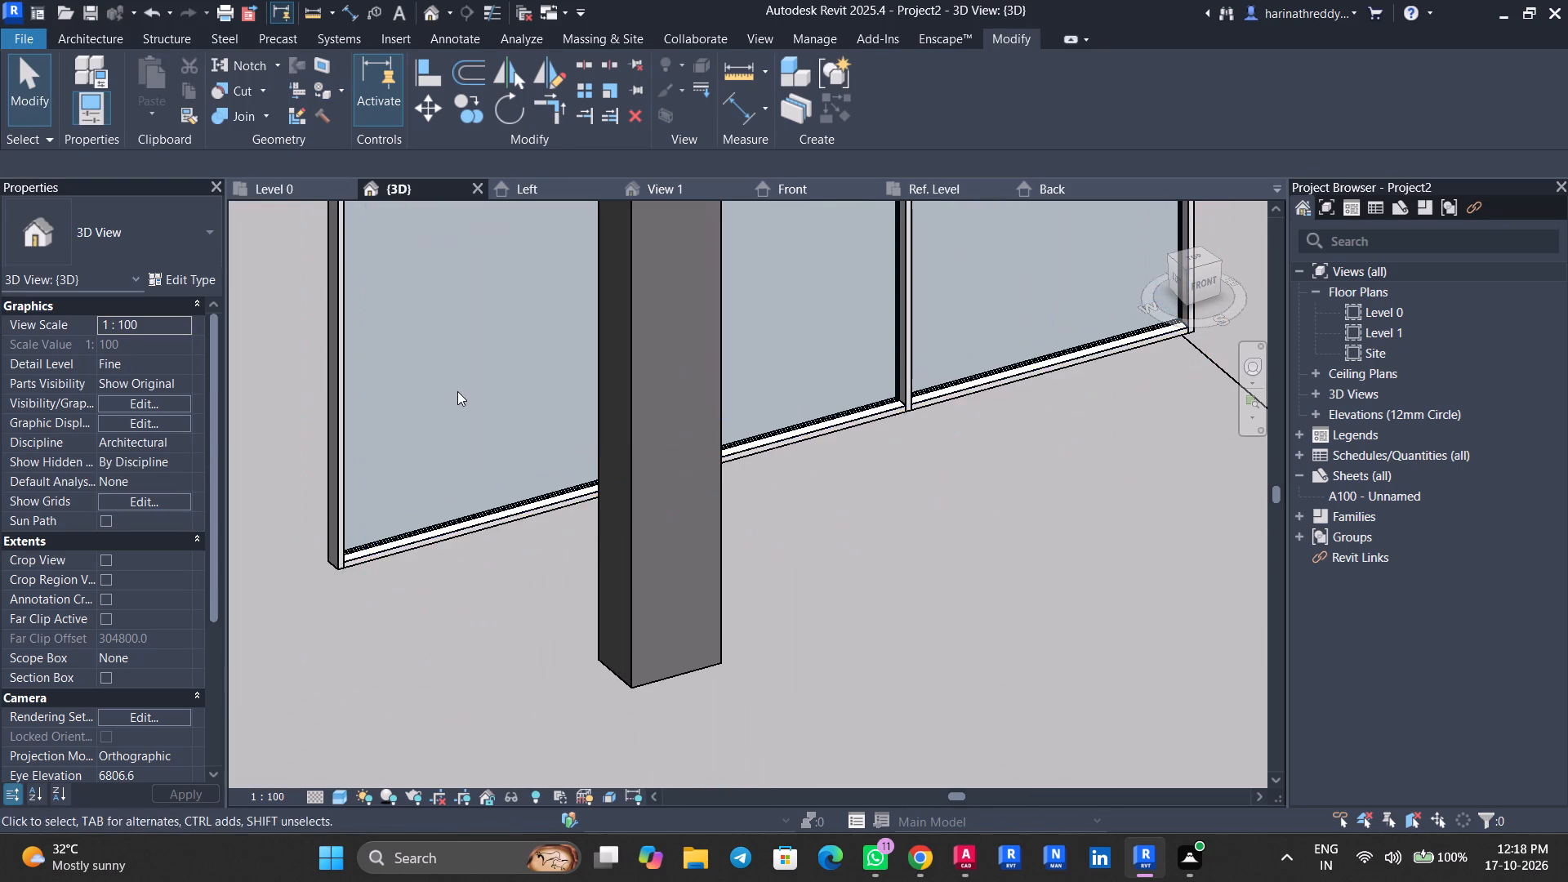
middle_drag(457, 391, 379, 467)
click(548, 506)
scroll(550, 506, down, 4)
middle_drag(550, 505, 543, 548)
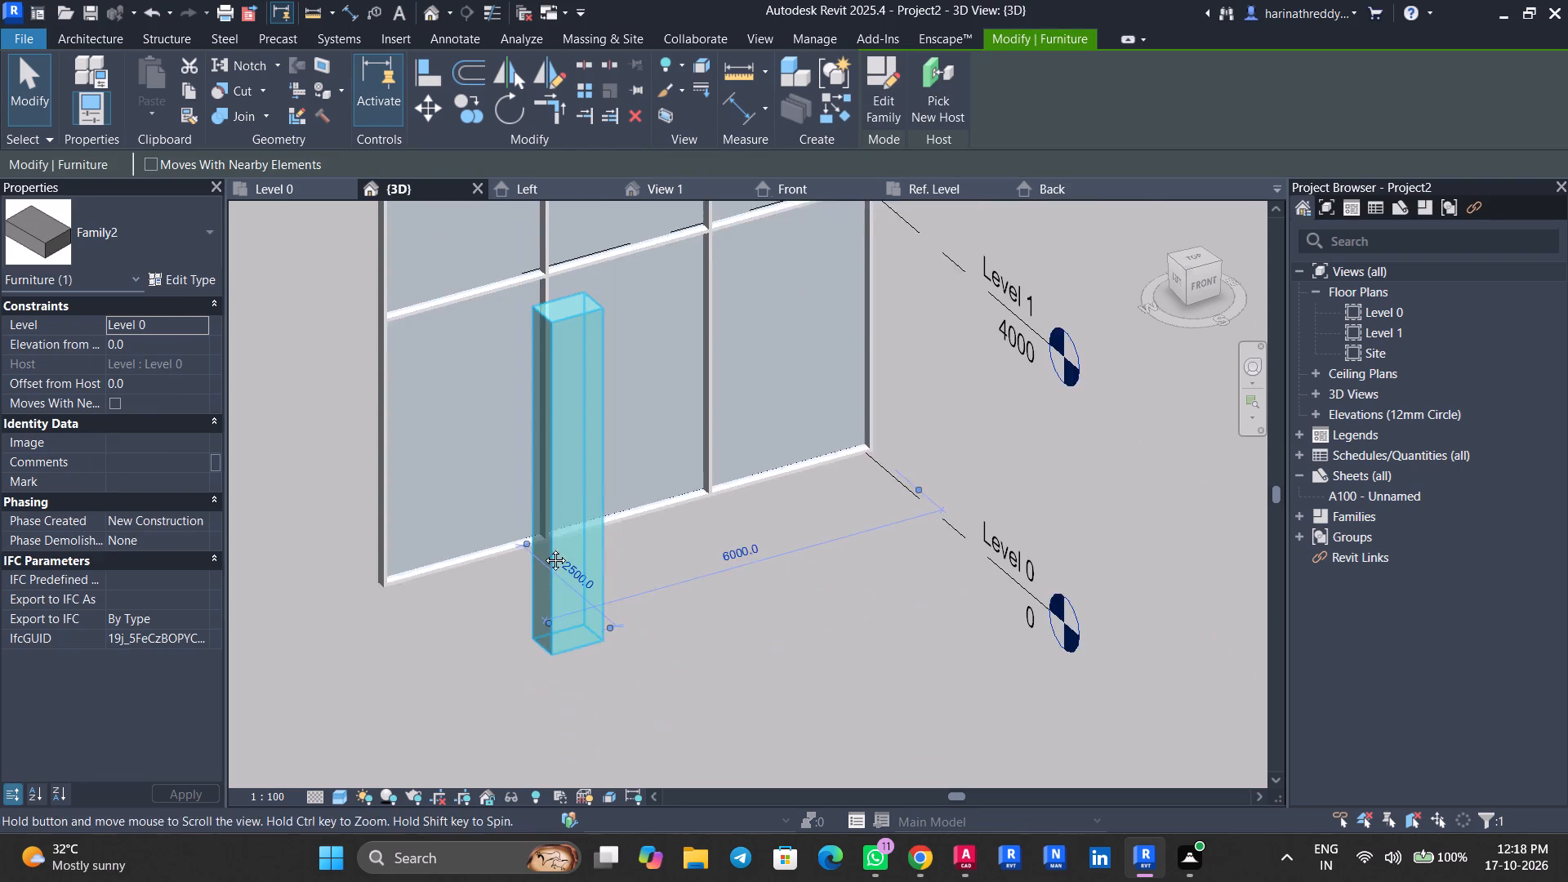
middle_drag(543, 548, 540, 558)
scroll(540, 558, up, 1)
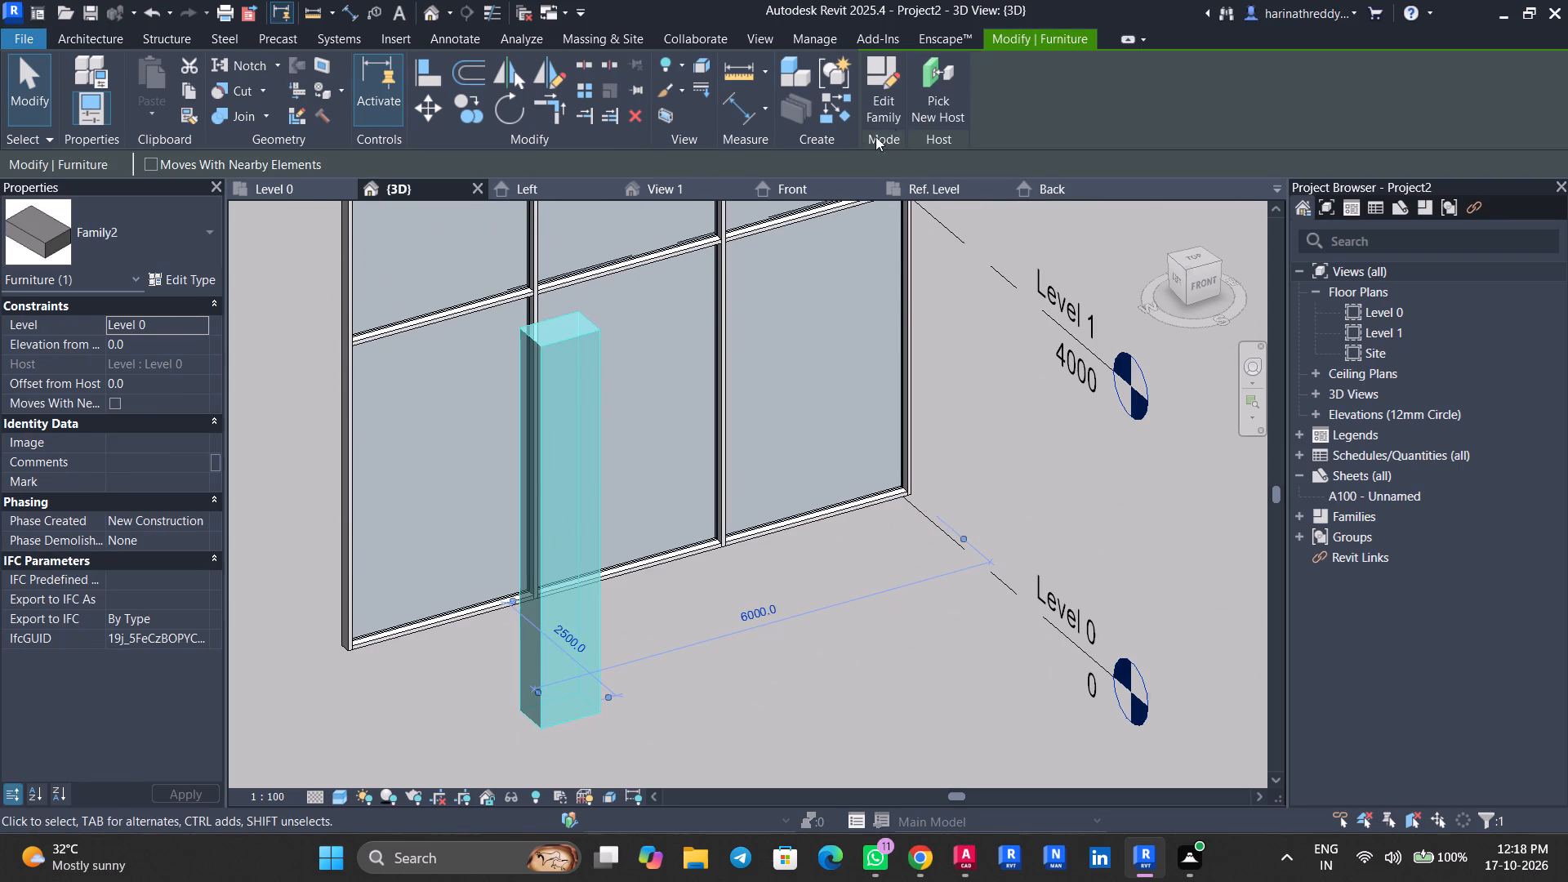
click(910, 120)
key(Escape)
key(Escape)
key(Escape)
key(Escape)
click(594, 357)
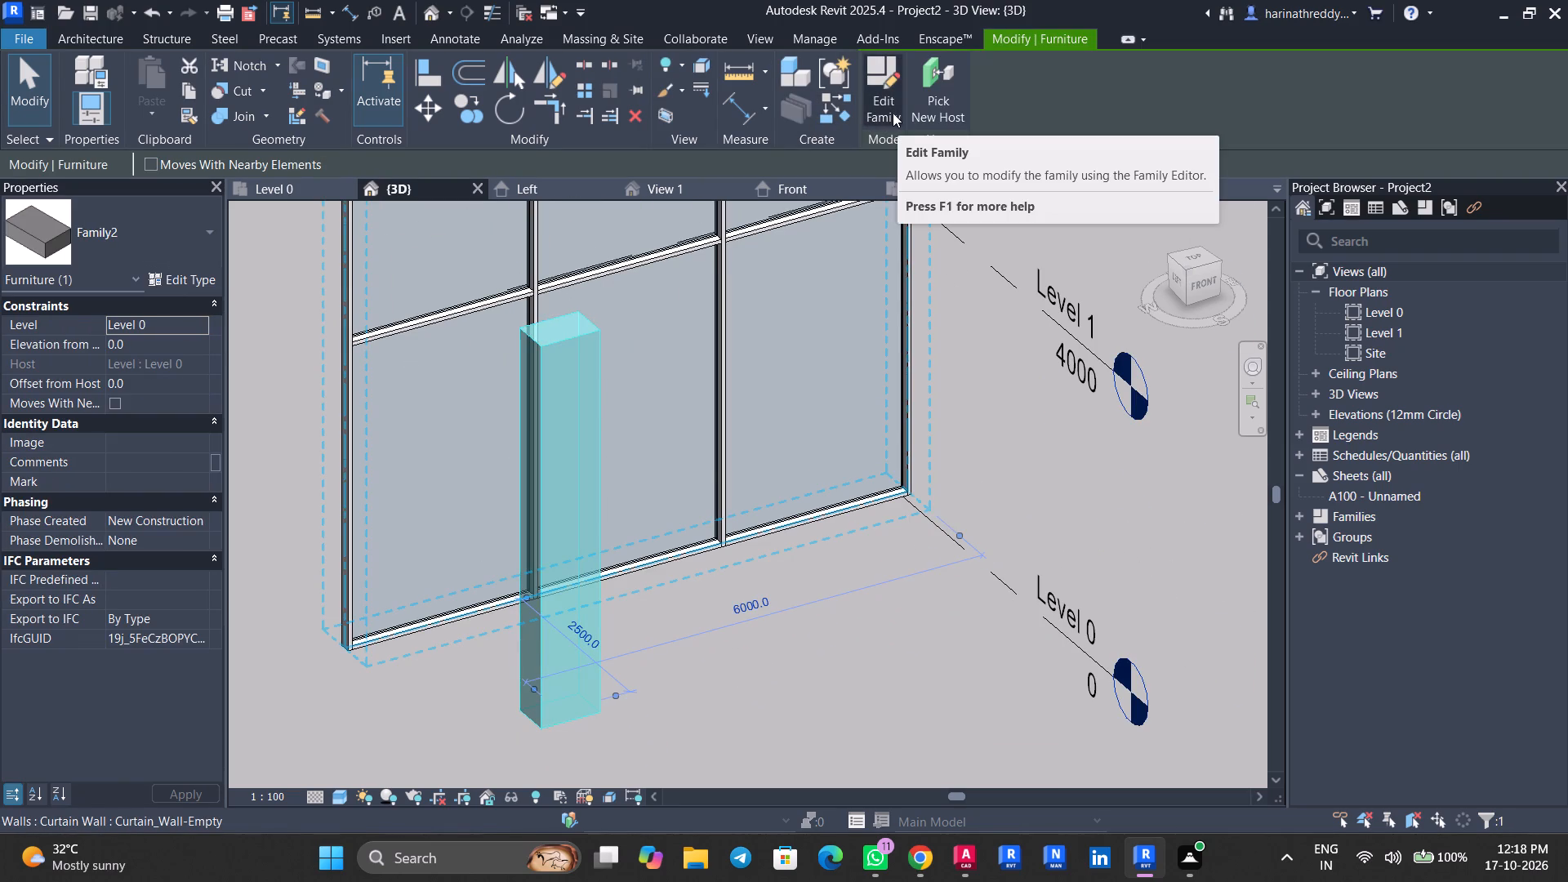
click(892, 111)
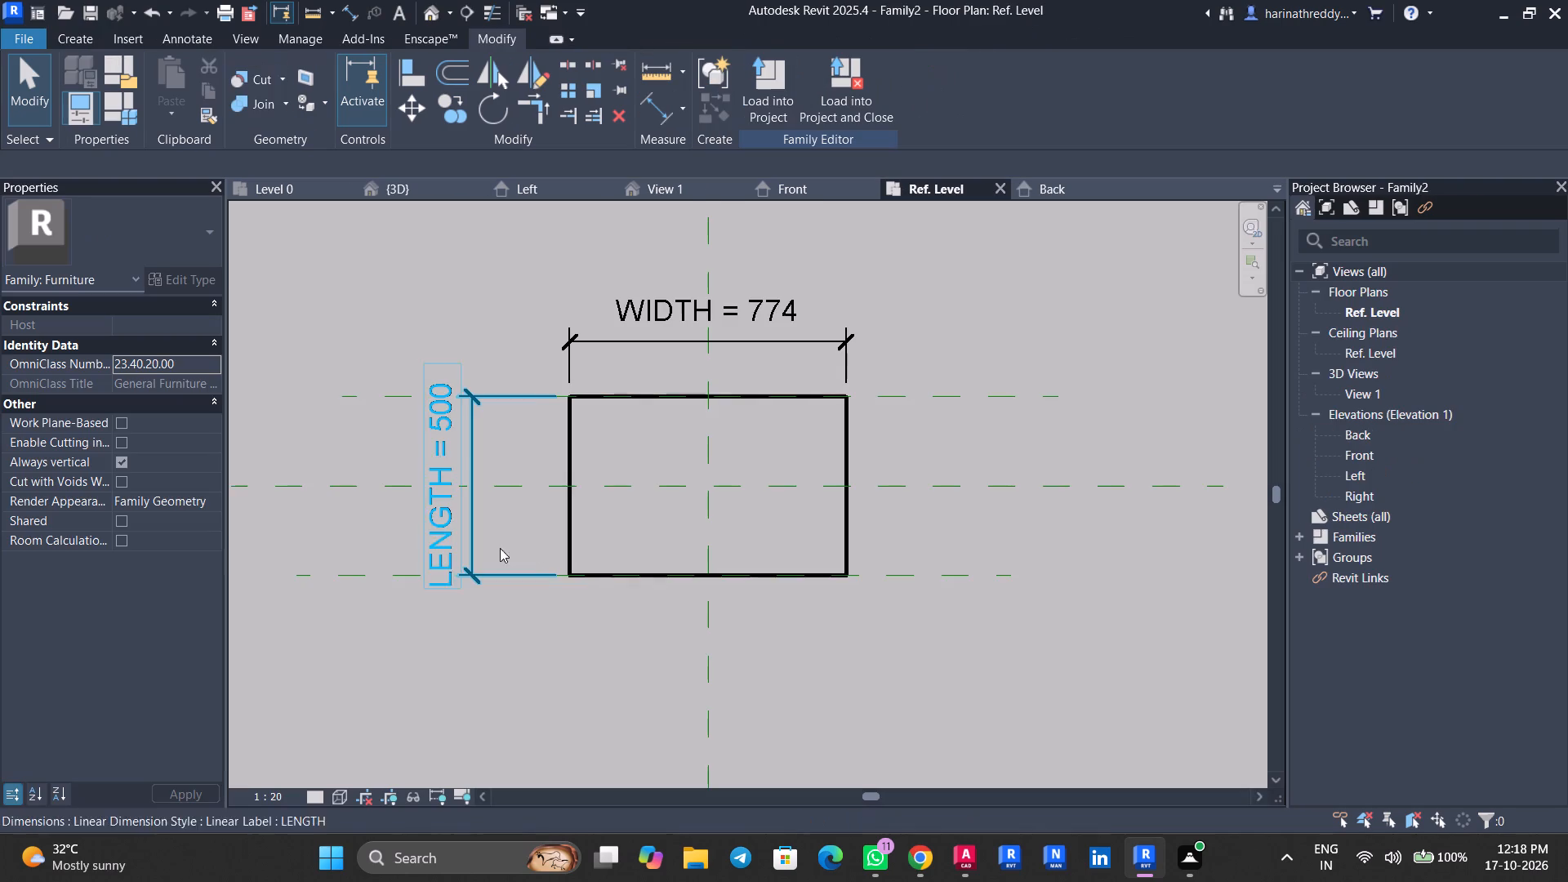
Open the default 3D view of Family2 and set its view scale to 1 : 10.
click(426, 16)
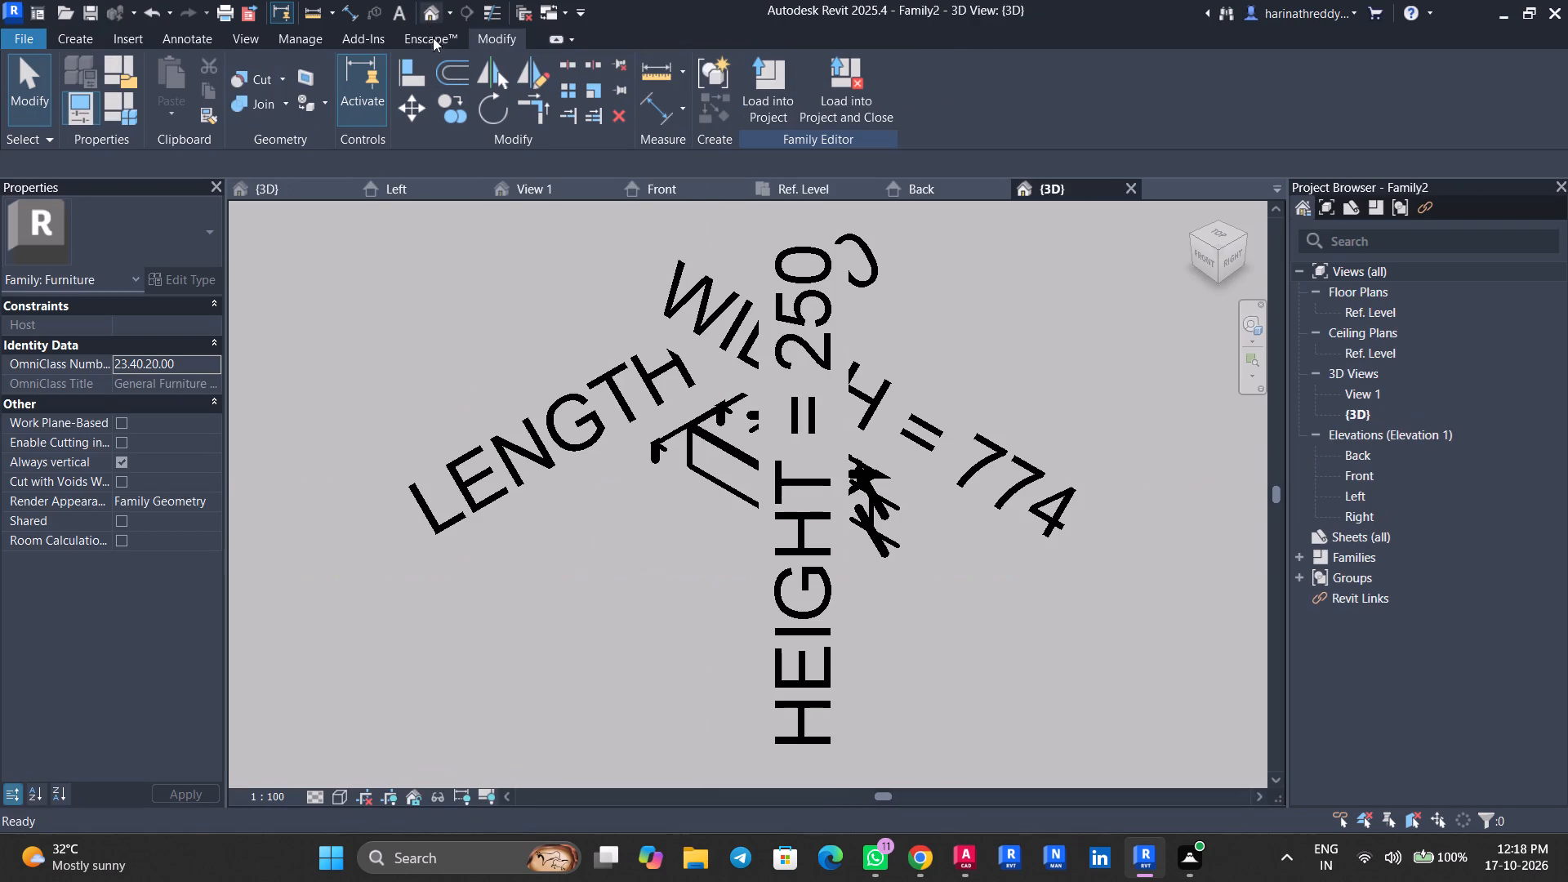
scroll(728, 570, up, 3)
shift+middle_drag(728, 567, 761, 473)
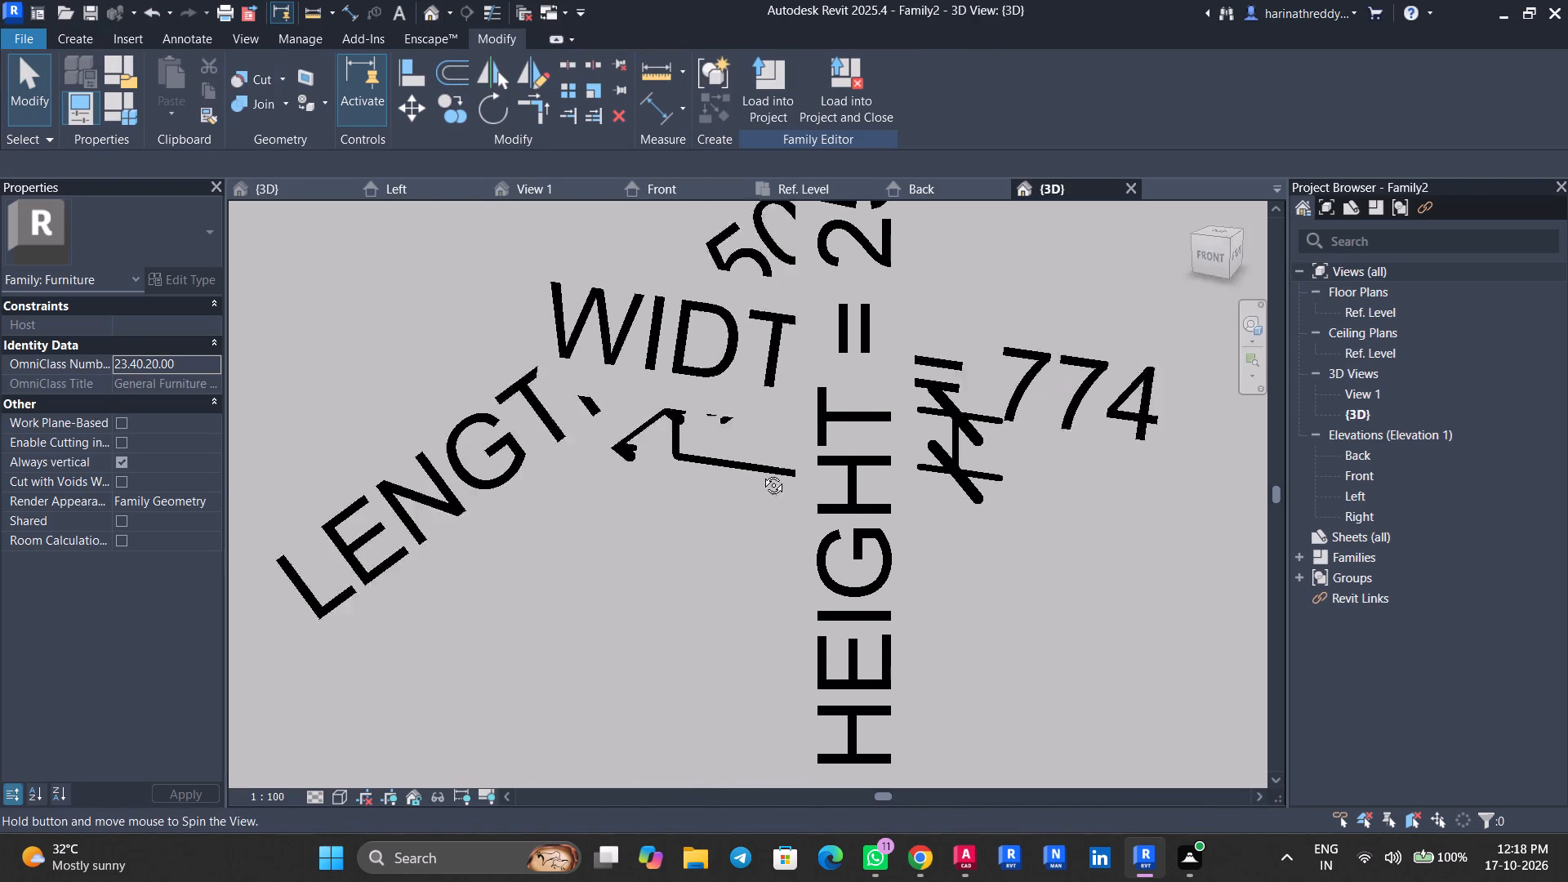
shift+middle_drag(761, 473, 724, 465)
click(277, 793)
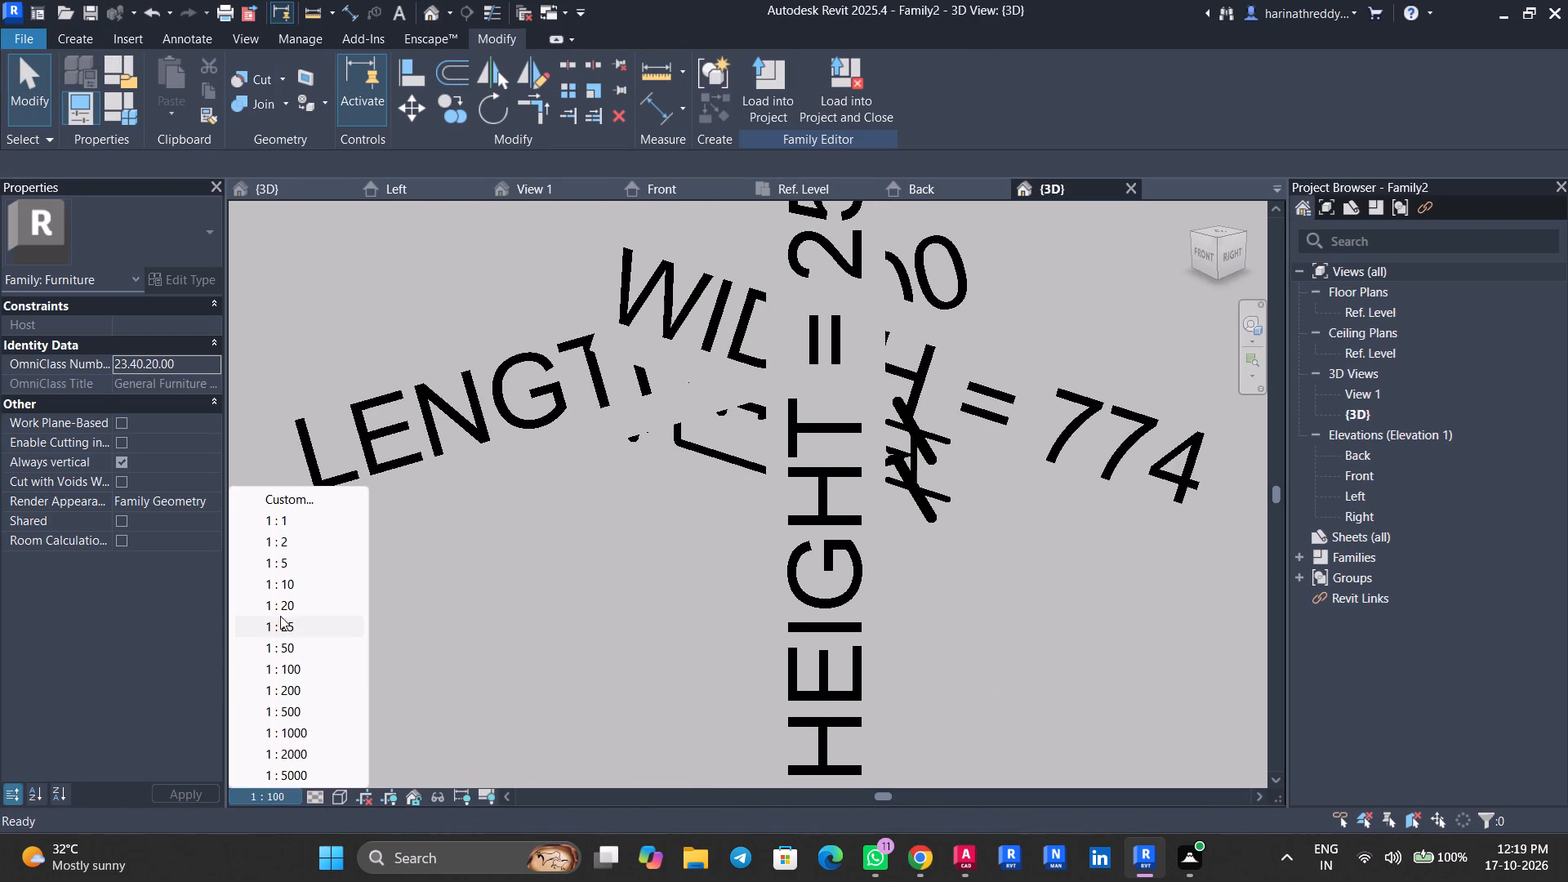
click(283, 589)
Paint the family box's top, front, right, back and bottom faces with the Glass material.
scroll(797, 467, up, 10)
middle_drag(831, 478, 715, 657)
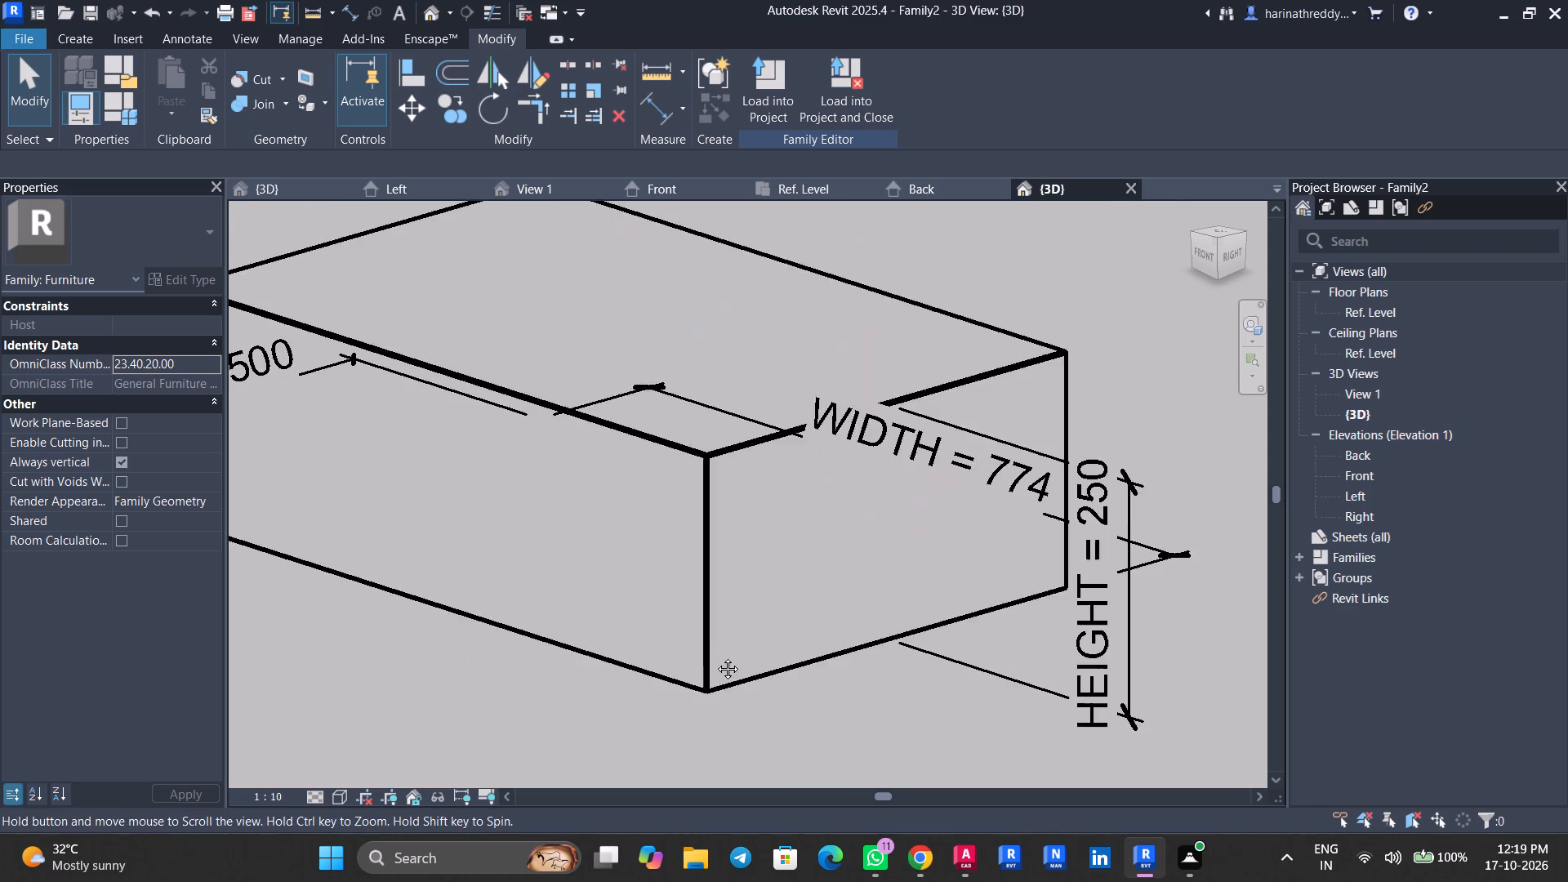
middle_drag(715, 657, 715, 657)
scroll(715, 648, down, 3)
scroll(715, 648, up, 1)
click(490, 37)
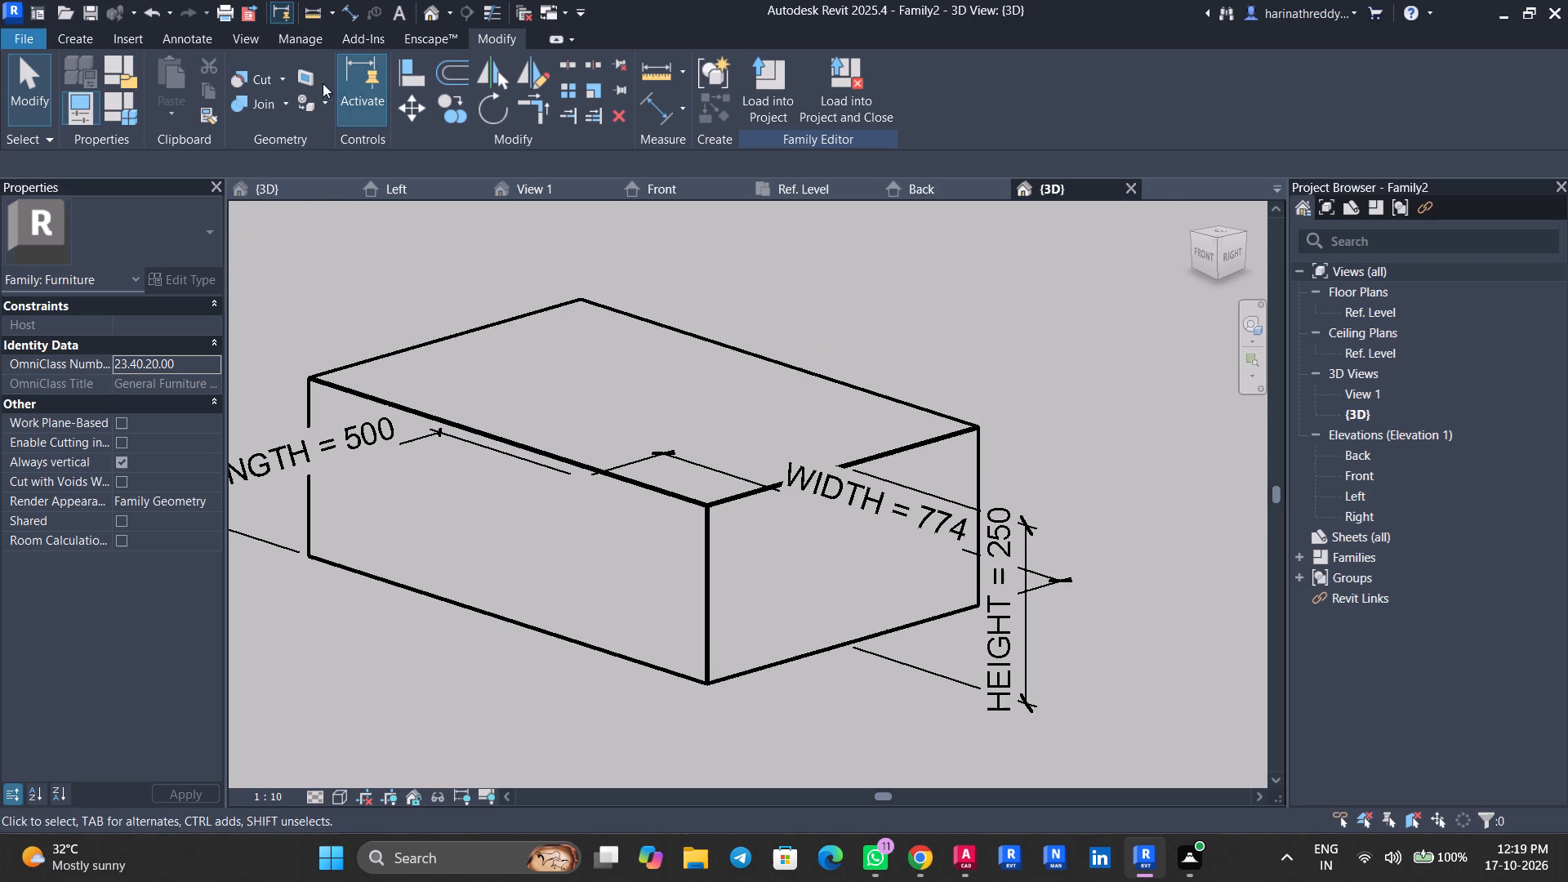
click(323, 98)
click(318, 122)
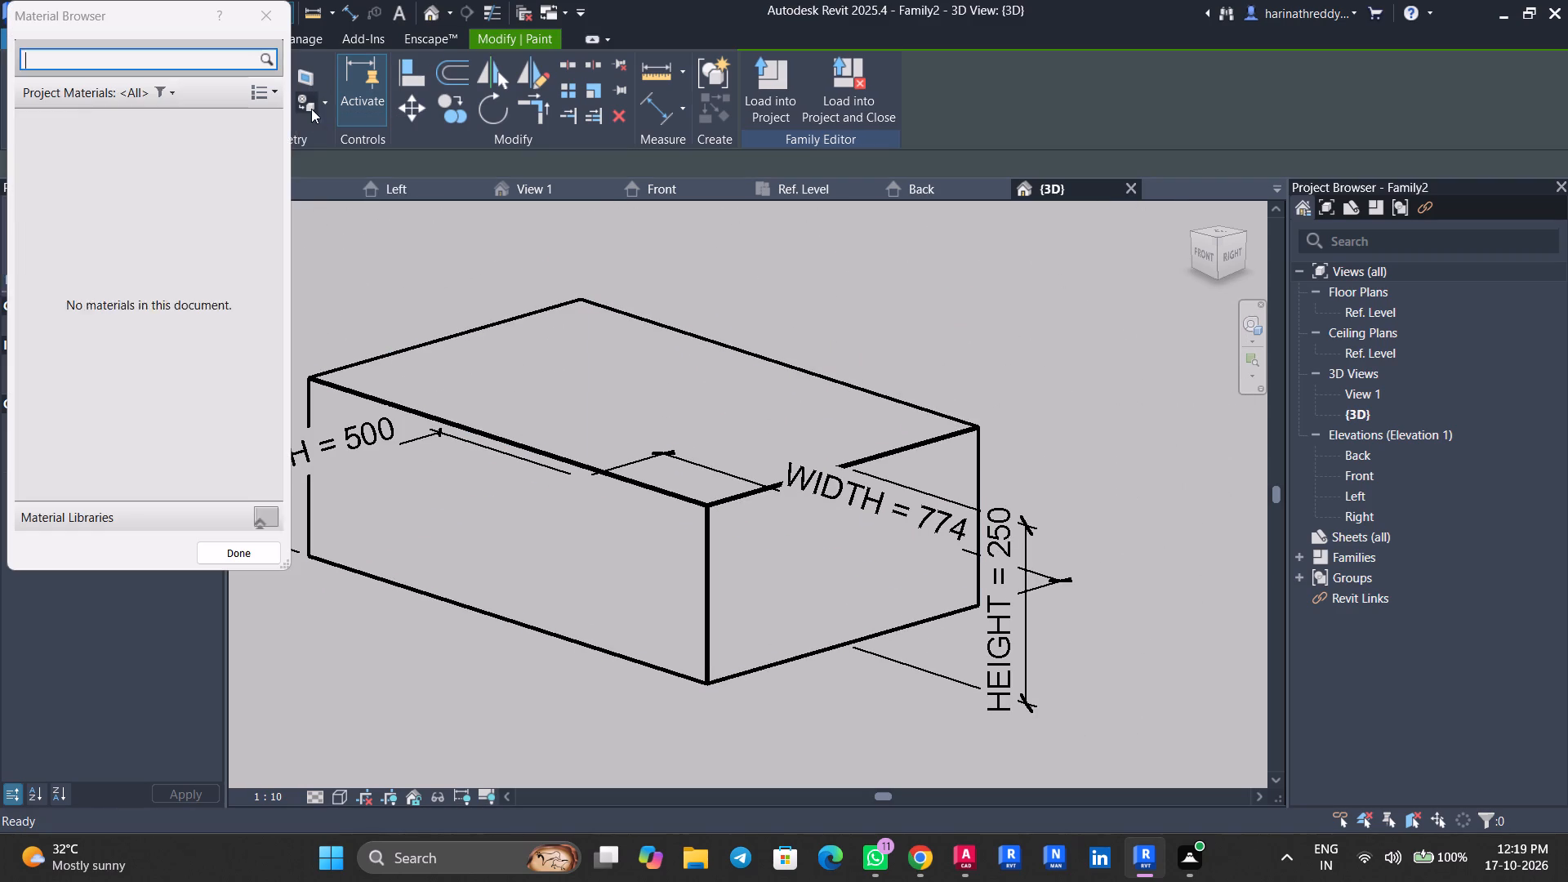
click(212, 278)
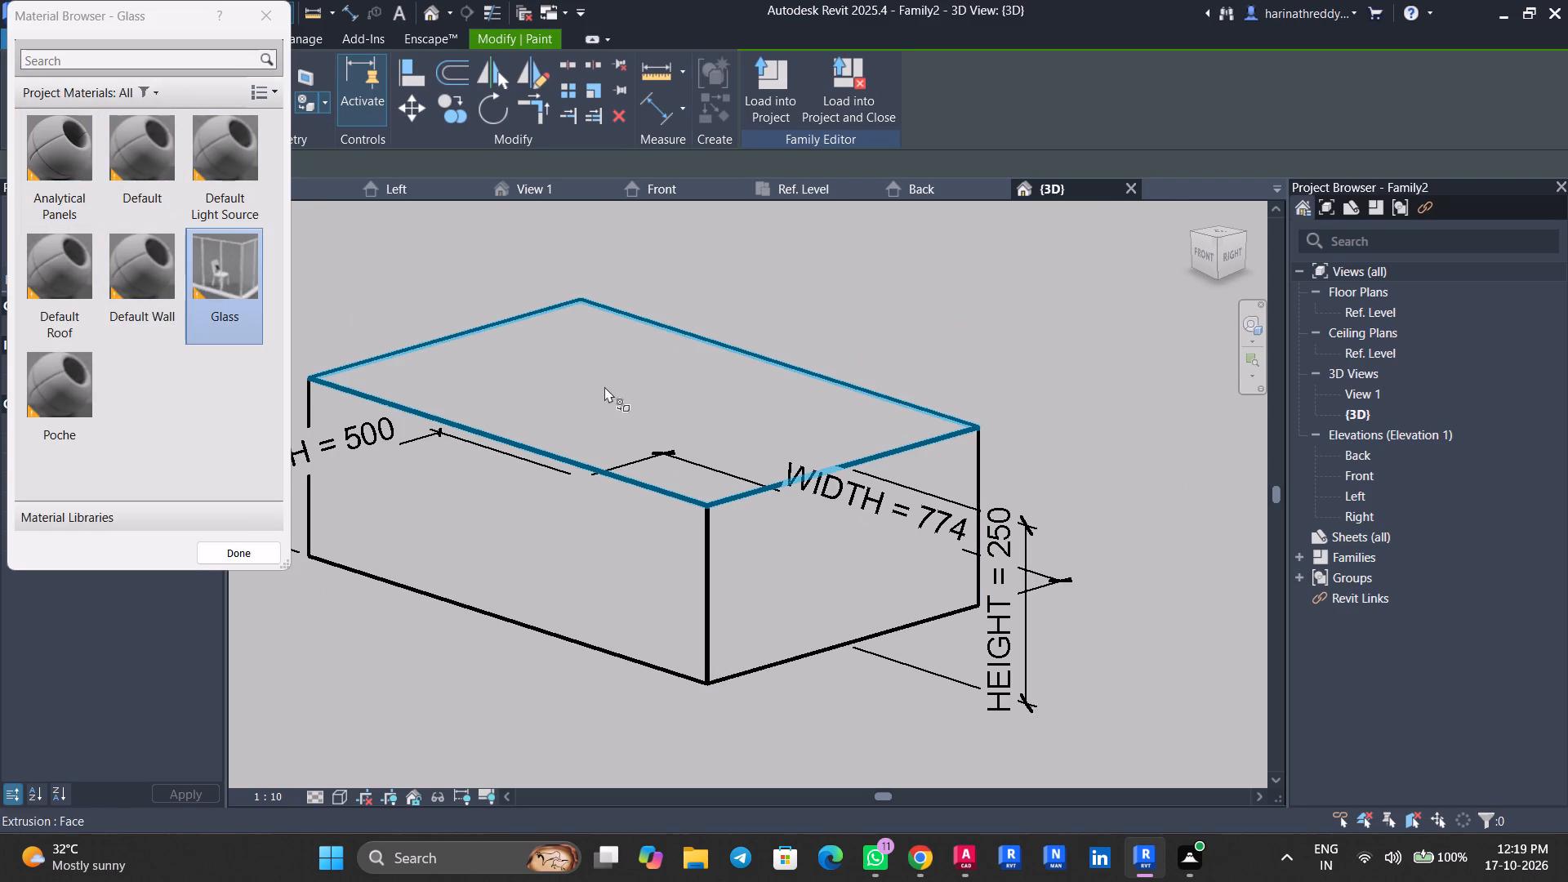
click(604, 386)
click(511, 550)
click(764, 571)
shift+middle_drag(790, 575, 442, 486)
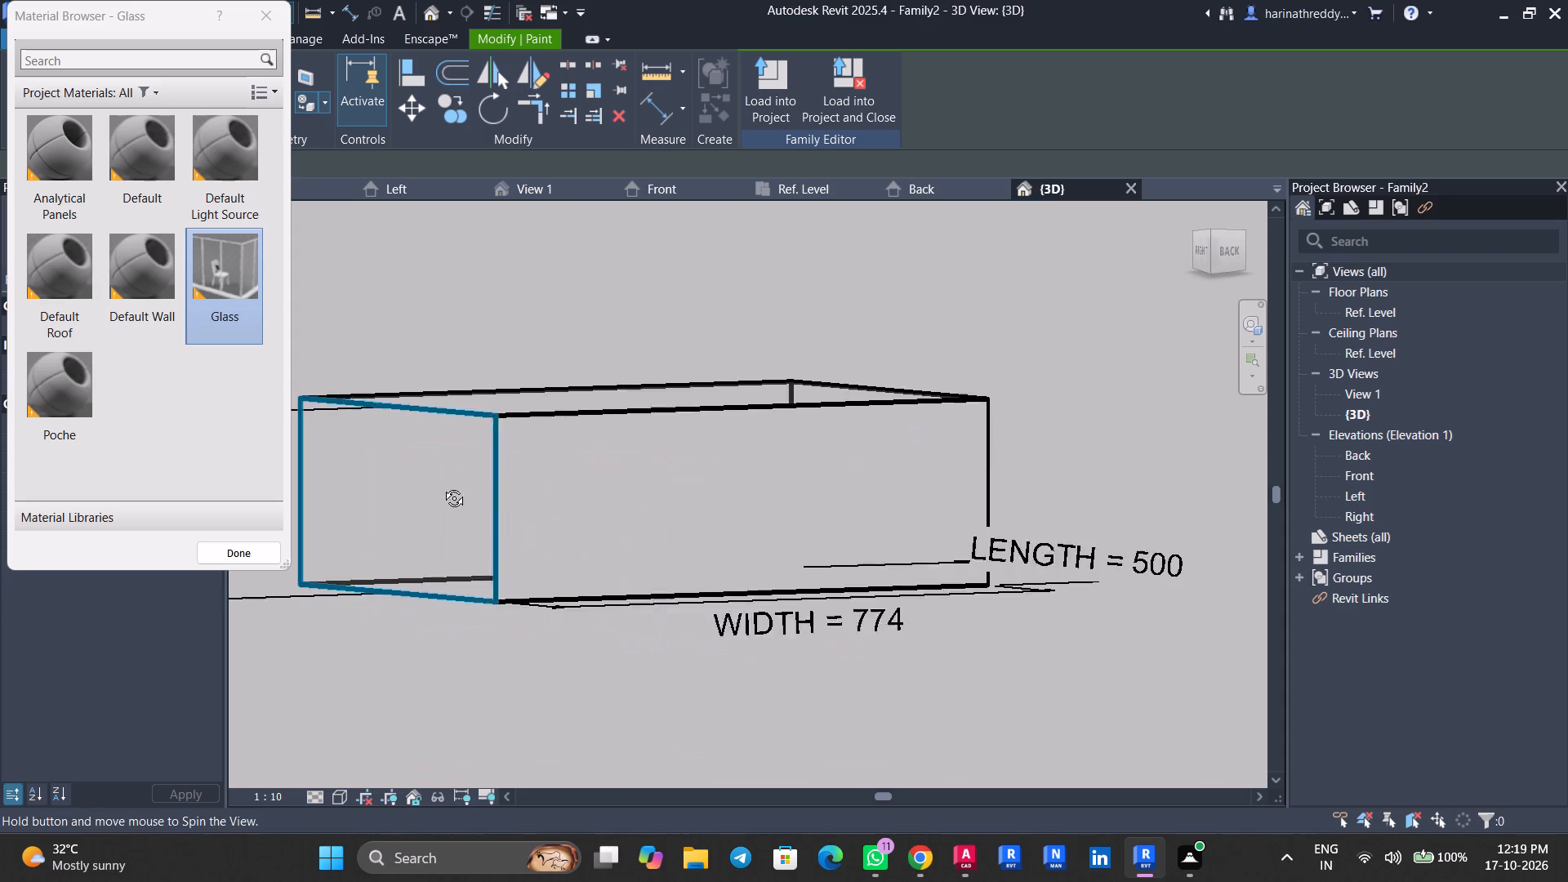
shift+middle_drag(442, 486, 441, 485)
shift+scroll(441, 485, up, 1)
click(581, 475)
shift+middle_drag(723, 544, 748, 288)
click(670, 453)
shift+middle_drag(679, 440, 720, 653)
Load the painted family into Project2, overwriting its existing version there.
click(765, 112)
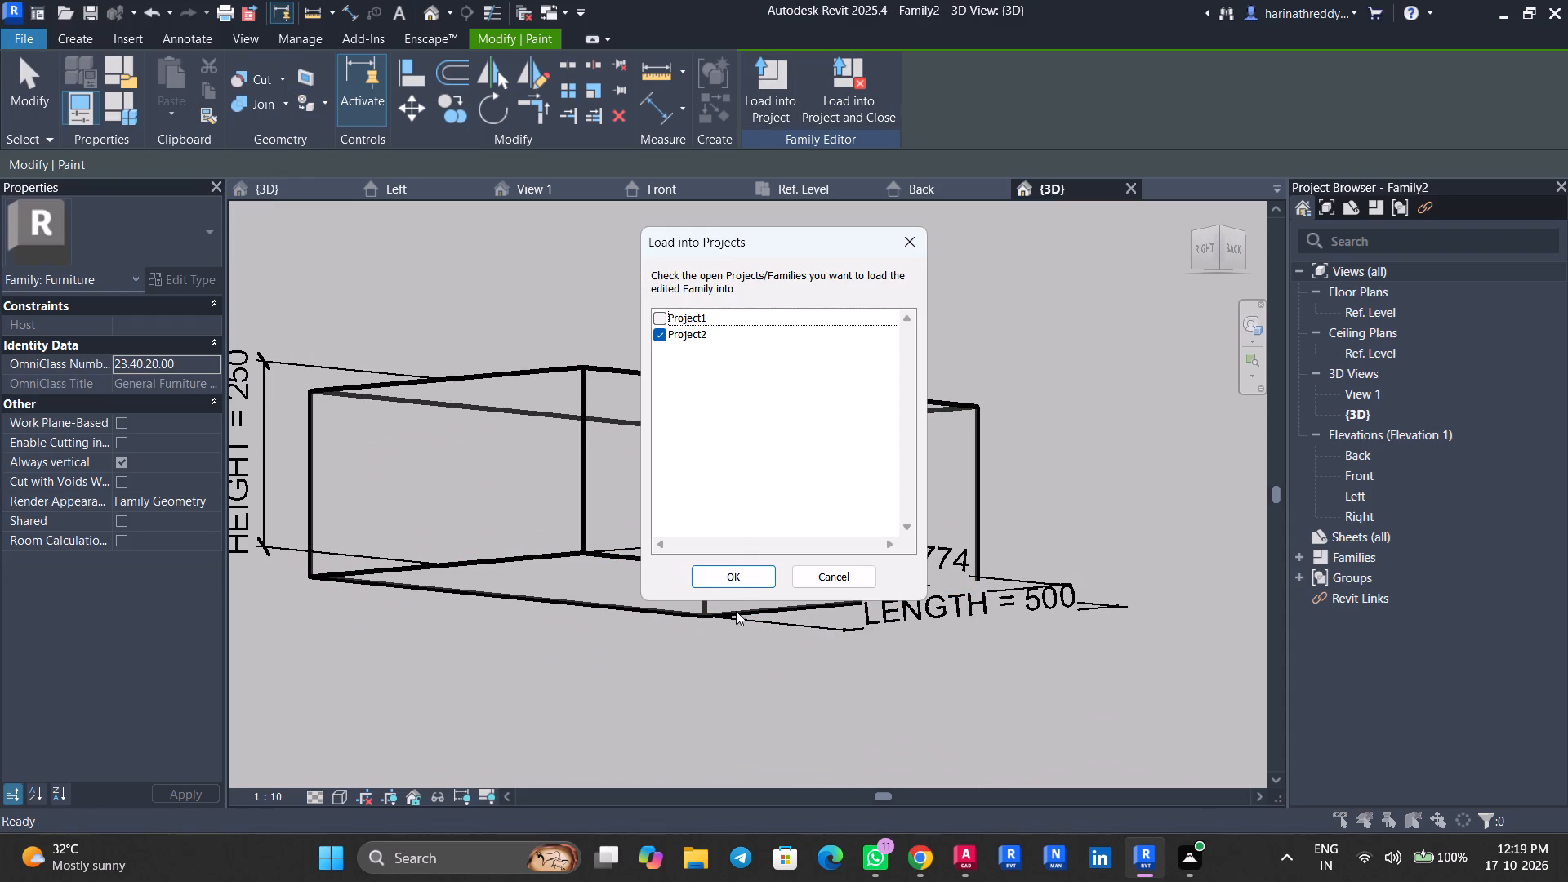
click(734, 573)
click(711, 405)
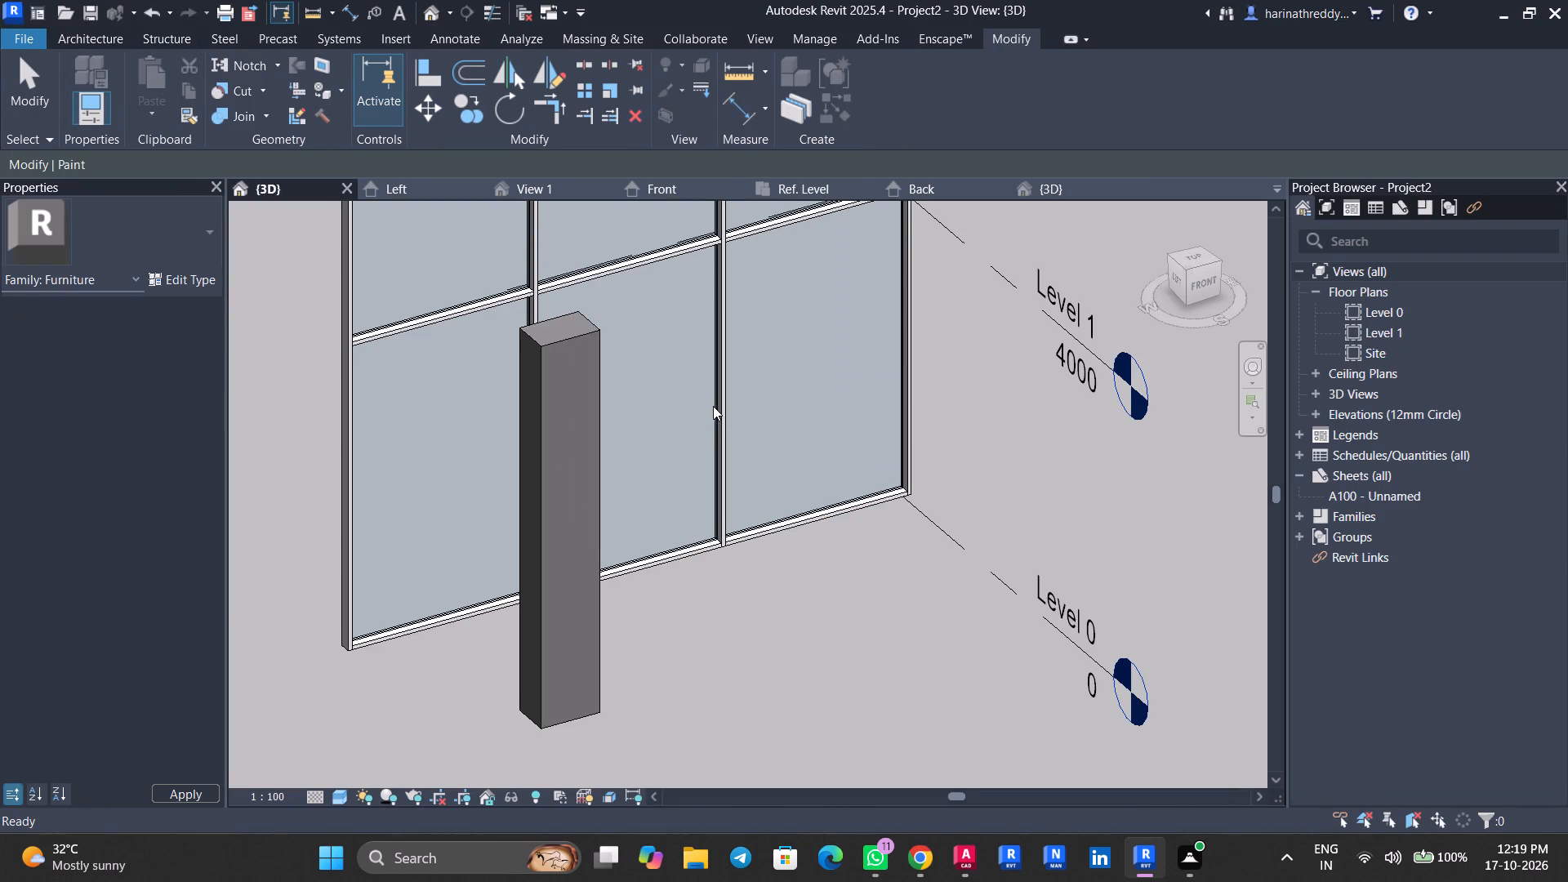
Examine the reloaded box's painted faces in Project2's 3D view from several angles and distances.
scroll(460, 761, up, 17)
scroll(1138, 483, down, 4)
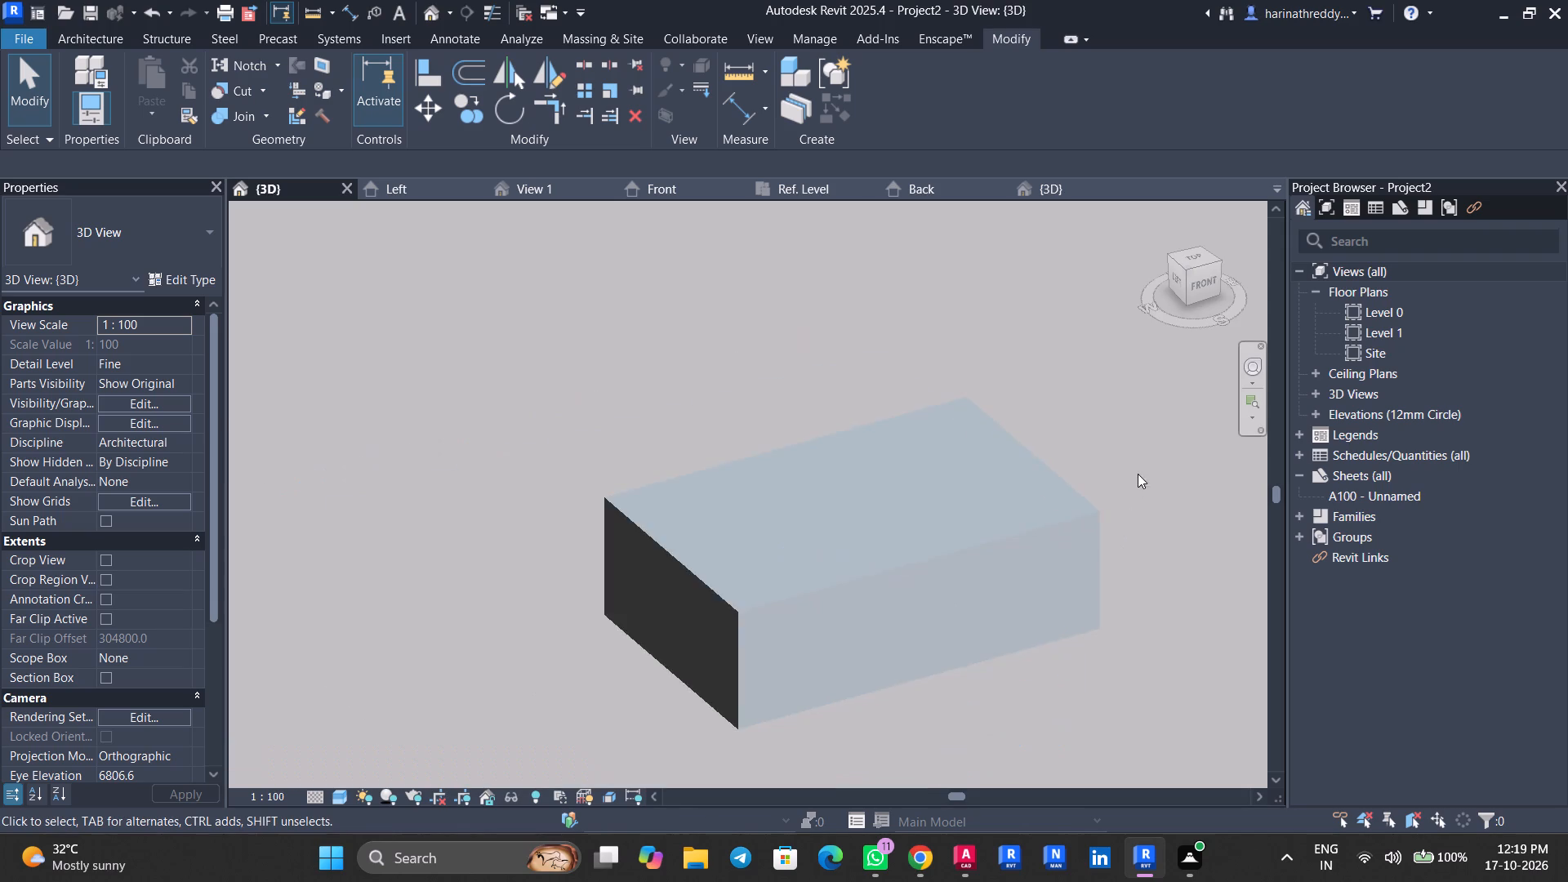
shift+middle_drag(1137, 473, 1156, 507)
shift+scroll(1156, 507, up, 1)
scroll(458, 728, up, 5)
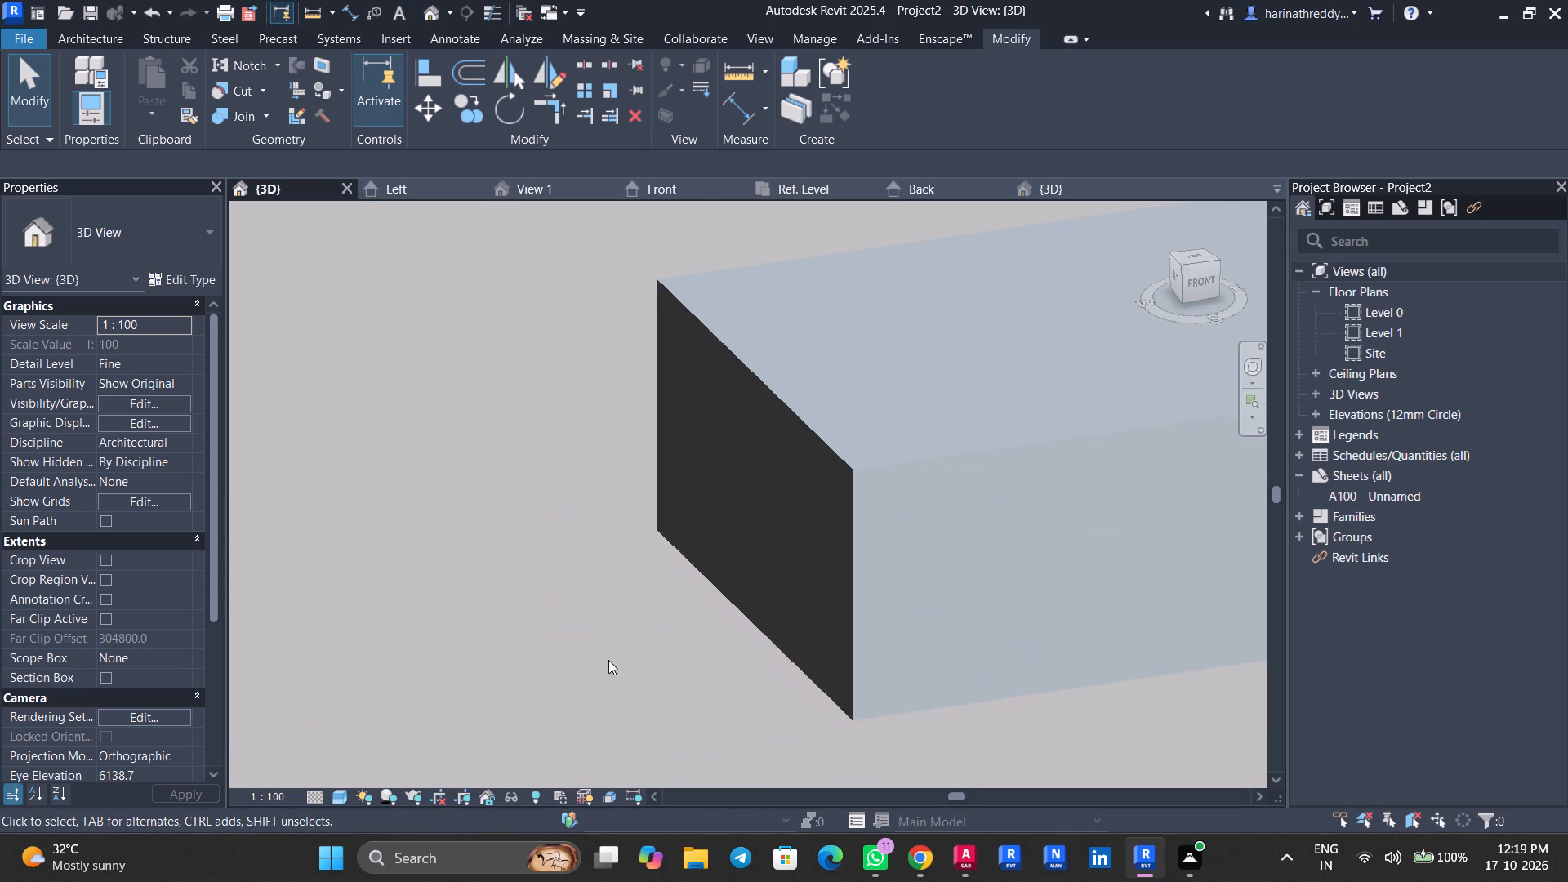
middle_drag(704, 568, 470, 565)
scroll(465, 564, down, 6)
shift+middle_drag(412, 589, 385, 631)
scroll(541, 415, up, 4)
middle_drag(577, 477, 586, 497)
scroll(589, 497, down, 5)
shift+middle_drag(608, 448, 684, 409)
middle_drag(812, 494, 802, 500)
scroll(800, 495, down, 2)
middle_drag(800, 495, 763, 436)
scroll(763, 437, up, 1)
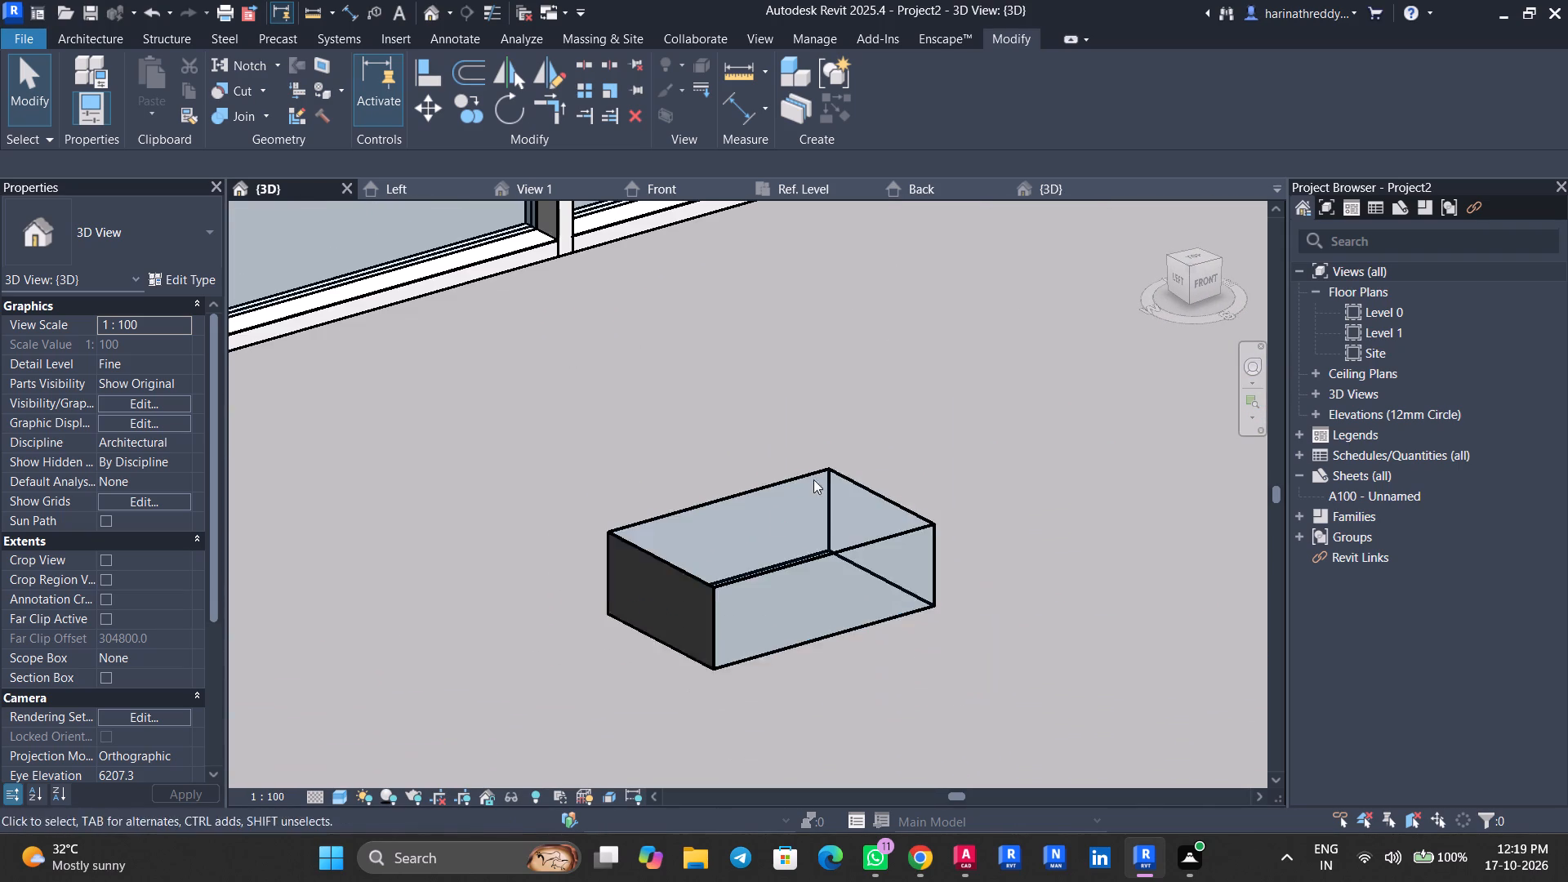
Launch the Enscape preview of Project2 and examine the glass-painted box beside the curtain wall.
click(957, 29)
click(17, 70)
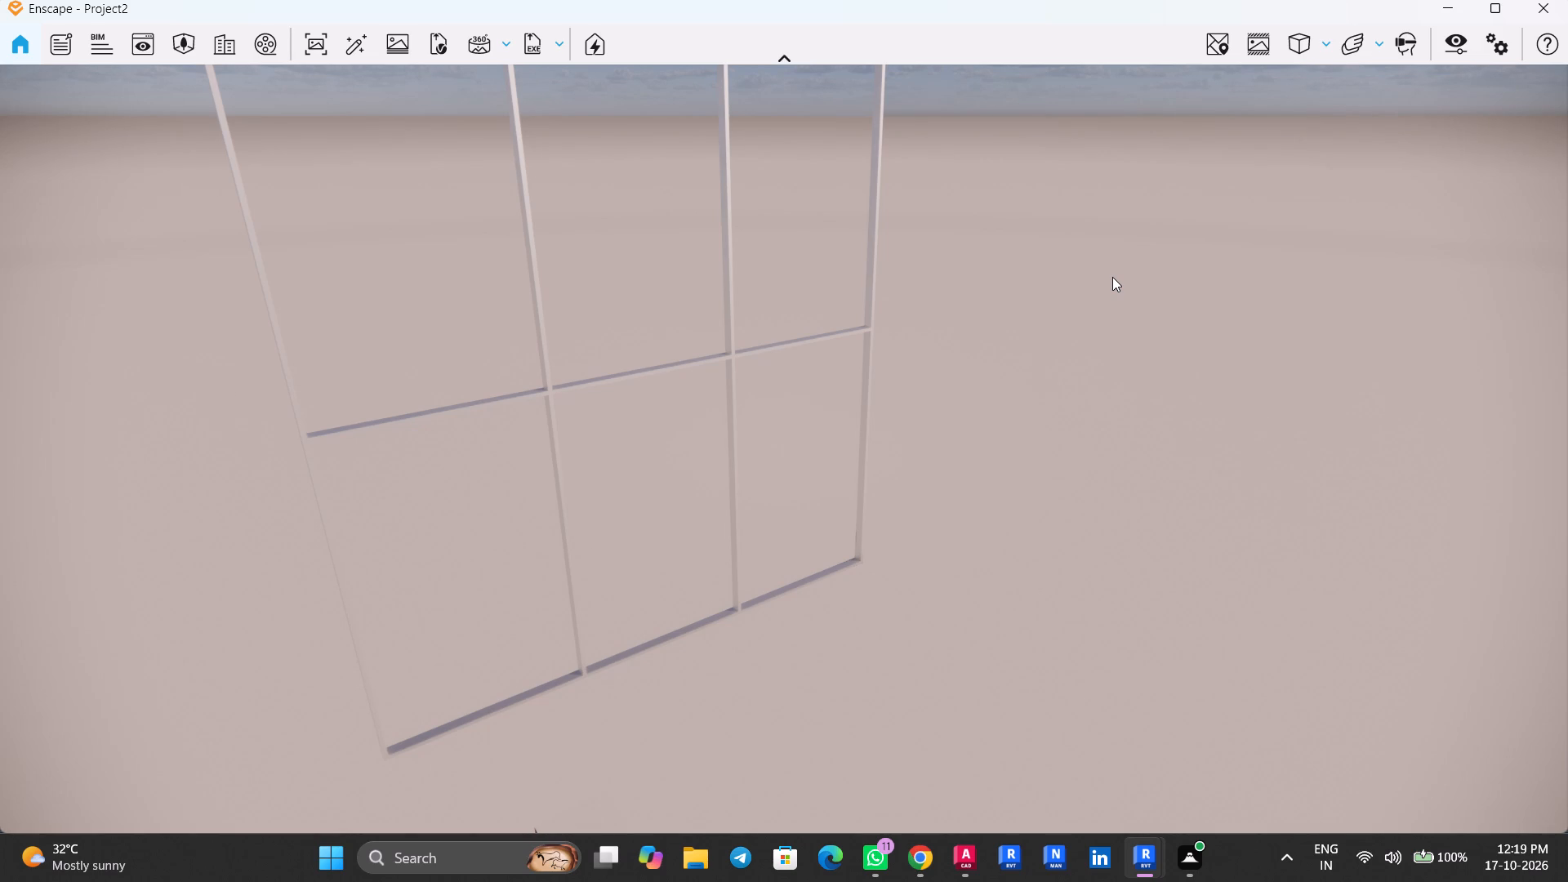
scroll(1025, 481, down, 6)
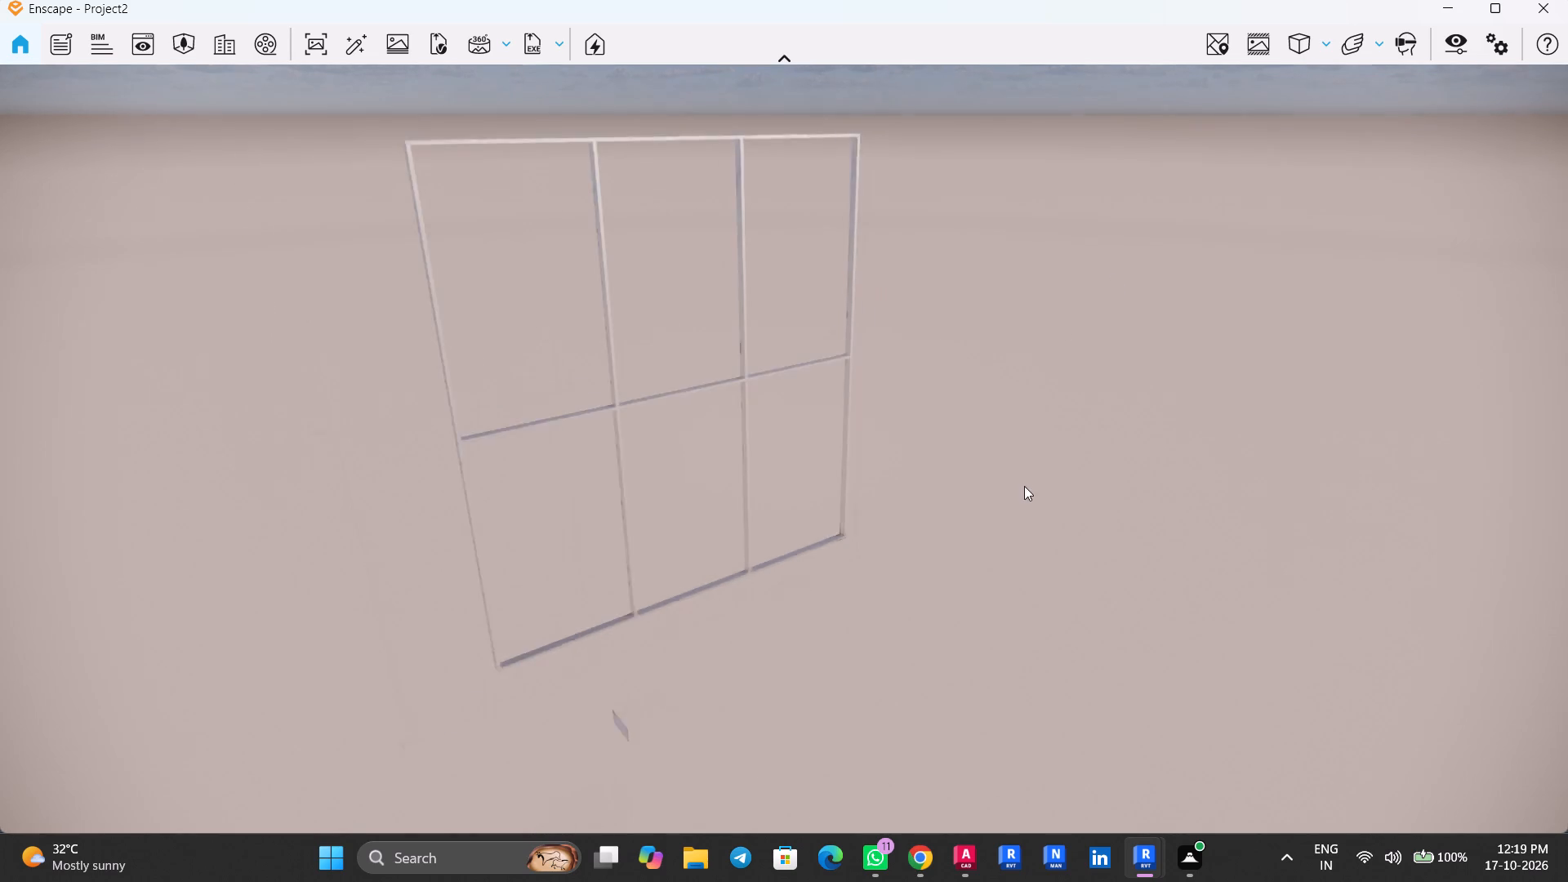
scroll(1024, 486, down, 6)
scroll(652, 720, up, 12)
middle_drag(648, 713, 930, 251)
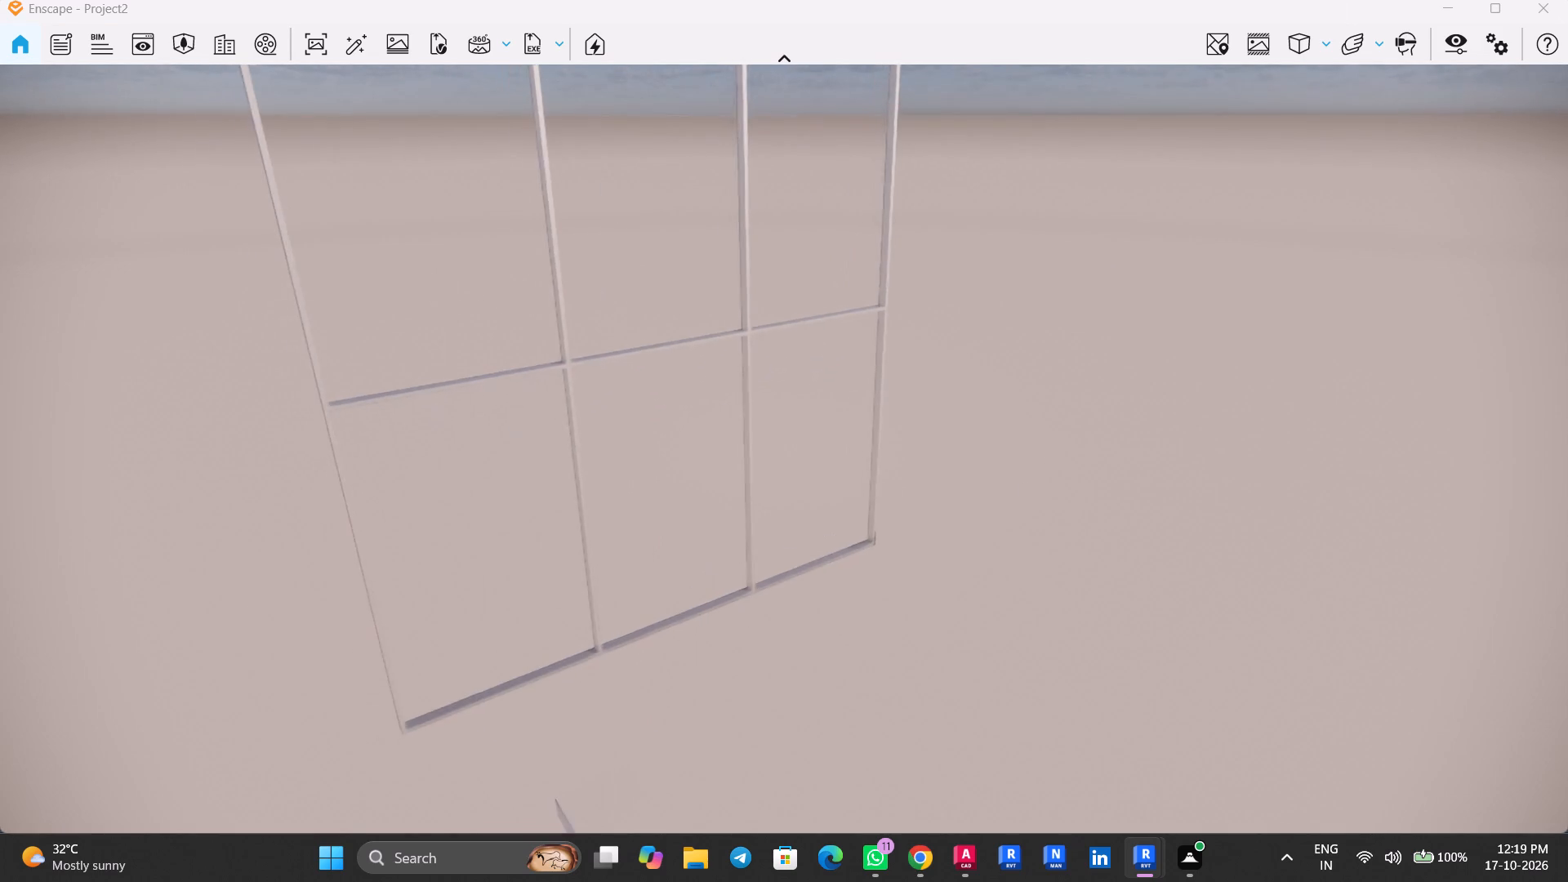
middle_drag(930, 251, 1567, 65)
scroll(659, 793, up, 9)
drag(661, 793, 484, 620)
scroll(755, 710, down, 4)
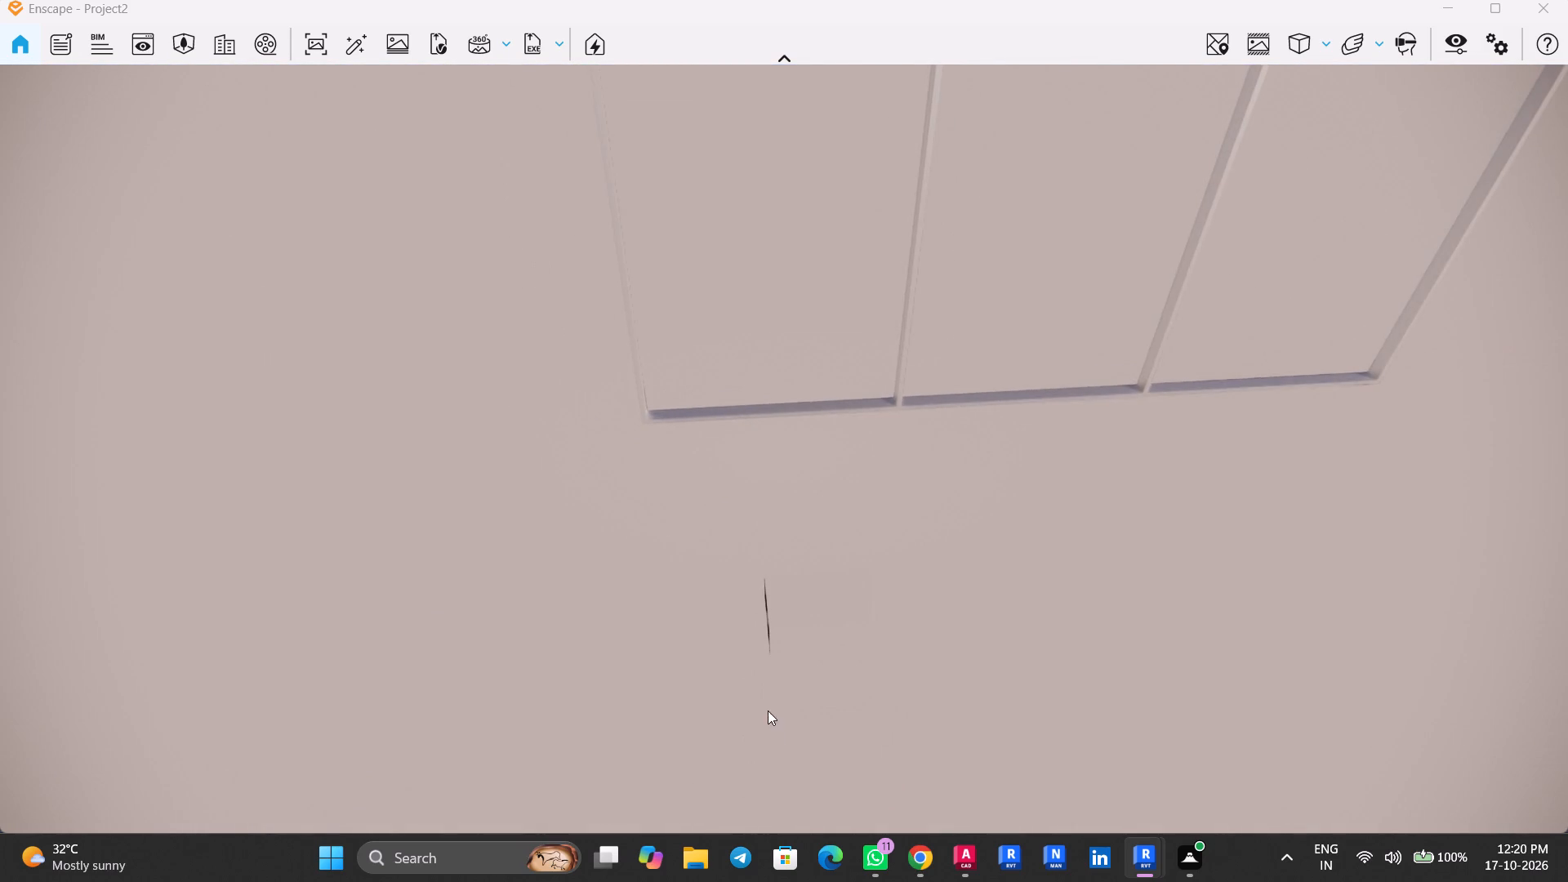
shift+middle_drag(761, 679, 947, 328)
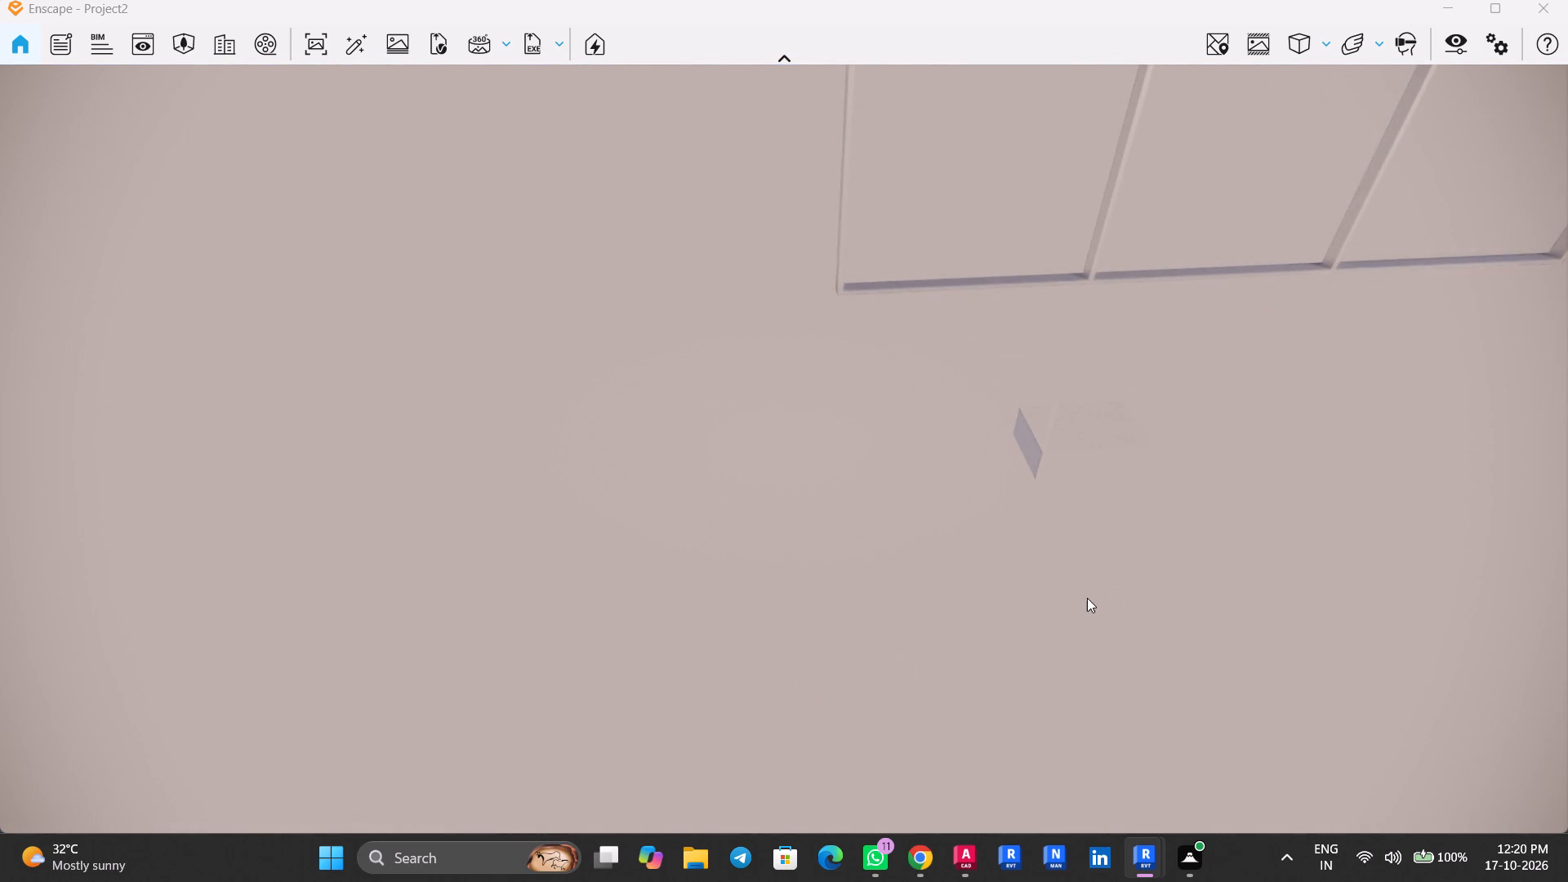
scroll(1090, 557, up, 5)
middle_drag(1213, 501, 719, 595)
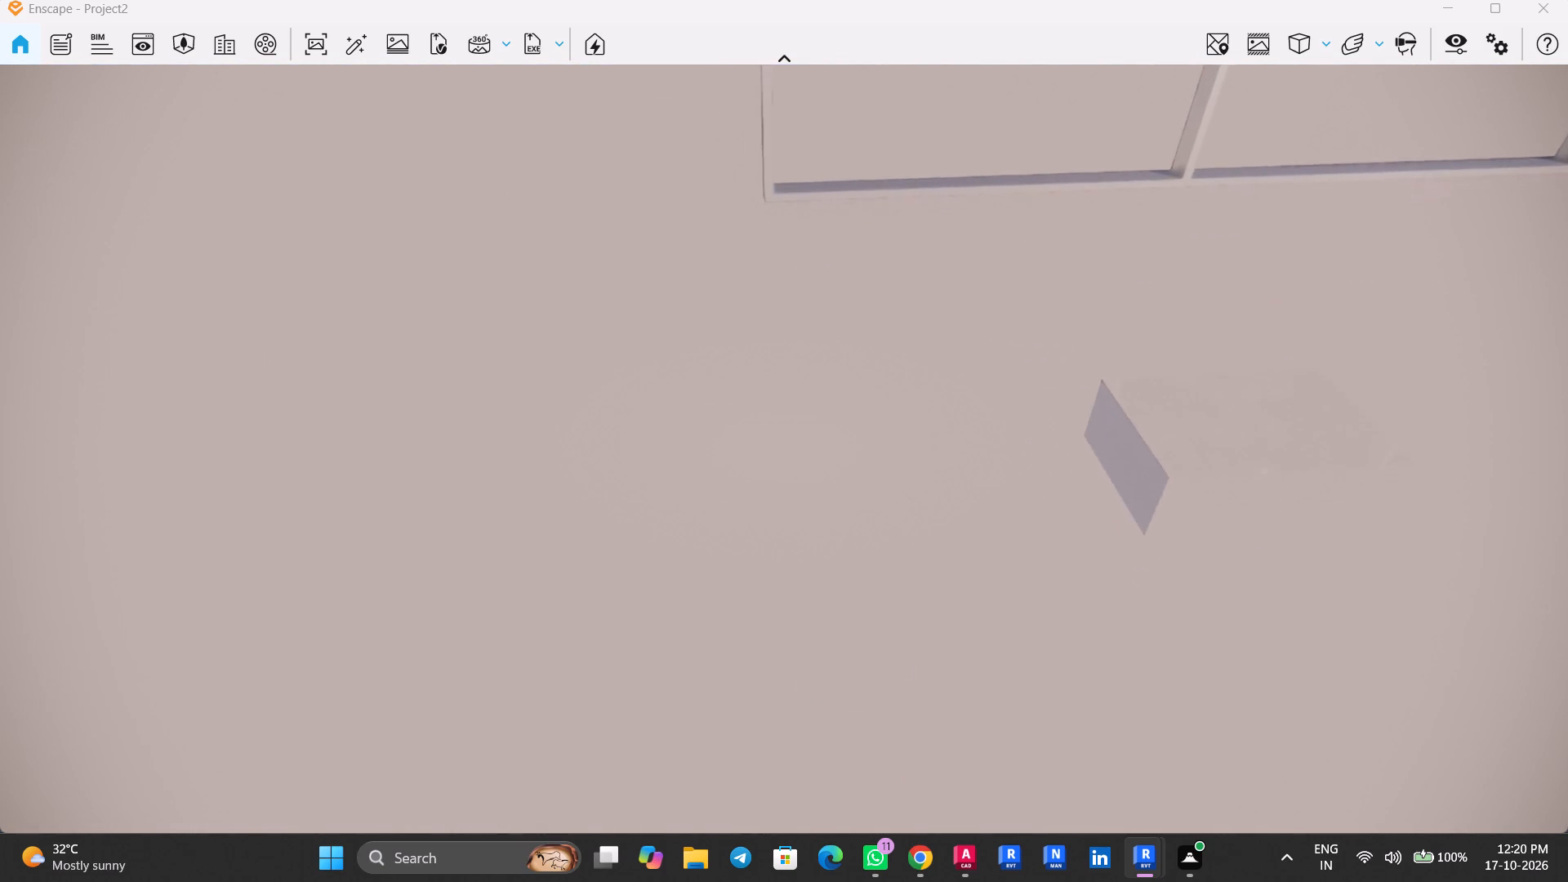
middle_drag(719, 595, 415, 445)
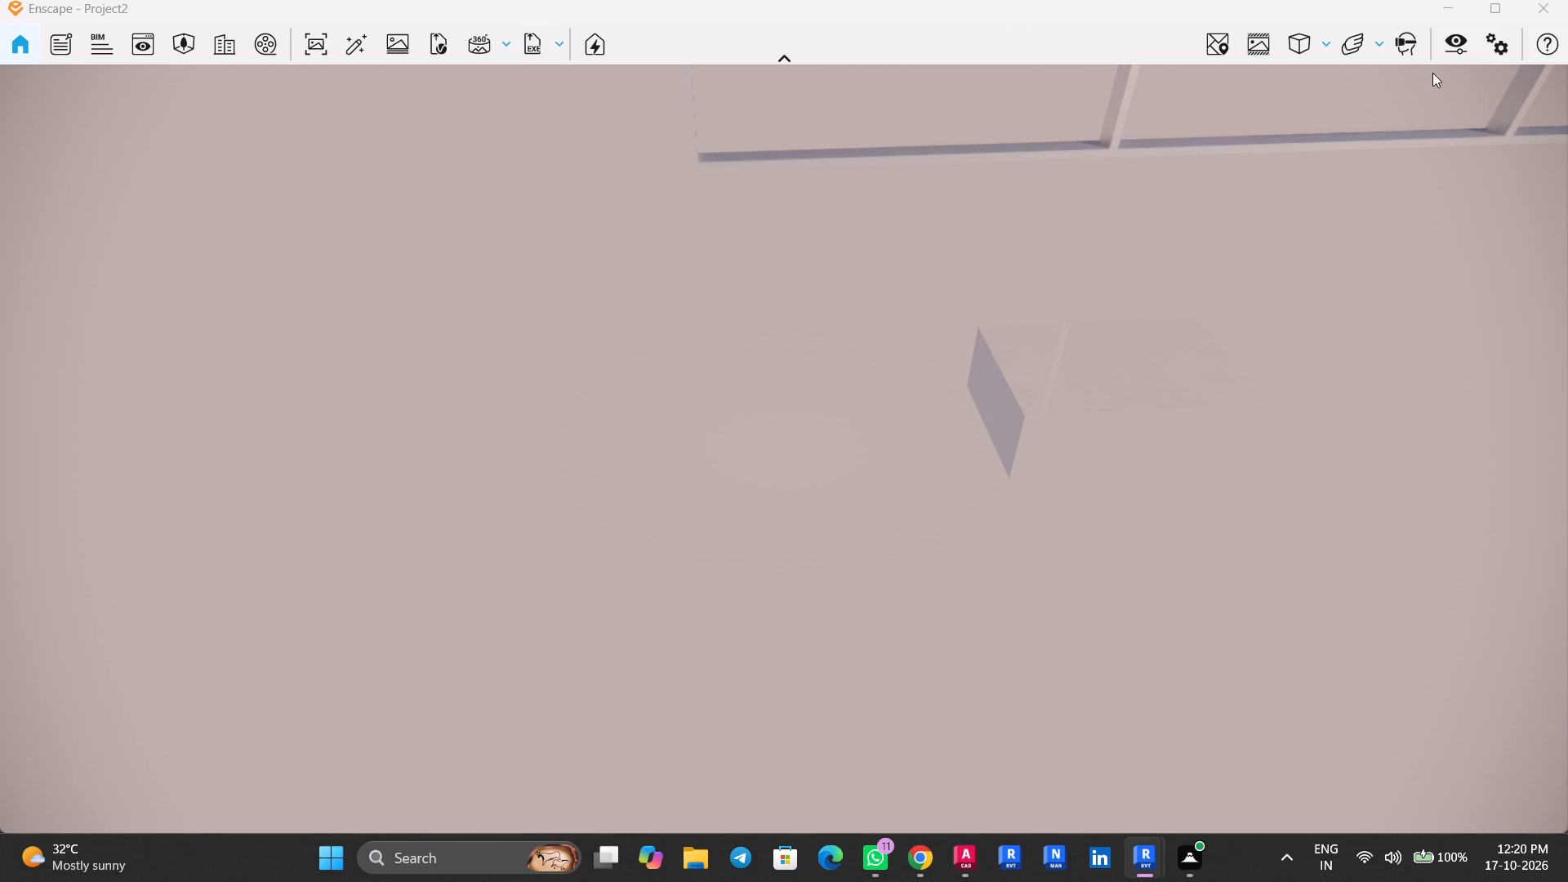
Try the Mountains horizon in Enscape's sky settings, and set the horizon source to Town.
click(1450, 58)
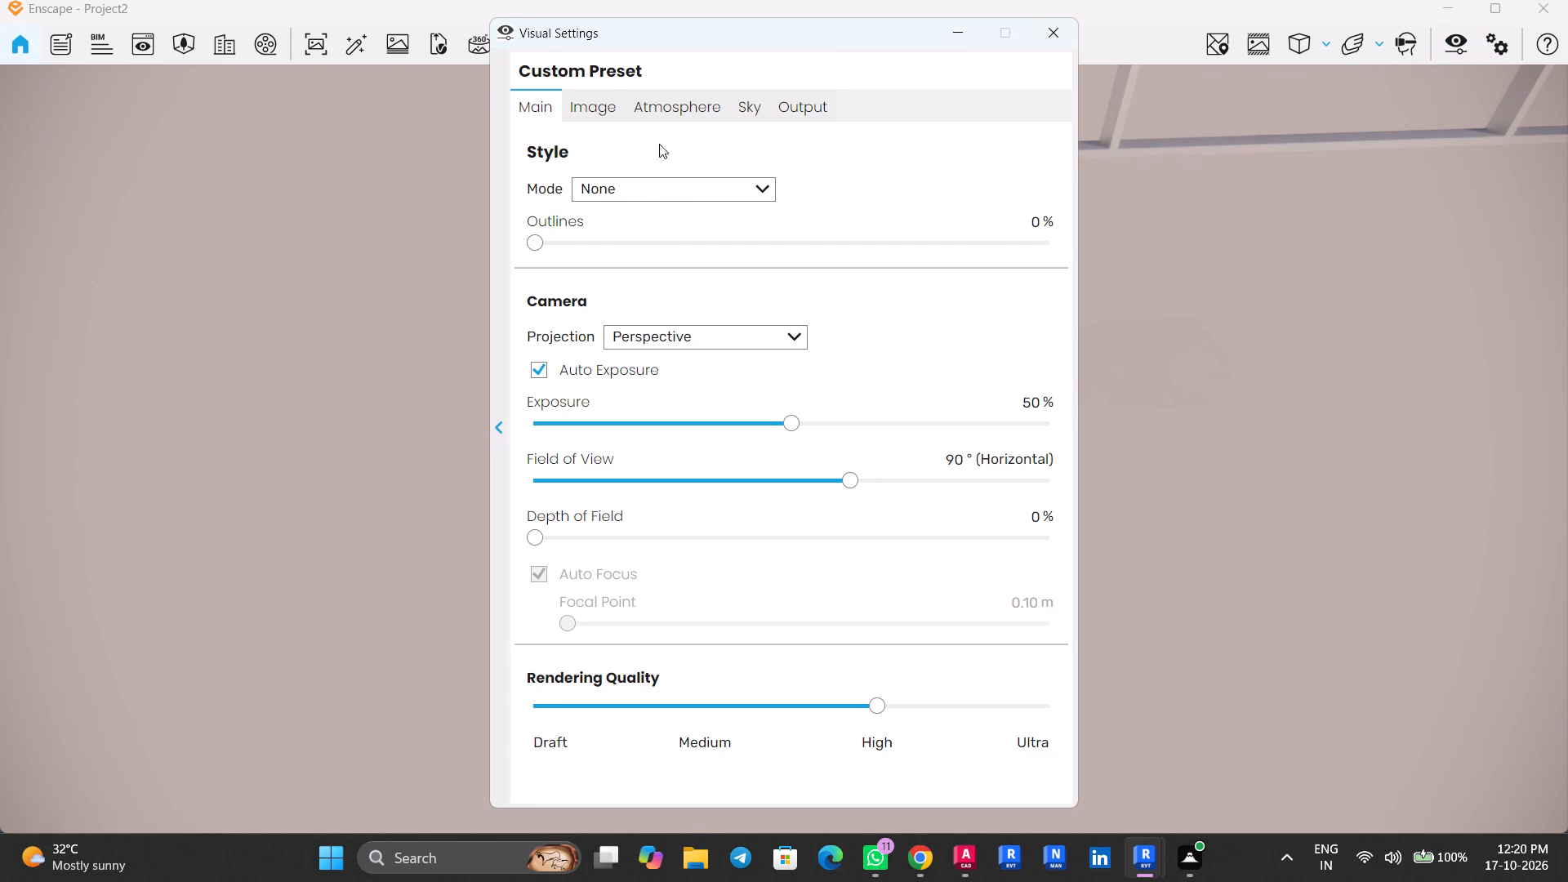
click(682, 113)
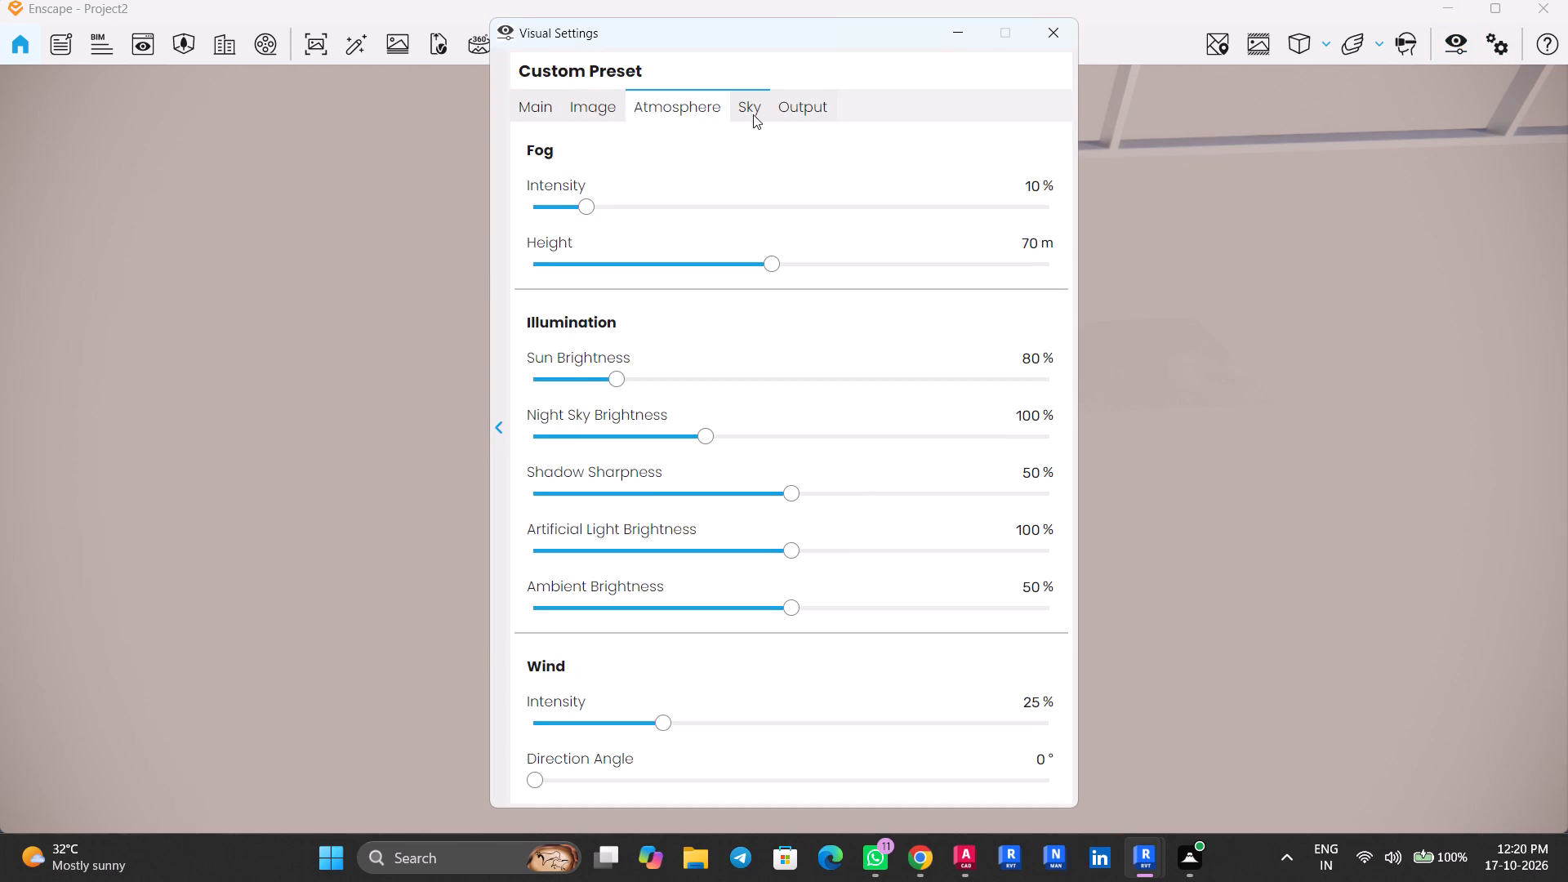
click(734, 109)
click(675, 227)
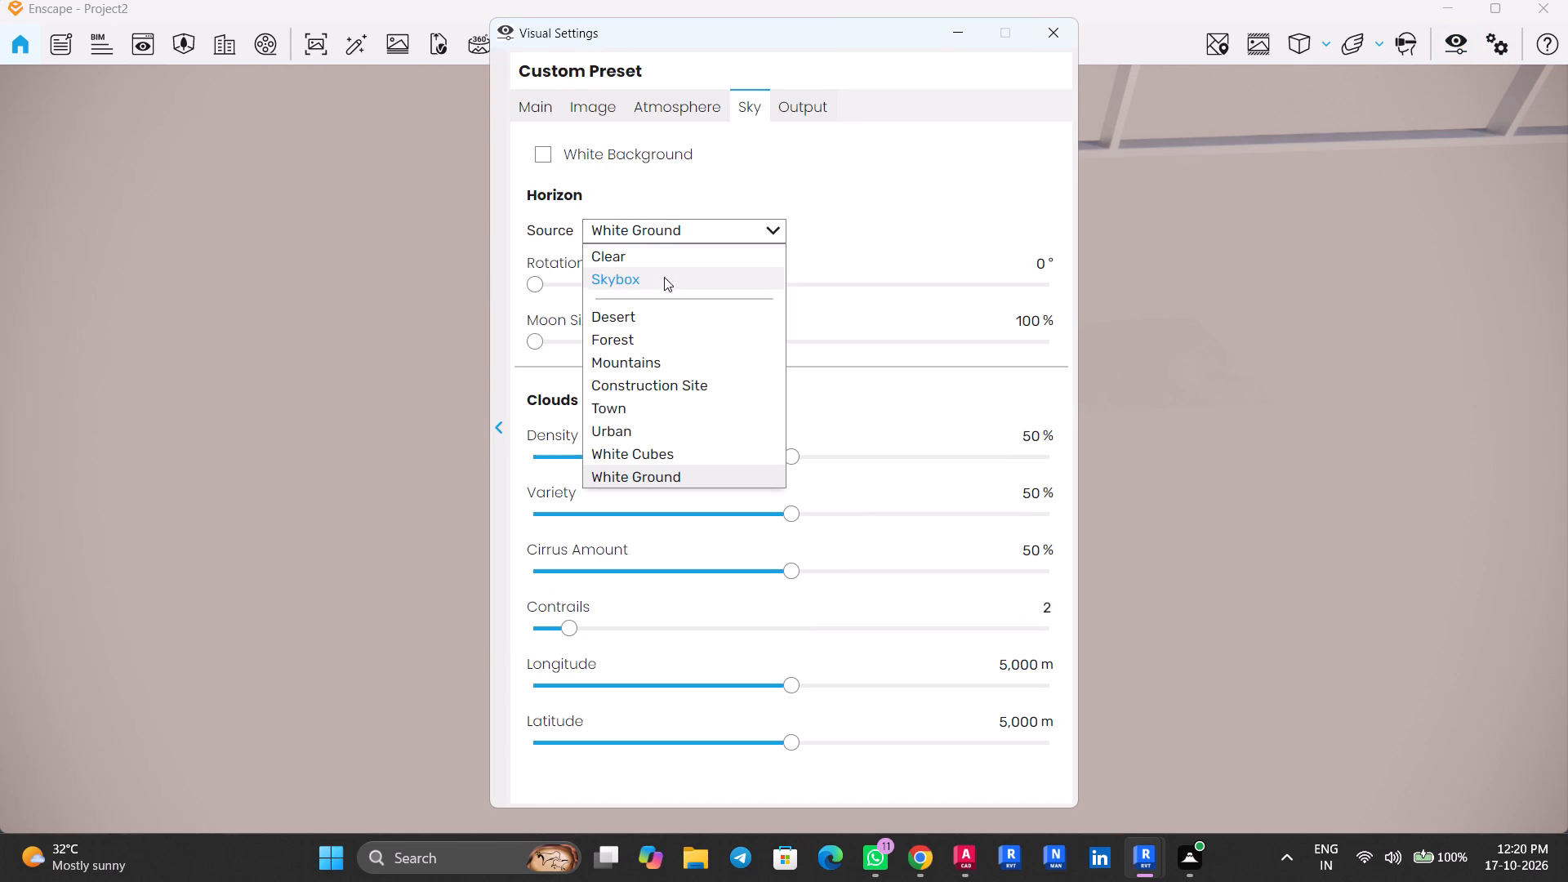
click(654, 368)
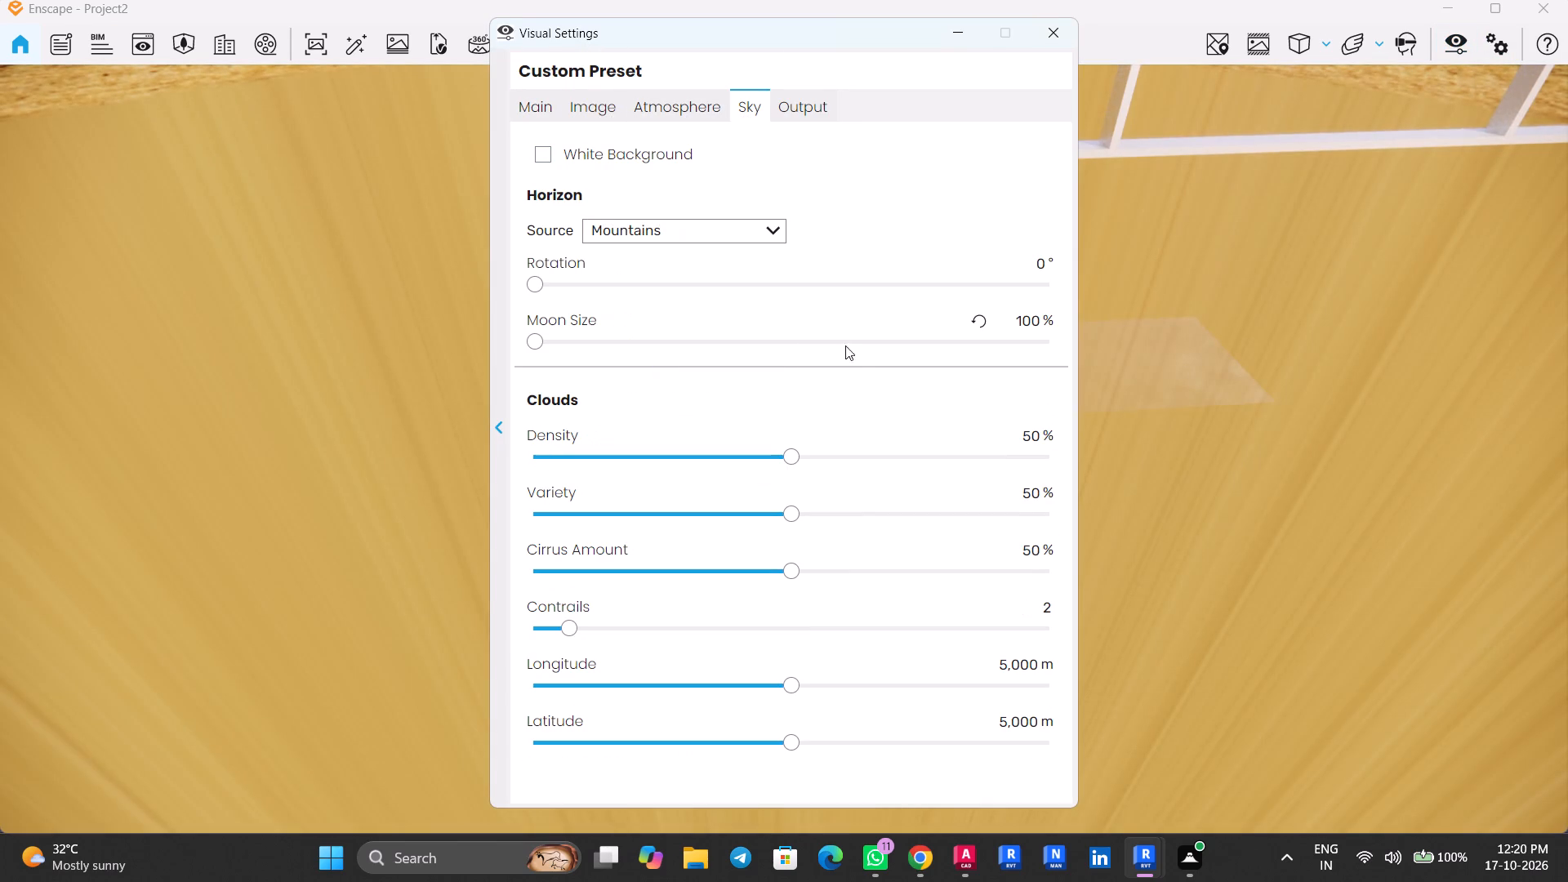
click(692, 238)
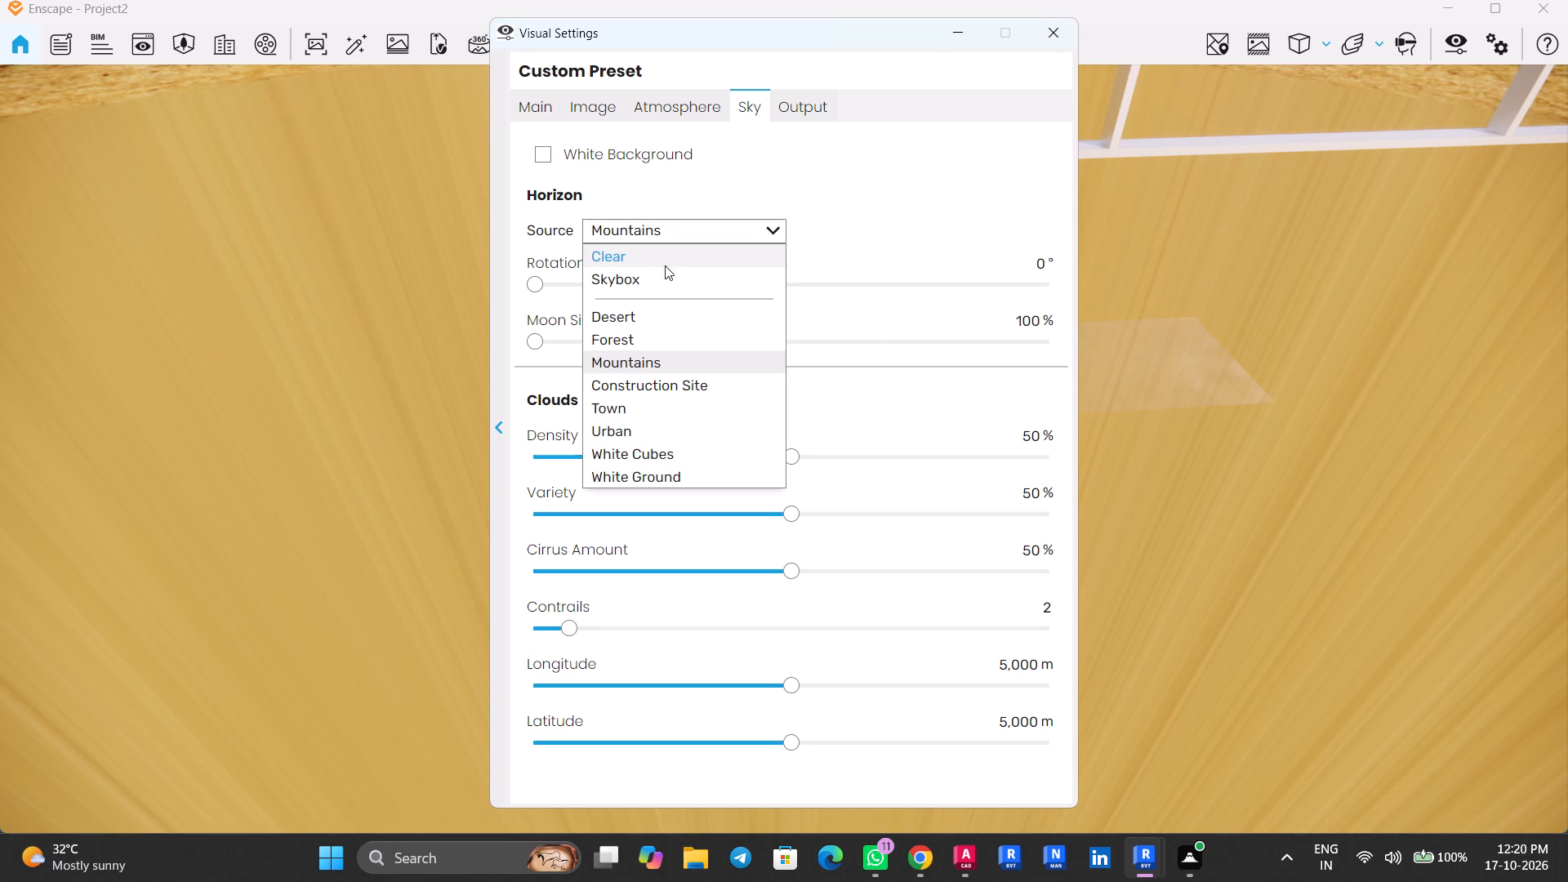
click(668, 414)
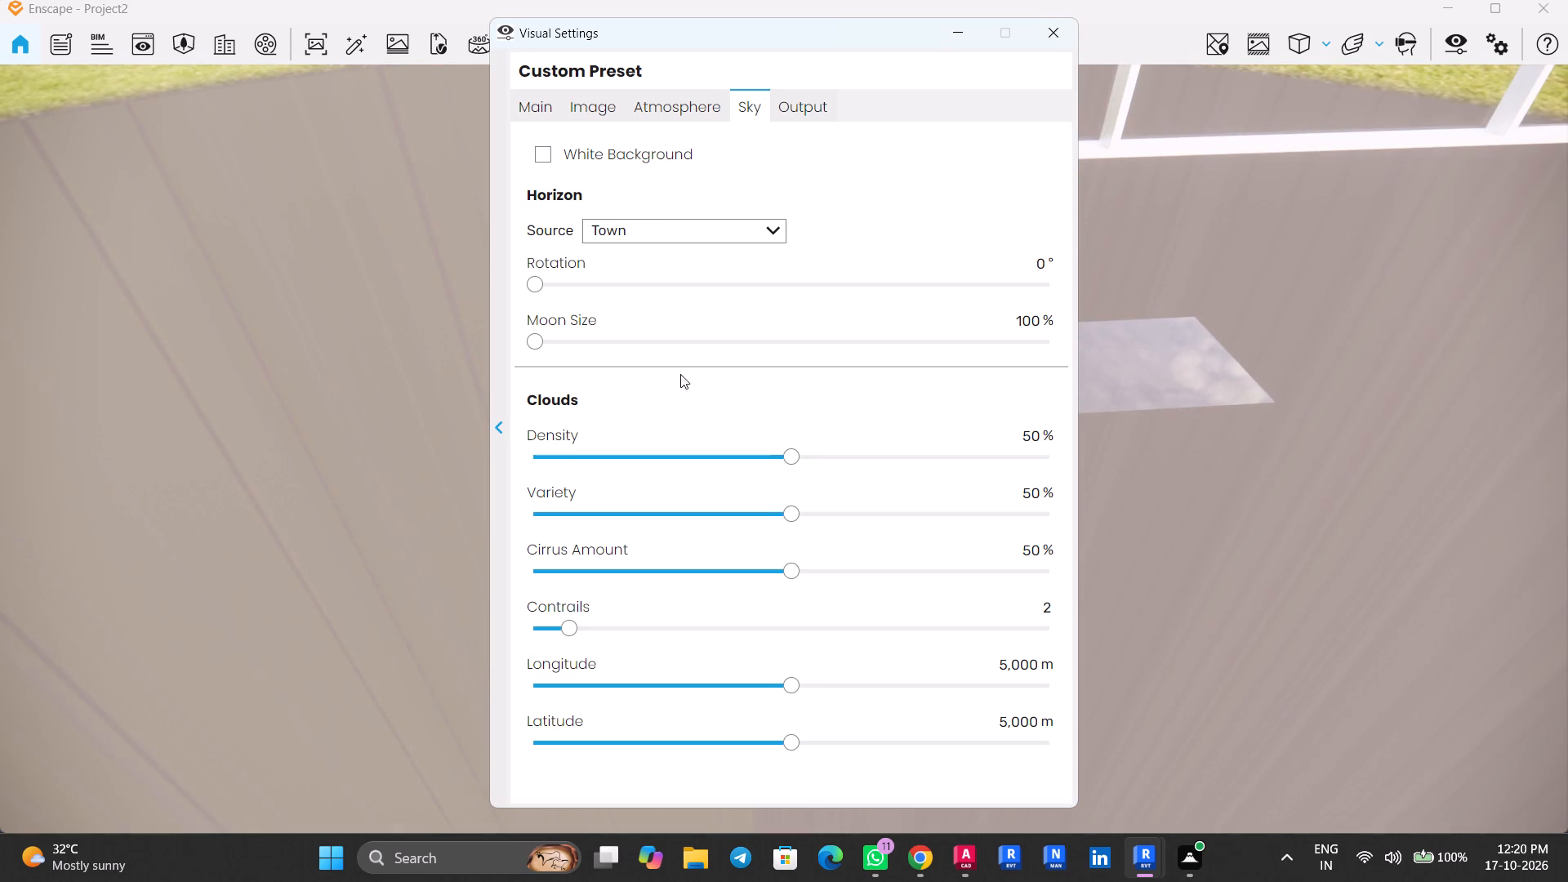
click(728, 224)
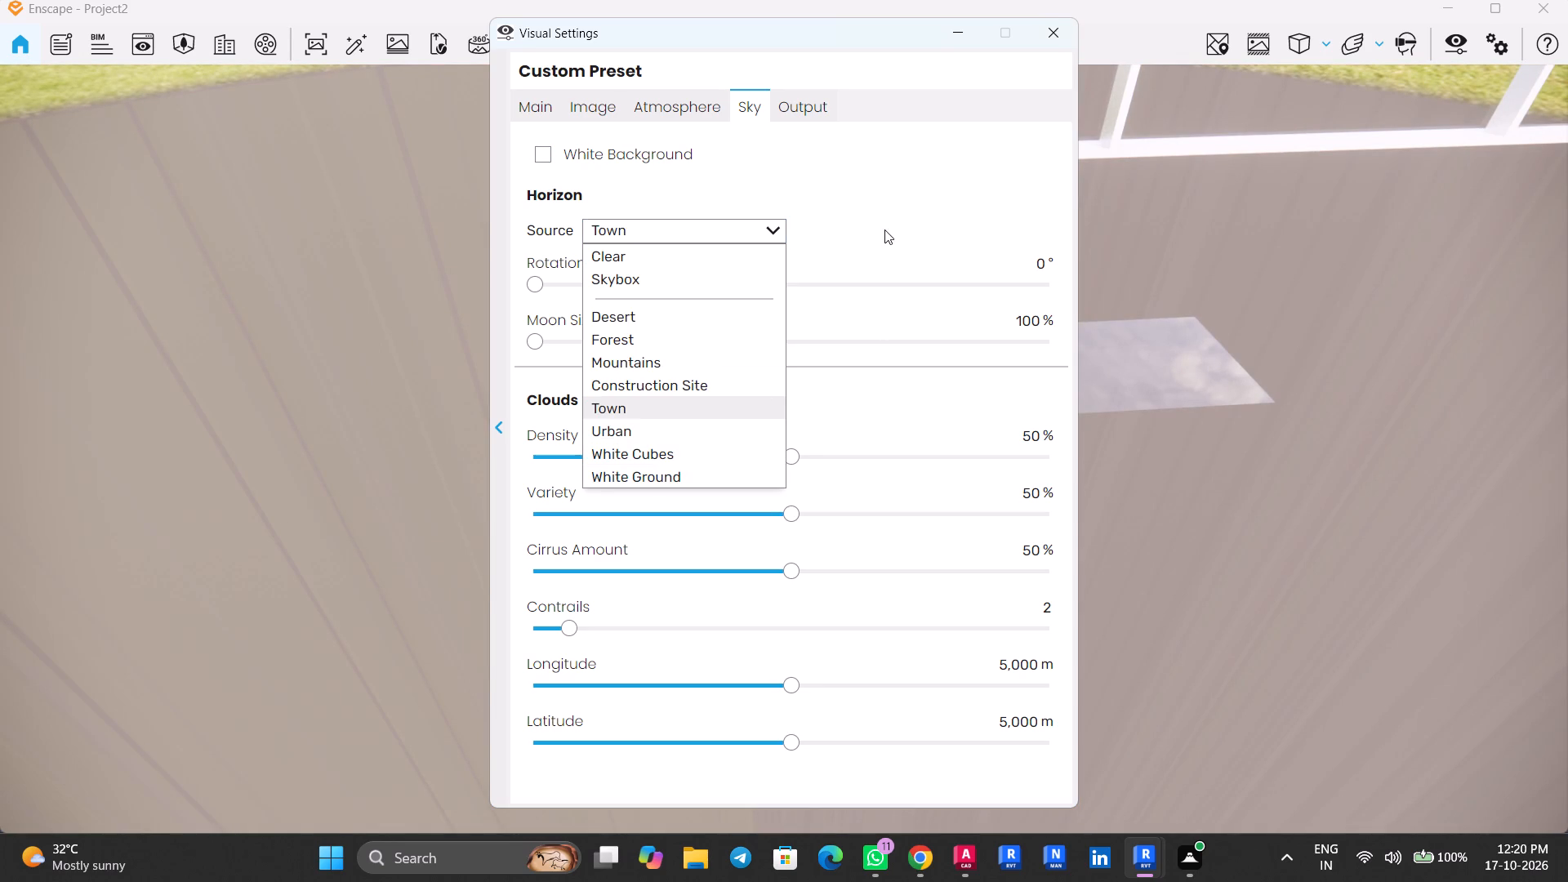
click(1054, 37)
Examine the glass box's transparency and reflections against the new horizon, and return to Project2's 3D view in Revit.
scroll(1016, 405, down, 5)
shift+middle_drag(1154, 452, 1062, 122)
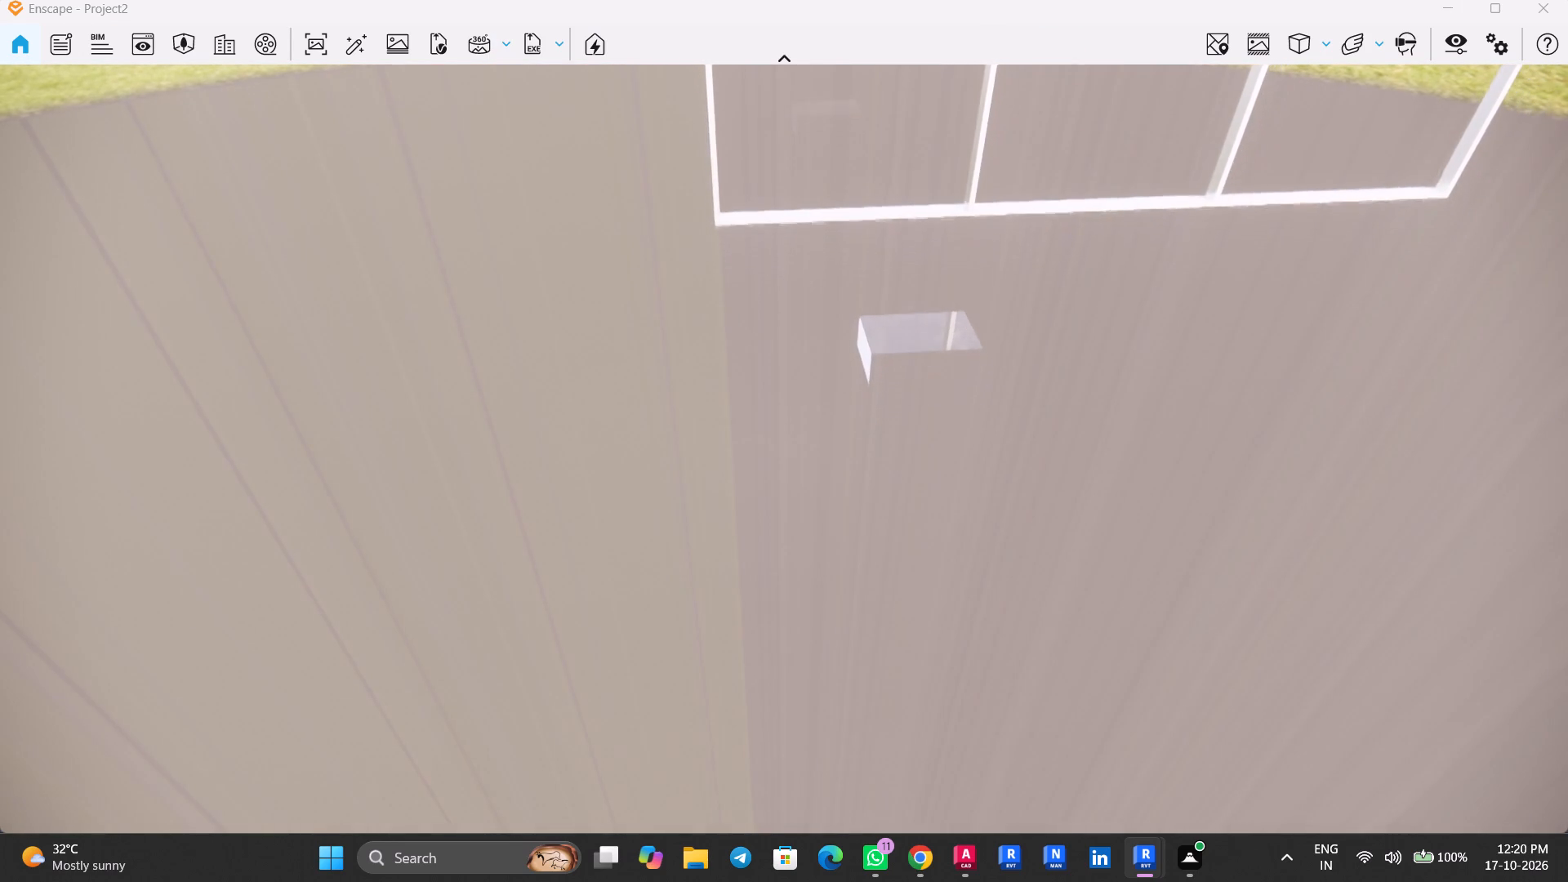
shift+middle_drag(1062, 122, 1058, 121)
scroll(942, 360, up, 8)
middle_drag(1079, 327, 283, 832)
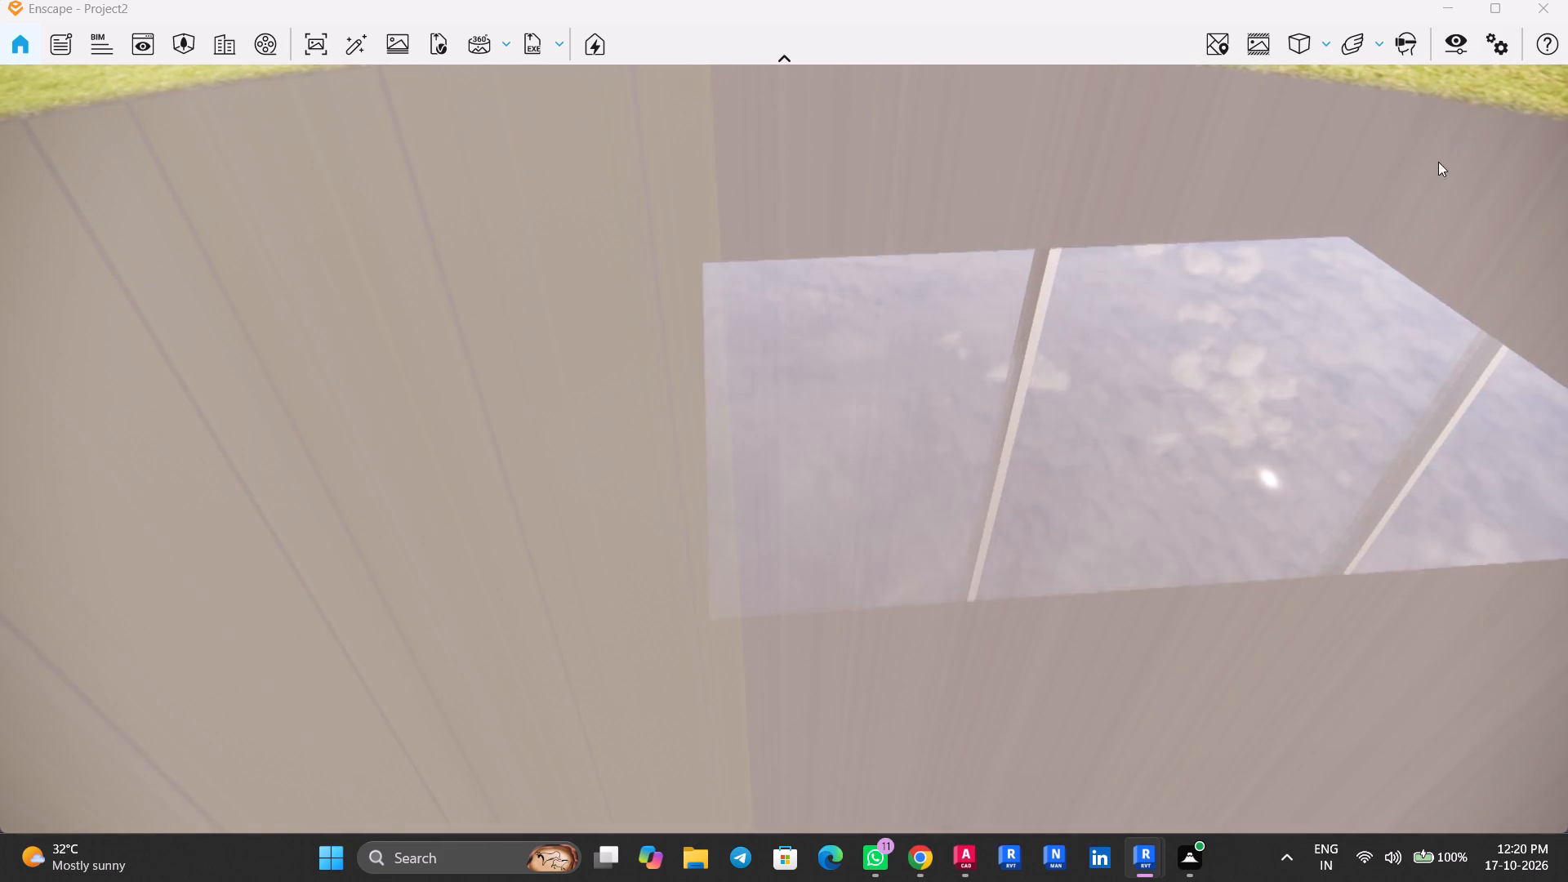
scroll(1171, 263, down, 2)
click(950, 436)
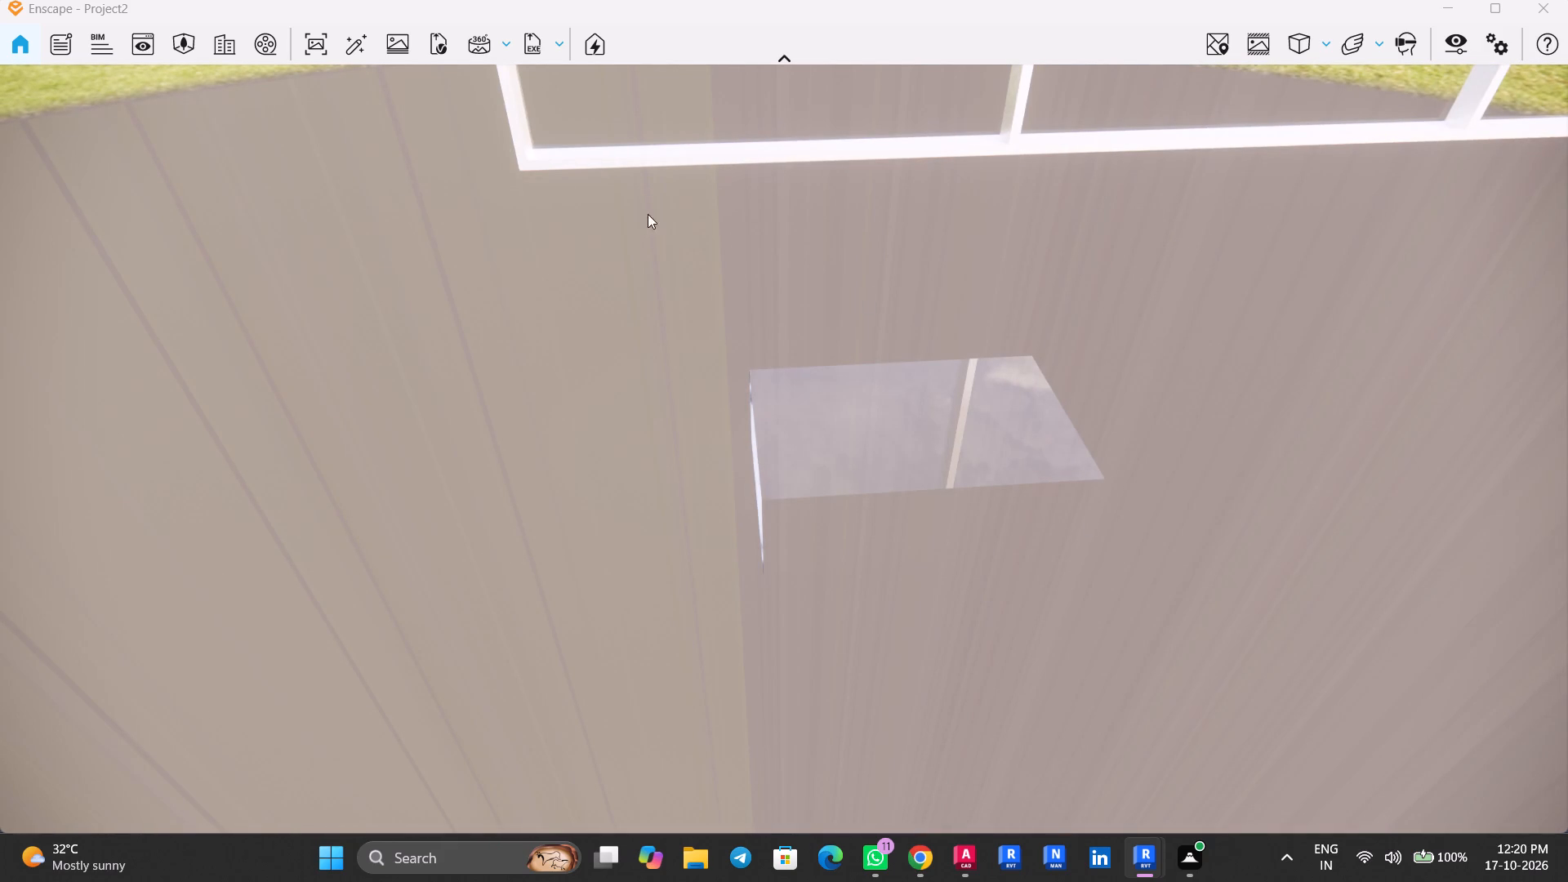
scroll(568, 345, down, 14)
scroll(666, 451, up, 10)
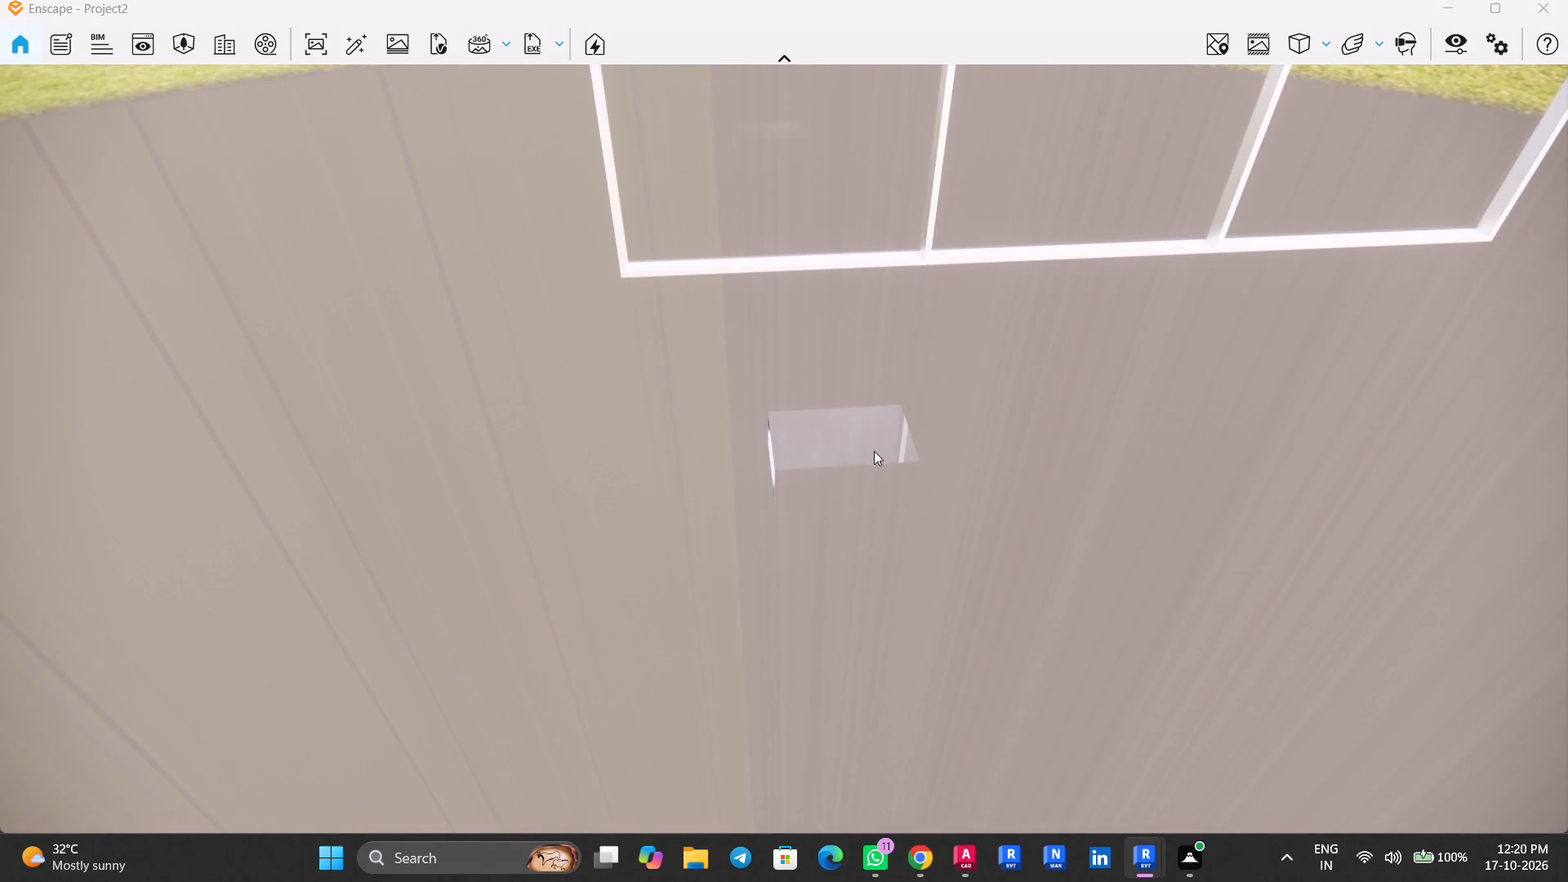
click(1457, 10)
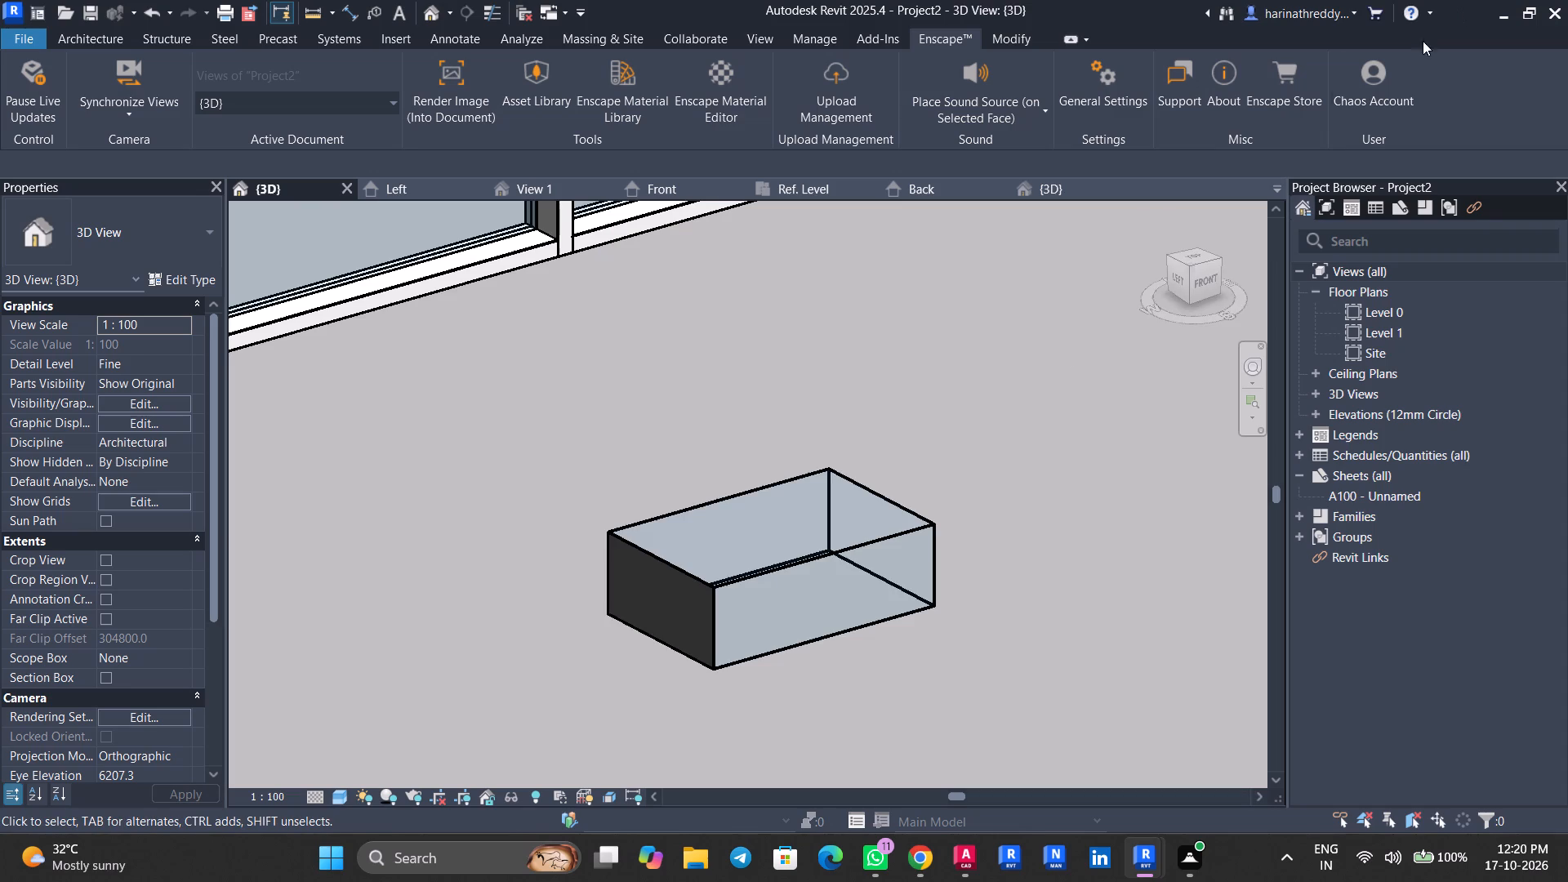
Change the curtain wall's upper middle panel to the System Panel Solid type.
scroll(760, 617, up, 2)
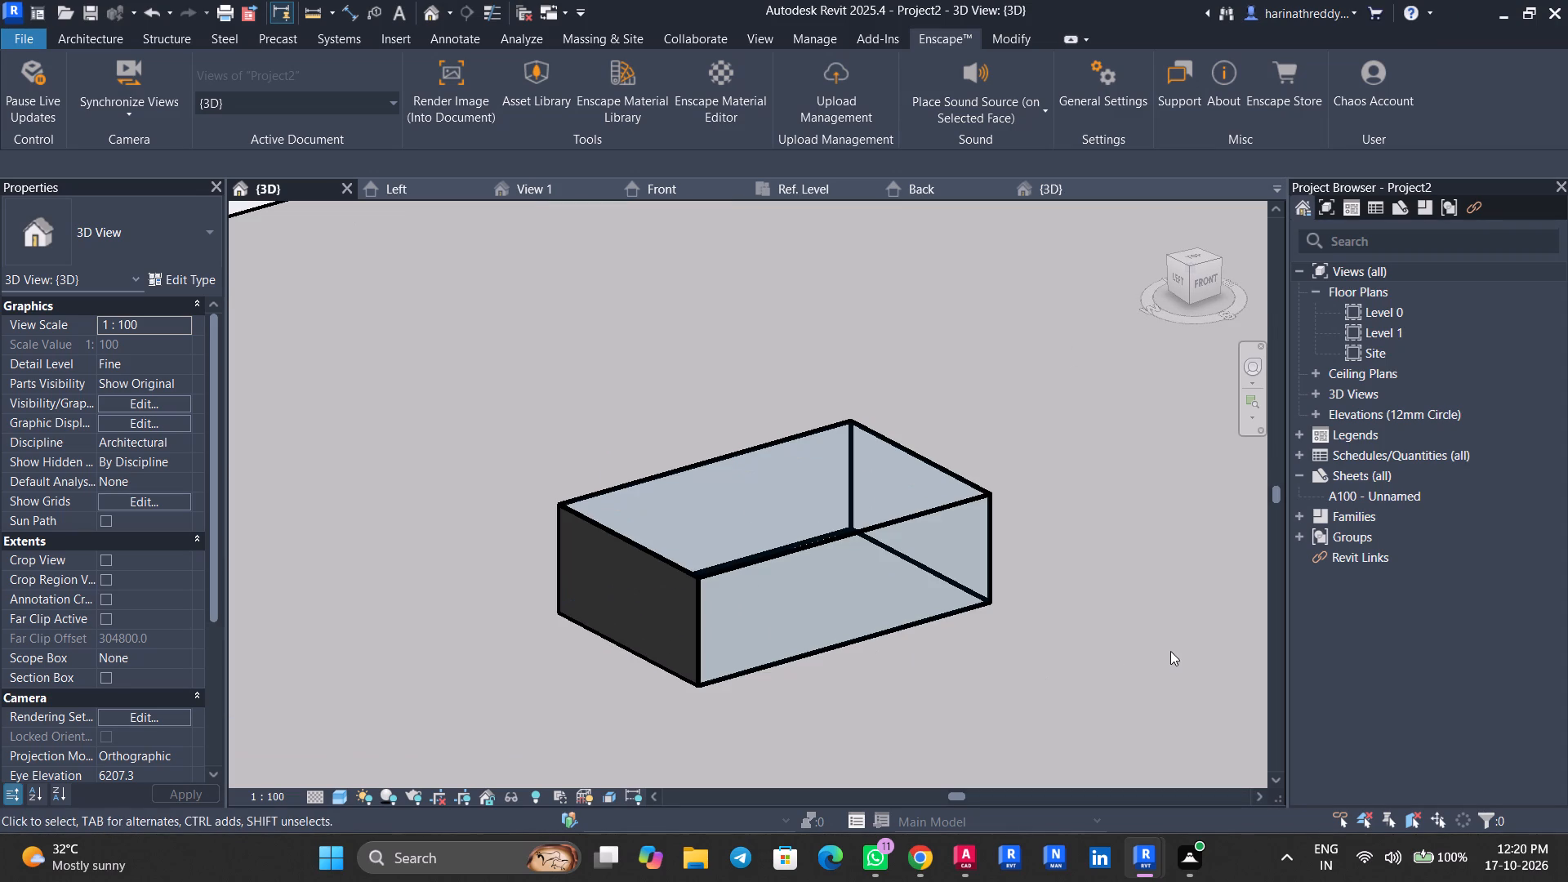
scroll(1076, 591, down, 8)
middle_drag(802, 391, 644, 675)
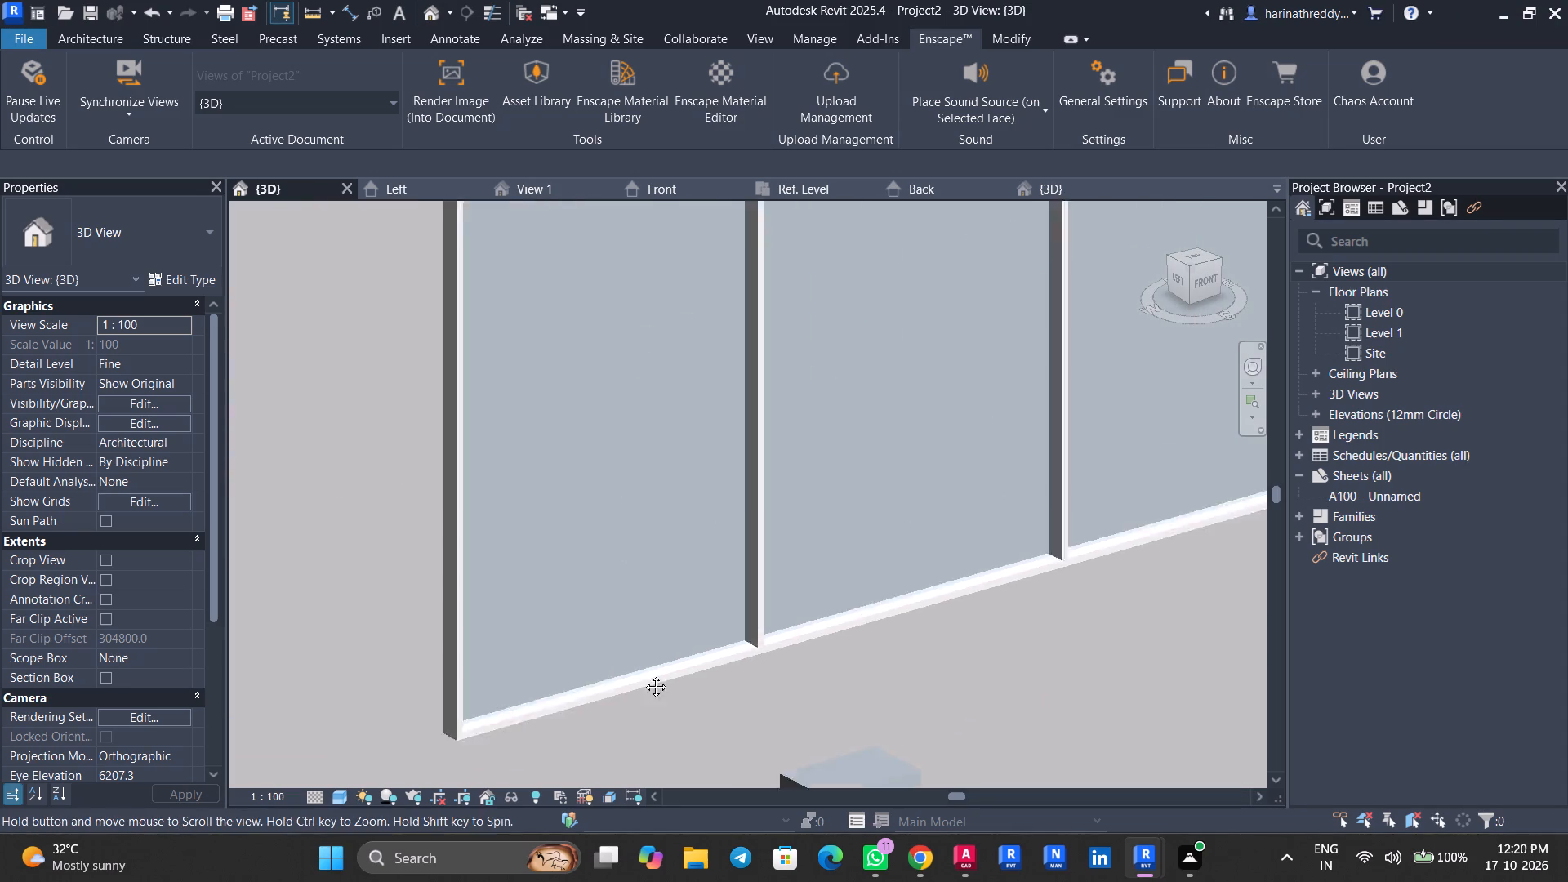
middle_drag(644, 675, 634, 693)
scroll(567, 416, down, 11)
shift+middle_drag(569, 448, 508, 461)
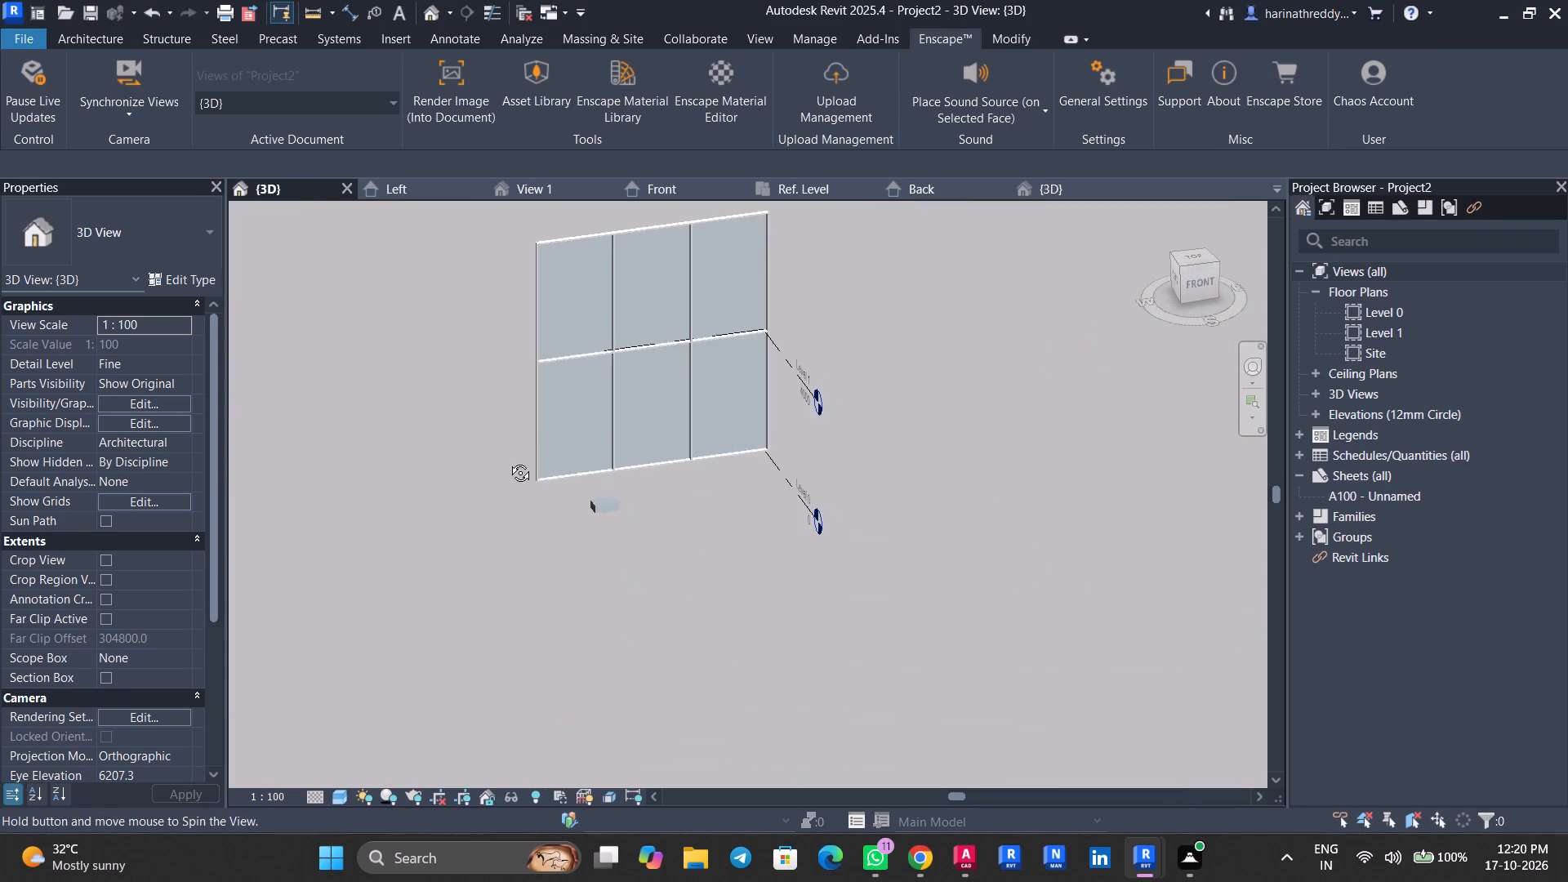
shift+middle_drag(508, 461, 508, 463)
scroll(586, 388, up, 6)
middle_drag(590, 390, 494, 564)
scroll(502, 554, up, 1)
key(Tab)
key(Tab)
key(Tab)
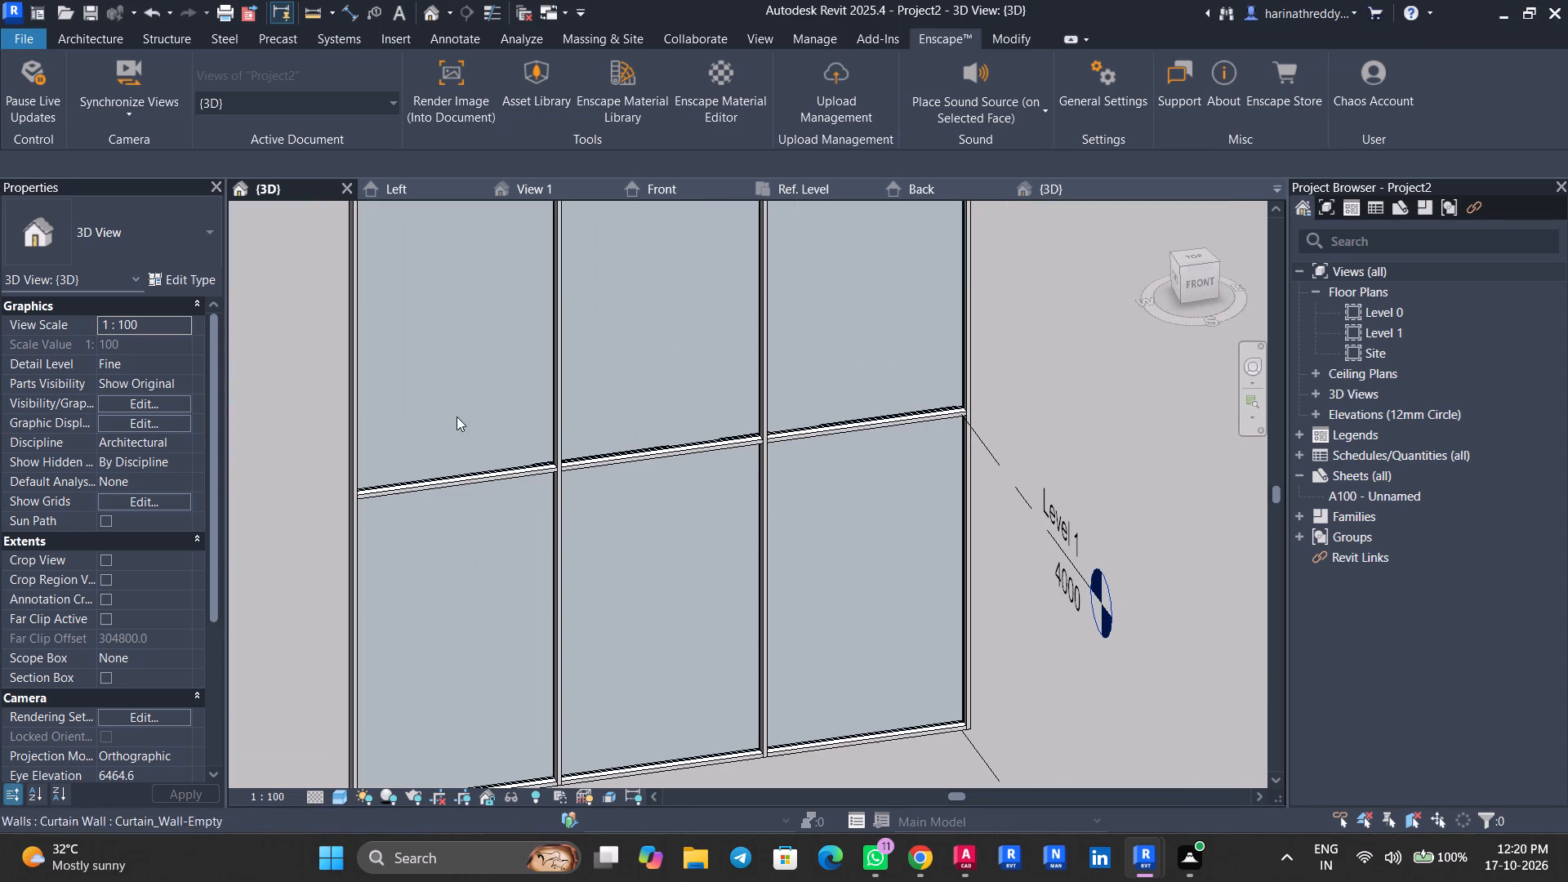
key(Tab)
key(Tab)
middle_drag(461, 394, 546, 634)
key(Tab)
key(Tab)
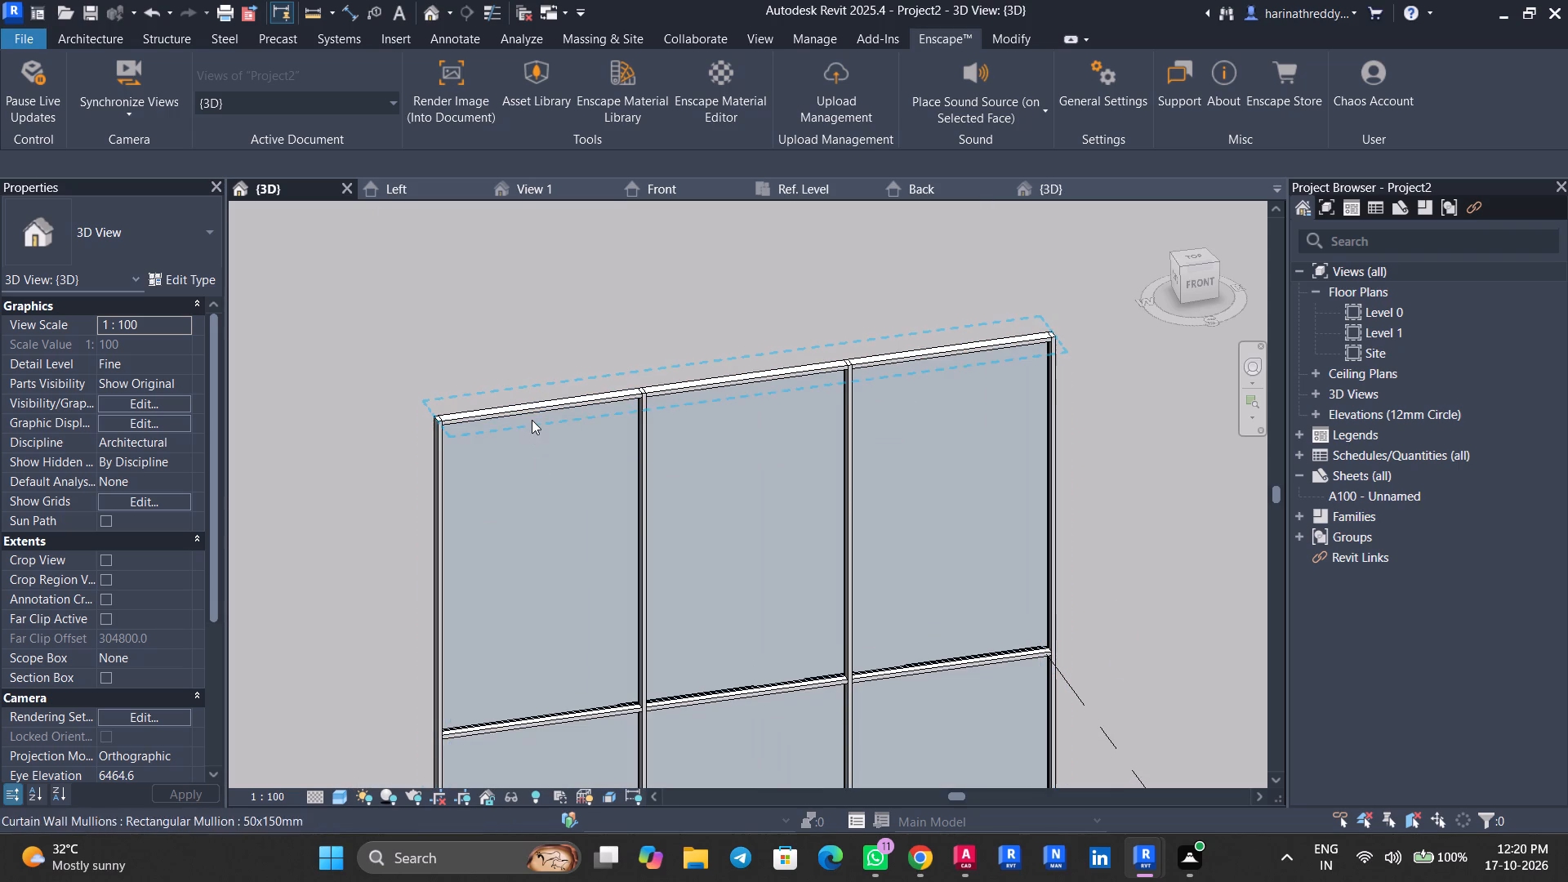
key(Tab)
key(Tab)
key(Tab)
key(Tab)
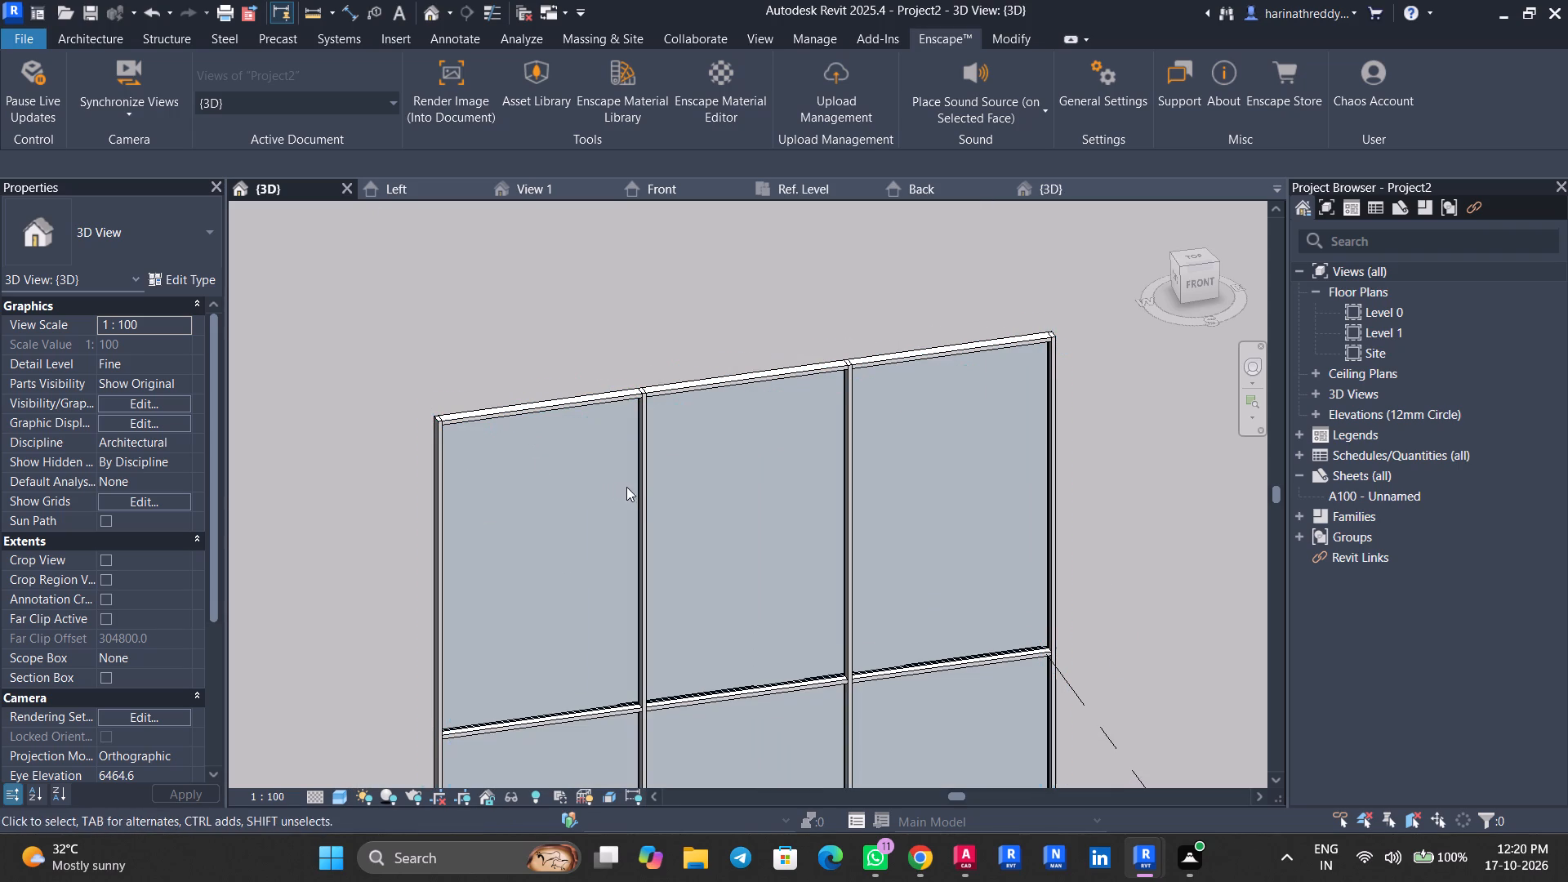
key(Tab)
key(Tab)
key(Tab)
click(641, 490)
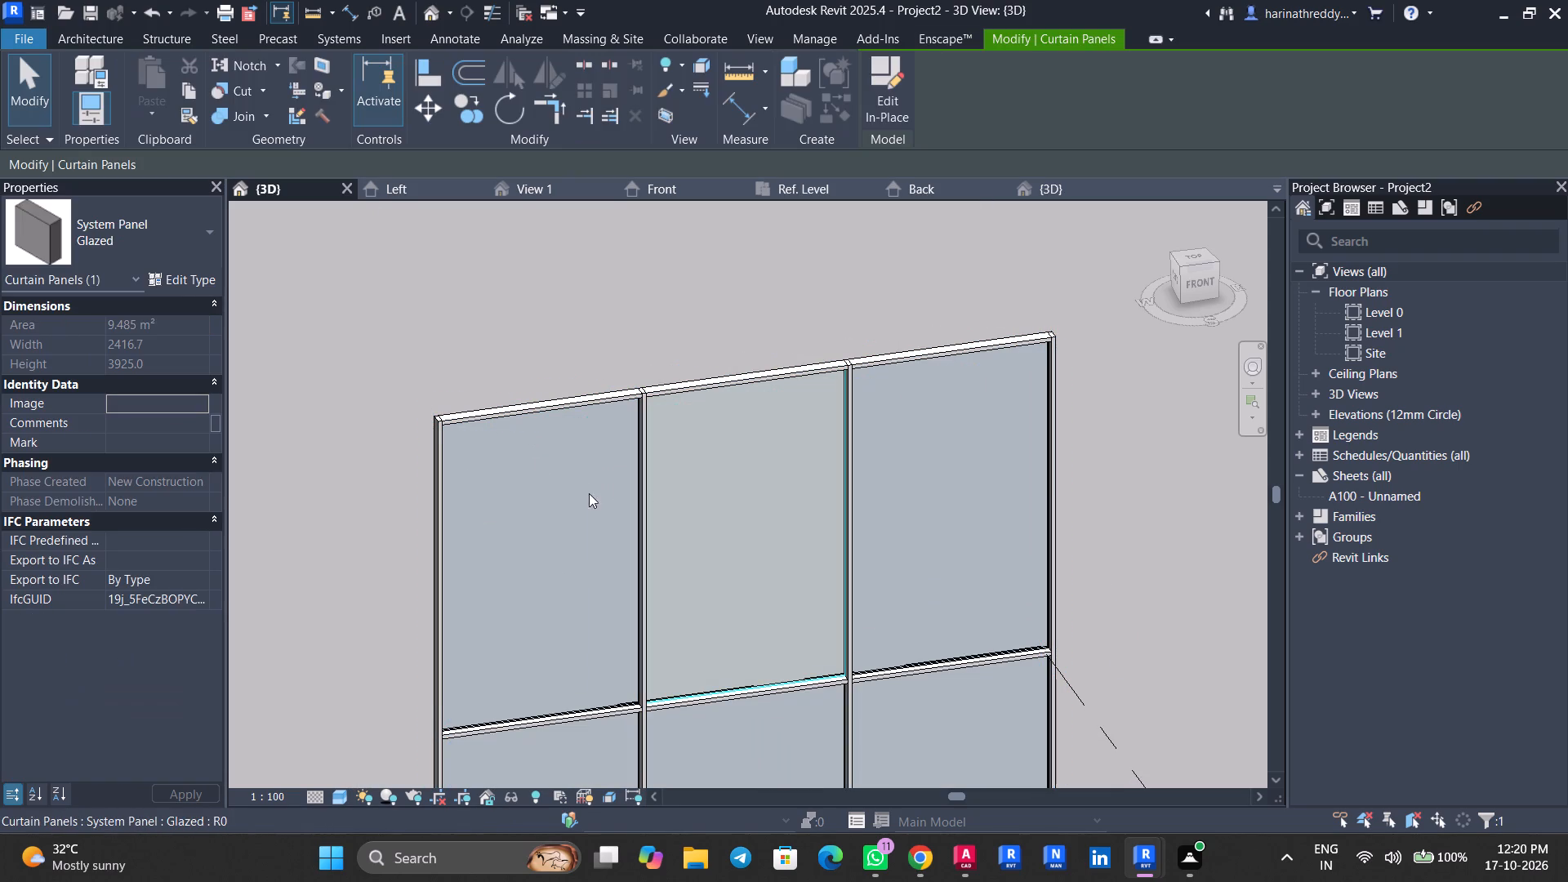
click(105, 214)
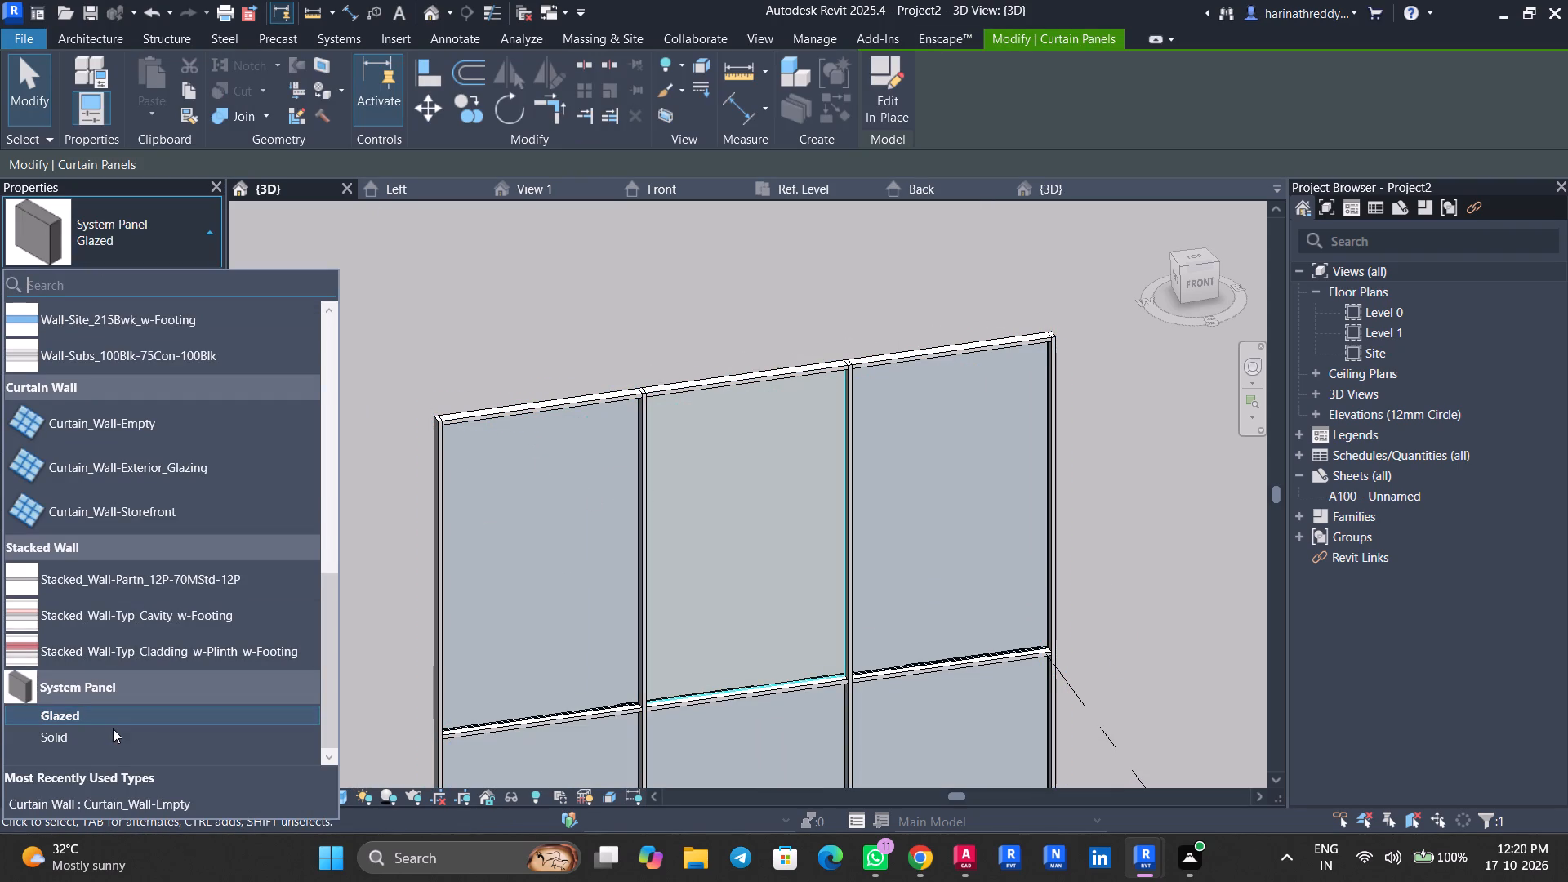
click(112, 735)
key(Escape)
key(Escape)
Examine the solid panel among the glazed panels of the curtain wall, close up and in the whole elevation.
scroll(759, 623, up, 4)
middle_drag(757, 616, 678, 538)
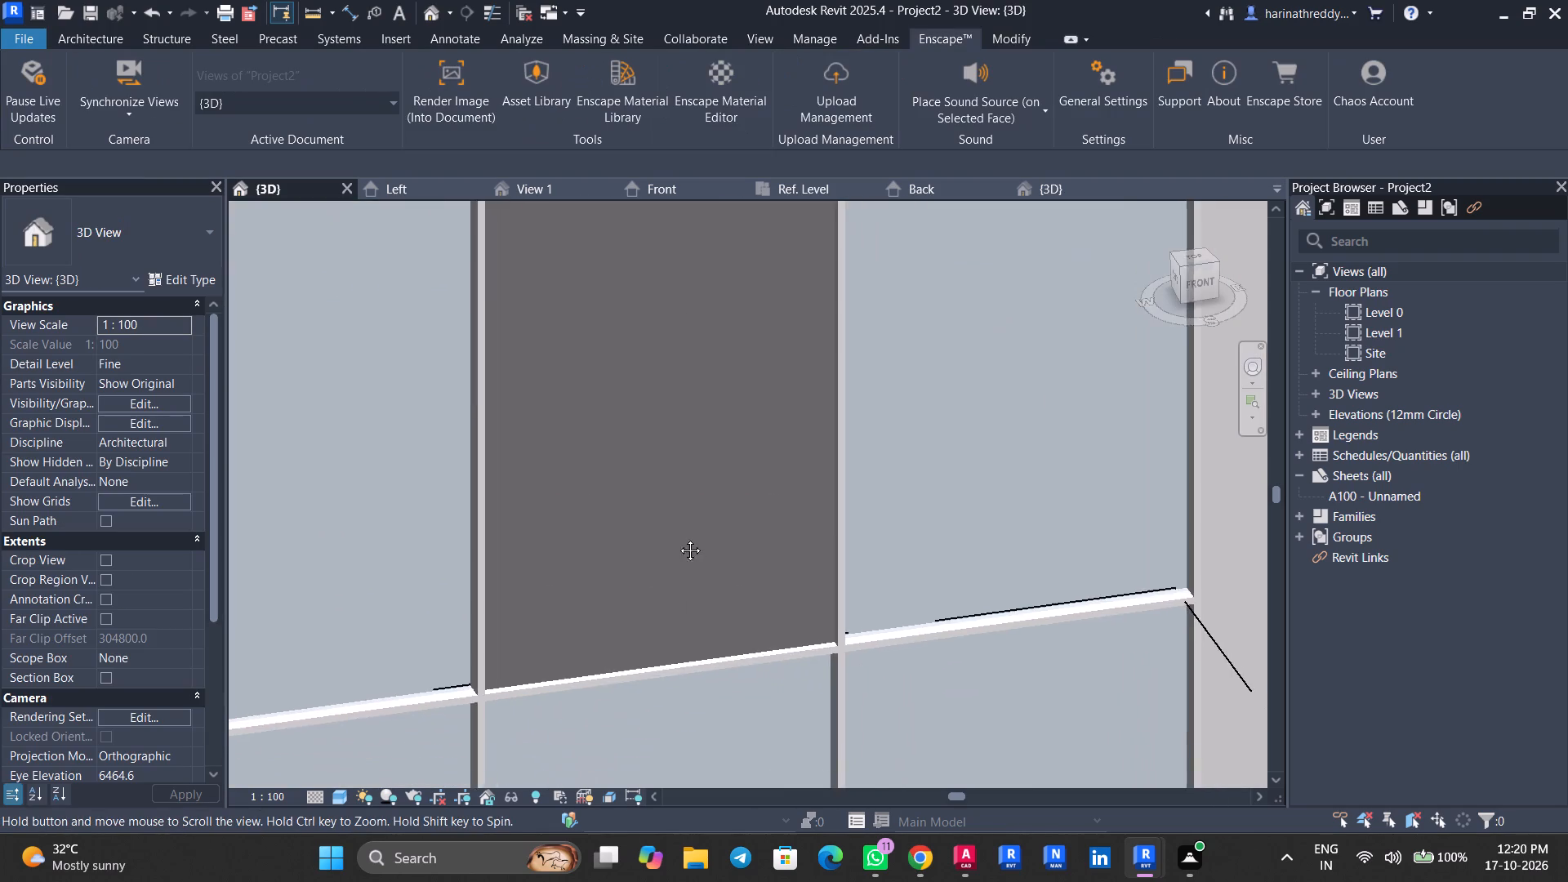
middle_drag(678, 538, 677, 538)
scroll(675, 537, down, 5)
middle_drag(673, 532, 641, 566)
scroll(626, 550, up, 1)
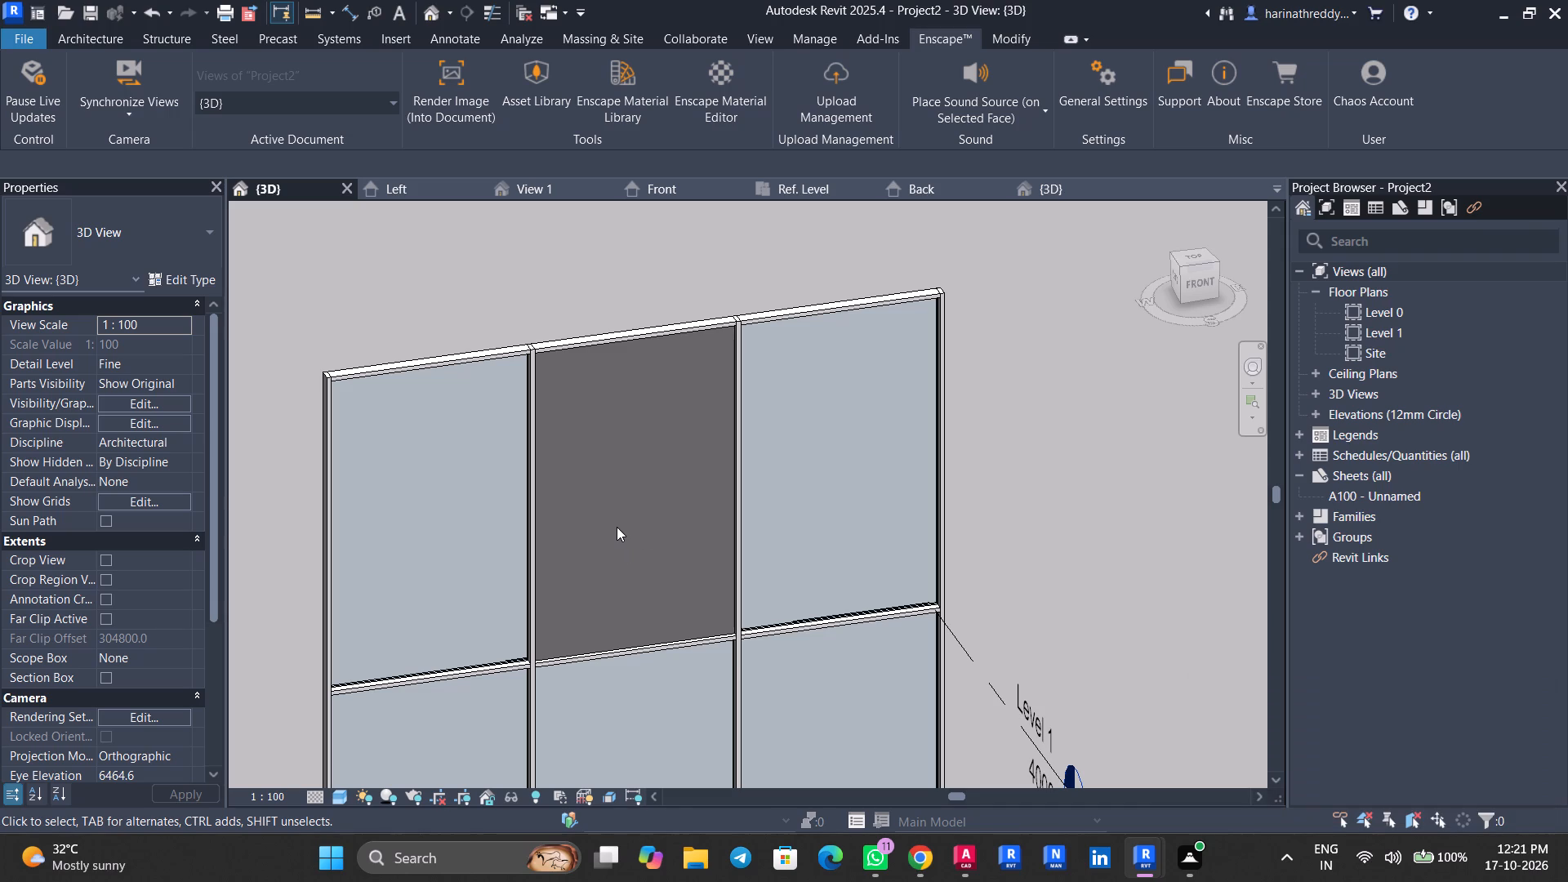
scroll(617, 527, down, 5)
middle_drag(626, 558, 611, 506)
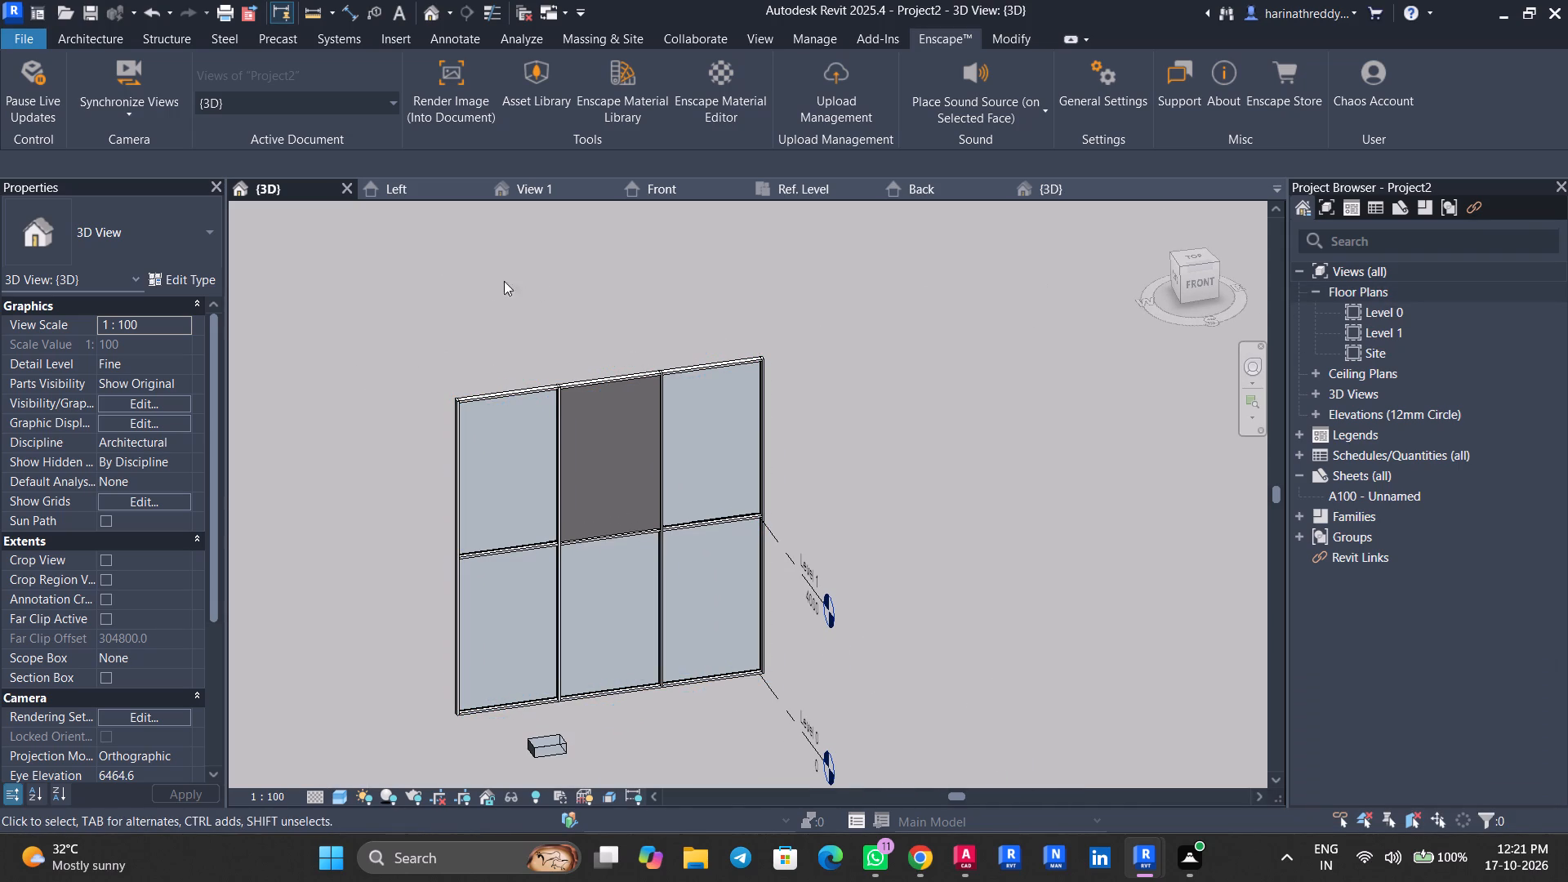
Open the Level 0 floor plan of Project2, framing the curtain wall and the box.
double_click(1383, 314)
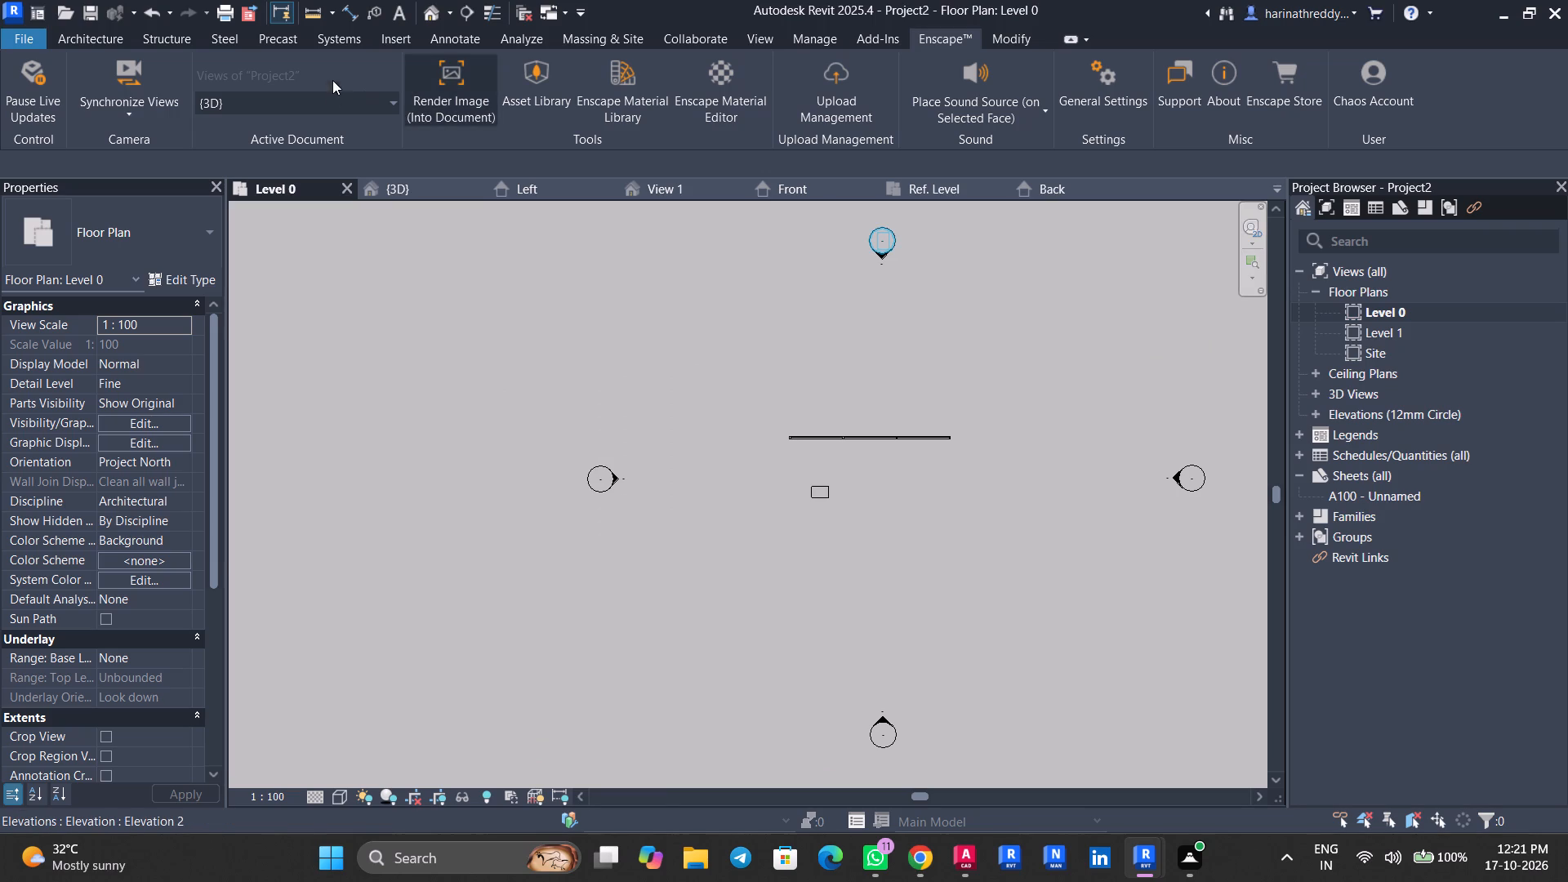
click(128, 39)
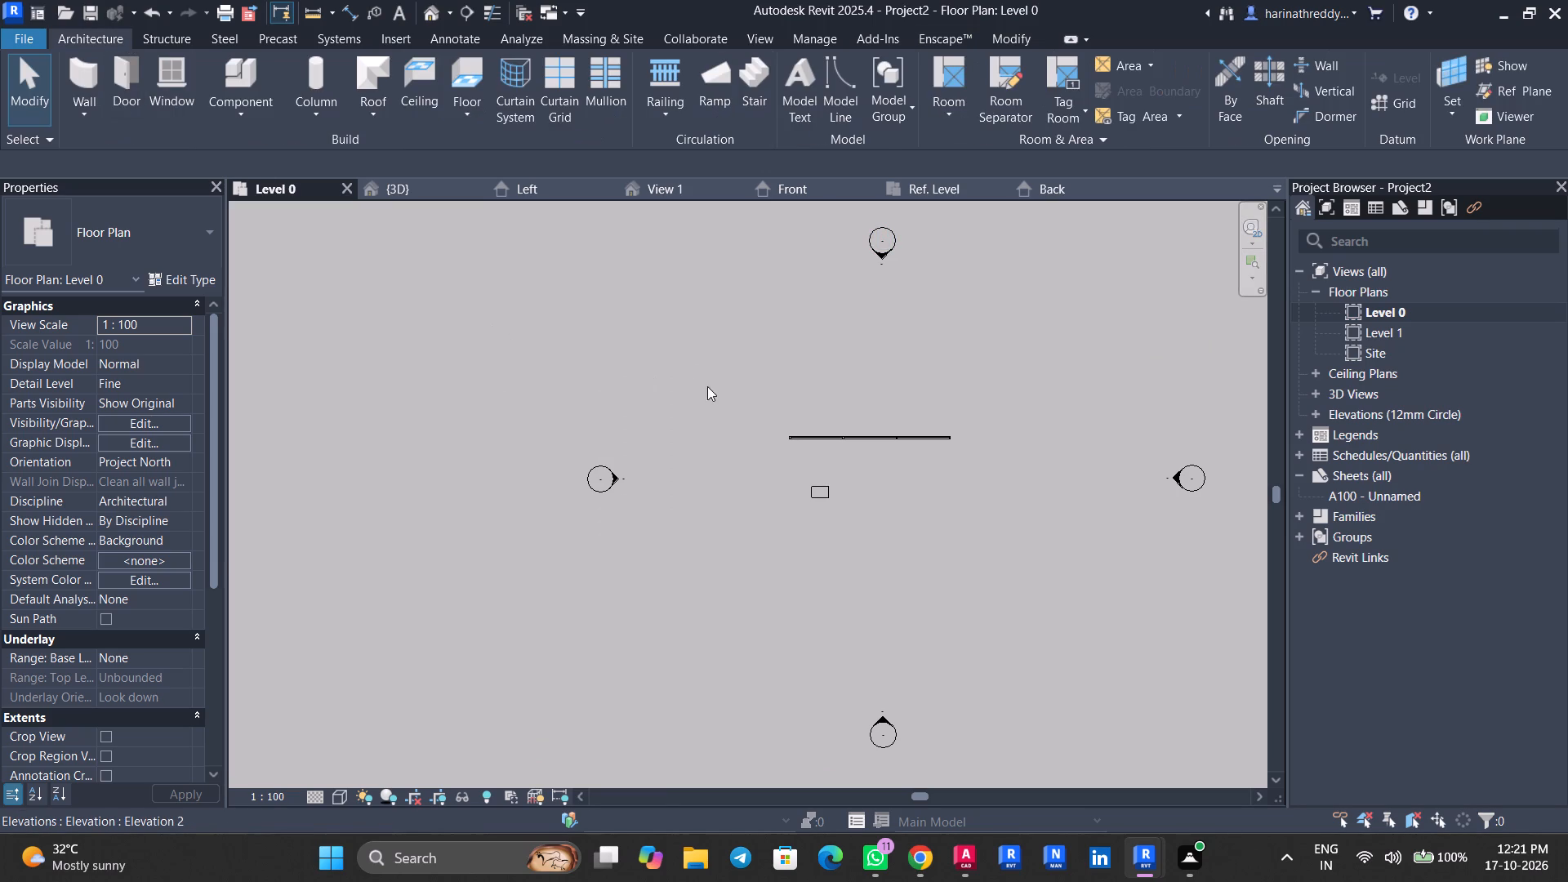
middle_drag(849, 471, 701, 474)
scroll(701, 476, up, 3)
middle_drag(700, 470, 645, 507)
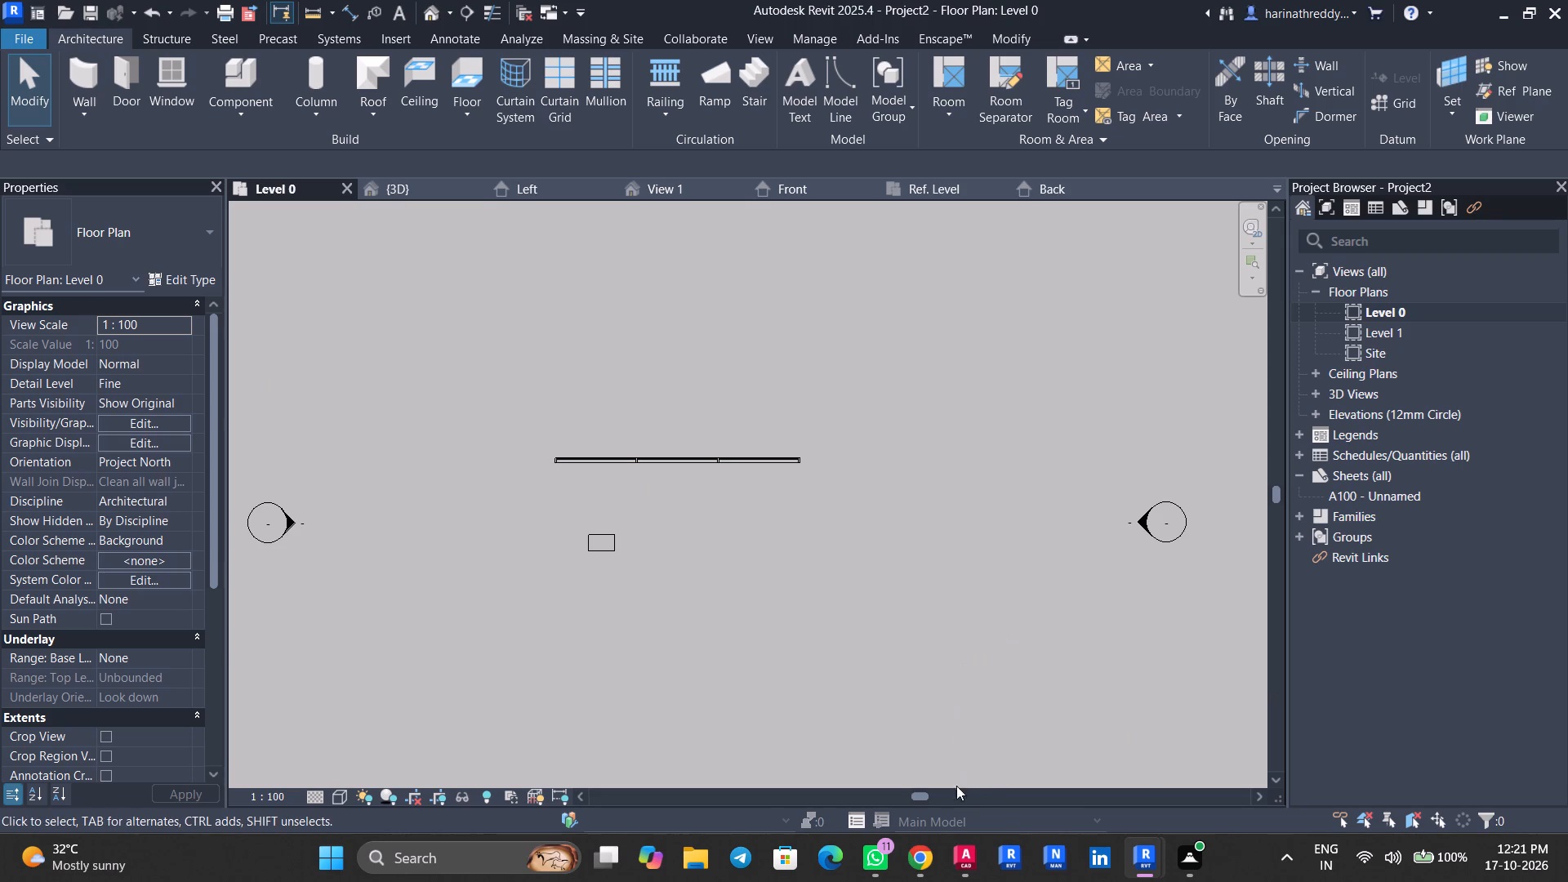
Switch to the L&T Sales Pavilion Gurugram proposal drawing in AutoCAD and display its full extents in model space.
click(944, 870)
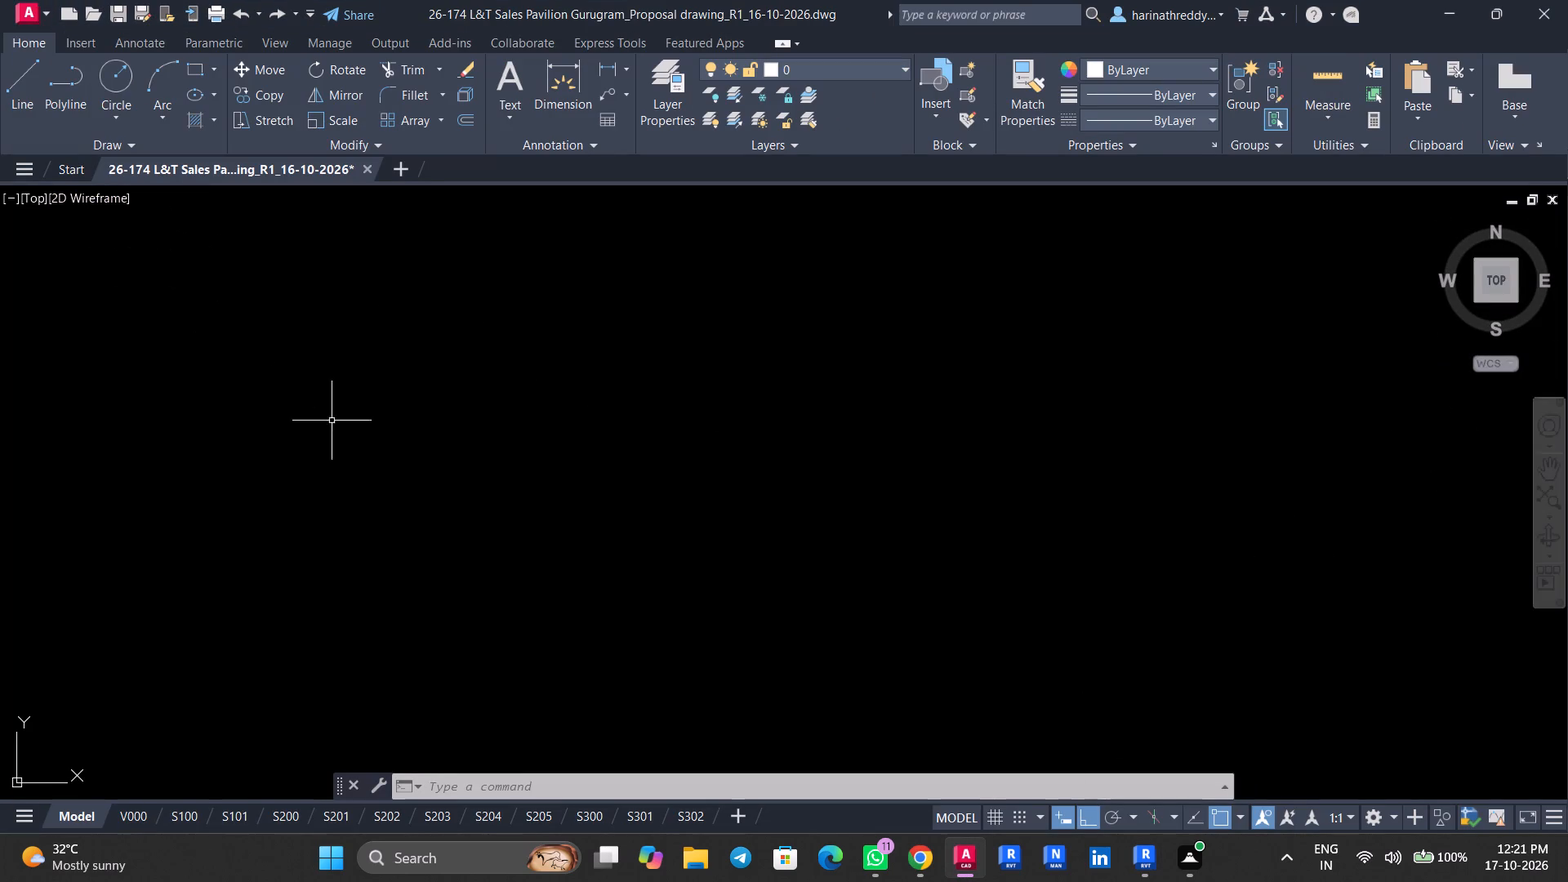
scroll(347, 415, down, 4)
middle_click(403, 378)
middle_click(403, 378)
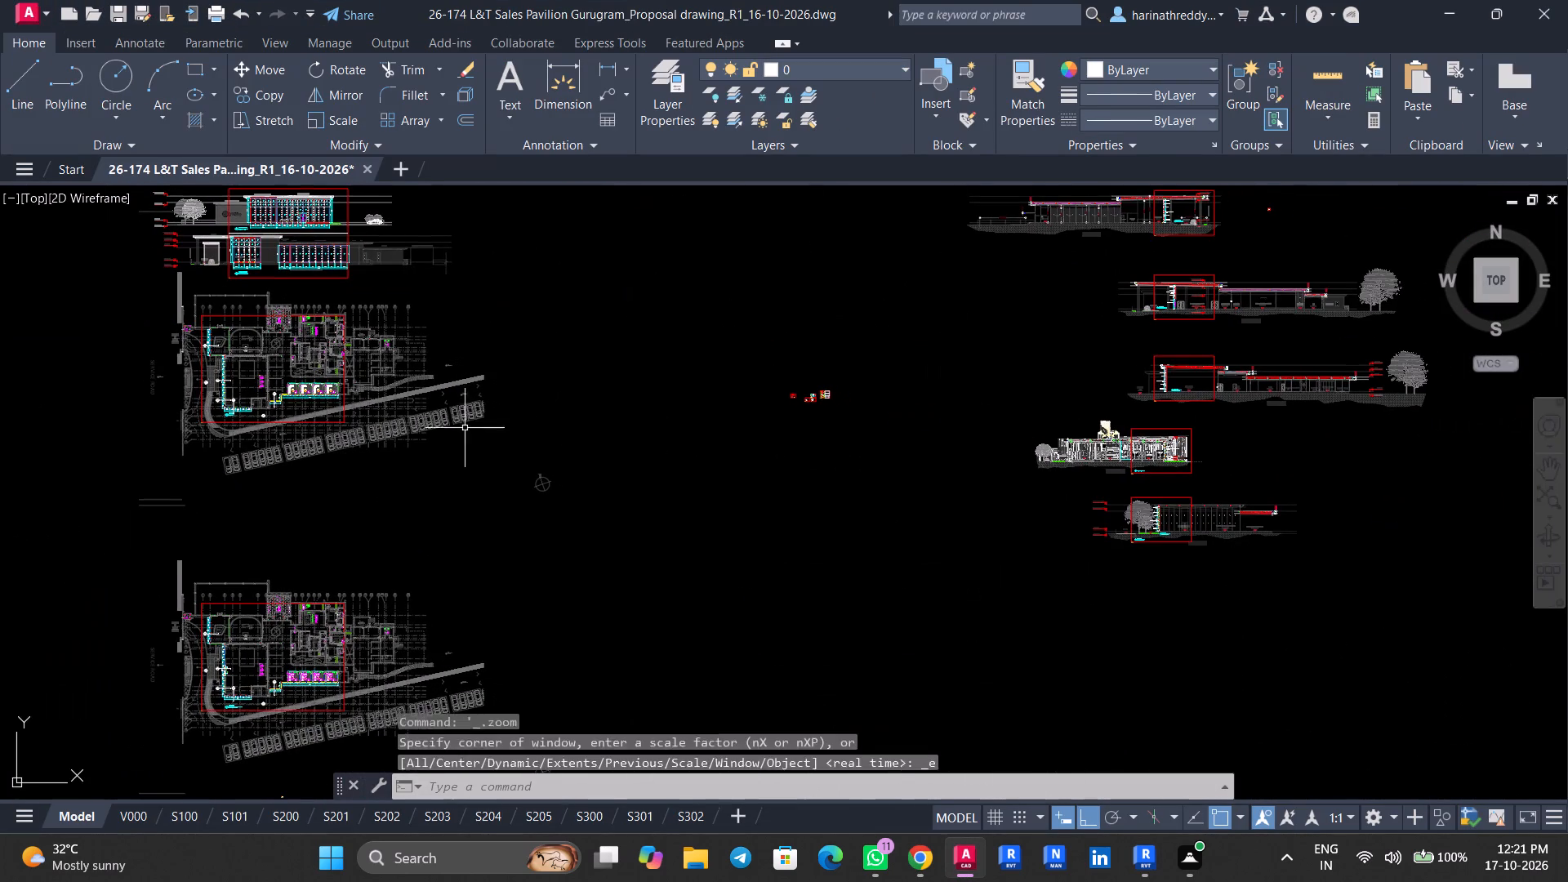
Set the proposal drawing's model space view to Front.
click(35, 198)
click(96, 334)
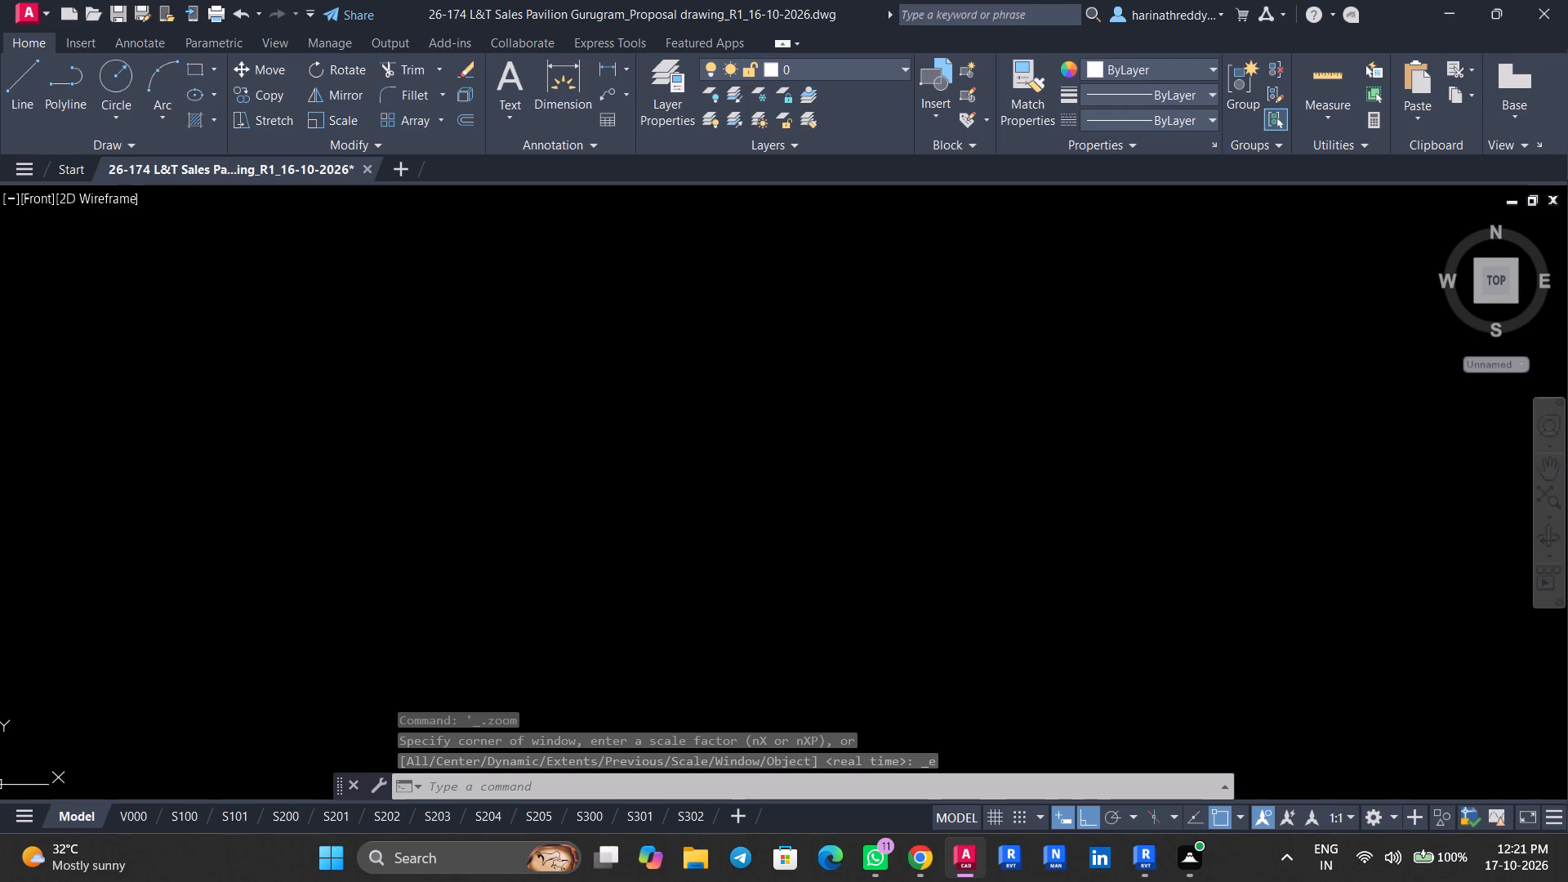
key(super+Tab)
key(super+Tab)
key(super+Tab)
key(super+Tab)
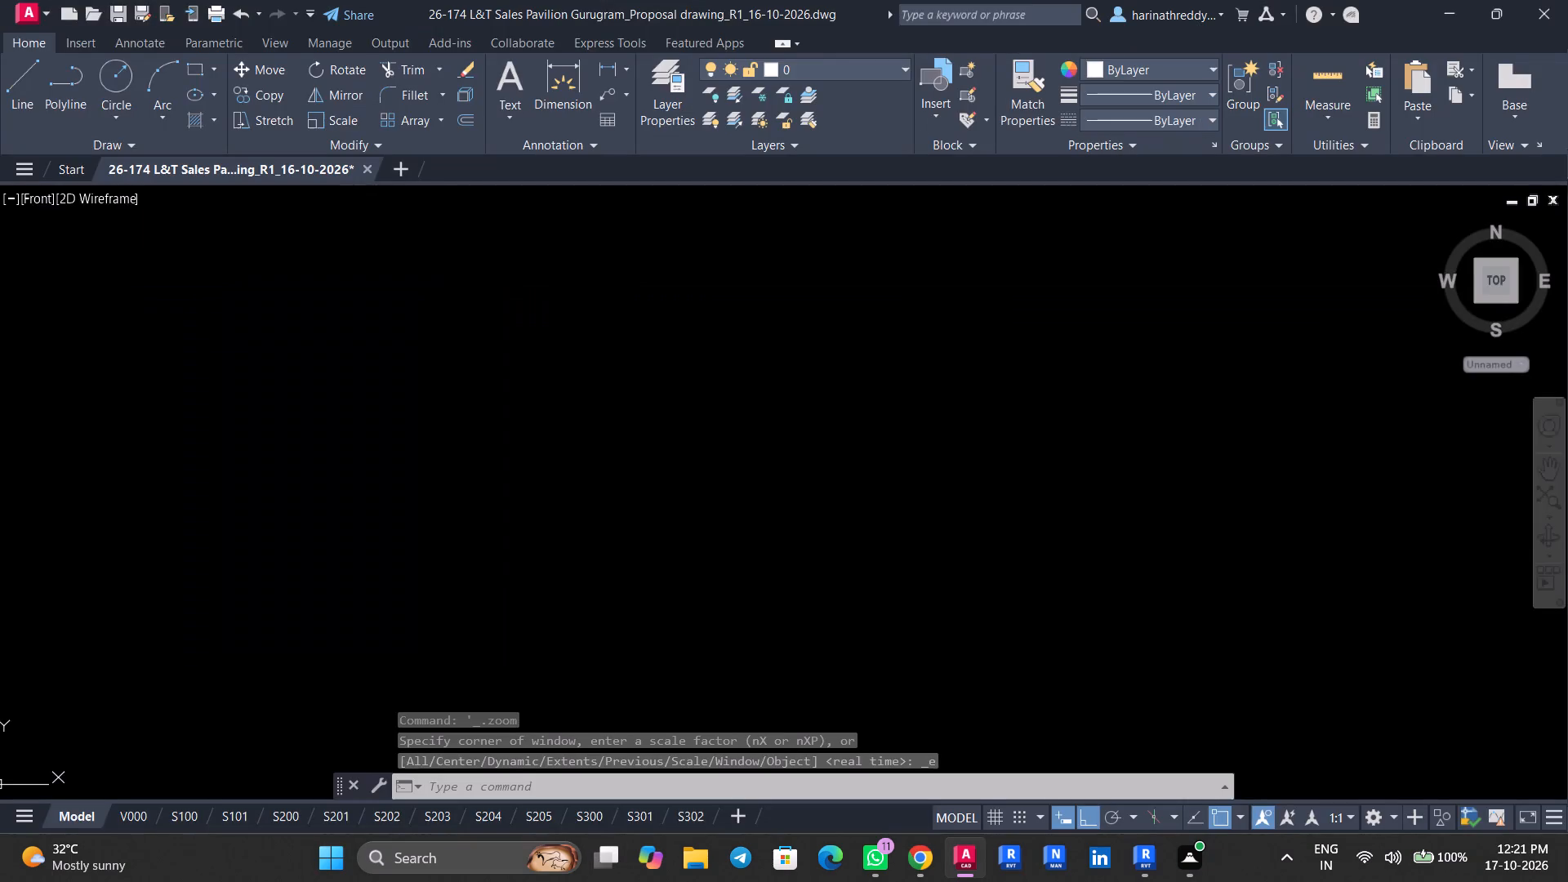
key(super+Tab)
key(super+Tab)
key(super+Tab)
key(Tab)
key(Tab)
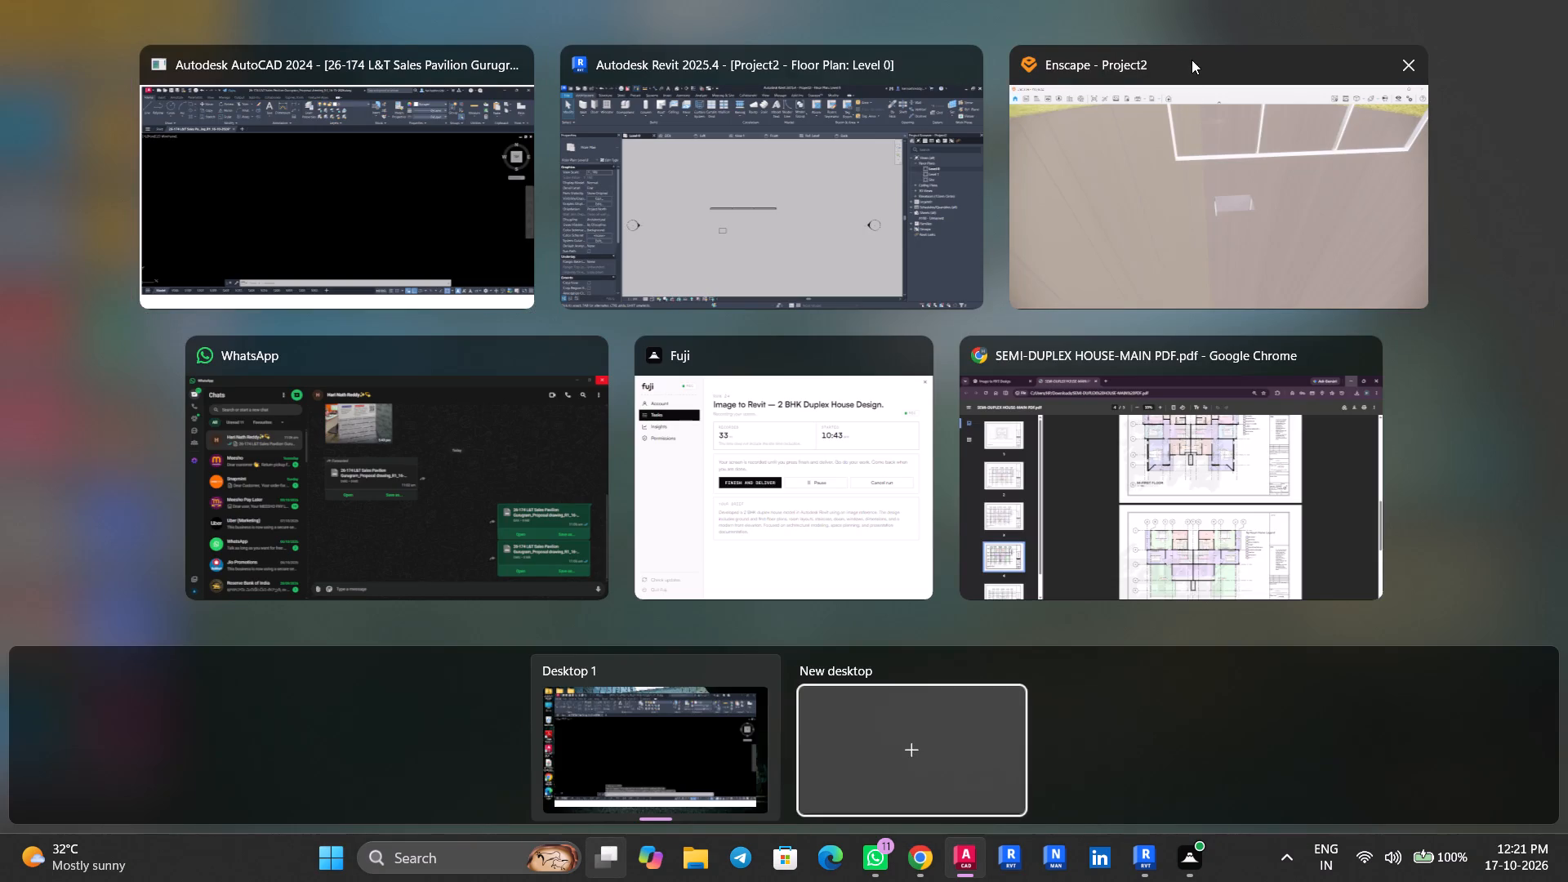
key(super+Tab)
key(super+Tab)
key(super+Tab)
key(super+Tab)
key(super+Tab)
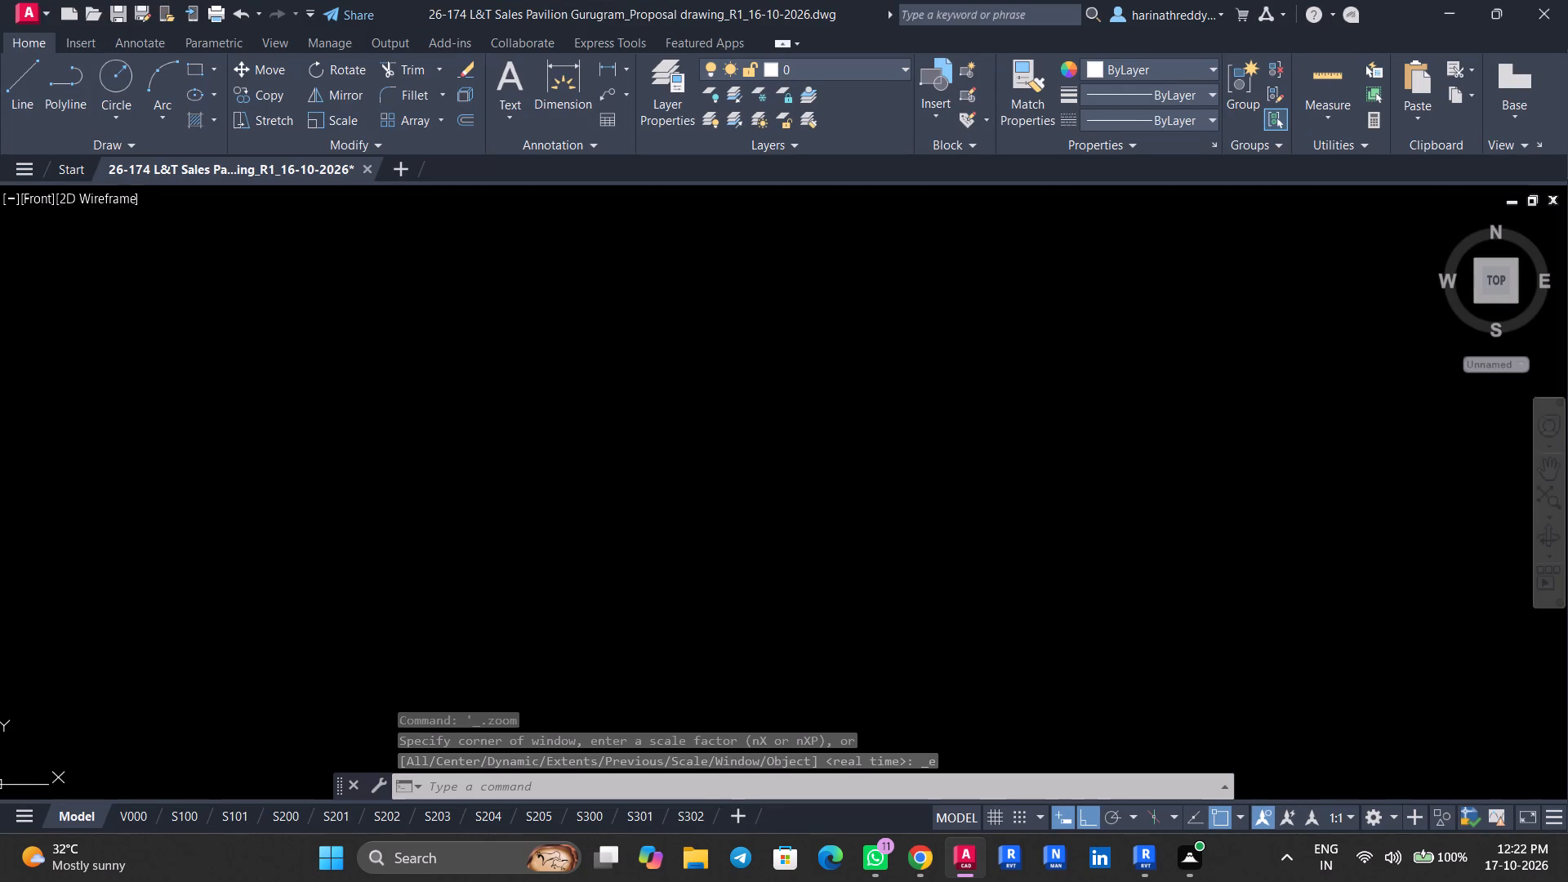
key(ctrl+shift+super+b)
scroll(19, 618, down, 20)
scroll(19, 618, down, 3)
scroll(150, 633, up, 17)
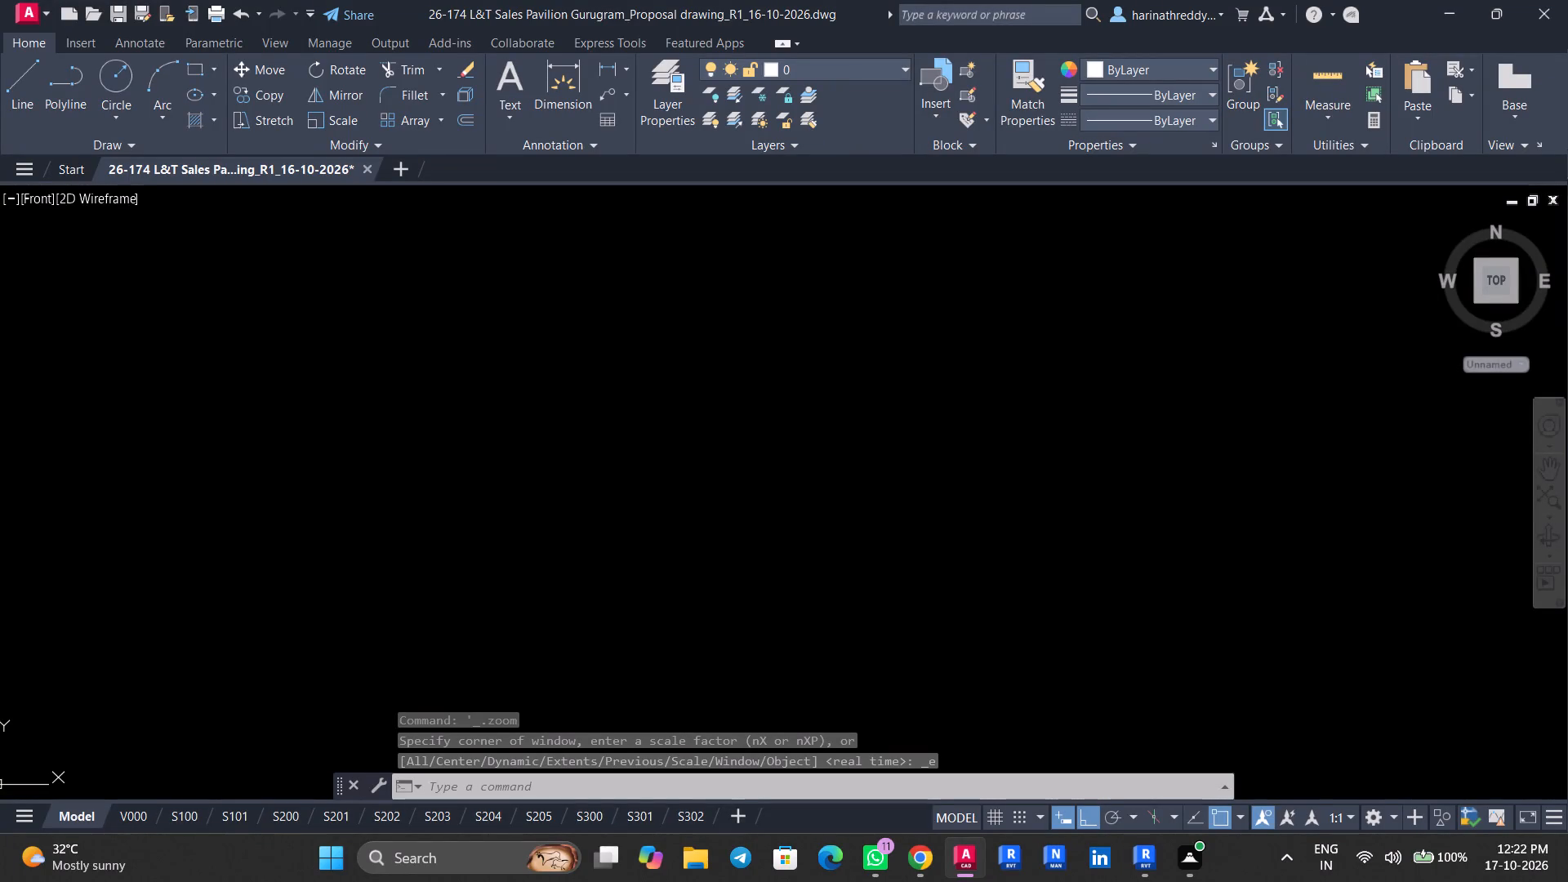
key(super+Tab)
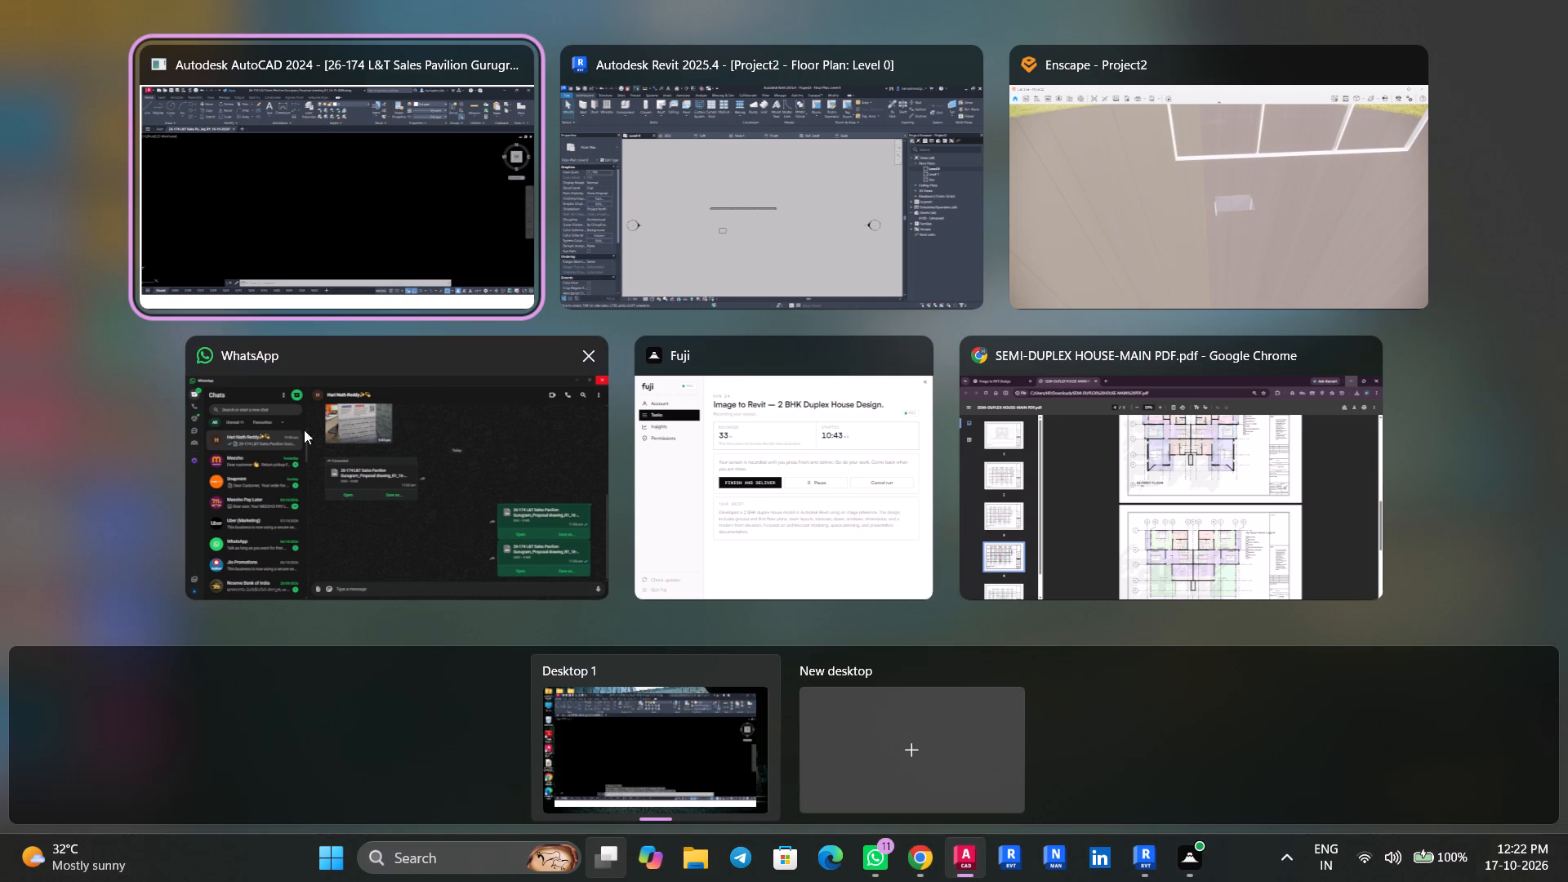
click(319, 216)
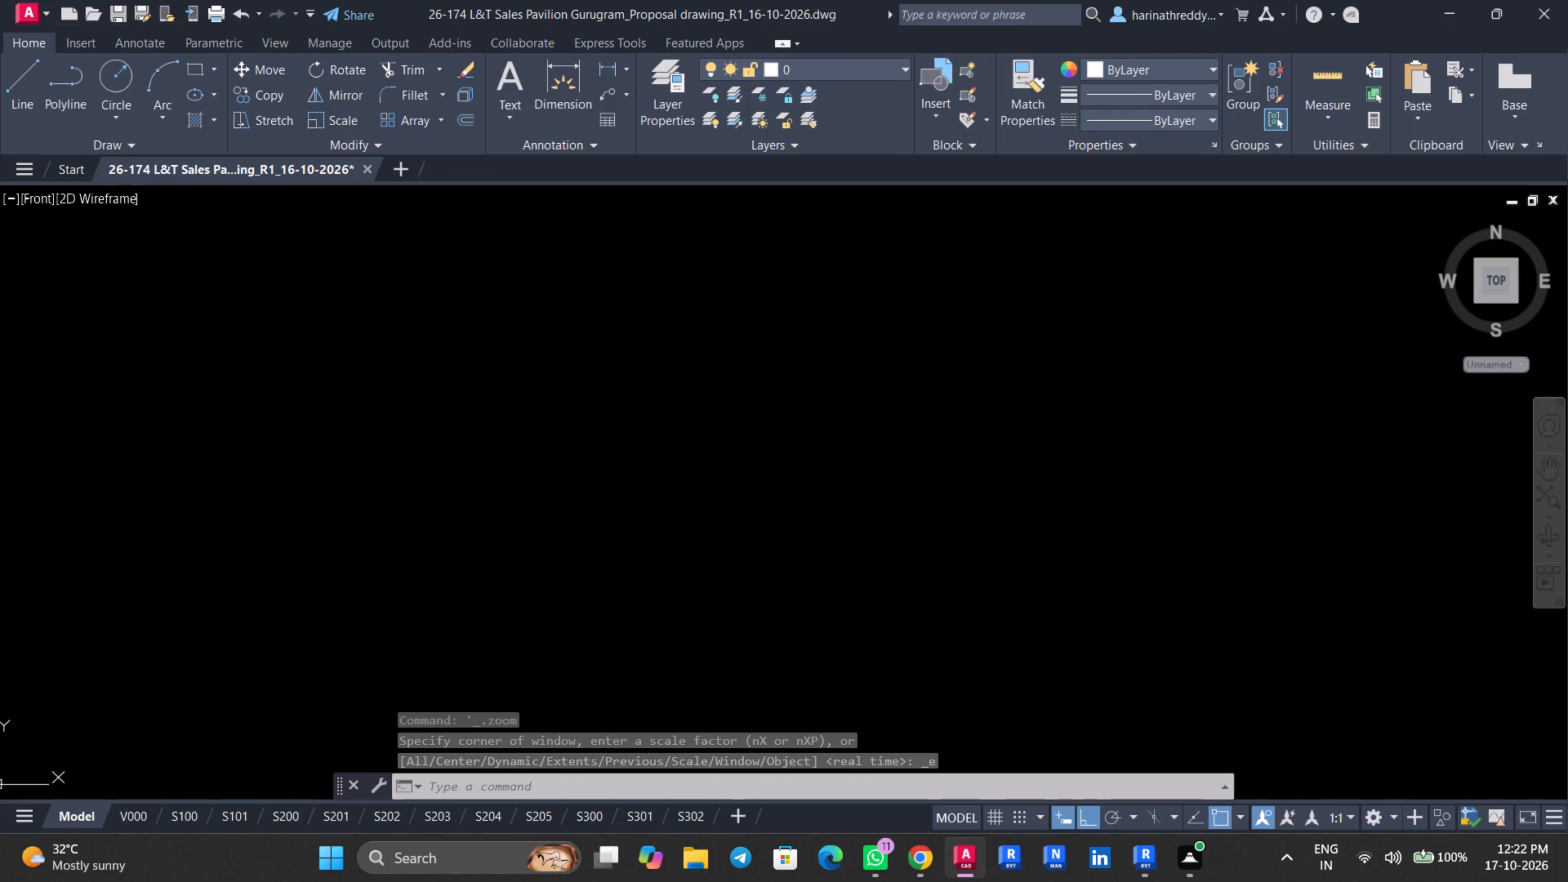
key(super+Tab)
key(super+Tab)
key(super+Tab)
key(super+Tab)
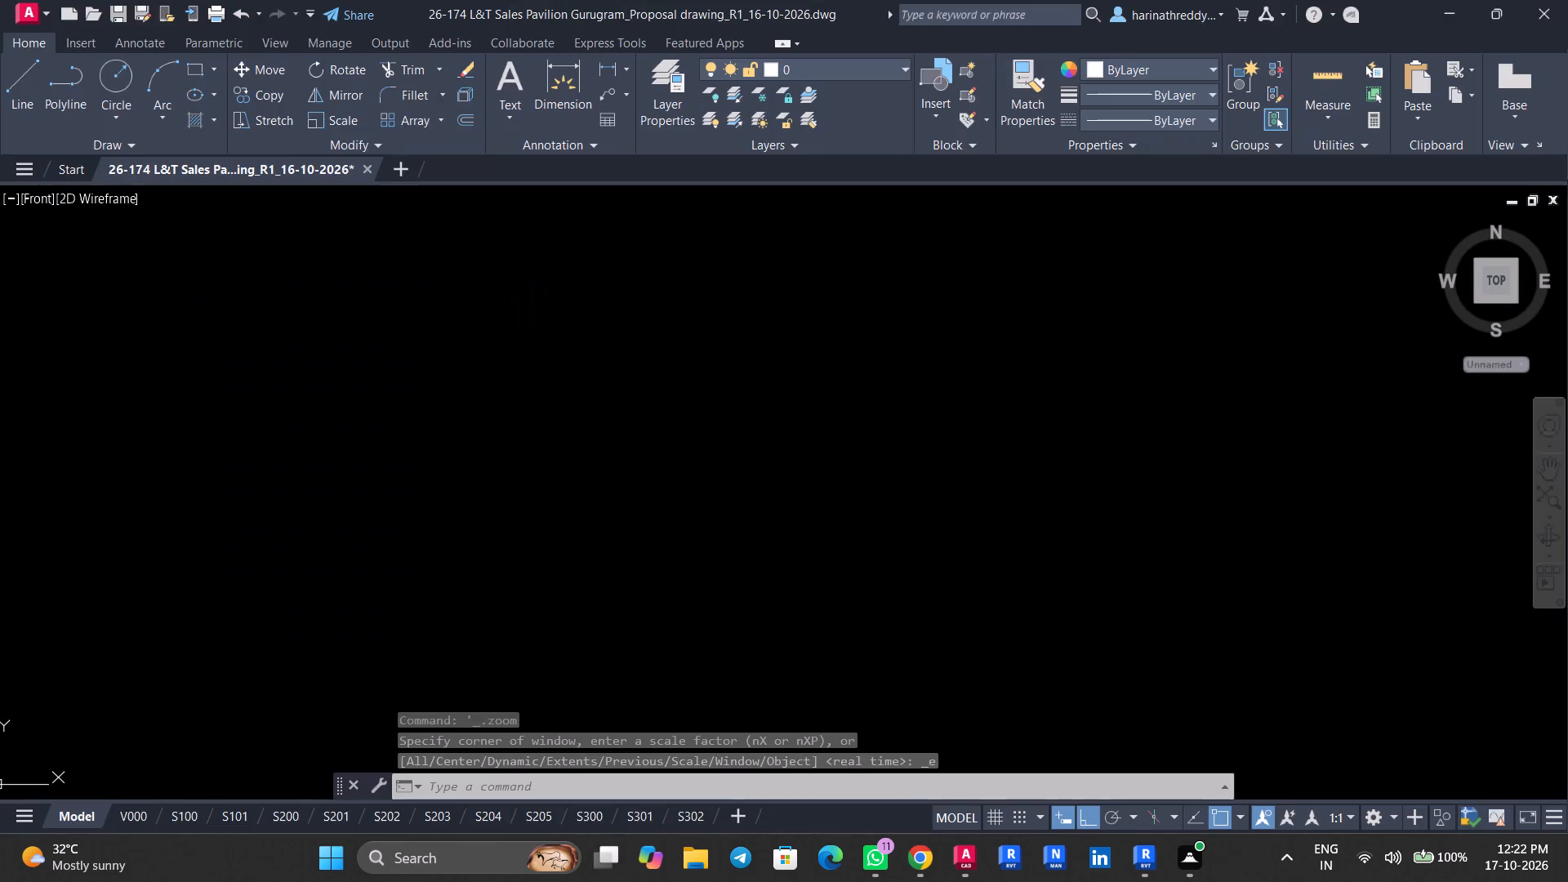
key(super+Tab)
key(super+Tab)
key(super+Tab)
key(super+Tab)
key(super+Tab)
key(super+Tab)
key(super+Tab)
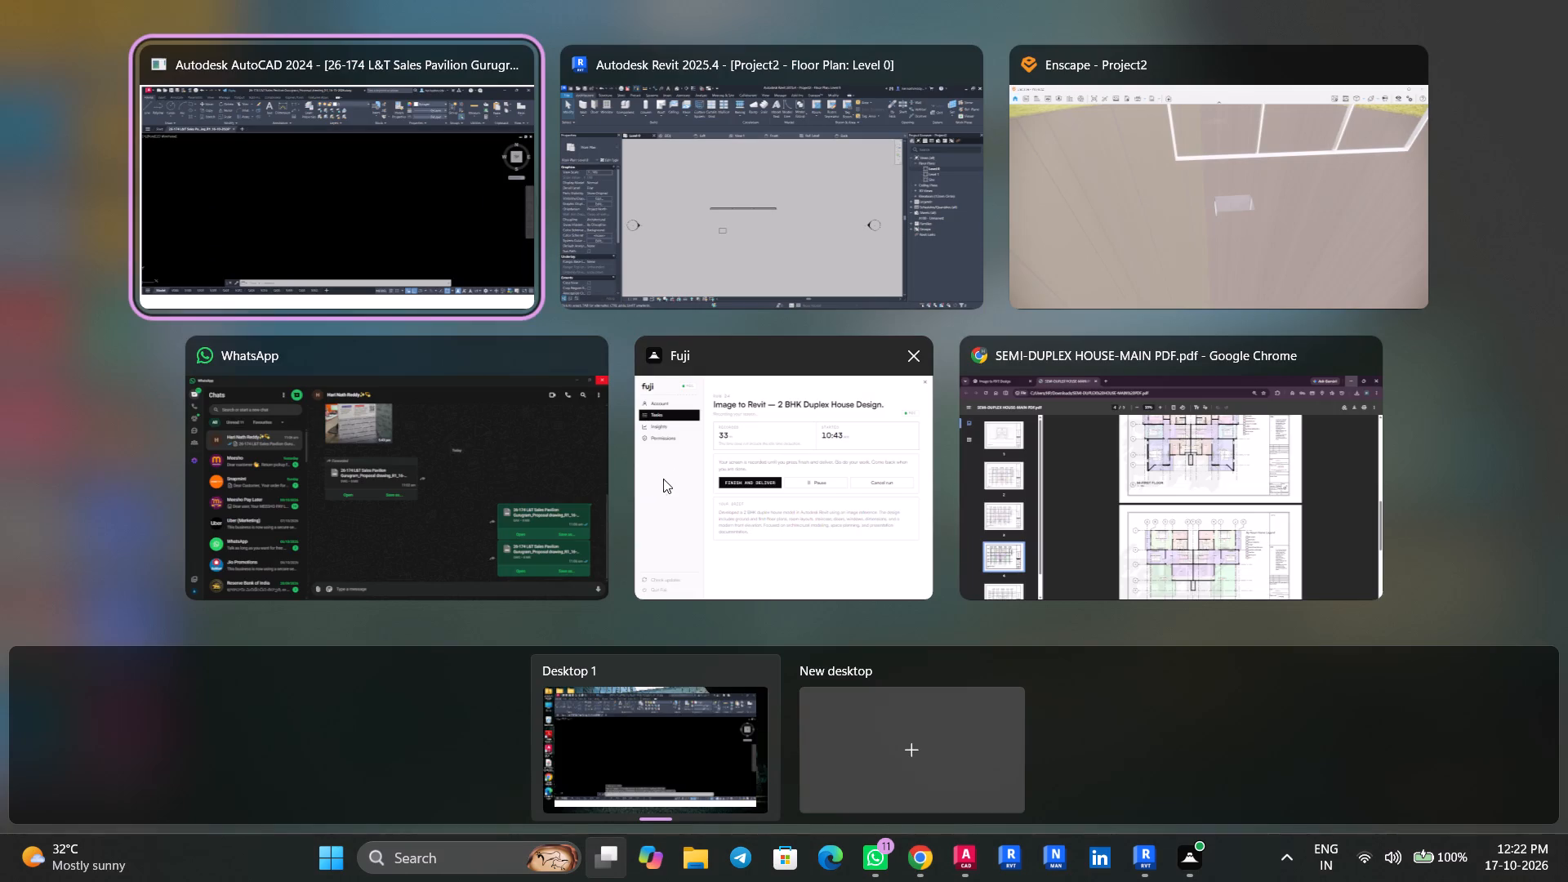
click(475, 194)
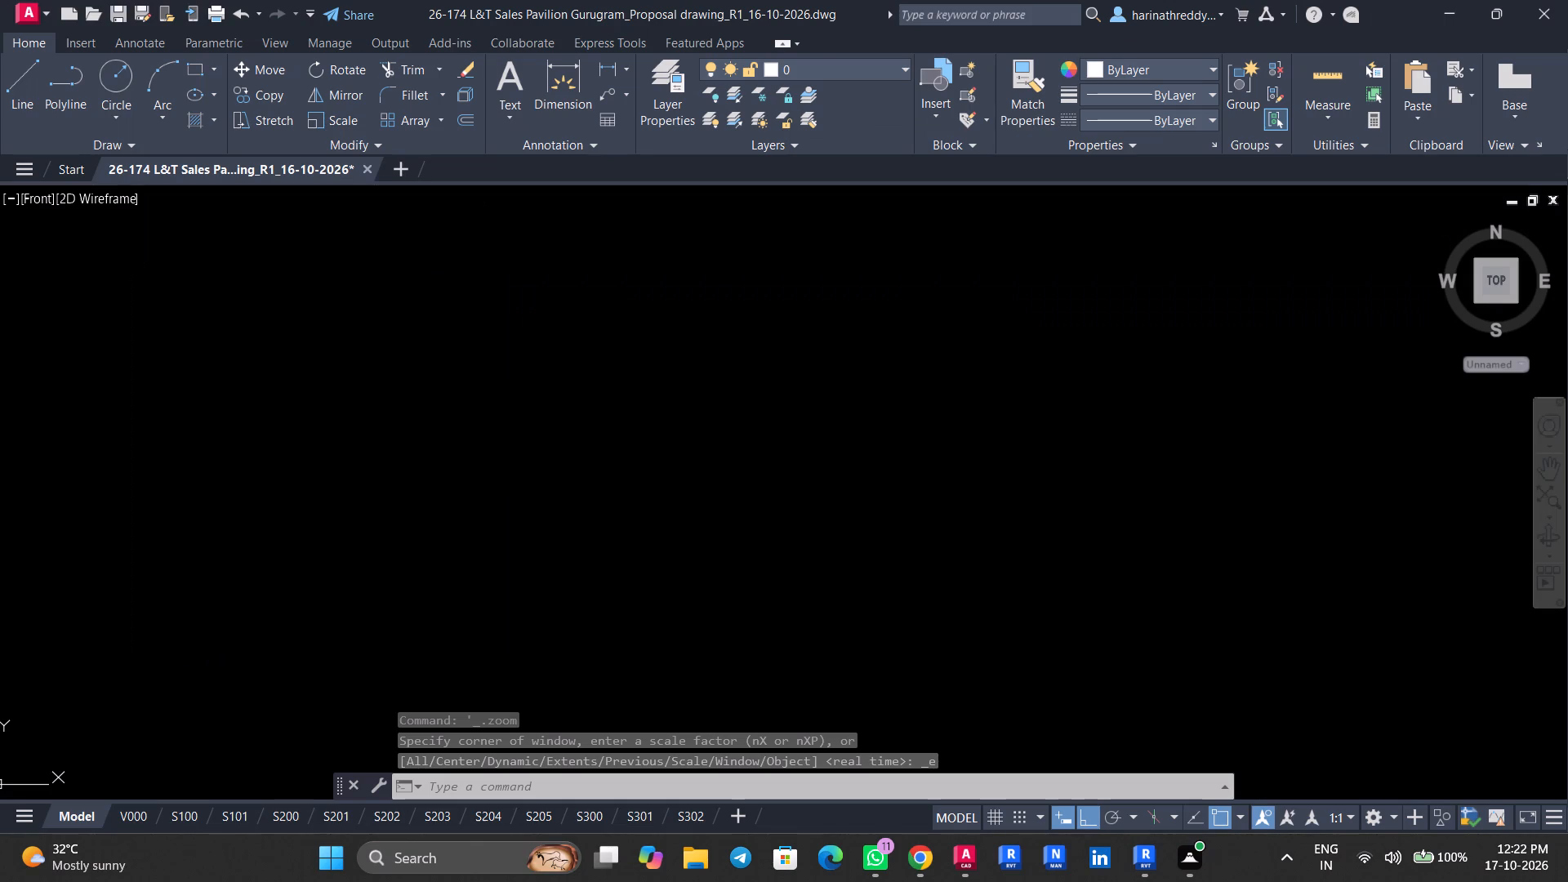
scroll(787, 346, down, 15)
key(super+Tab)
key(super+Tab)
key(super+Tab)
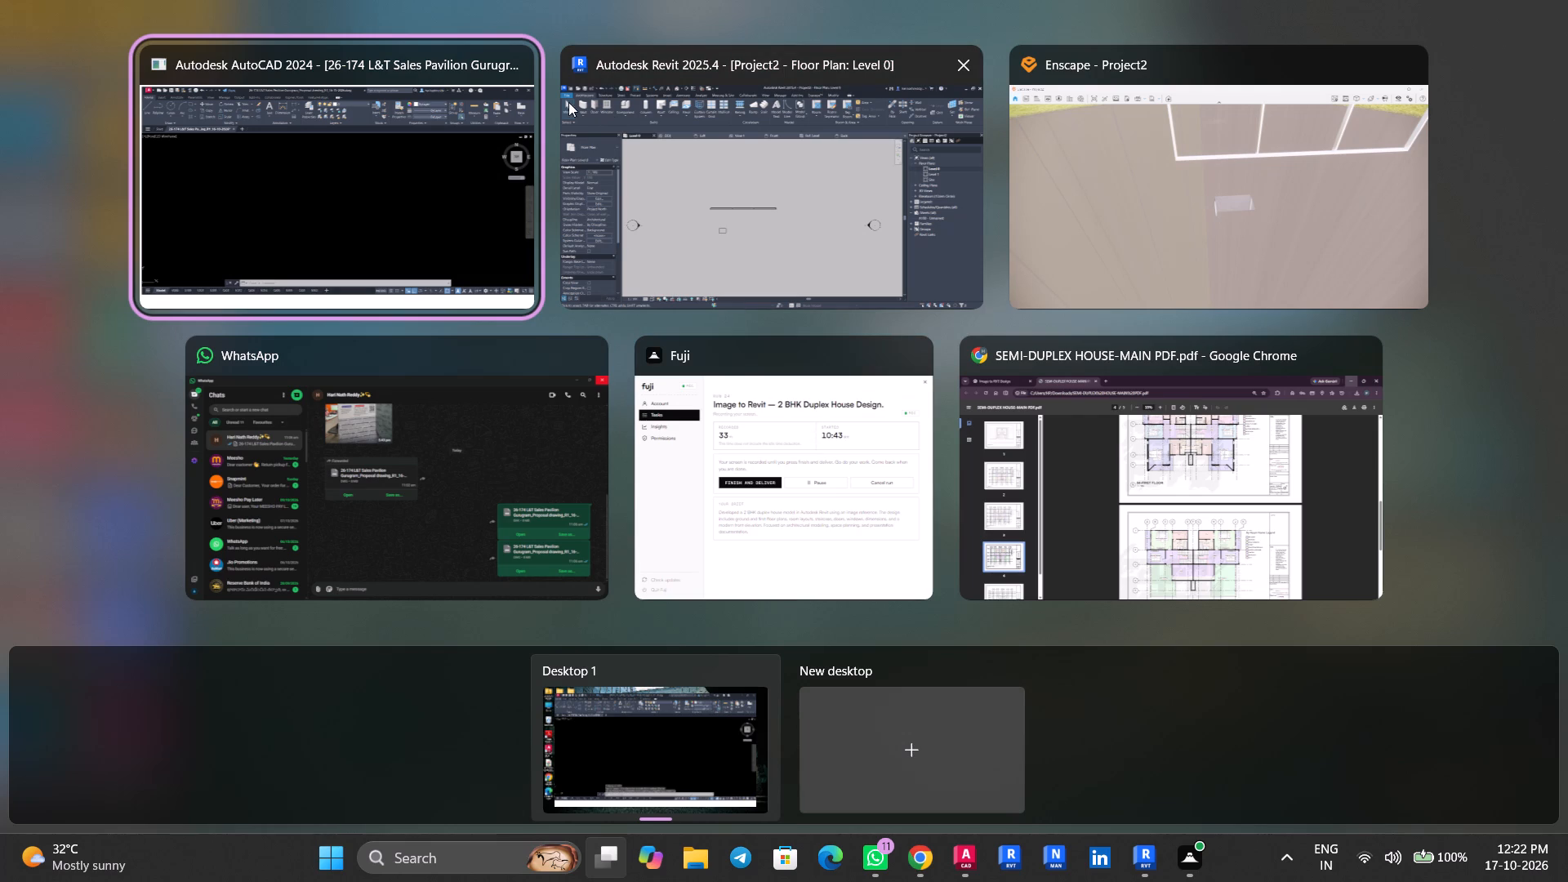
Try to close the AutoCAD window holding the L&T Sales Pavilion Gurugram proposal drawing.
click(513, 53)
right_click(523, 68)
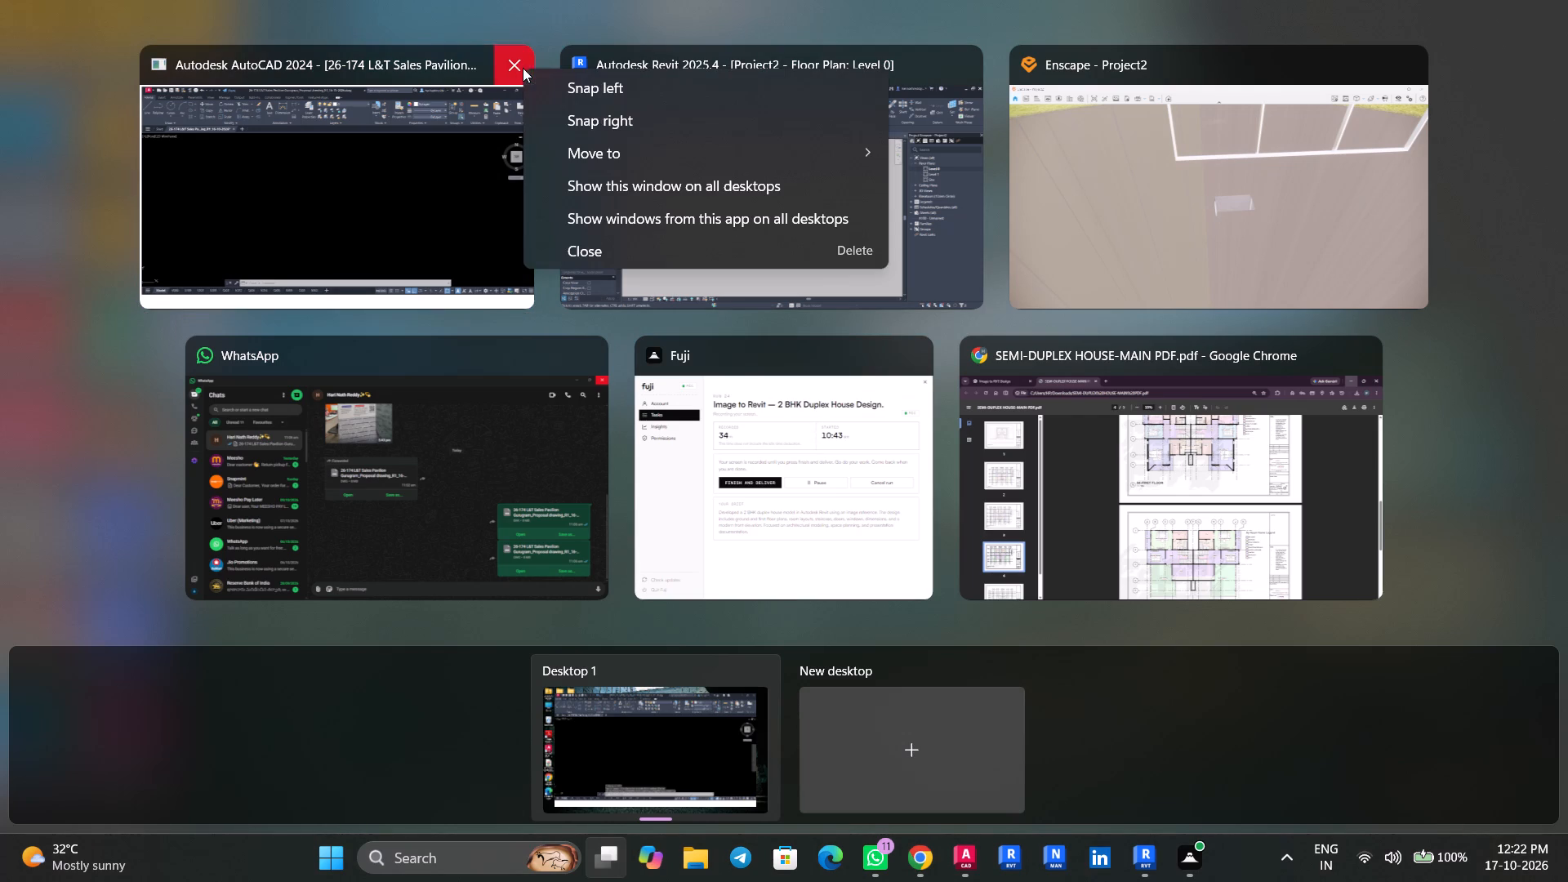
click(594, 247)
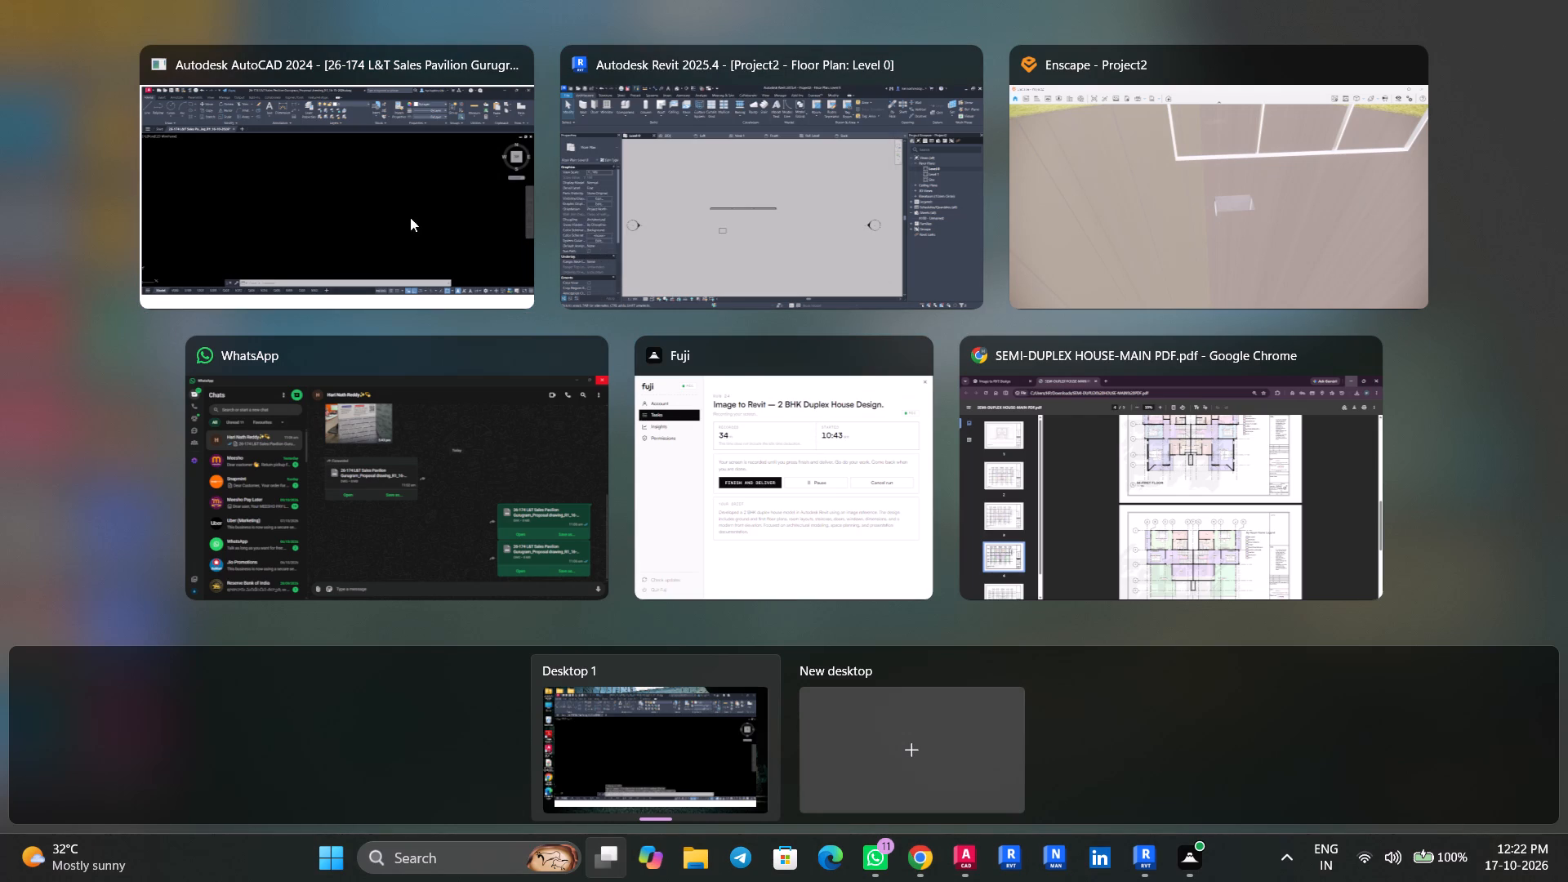
Close the Enscape, Chrome, Fuji and WhatsApp windows and return to the AutoCAD drawing.
click(1401, 69)
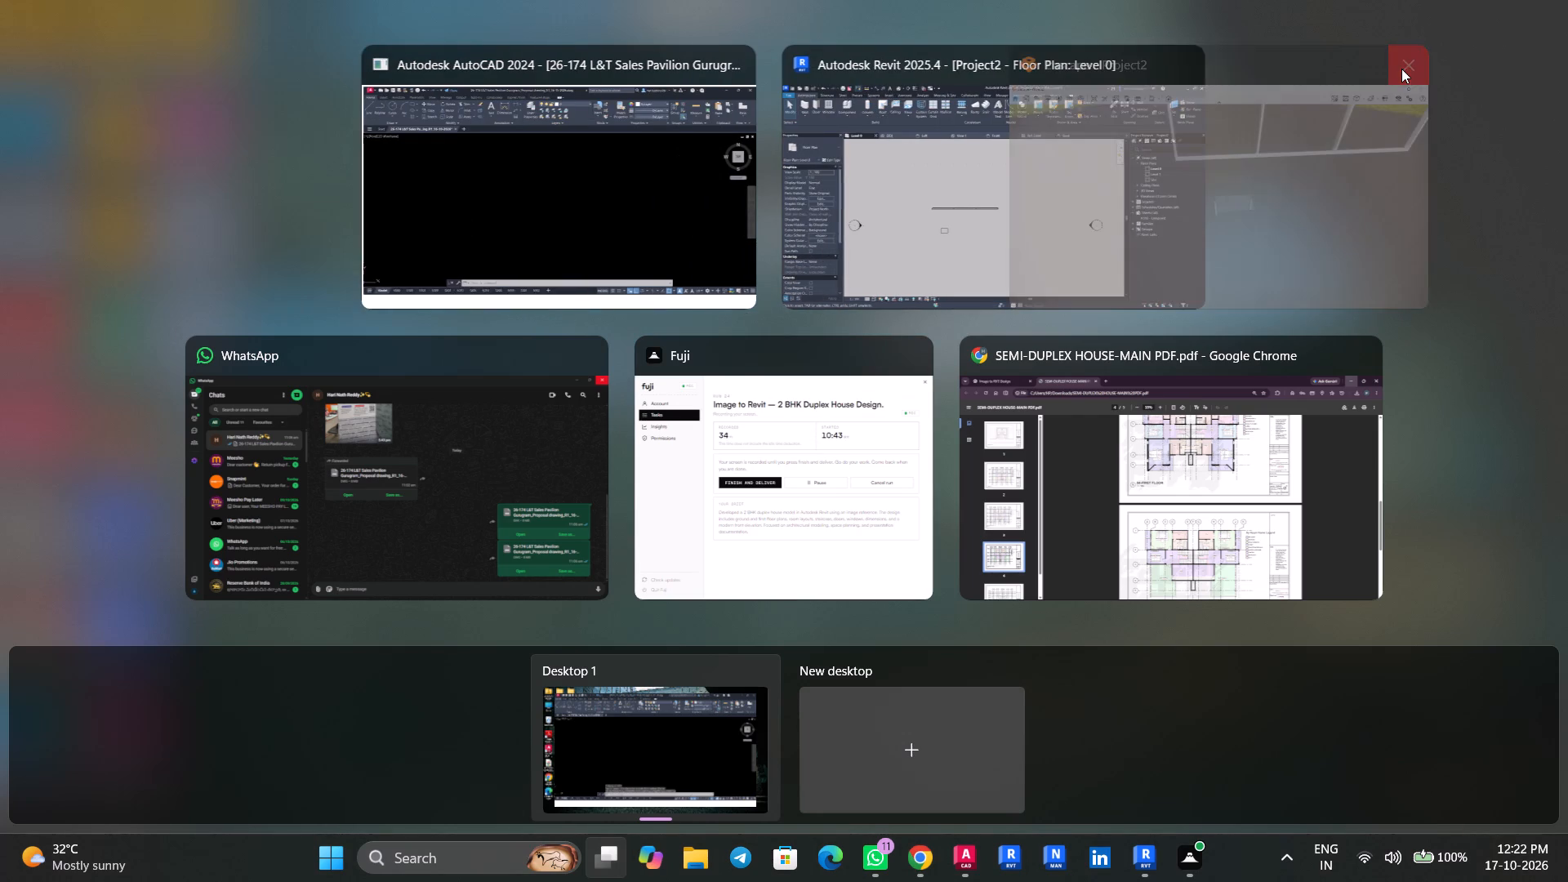
click(1360, 362)
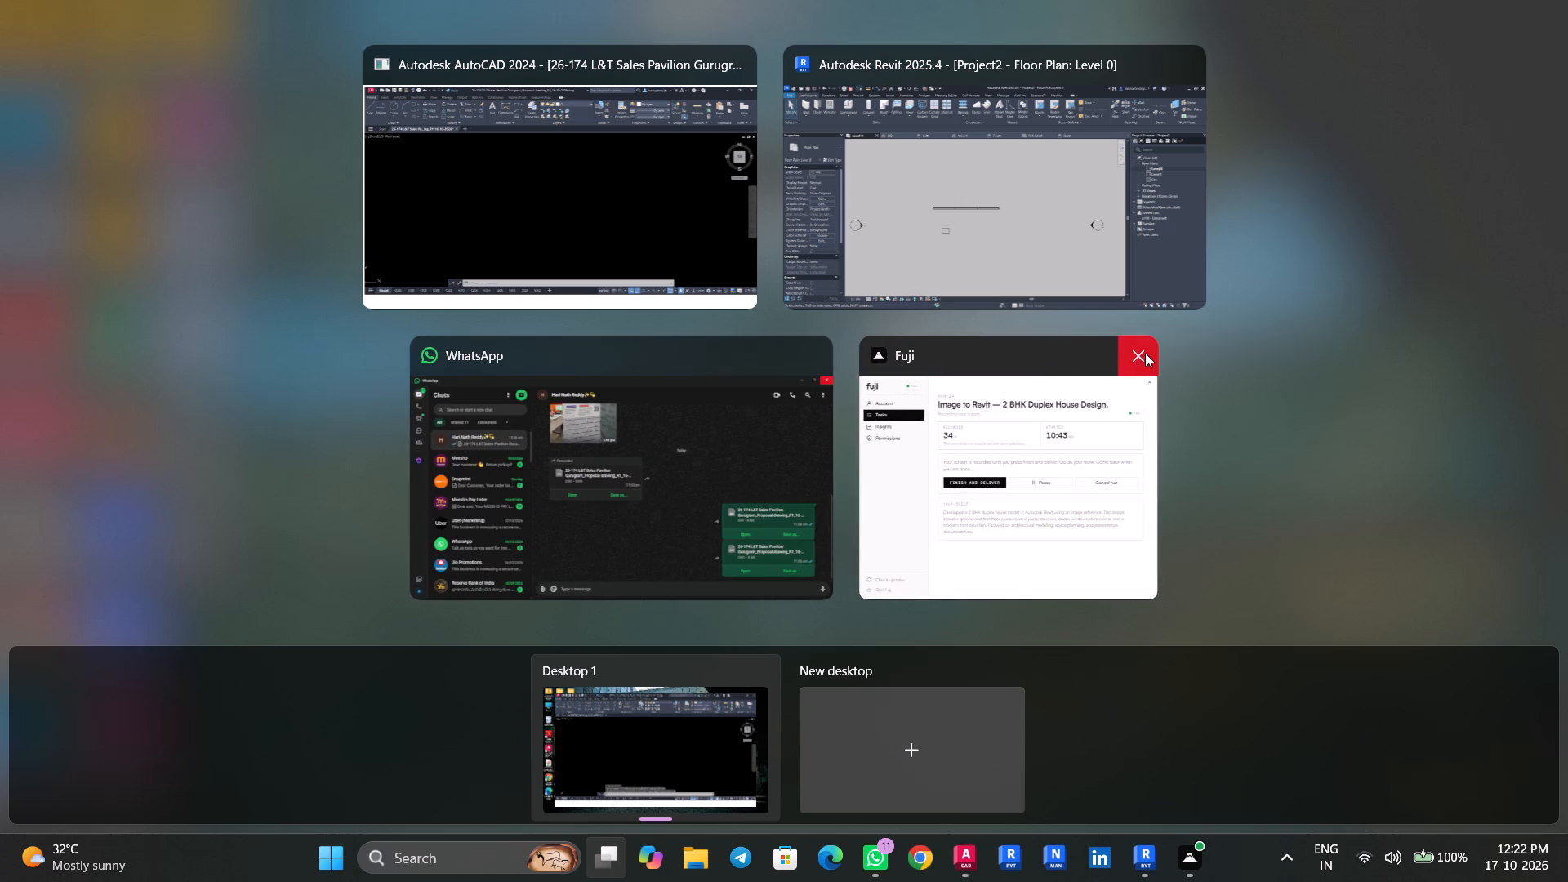
click(1146, 352)
click(978, 359)
click(706, 309)
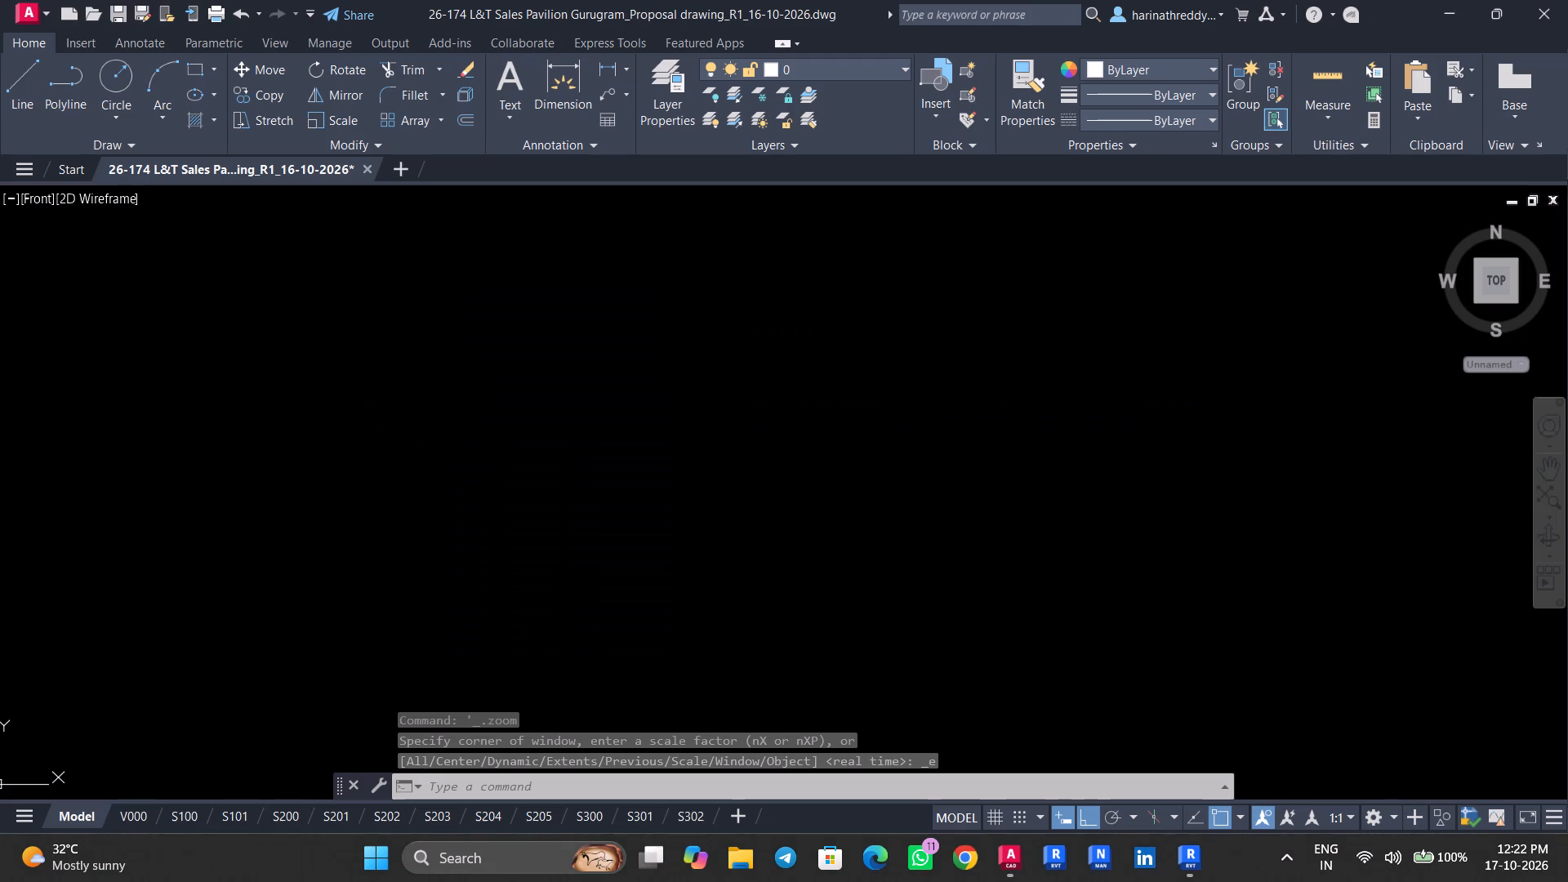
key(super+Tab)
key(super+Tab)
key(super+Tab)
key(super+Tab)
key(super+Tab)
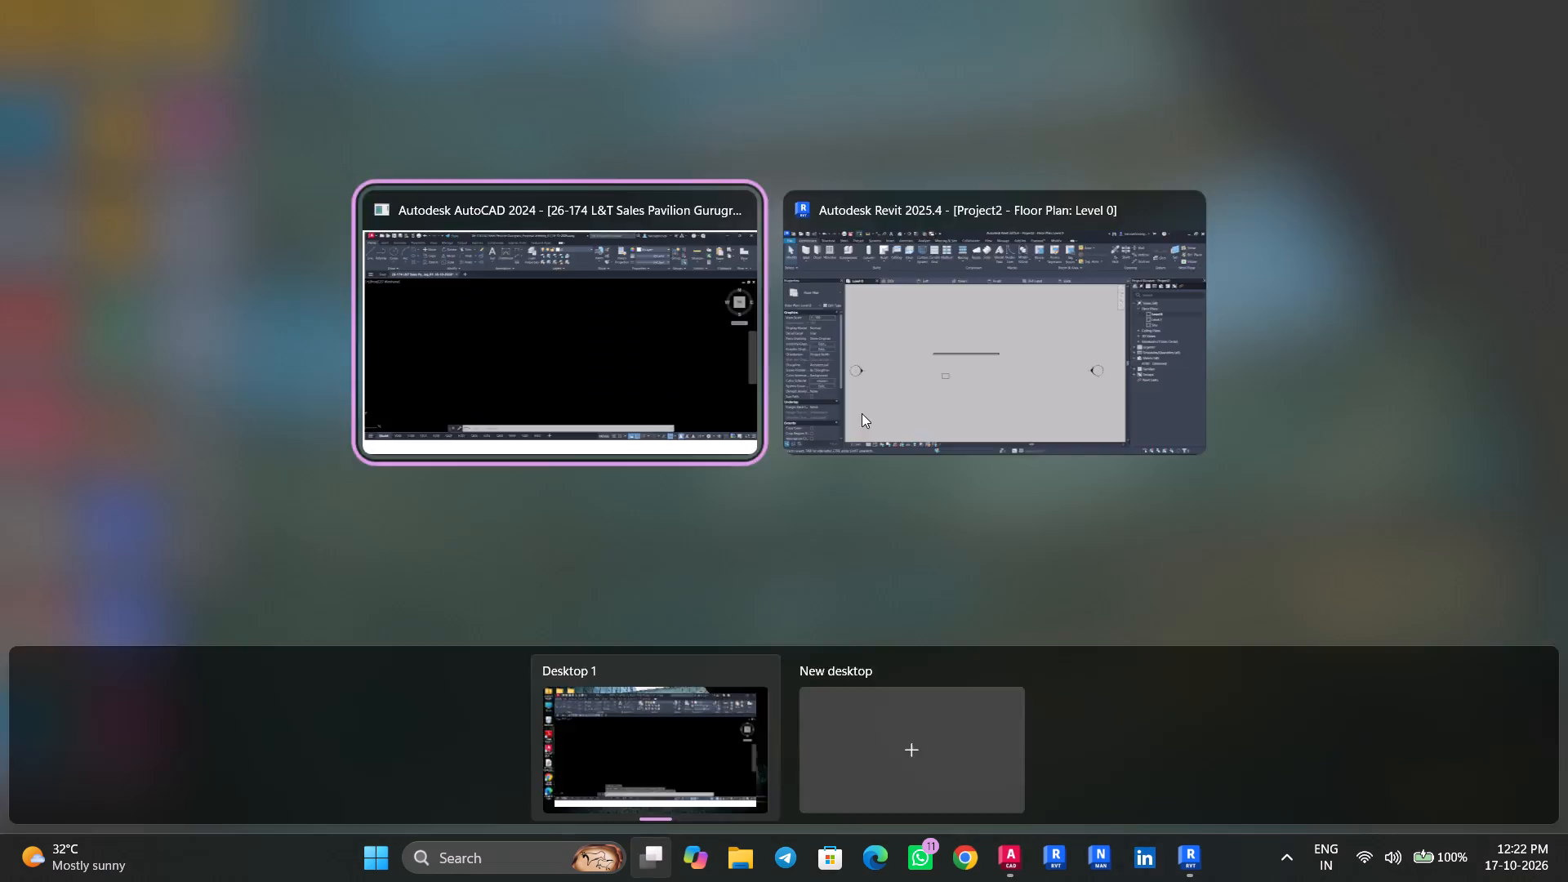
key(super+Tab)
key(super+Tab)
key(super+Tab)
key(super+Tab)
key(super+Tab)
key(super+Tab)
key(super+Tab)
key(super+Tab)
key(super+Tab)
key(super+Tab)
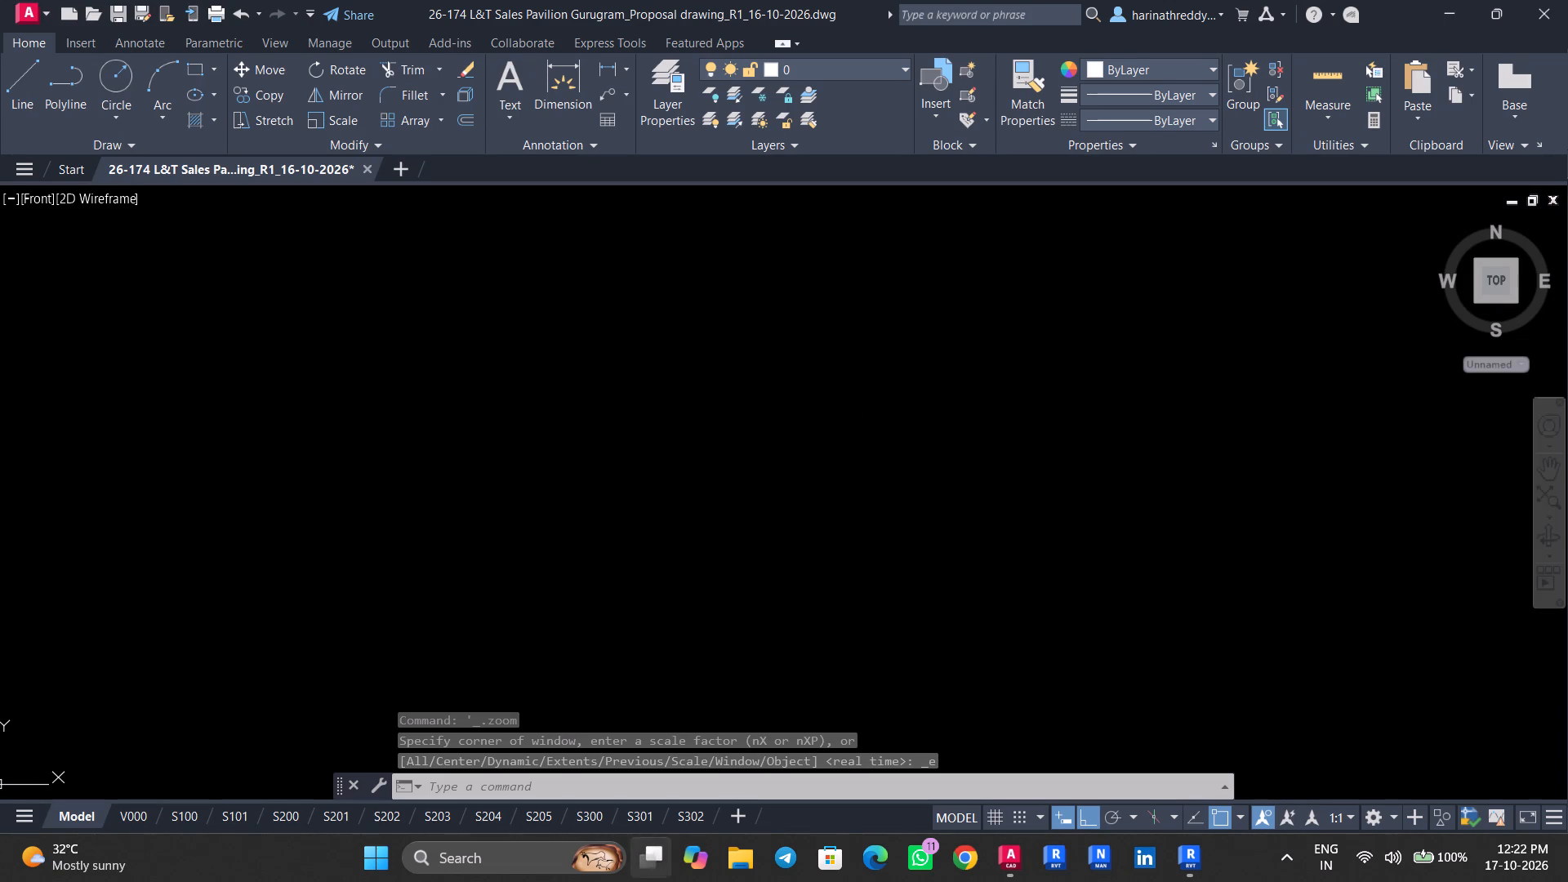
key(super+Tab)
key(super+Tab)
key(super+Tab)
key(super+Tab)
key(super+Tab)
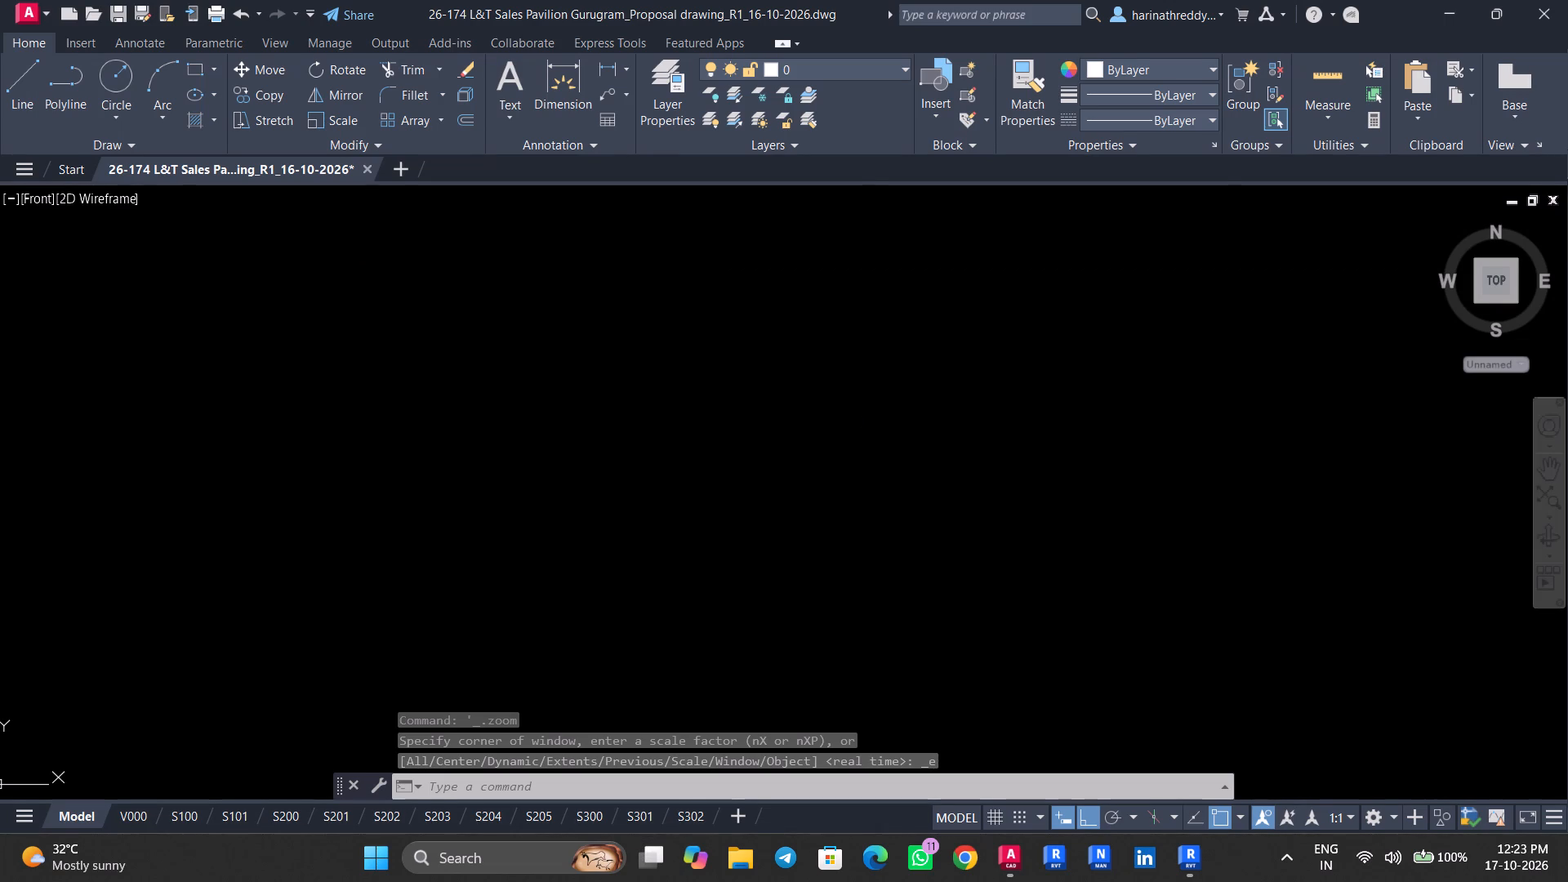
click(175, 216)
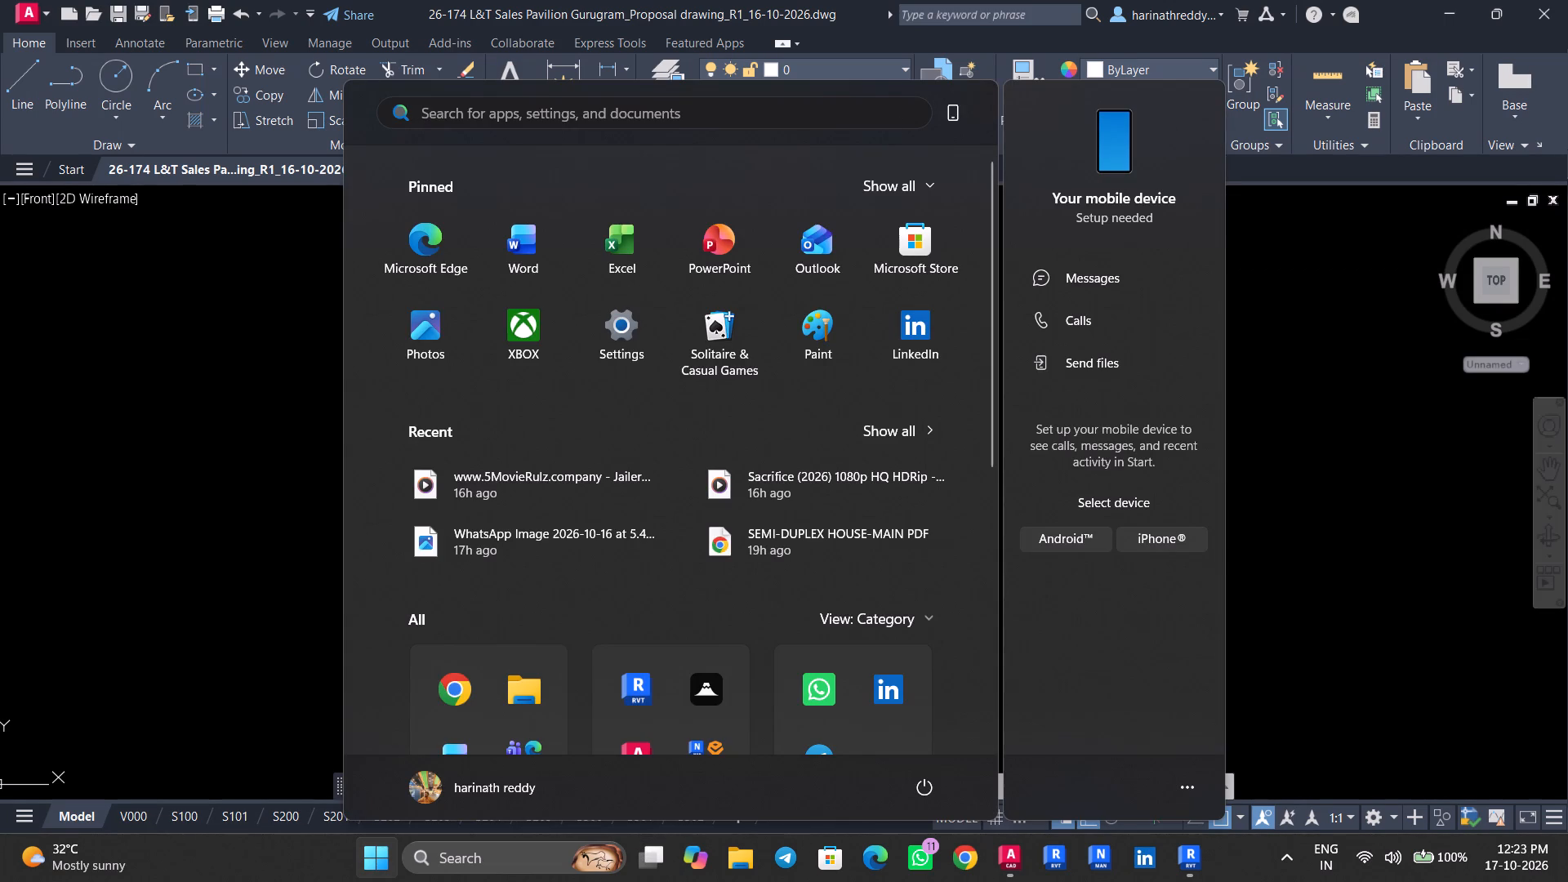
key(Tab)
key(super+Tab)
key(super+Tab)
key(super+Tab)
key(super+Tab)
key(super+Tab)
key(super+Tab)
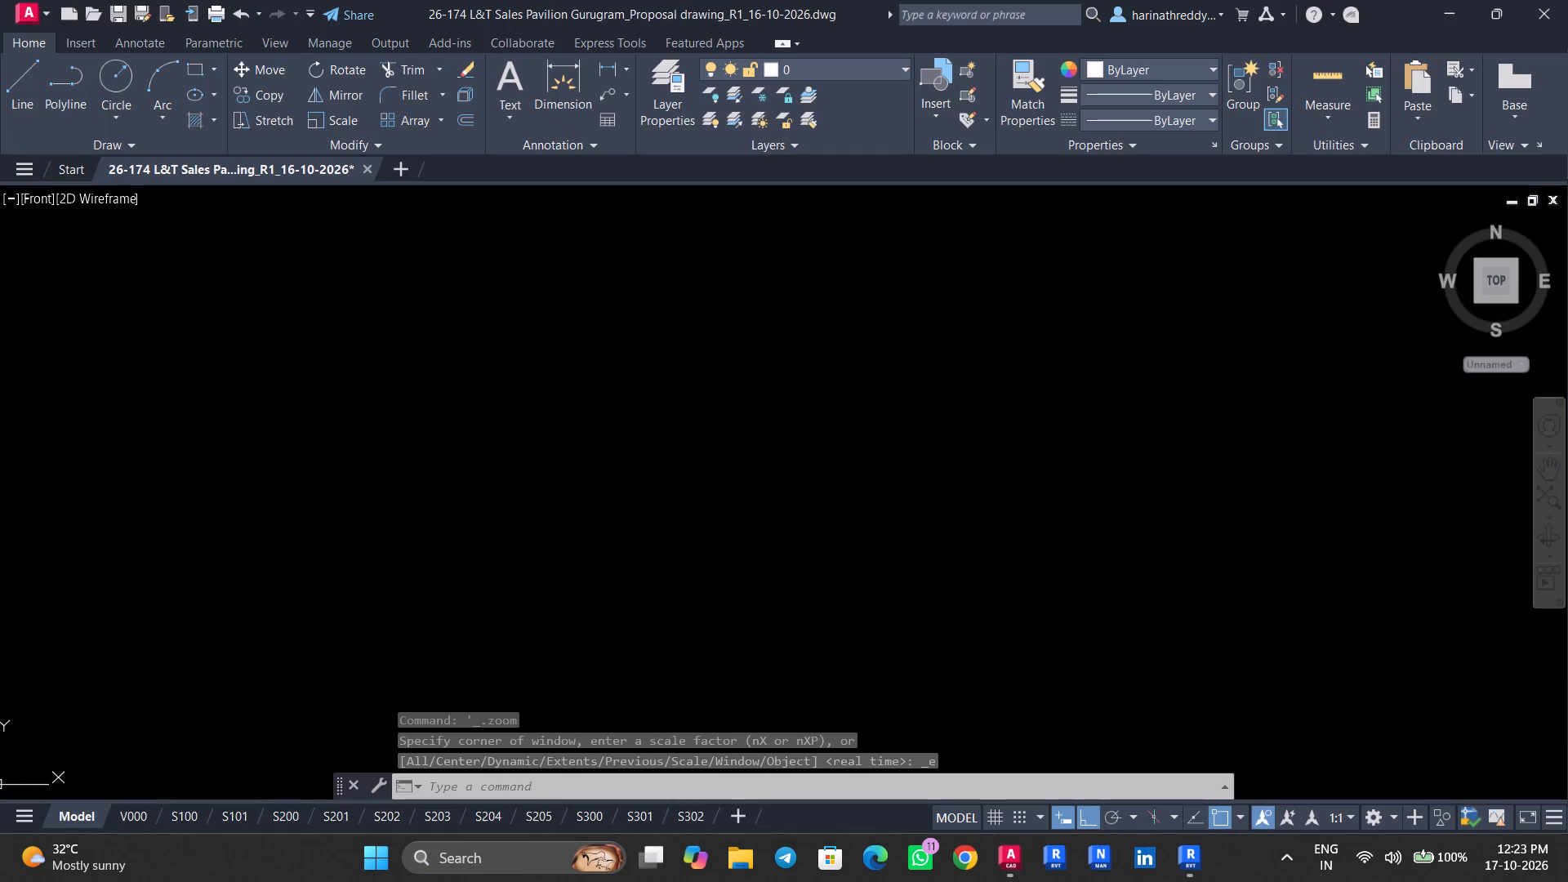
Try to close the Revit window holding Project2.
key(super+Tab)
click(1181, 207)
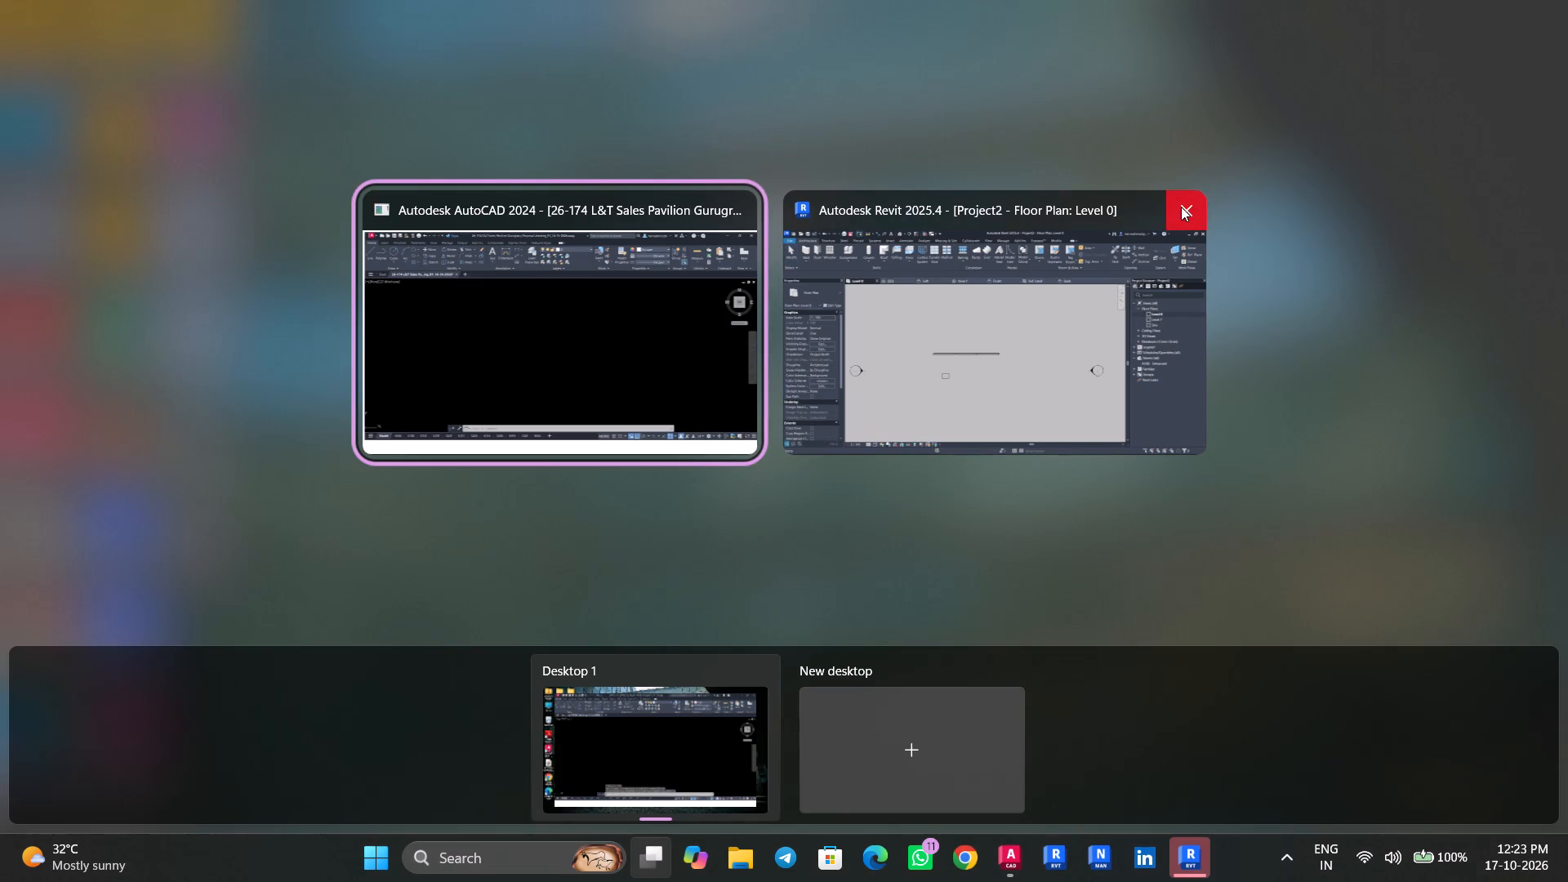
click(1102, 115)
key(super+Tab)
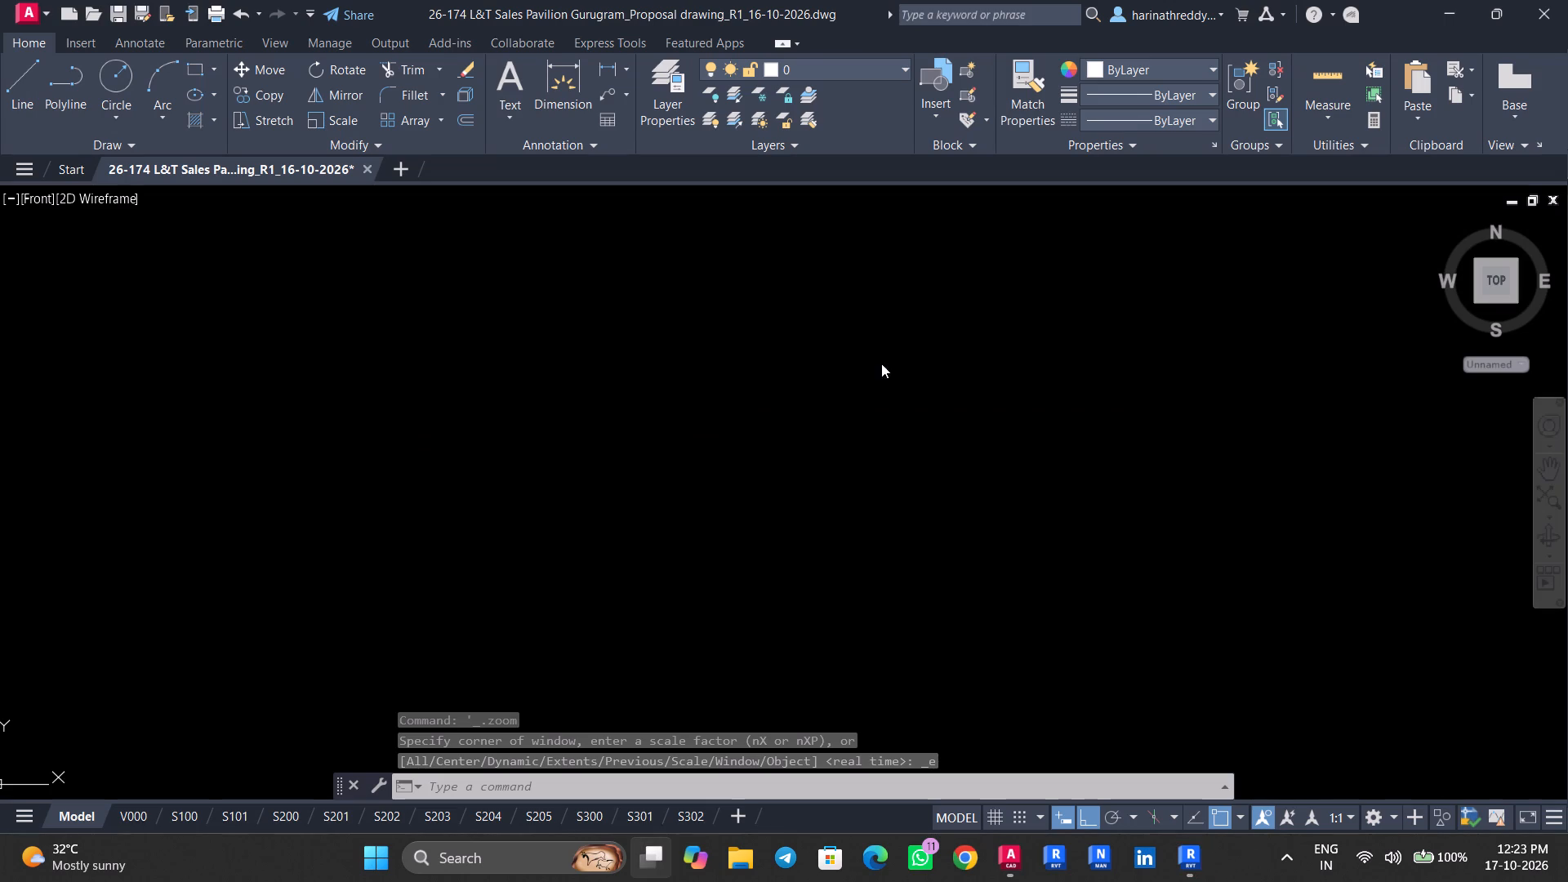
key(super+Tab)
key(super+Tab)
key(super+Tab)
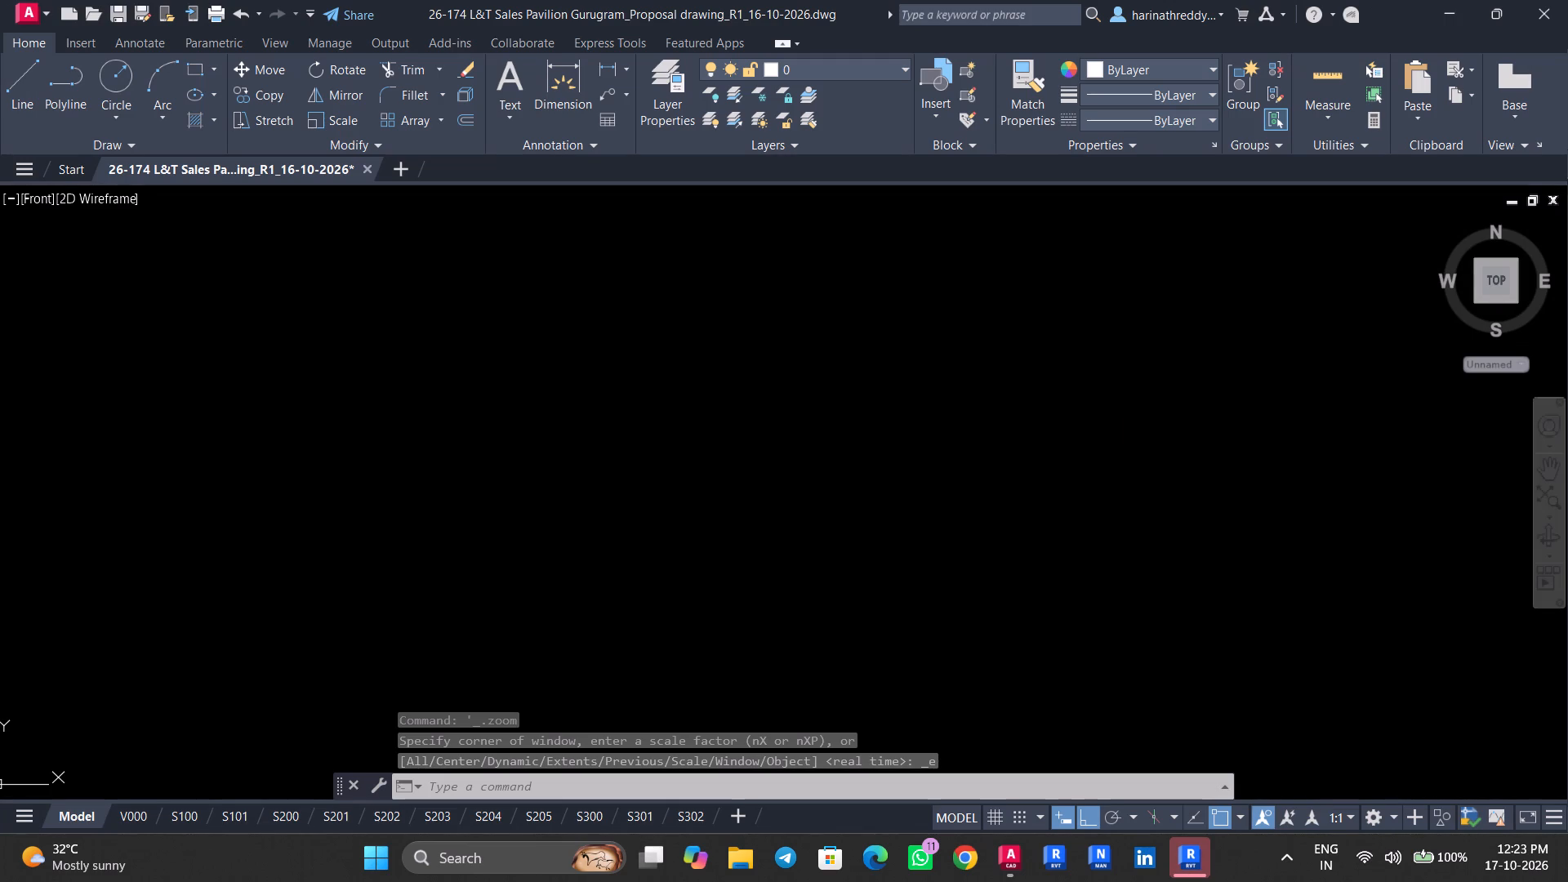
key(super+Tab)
Open Task Manager to check the running processes.
right_click(1229, 871)
click(1288, 813)
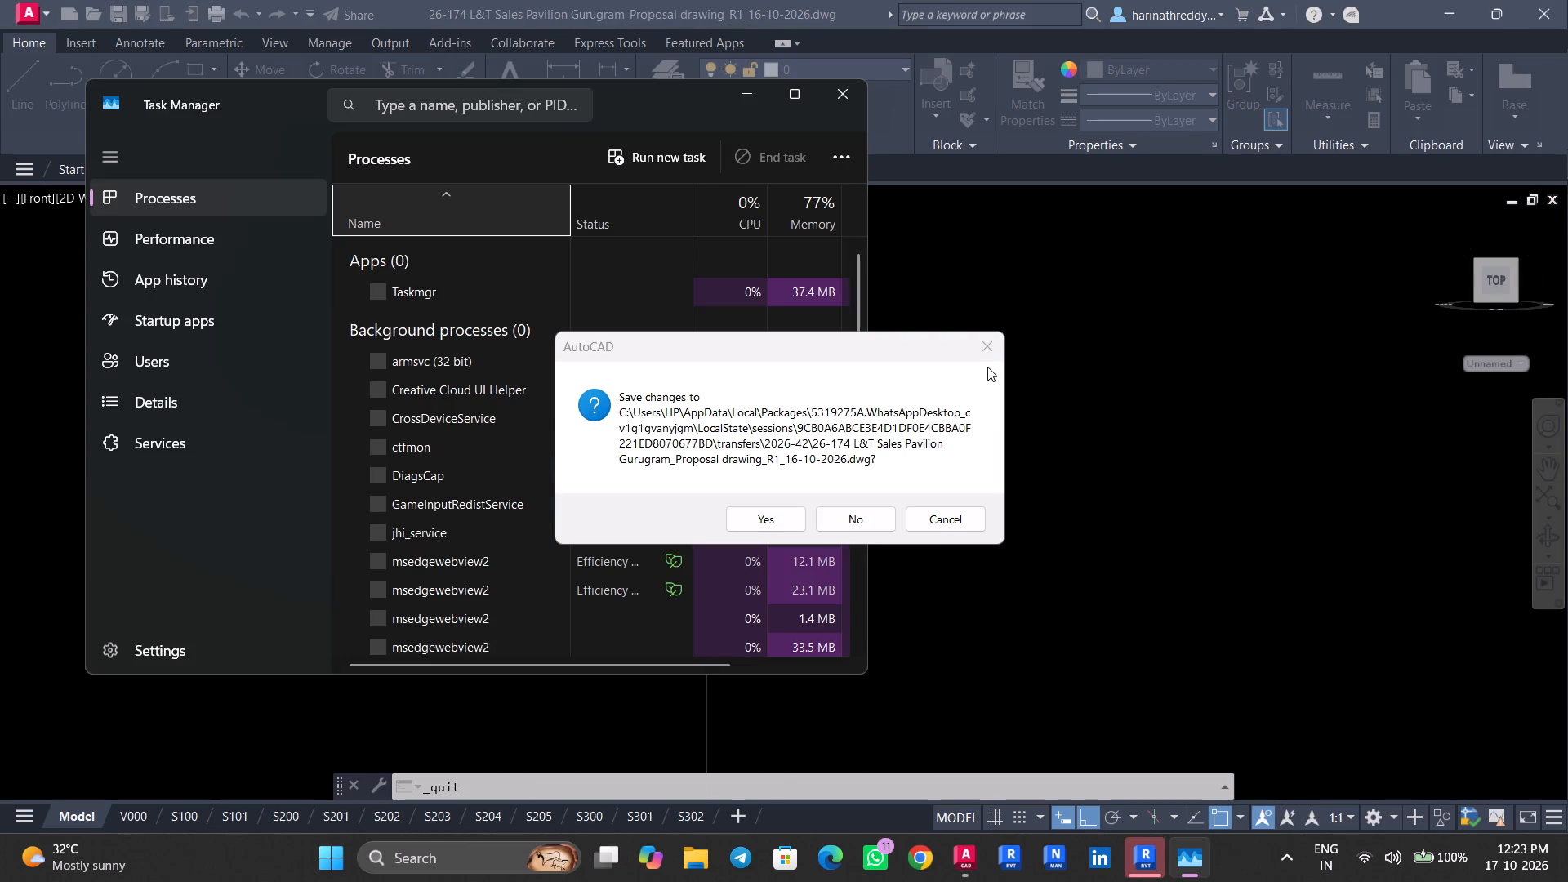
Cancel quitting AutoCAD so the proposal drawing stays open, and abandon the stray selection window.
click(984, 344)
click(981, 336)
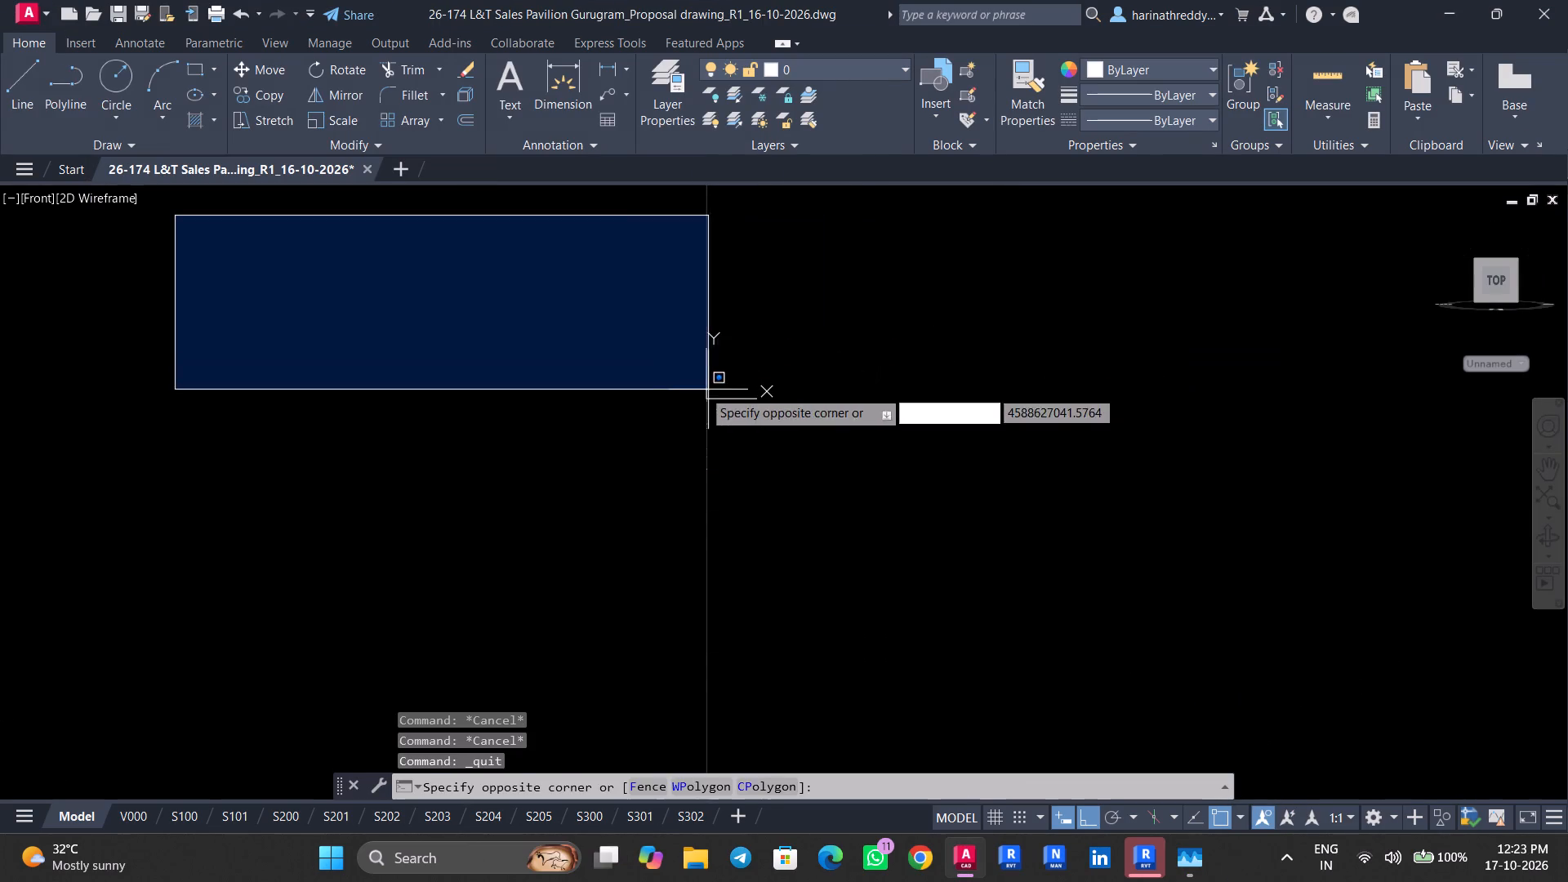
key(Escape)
Examine the proposal drawing's geometry in the Front view.
scroll(709, 401, up, 18)
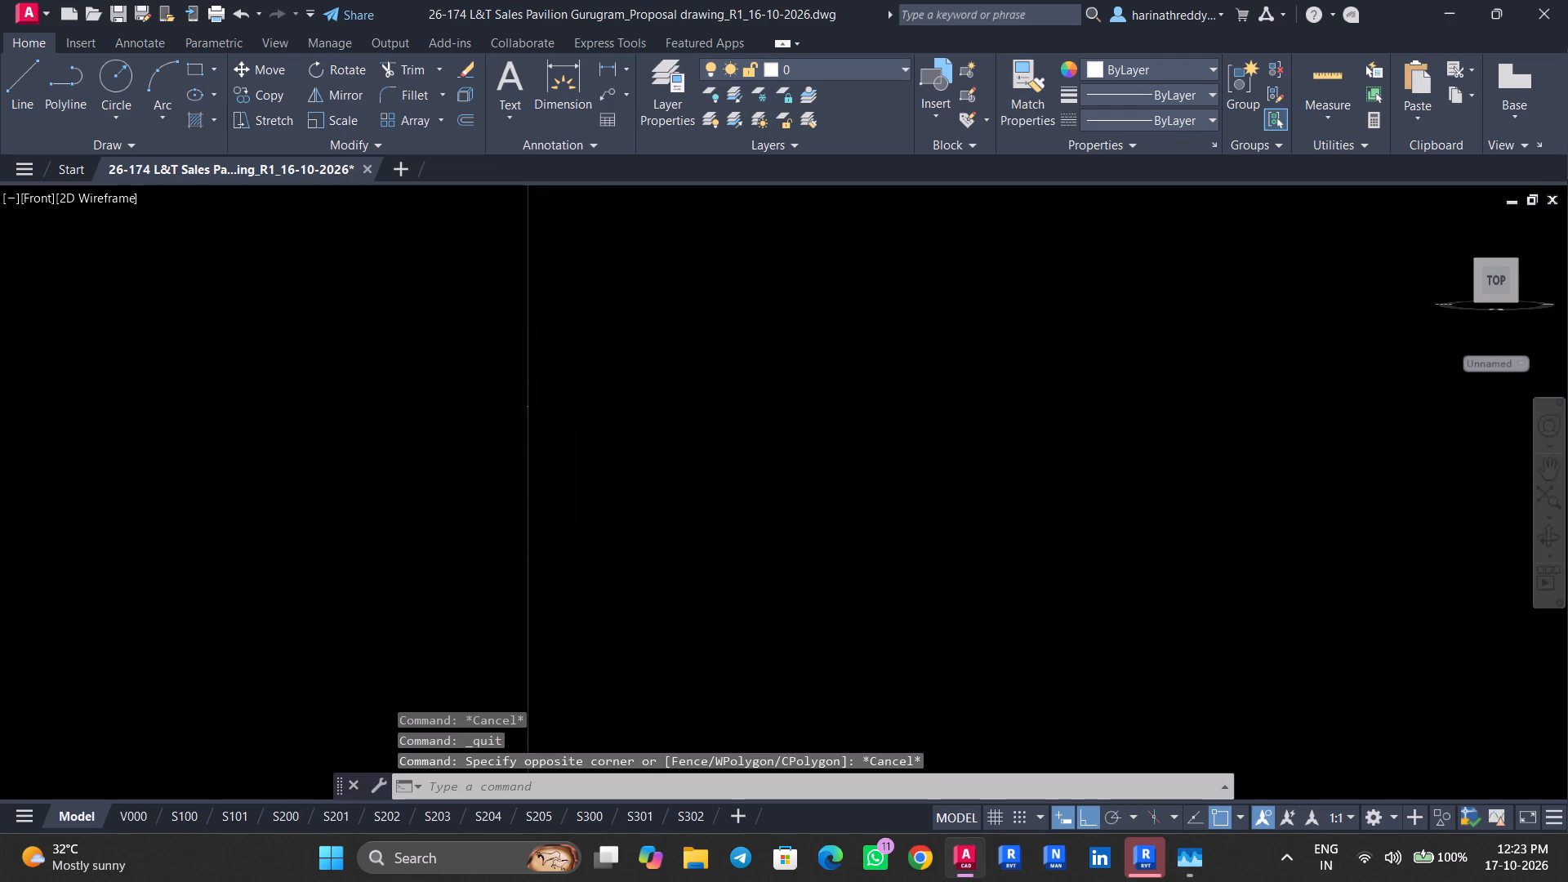
scroll(525, 416, up, 9)
scroll(572, 278, up, 8)
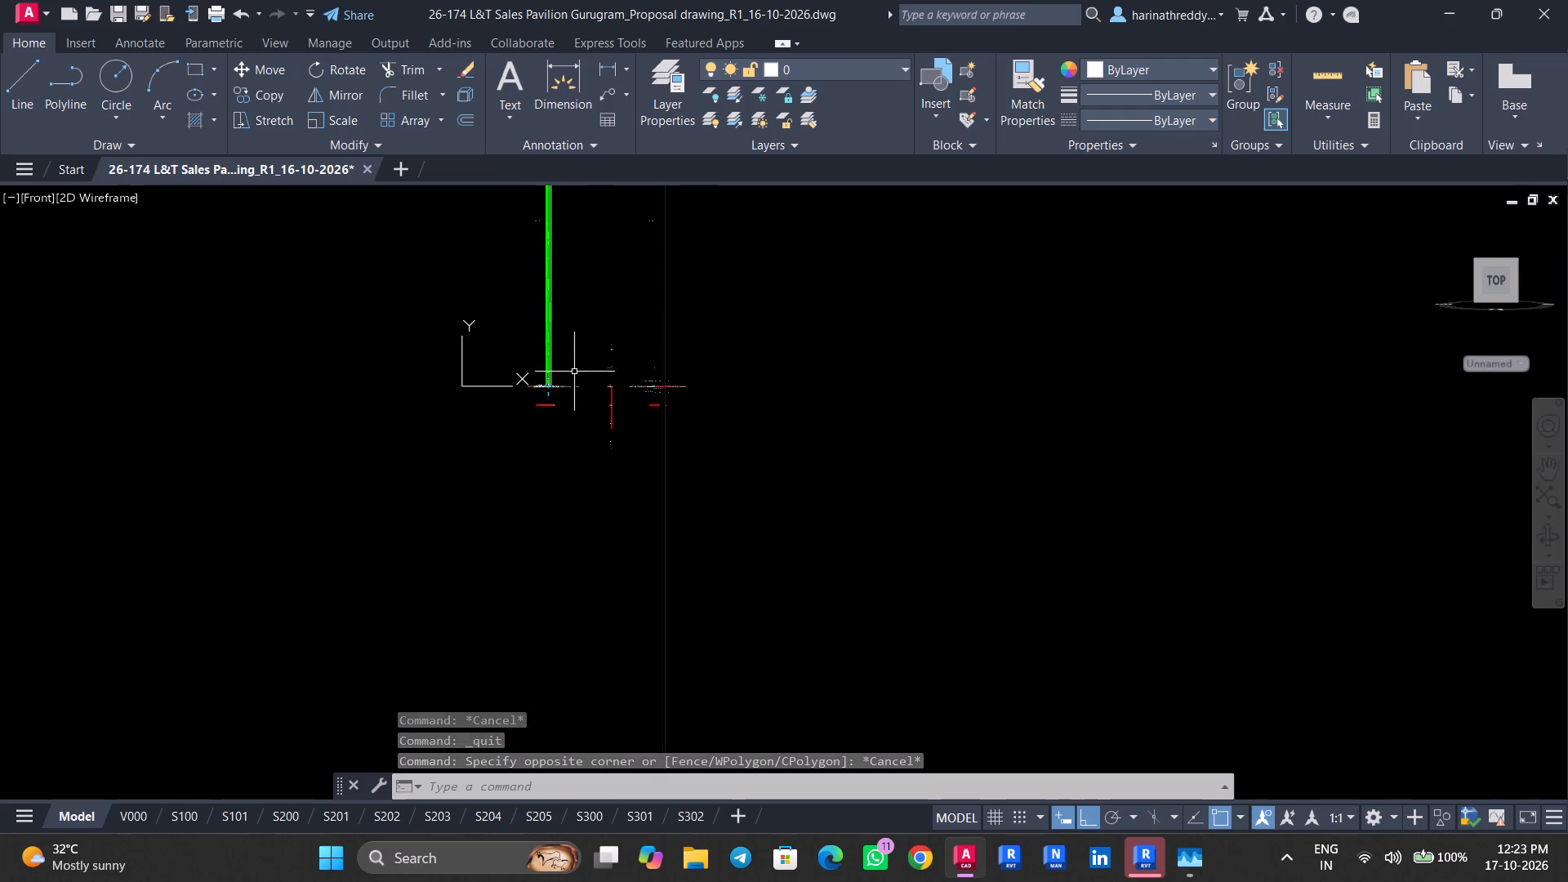
scroll(572, 376, up, 7)
scroll(541, 387, down, 1)
scroll(541, 387, up, 2)
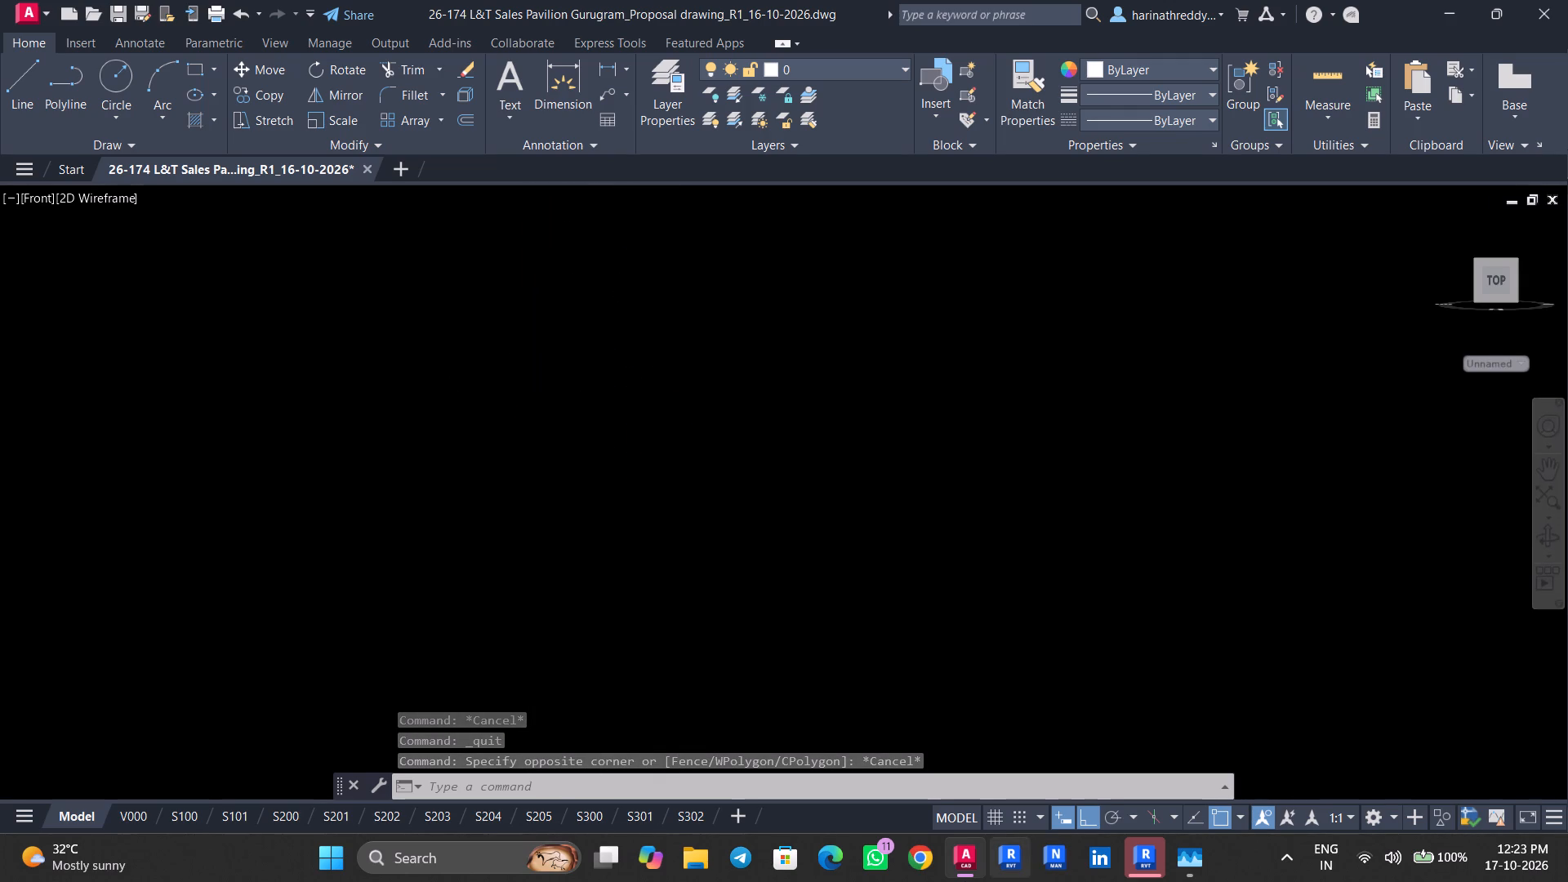
Open Task Manager to check the running processes.
right_click(1227, 855)
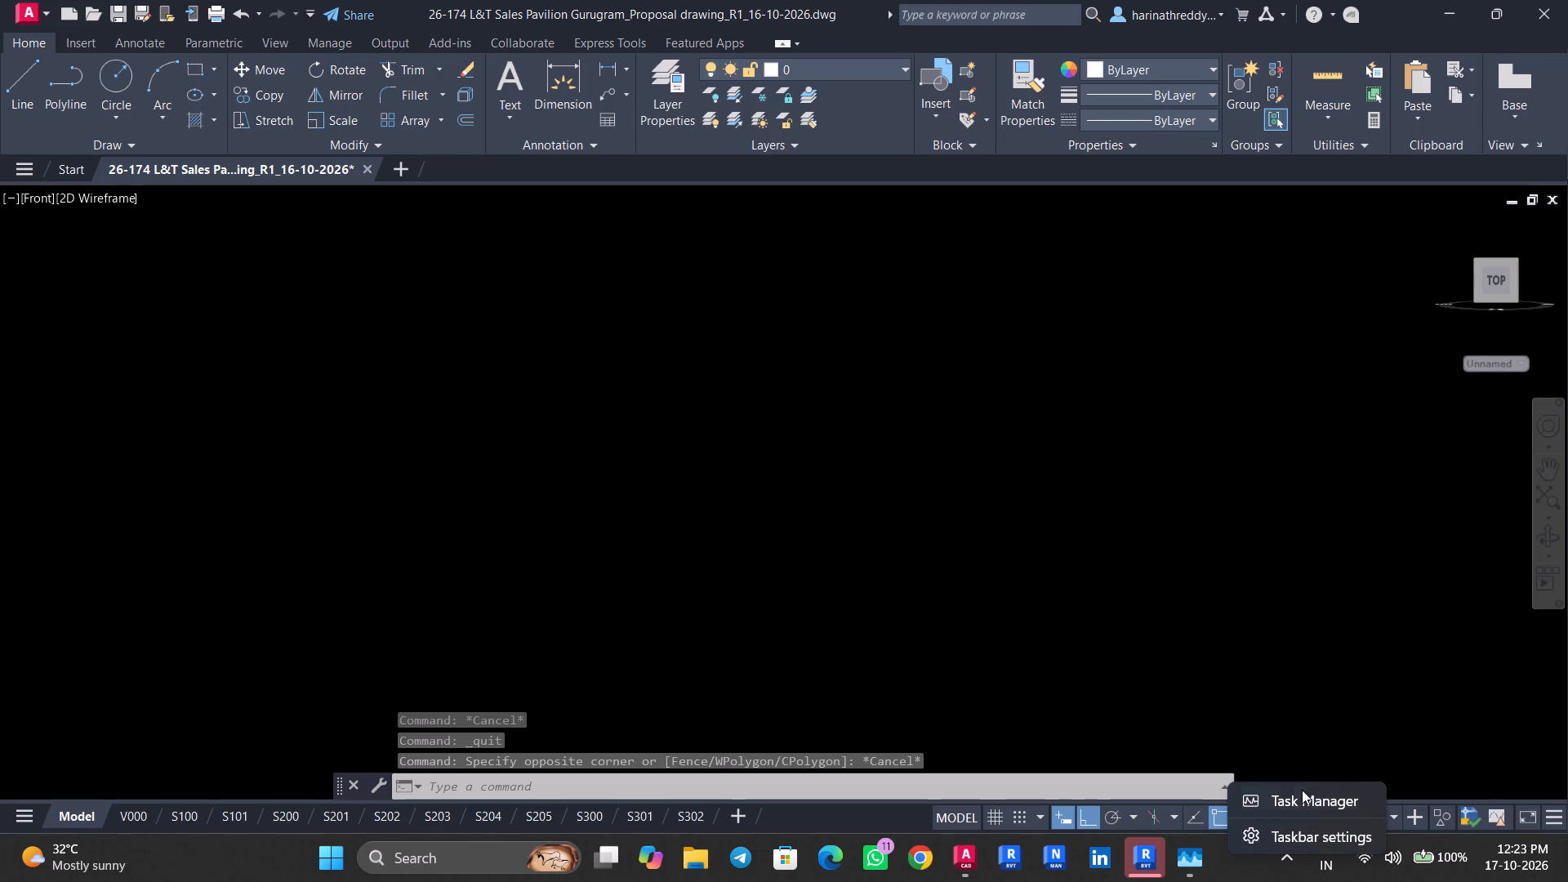
click(1302, 790)
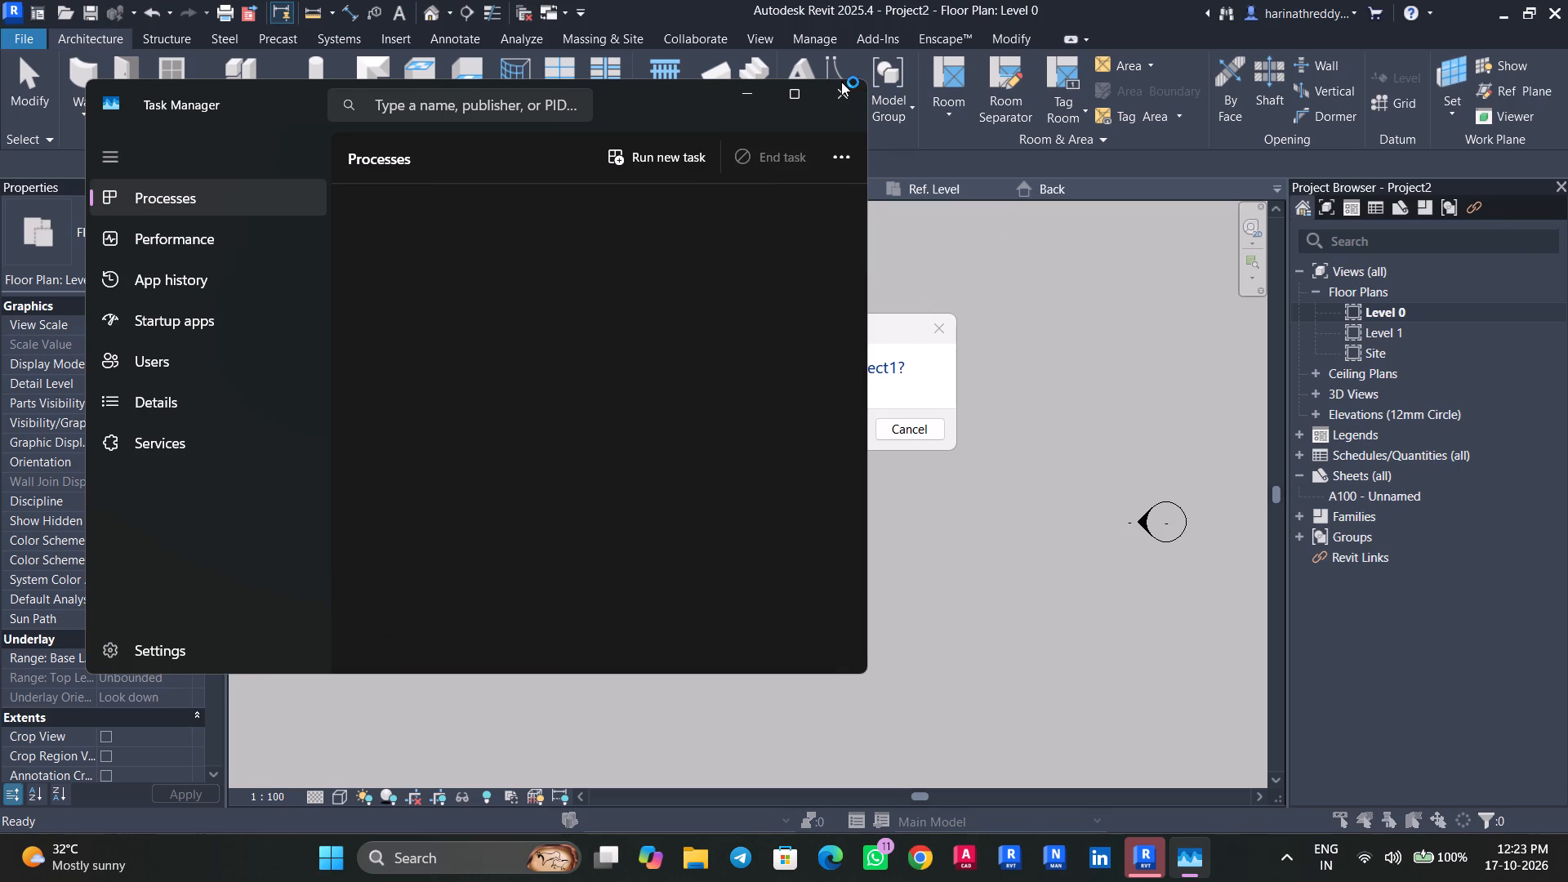
right_click(1253, 862)
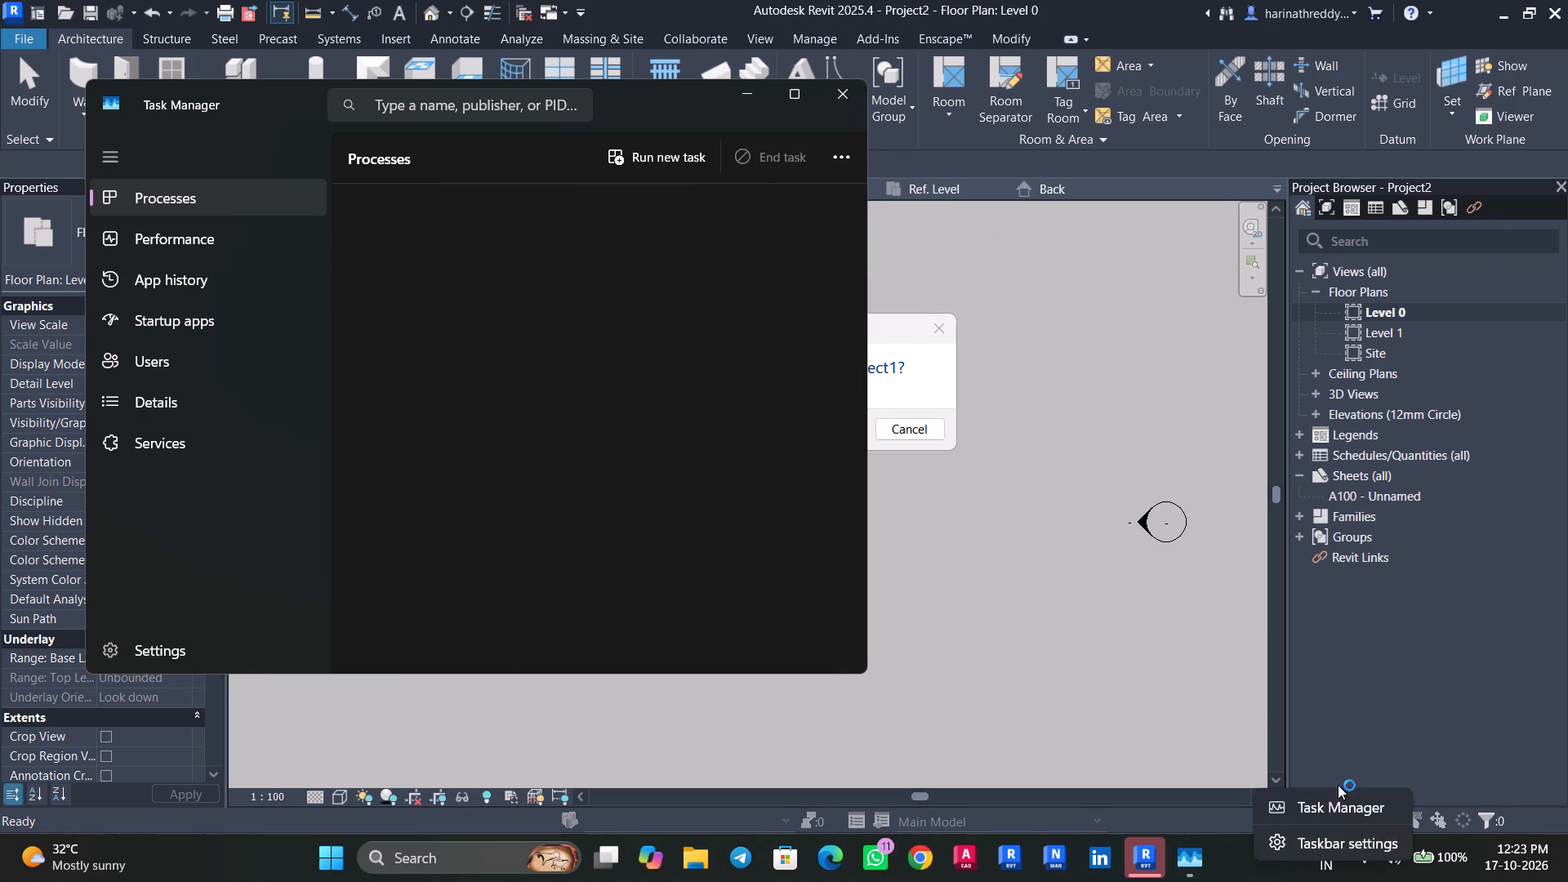
click(1332, 802)
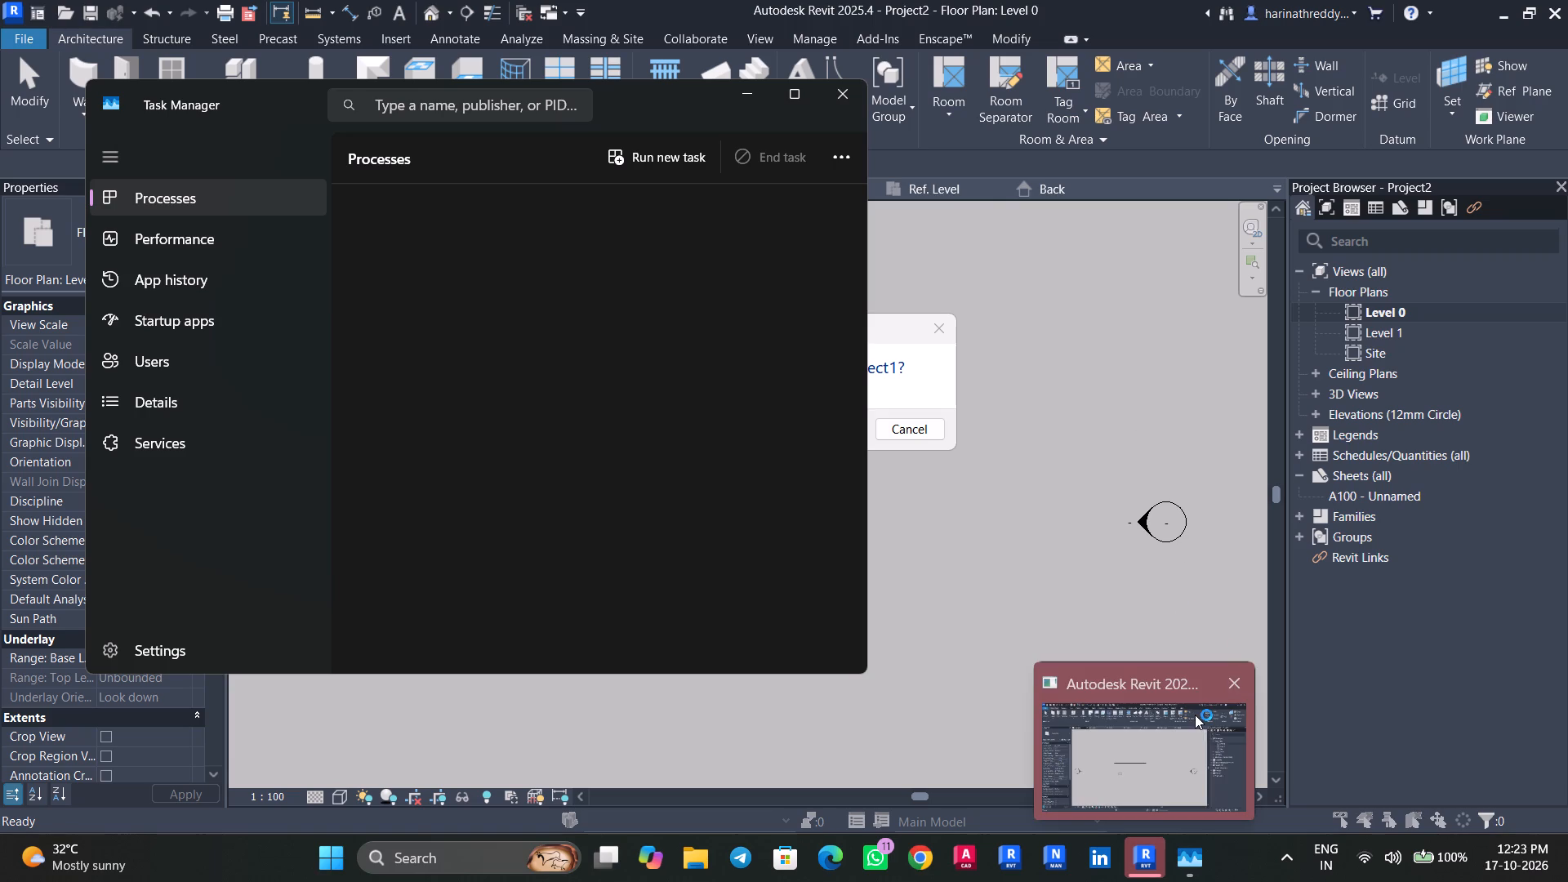
Close Revit's Project1 without saving its changes, but cancel closing Project2.
click(1234, 692)
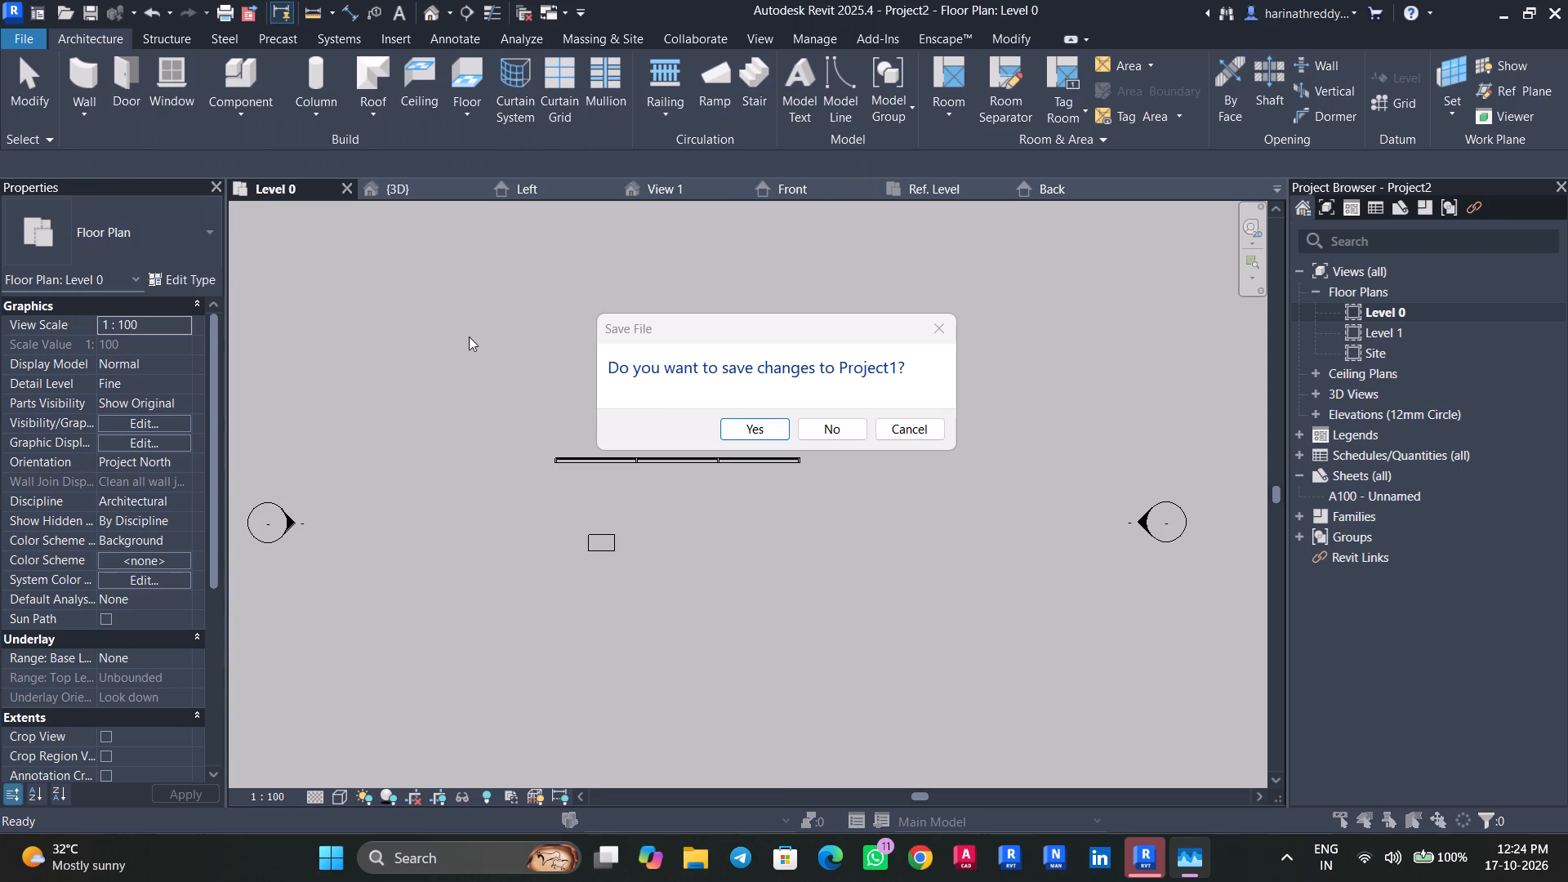
click(826, 431)
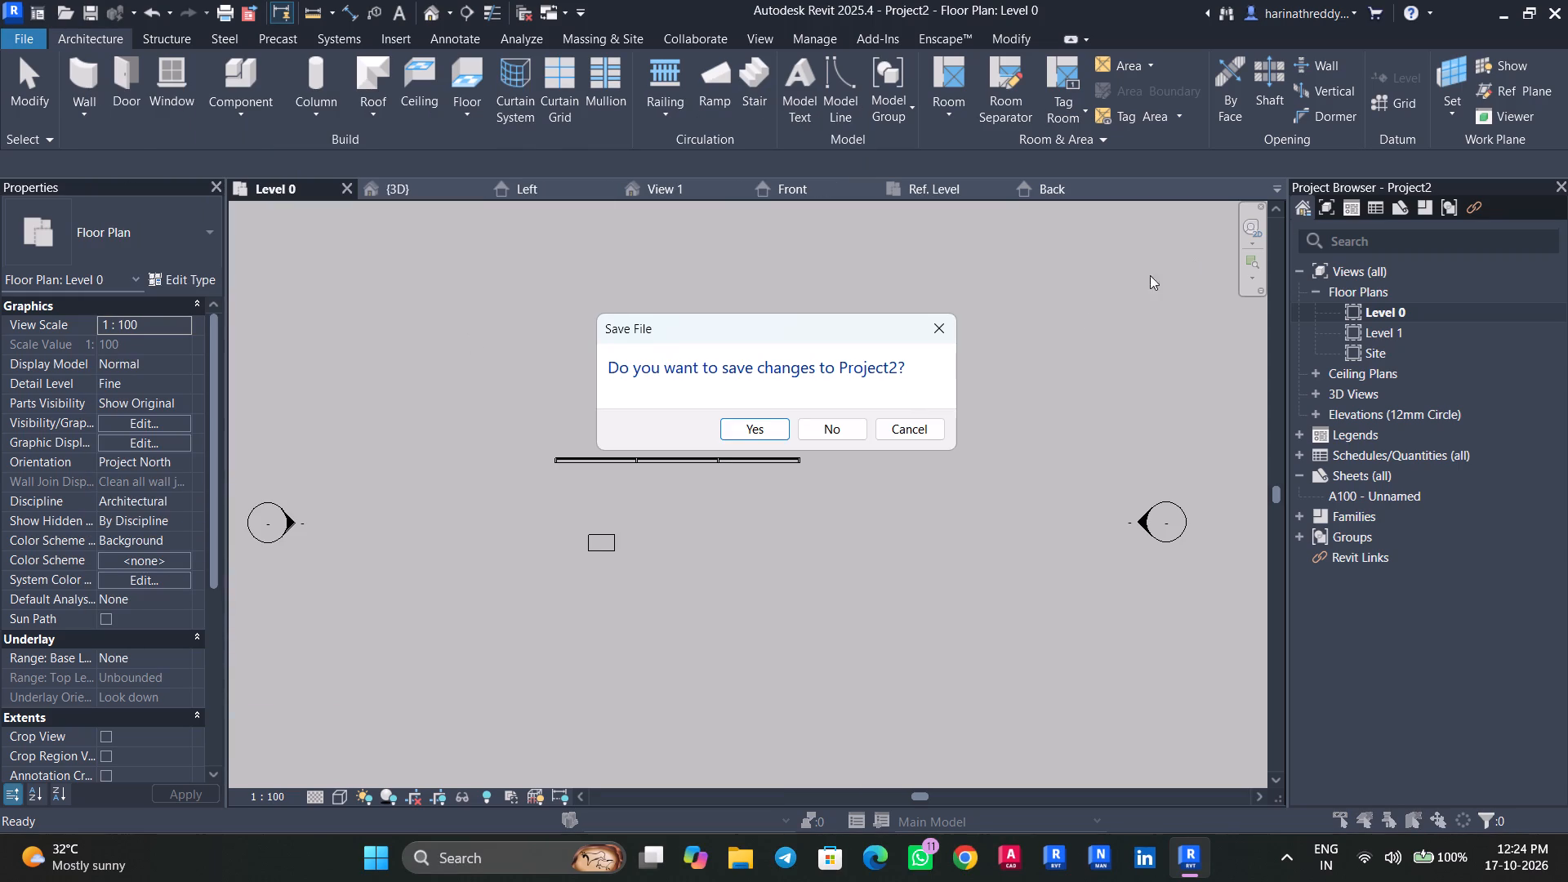
click(916, 340)
click(929, 329)
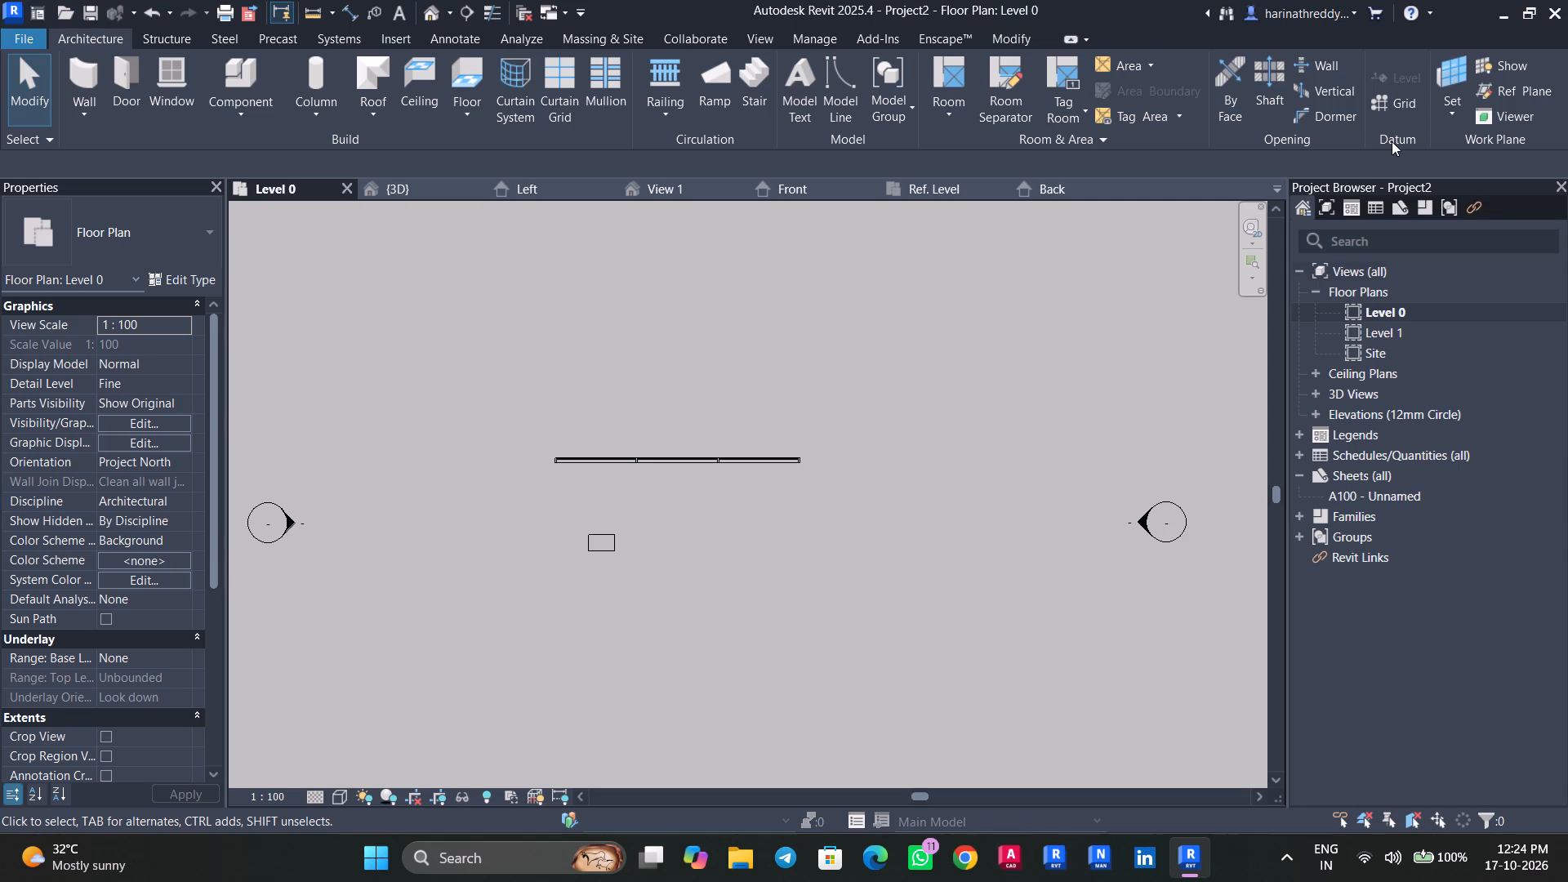
Minimise the Revit window and refresh the desktop several times.
click(1494, 15)
right_click(850, 196)
click(929, 354)
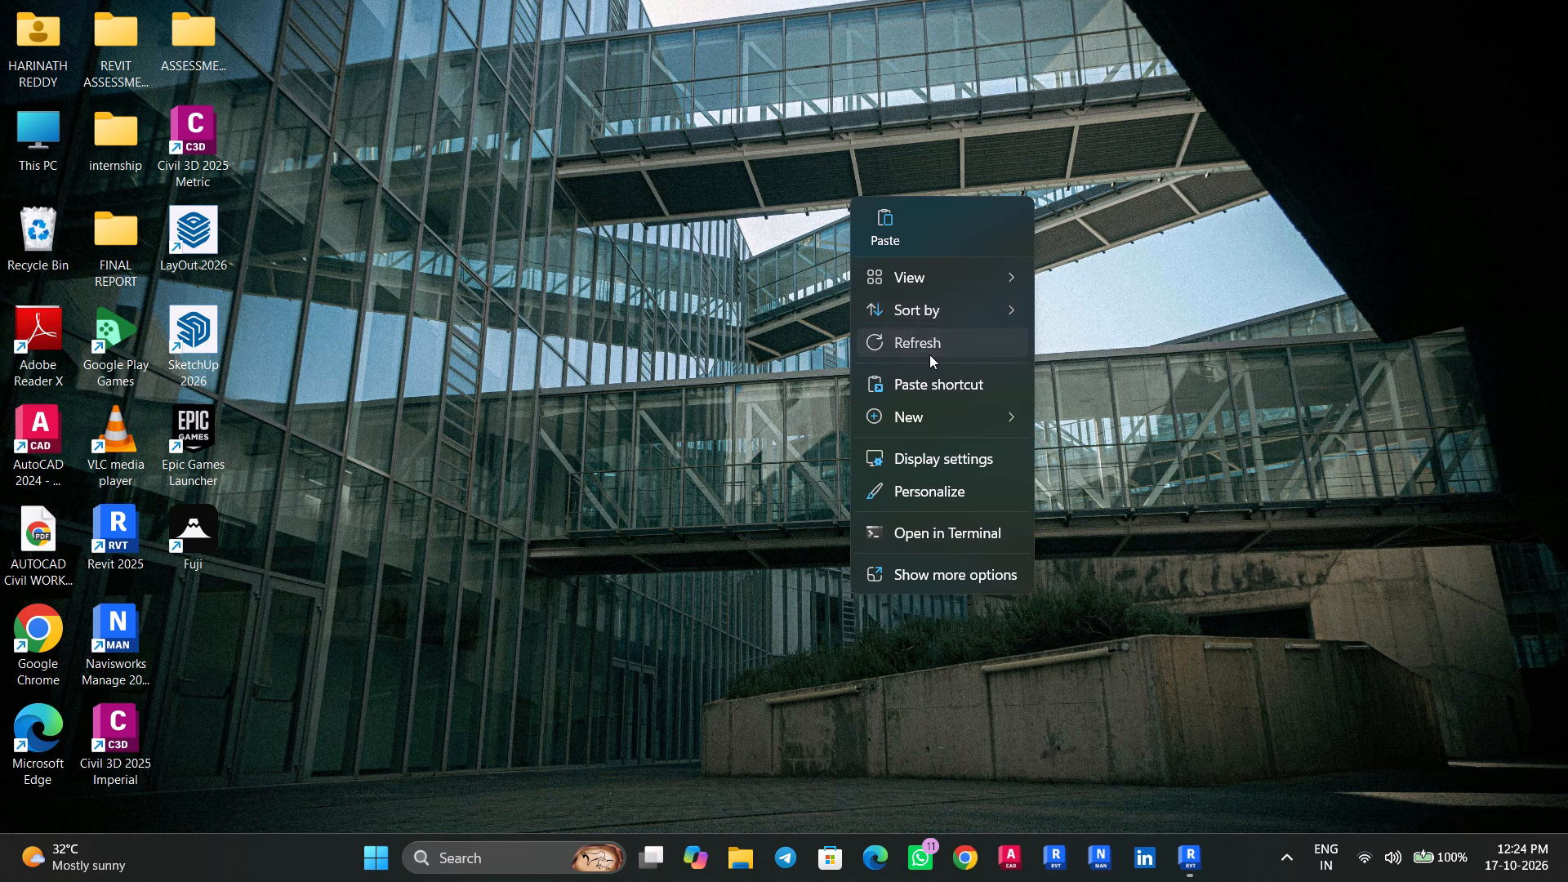
right_drag(719, 293, 689, 293)
click(780, 446)
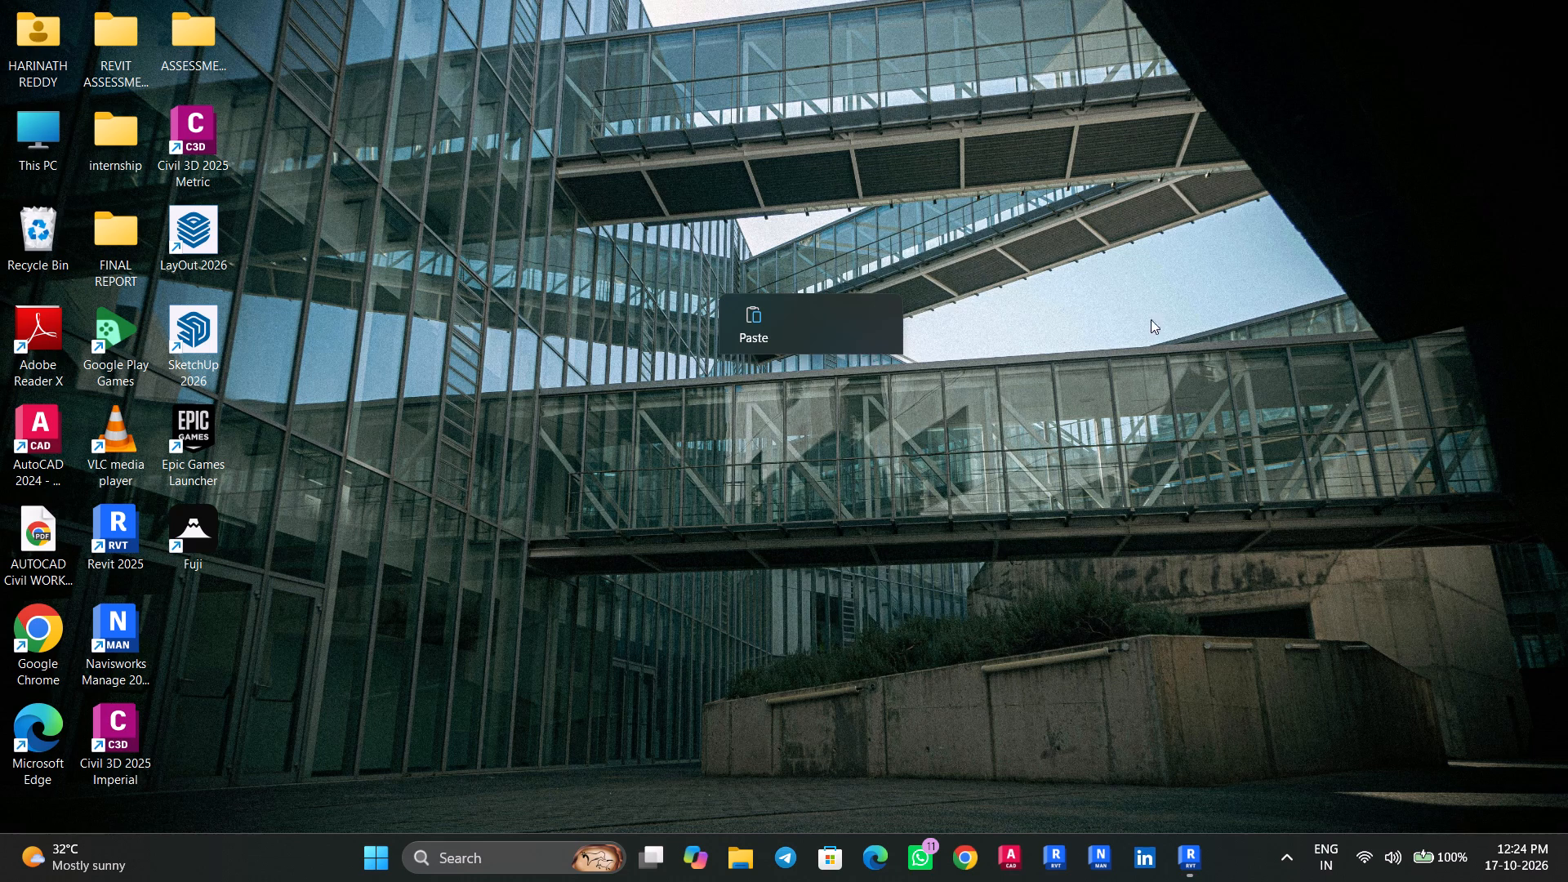
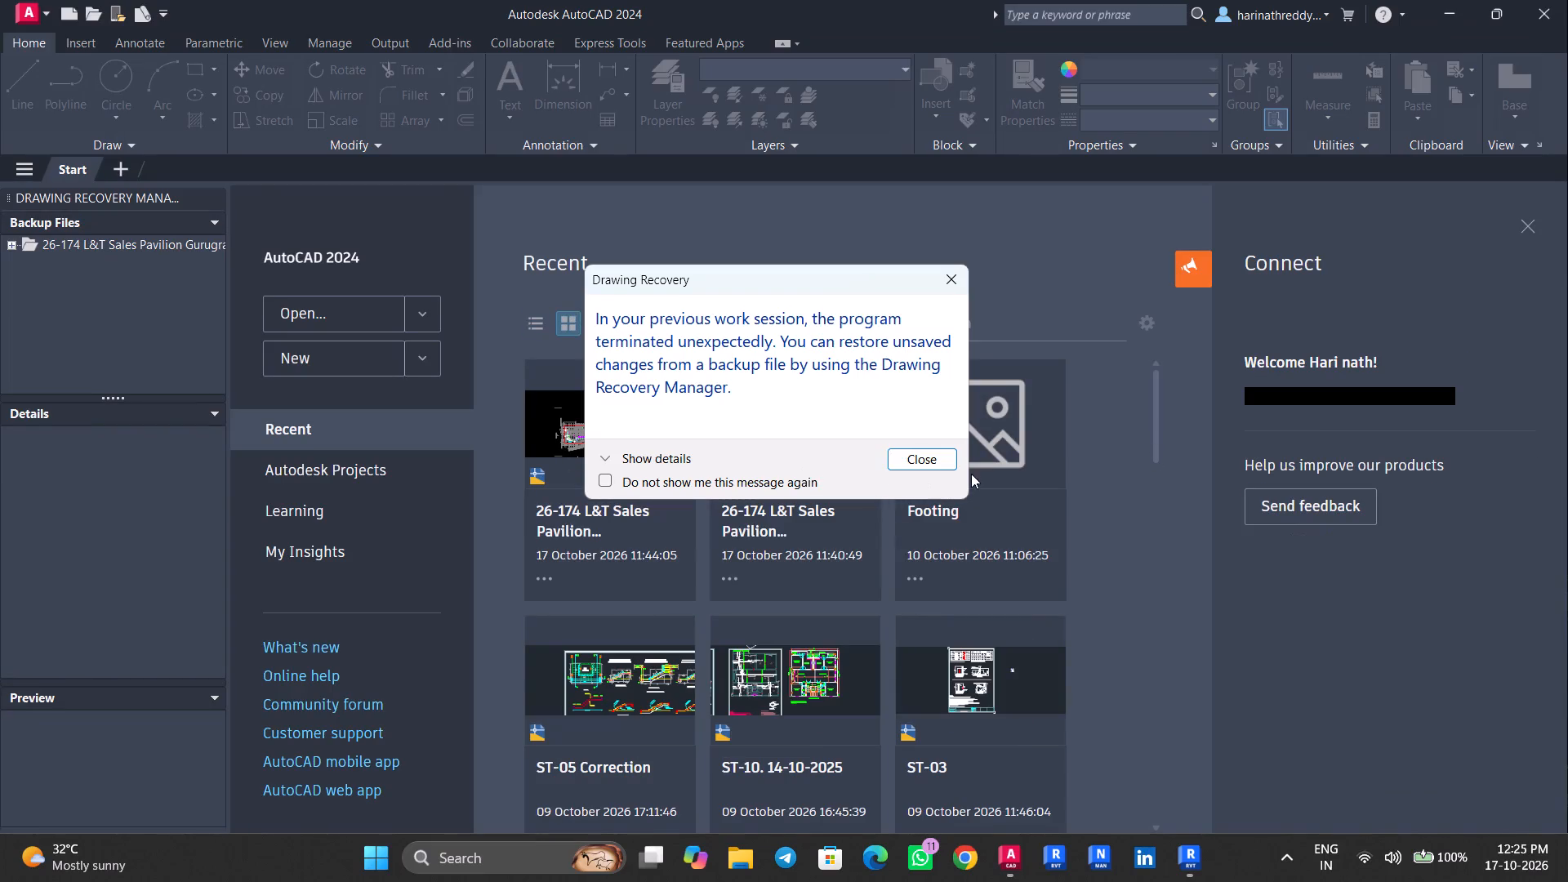
Dismiss the drawing recovery message and open the L&T Sales Pavilion Gurugram R1_16-10-2026 proposal drawing, ignoring unresolved reference files.
click(935, 468)
click(1445, 0)
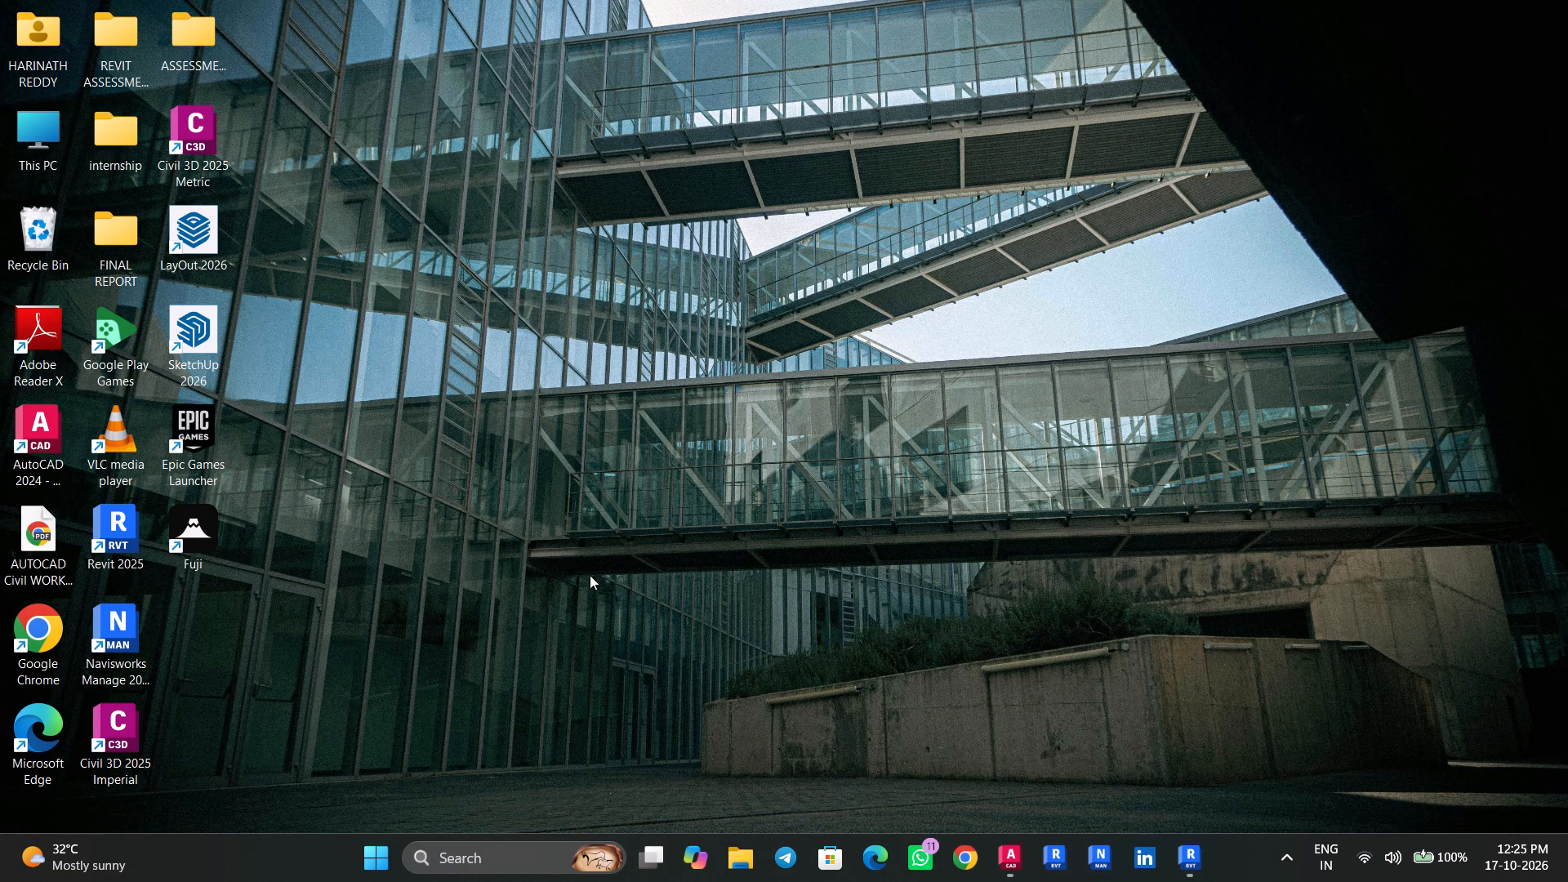
click(1196, 852)
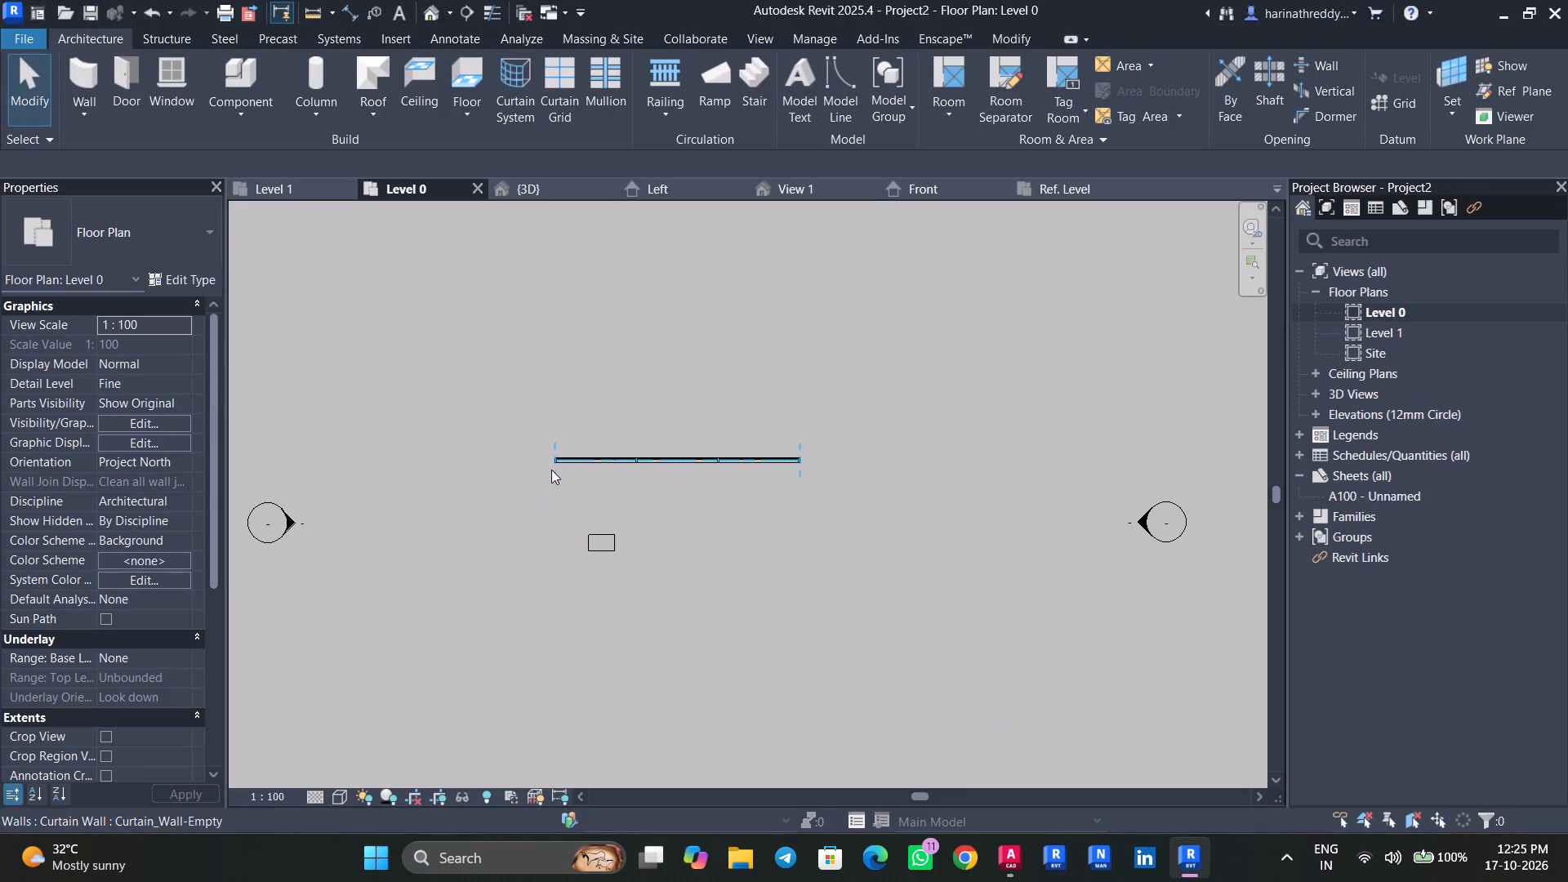
click(1003, 871)
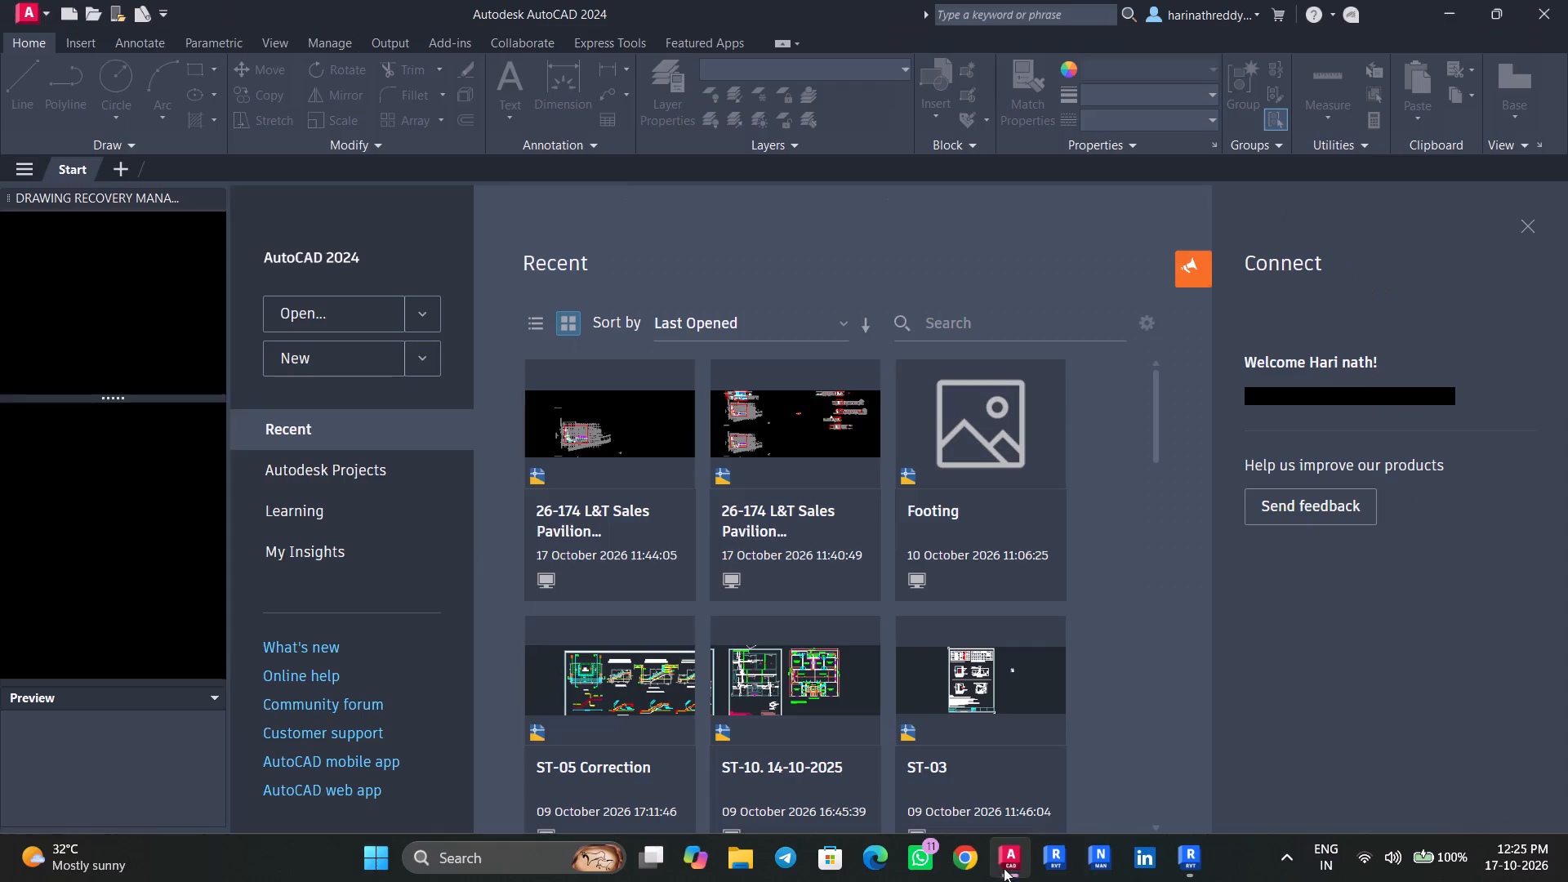
click(555, 519)
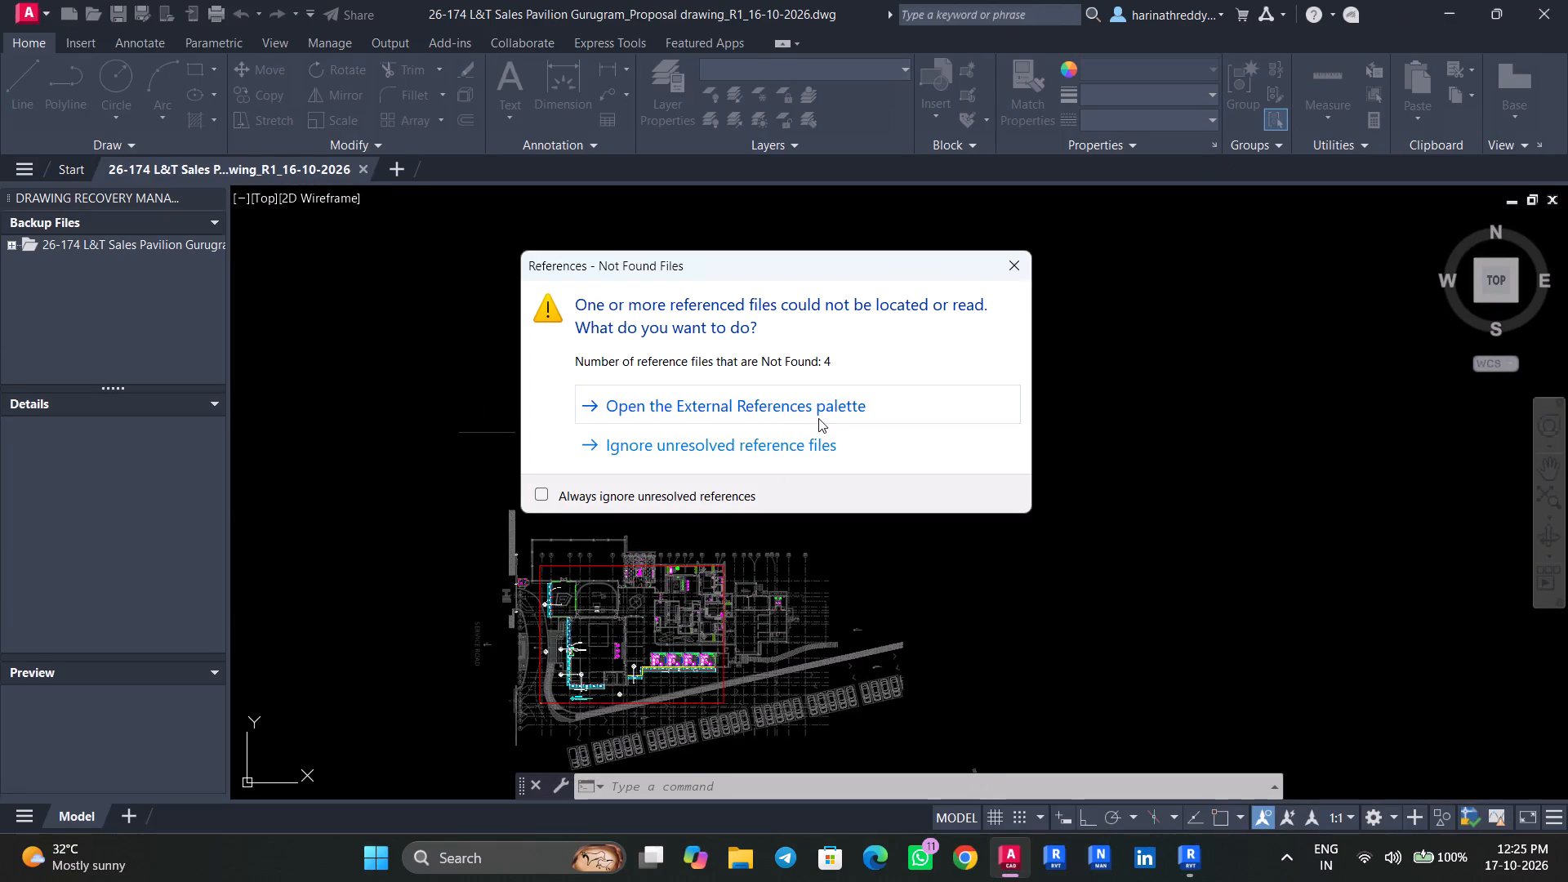
click(804, 450)
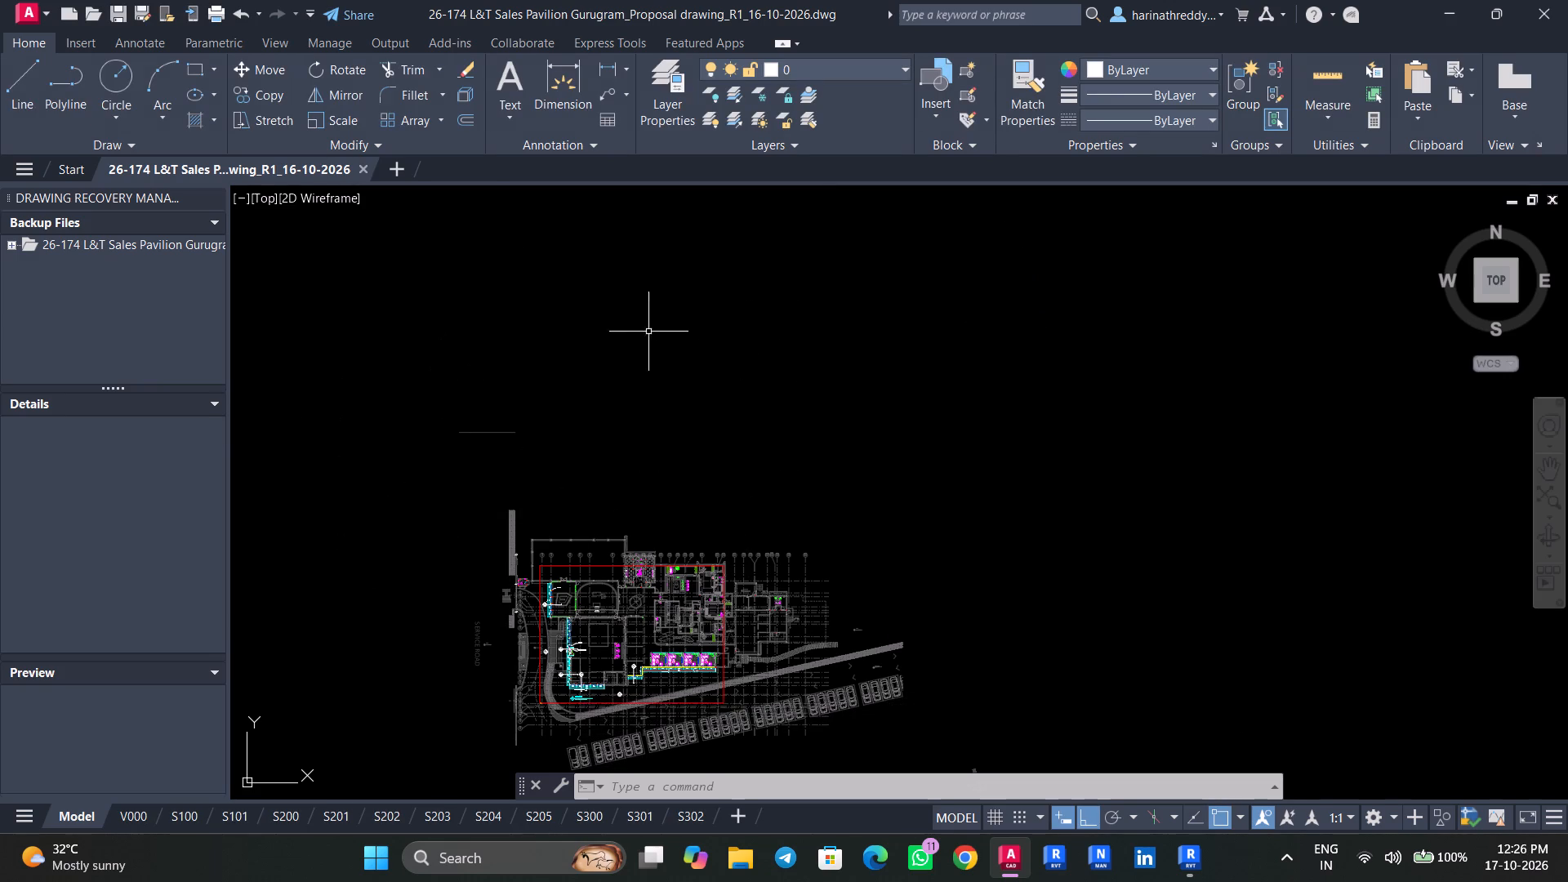
scroll(1387, 0, down, 3)
Close Revit without saving the changes to Project2 and dismiss the Enscape notification.
right_click(1178, 871)
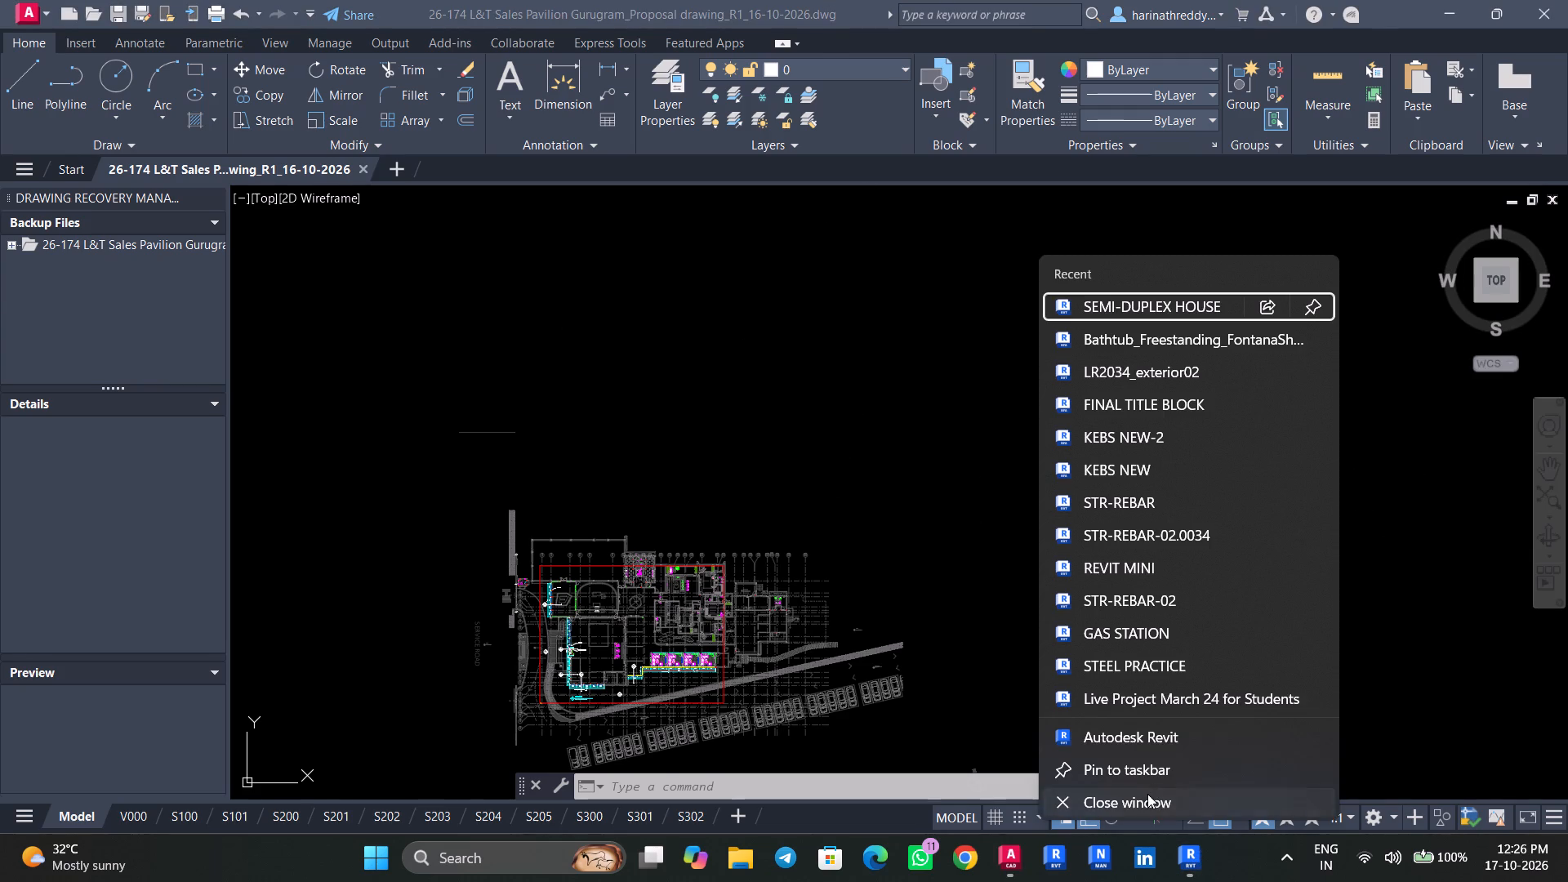
click(1147, 794)
click(833, 430)
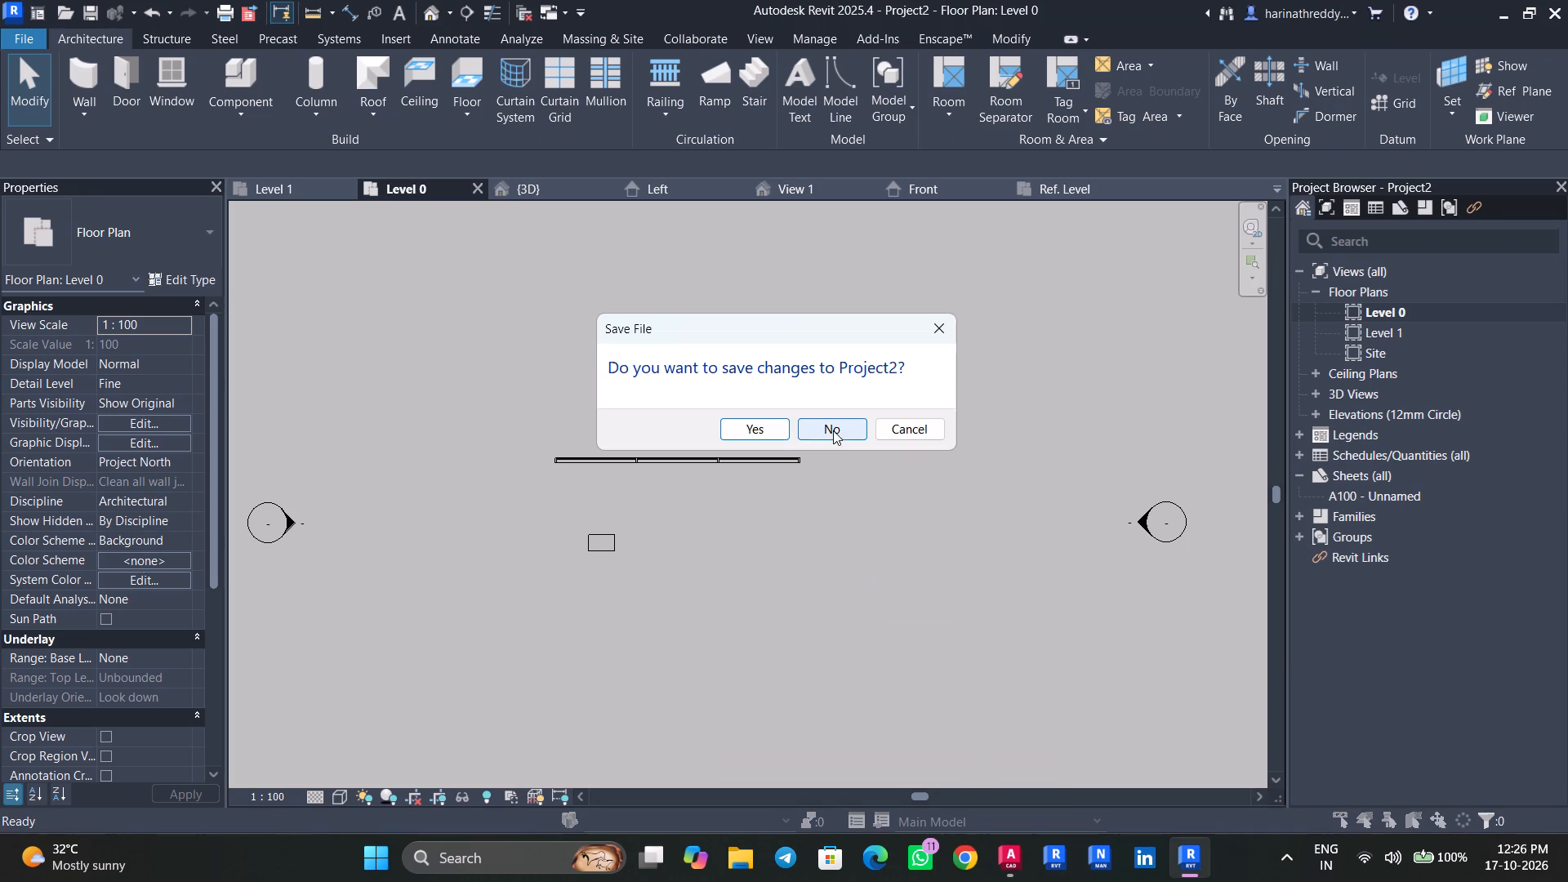
click(830, 430)
click(830, 430)
click(830, 430)
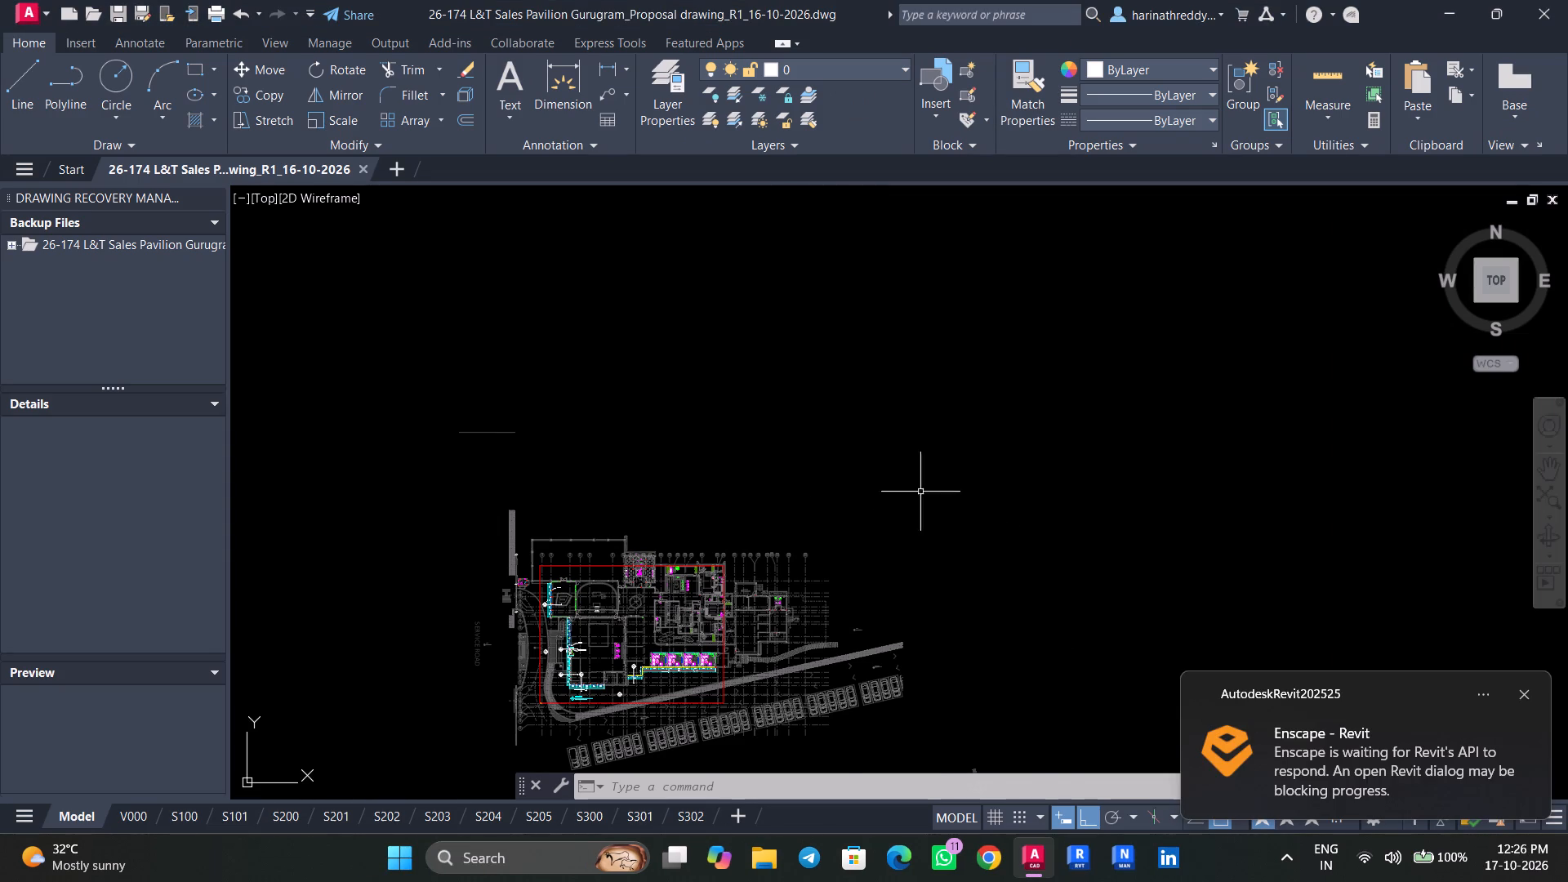
right_click(853, 466)
click(1529, 691)
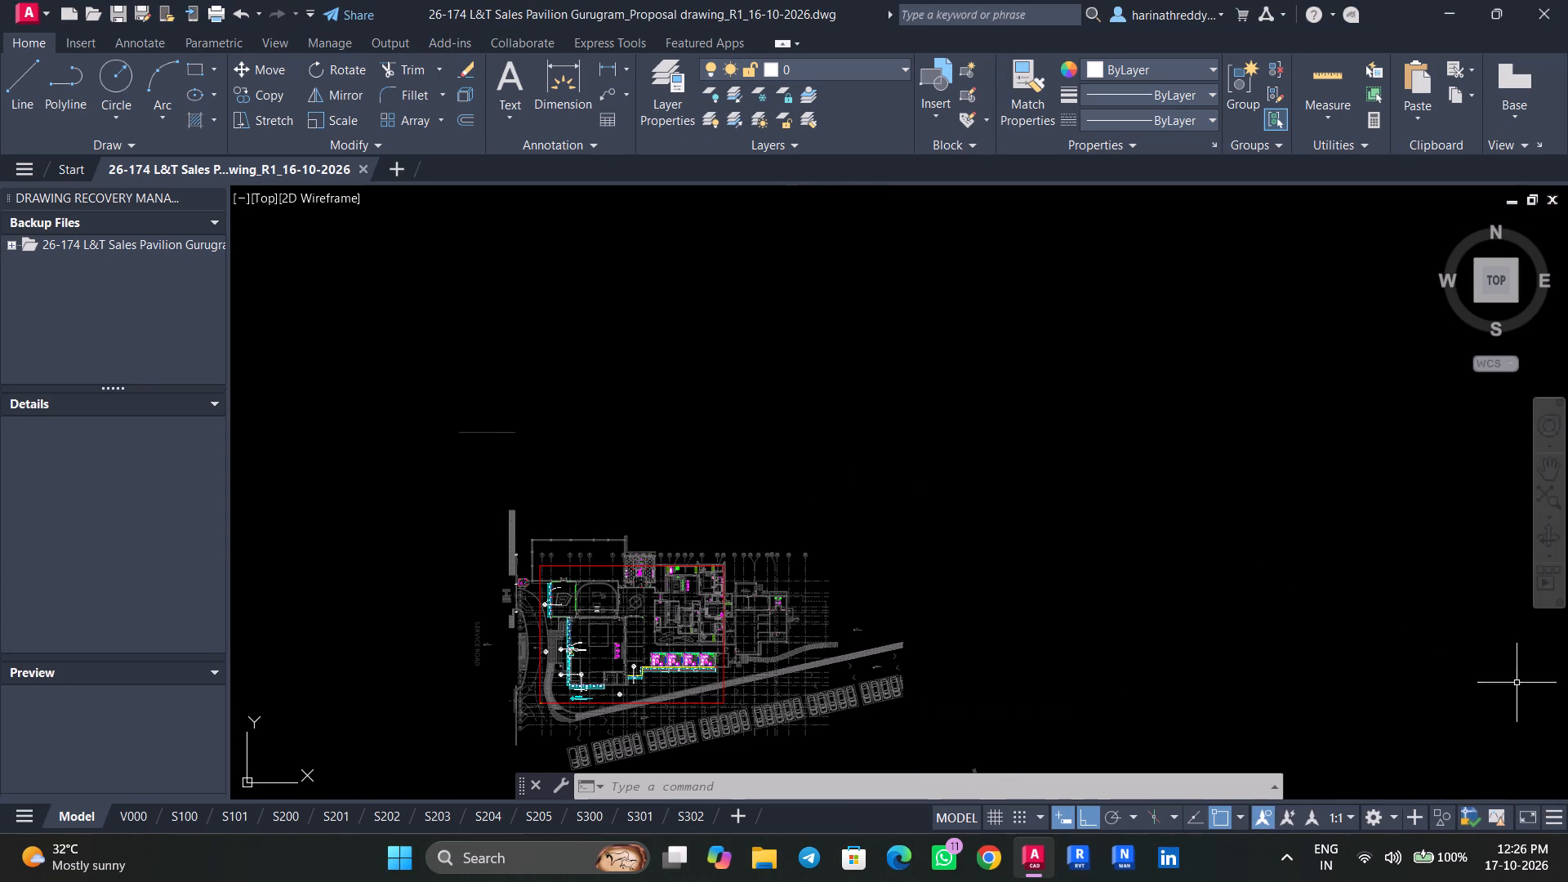
Close the Drawing Recovery Manager and the navigation bar to clear the drawing area.
scroll(1058, 510, down, 4)
scroll(952, 558, up, 7)
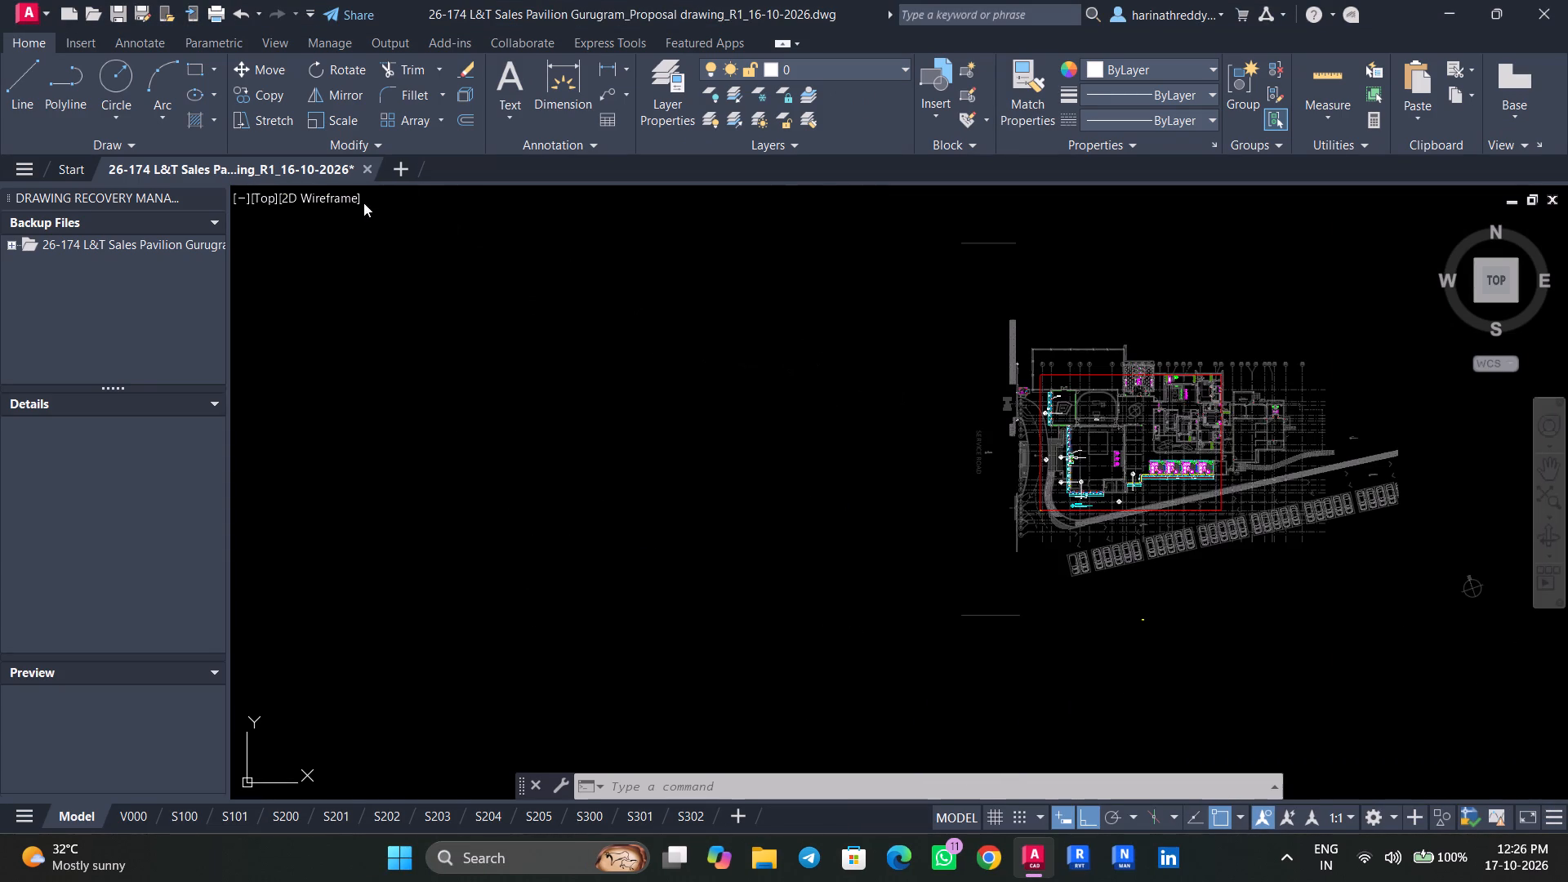
click(214, 197)
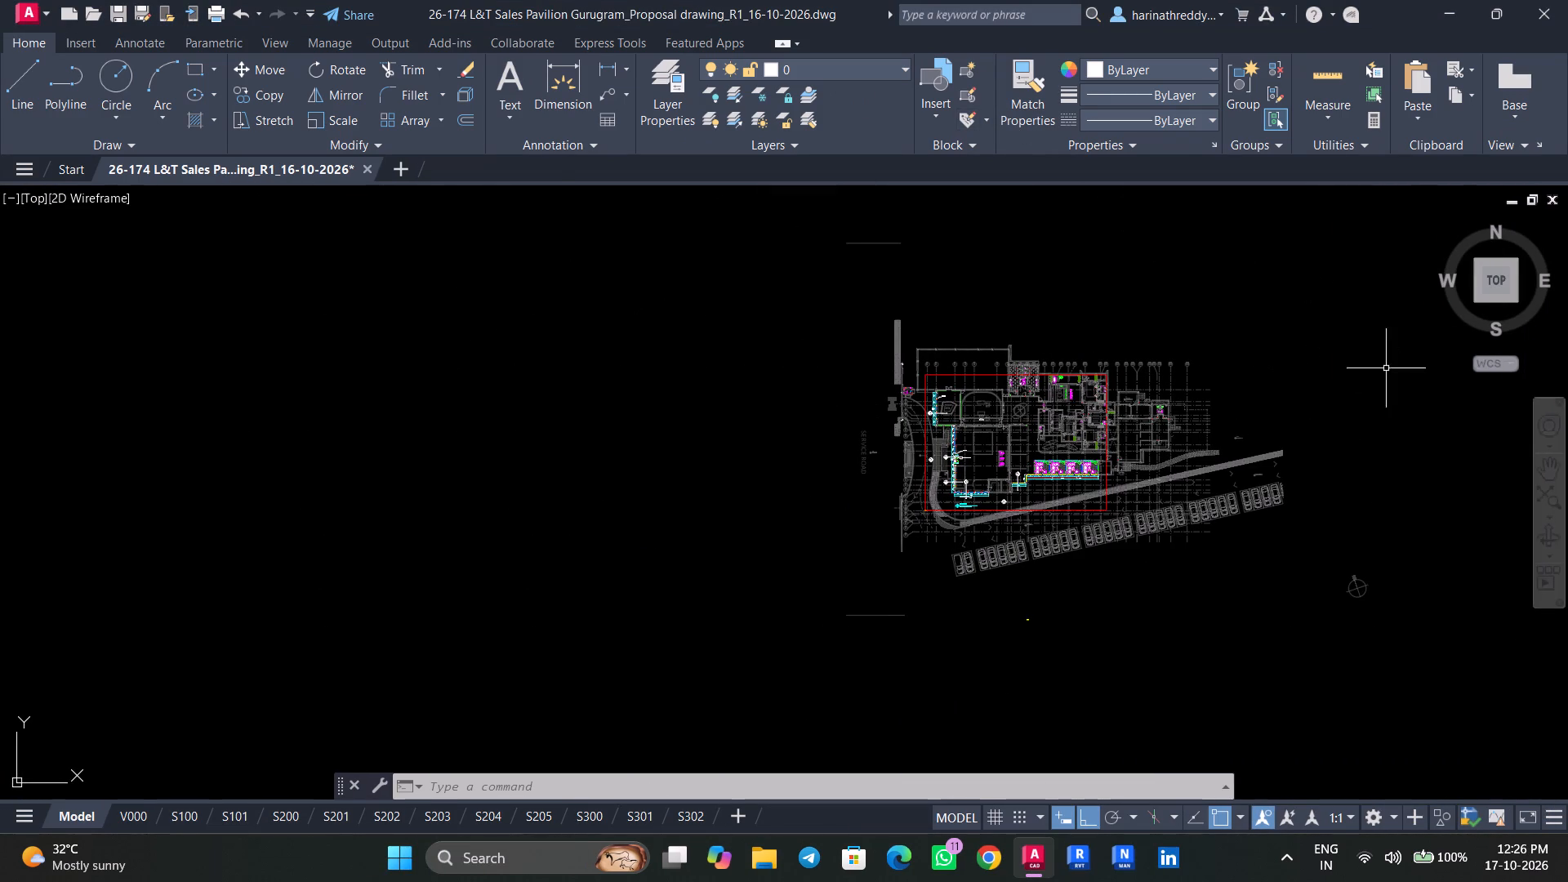
click(1560, 401)
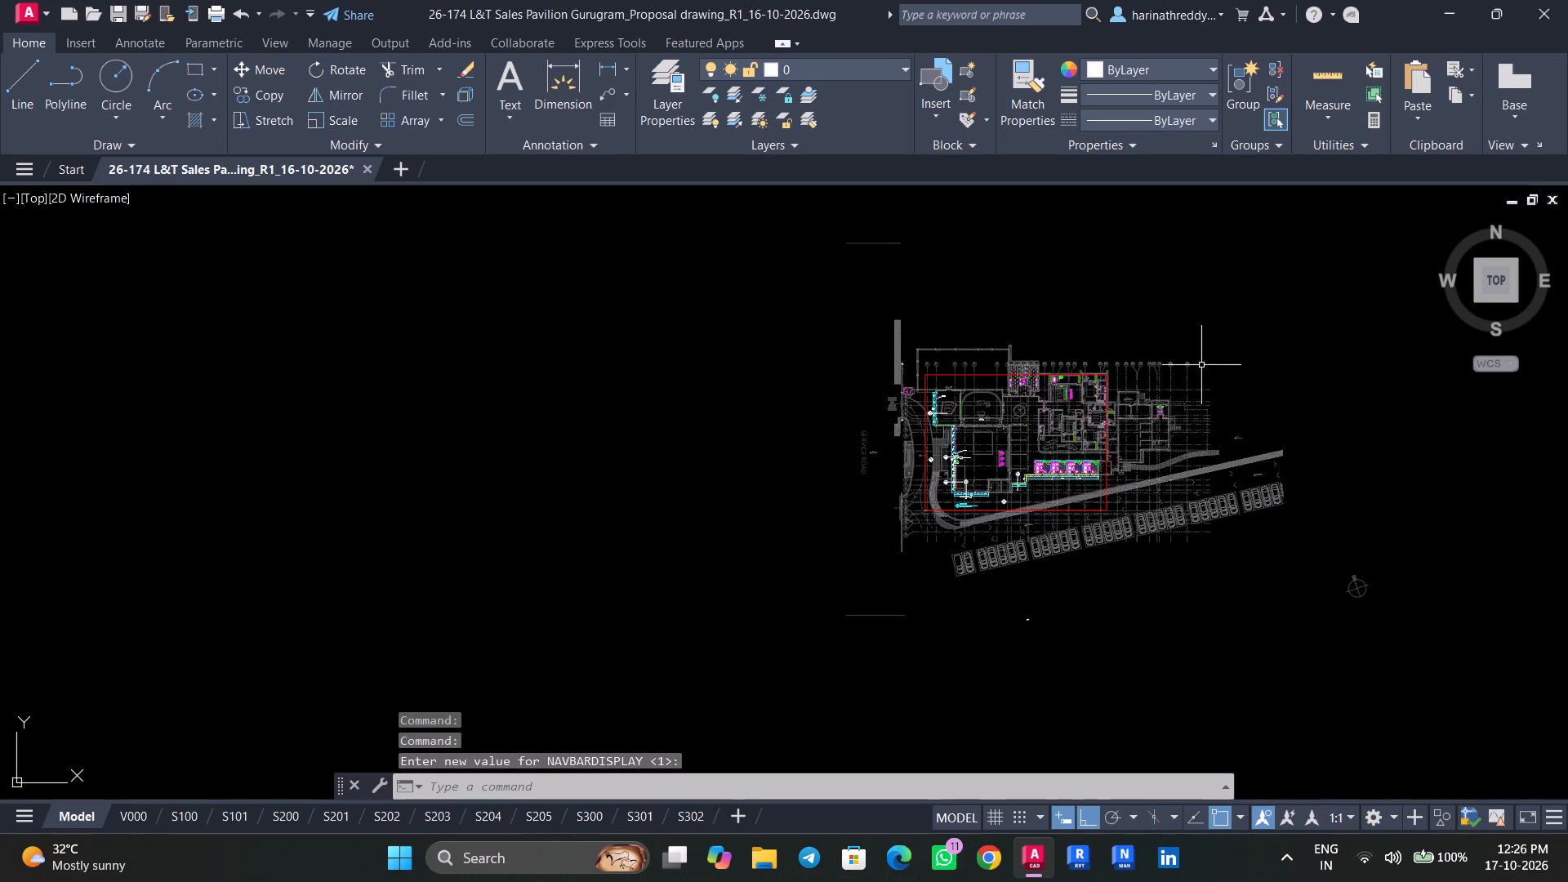
Delete the four furnished seating-room blocks above the 18231 mm glazing run.
middle_drag(1171, 365, 944, 385)
scroll(826, 450, up, 3)
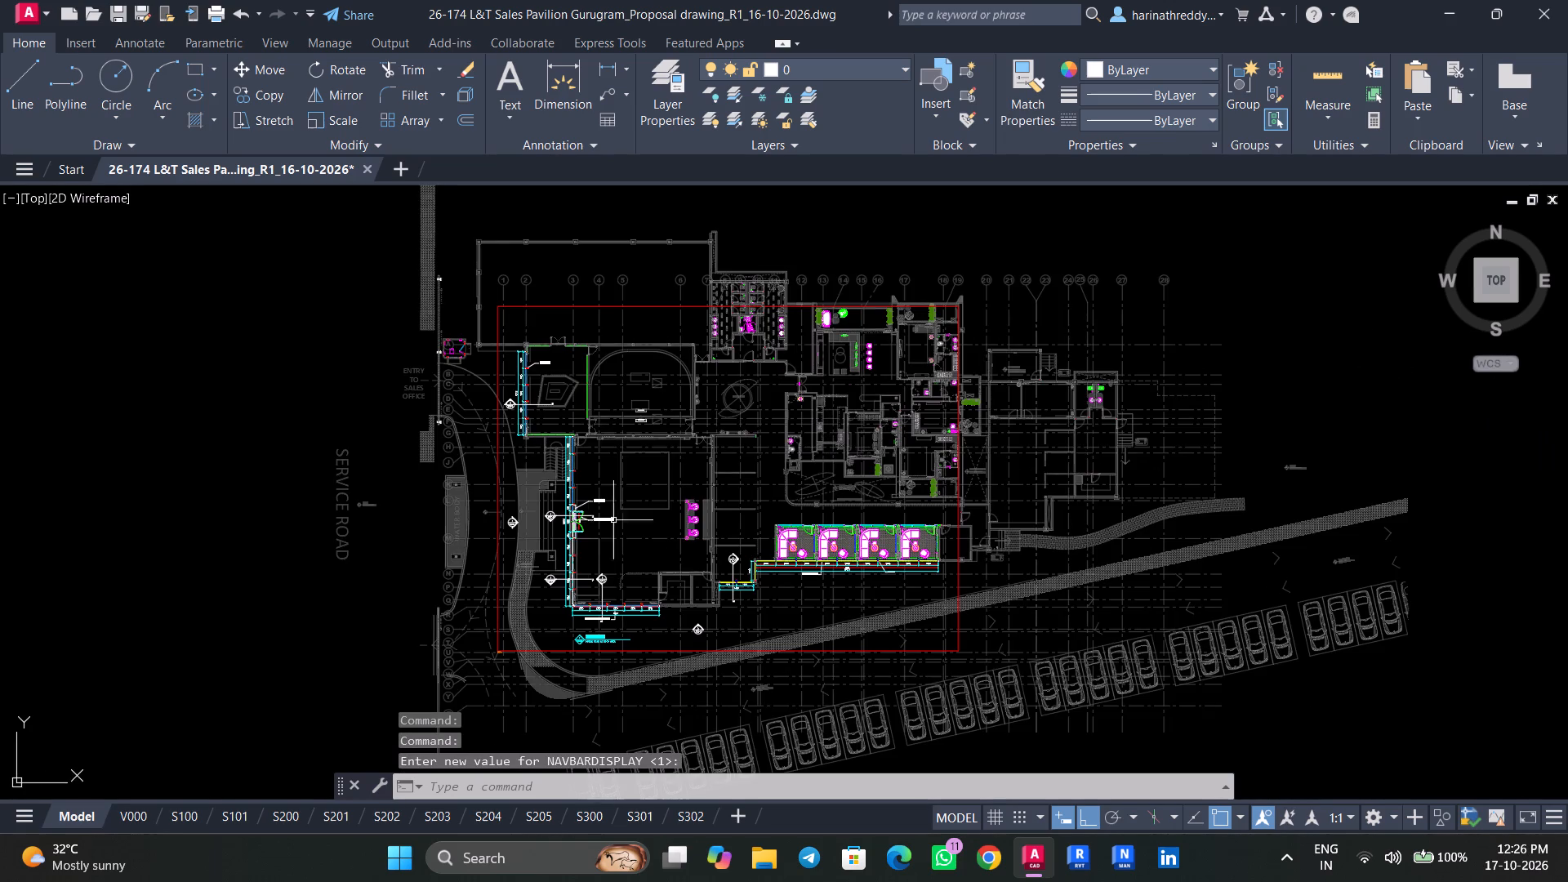
scroll(786, 586, up, 3)
click(813, 360)
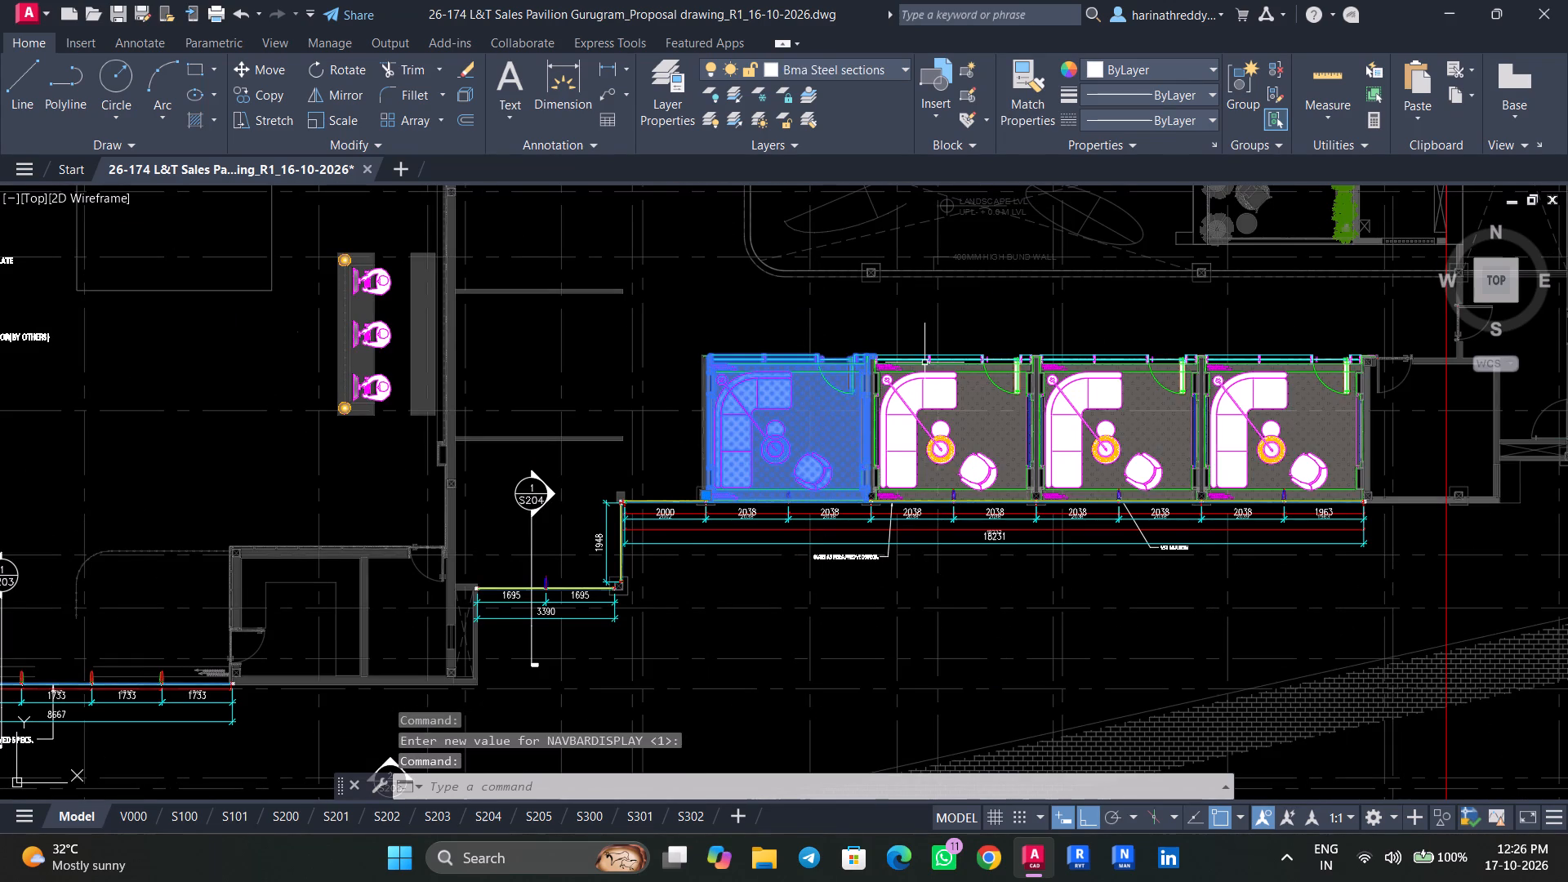
click(929, 363)
click(1102, 351)
click(1290, 361)
click(1261, 353)
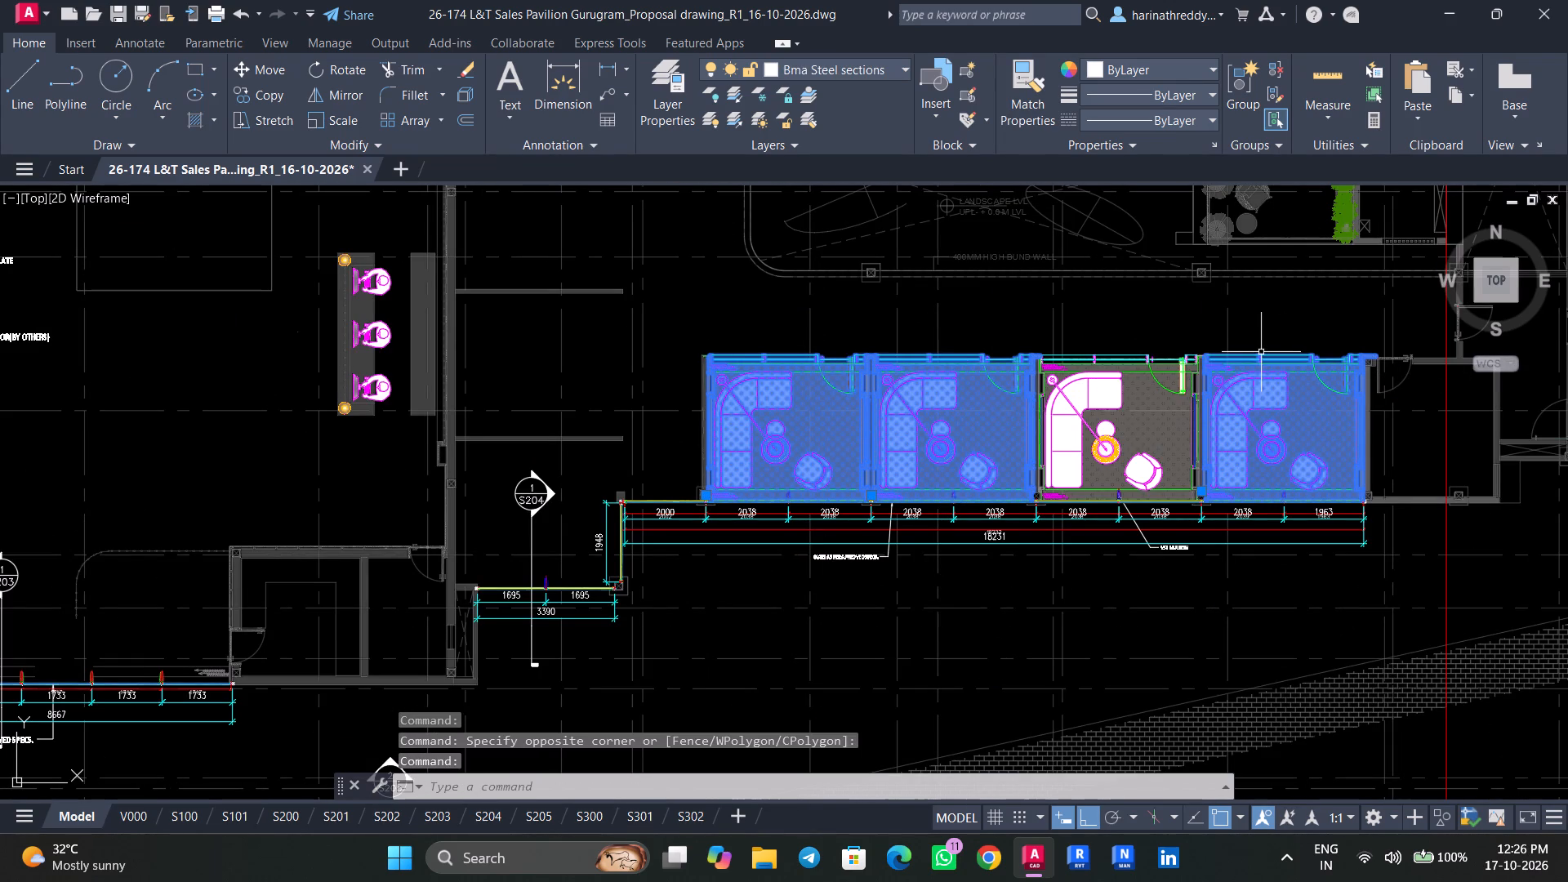
click(1149, 358)
key(Delete)
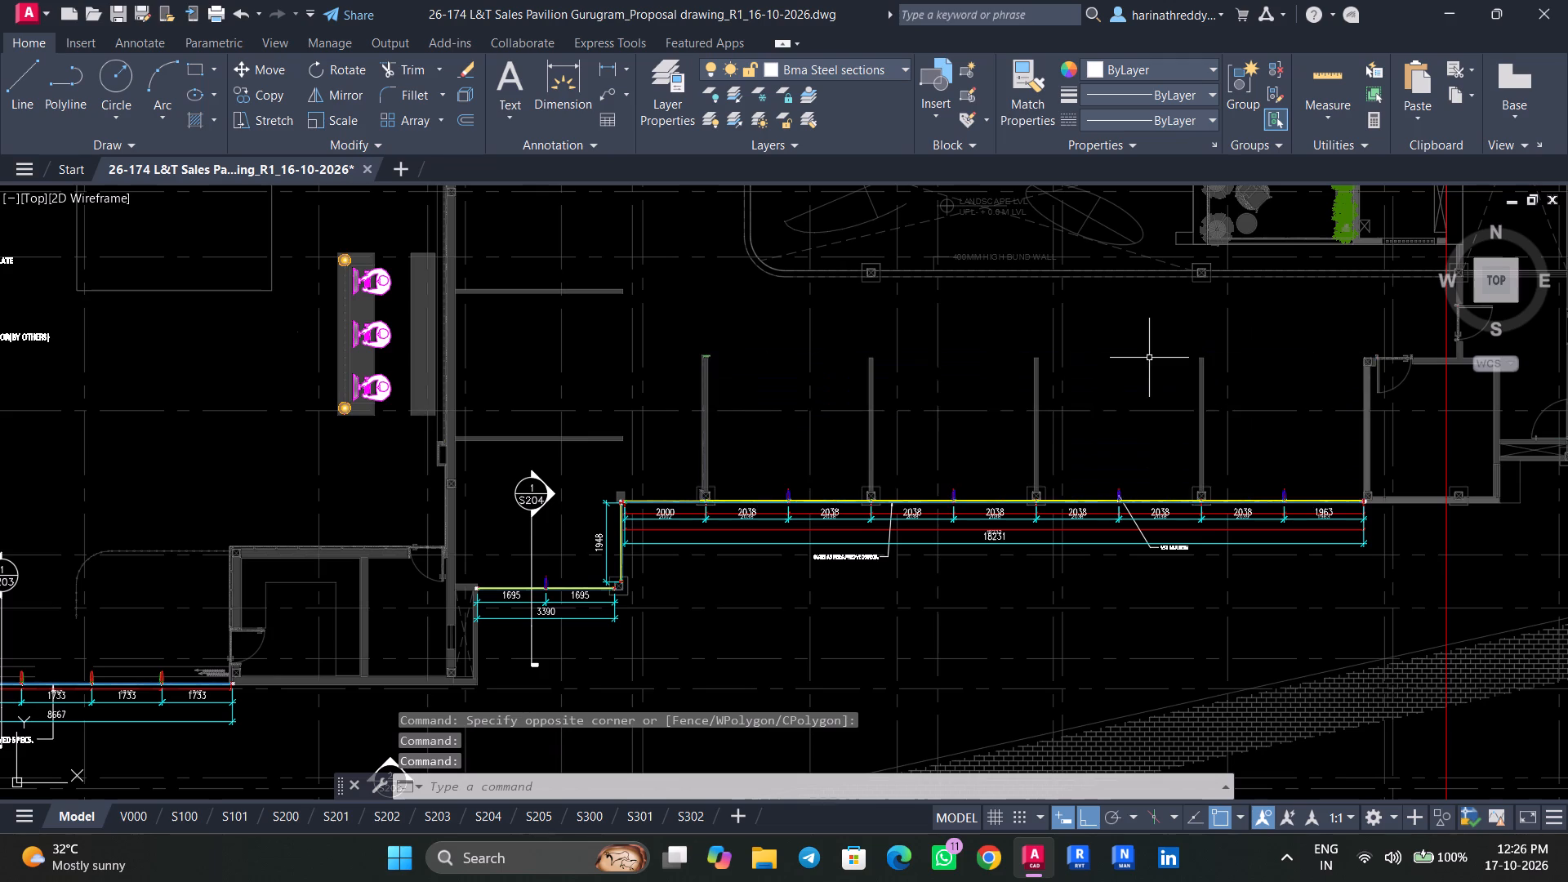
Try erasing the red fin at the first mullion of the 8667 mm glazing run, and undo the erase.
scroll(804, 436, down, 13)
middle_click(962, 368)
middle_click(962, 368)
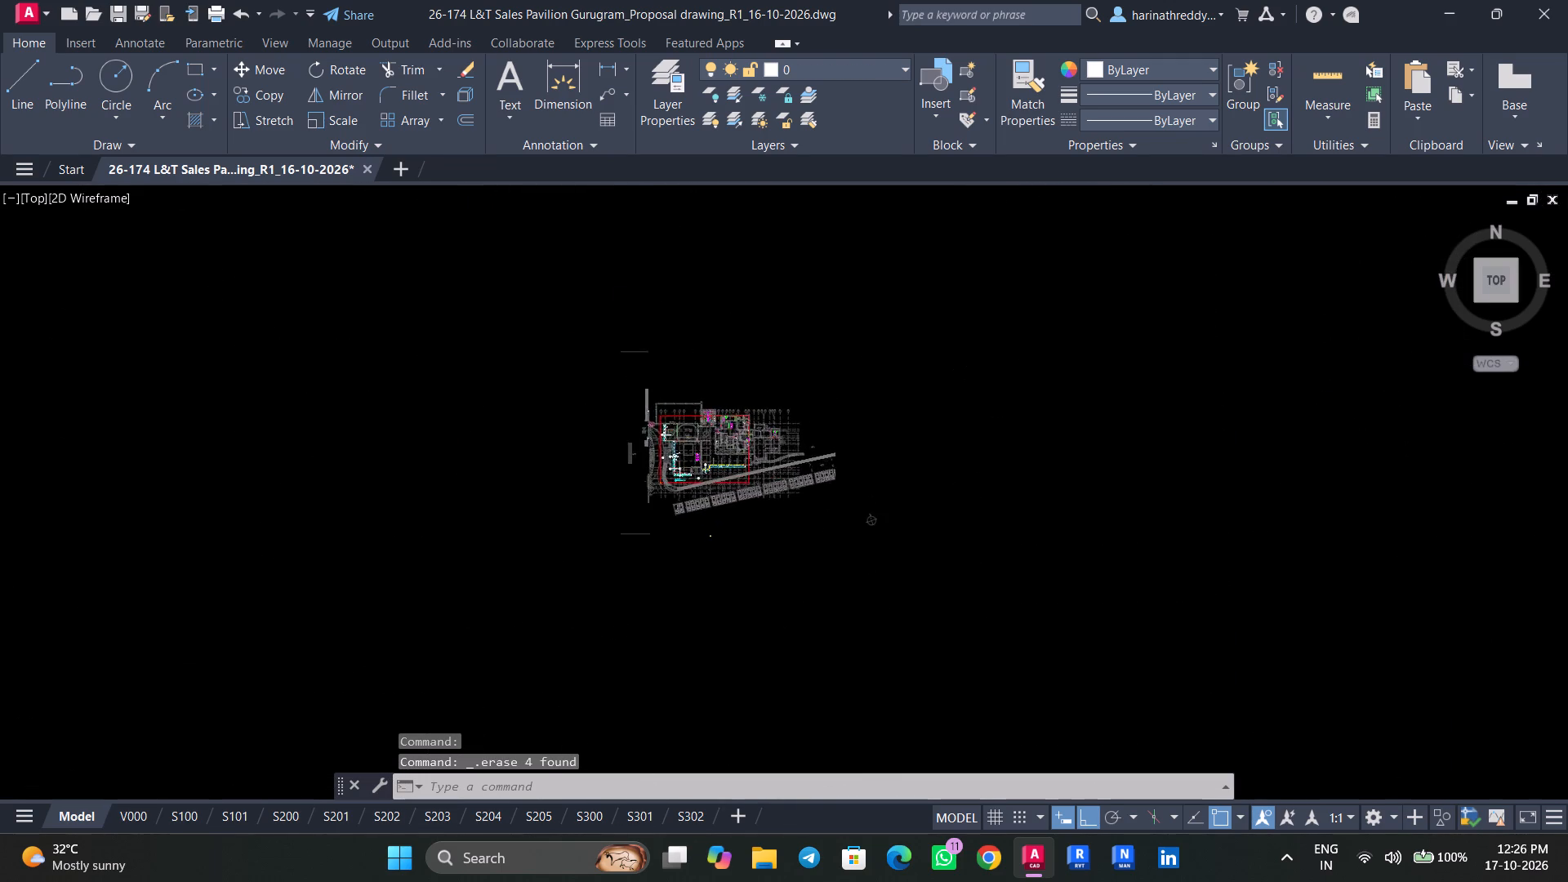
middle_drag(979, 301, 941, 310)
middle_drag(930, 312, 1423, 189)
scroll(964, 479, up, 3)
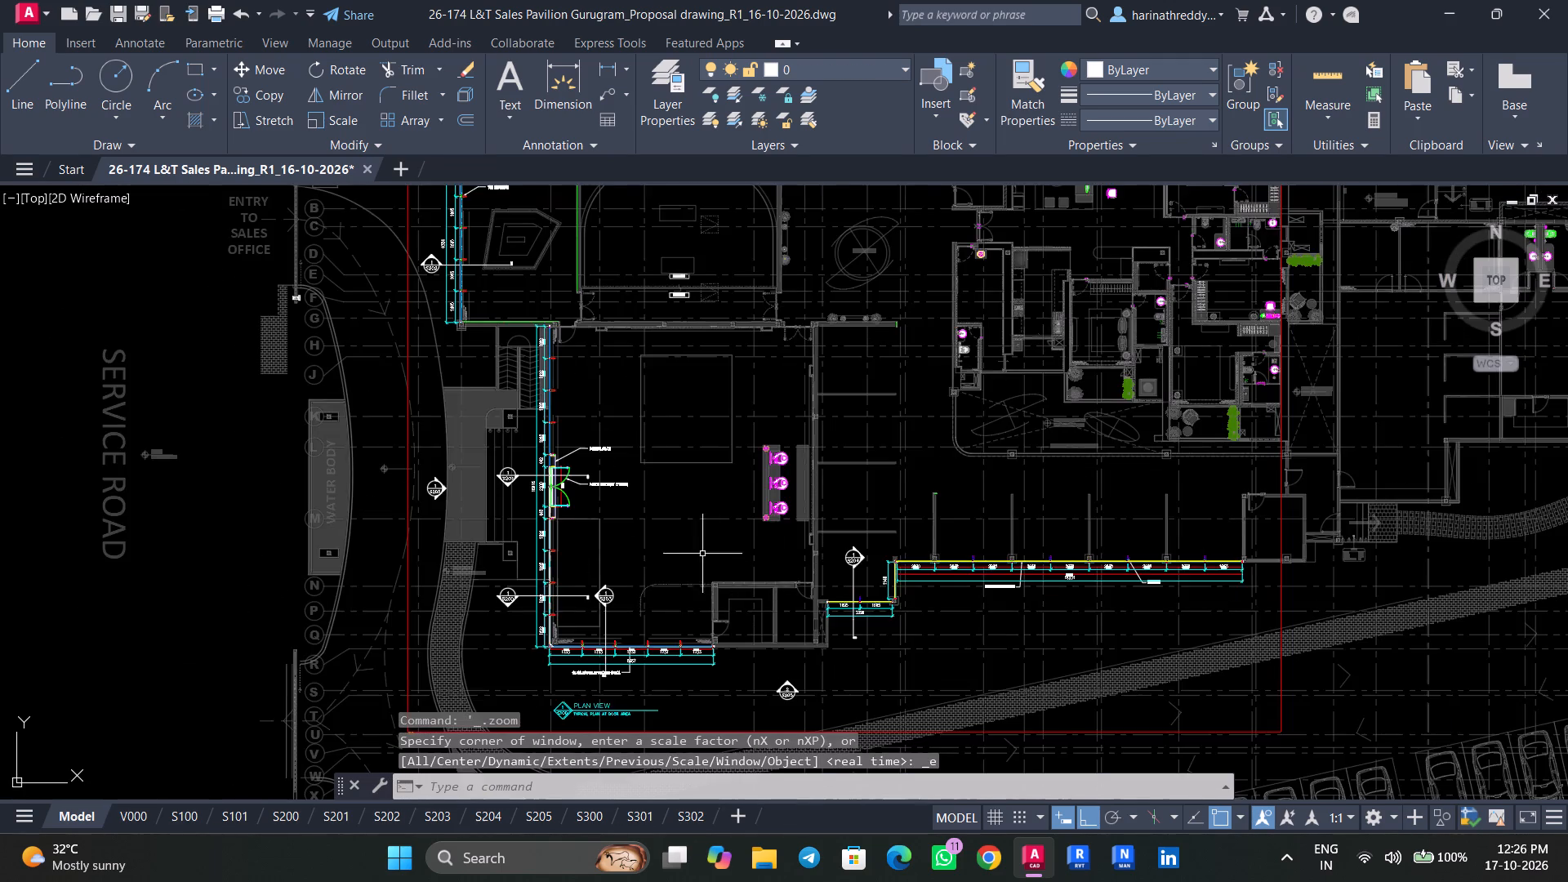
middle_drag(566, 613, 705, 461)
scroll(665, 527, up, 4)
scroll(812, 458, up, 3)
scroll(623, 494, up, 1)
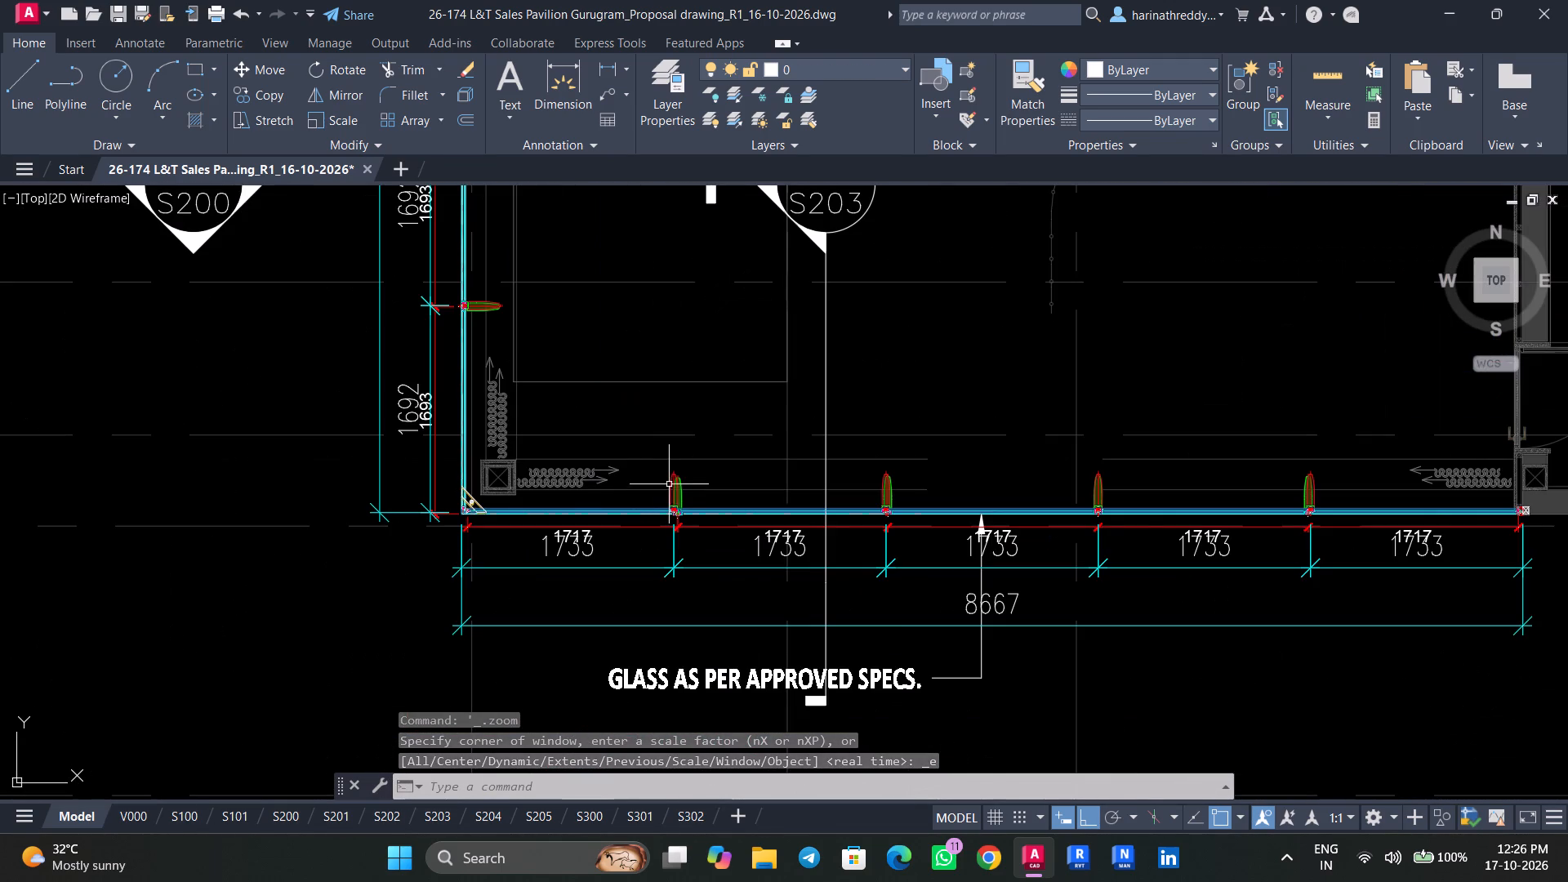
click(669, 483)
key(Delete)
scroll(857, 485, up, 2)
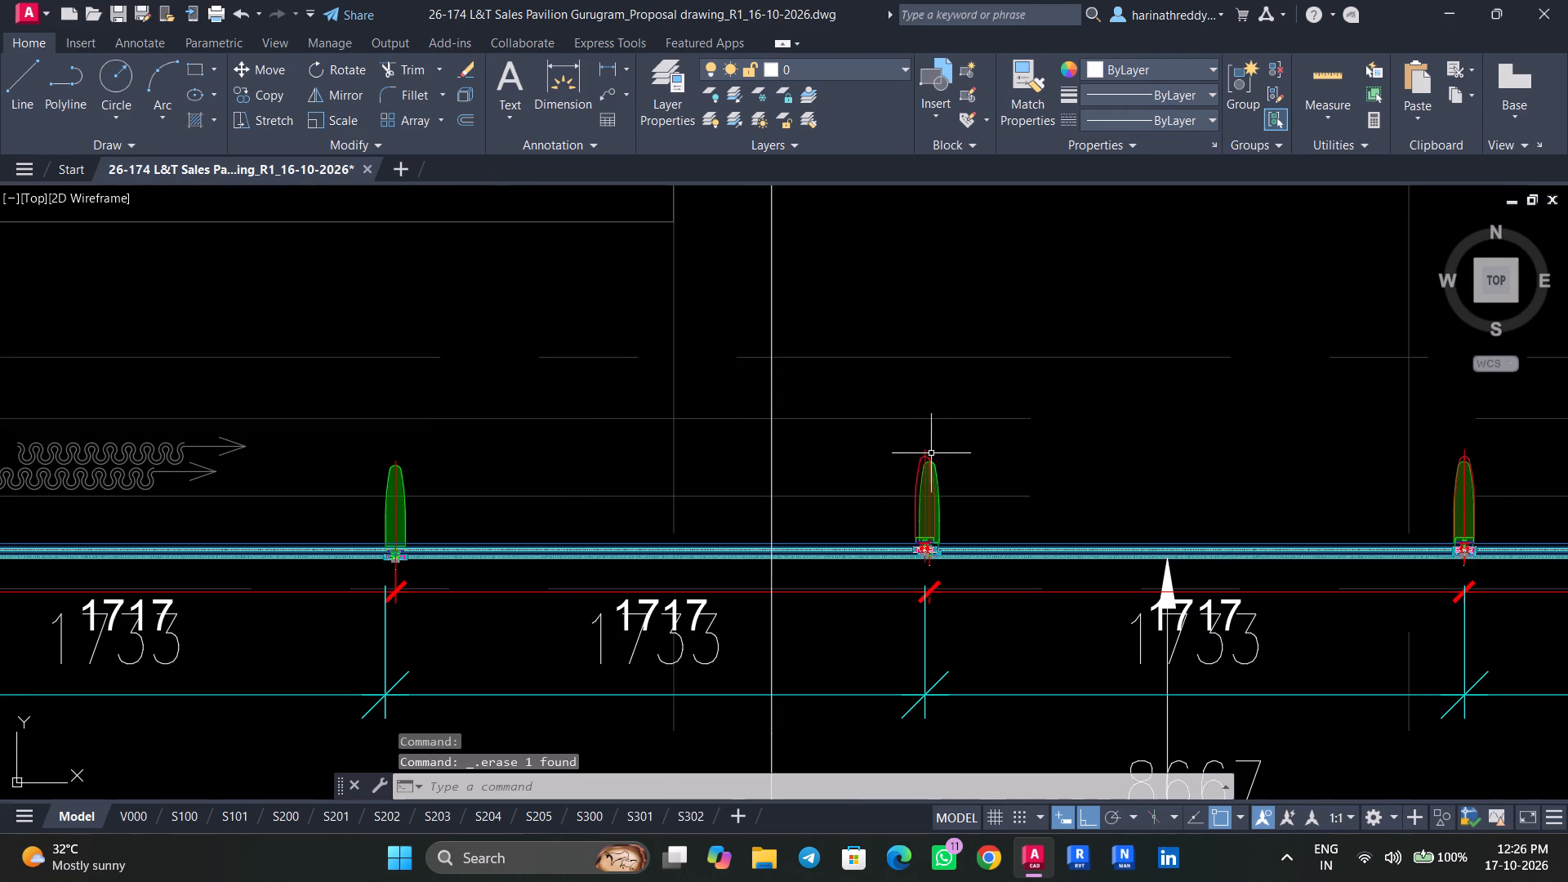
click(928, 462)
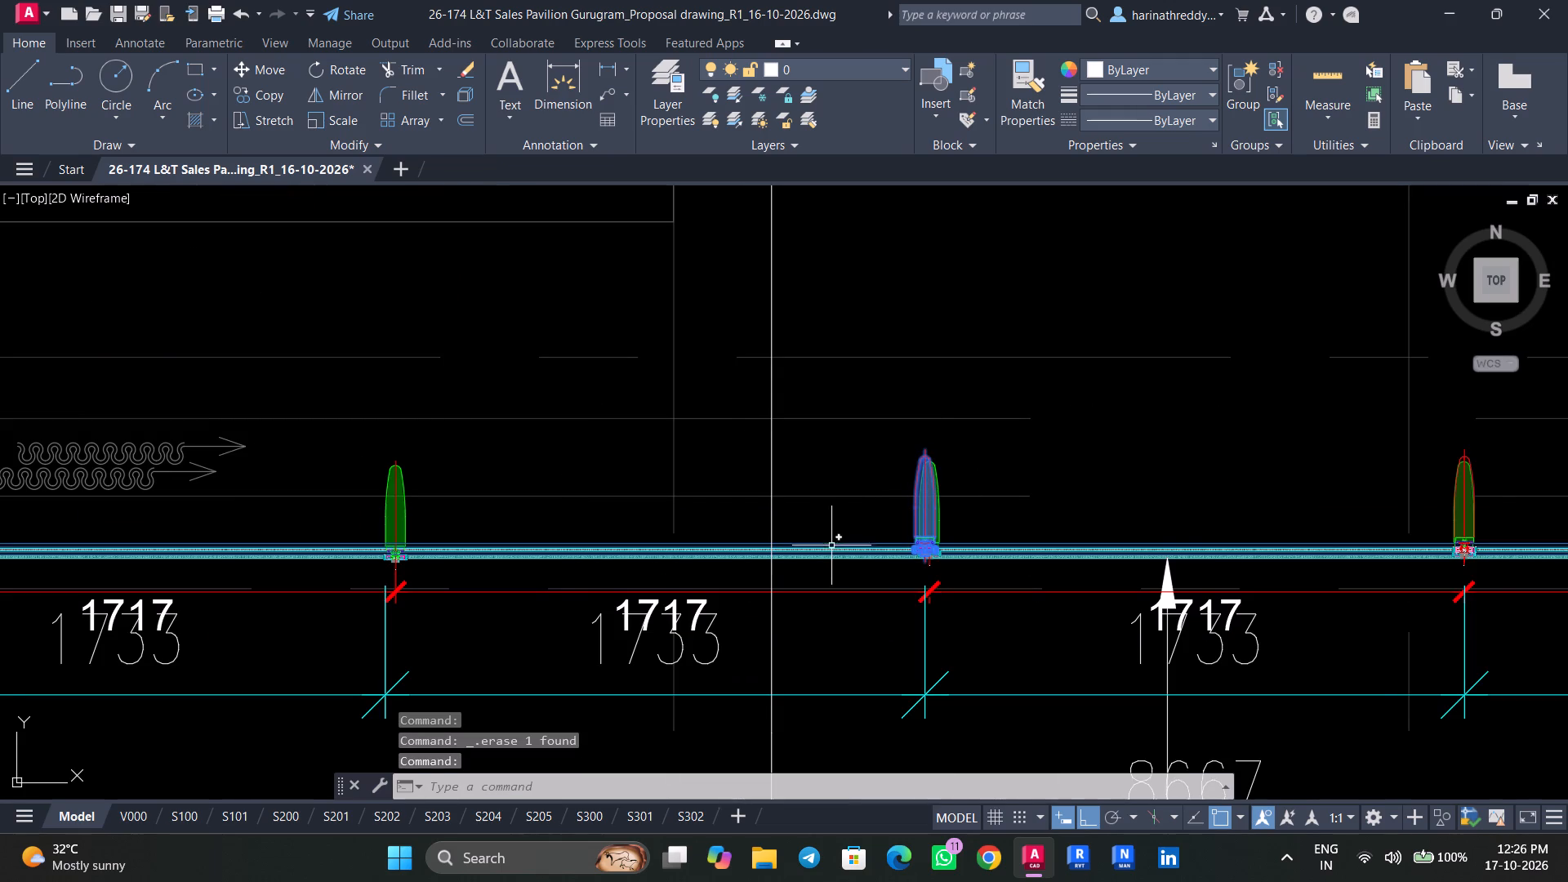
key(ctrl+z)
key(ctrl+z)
Delete the overlapping glazing block carrying the green fins and 1717 dimensions from the 8667 mm glazing run.
scroll(751, 503, up, 4)
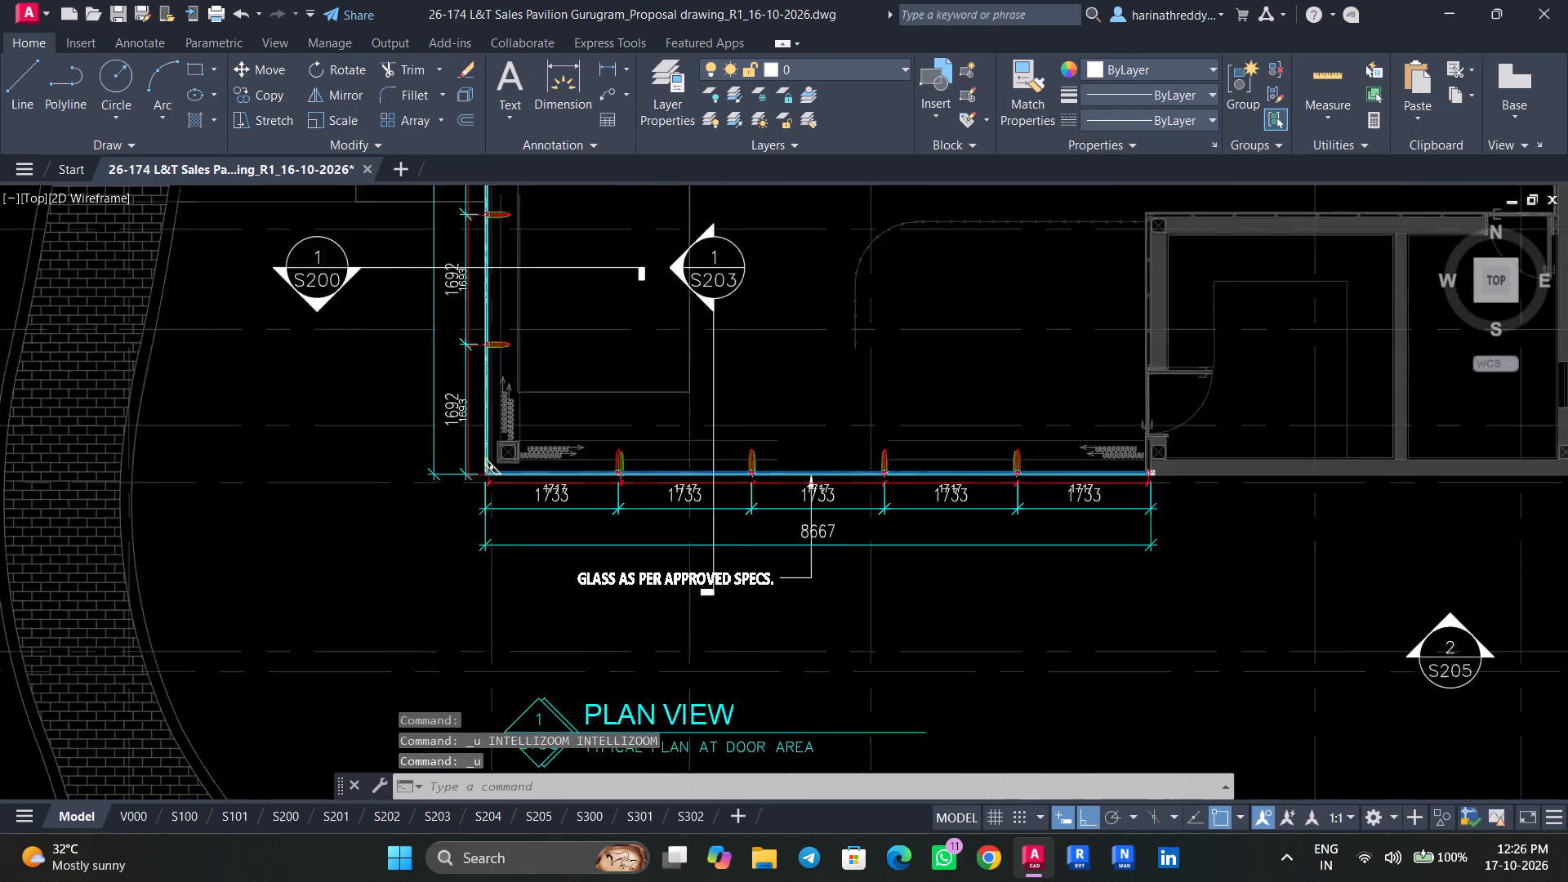
scroll(748, 498, up, 4)
click(643, 471)
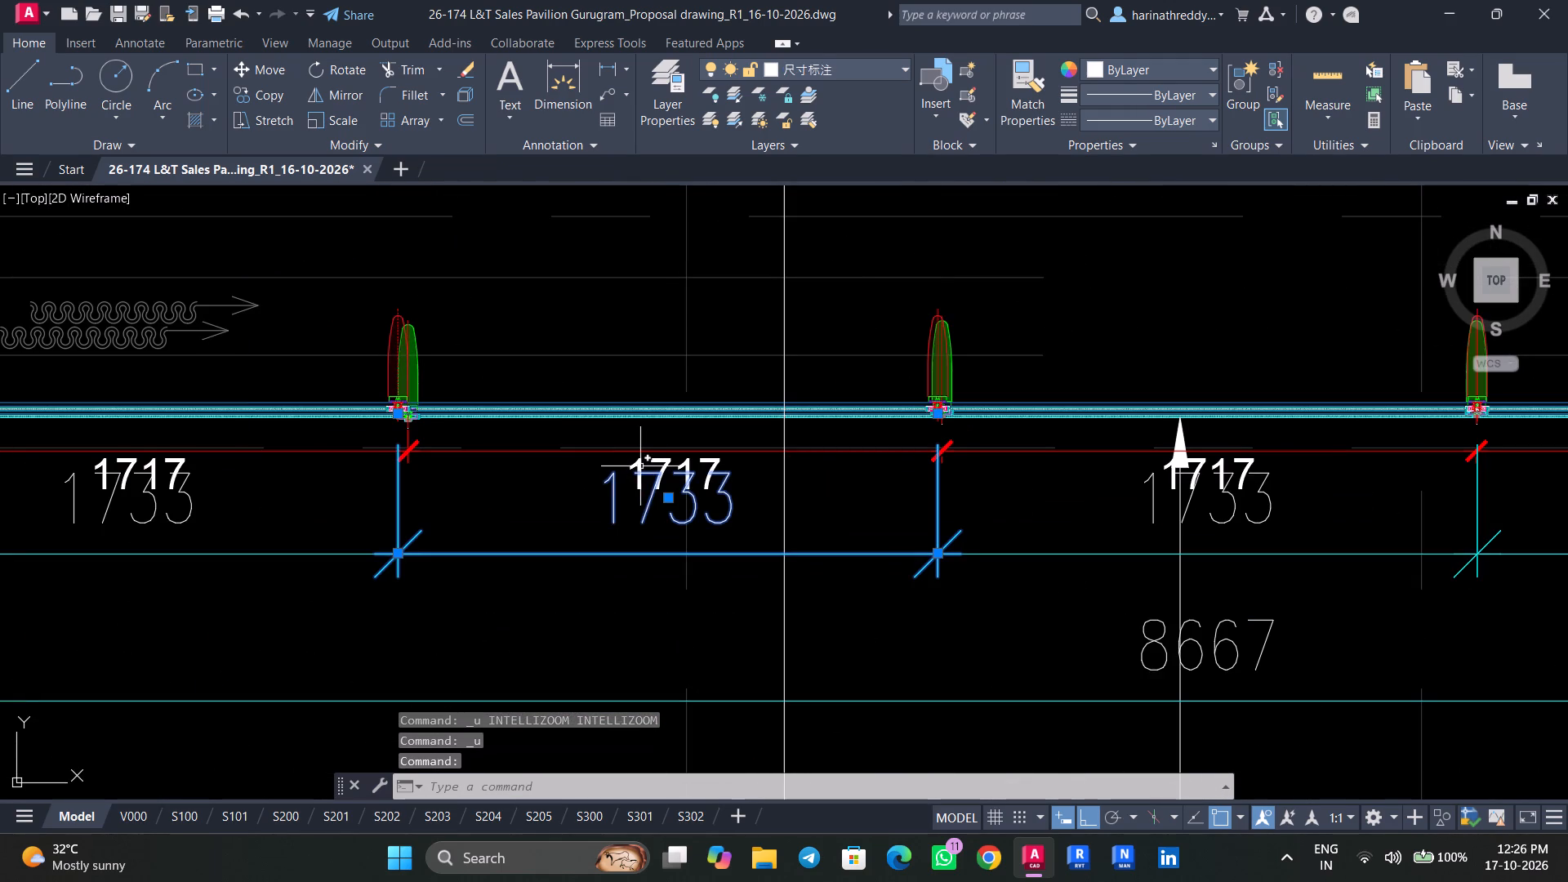
key(Escape)
click(641, 457)
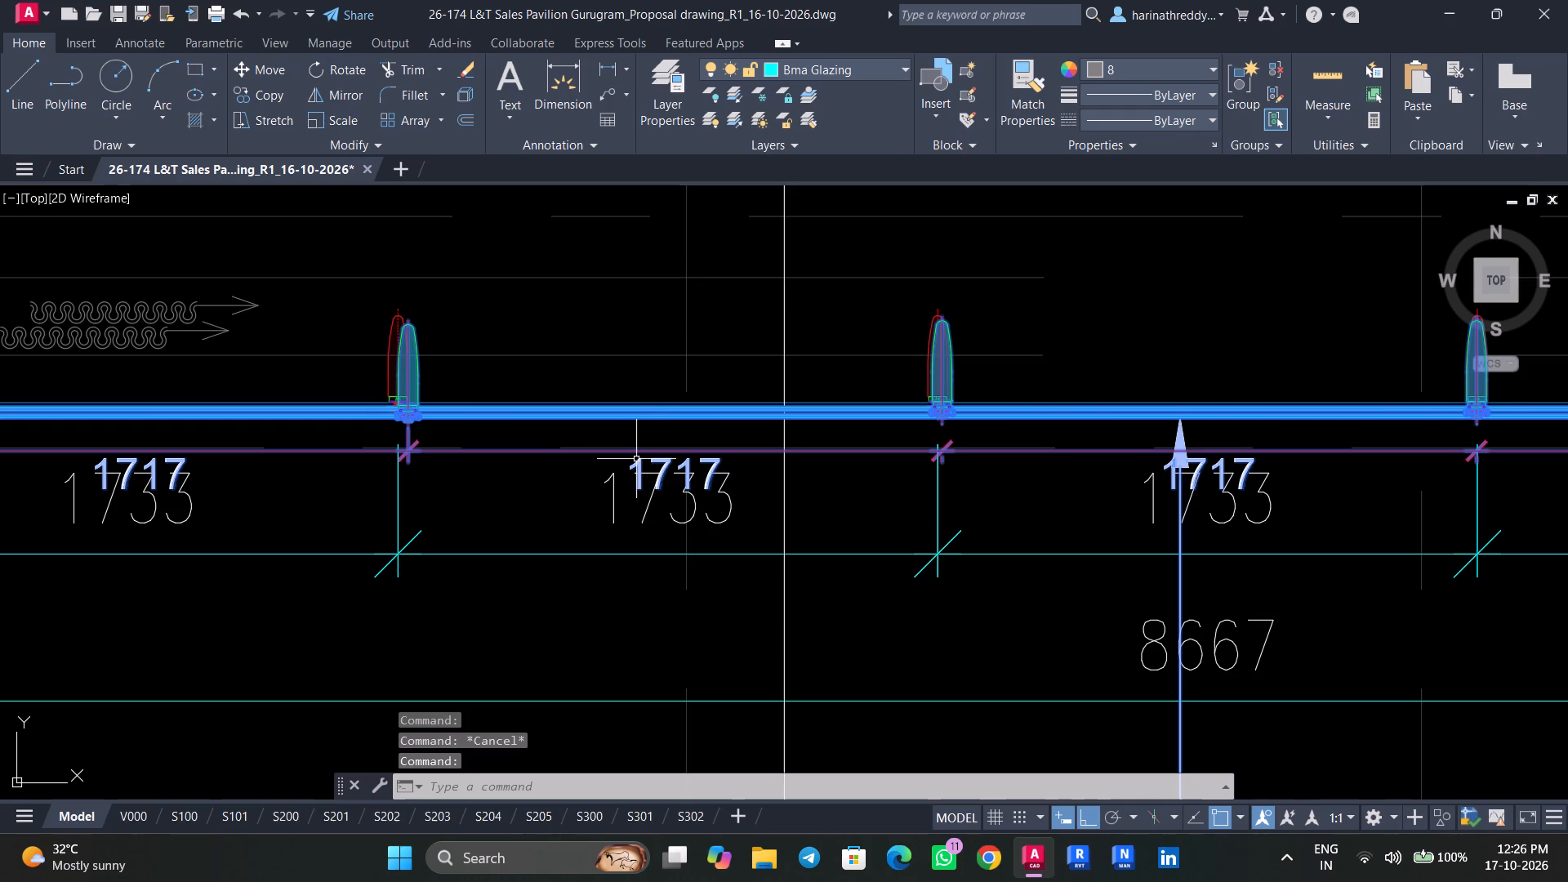
key(Delete)
Examine the overall pavilion plan, including the west facade, entrance door and interior rooms.
scroll(739, 452, up, 1)
scroll(739, 452, down, 12)
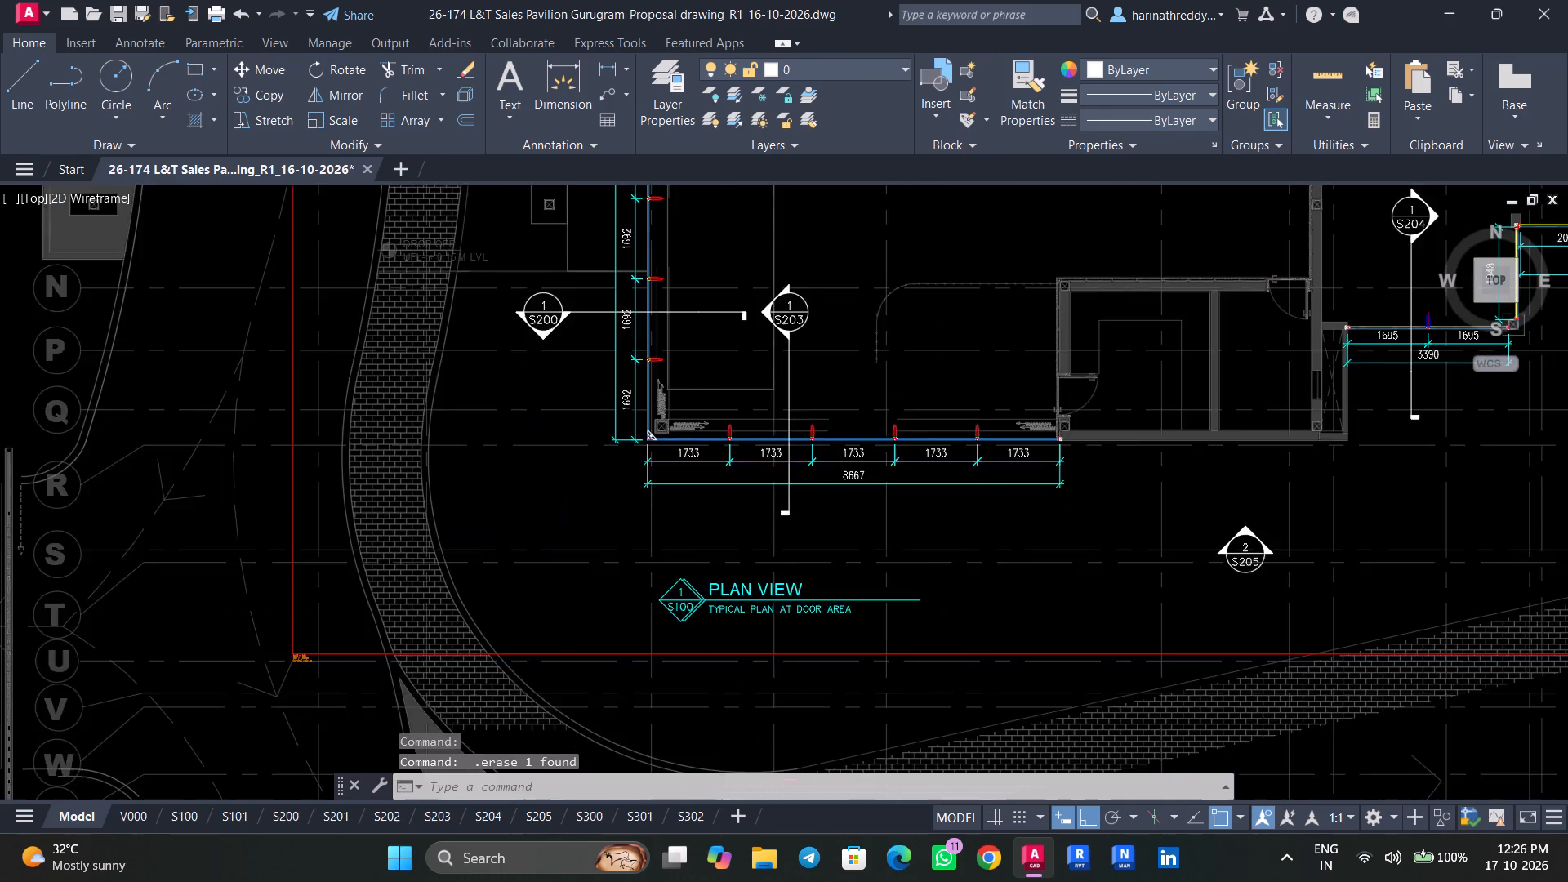
scroll(770, 450, down, 2)
scroll(819, 319, up, 3)
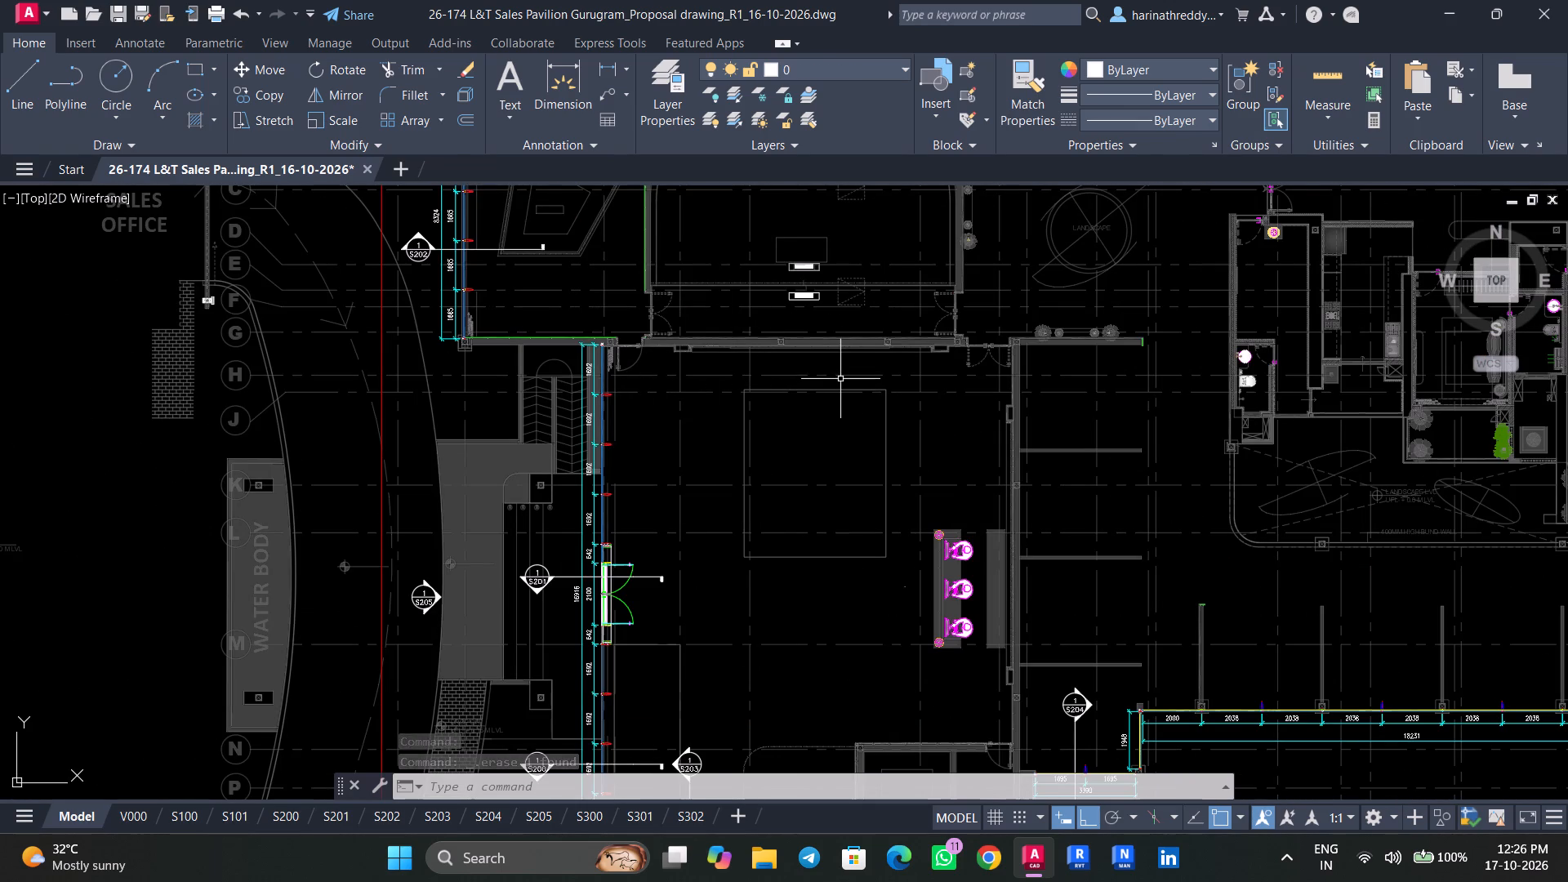
middle_drag(1214, 447, 930, 430)
scroll(929, 428, down, 3)
middle_drag(1058, 420, 915, 431)
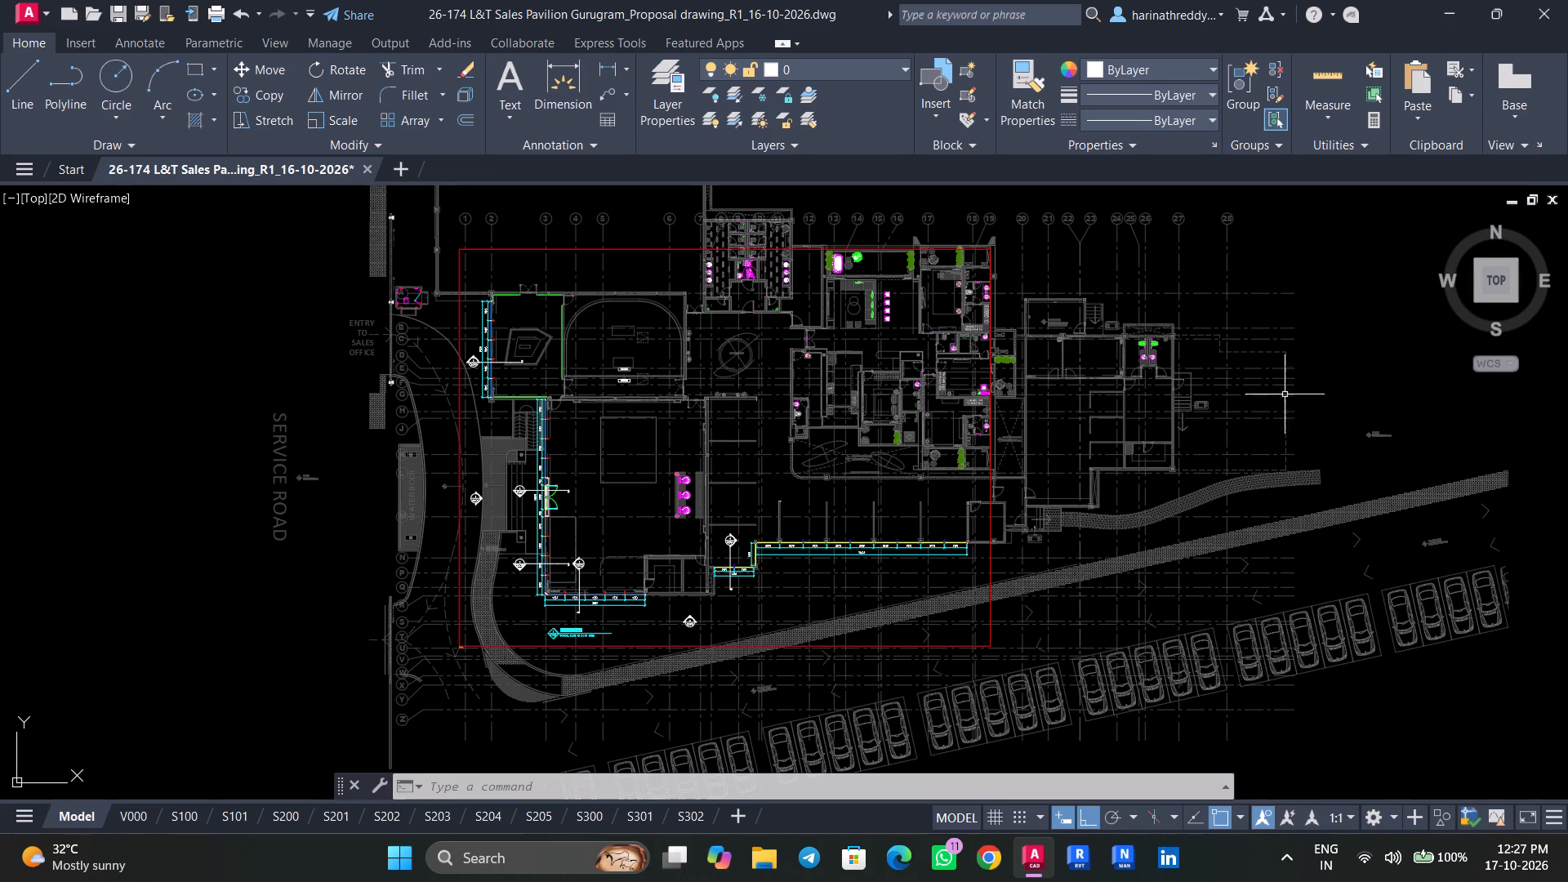
Examine the mullions along the 18231 mm glazing run and its corner with the 1948 mm return.
scroll(843, 559, up, 4)
scroll(911, 483, up, 2)
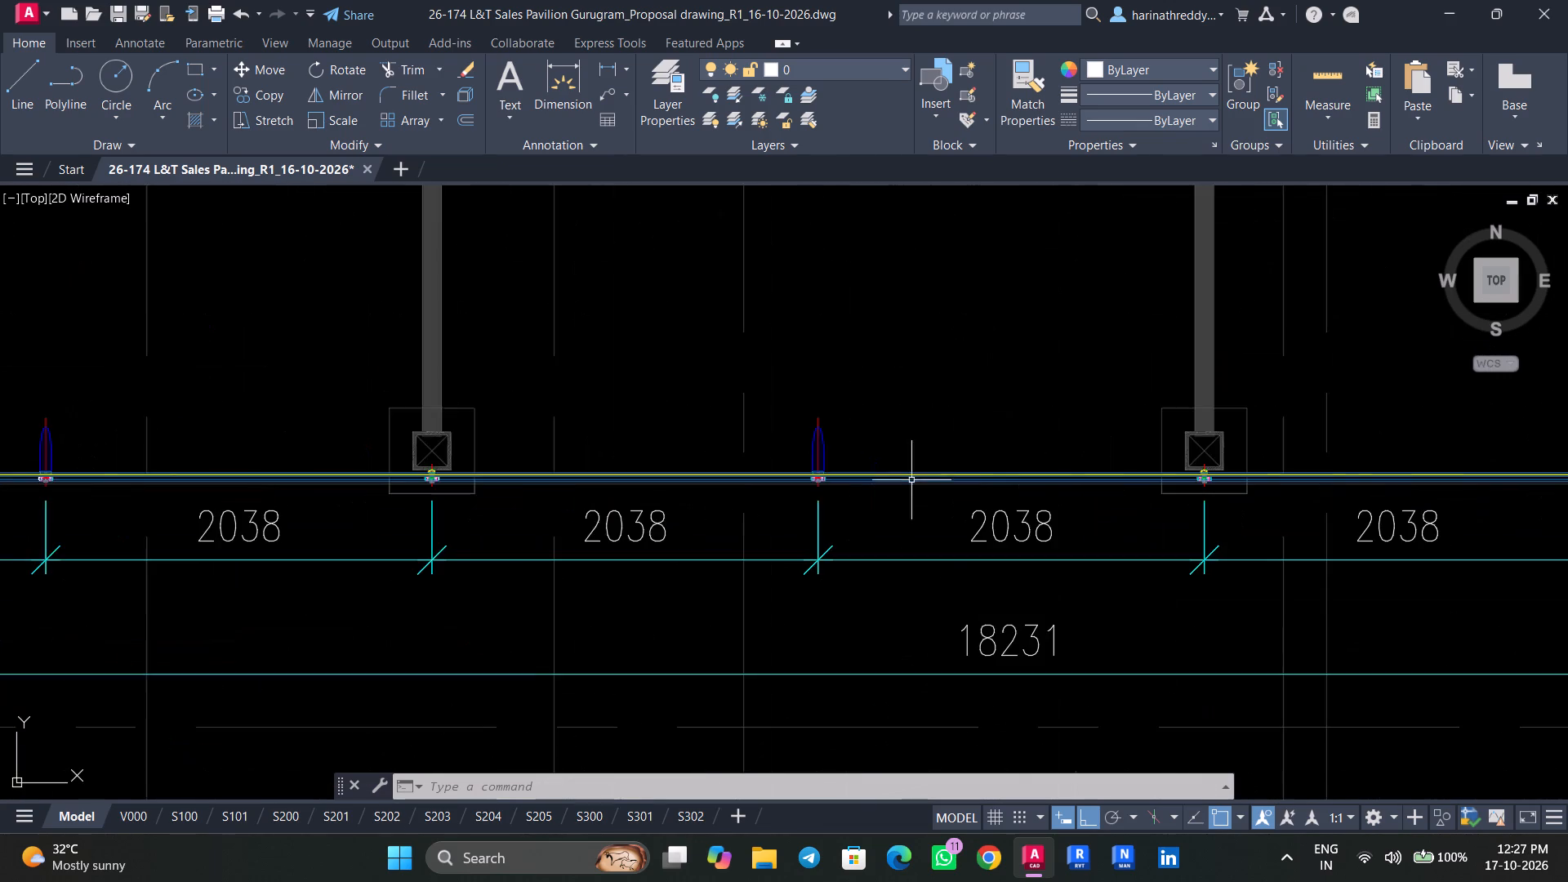
scroll(810, 458, up, 2)
scroll(889, 439, down, 4)
scroll(713, 430, up, 3)
scroll(859, 465, up, 5)
scroll(835, 457, down, 10)
middle_drag(580, 448, 827, 422)
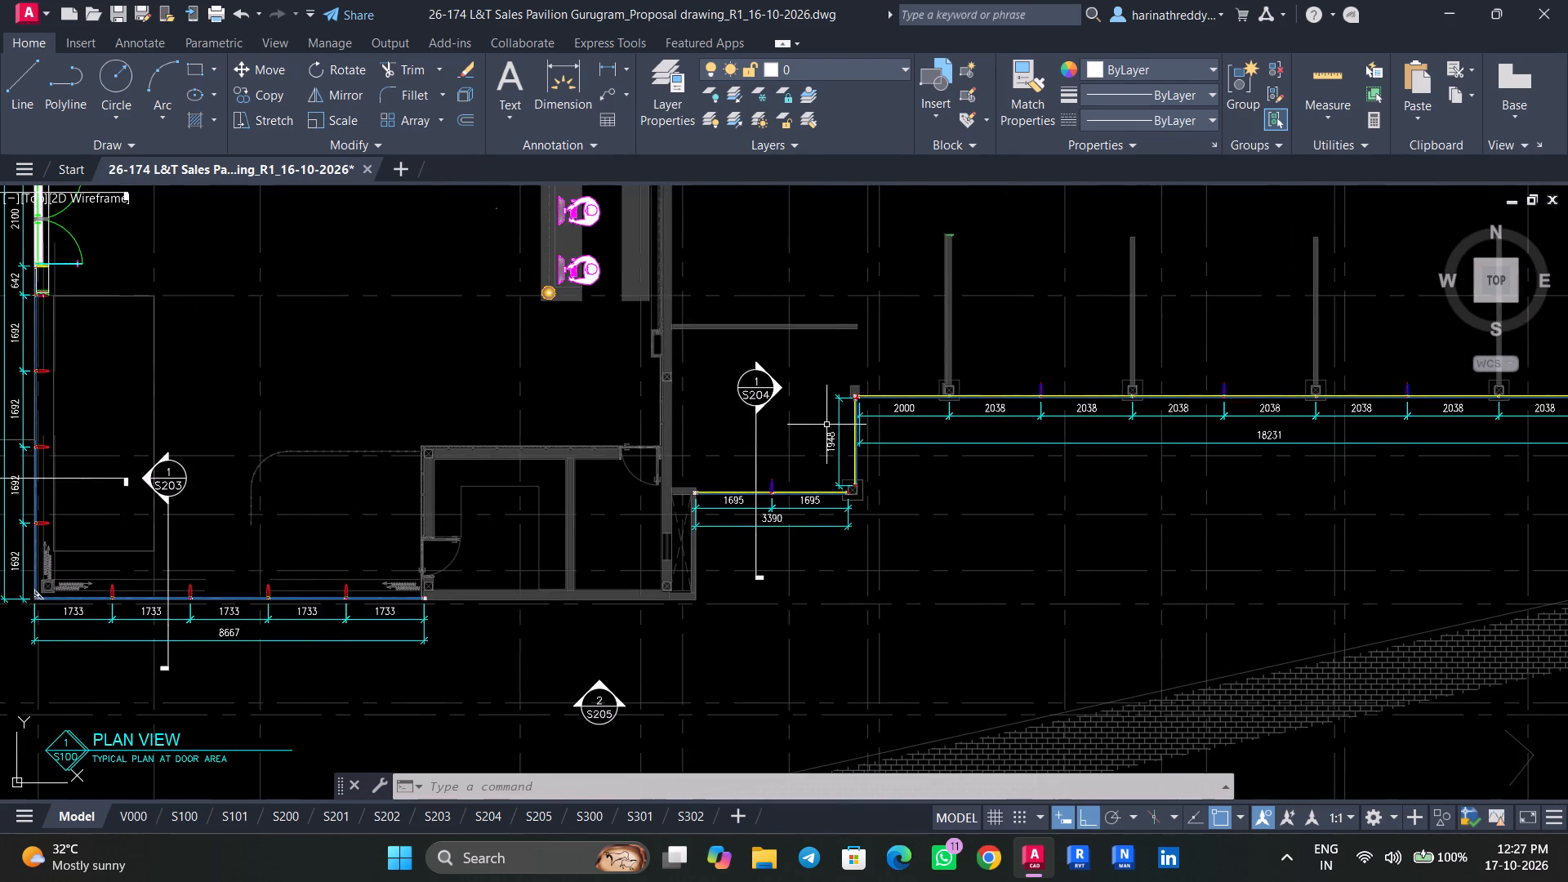
scroll(889, 387, up, 8)
scroll(902, 347, down, 2)
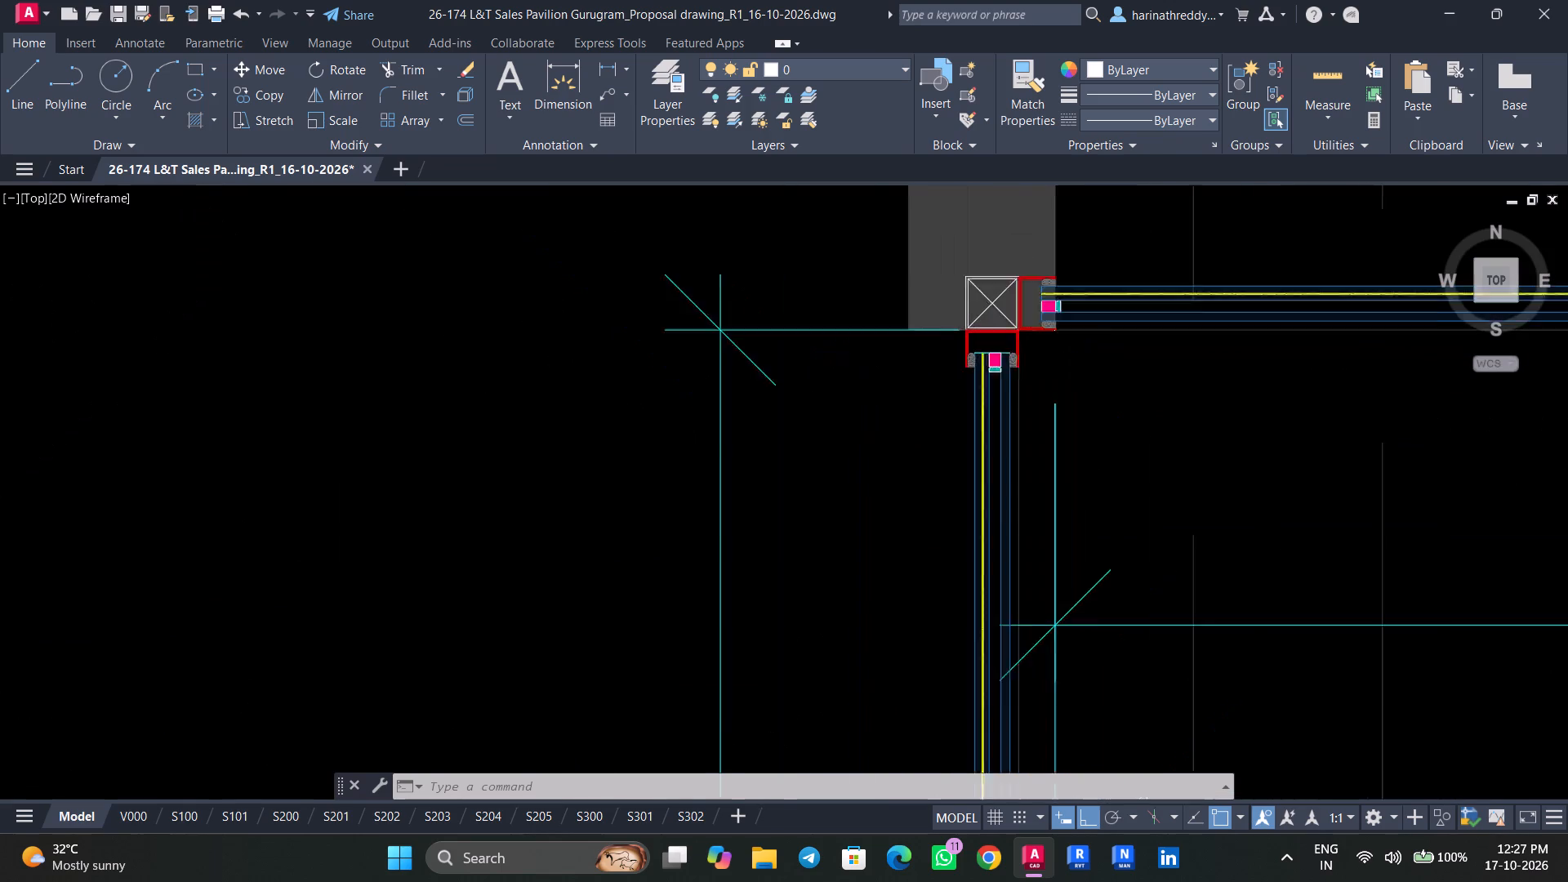
scroll(902, 347, down, 9)
Examine the 8667 mm glazing run, its fins, and the junctions at both ends.
middle_drag(719, 430, 1210, 353)
scroll(510, 597, down, 1)
middle_drag(589, 571, 902, 497)
scroll(581, 509, up, 8)
scroll(675, 571, down, 8)
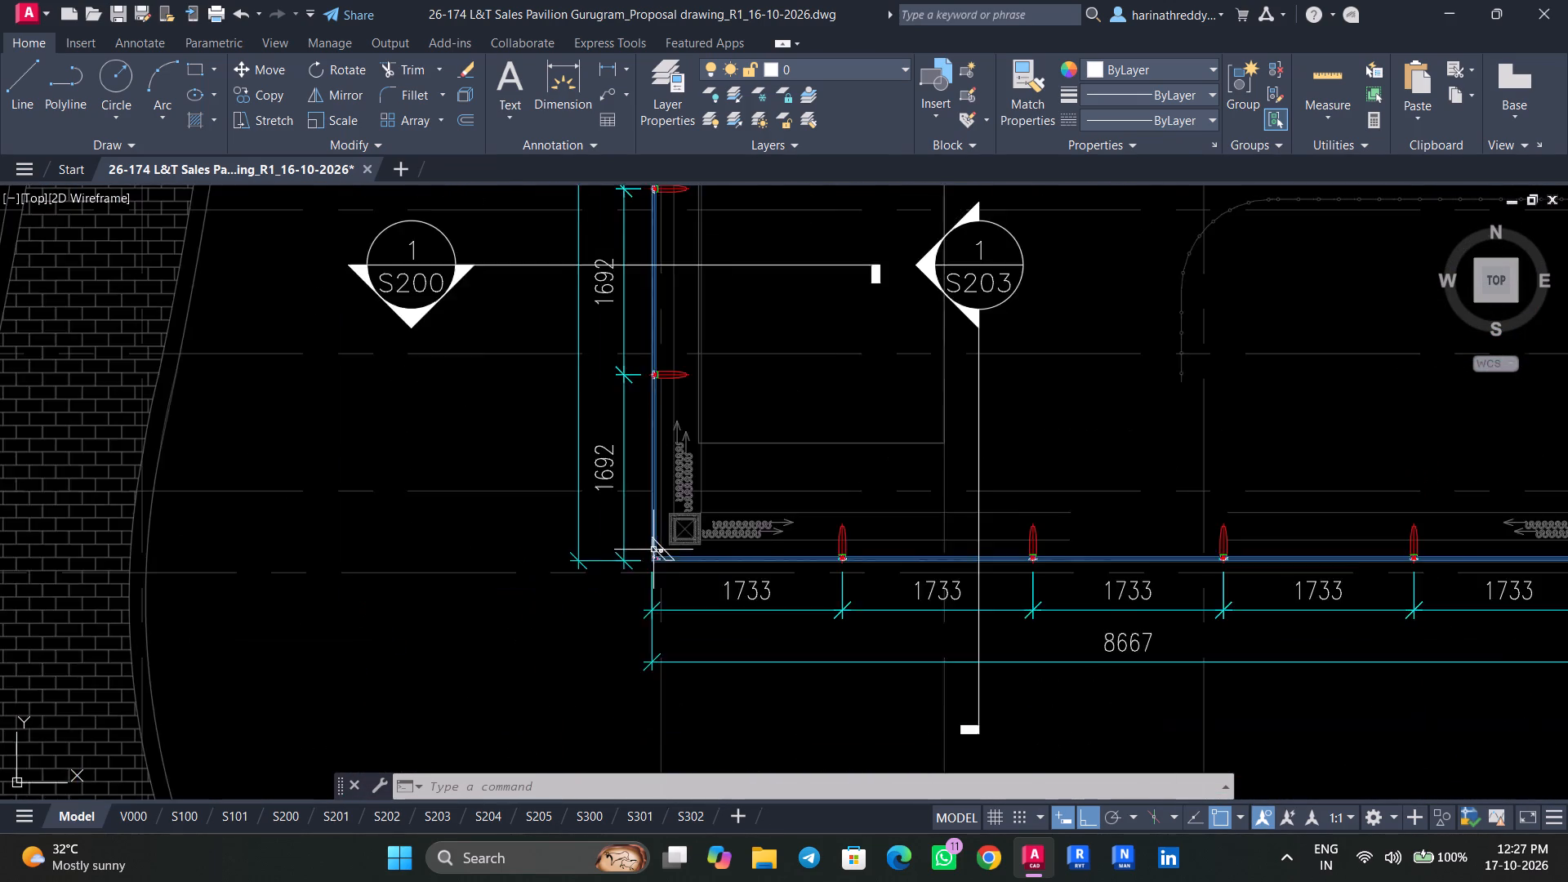
scroll(653, 550, down, 4)
scroll(985, 546, up, 5)
scroll(1241, 594, up, 6)
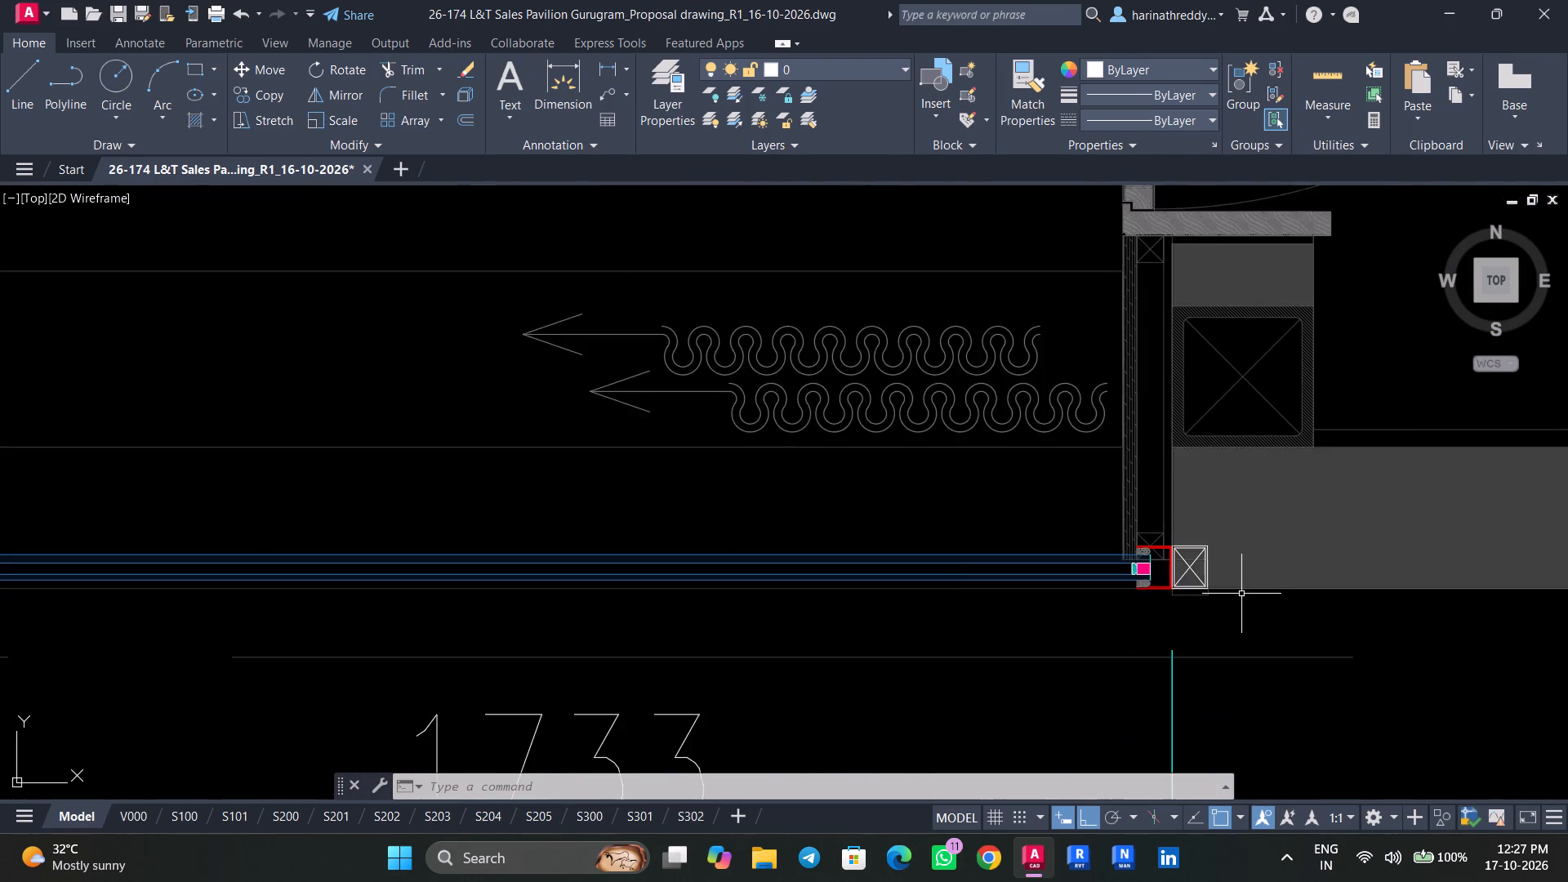
scroll(805, 529, down, 3)
scroll(803, 529, up, 1)
scroll(803, 529, down, 15)
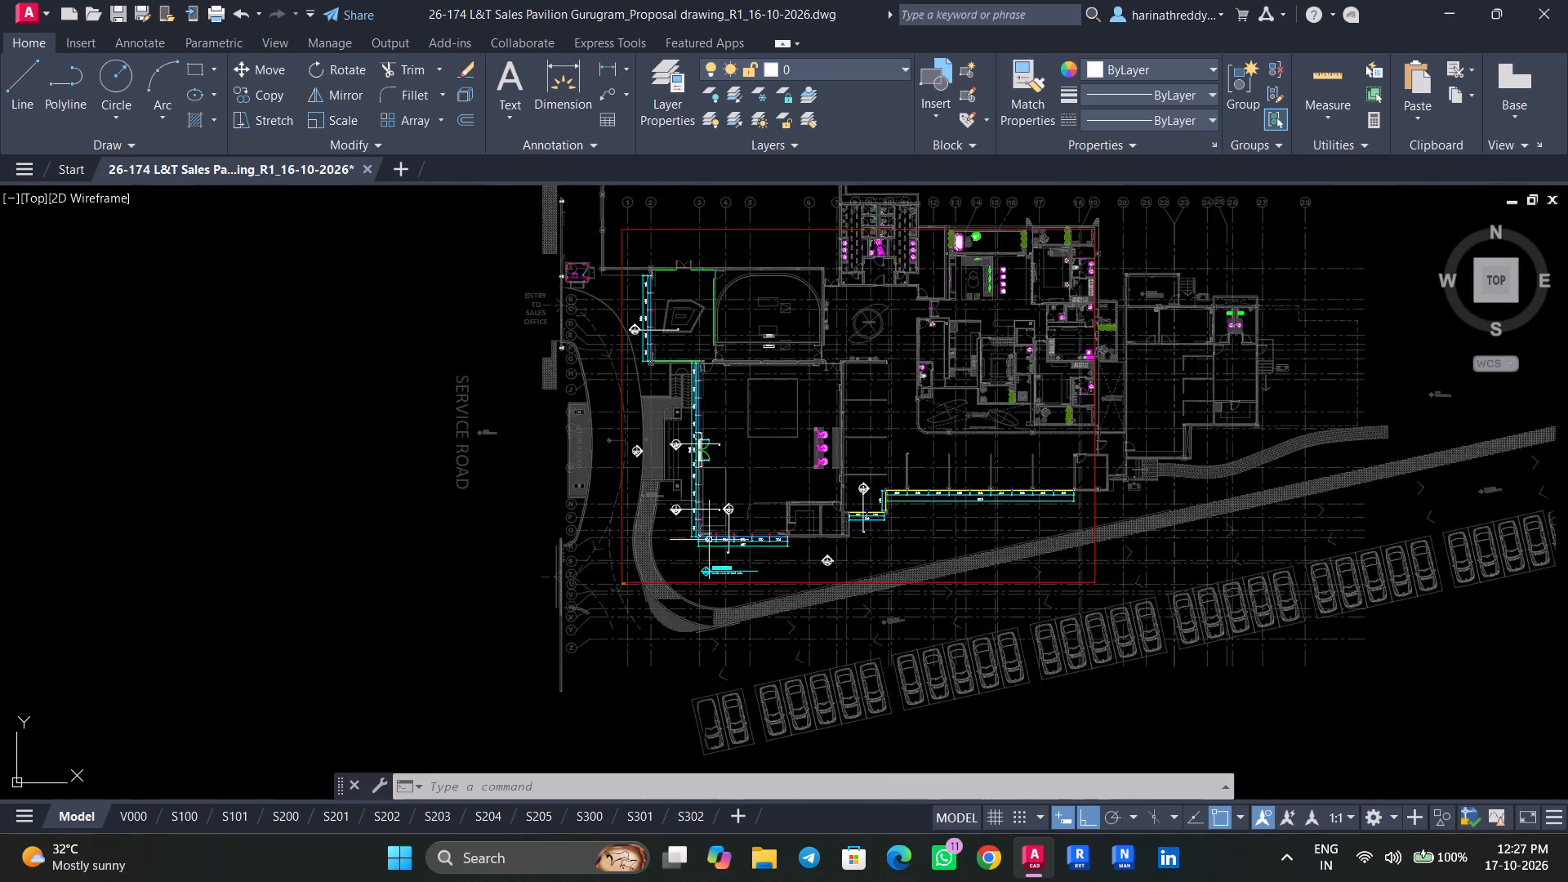
scroll(700, 540, down, 3)
scroll(644, 546, up, 6)
scroll(867, 517, up, 2)
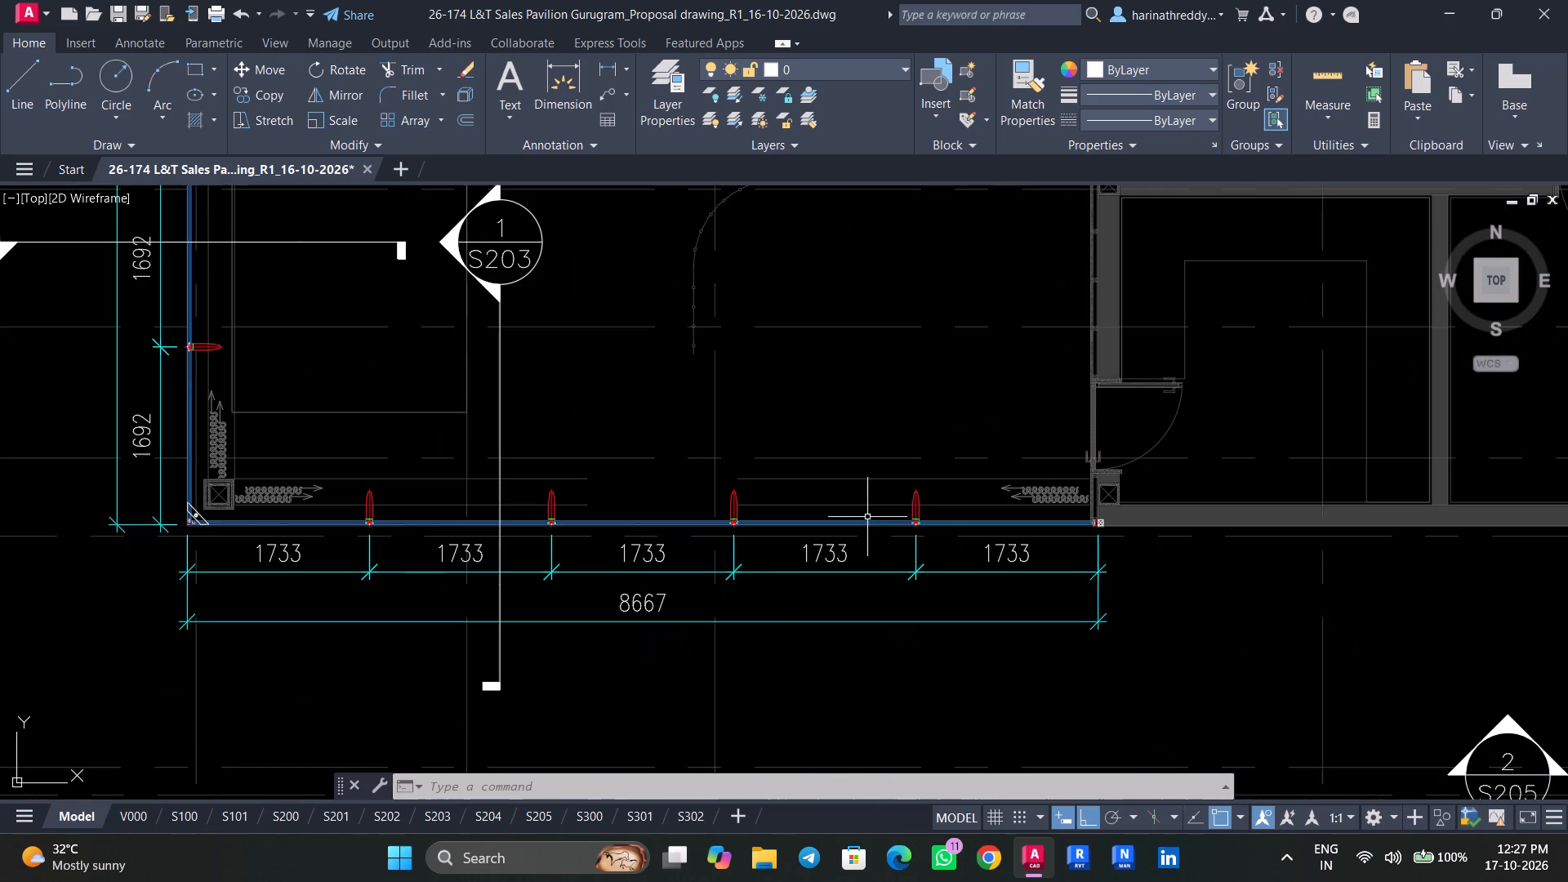
Examine the east end of the 8667 mm glazing run, where it meets the wall beside the door.
scroll(919, 515, up, 3)
scroll(731, 523, down, 5)
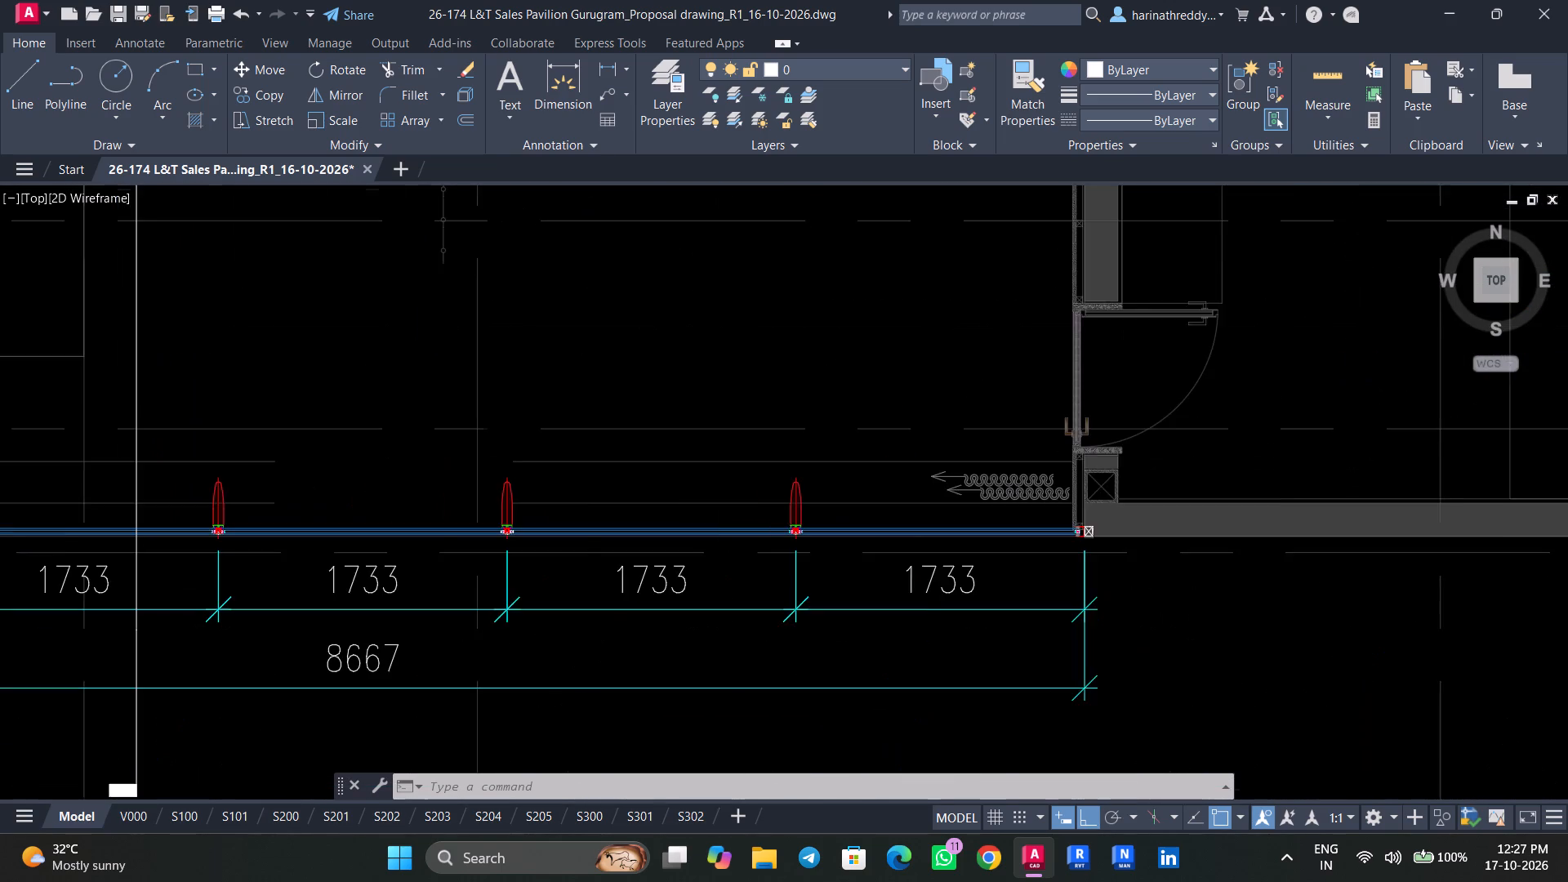
scroll(719, 501, down, 6)
scroll(718, 501, up, 1)
scroll(718, 501, down, 2)
scroll(724, 506, up, 4)
scroll(643, 474, up, 4)
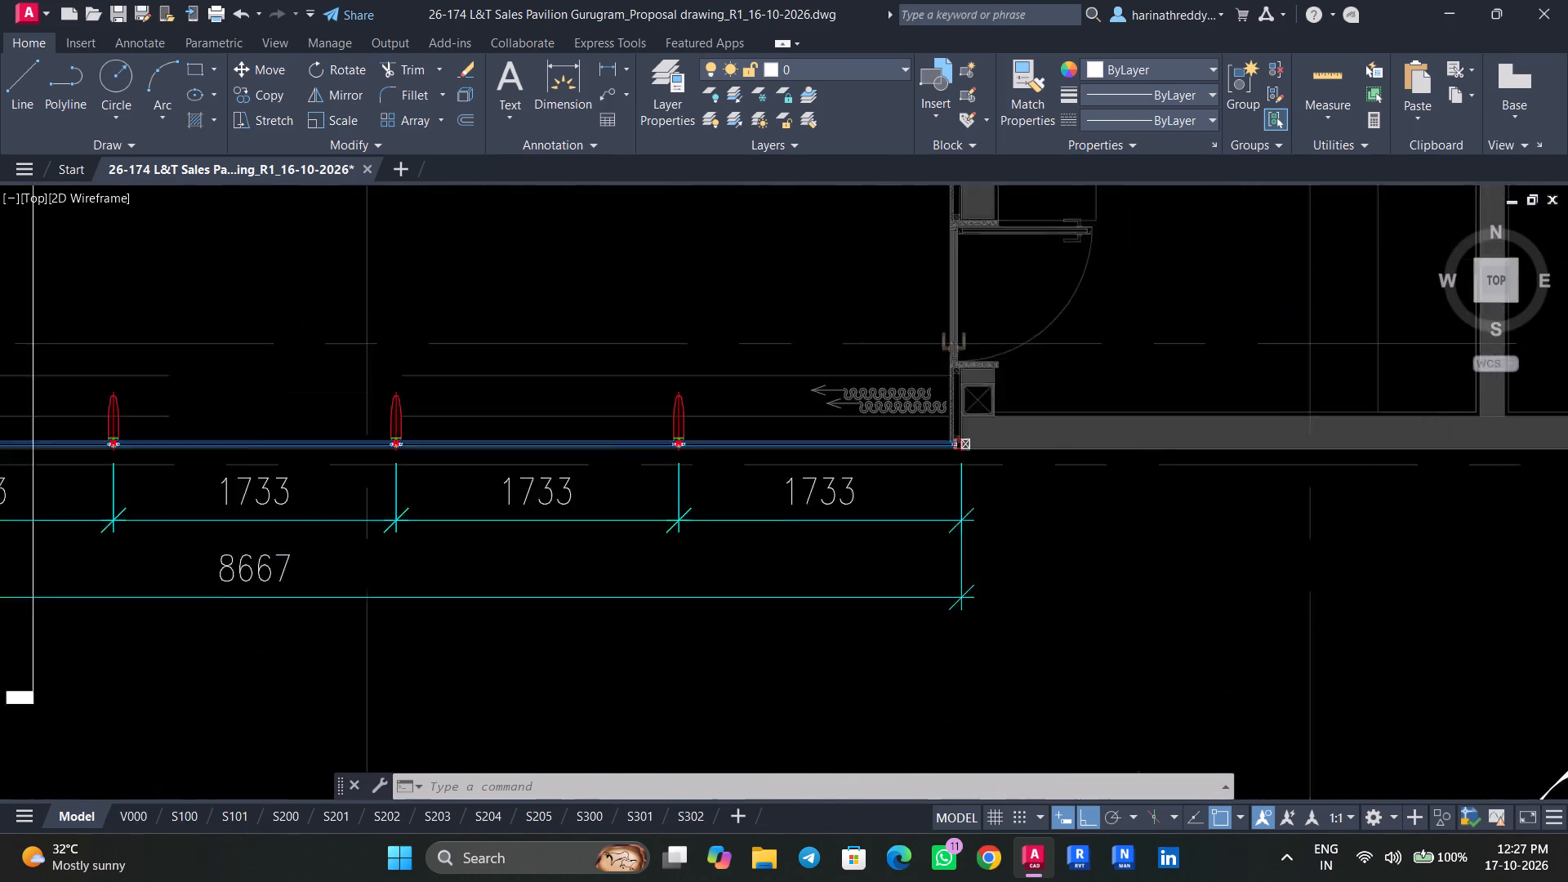
scroll(725, 391, up, 3)
scroll(433, 398, down, 6)
scroll(430, 398, up, 1)
scroll(430, 398, down, 10)
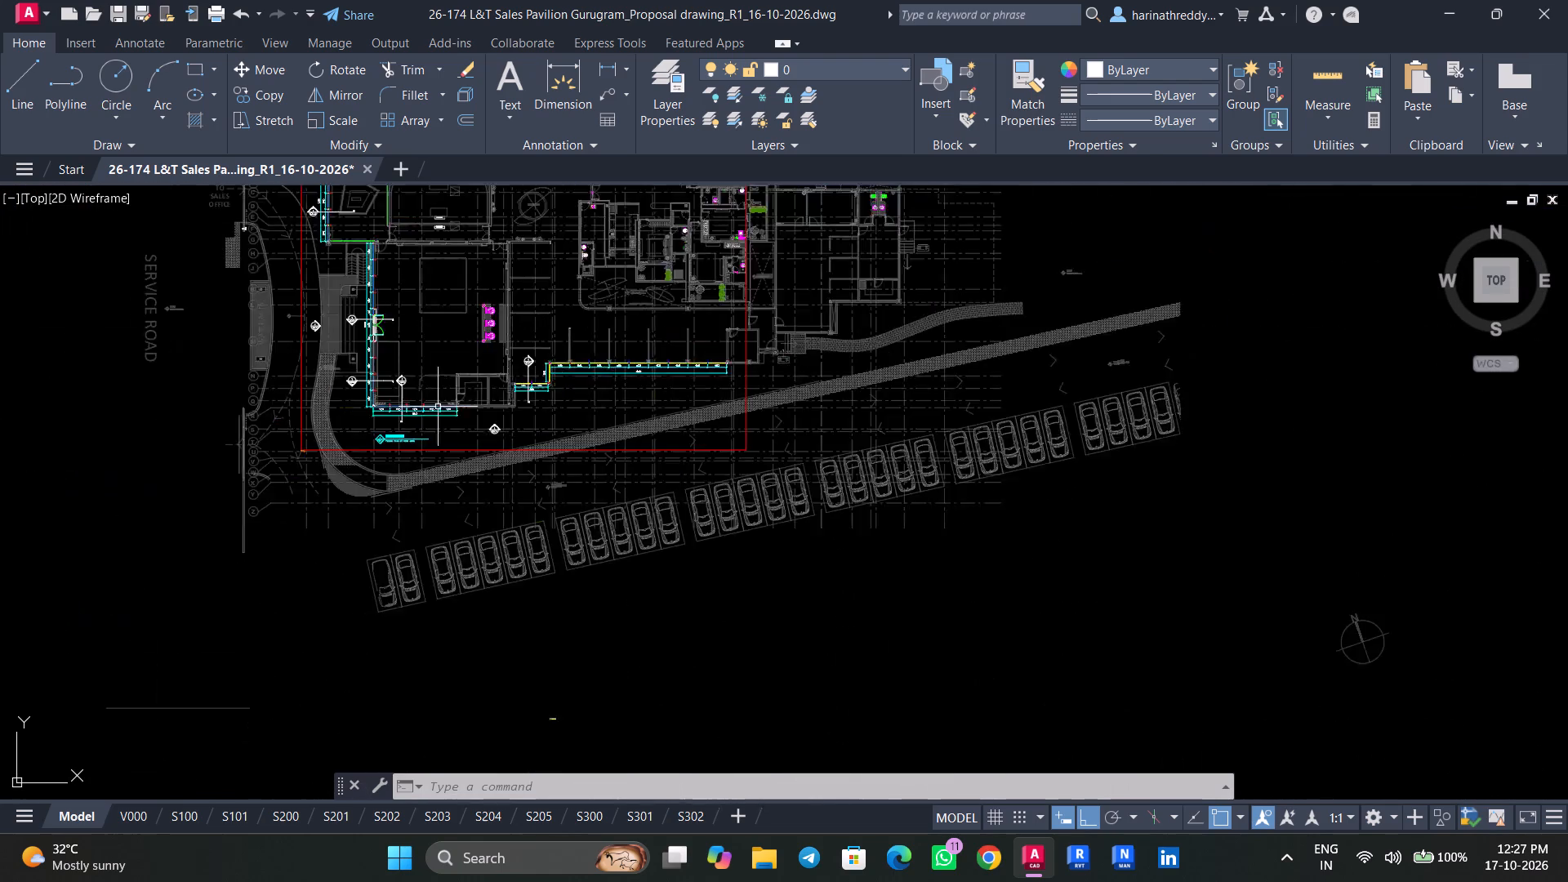
scroll(526, 449, down, 3)
scroll(705, 430, up, 2)
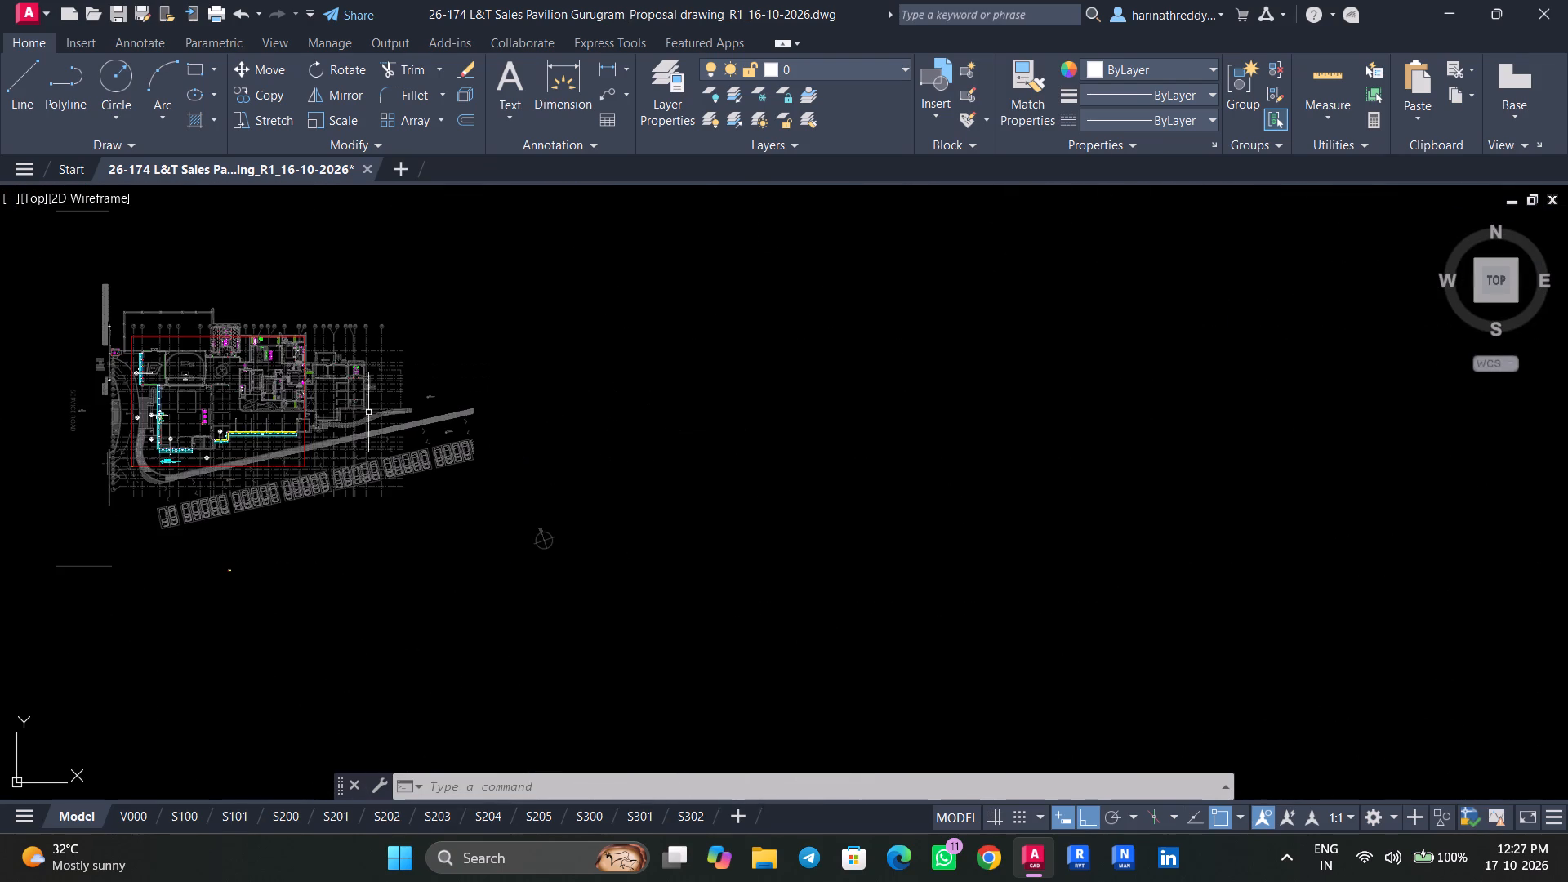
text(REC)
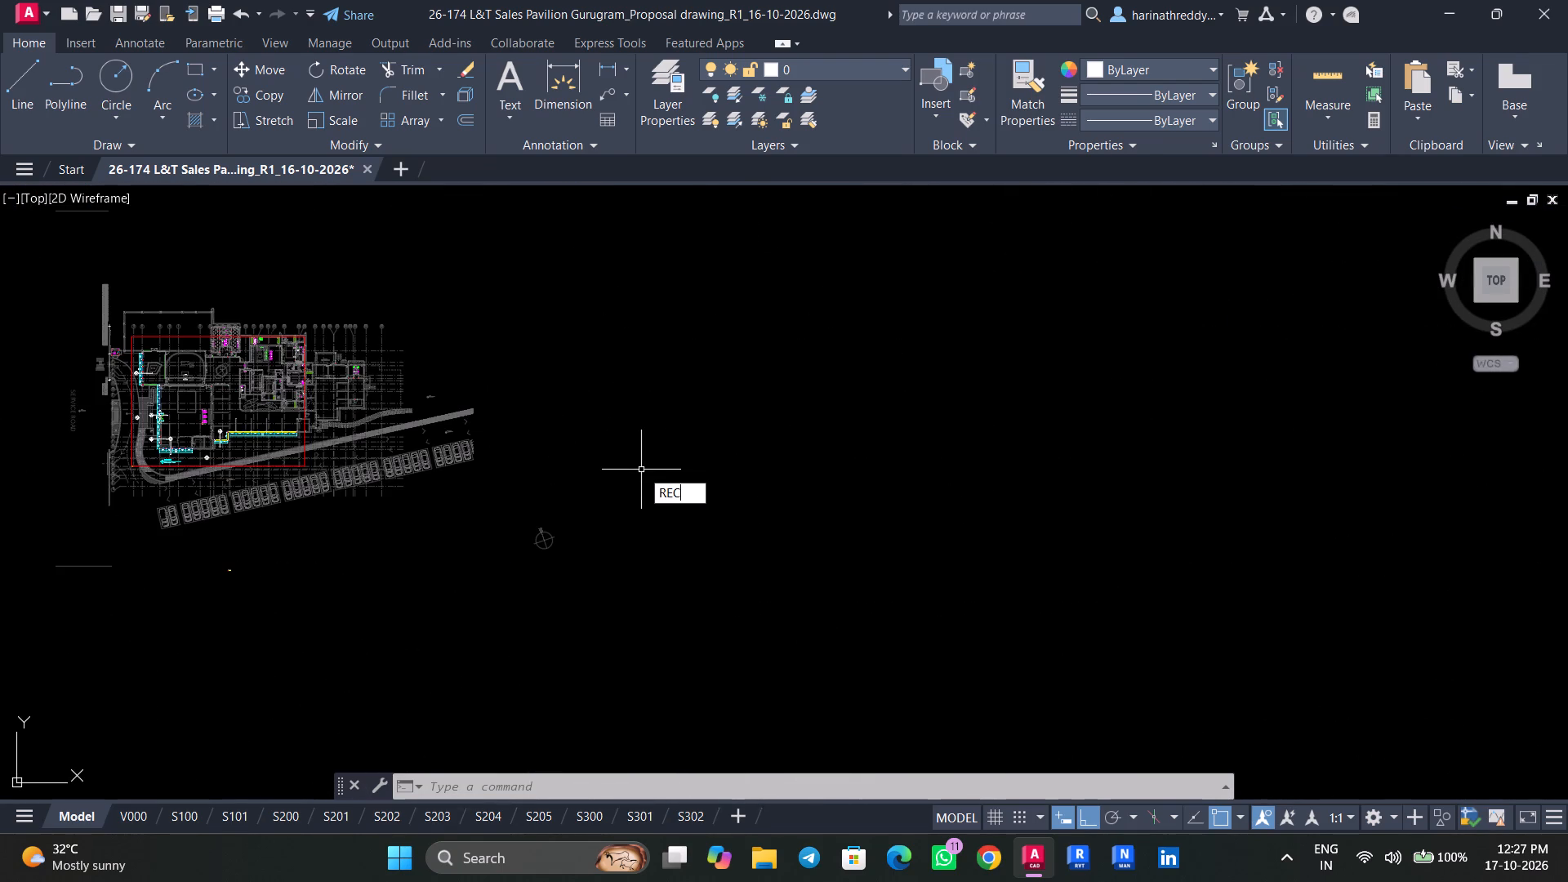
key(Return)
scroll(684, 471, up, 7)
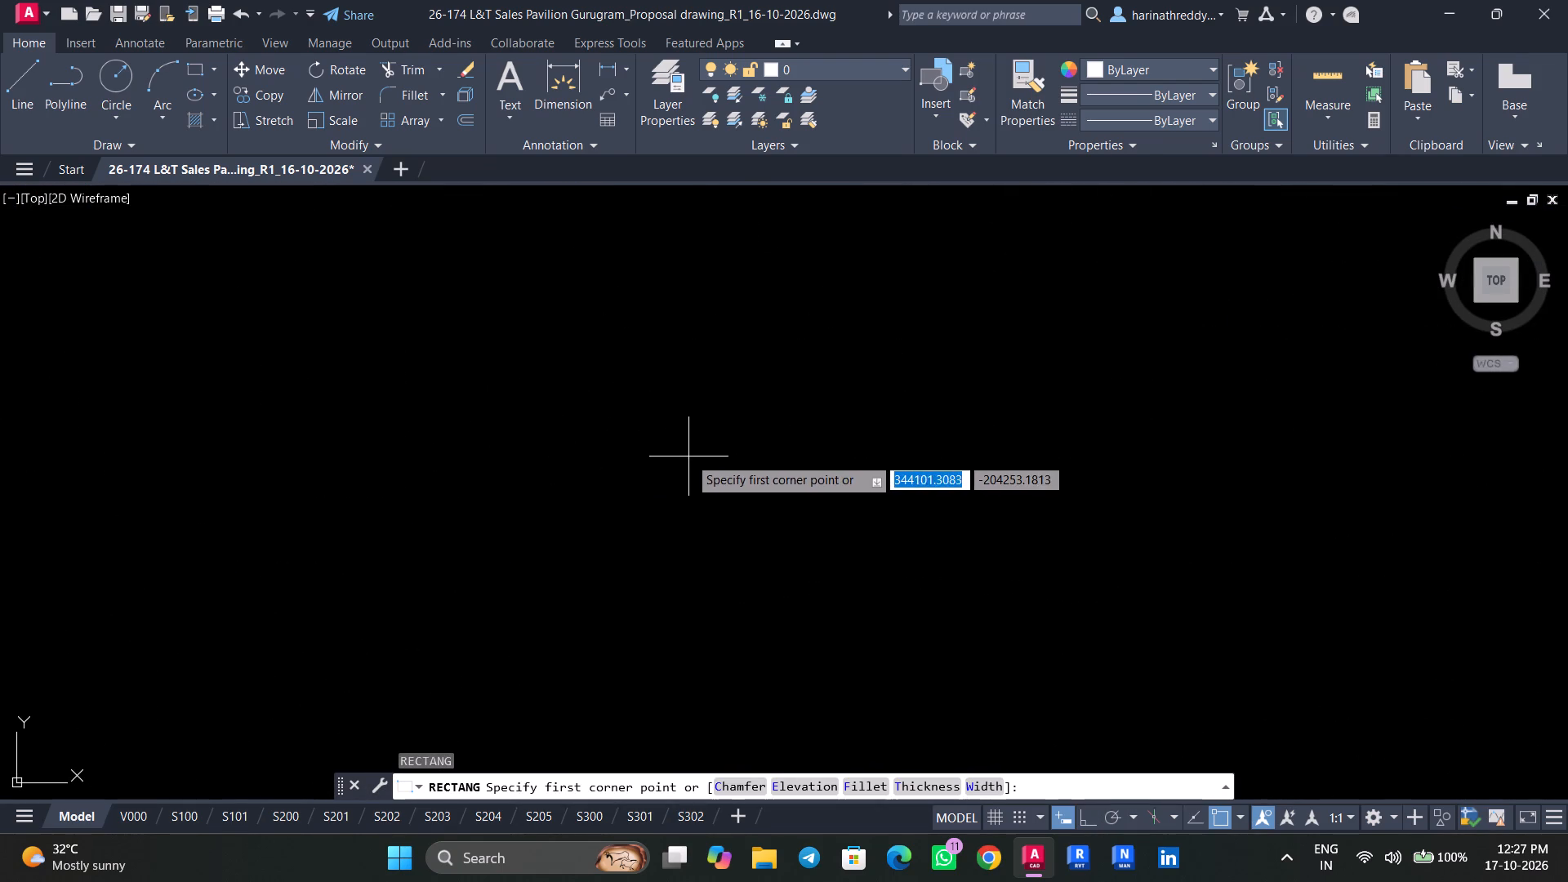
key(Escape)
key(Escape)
Explode the red fin-and-mullion block nearest the west corner of the 8667 mm glazing run.
scroll(947, 399, down, 7)
scroll(543, 349, up, 4)
middle_drag(314, 369, 583, 403)
scroll(424, 399, up, 4)
scroll(810, 367, up, 2)
scroll(898, 370, up, 4)
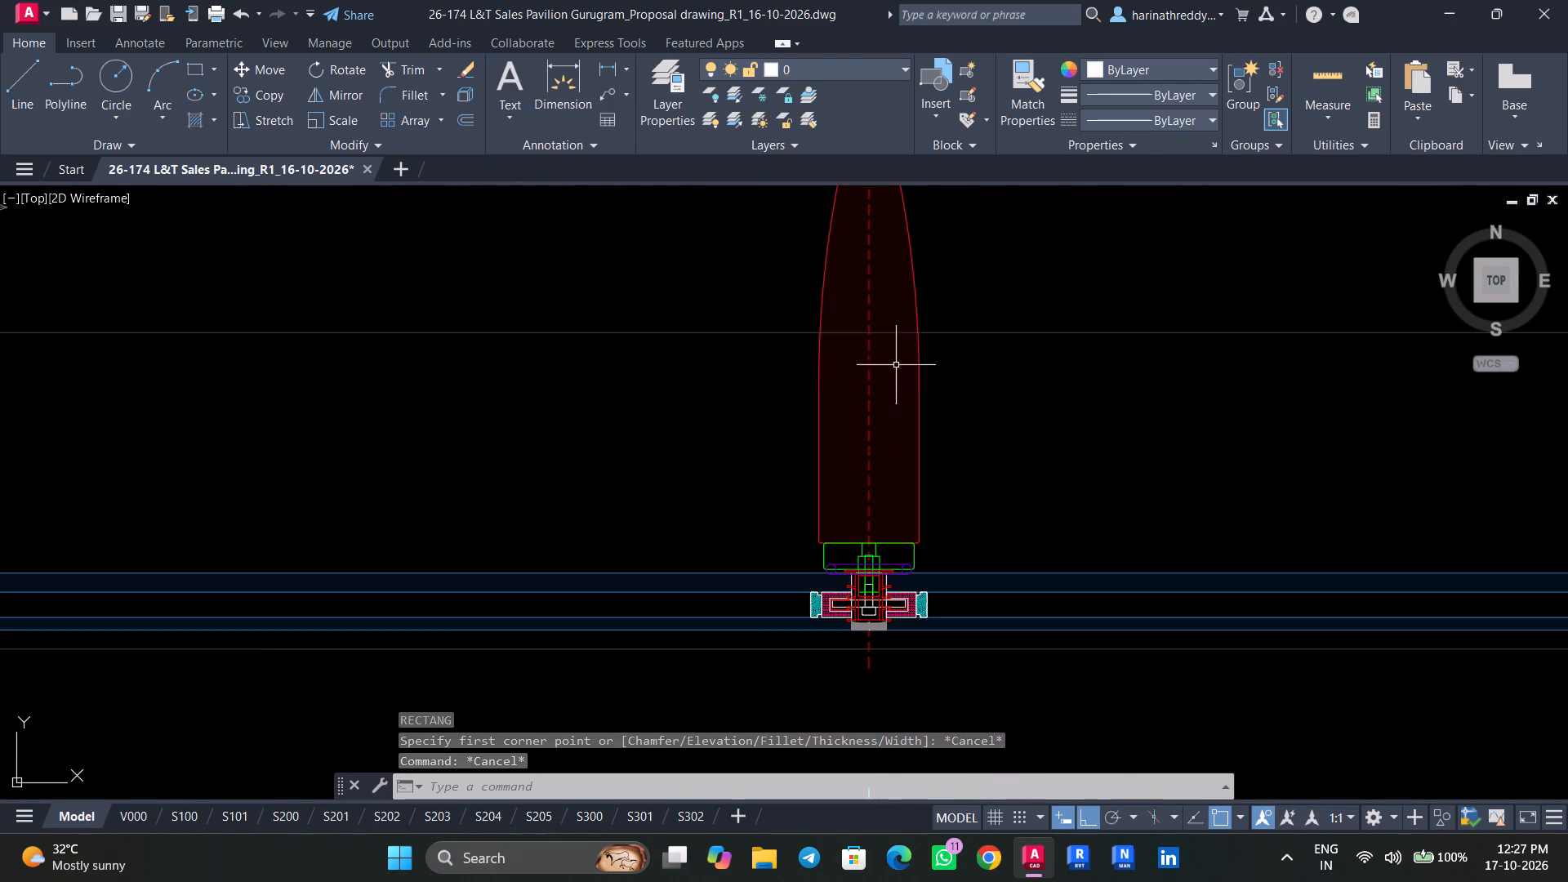
click(964, 292)
click(909, 302)
key(Escape)
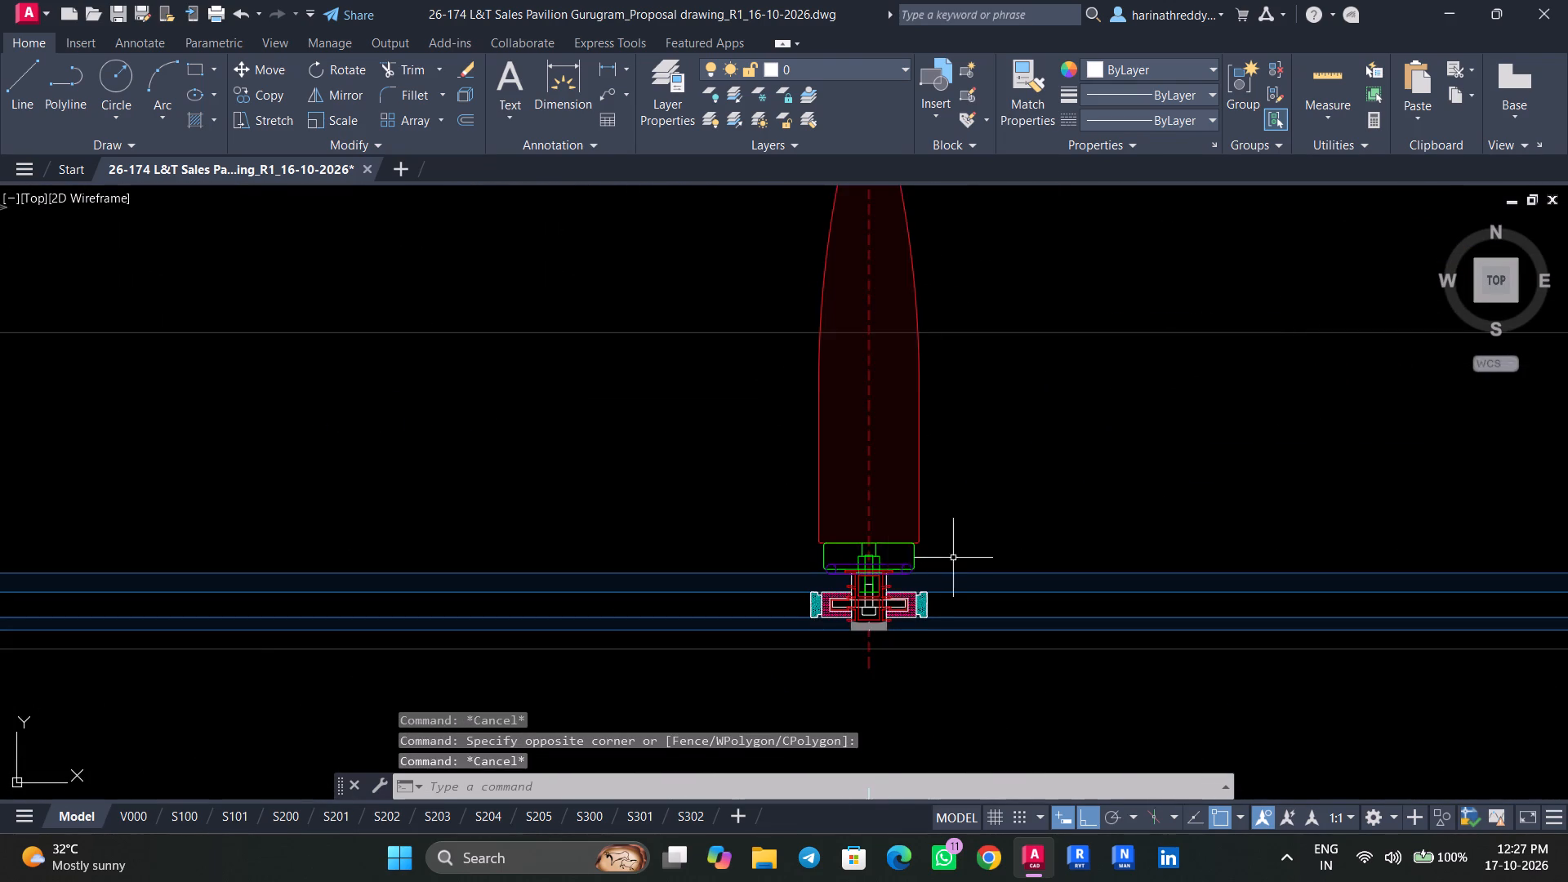
scroll(893, 567, up, 3)
click(1012, 437)
click(955, 449)
key(x)
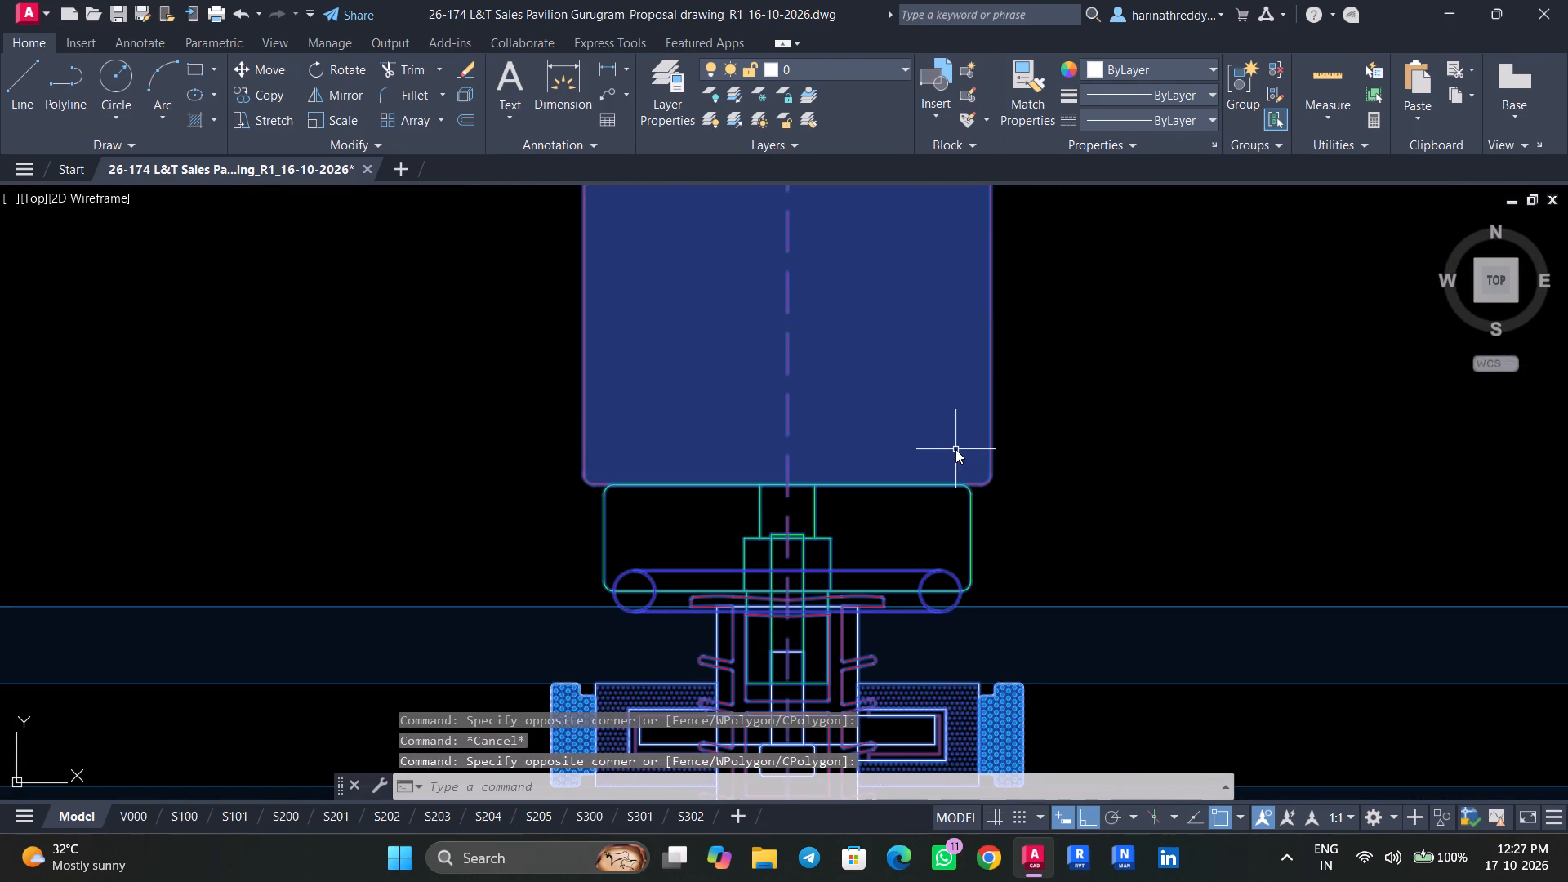
key(Return)
Inspect the separate parts of the exploded block, including the fin, green bracket and mullion section between the glass panes.
click(935, 406)
click(1075, 362)
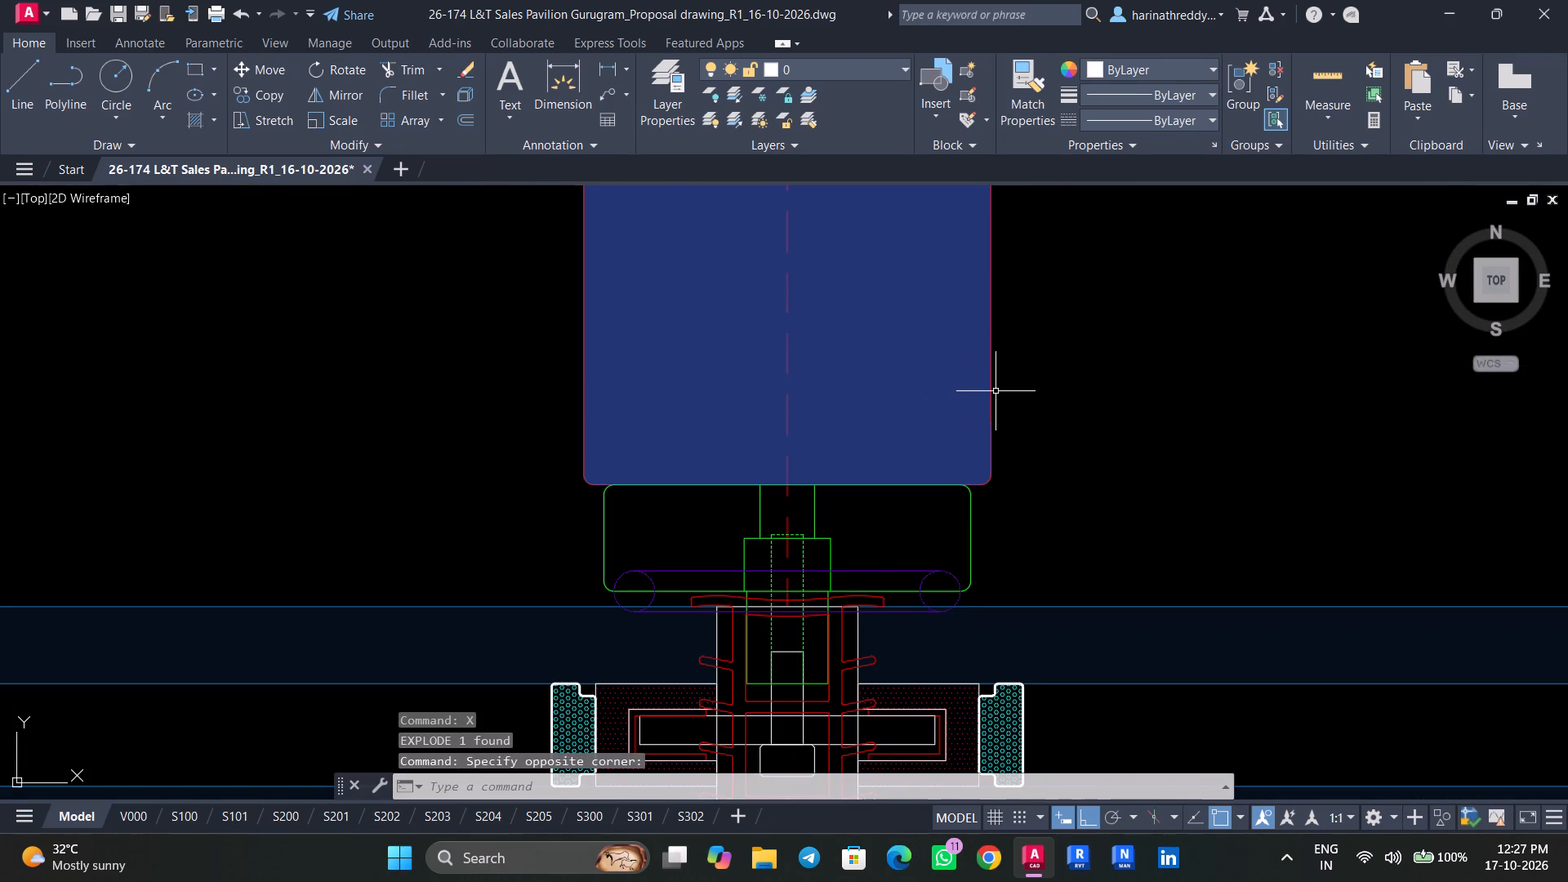
click(940, 425)
click(998, 505)
click(945, 508)
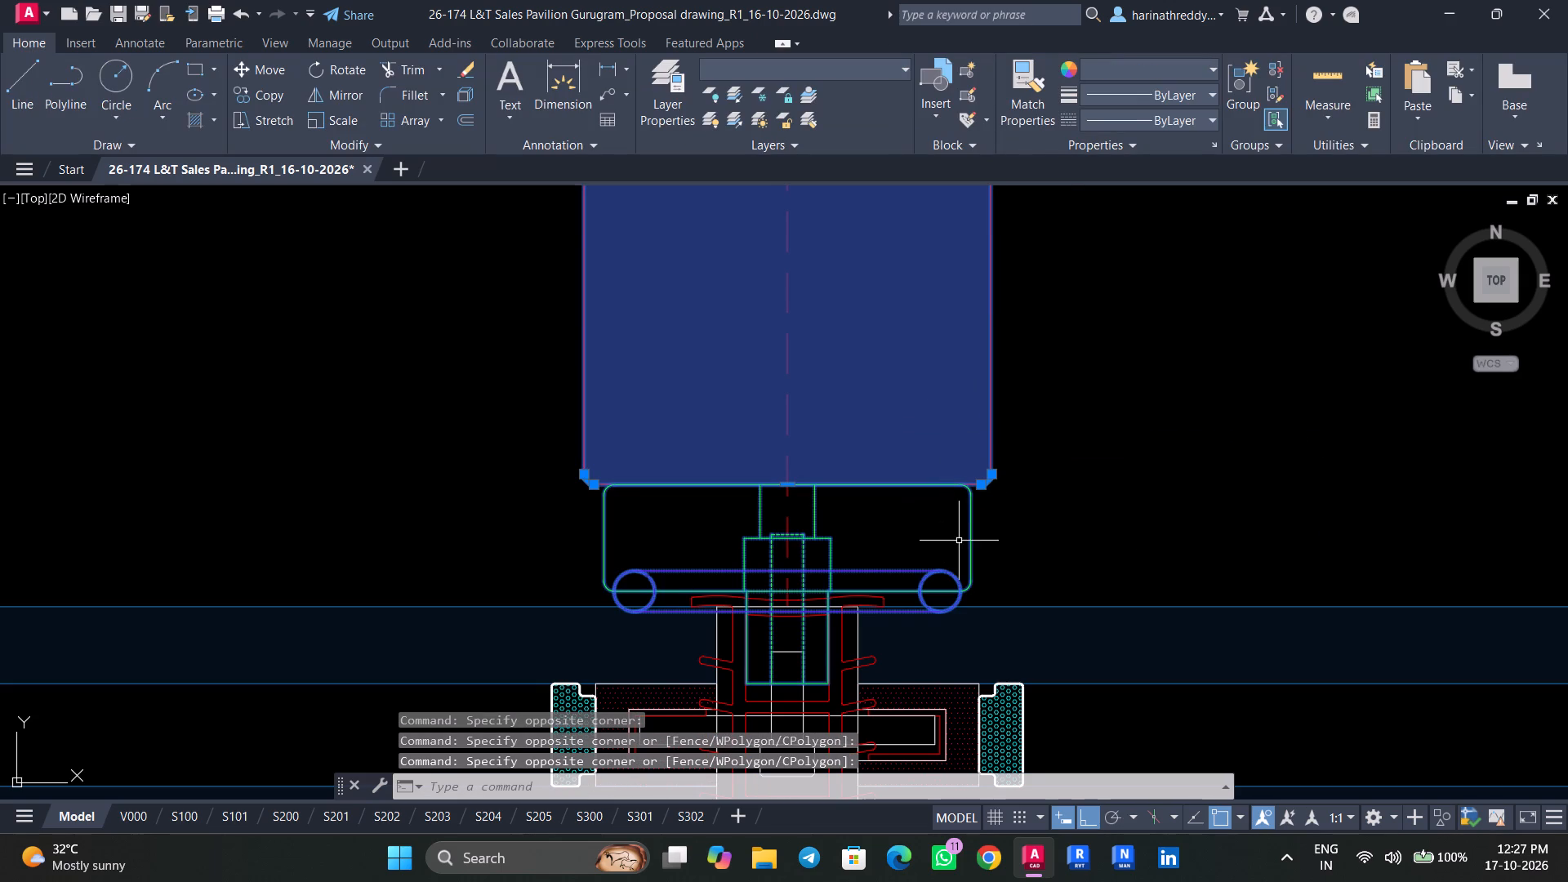
key(Escape)
middle_drag(930, 470, 929, 359)
scroll(929, 359, down, 2)
scroll(911, 433, up, 1)
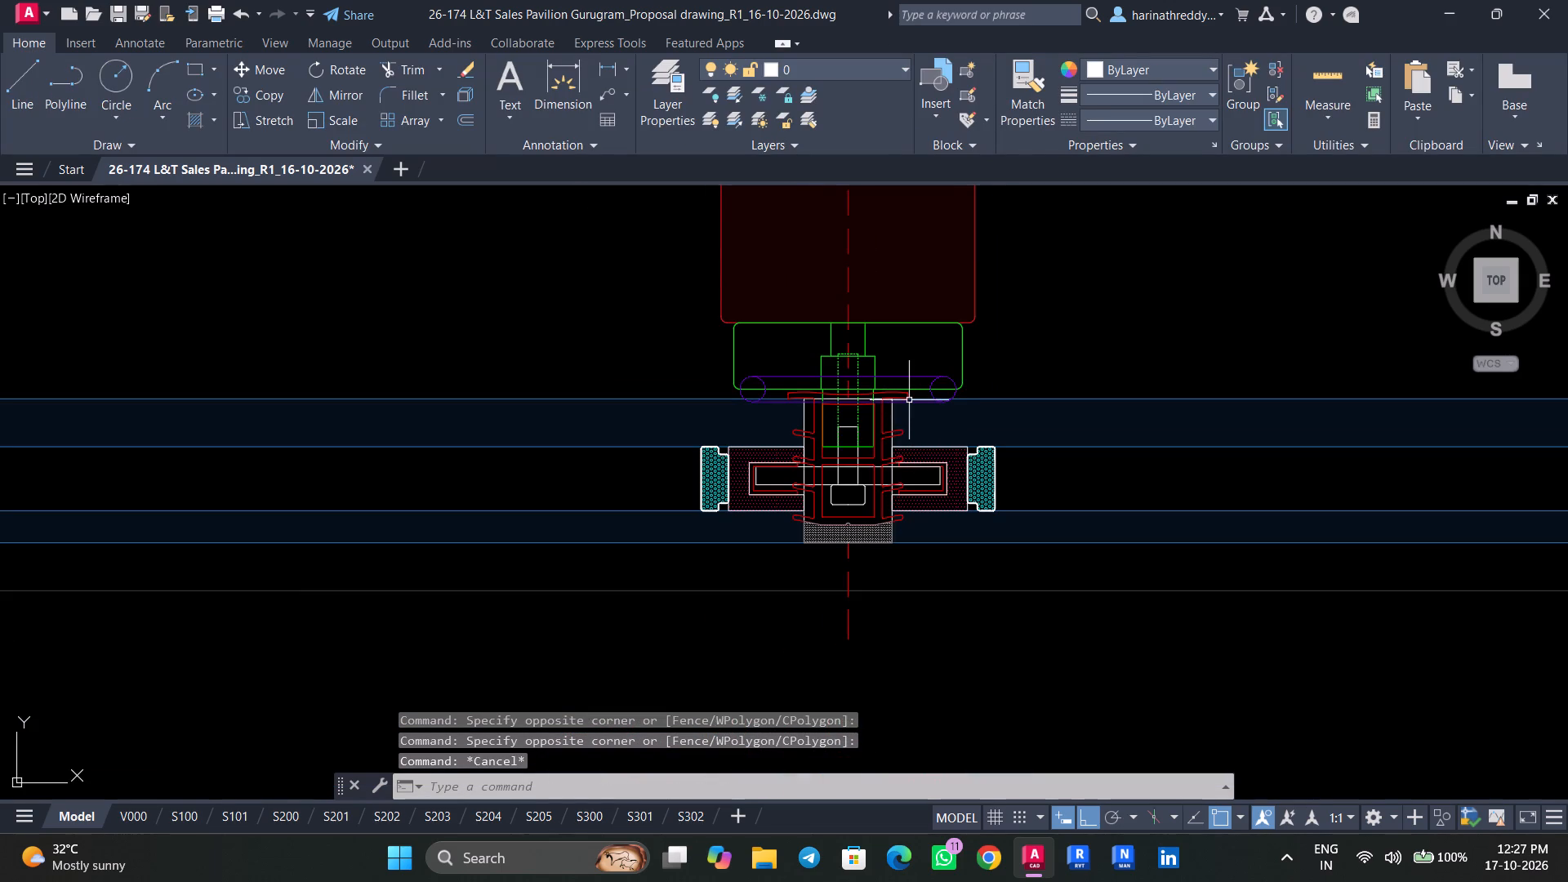
scroll(924, 425, down, 4)
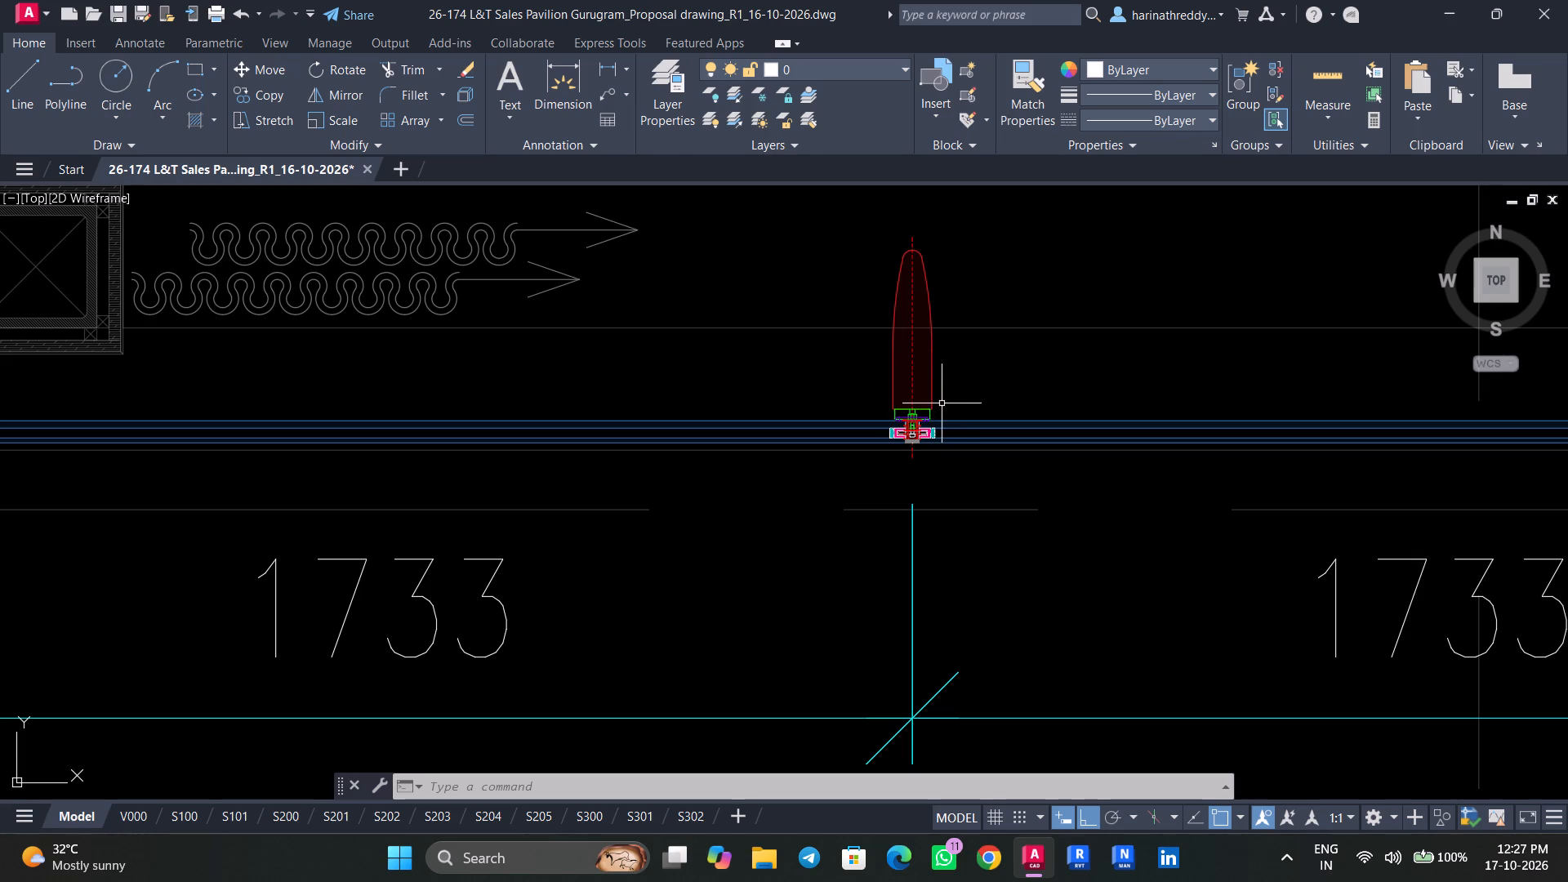
scroll(954, 407, up, 4)
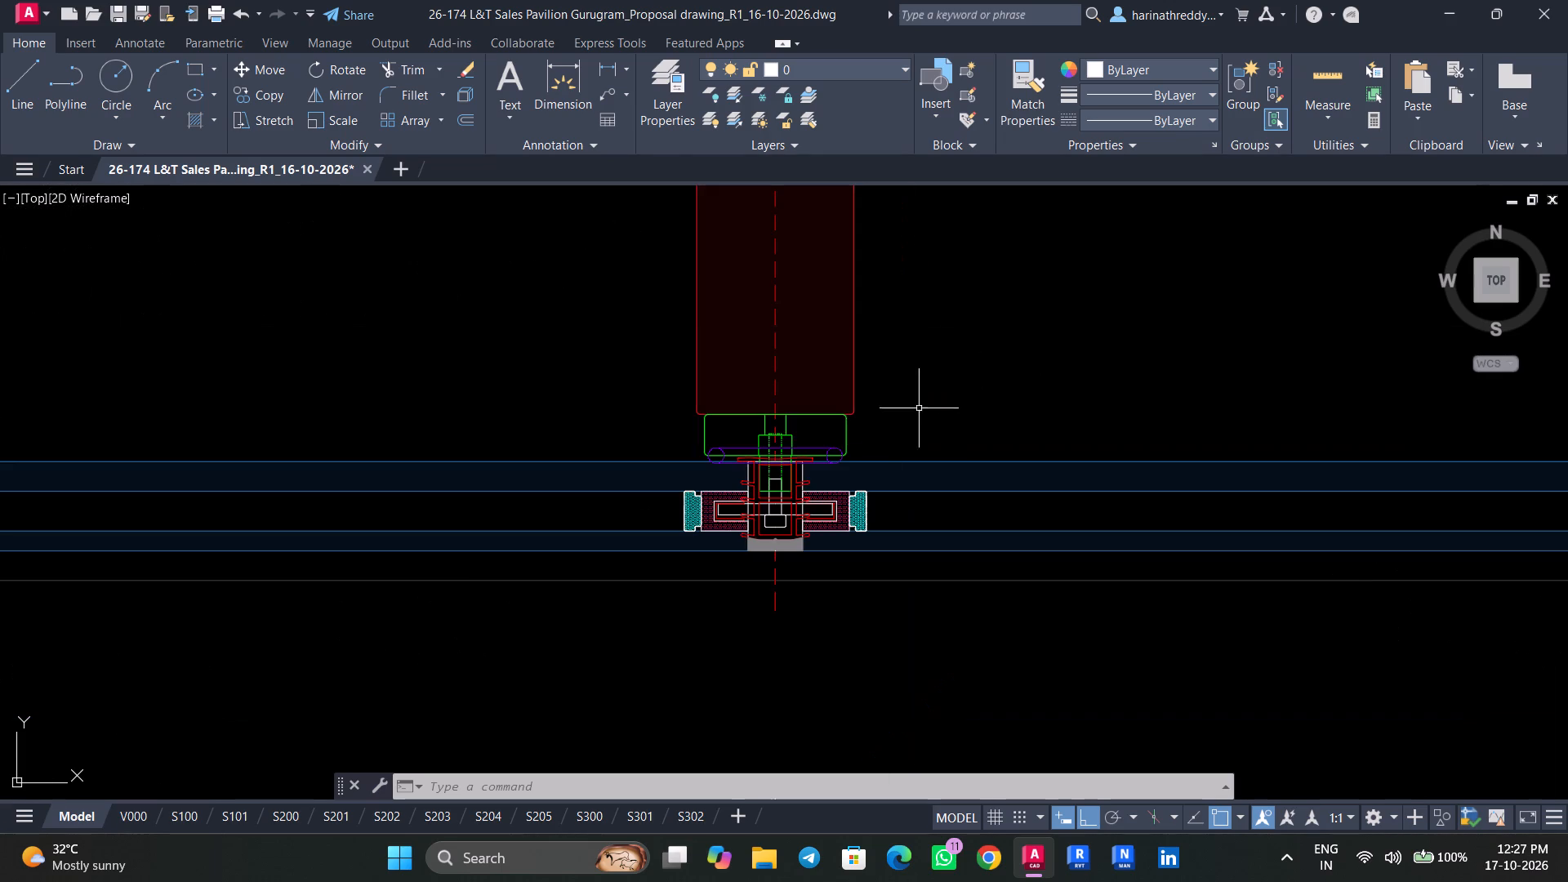
scroll(893, 499, up, 2)
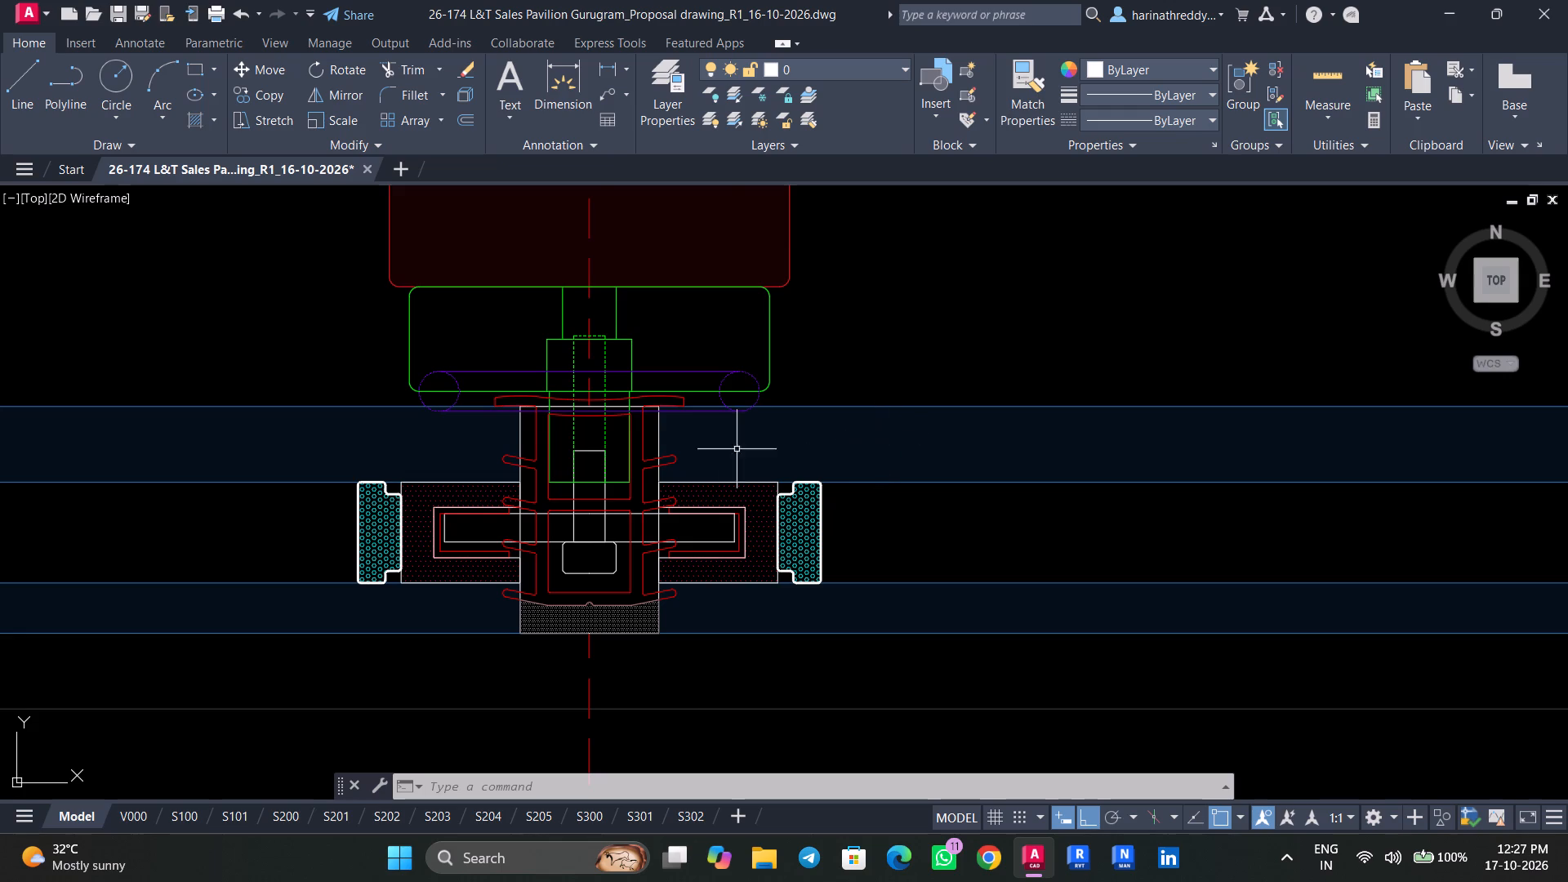
scroll(715, 447, down, 9)
scroll(709, 439, up, 1)
Examine the corner glazing joint and adjacent column where the 8667 mm run meets the west facade.
scroll(709, 439, down, 6)
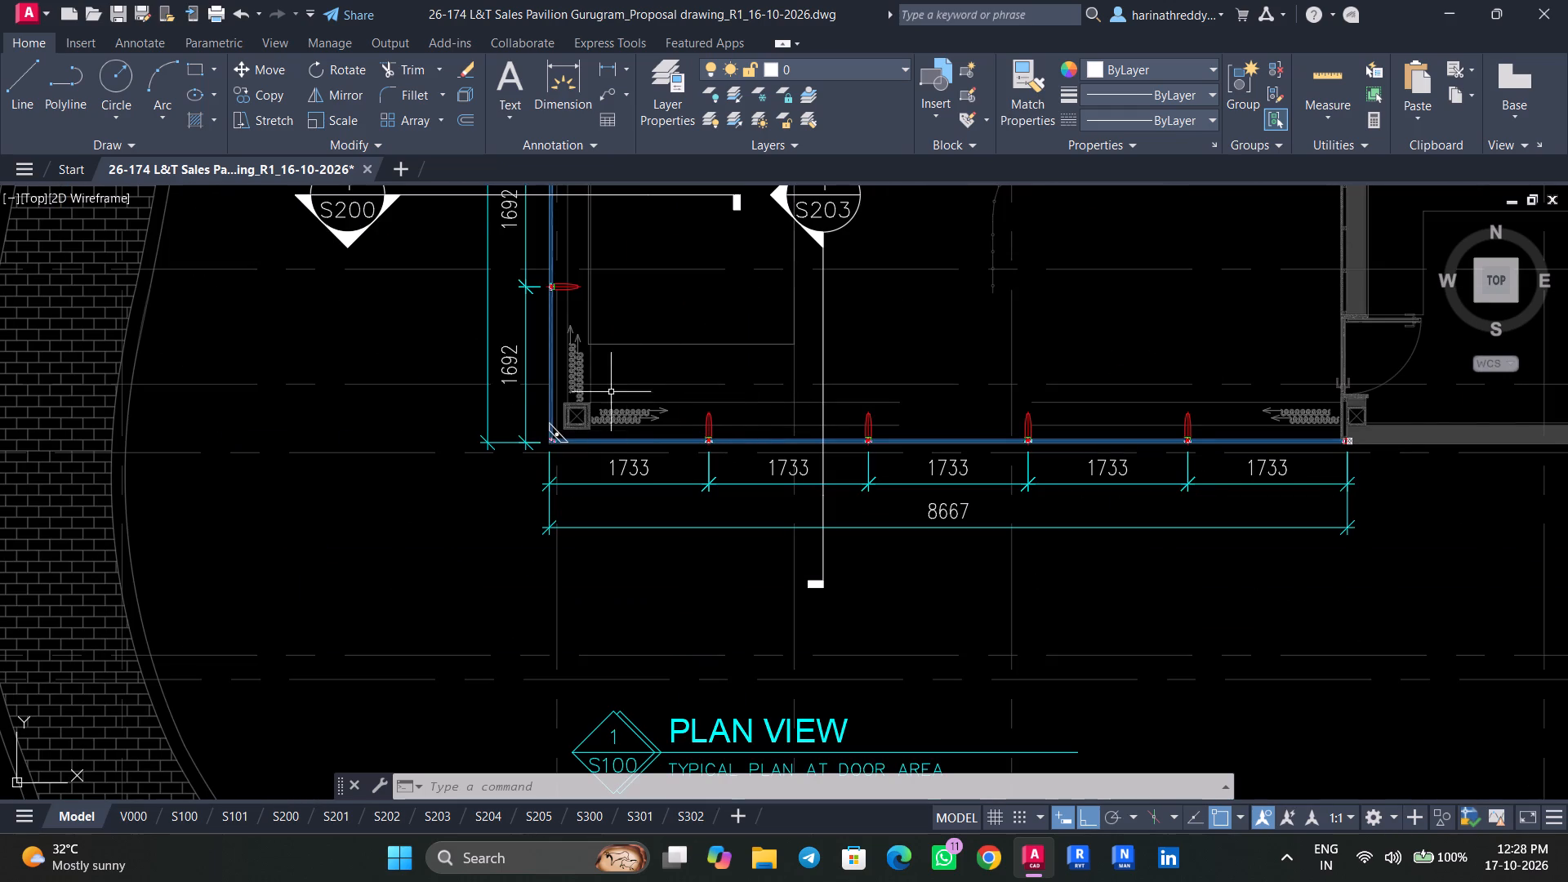
scroll(537, 446, up, 2)
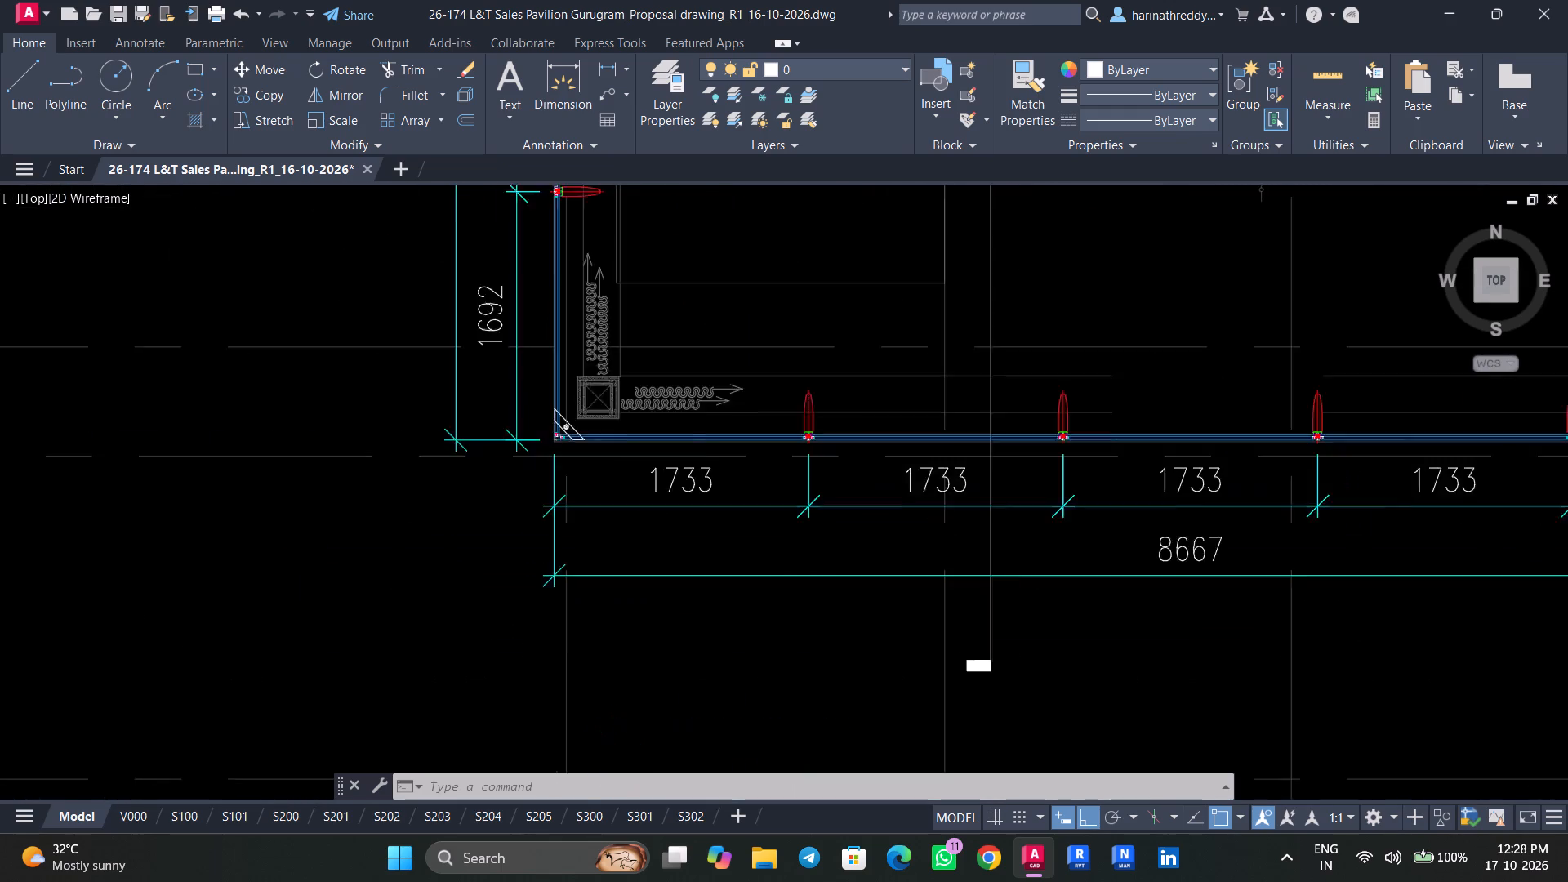
scroll(537, 446, up, 1)
scroll(692, 332, up, 2)
middle_drag(731, 265, 733, 346)
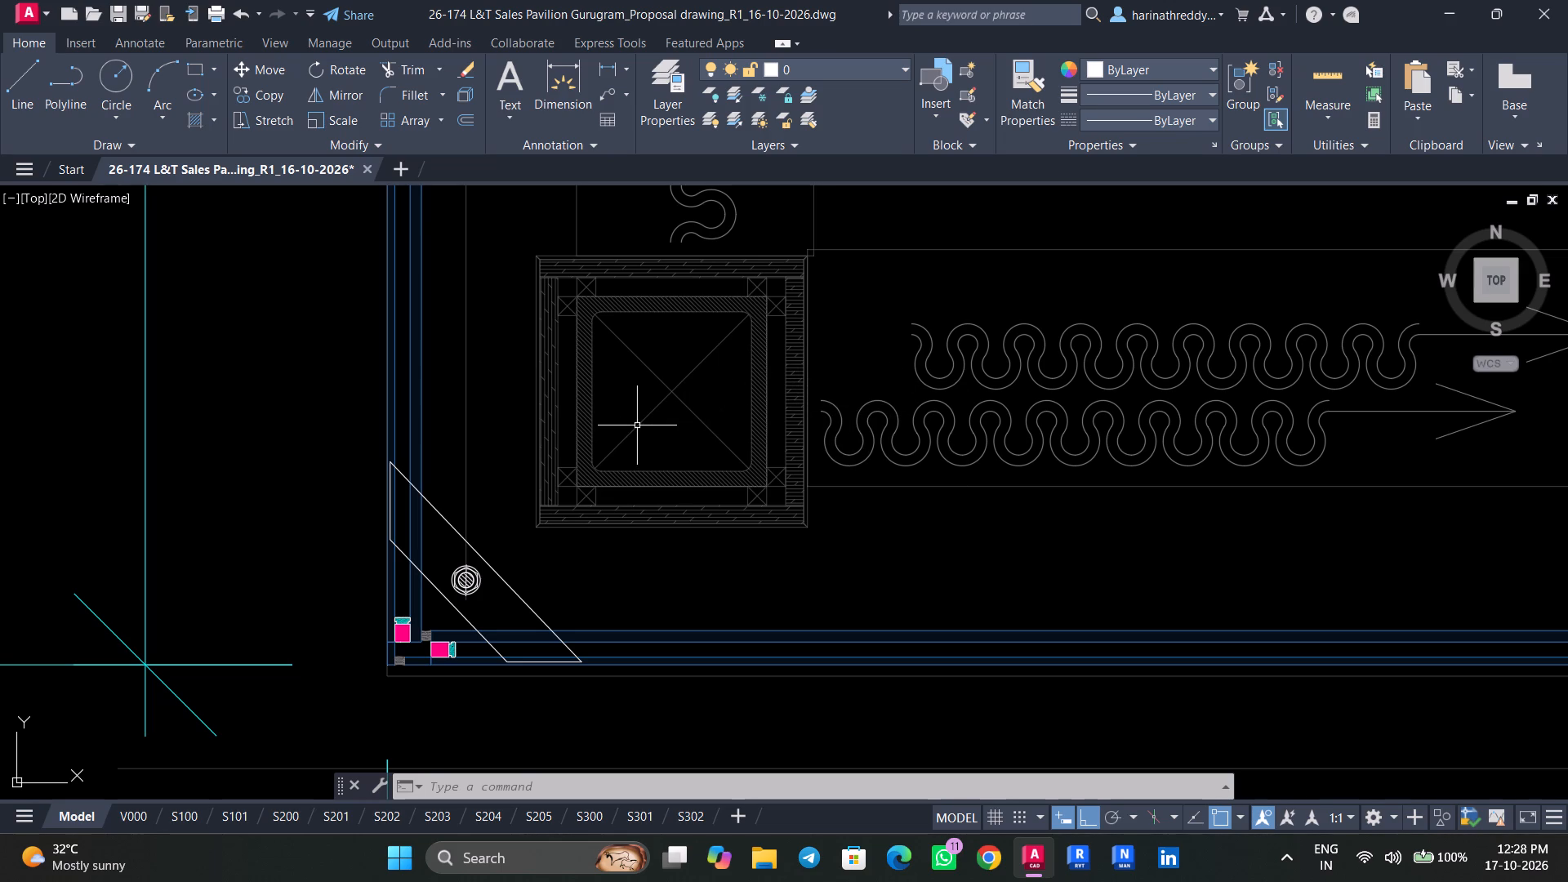
scroll(640, 393, down, 15)
middle_drag(583, 460, 517, 459)
scroll(517, 459, down, 5)
Review the overall site plan, including the pavilion, the eastern rooms and the parking row.
middle_drag(898, 366, 896, 366)
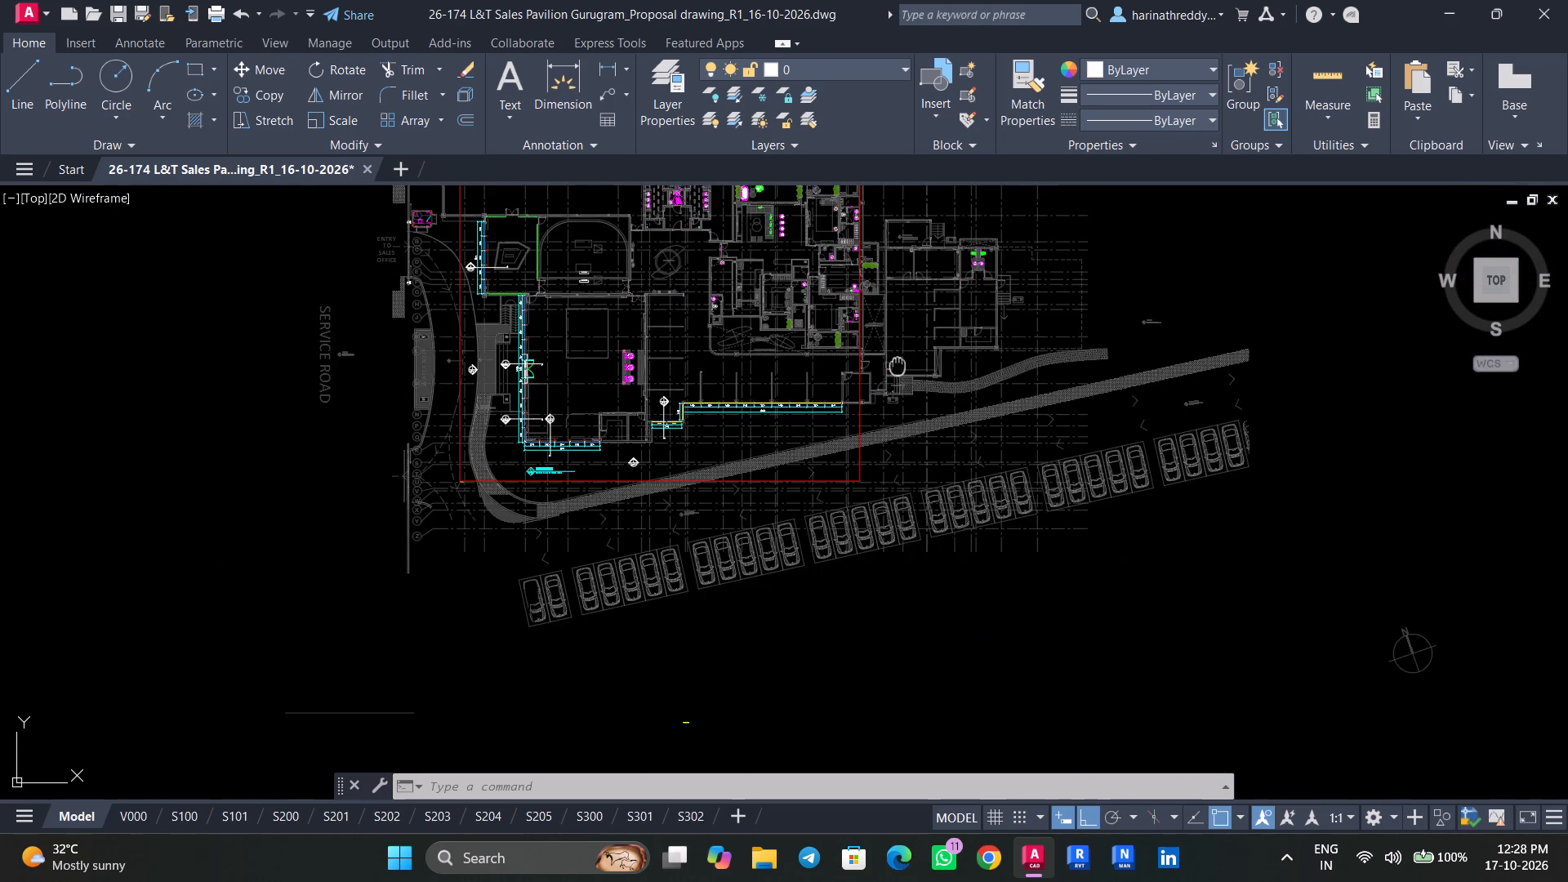
middle_drag(896, 366, 492, 463)
scroll(501, 464, up, 1)
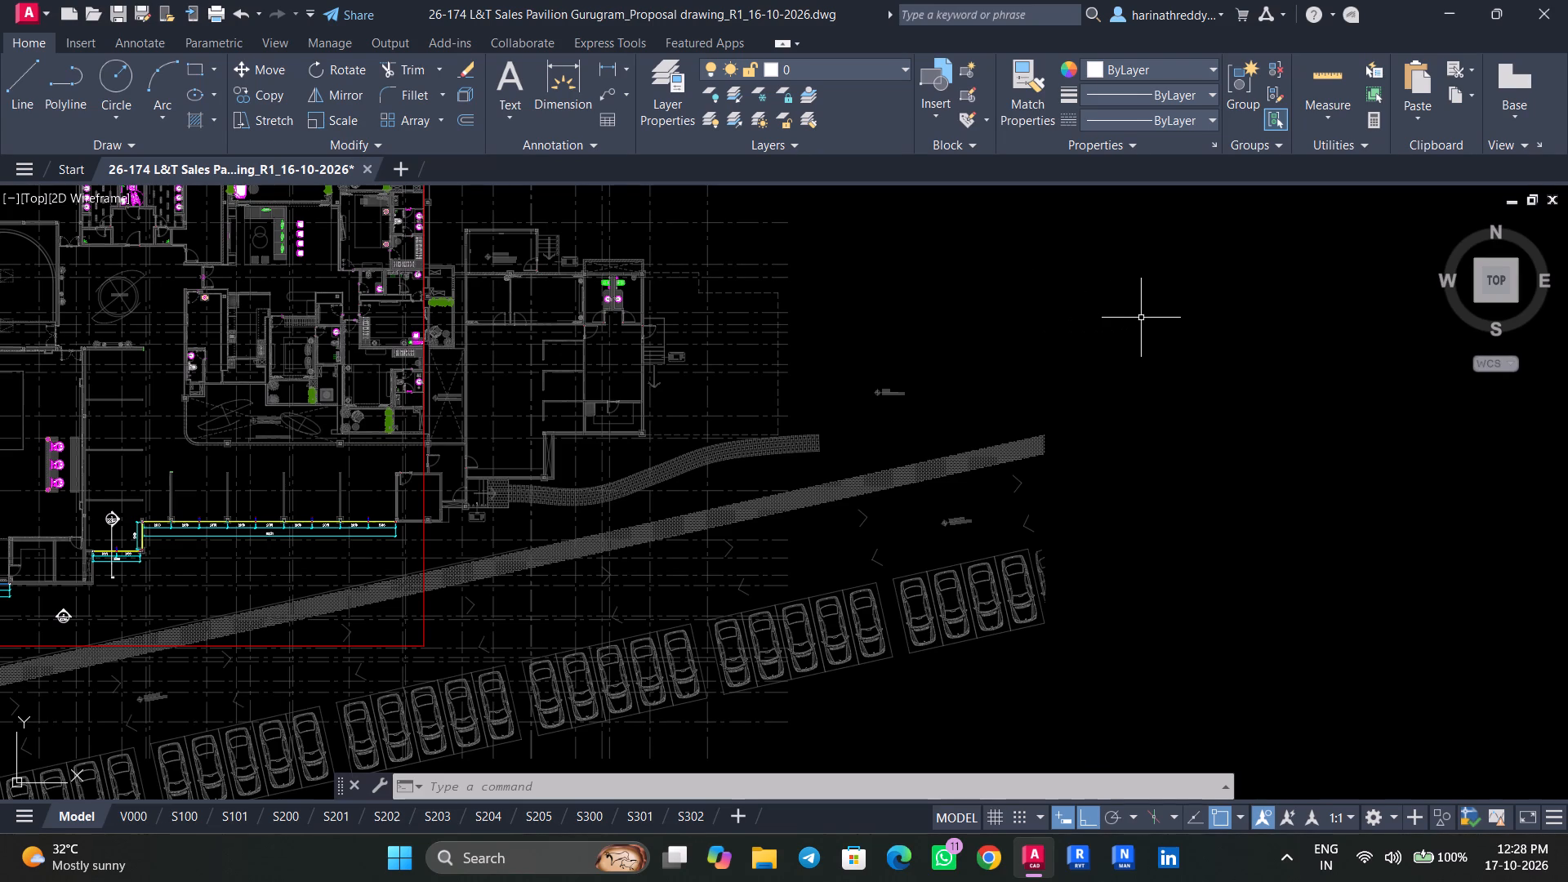
scroll(1123, 369, down, 5)
scroll(1057, 378, up, 1)
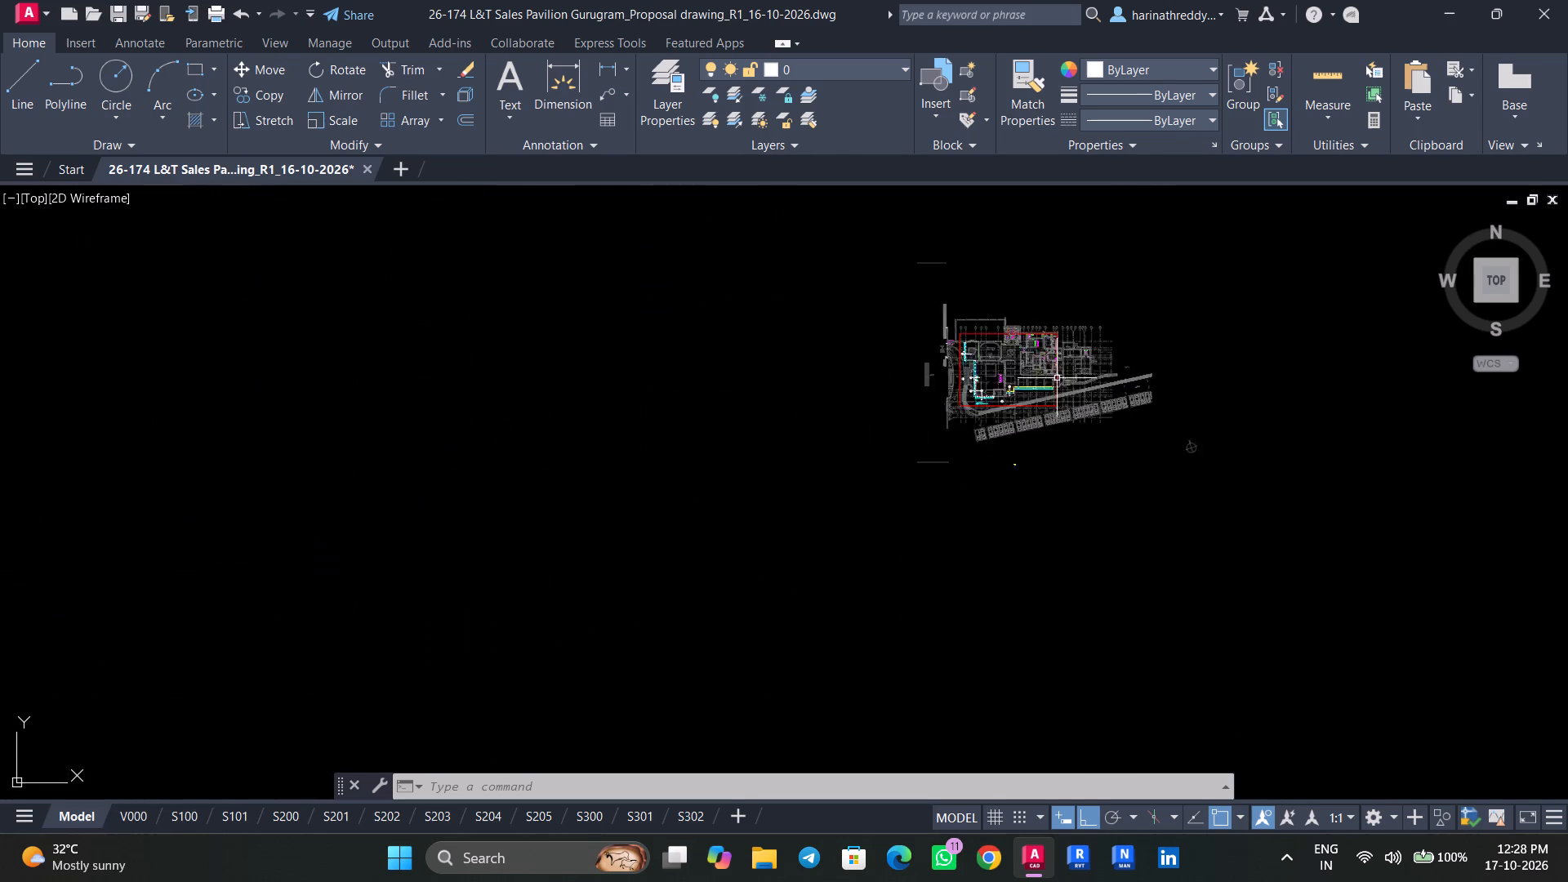
scroll(1057, 378, up, 2)
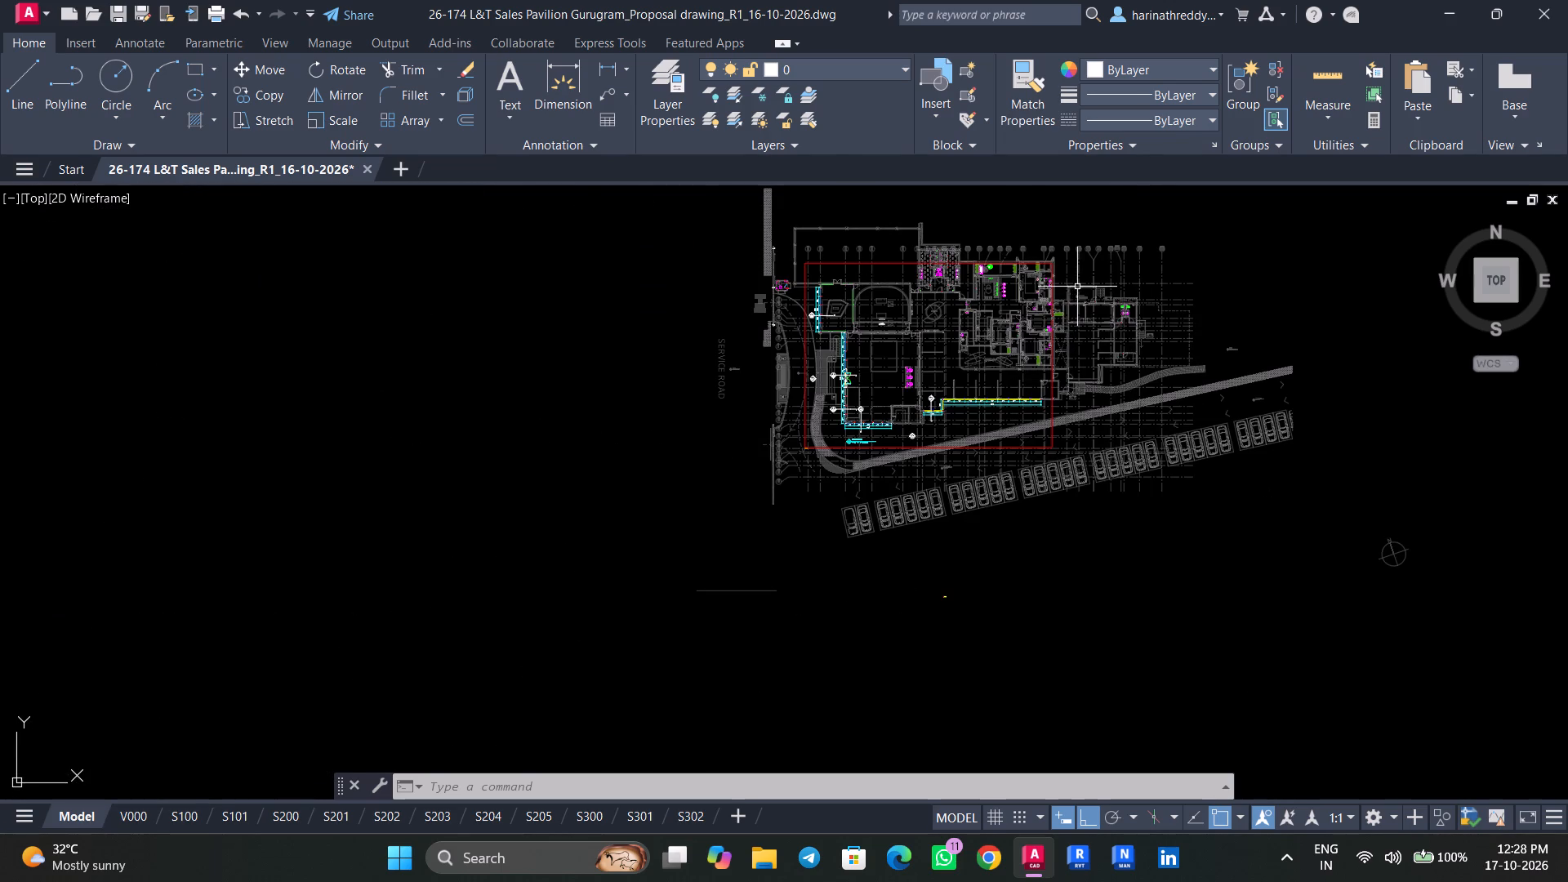
scroll(1077, 287, up, 1)
middle_drag(1097, 270, 1046, 320)
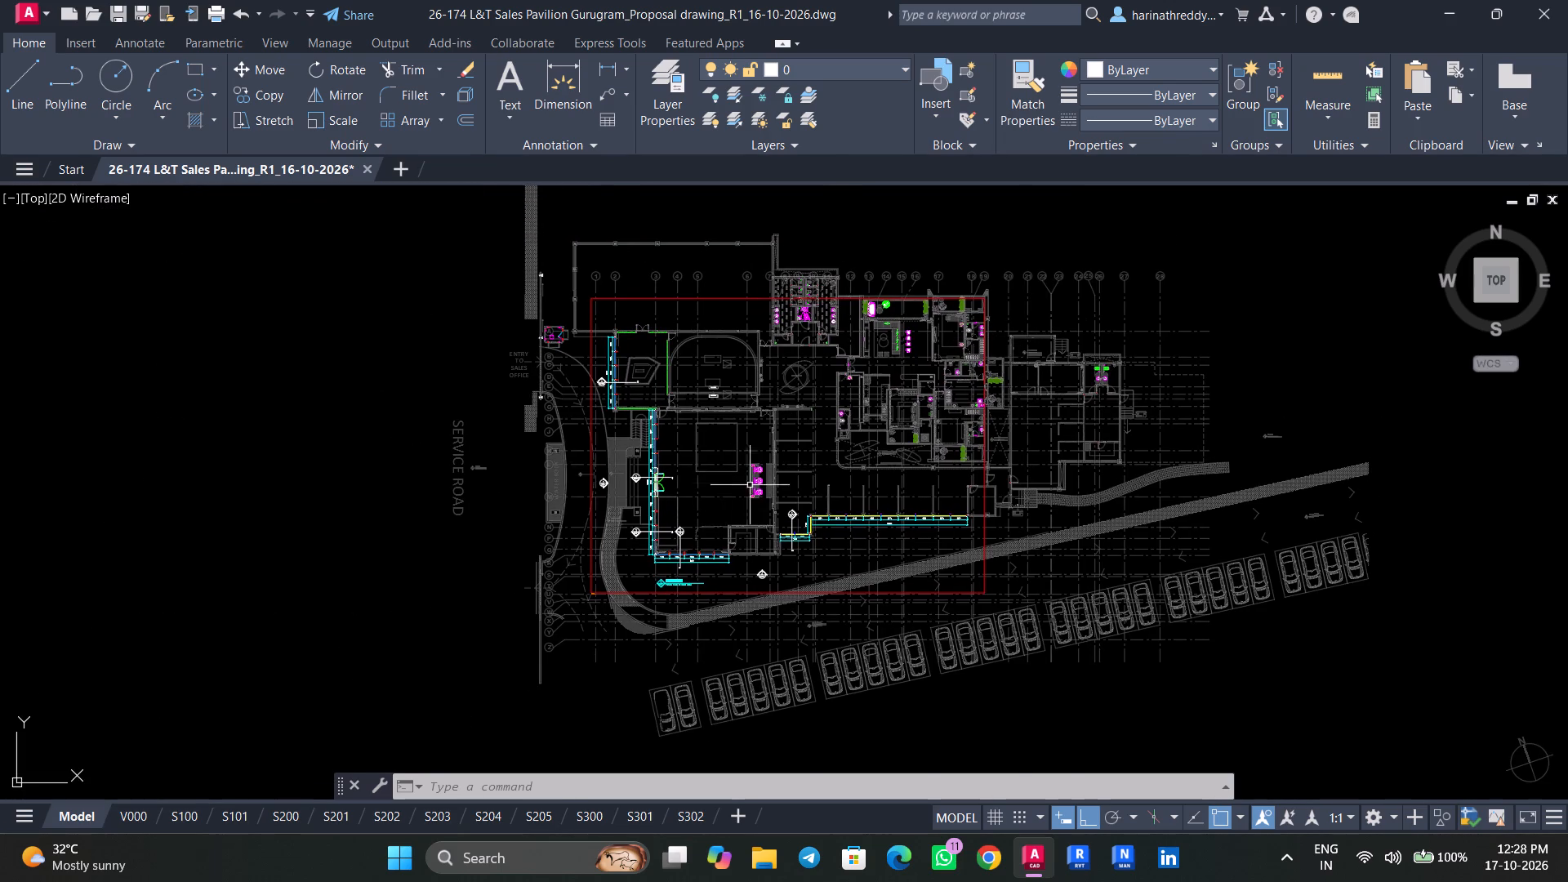
Examine the column-mounted and finned mullions at the 2038 mm bays along the 18231 mm glazing run.
scroll(761, 487, up, 1)
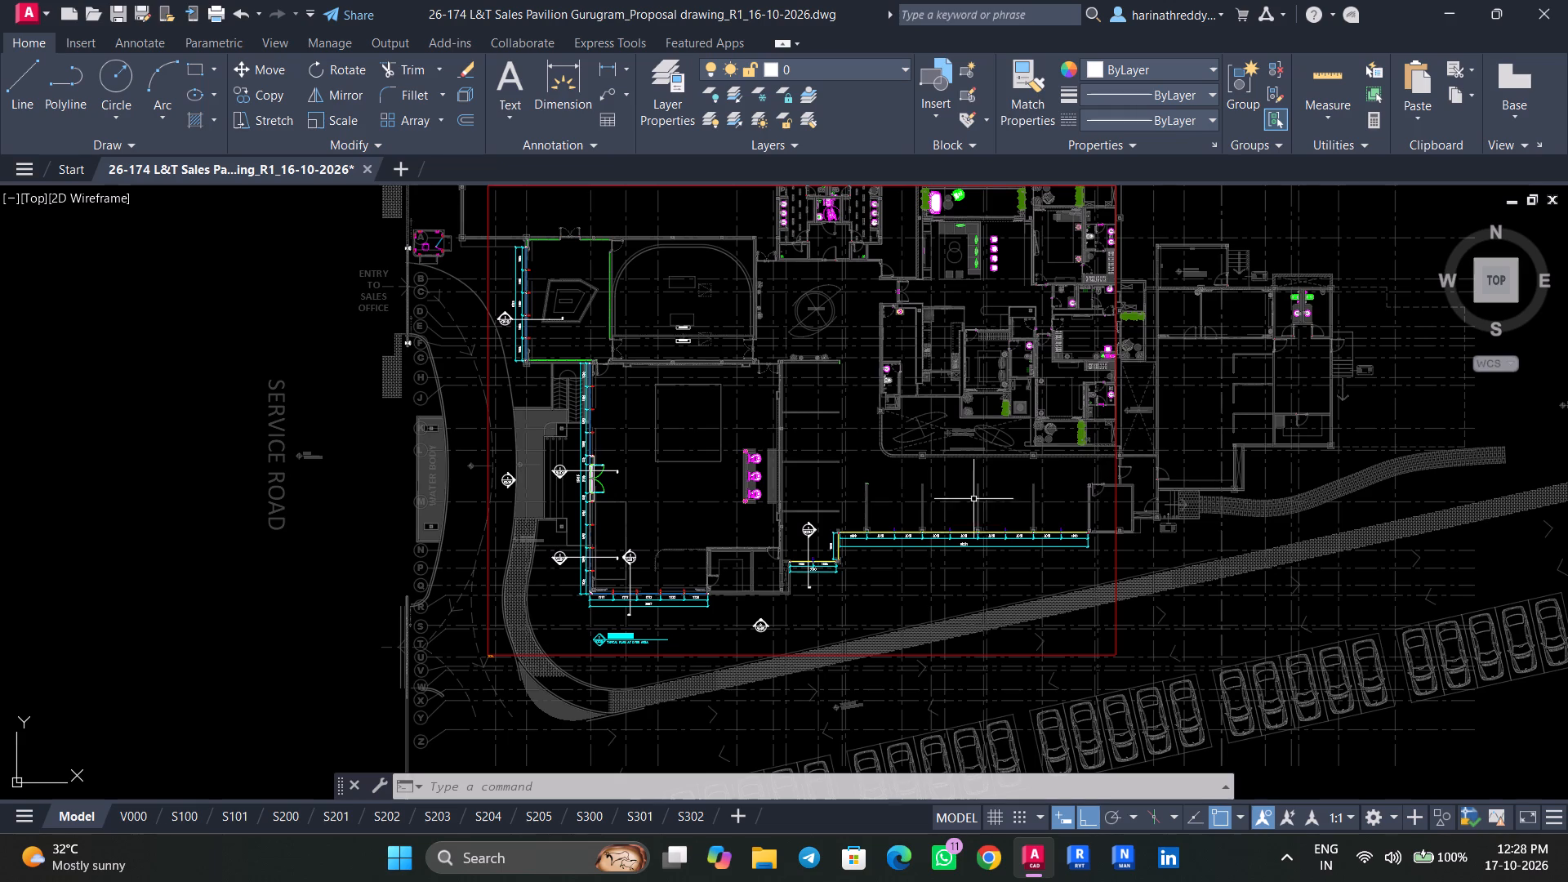
scroll(906, 538, up, 6)
middle_drag(1318, 449, 1116, 416)
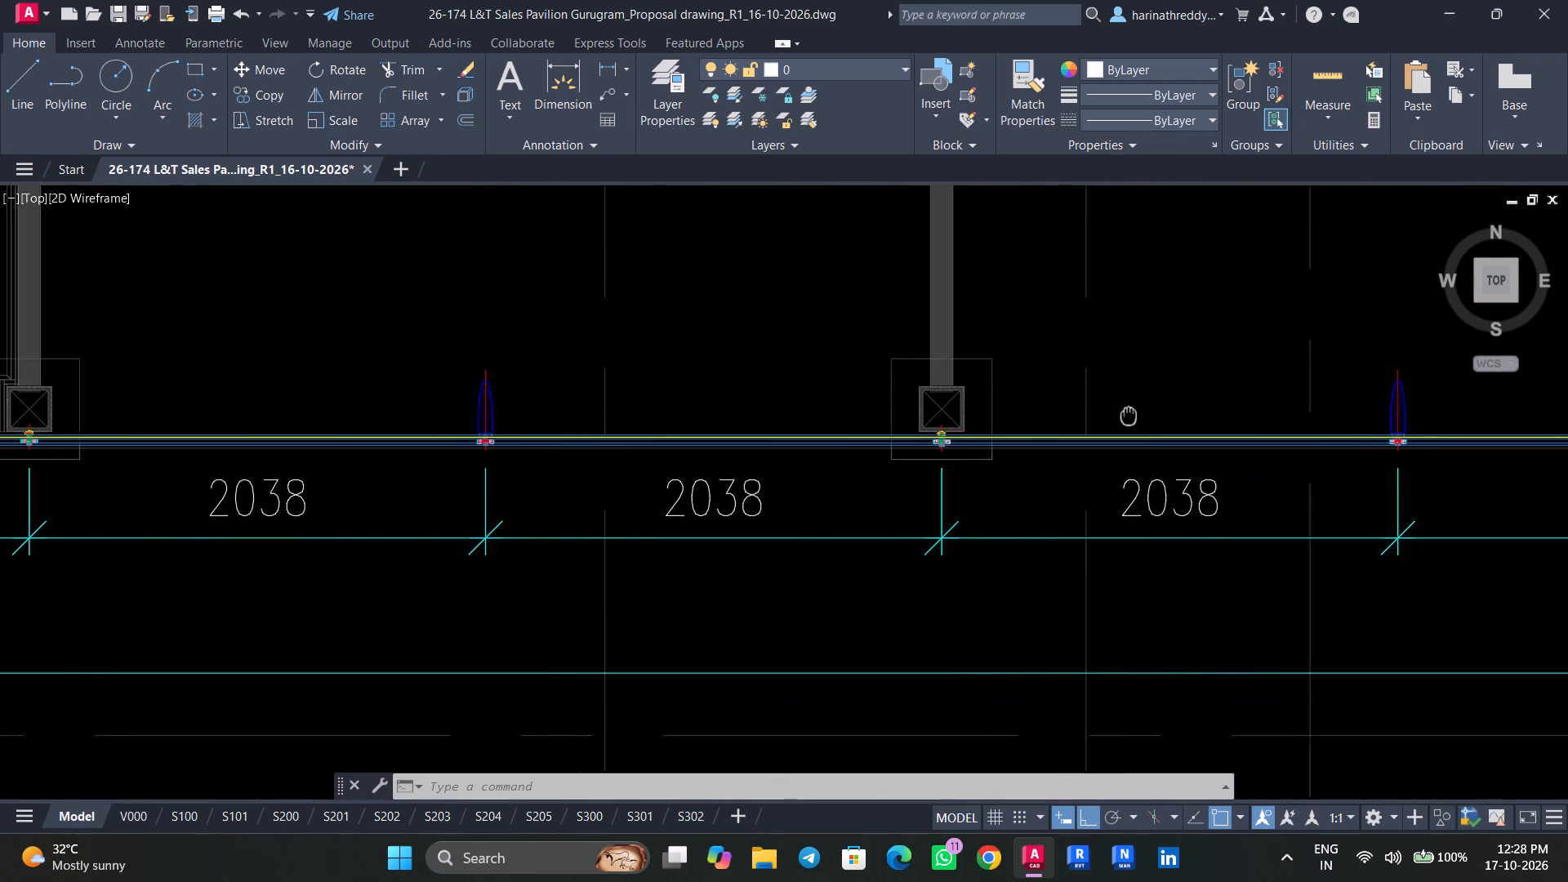
middle_drag(1116, 416, 1089, 416)
scroll(958, 429, up, 3)
middle_drag(787, 363, 901, 430)
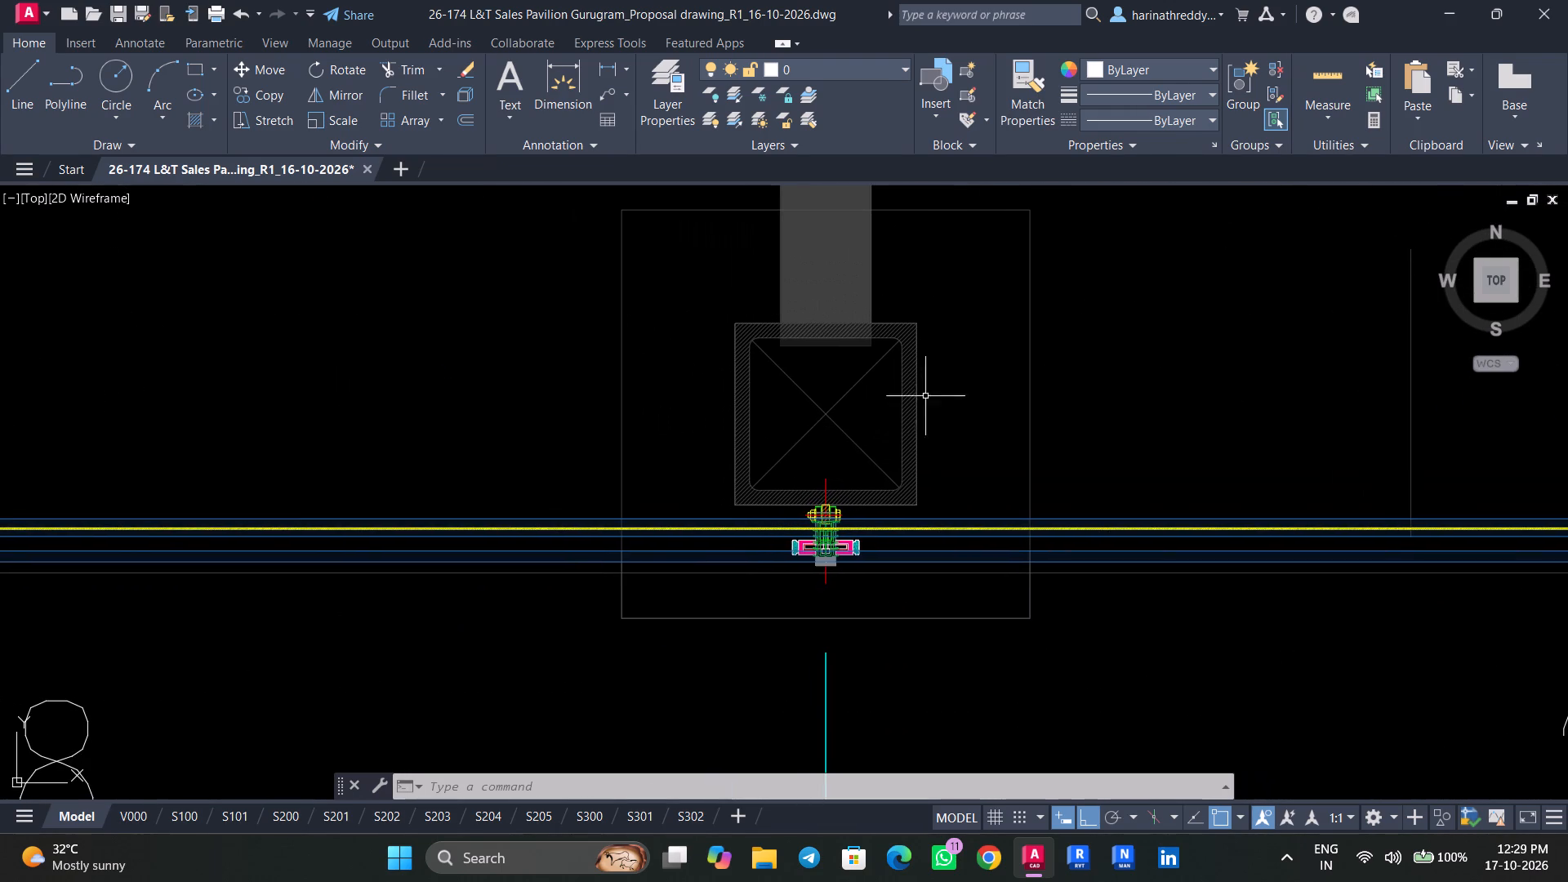
scroll(736, 399, down, 5)
scroll(1031, 394, up, 3)
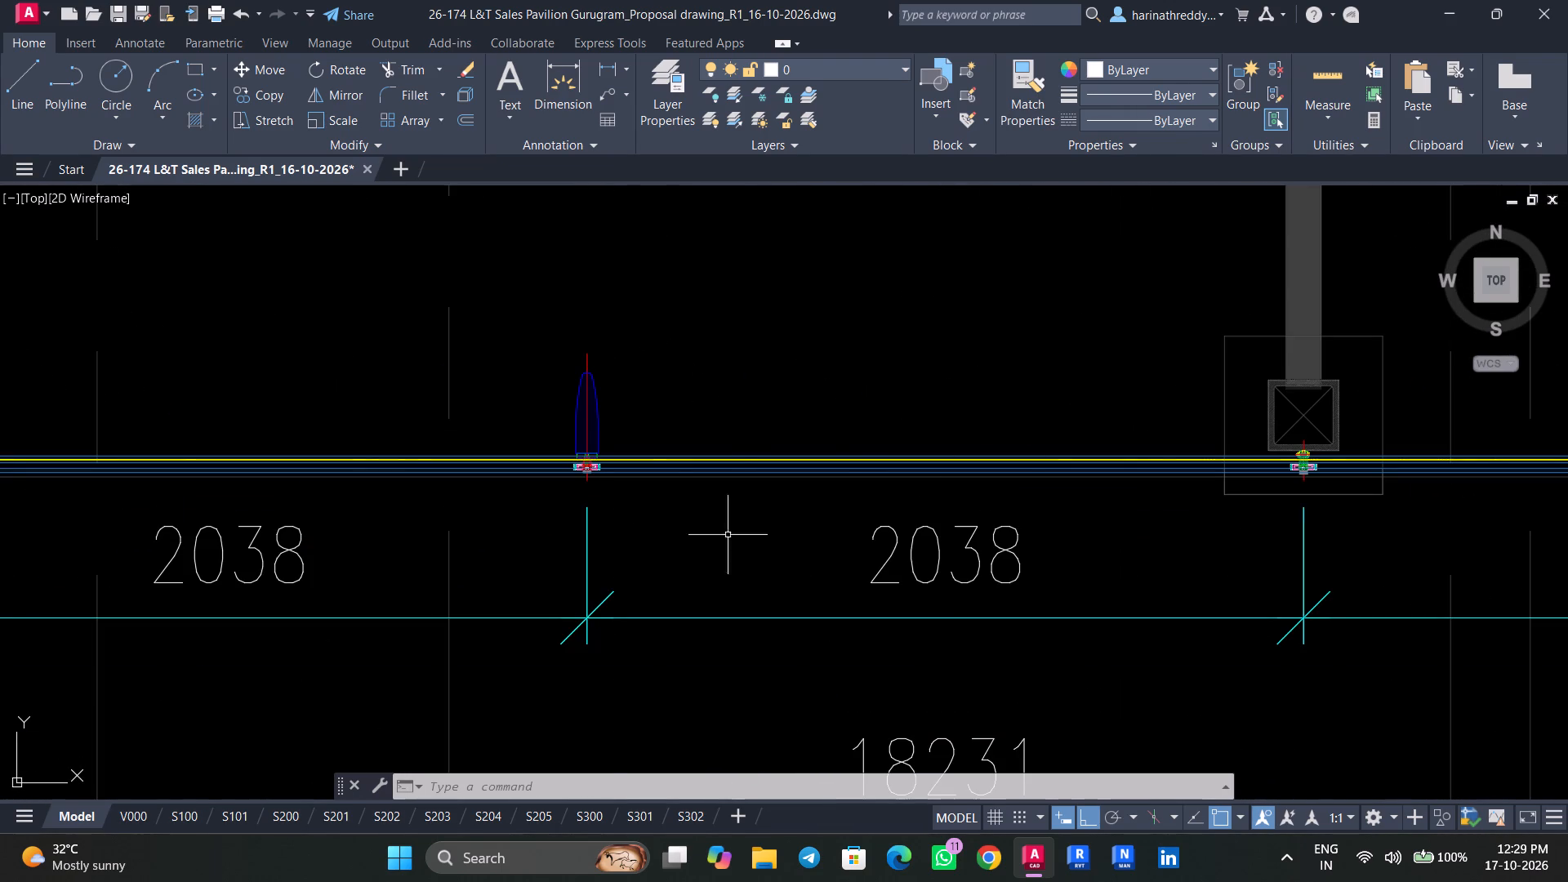
middle_drag(411, 881, 0, 881)
scroll(1297, 434, up, 2)
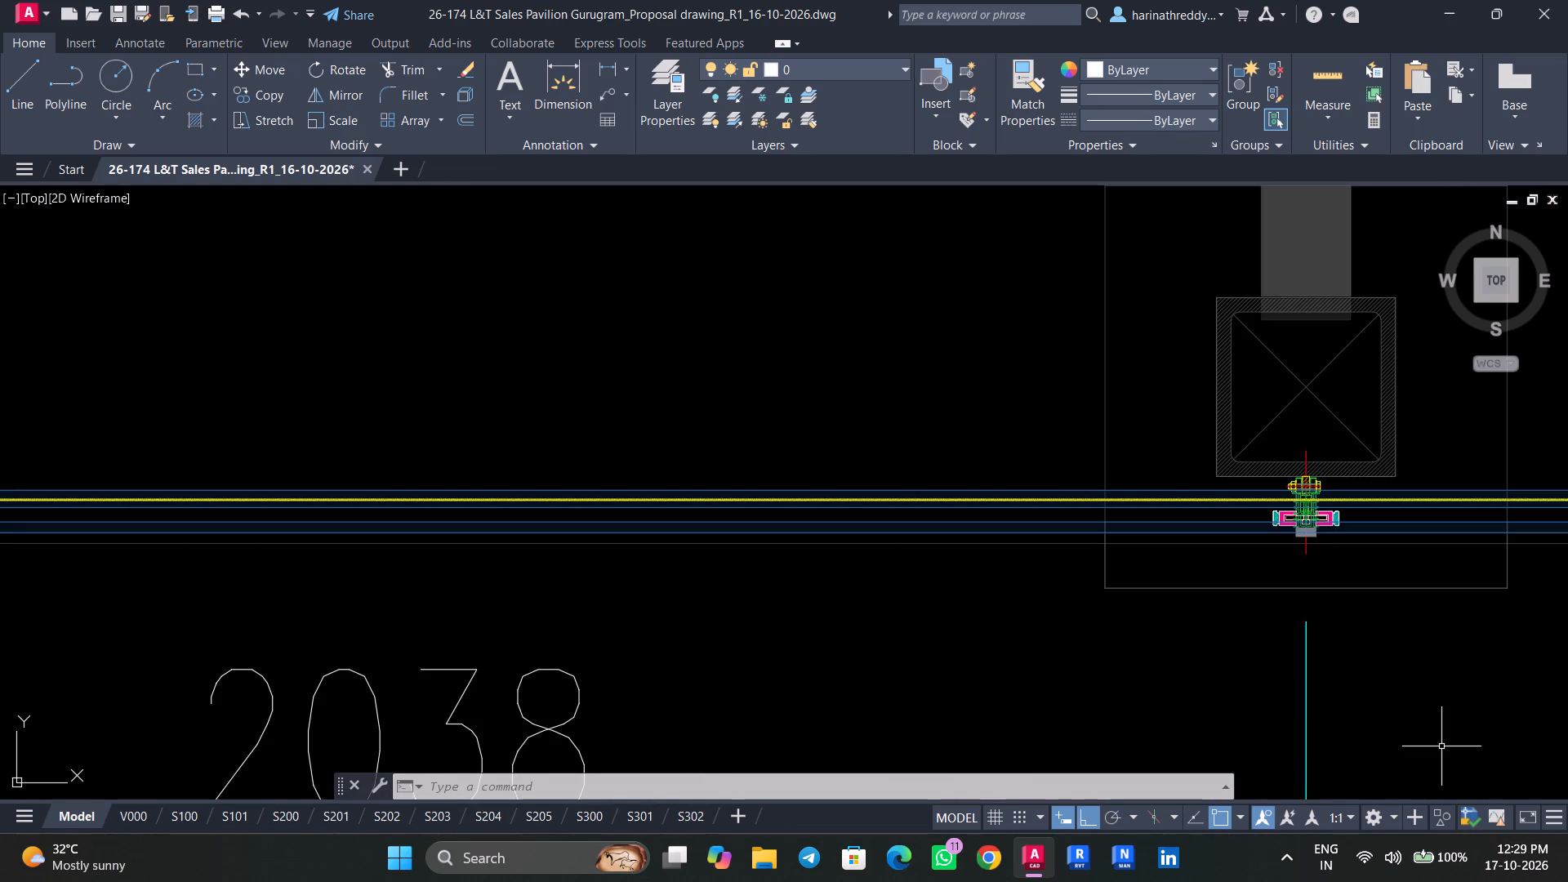
scroll(5, 868, down, 18)
scroll(872, 465, down, 10)
scroll(796, 461, up, 4)
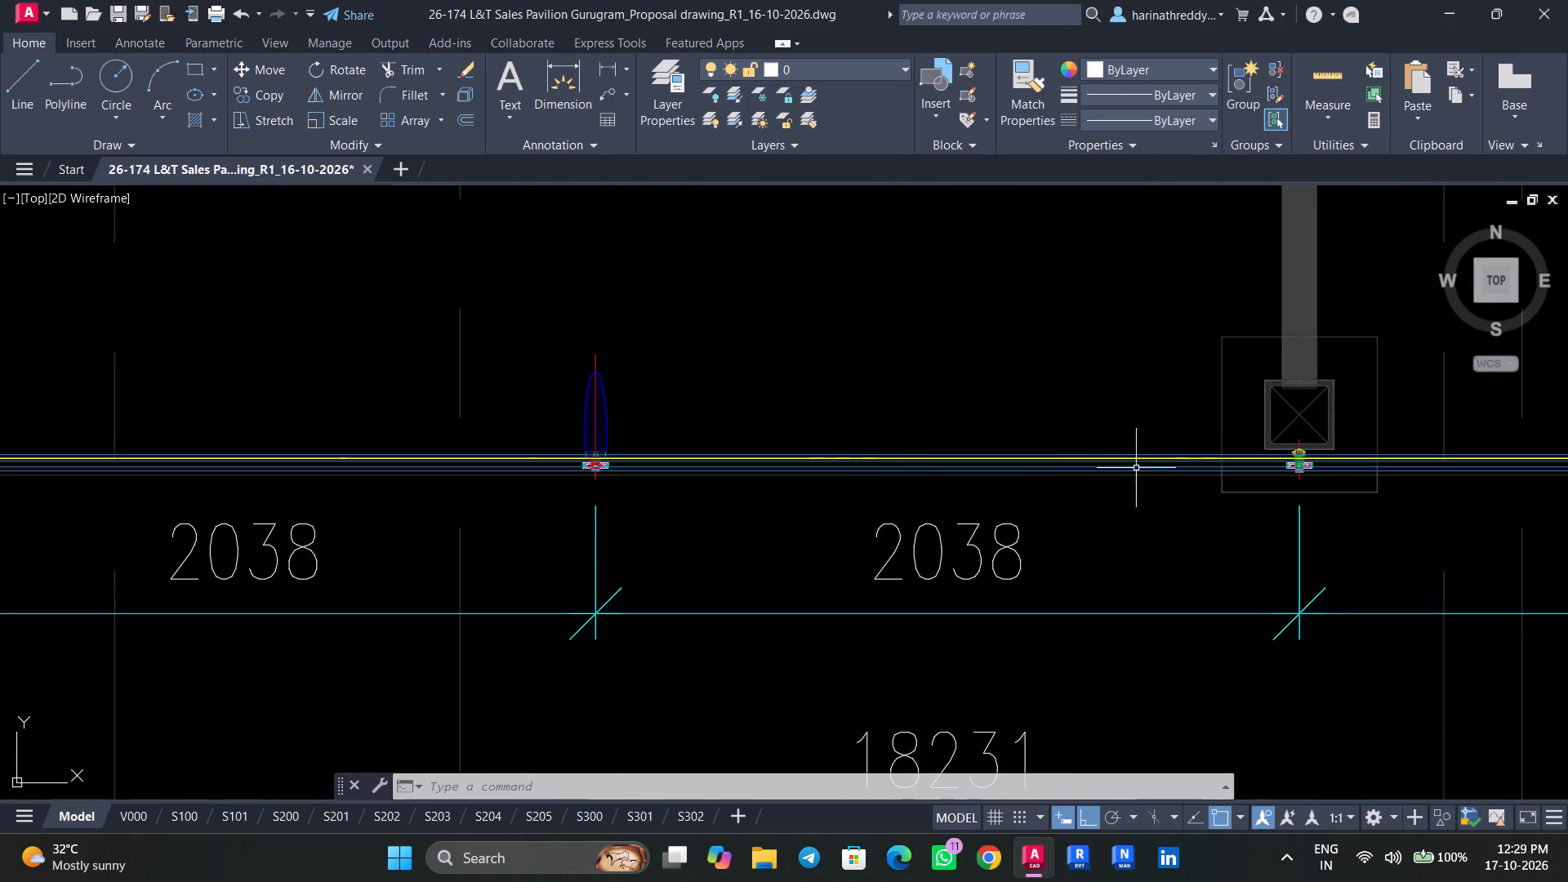
scroll(1269, 441, up, 4)
middle_drag(1267, 470, 702, 421)
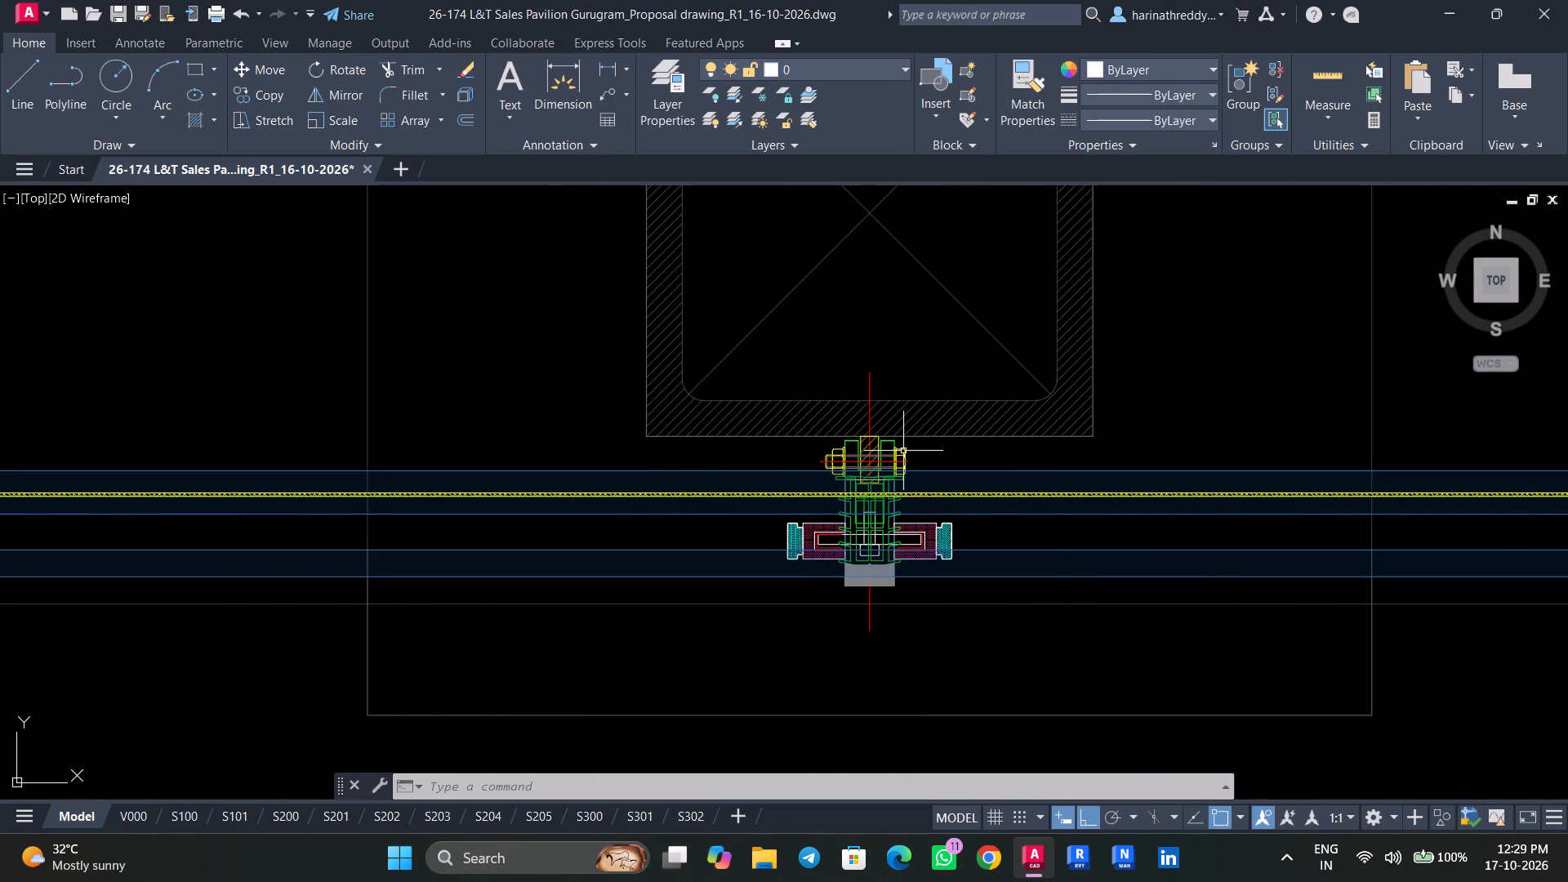
scroll(955, 467, down, 8)
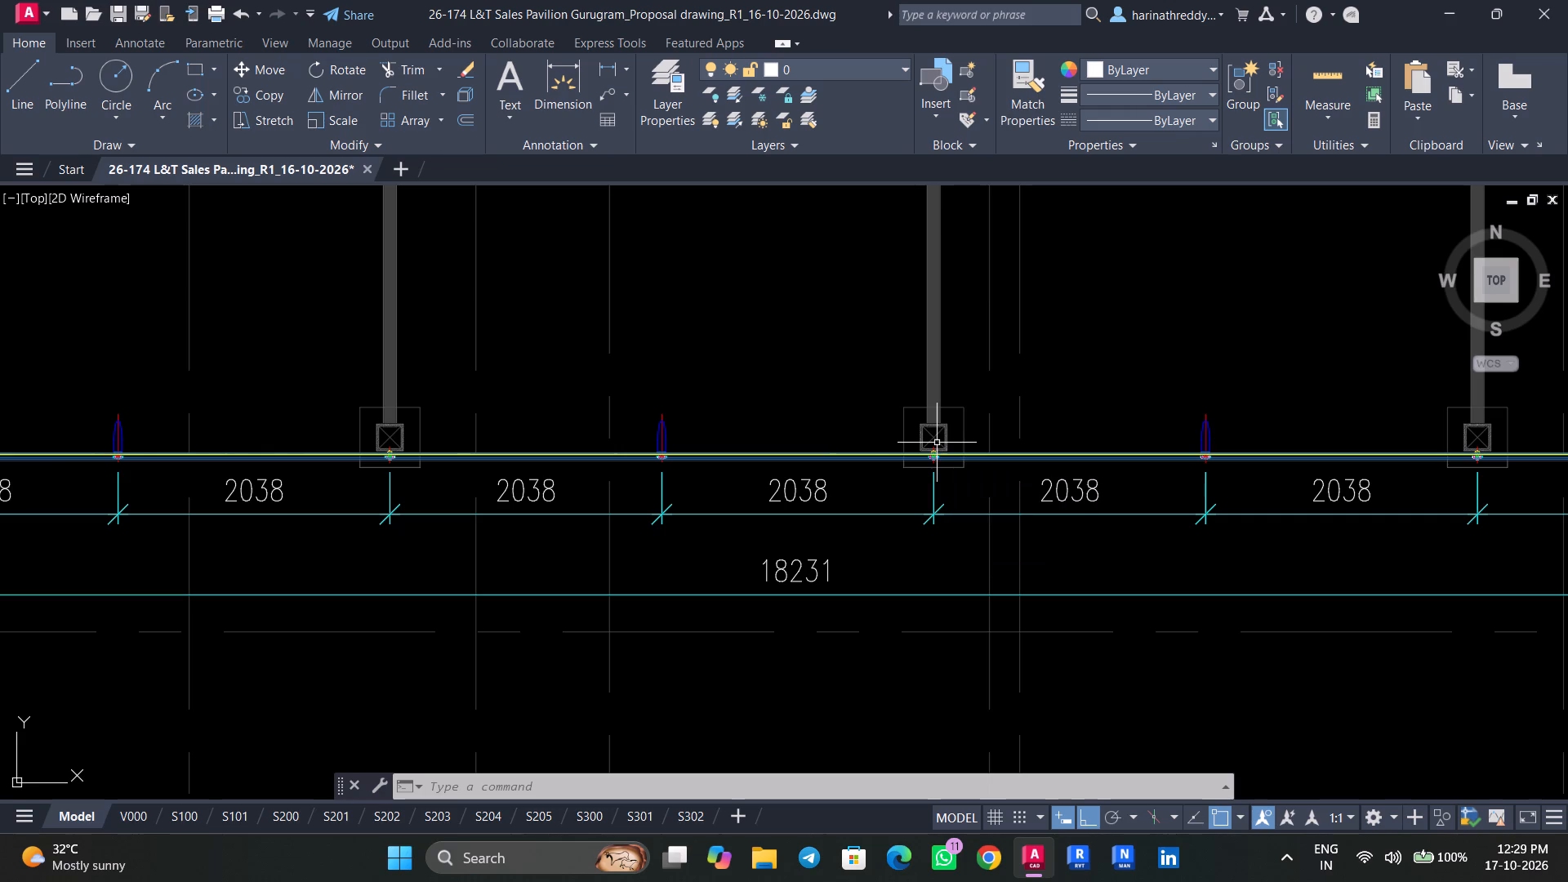
scroll(919, 443, down, 9)
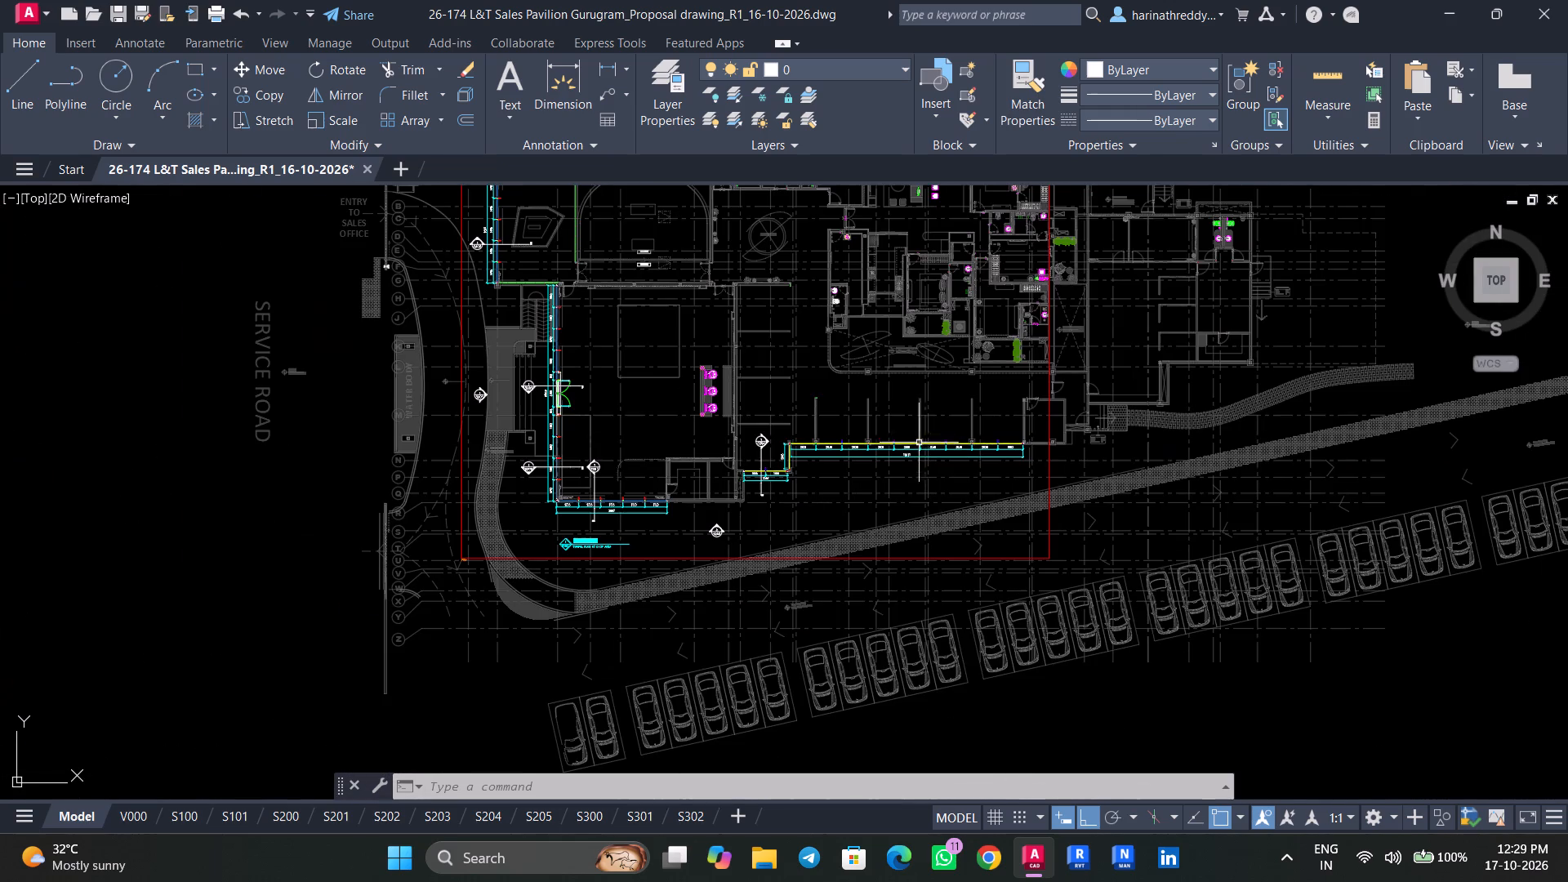
Review the overall pavilion plan, including the 18231 mm glazing run, the interior rooms and the central hall.
middle_drag(956, 411, 881, 465)
middle_drag(1015, 354, 1020, 459)
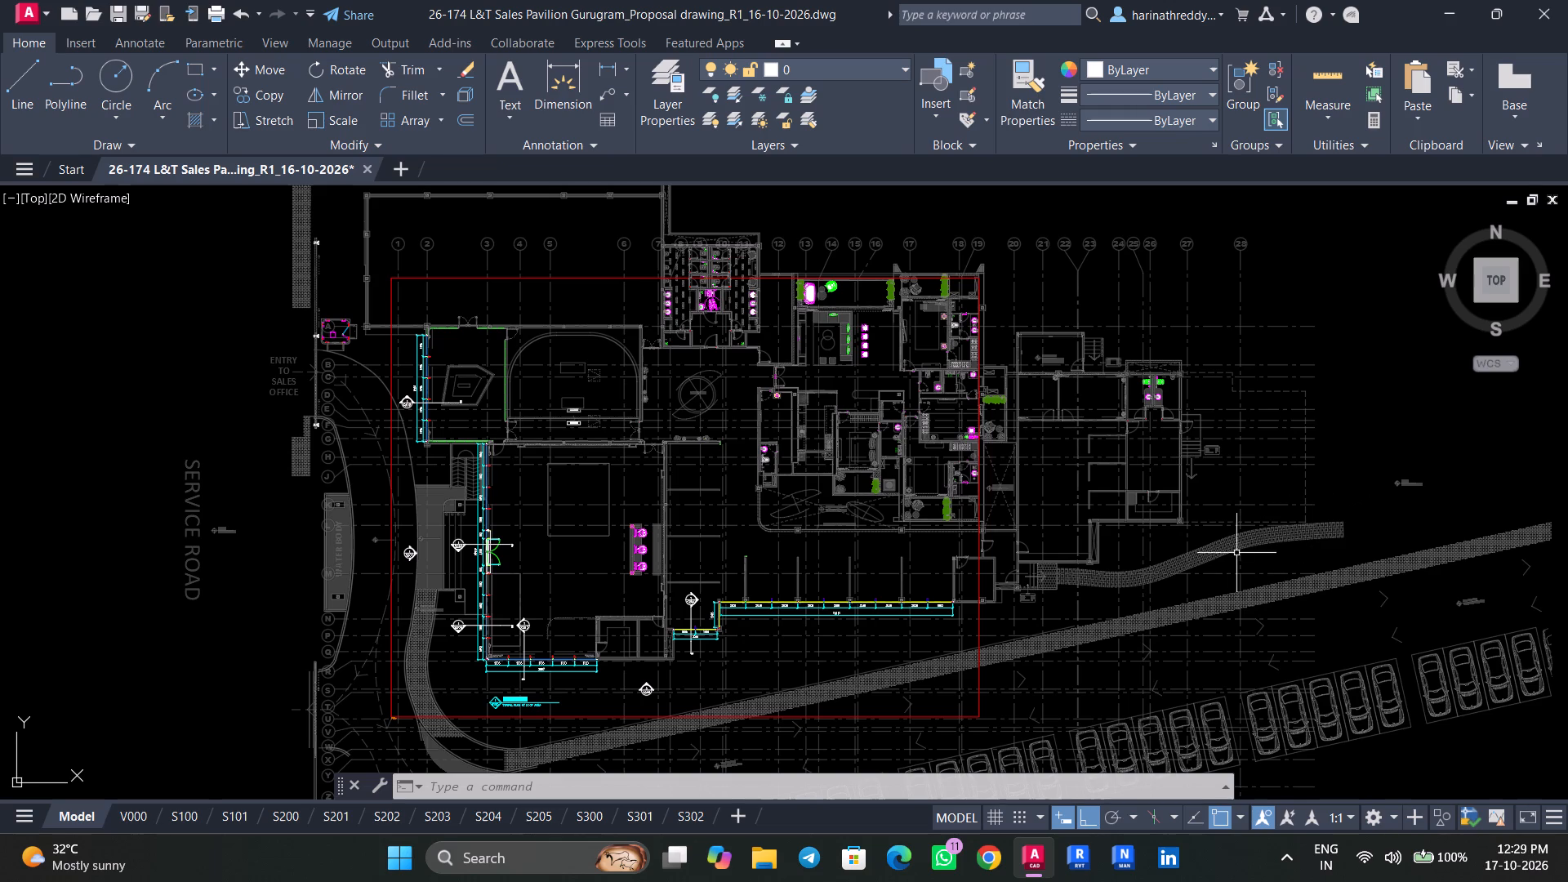
scroll(848, 577, up, 2)
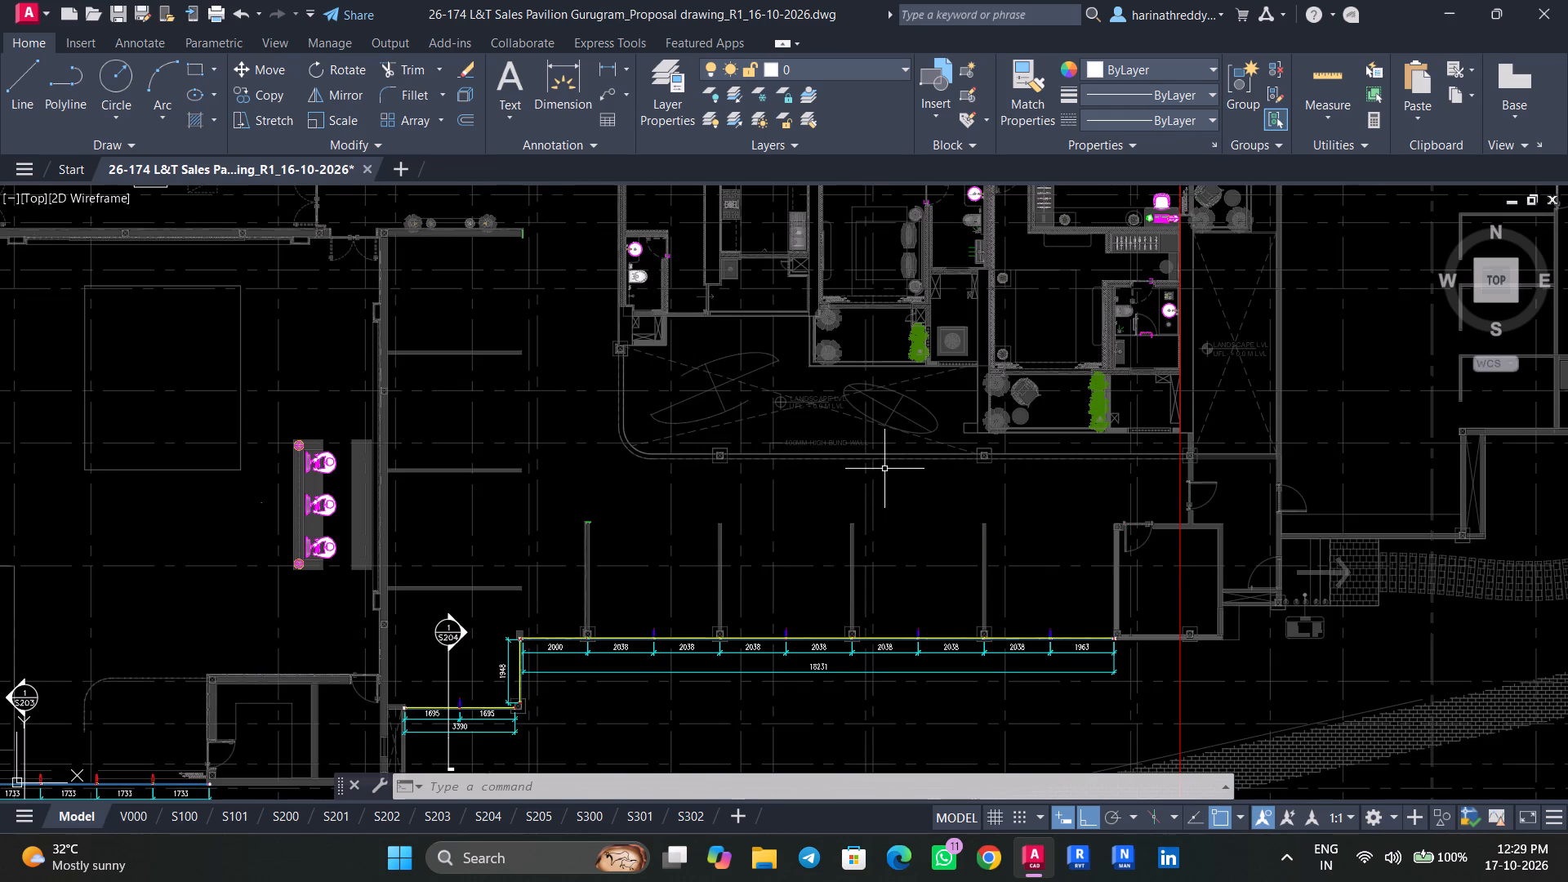
scroll(665, 510, down, 3)
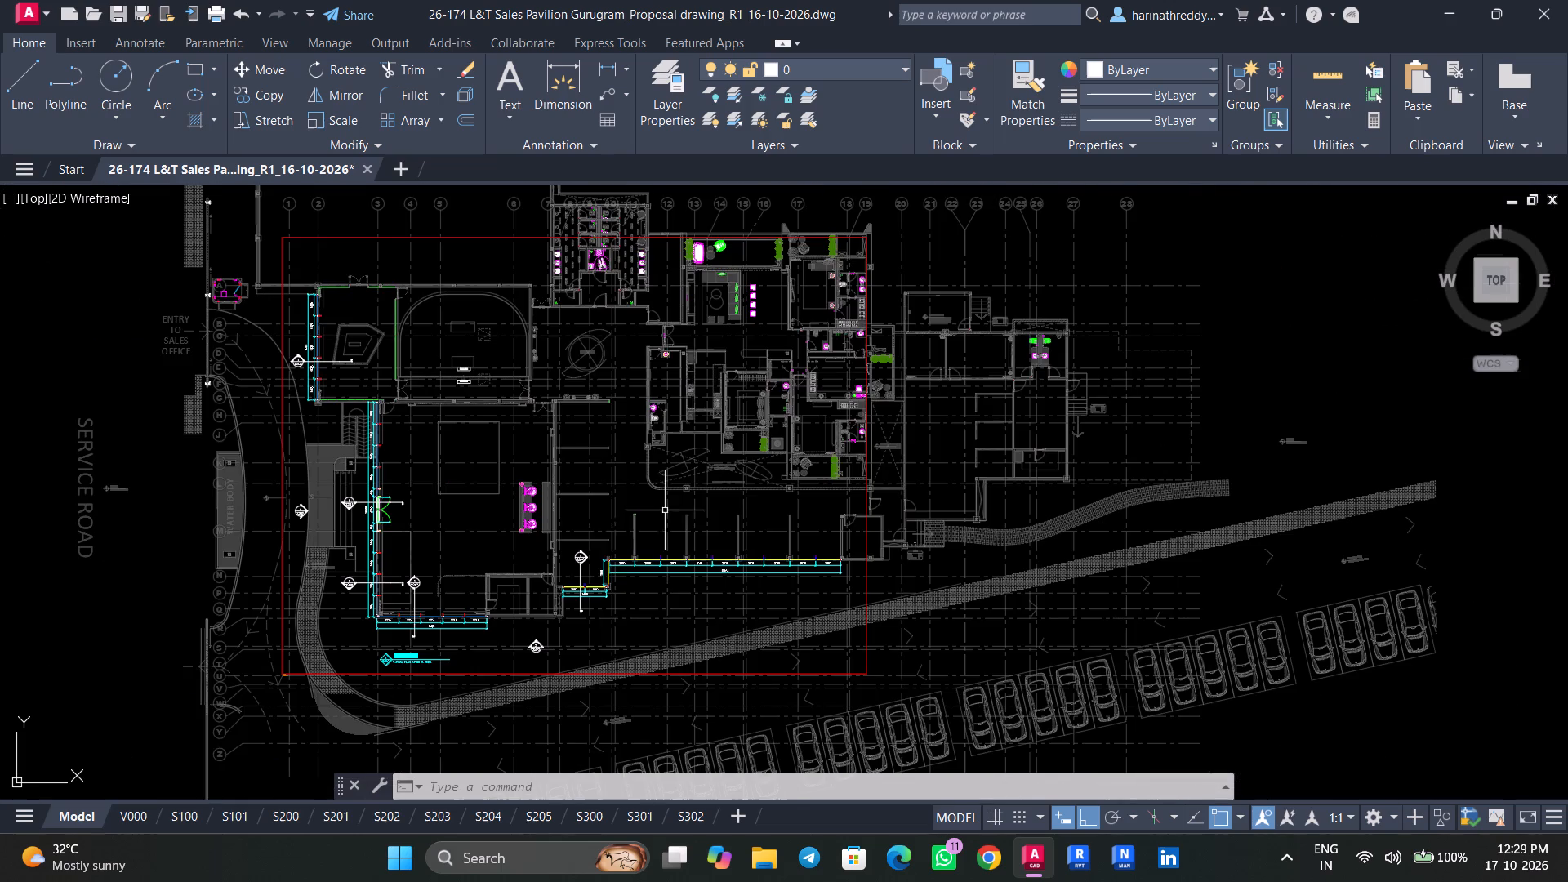
middle_drag(611, 527, 712, 526)
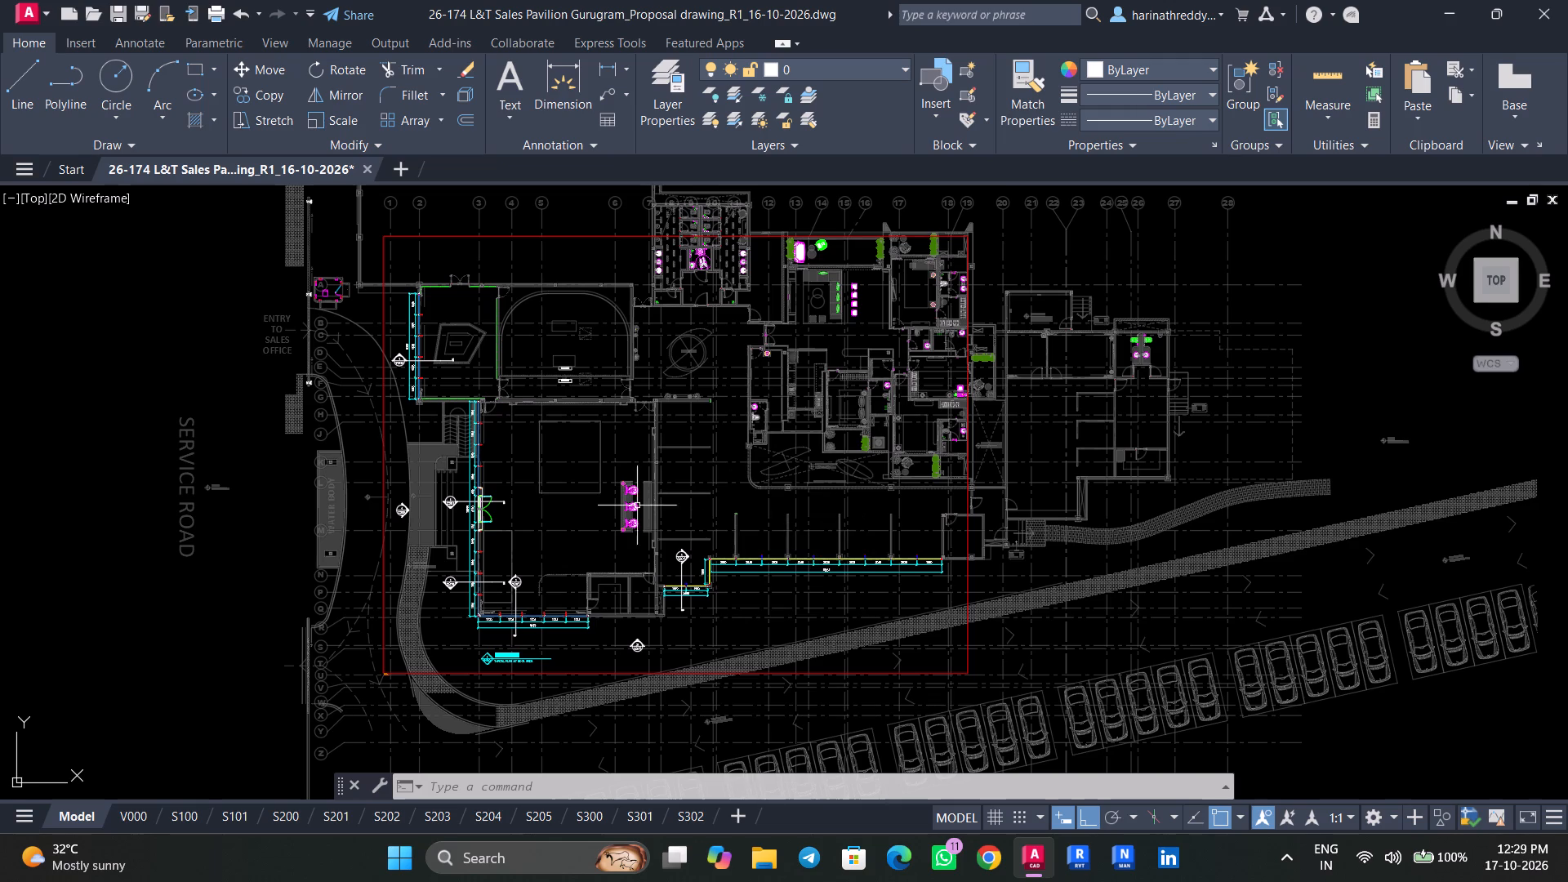
scroll(694, 412, up, 2)
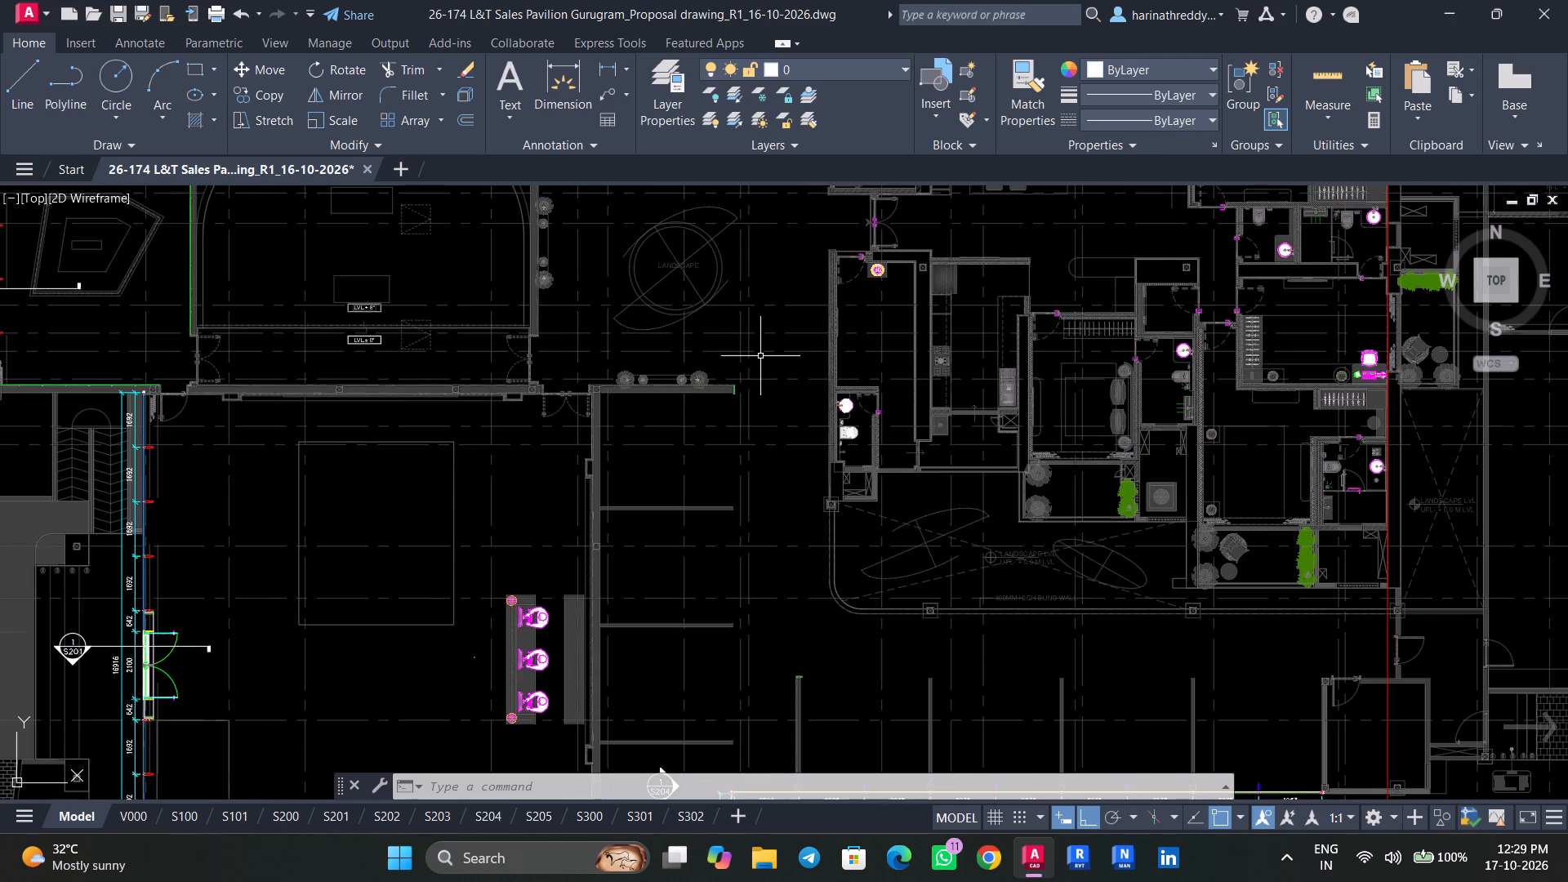
scroll(807, 385, down, 3)
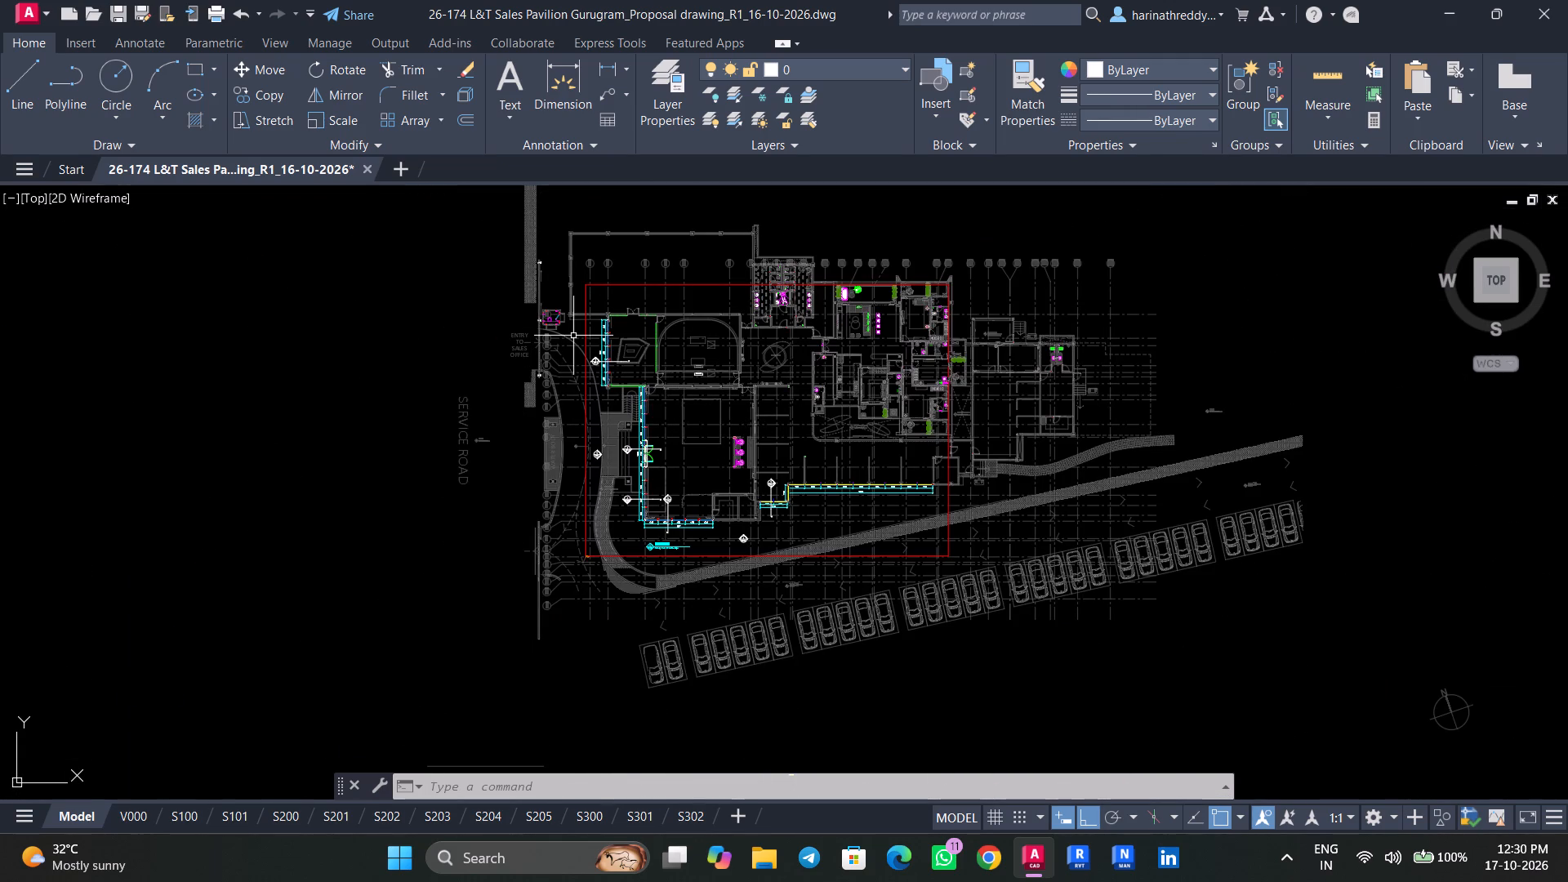
Examine the 8667 mm glazing run with its 1733 mm bays, fins and the corner with the west facade.
scroll(731, 517, up, 3)
middle_drag(595, 605, 747, 492)
scroll(689, 524, down, 2)
scroll(711, 483, up, 3)
scroll(862, 370, up, 1)
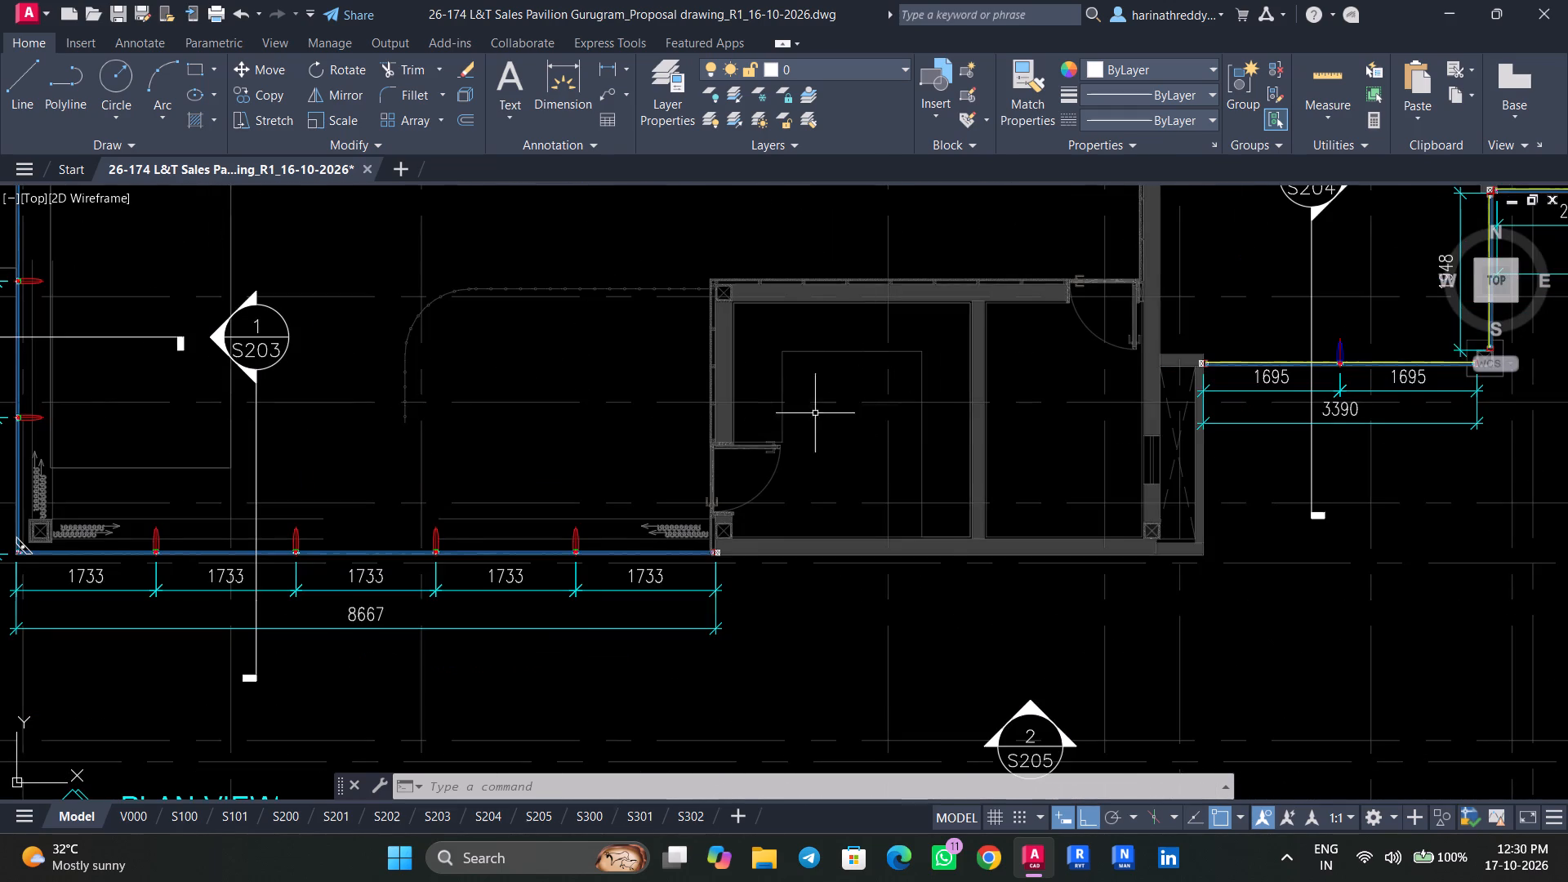
scroll(751, 479, up, 1)
scroll(736, 534, down, 2)
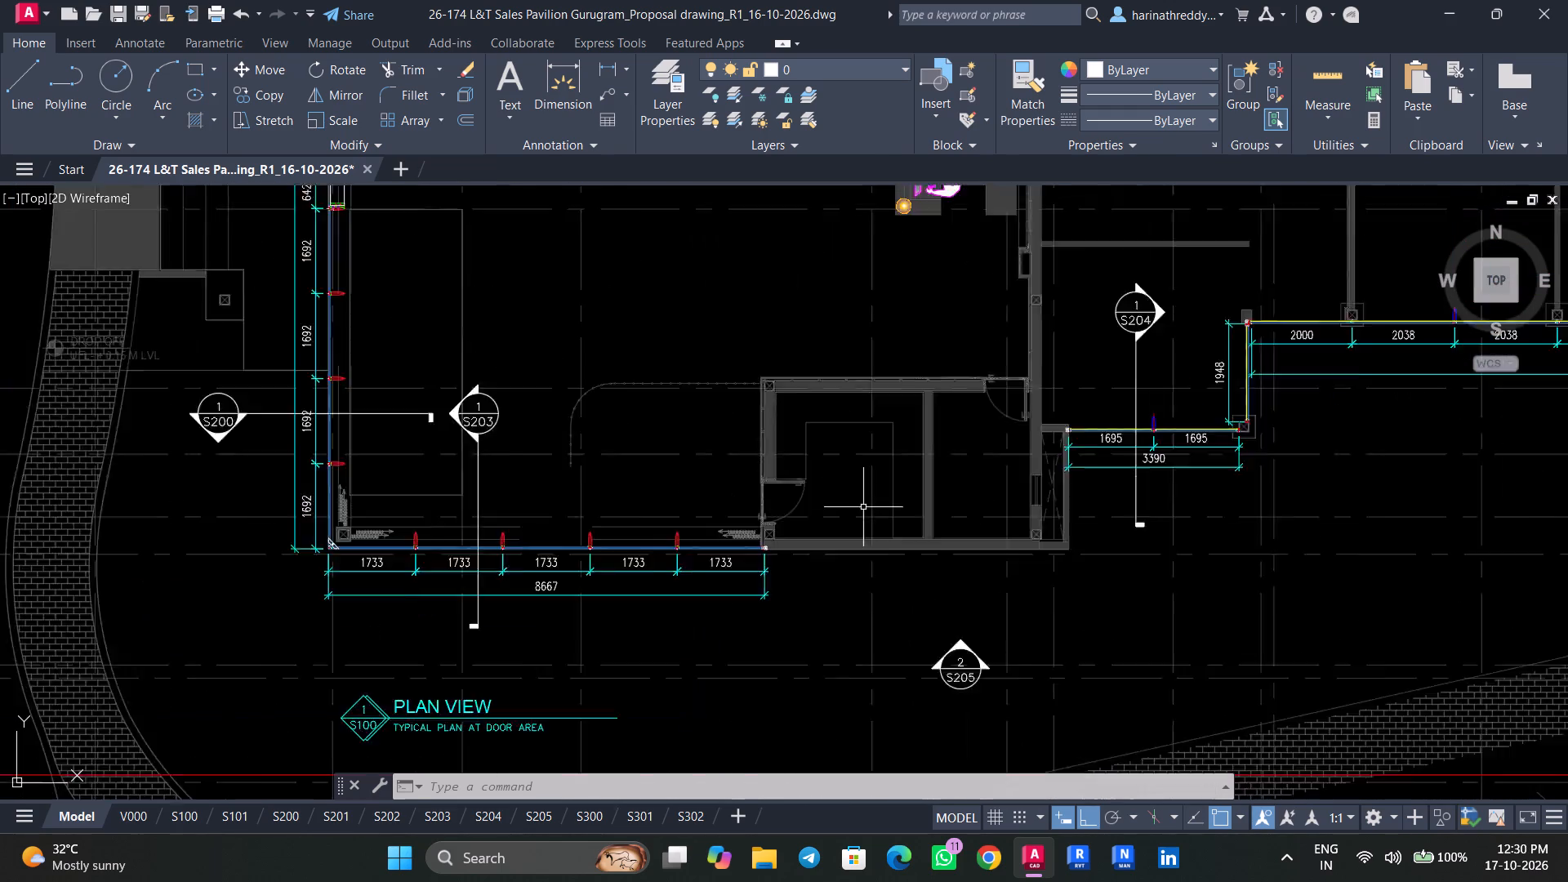
scroll(866, 507, down, 1)
scroll(614, 505, up, 3)
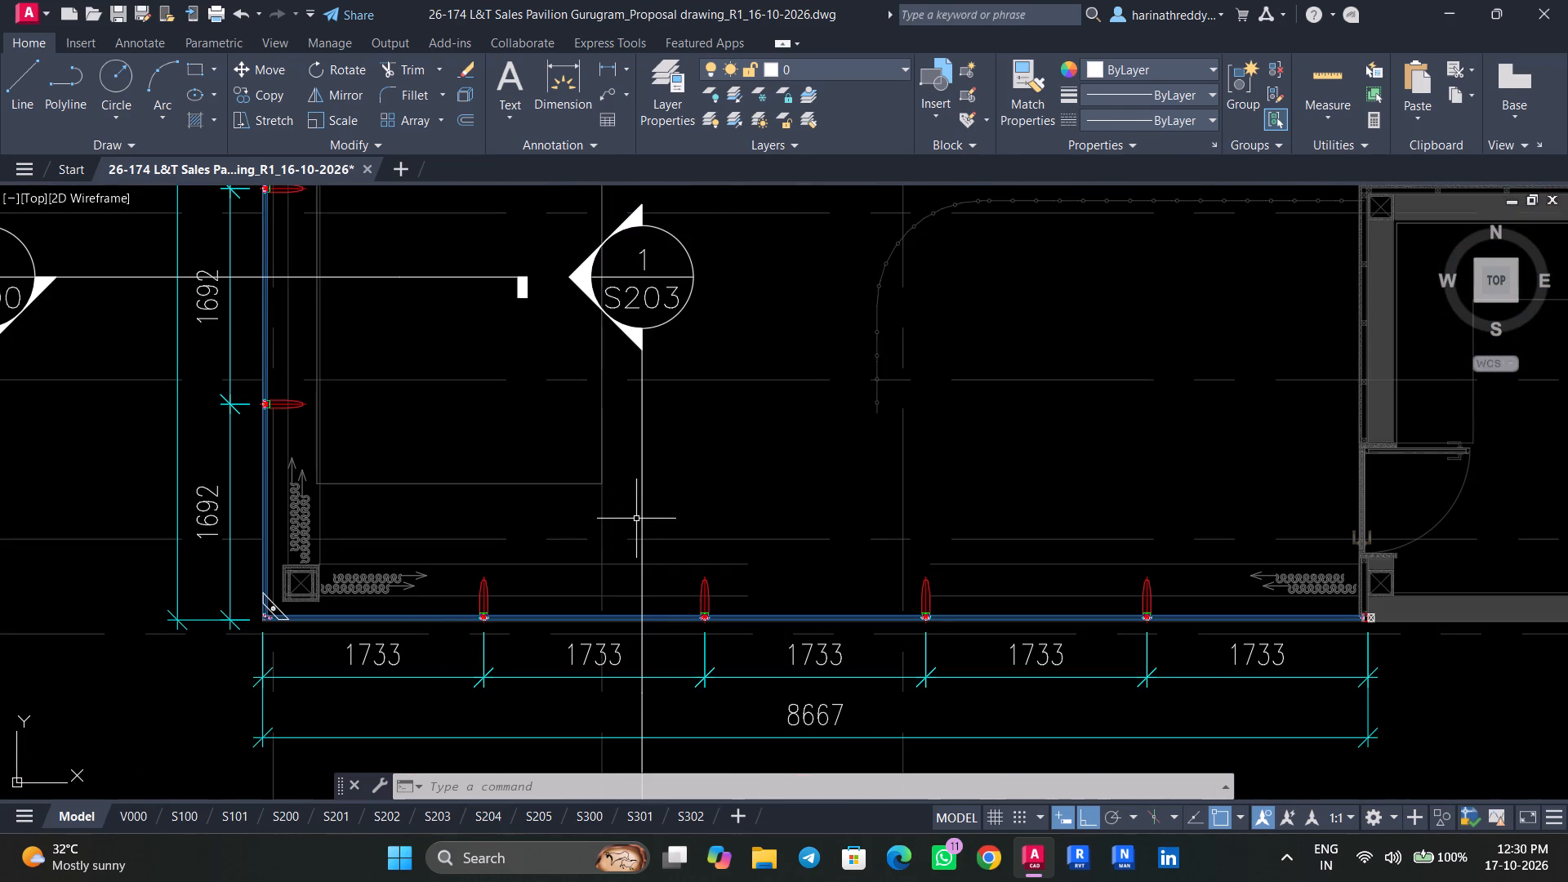
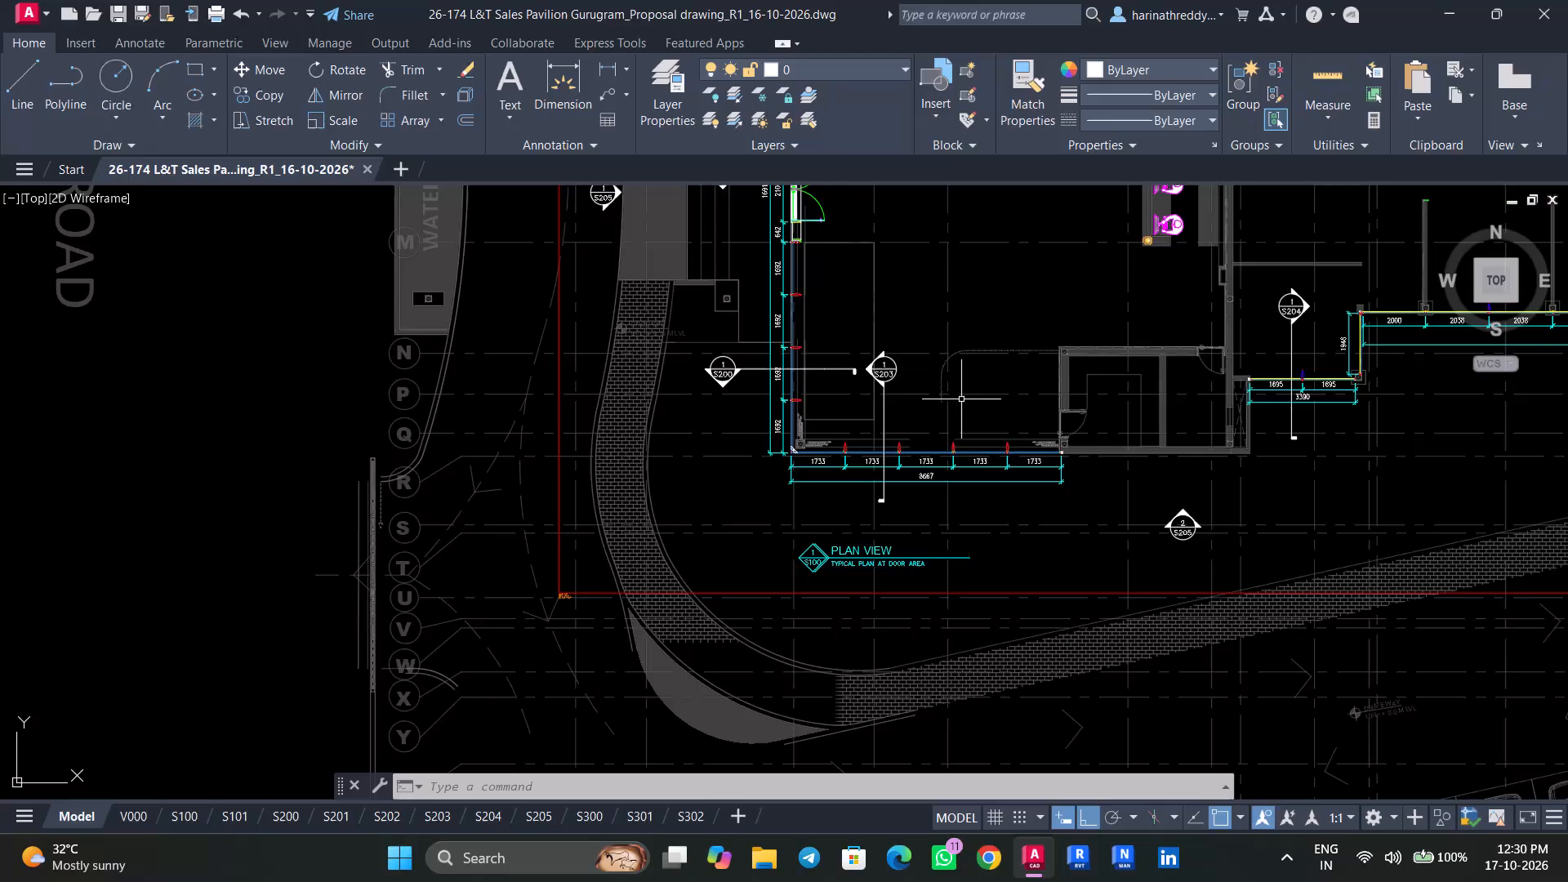
Examine the finned mullions along the 8667 mm glazing run and its eastern end where it meets the wall.
scroll(961, 399, down, 2)
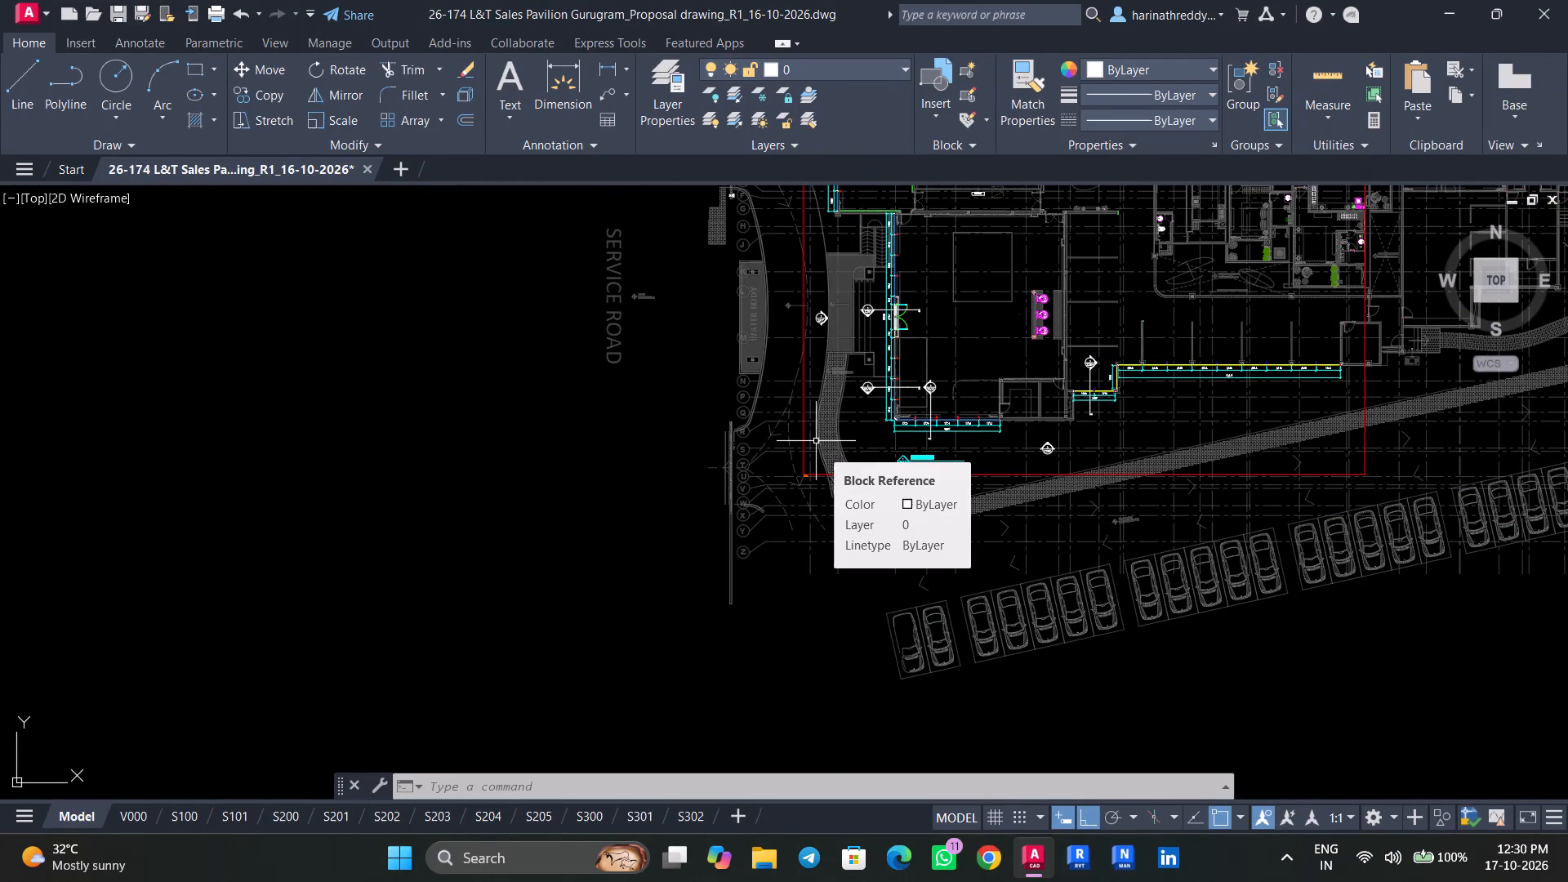
scroll(949, 385, up, 6)
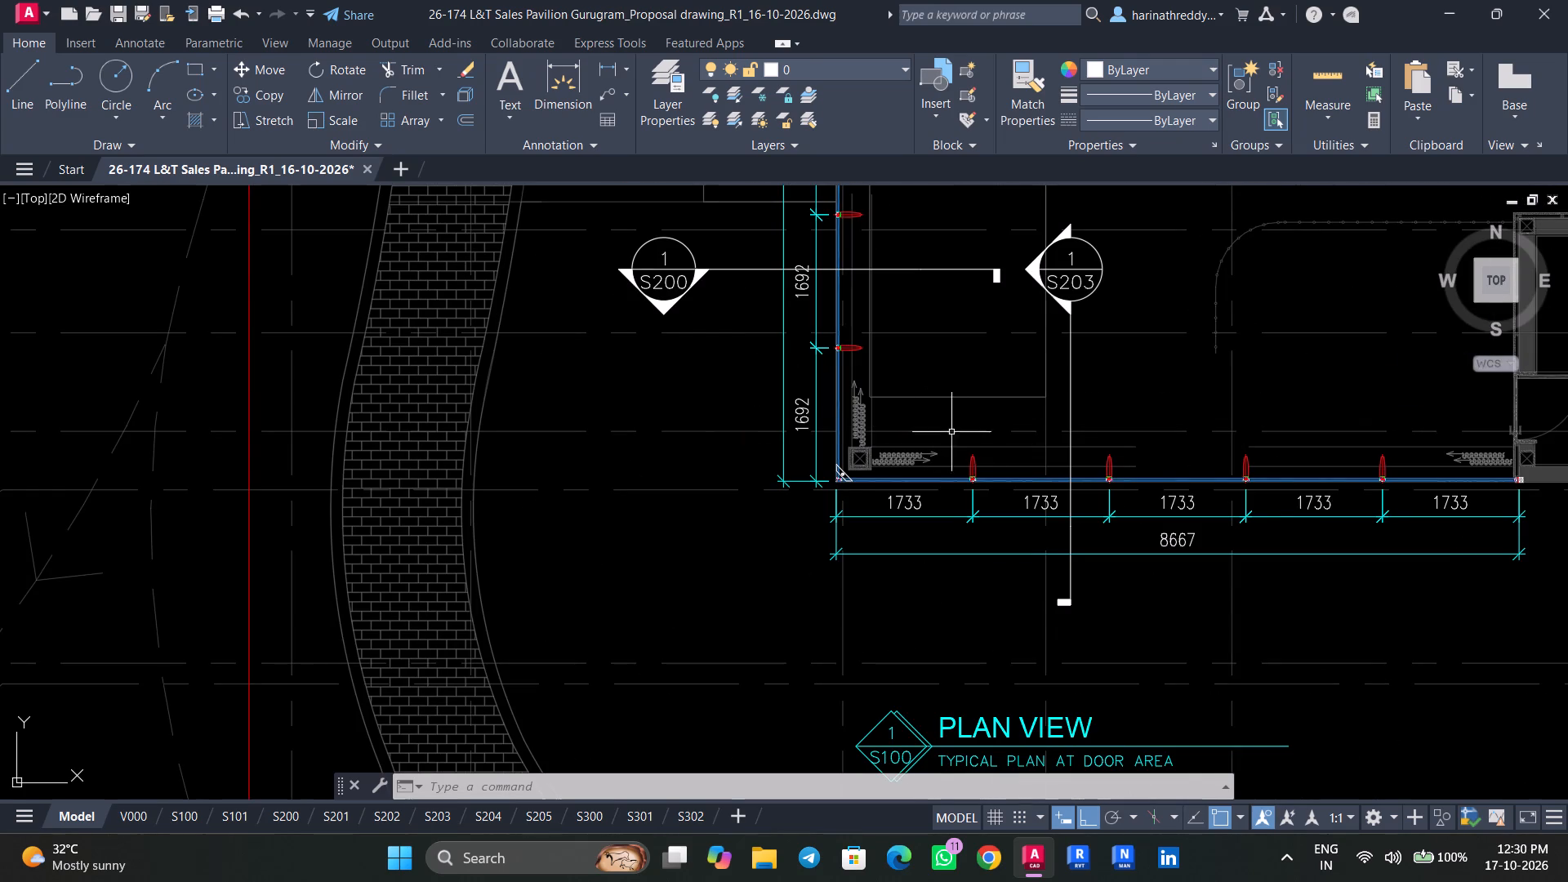
middle_drag(1067, 448, 706, 433)
scroll(795, 439, up, 2)
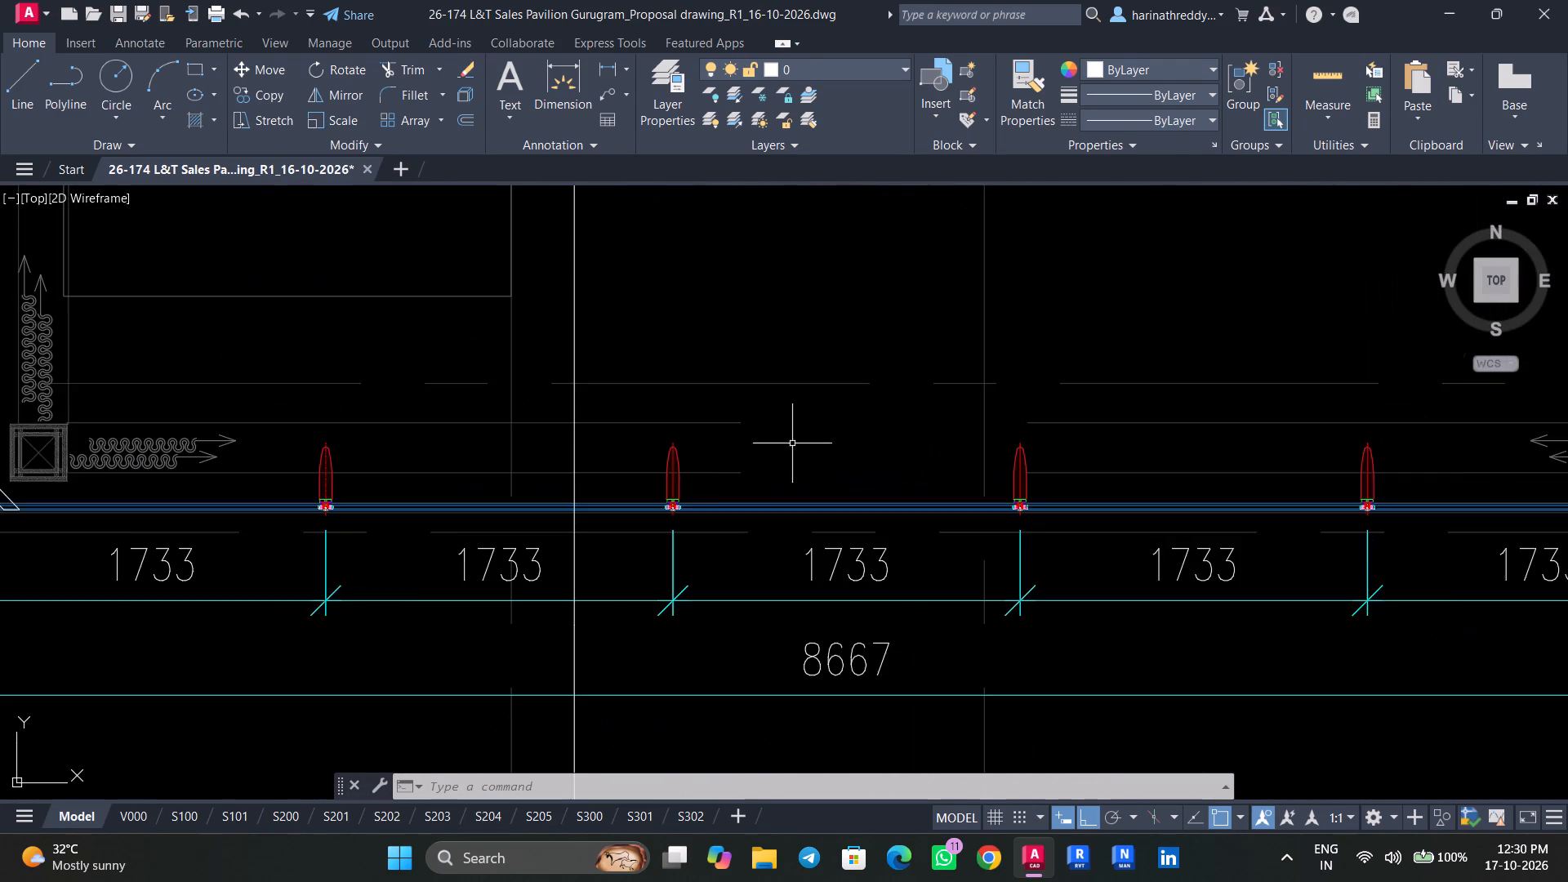
scroll(697, 464, up, 2)
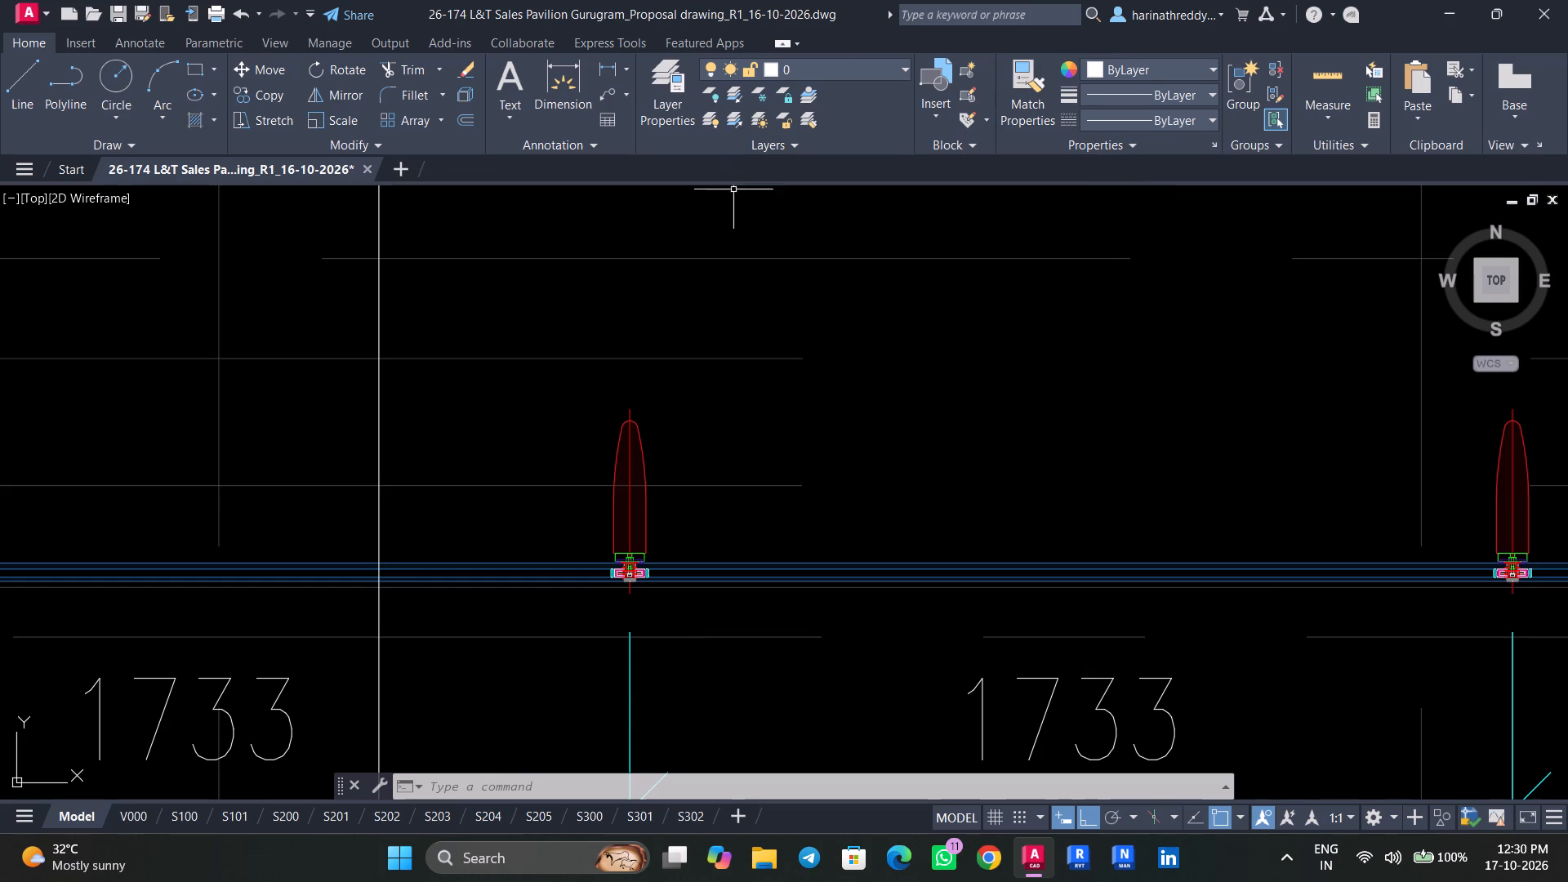
scroll(819, 287, down, 5)
scroll(1042, 307, up, 5)
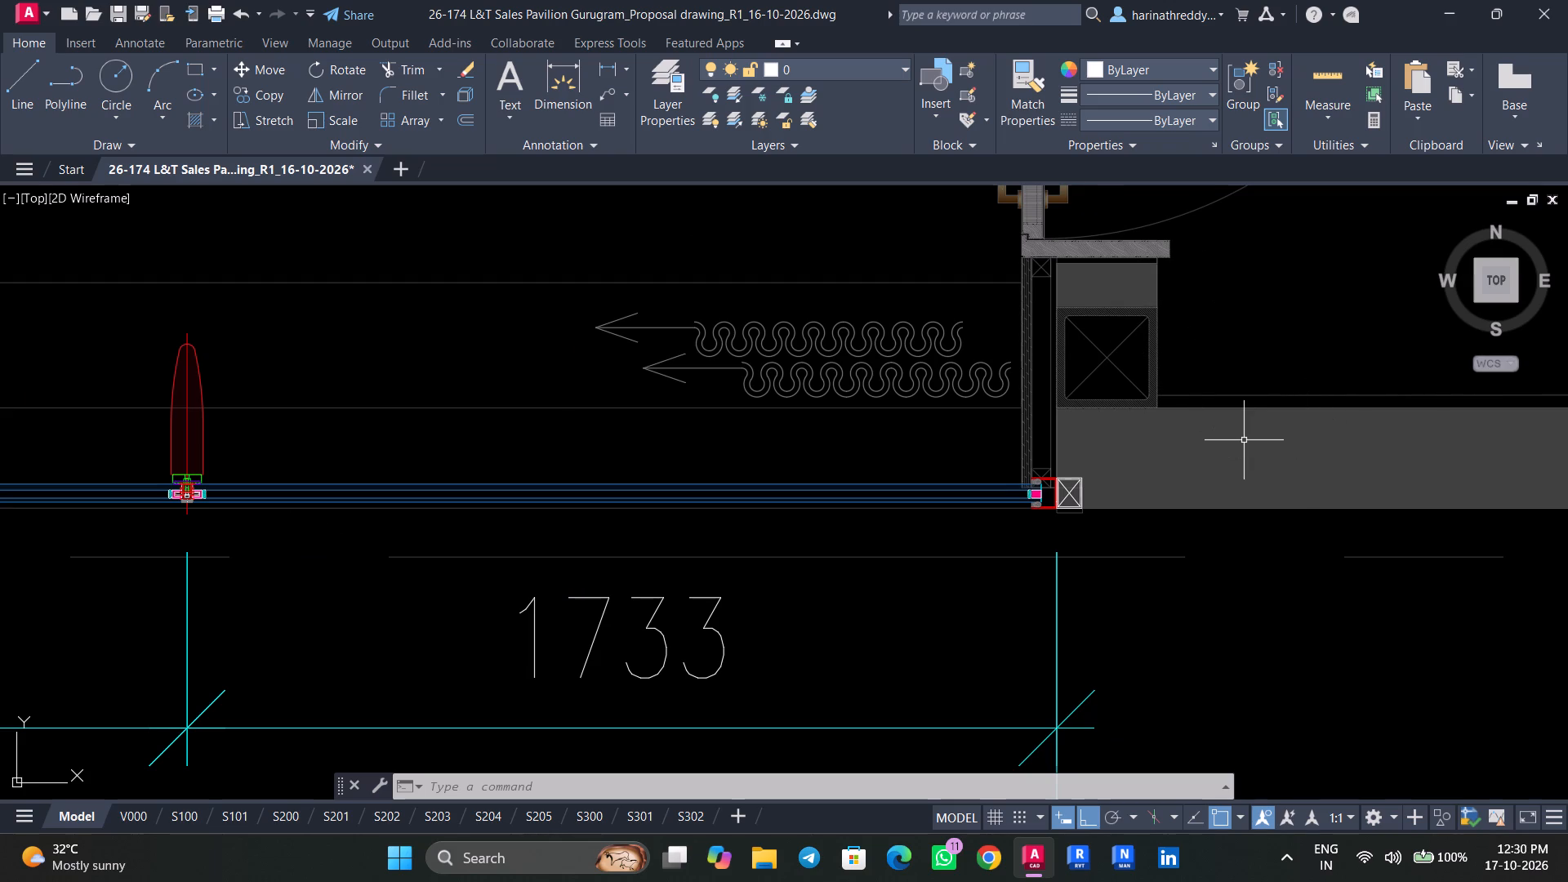
middle_drag(1311, 490, 878, 441)
scroll(875, 440, down, 3)
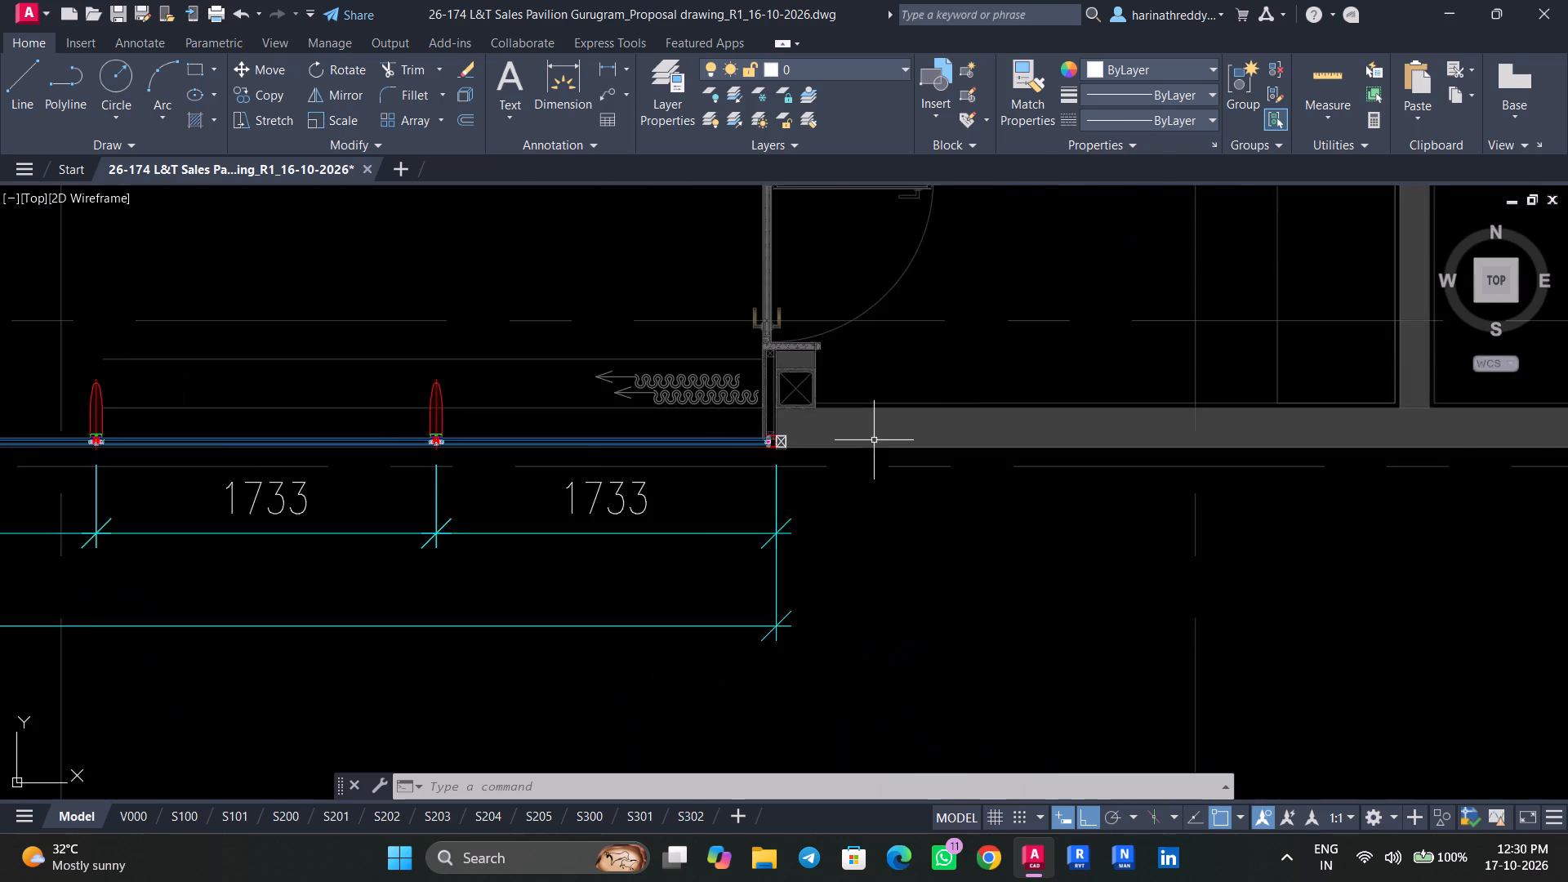
scroll(874, 440, down, 6)
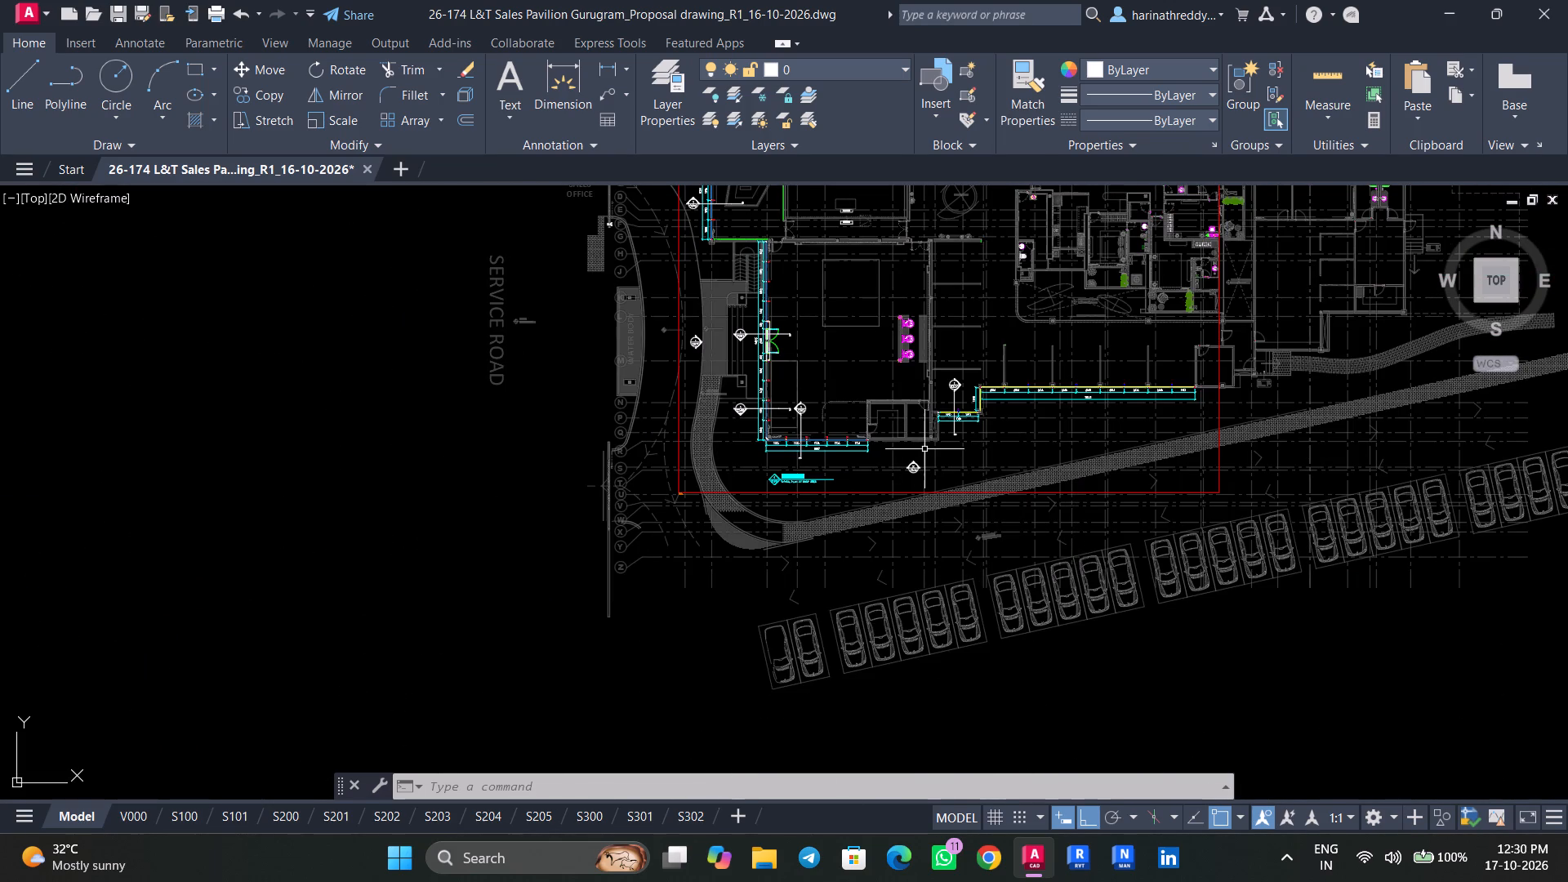
Examine the southwest corner of the 8667 mm glazing run, including the diagonal corner piece, end mullions and adjacent column.
scroll(782, 413, up, 4)
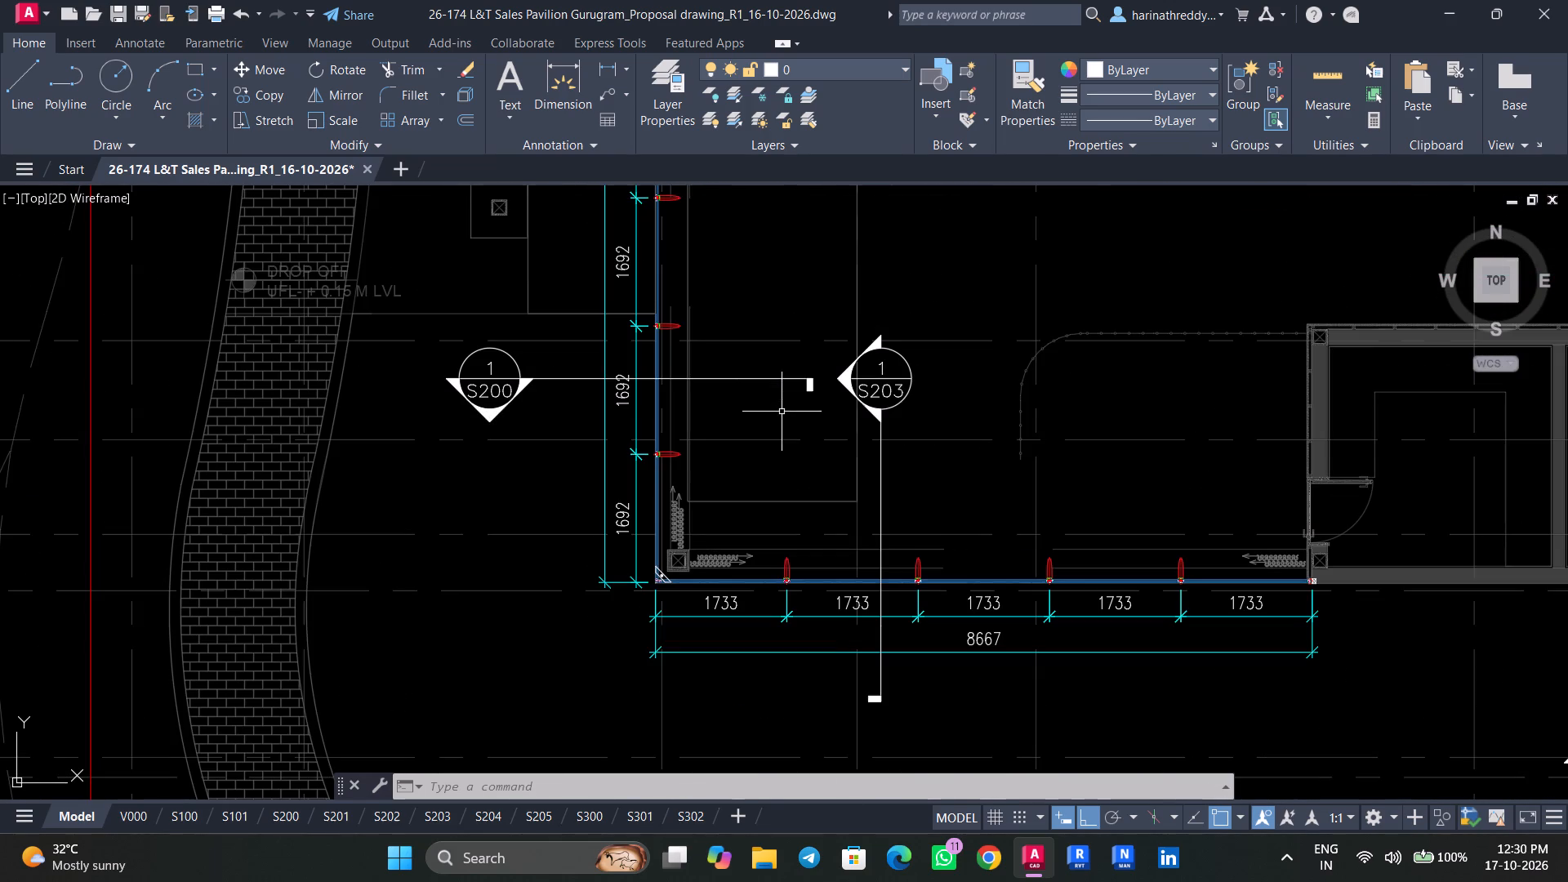
scroll(761, 564, up, 4)
scroll(653, 617, up, 1)
middle_drag(653, 618, 871, 453)
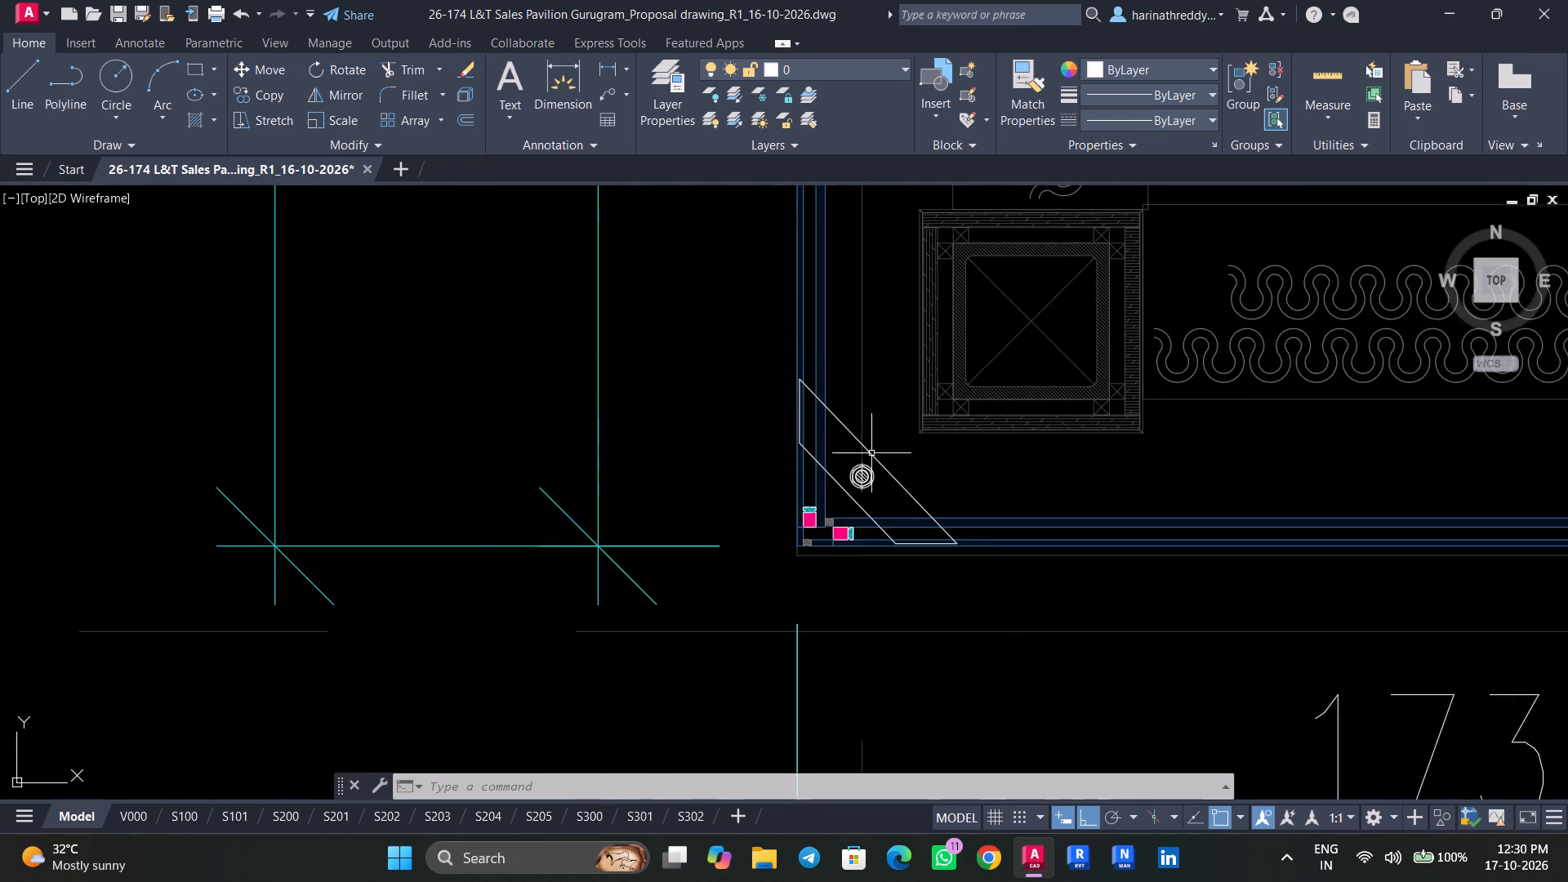
scroll(826, 492, up, 3)
scroll(836, 477, down, 4)
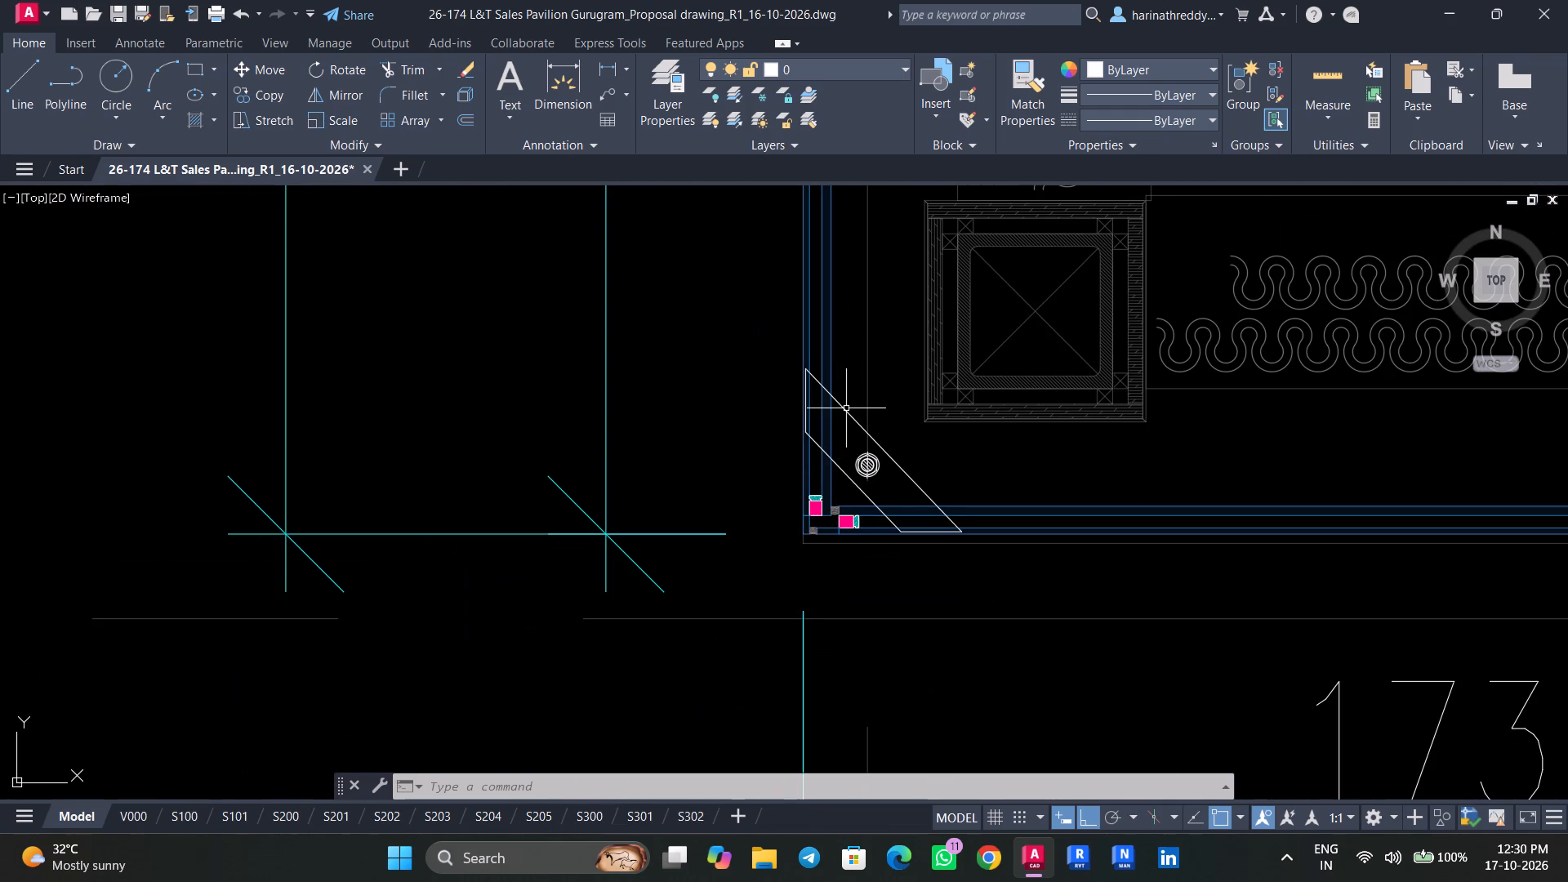
scroll(1049, 0, down, 10)
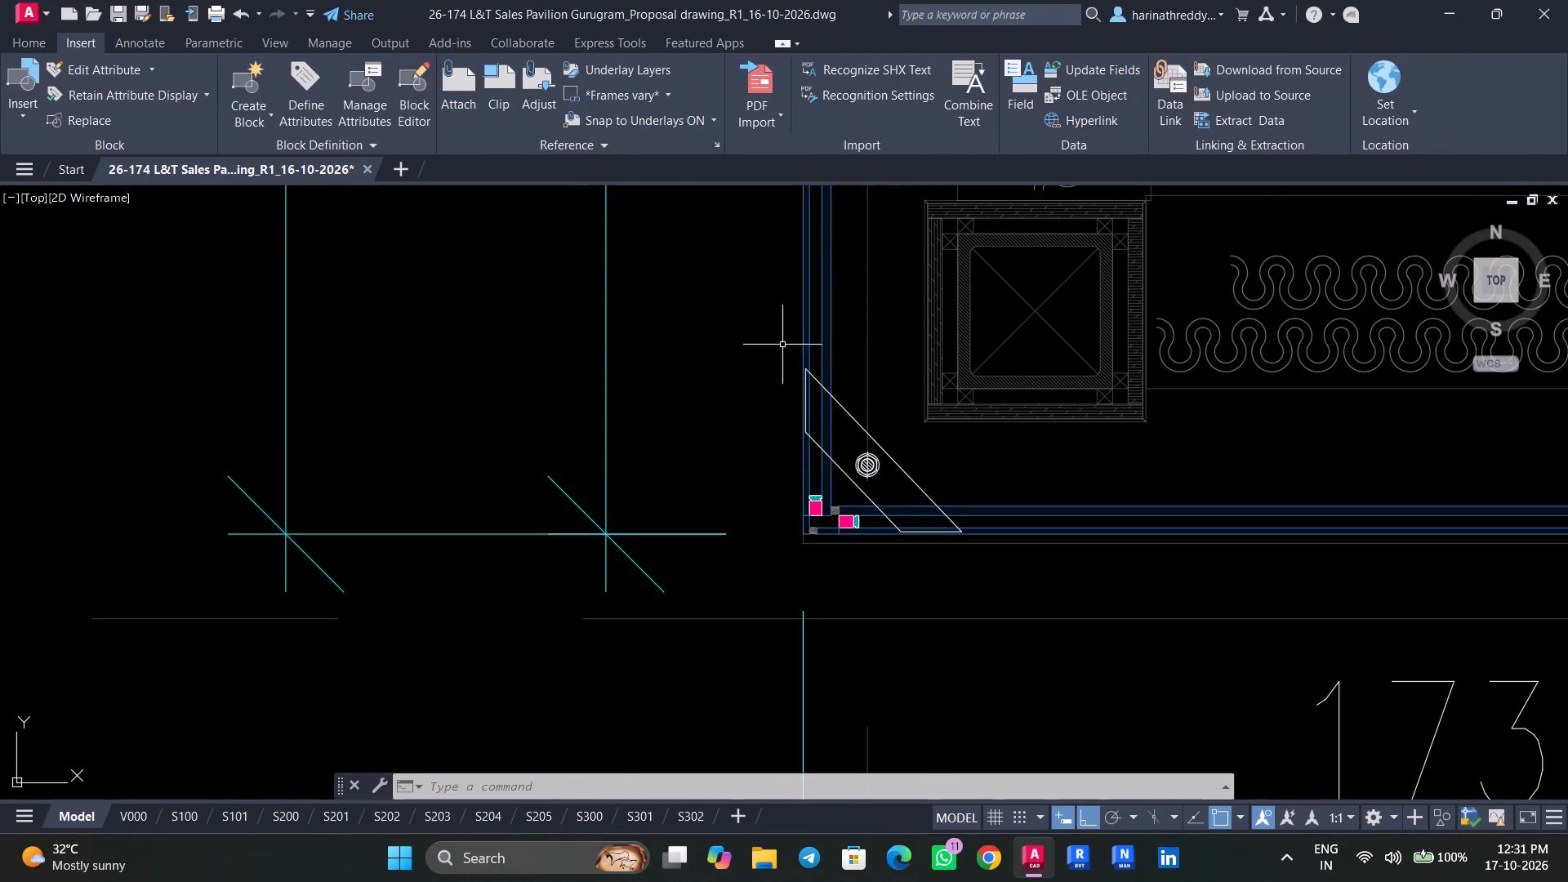
scroll(862, 323, down, 5)
scroll(795, 363, down, 4)
middle_drag(868, 383, 803, 403)
scroll(745, 394, up, 3)
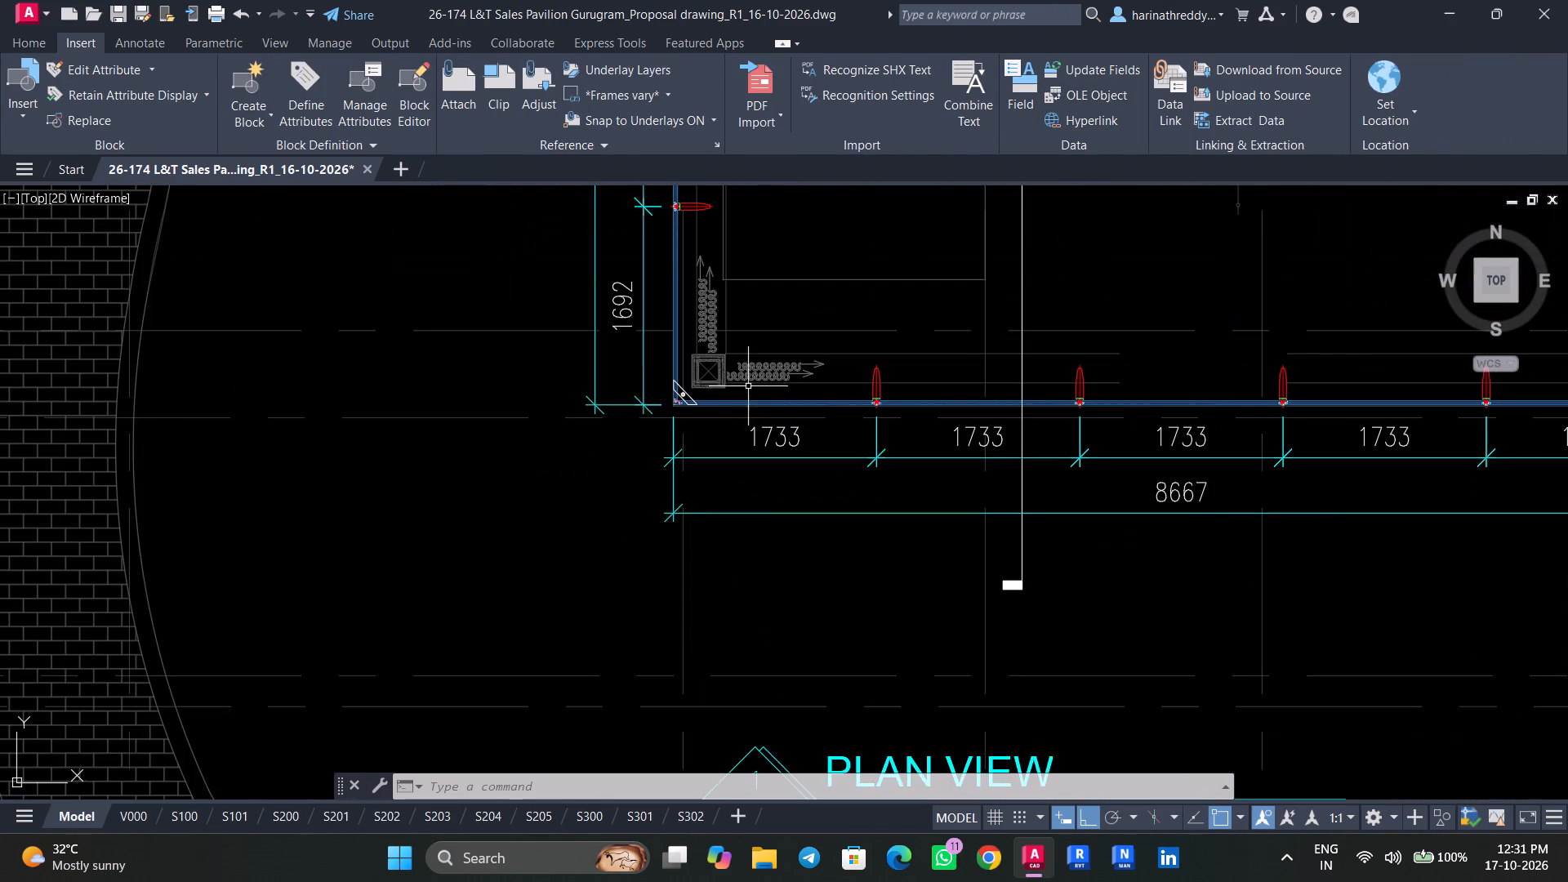
scroll(737, 364, up, 3)
middle_drag(652, 367, 777, 343)
scroll(772, 341, up, 2)
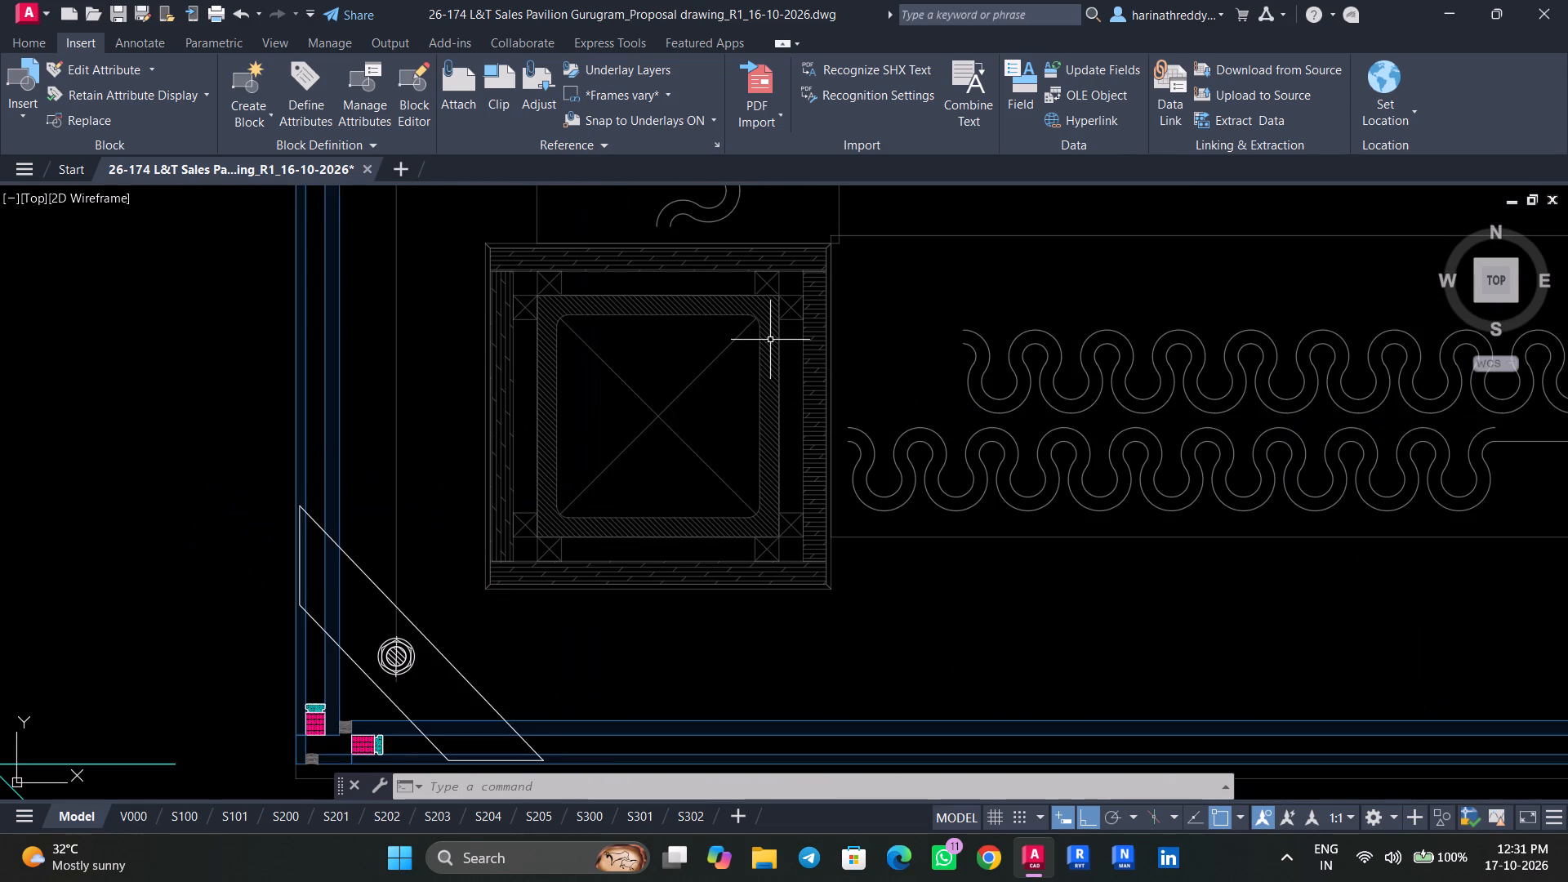
Review the pavilion's southern glazing runs in the context of the overall site plan.
scroll(501, 351, down, 4)
scroll(441, 403, down, 5)
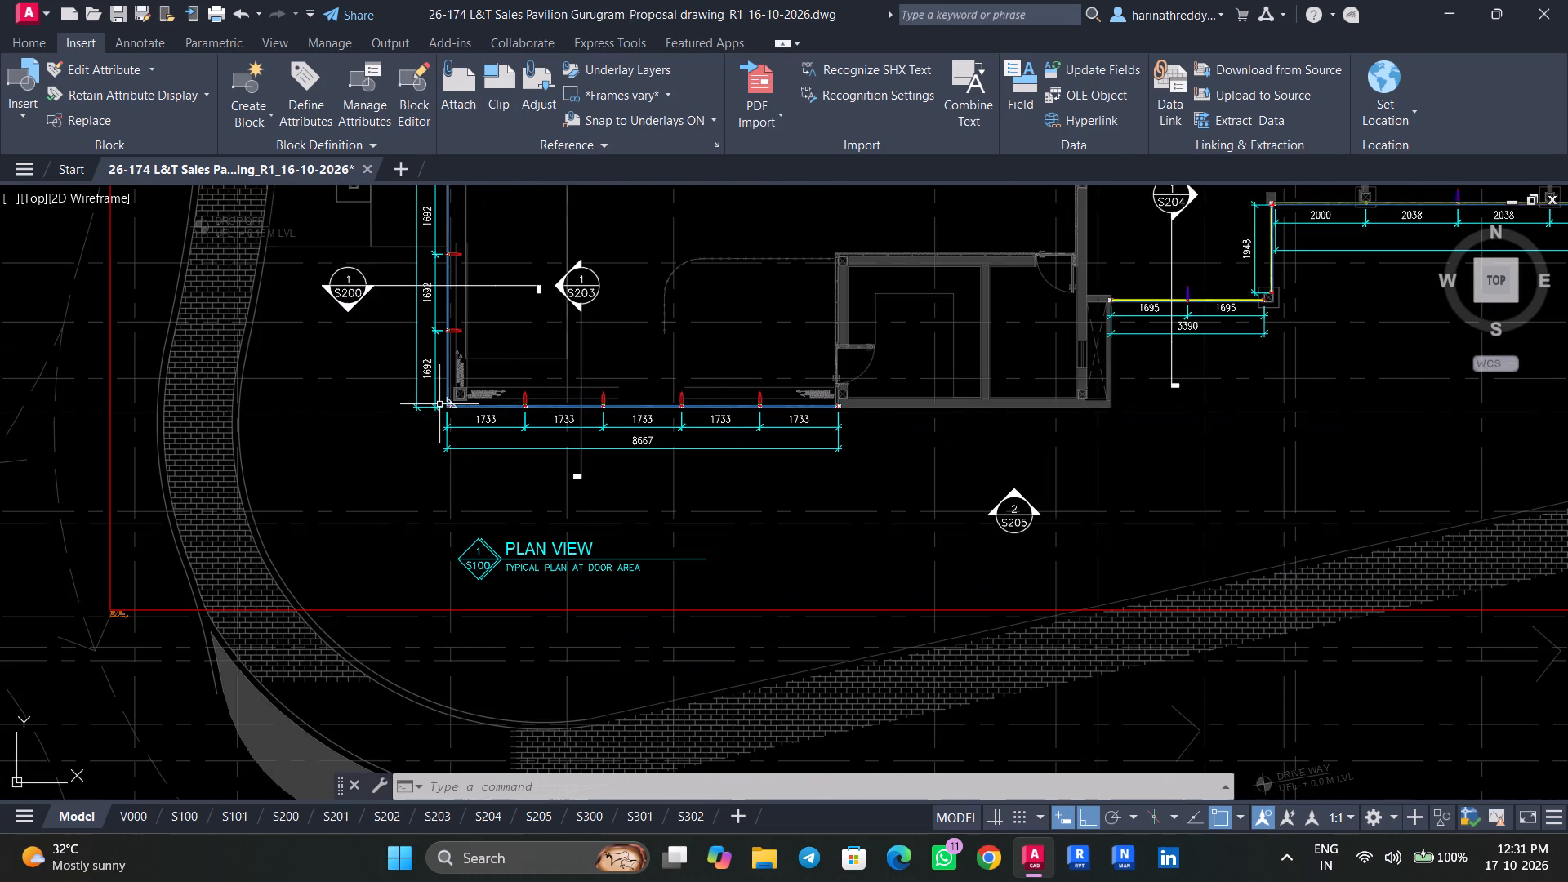
scroll(875, 385, down, 3)
scroll(875, 385, up, 1)
scroll(875, 385, down, 2)
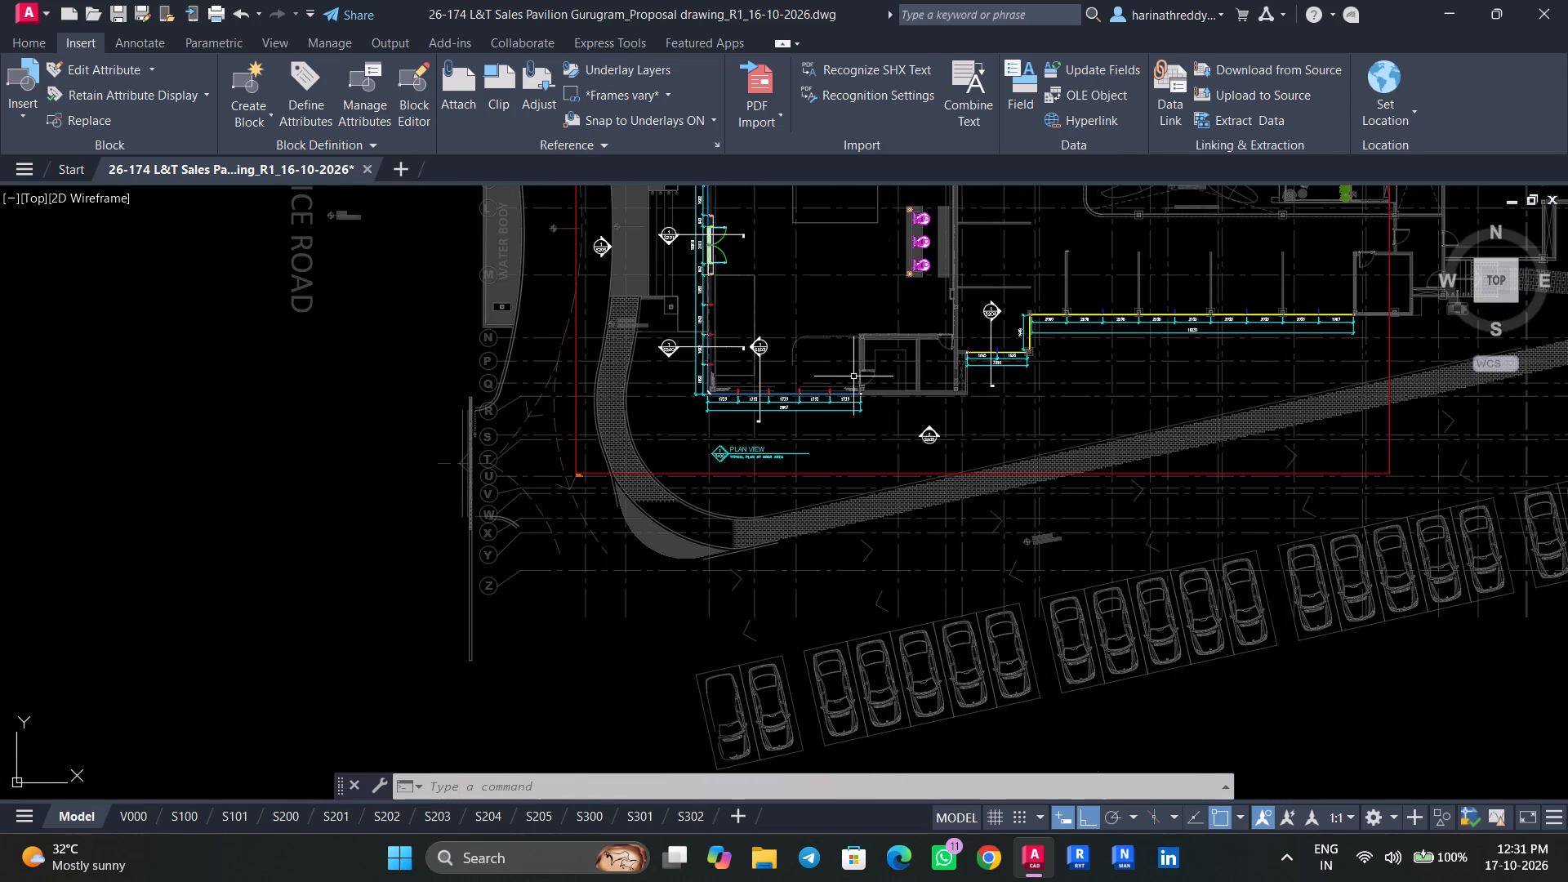
middle_drag(841, 381, 792, 448)
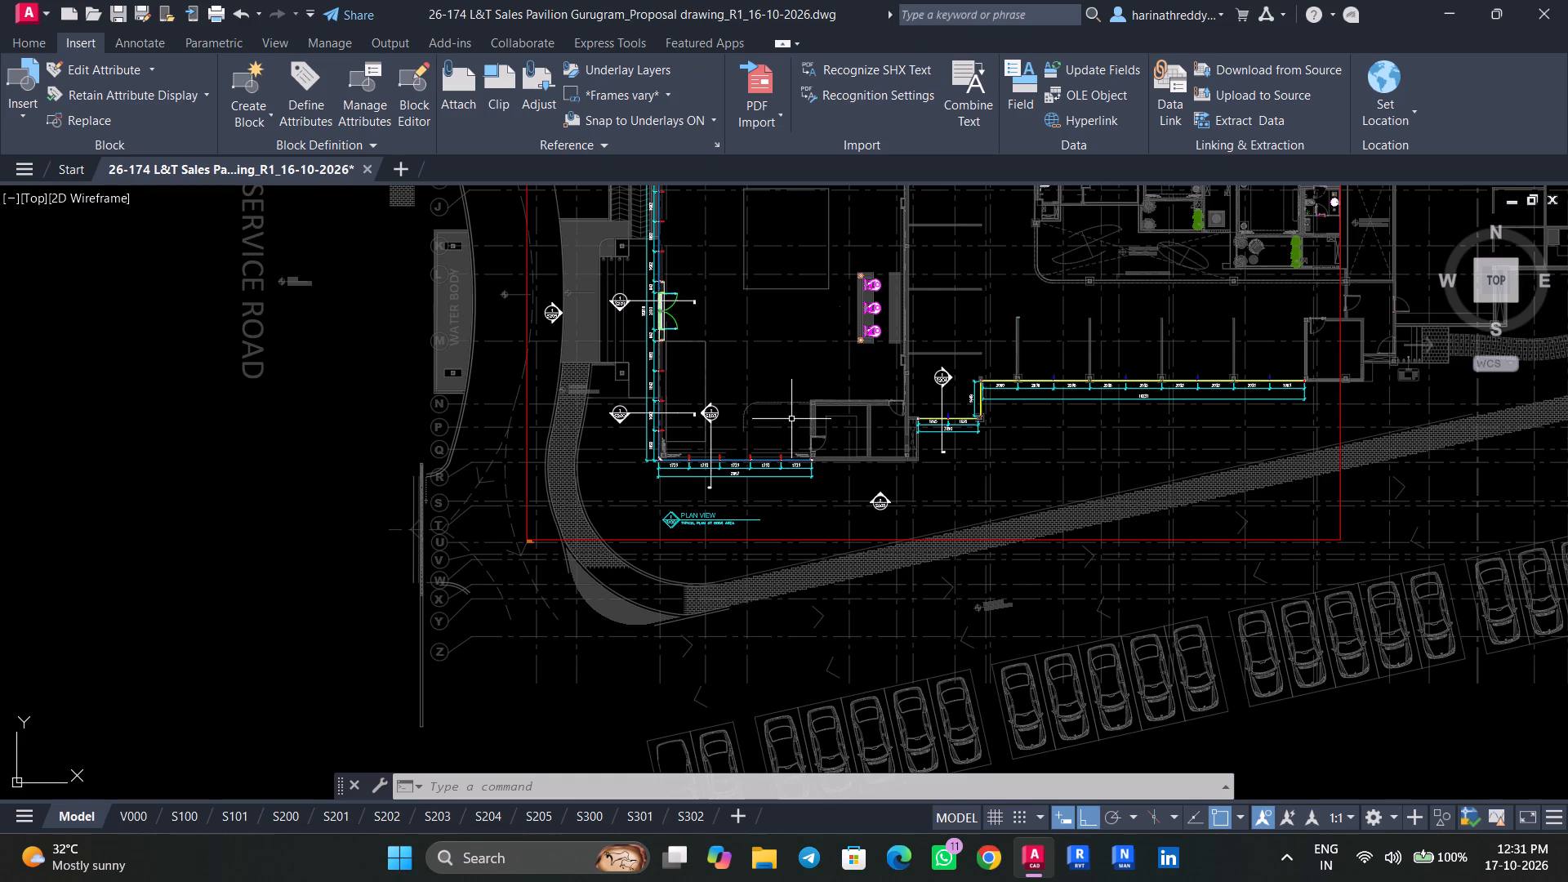
scroll(663, 504, down, 2)
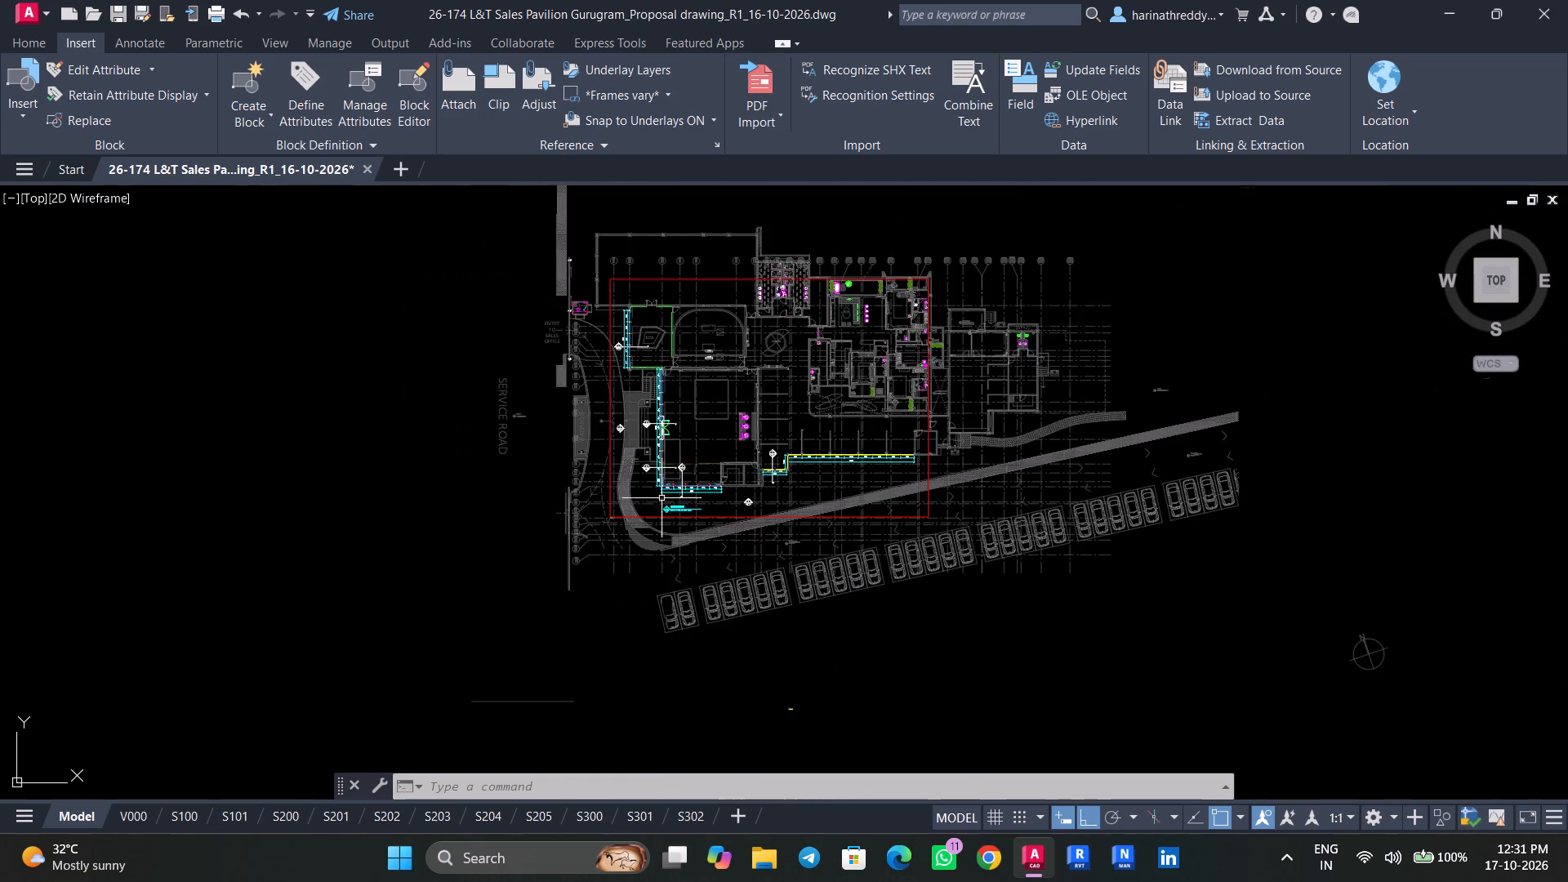
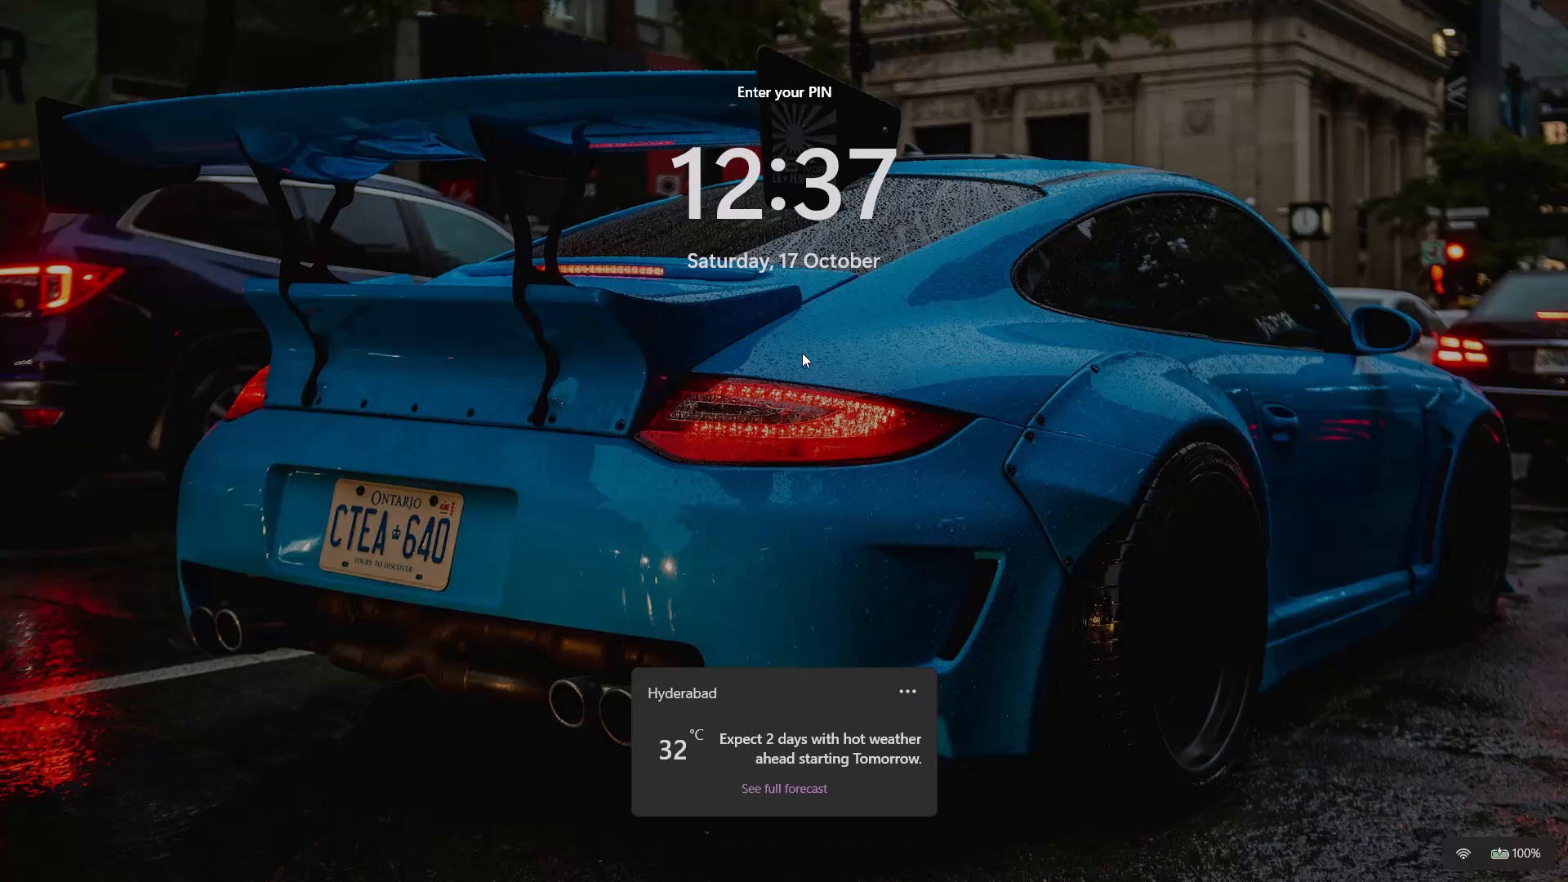
Dismiss the lock screen and return to the L&T Sales Pavilion proposal drawing in AutoCAD.
key(Escape)
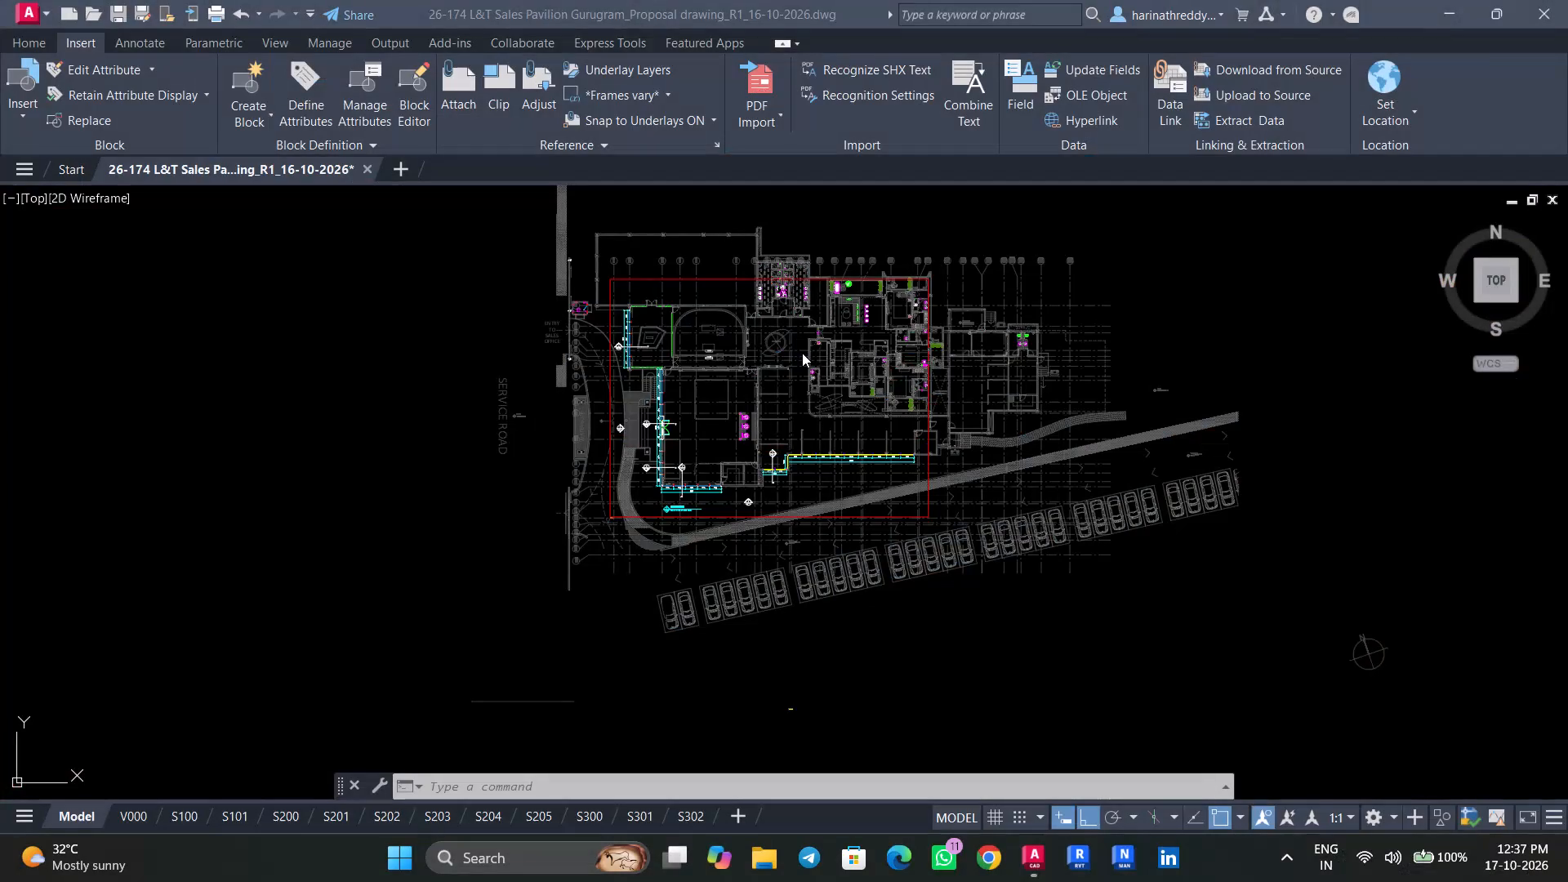
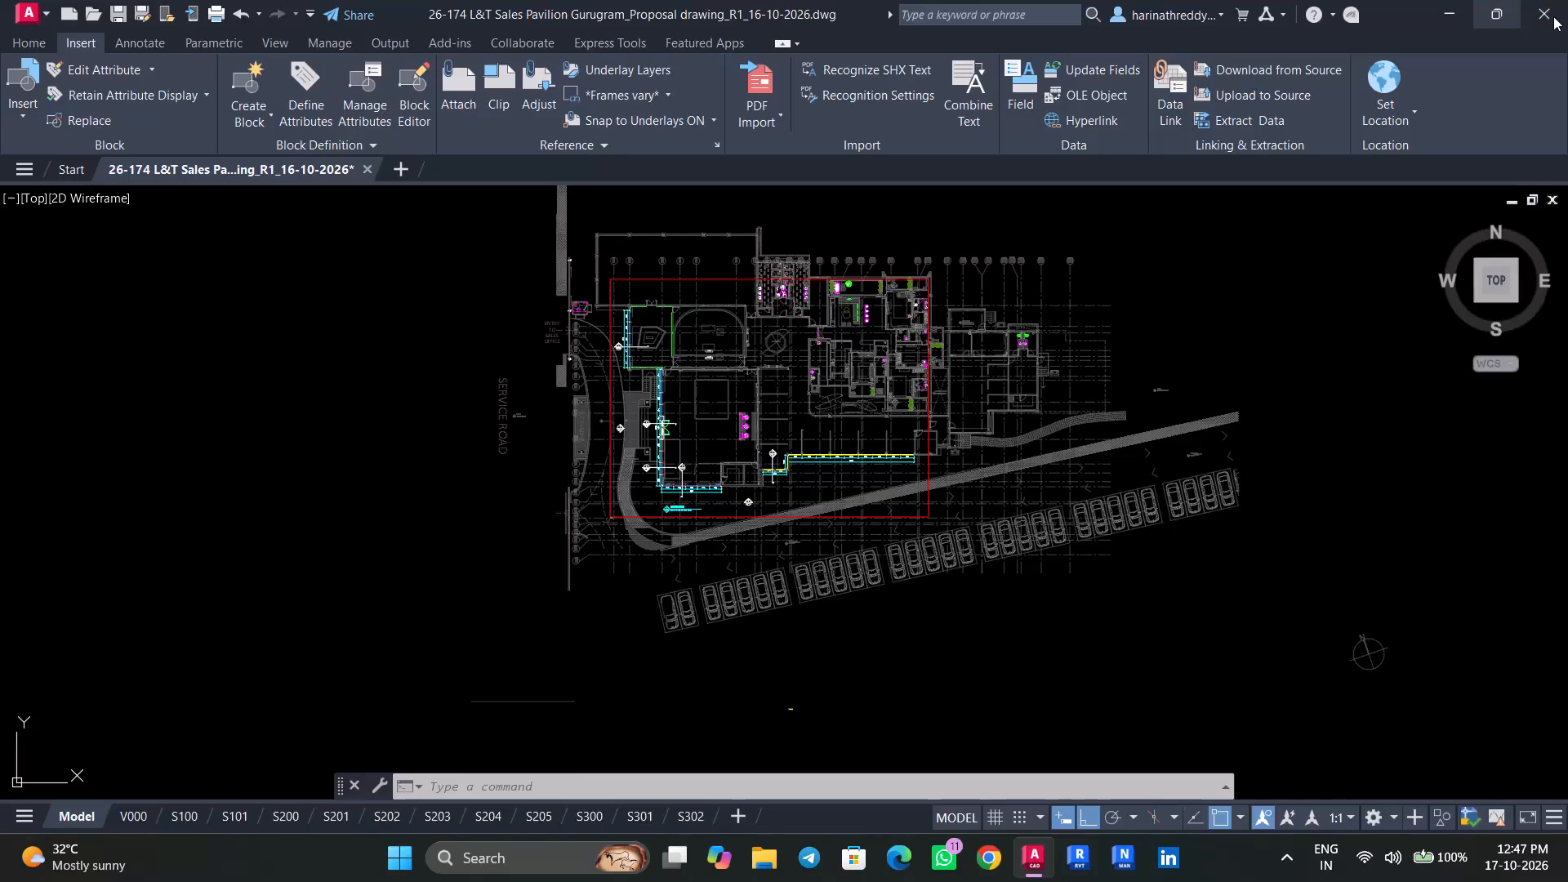
Close AutoCAD, saving the changes to the L&T Sales Pavilion Gurugram proposal drawing.
click(1553, 16)
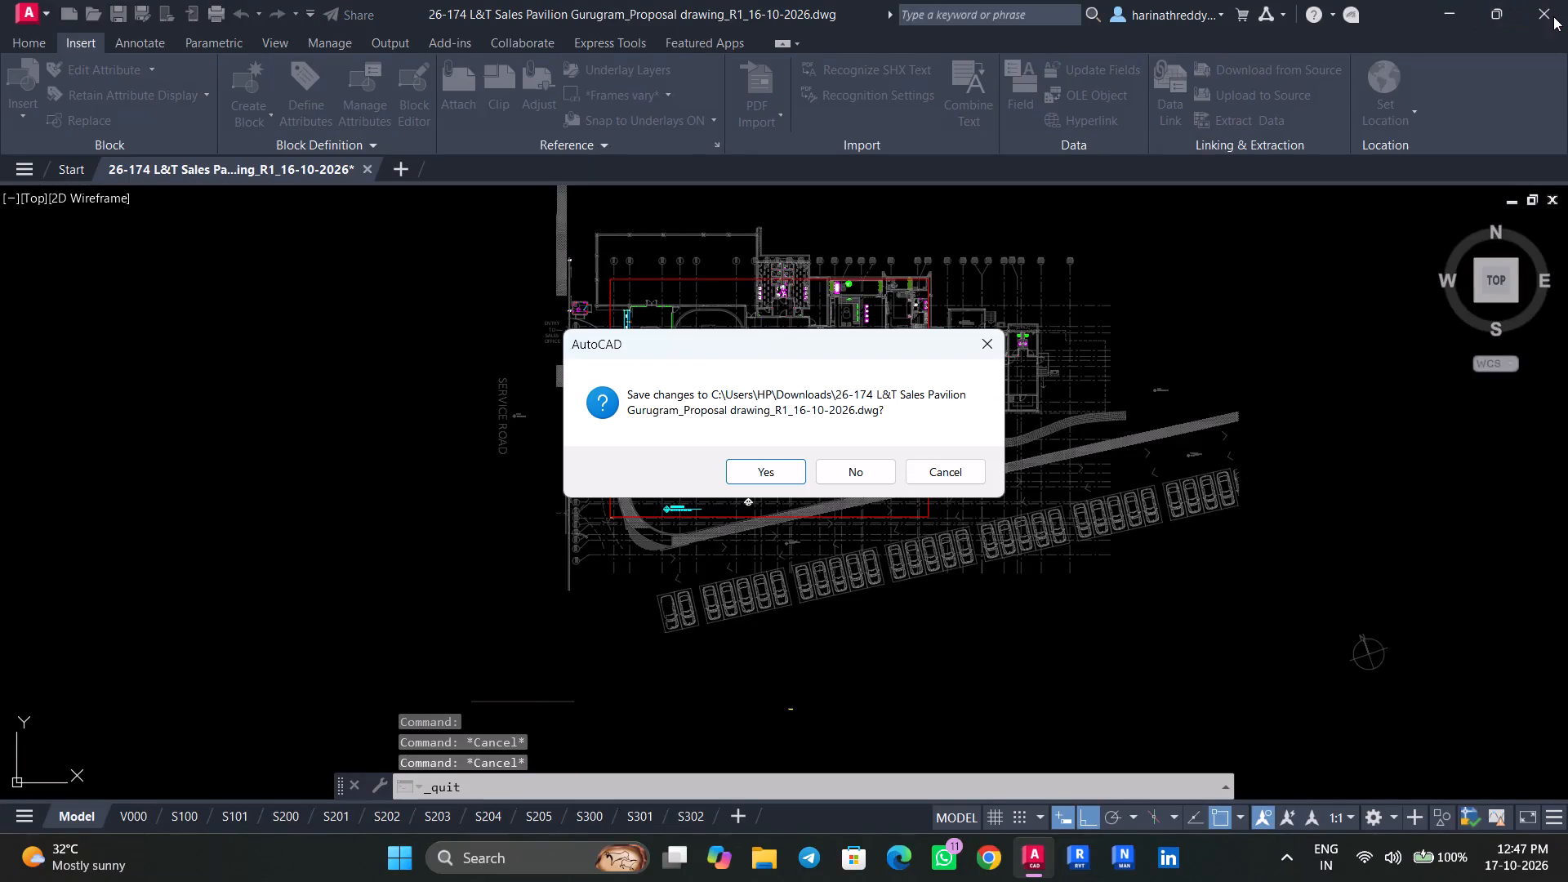
click(773, 462)
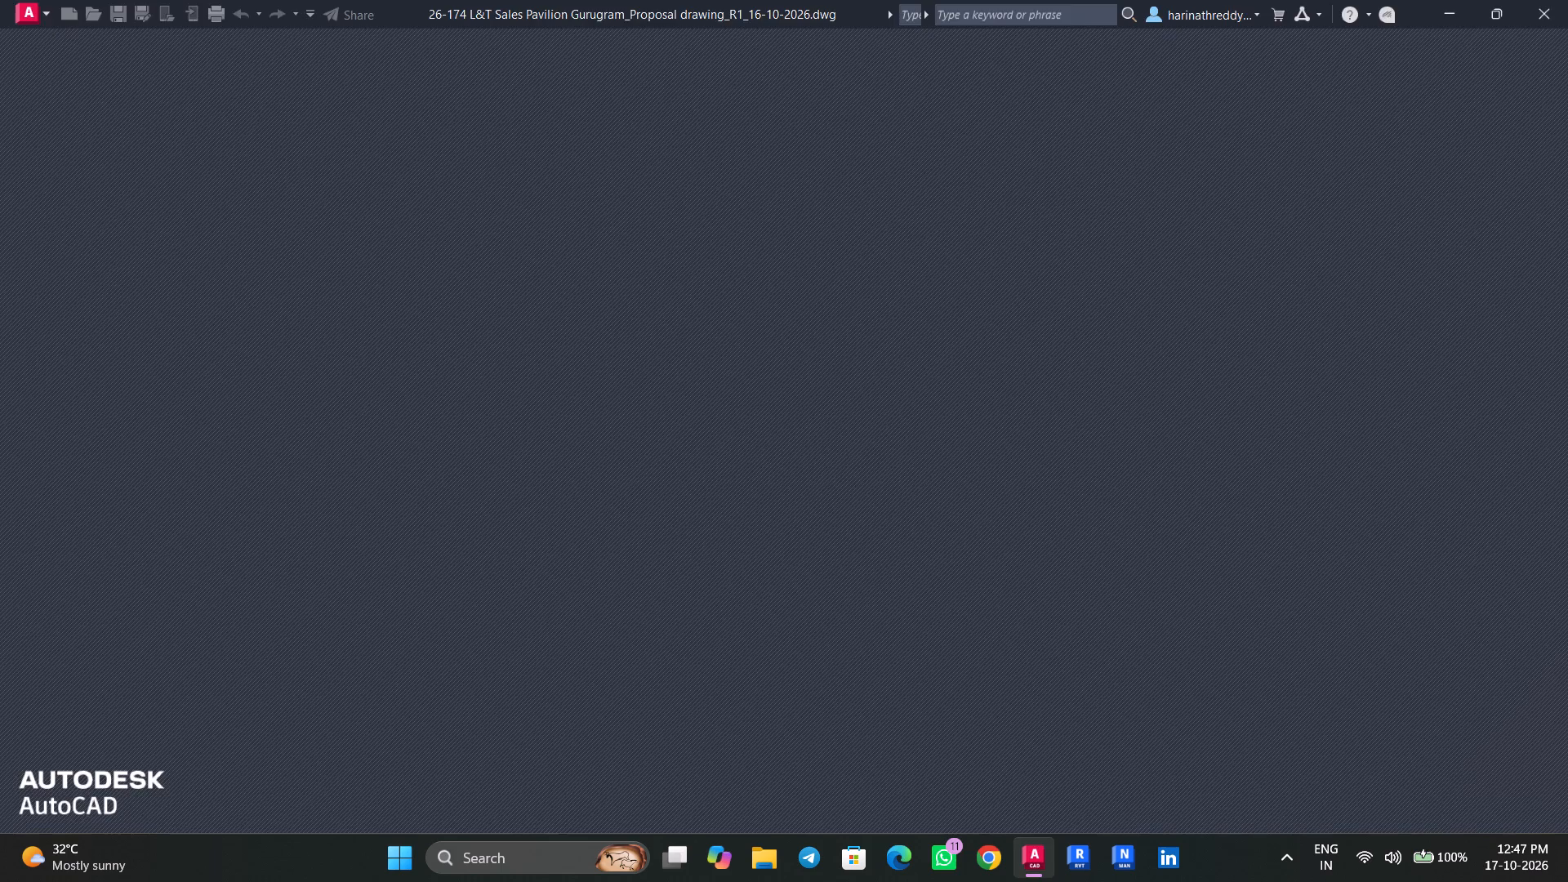
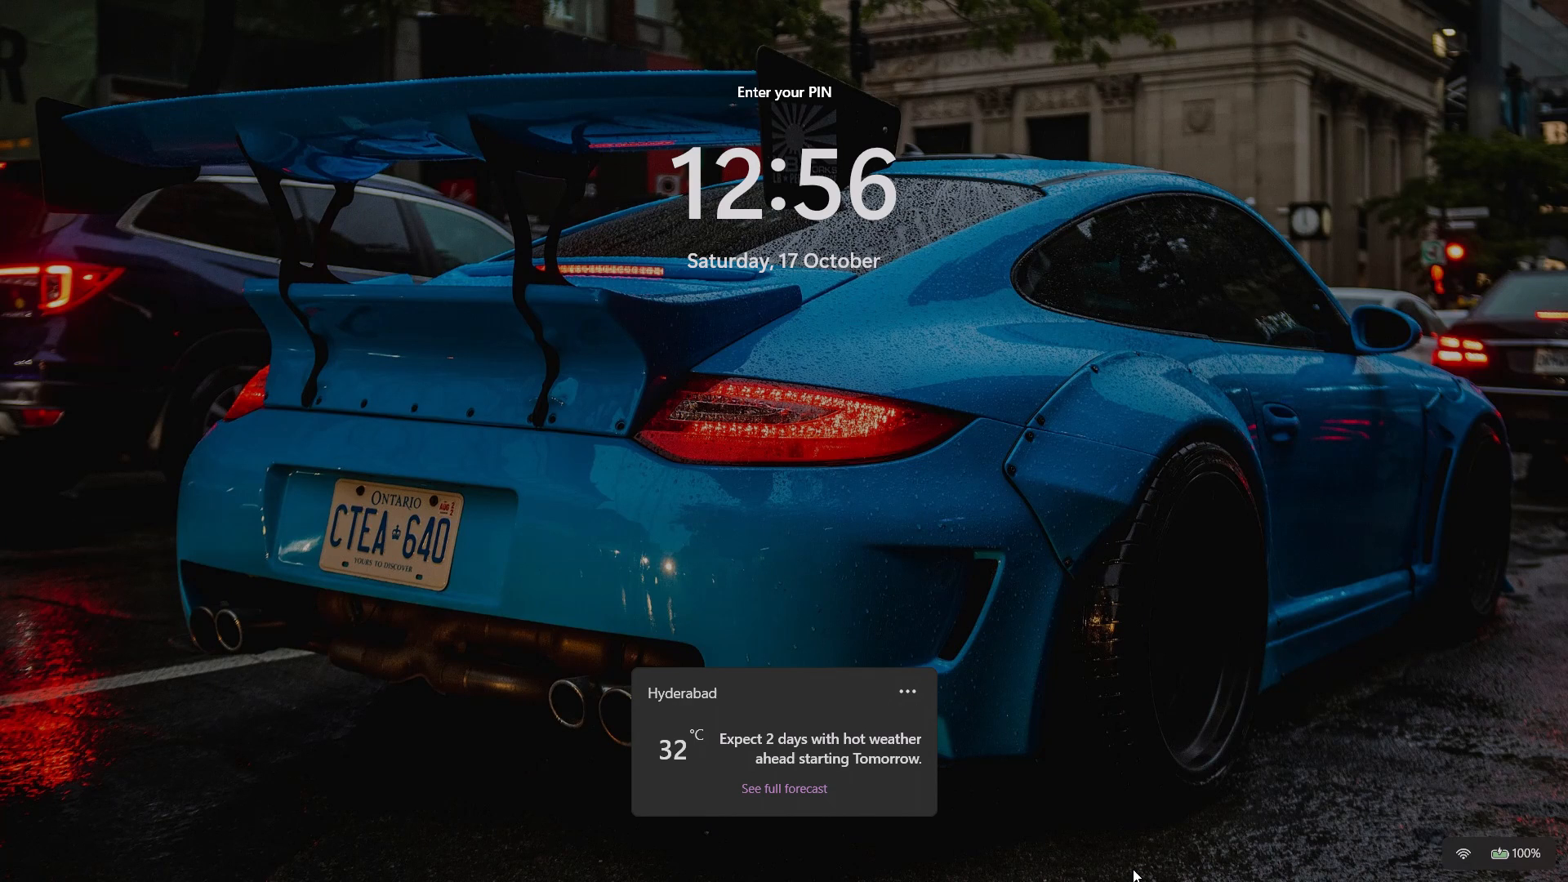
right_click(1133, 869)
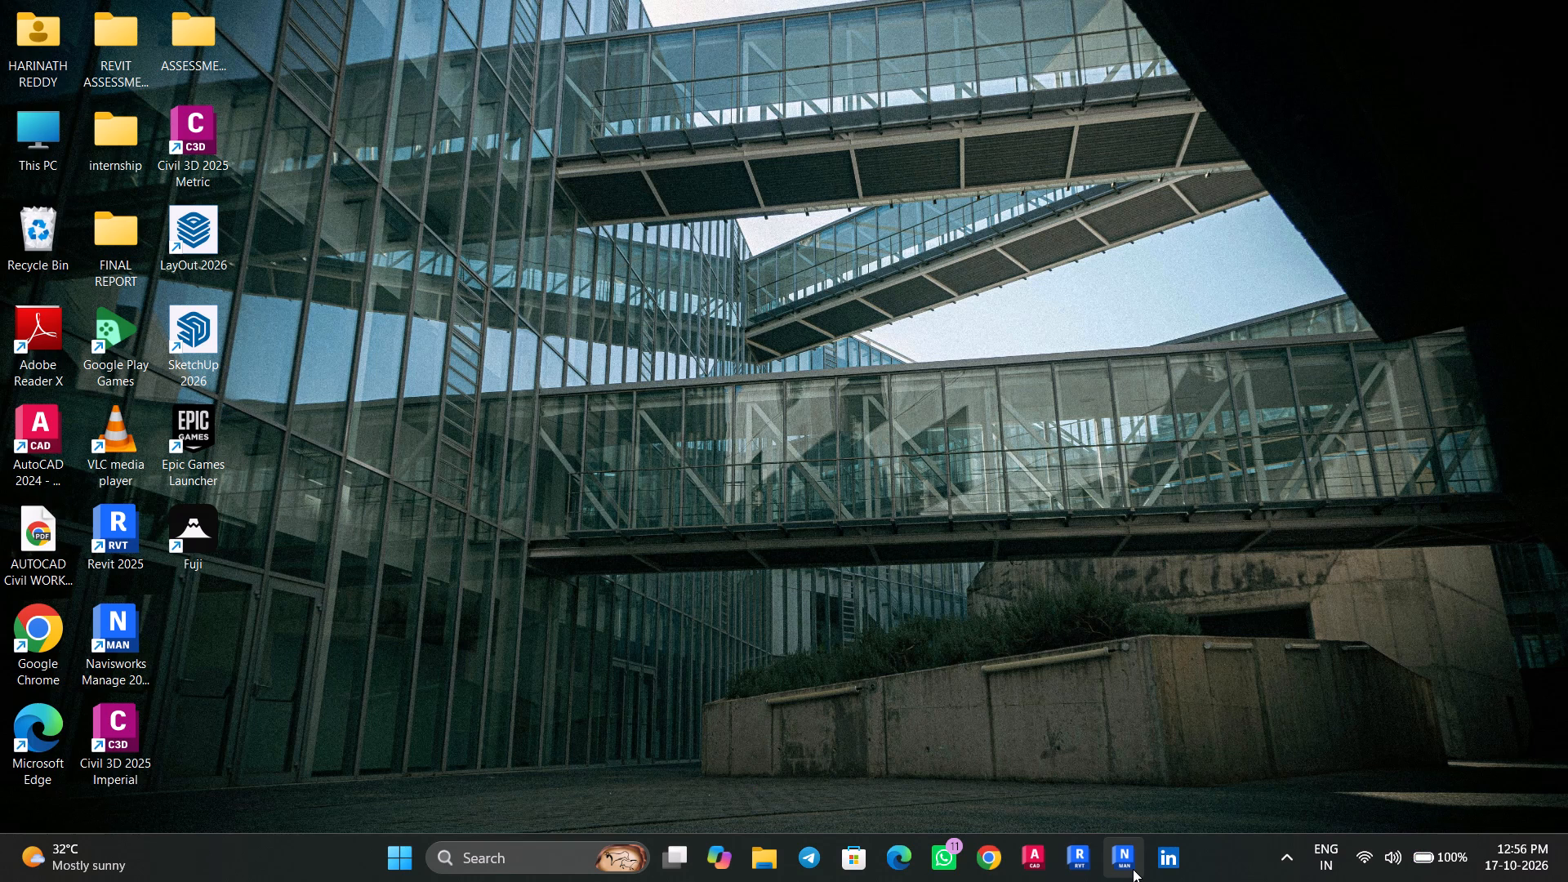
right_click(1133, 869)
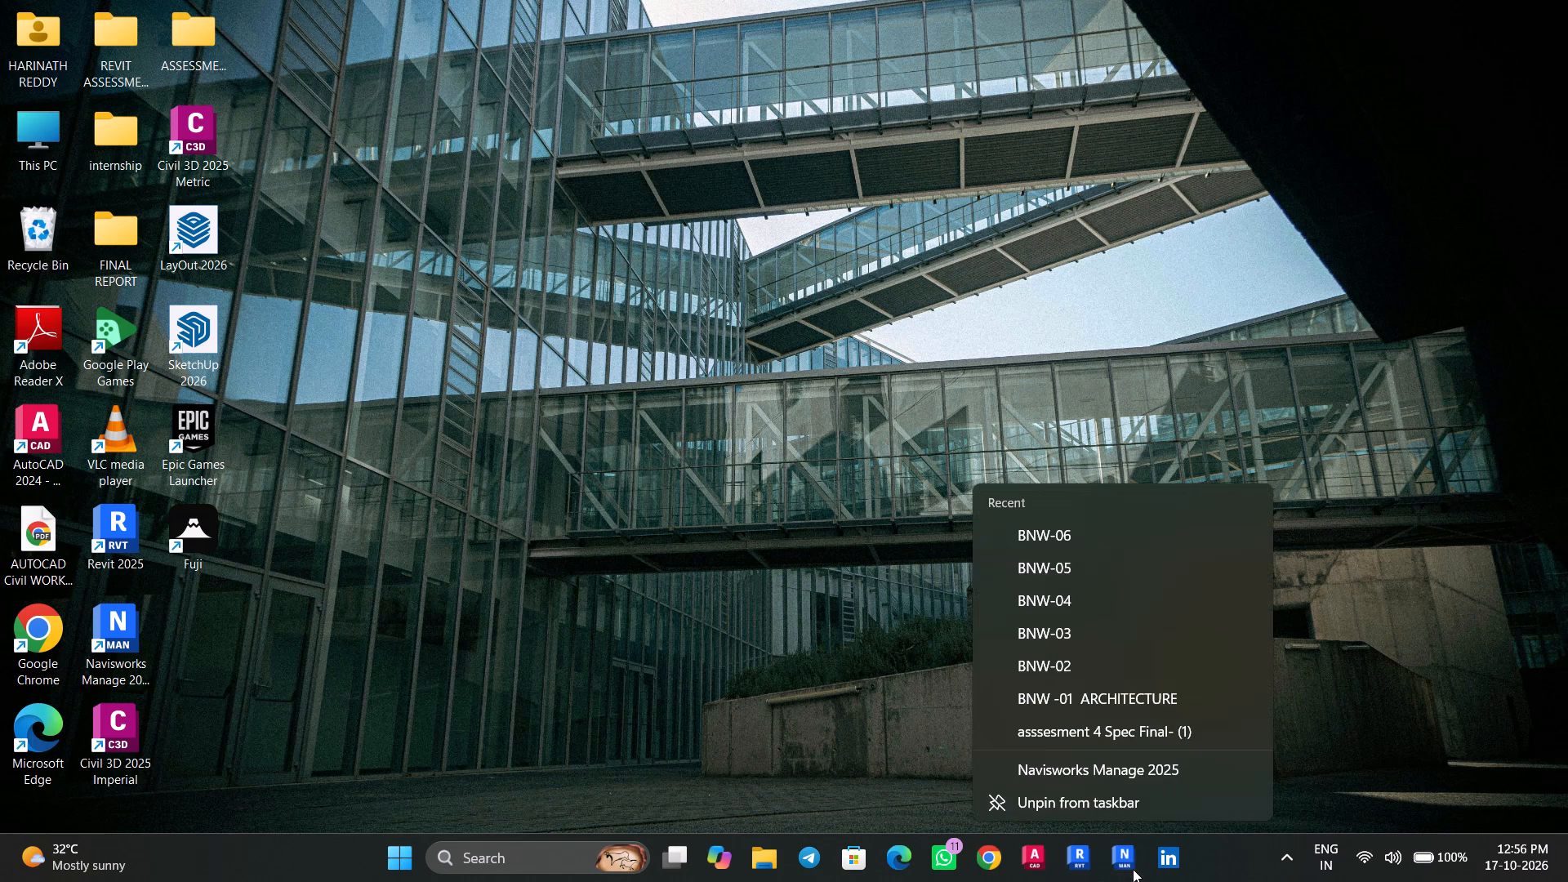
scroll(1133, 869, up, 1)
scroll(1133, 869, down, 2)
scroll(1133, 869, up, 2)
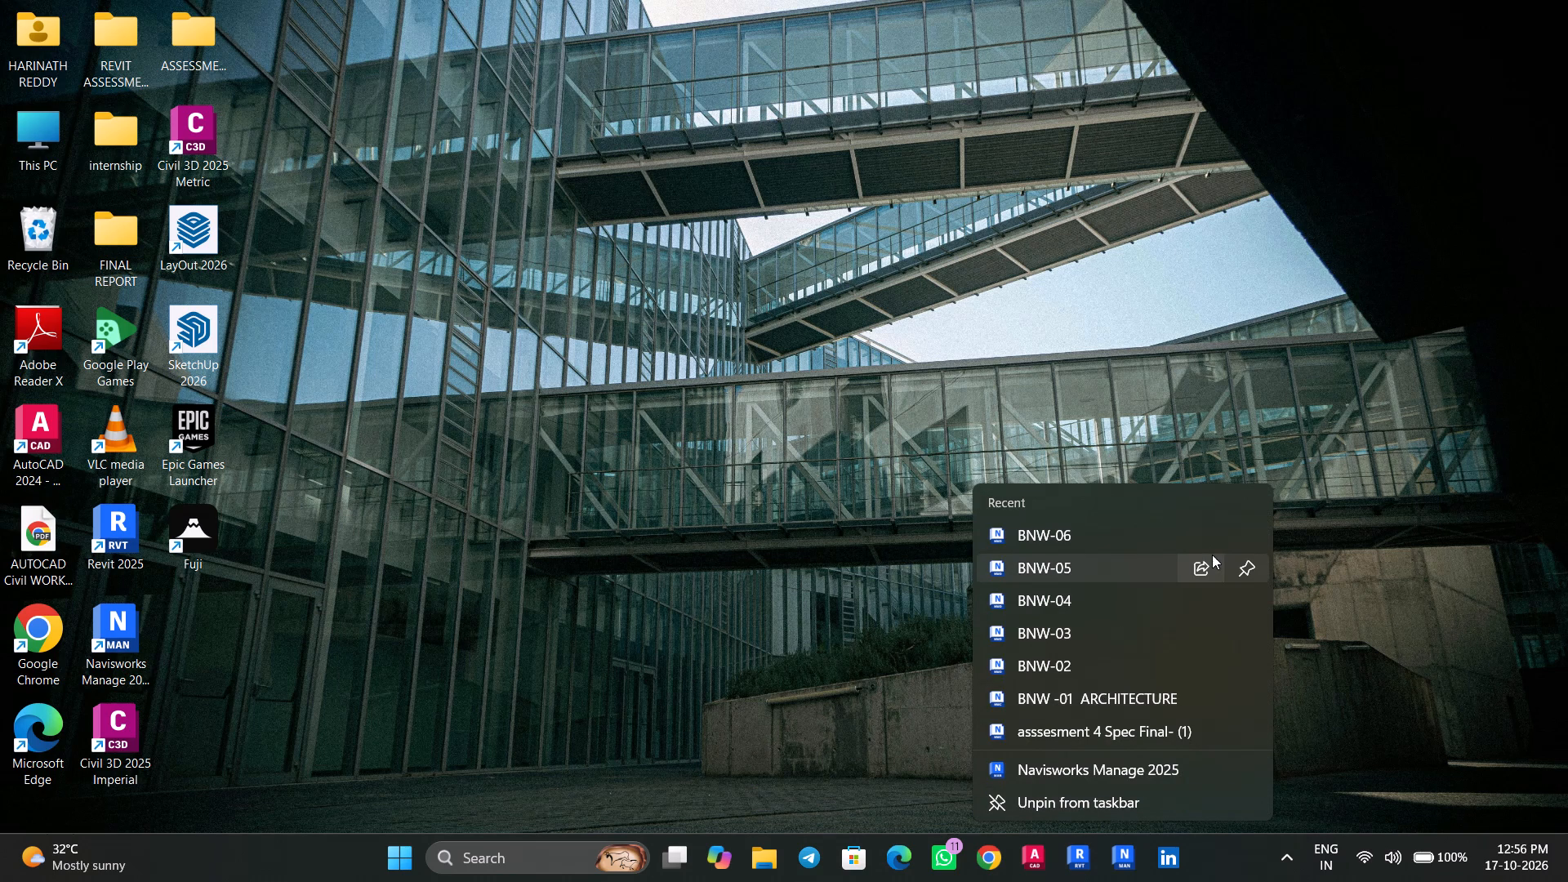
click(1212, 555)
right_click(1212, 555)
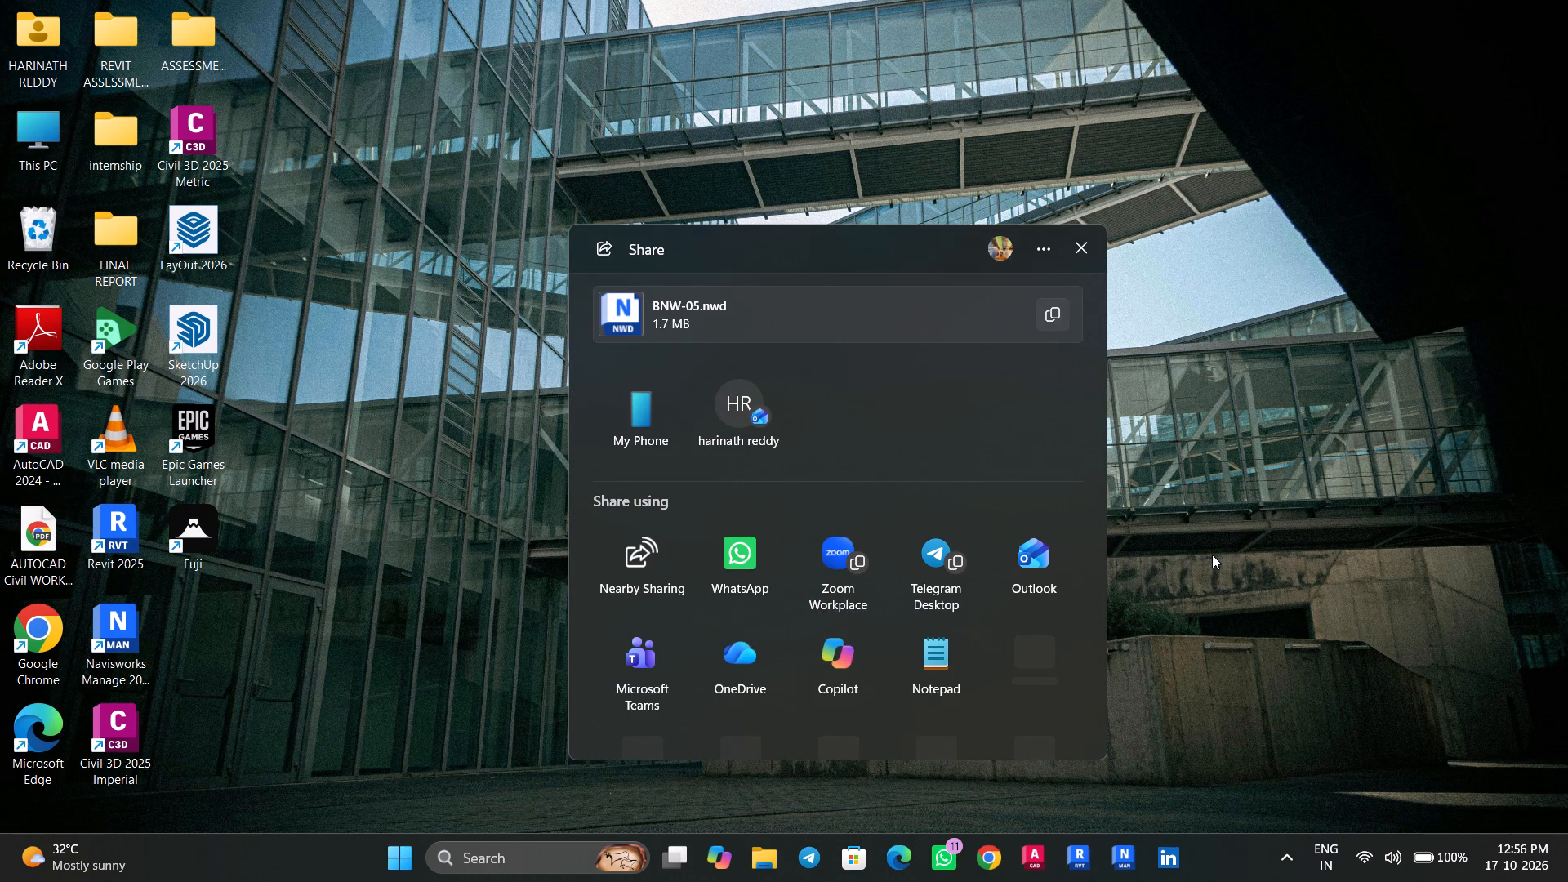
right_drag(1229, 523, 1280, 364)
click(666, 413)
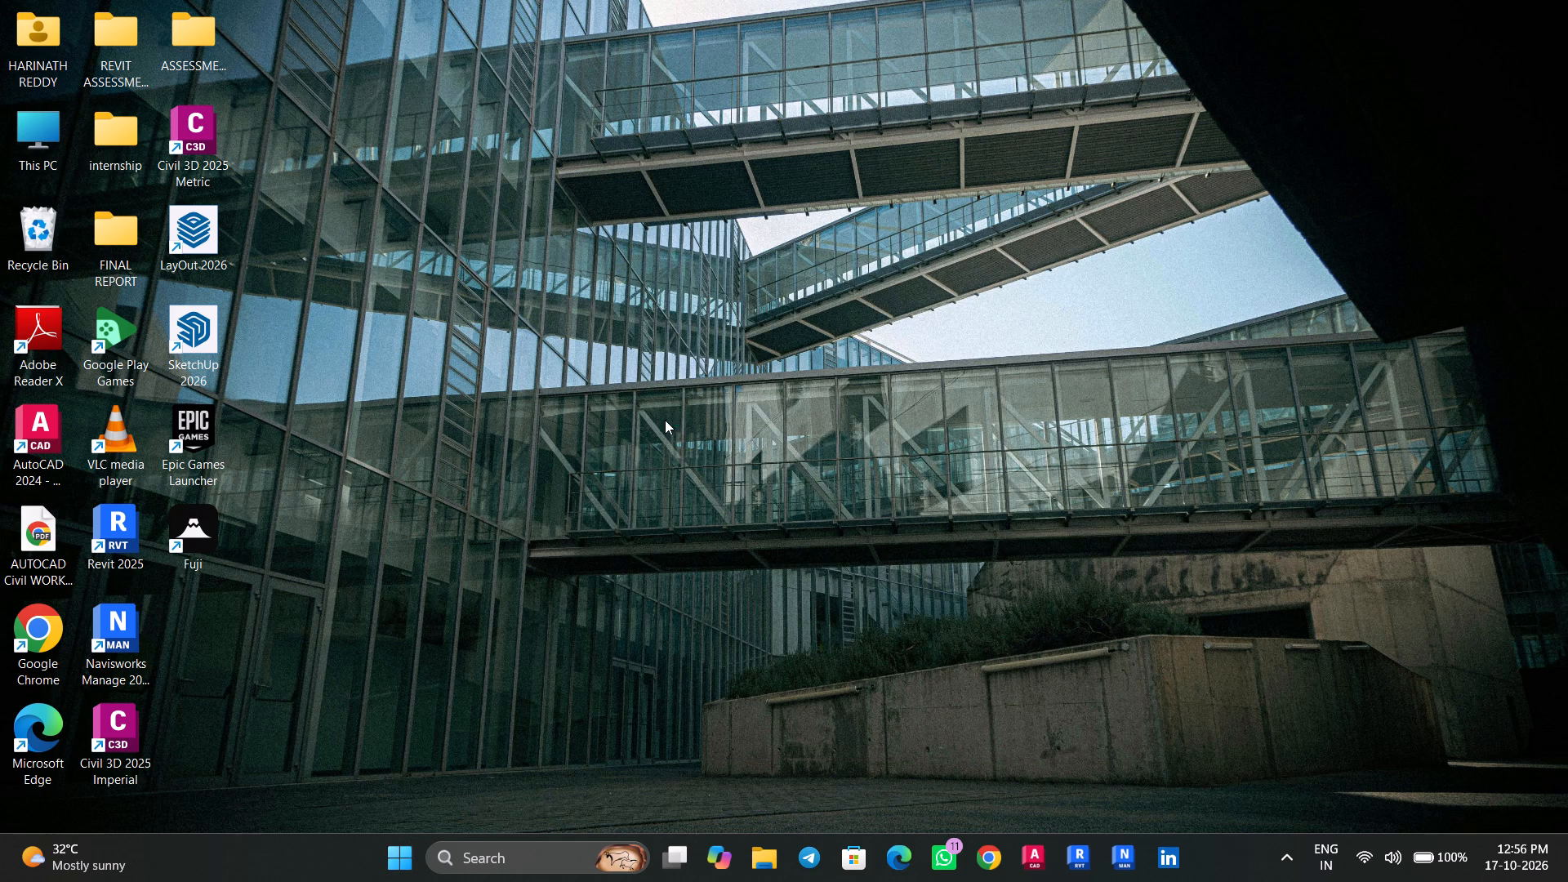
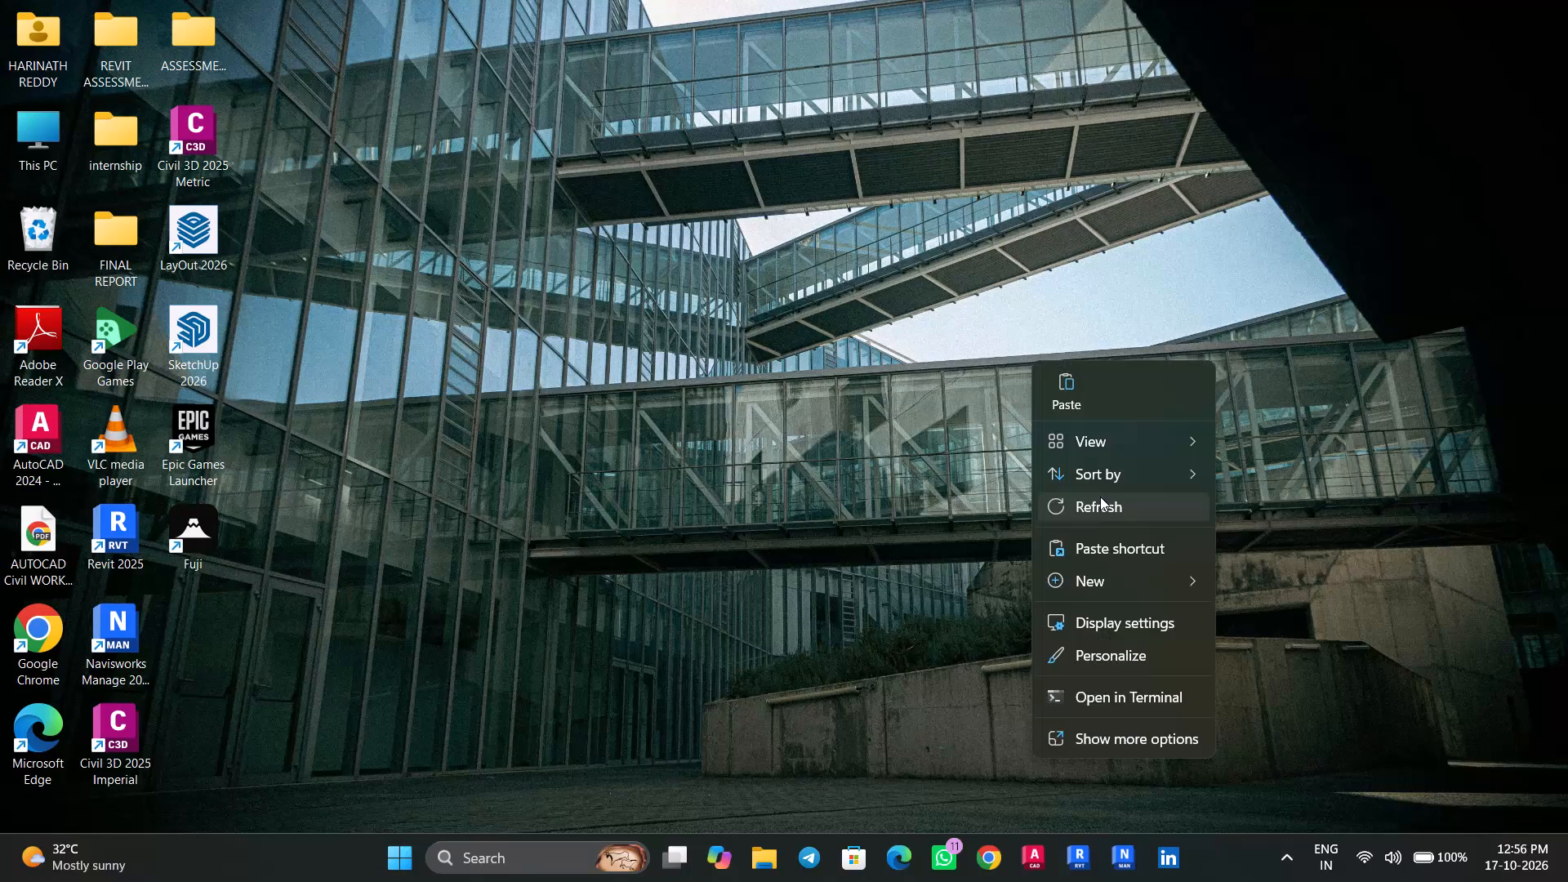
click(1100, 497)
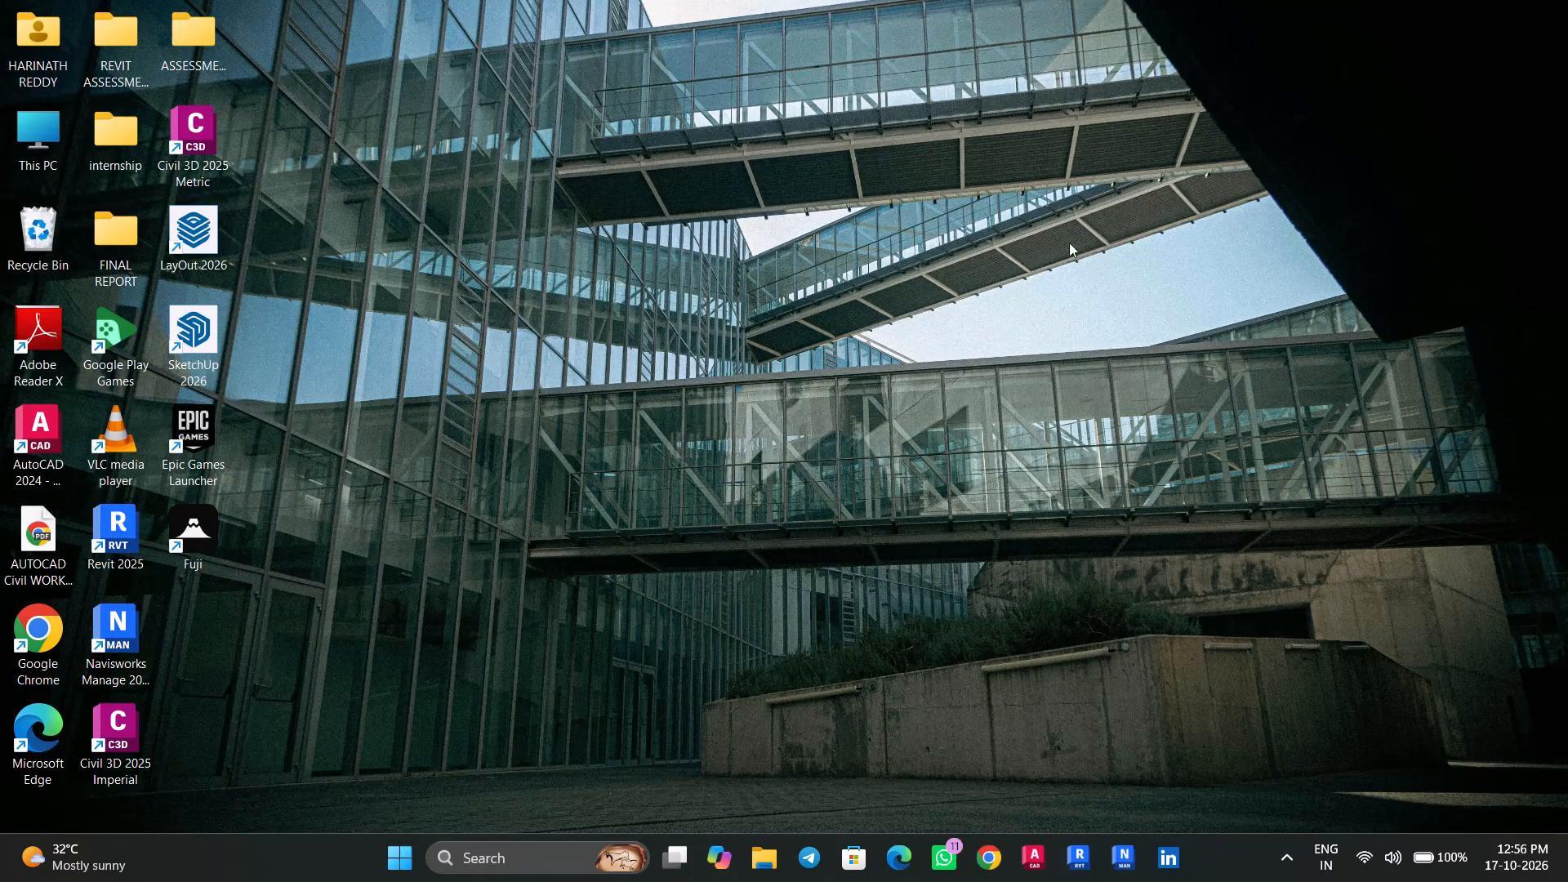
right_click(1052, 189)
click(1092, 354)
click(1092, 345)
Shut down the computer.
click(410, 843)
click(912, 784)
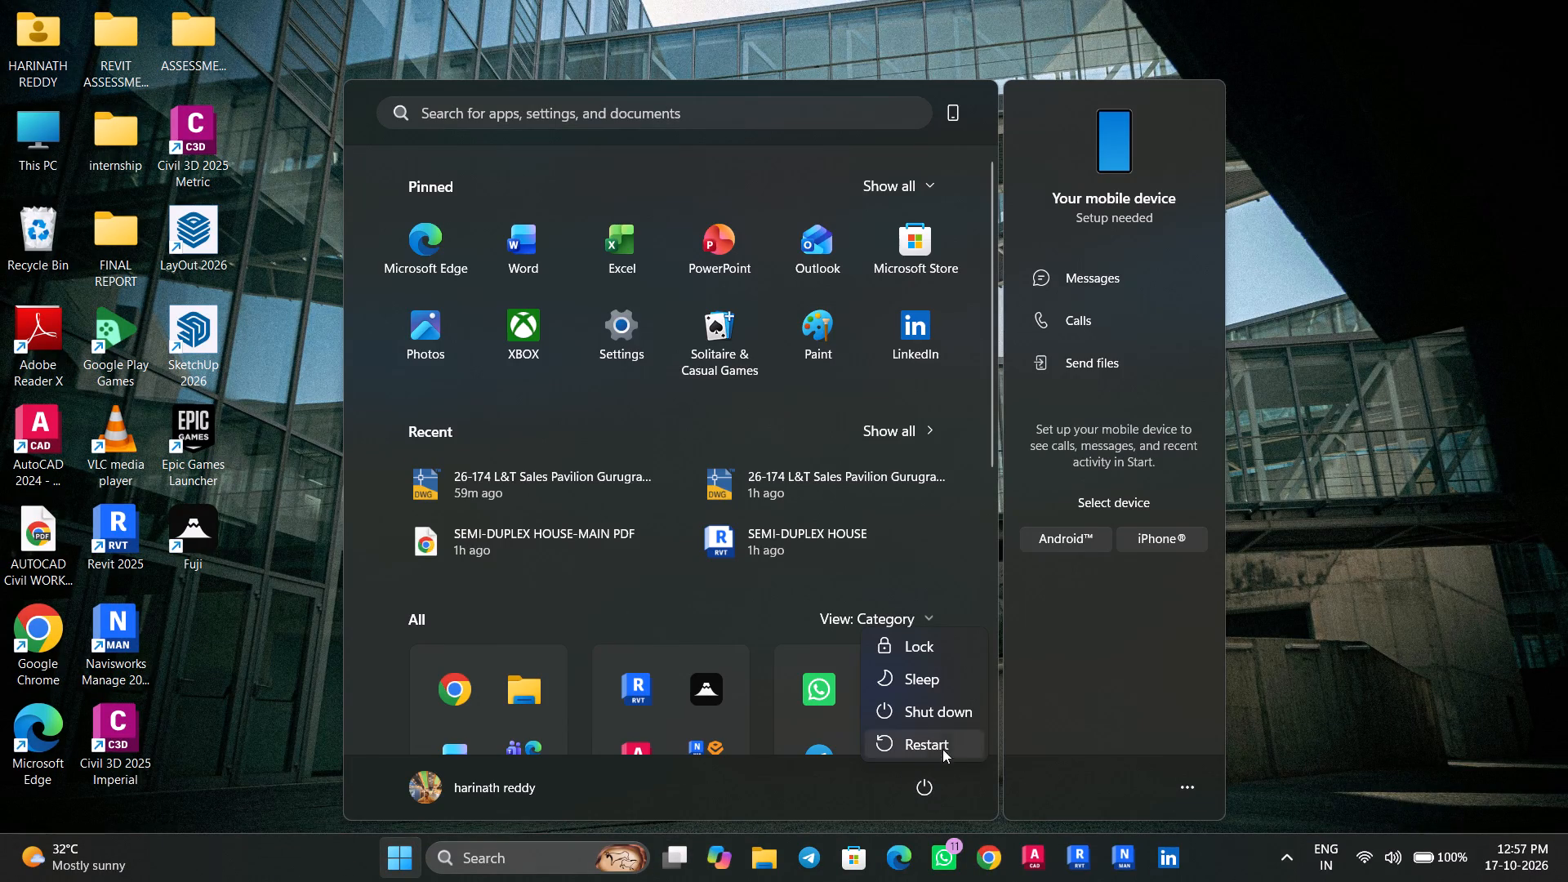
click(940, 712)
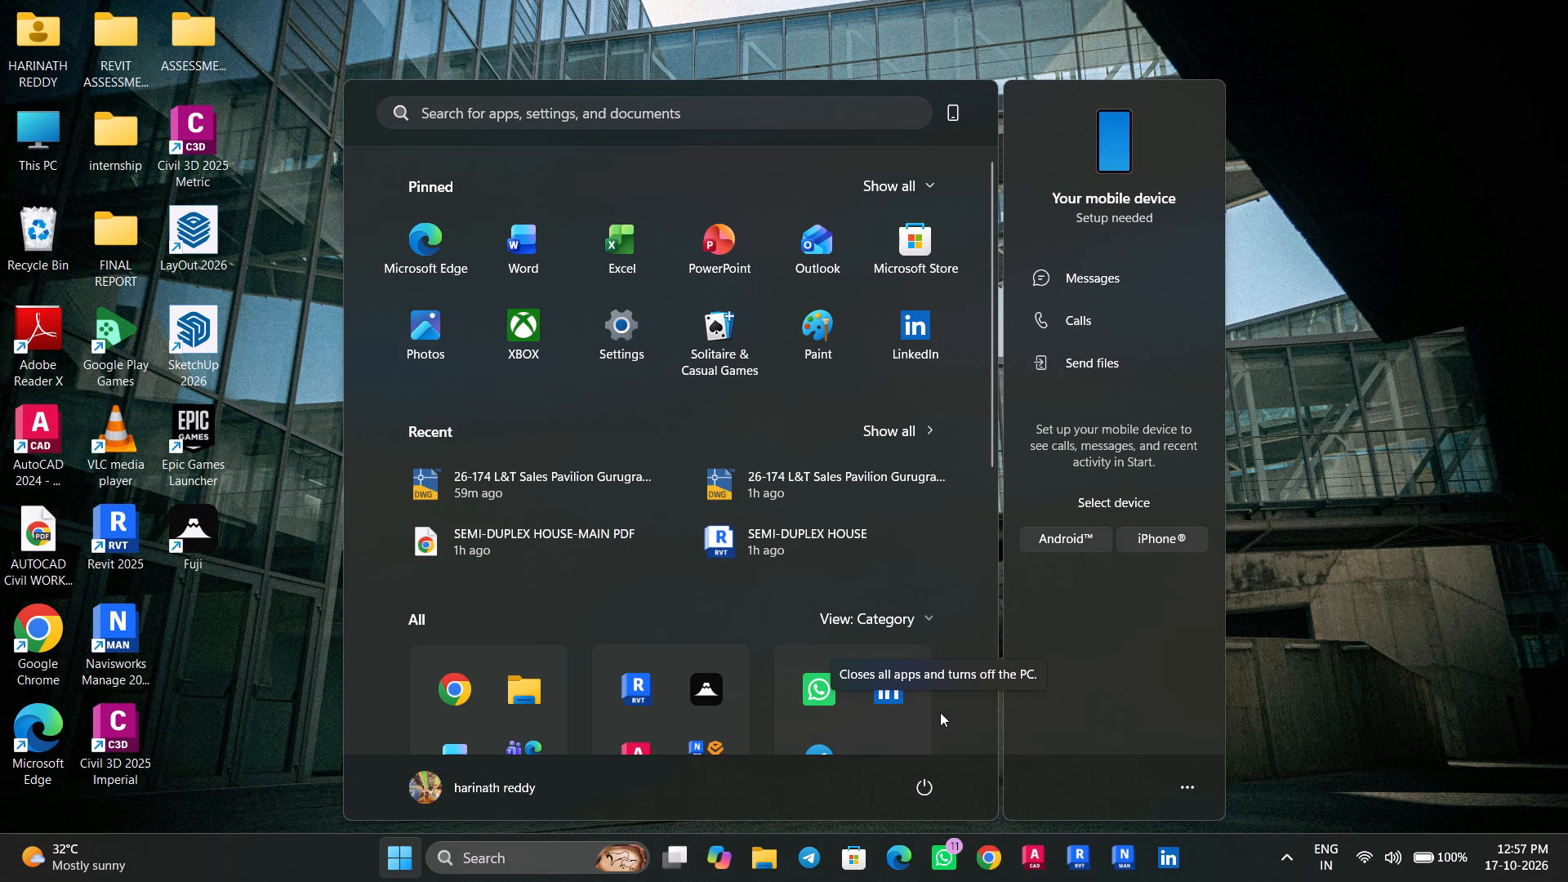
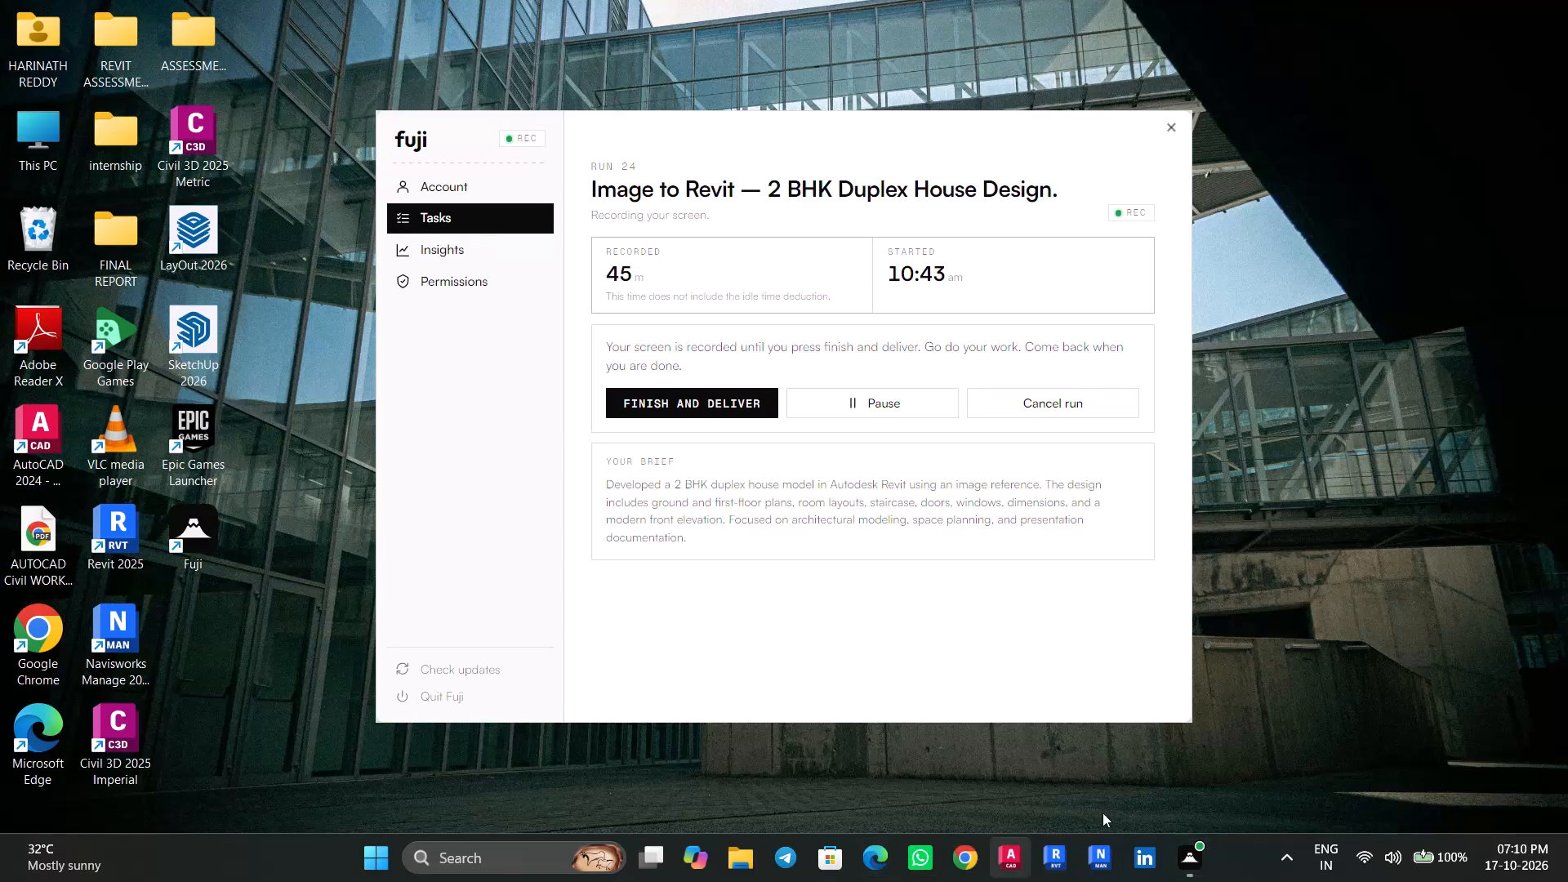
Launch Revit 2025, create a new project and dismiss the Enscape update notification.
click(1054, 867)
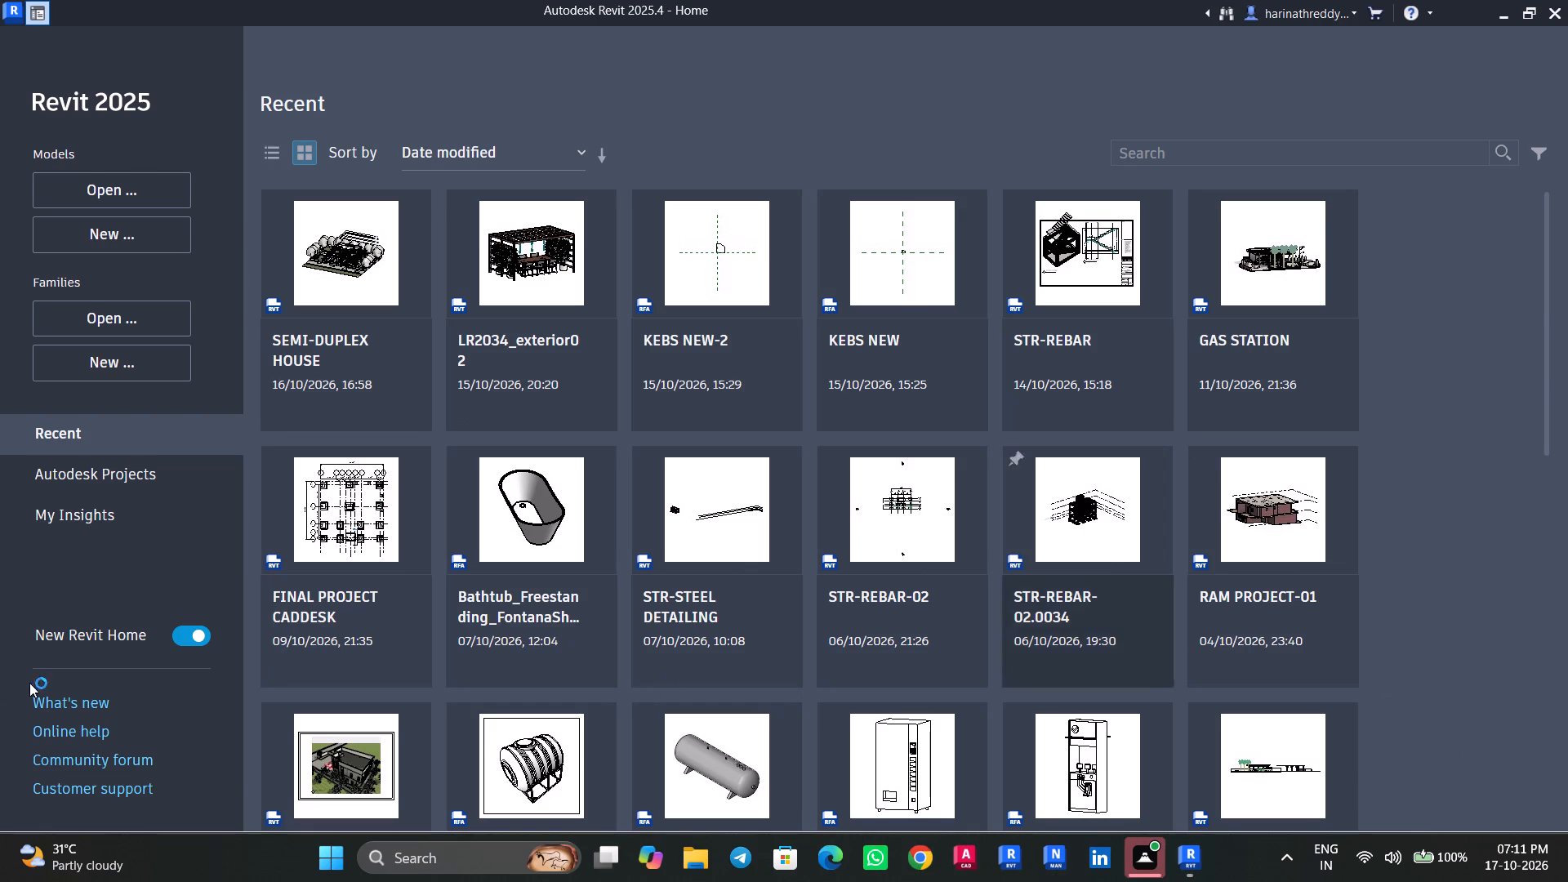
click(106, 223)
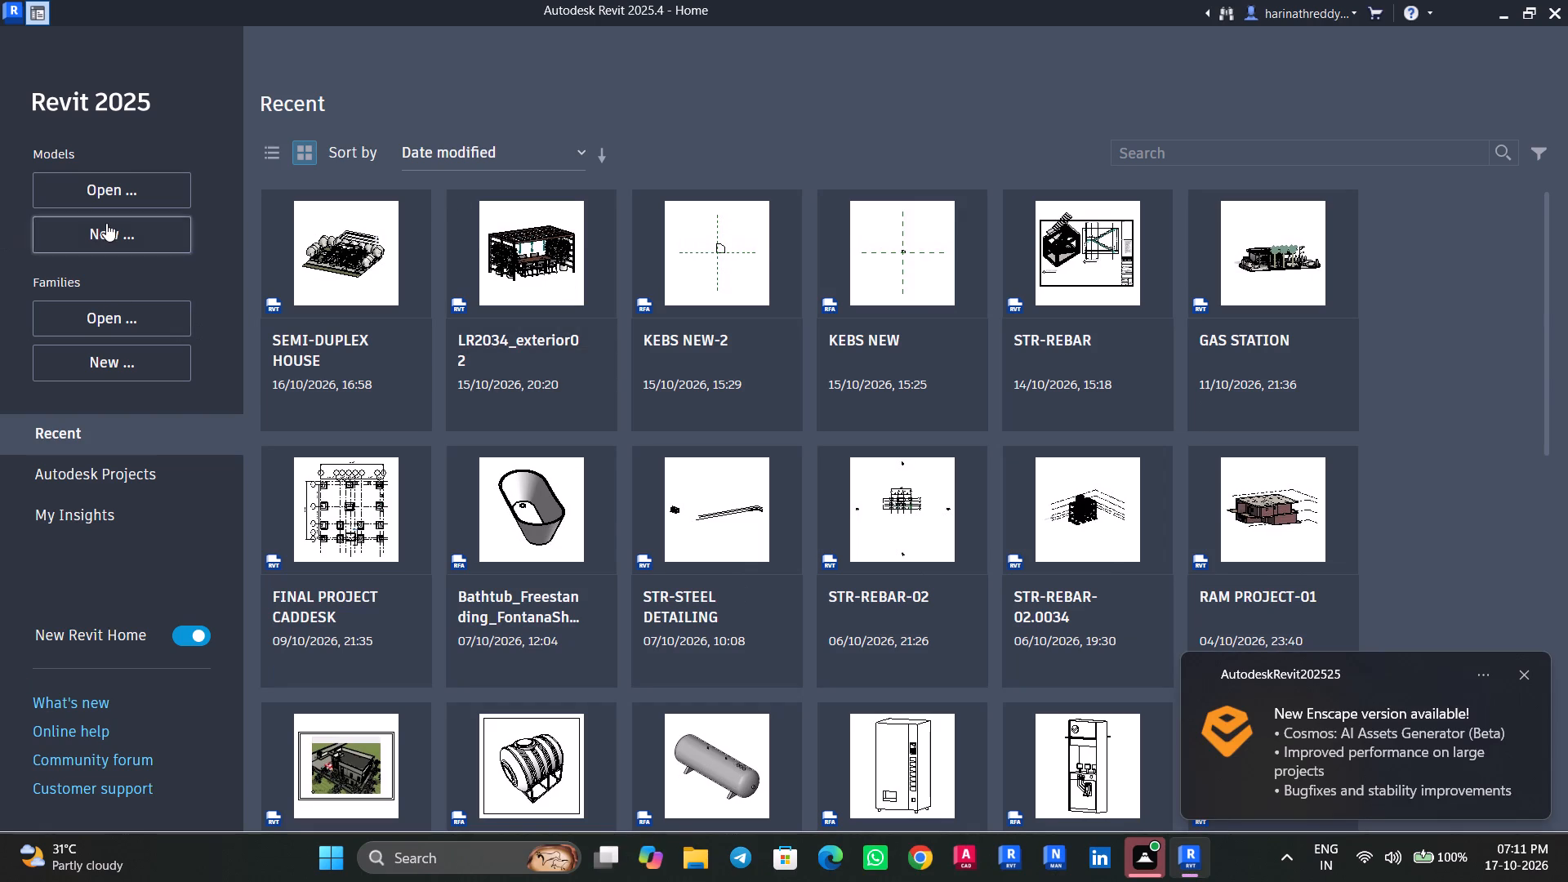
key(Down)
key(Return)
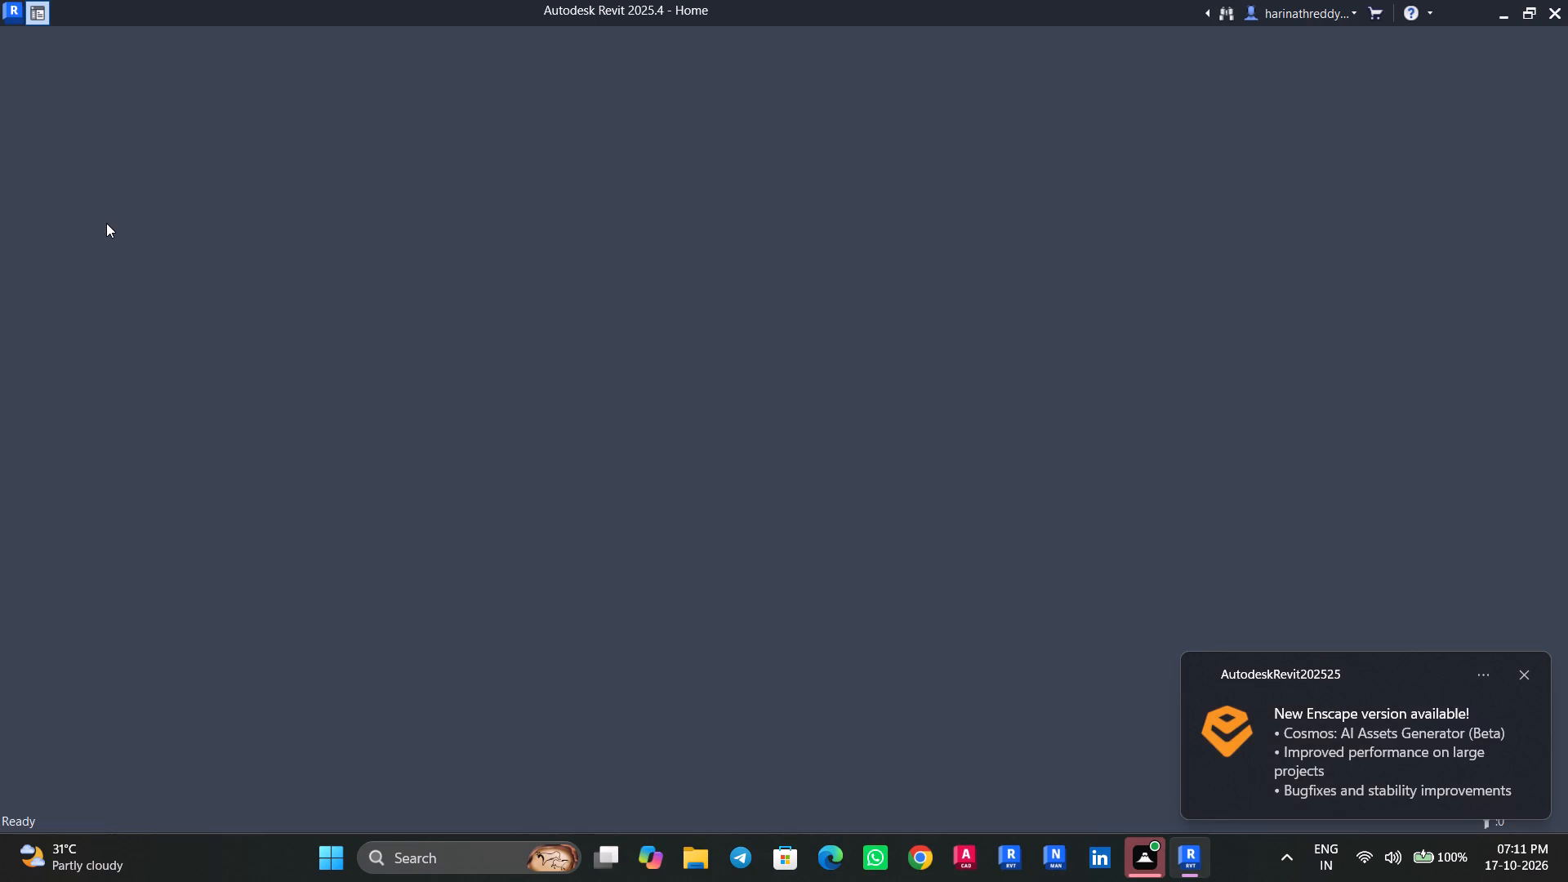
click(1534, 675)
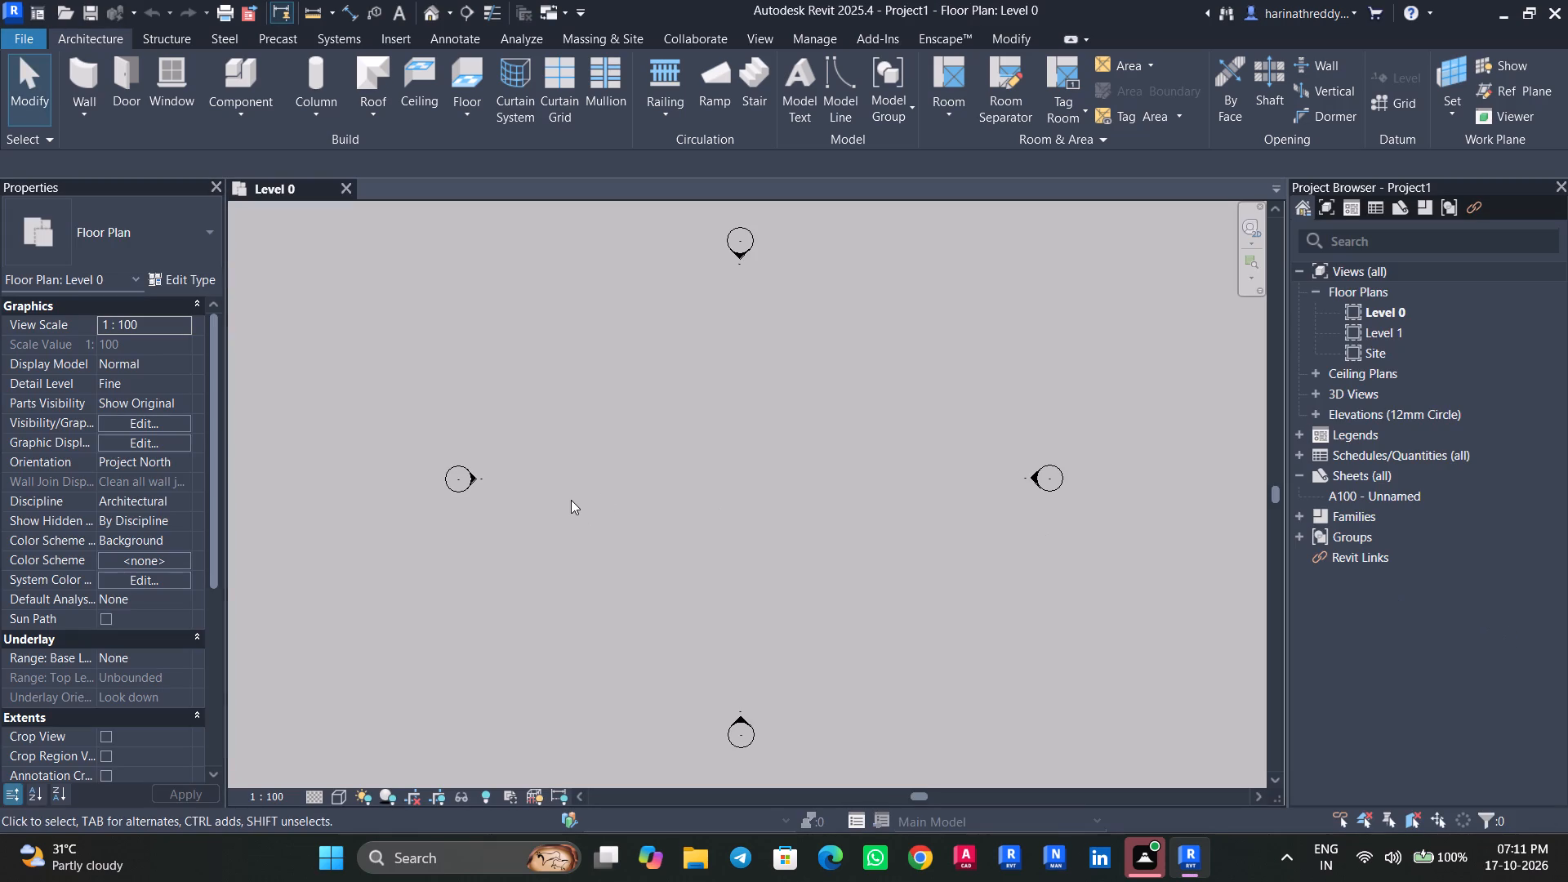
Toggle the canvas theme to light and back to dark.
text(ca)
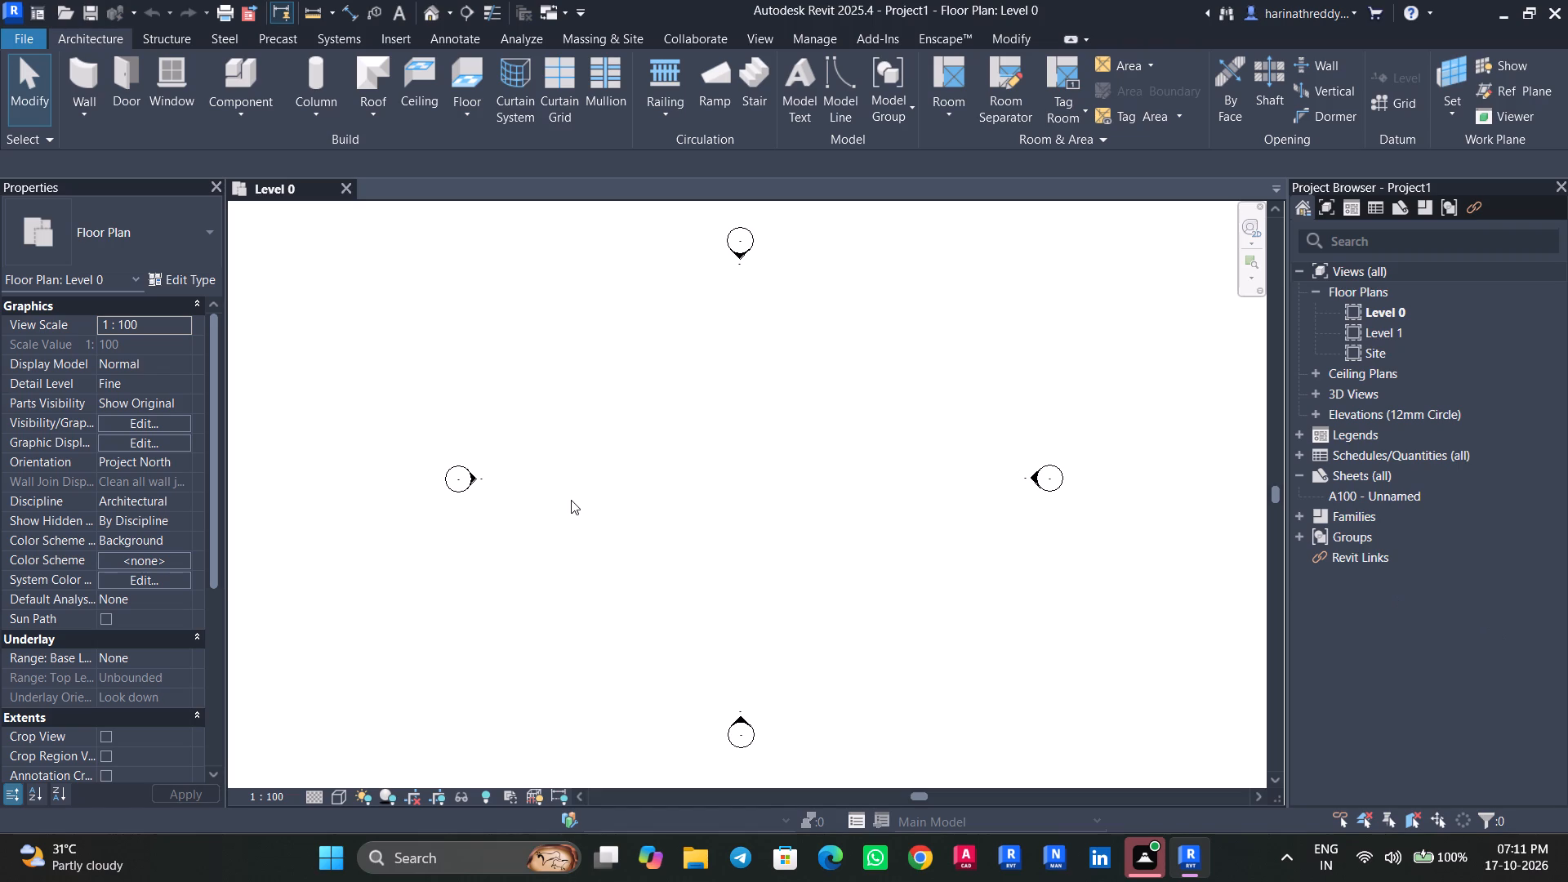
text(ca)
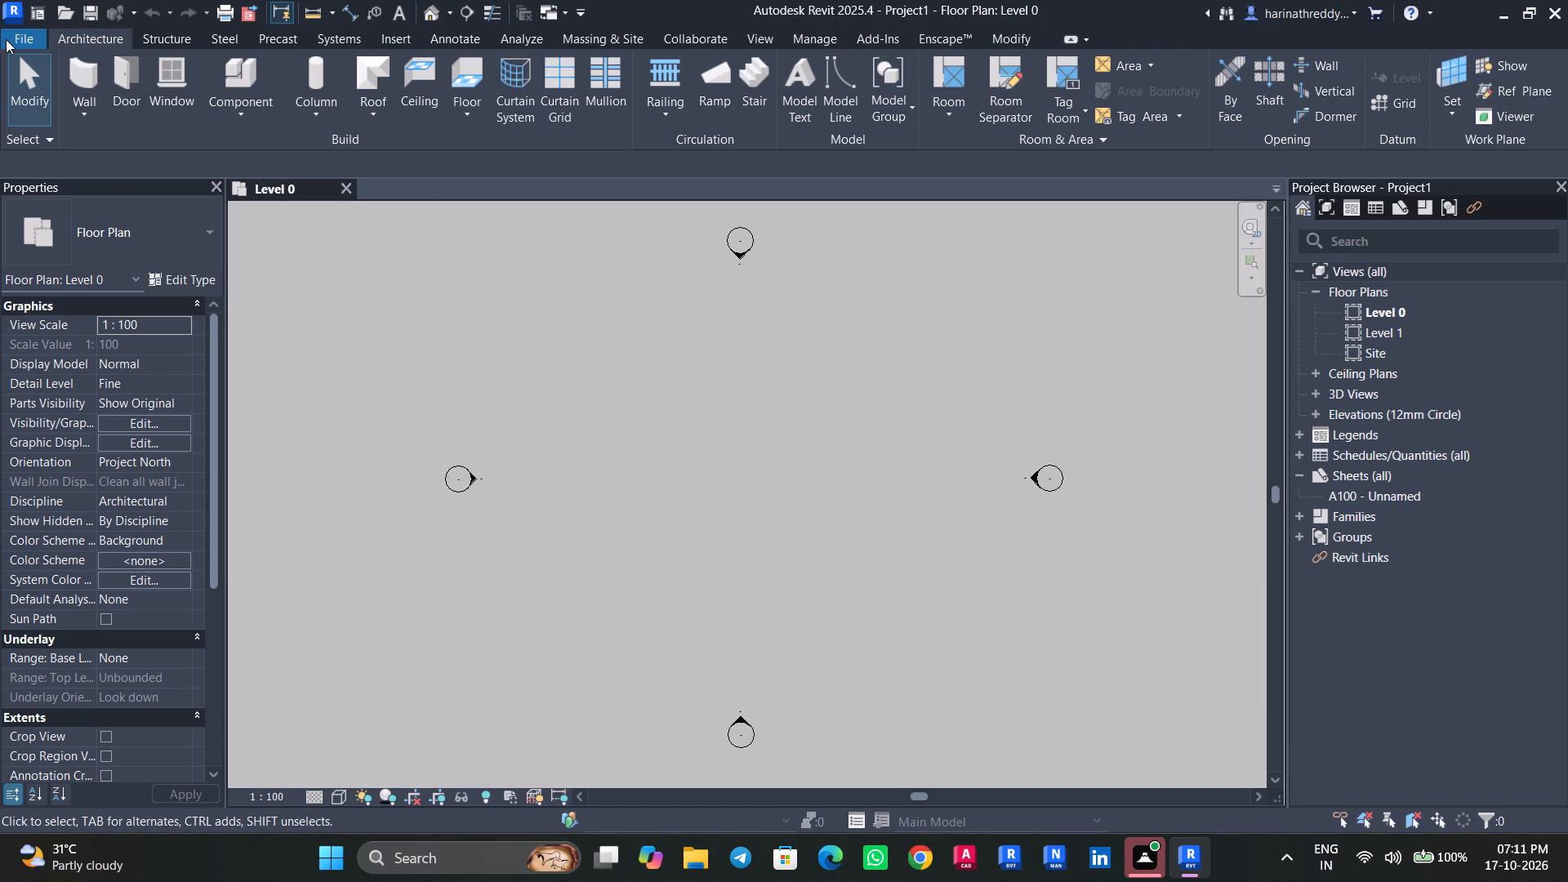
Look through the categories of the Revit Options, from User Interface and Cloud Model up to Colors, for the canvas colour settings.
click(6, 39)
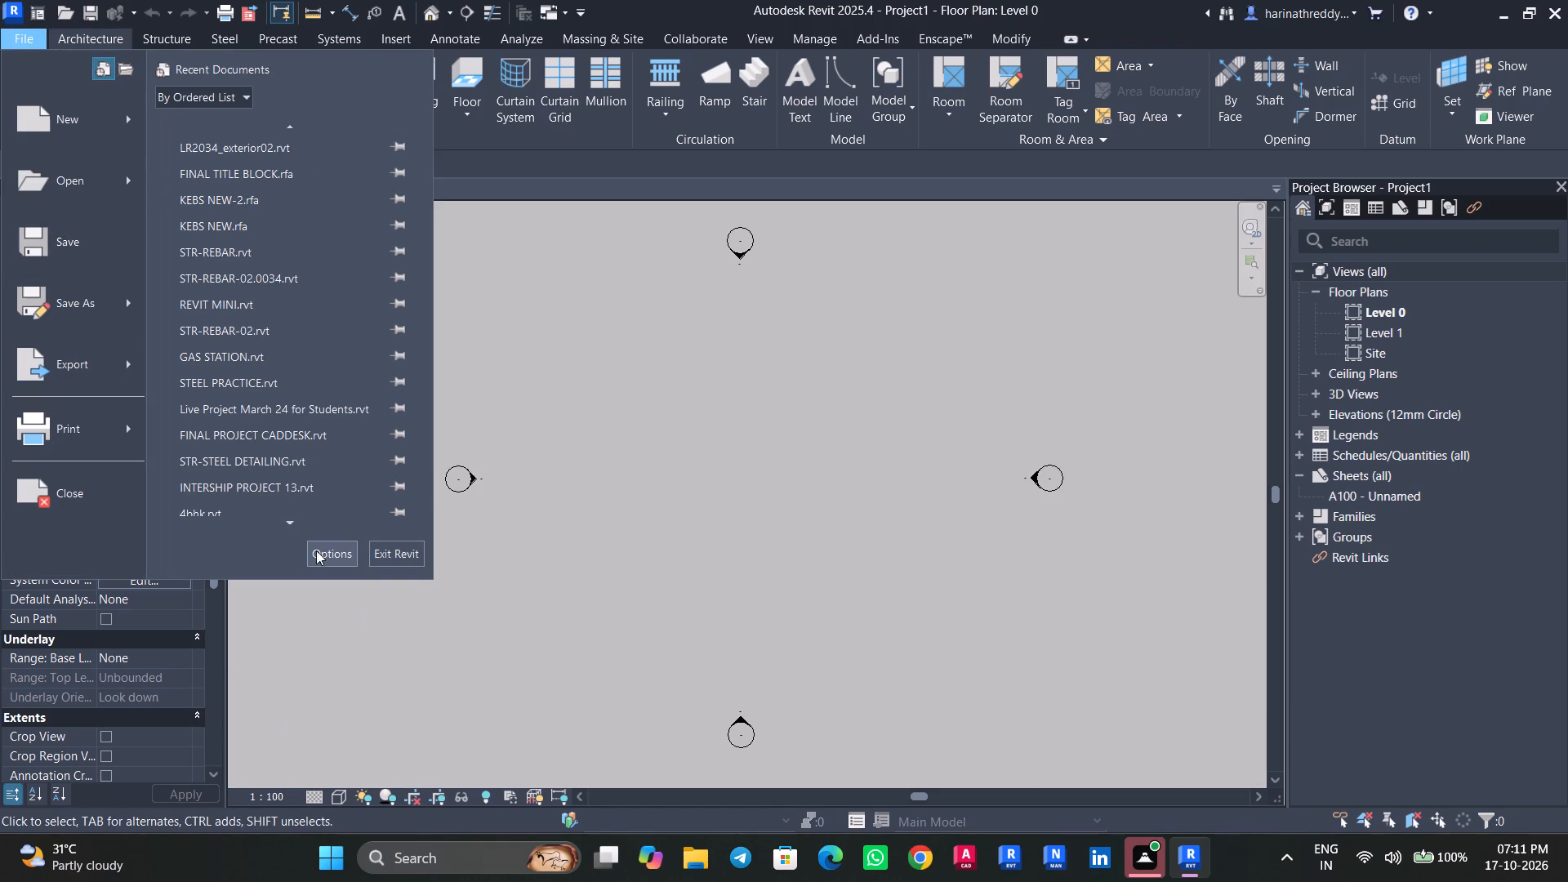
click(318, 556)
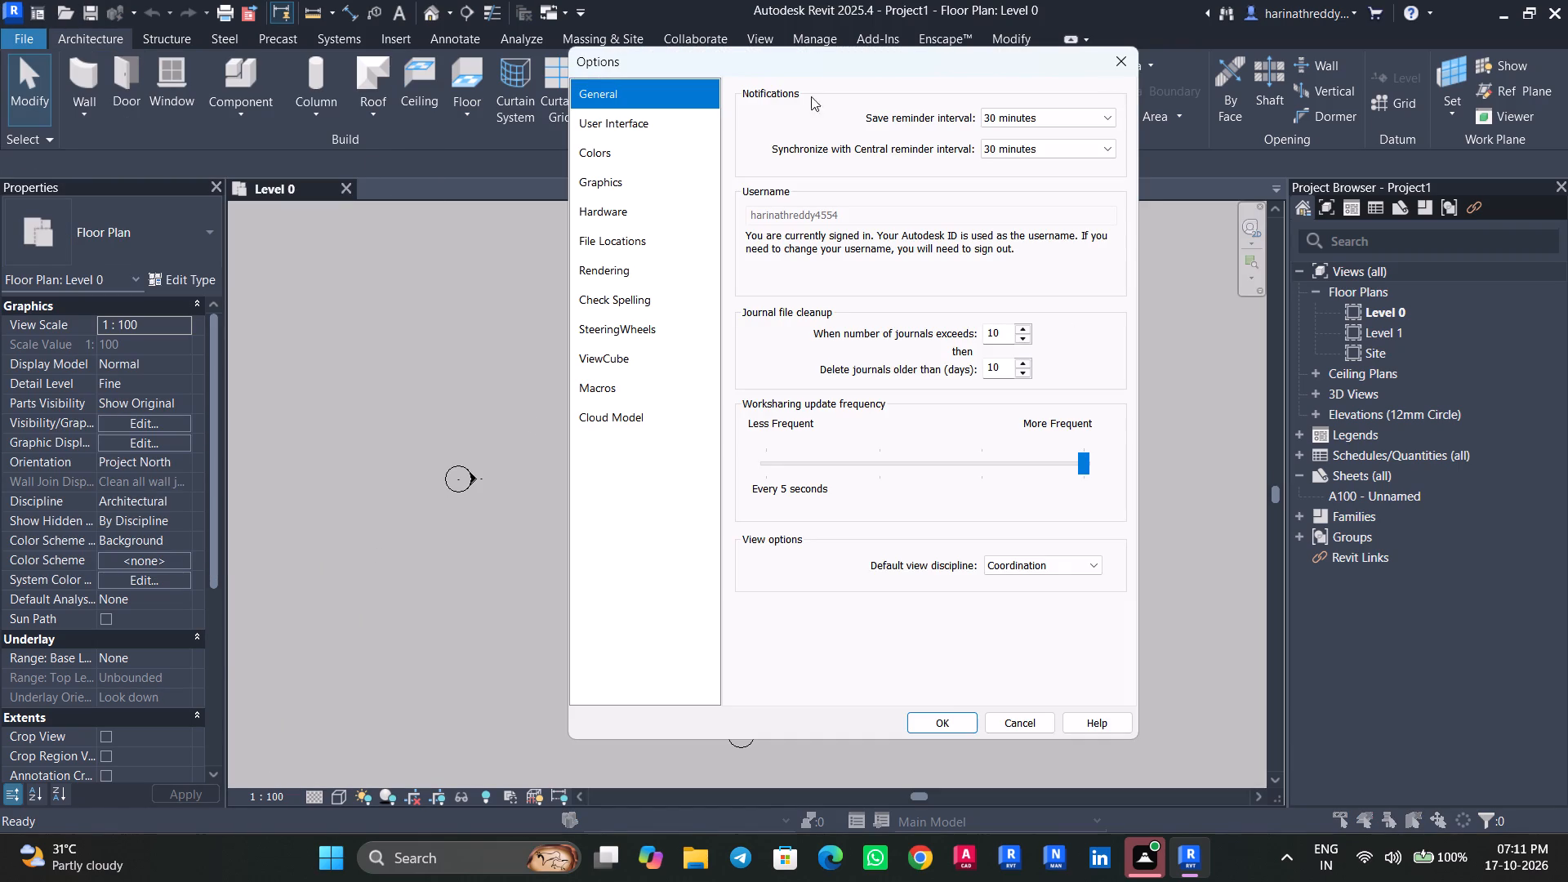
click(598, 125)
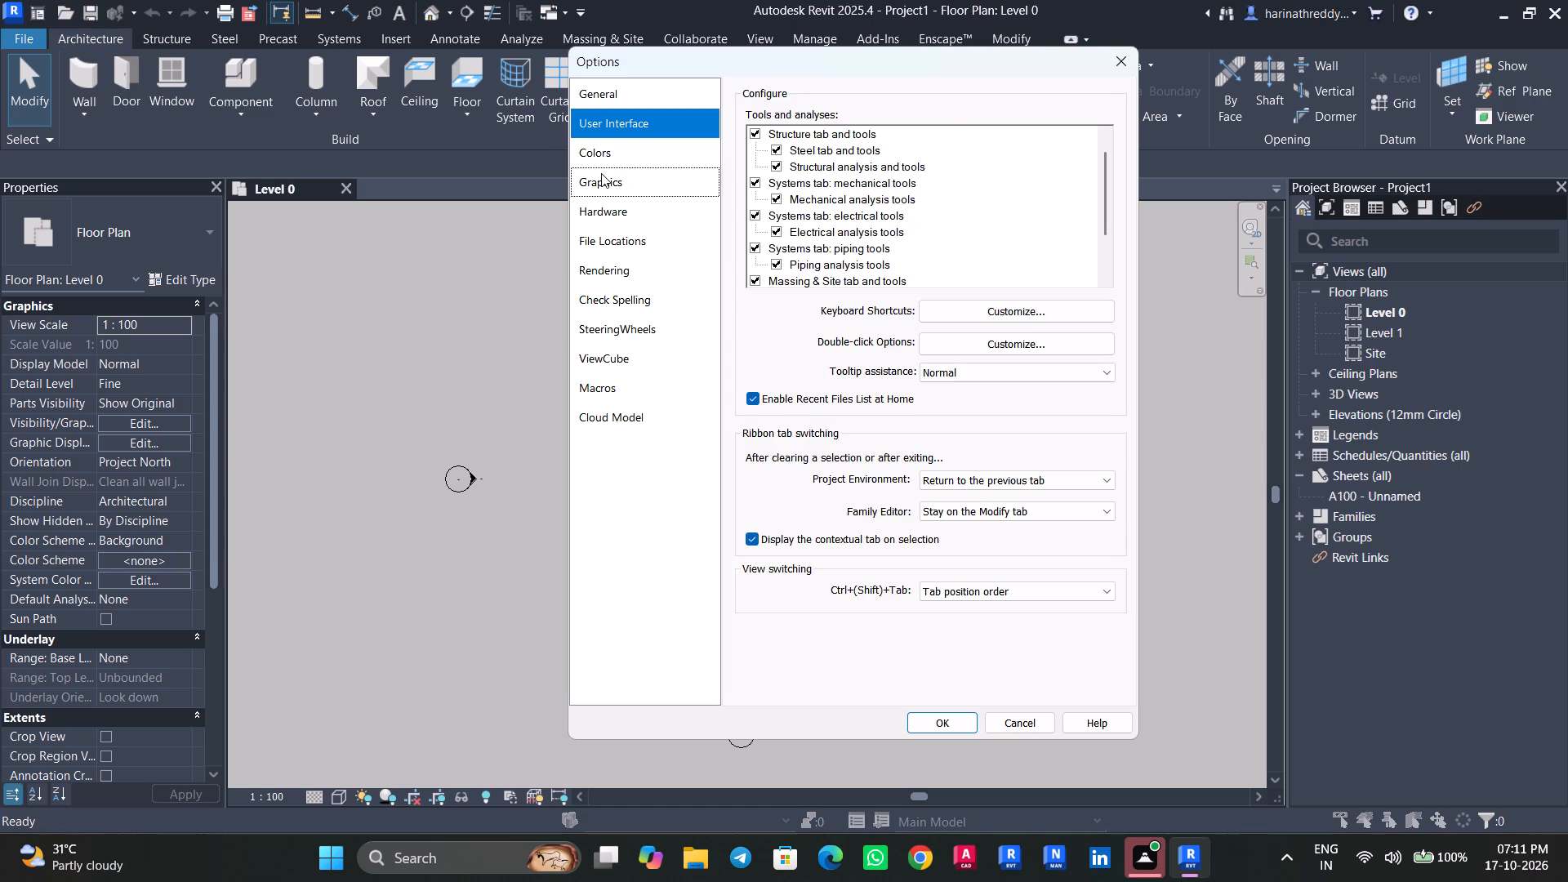
click(599, 424)
click(603, 382)
click(617, 403)
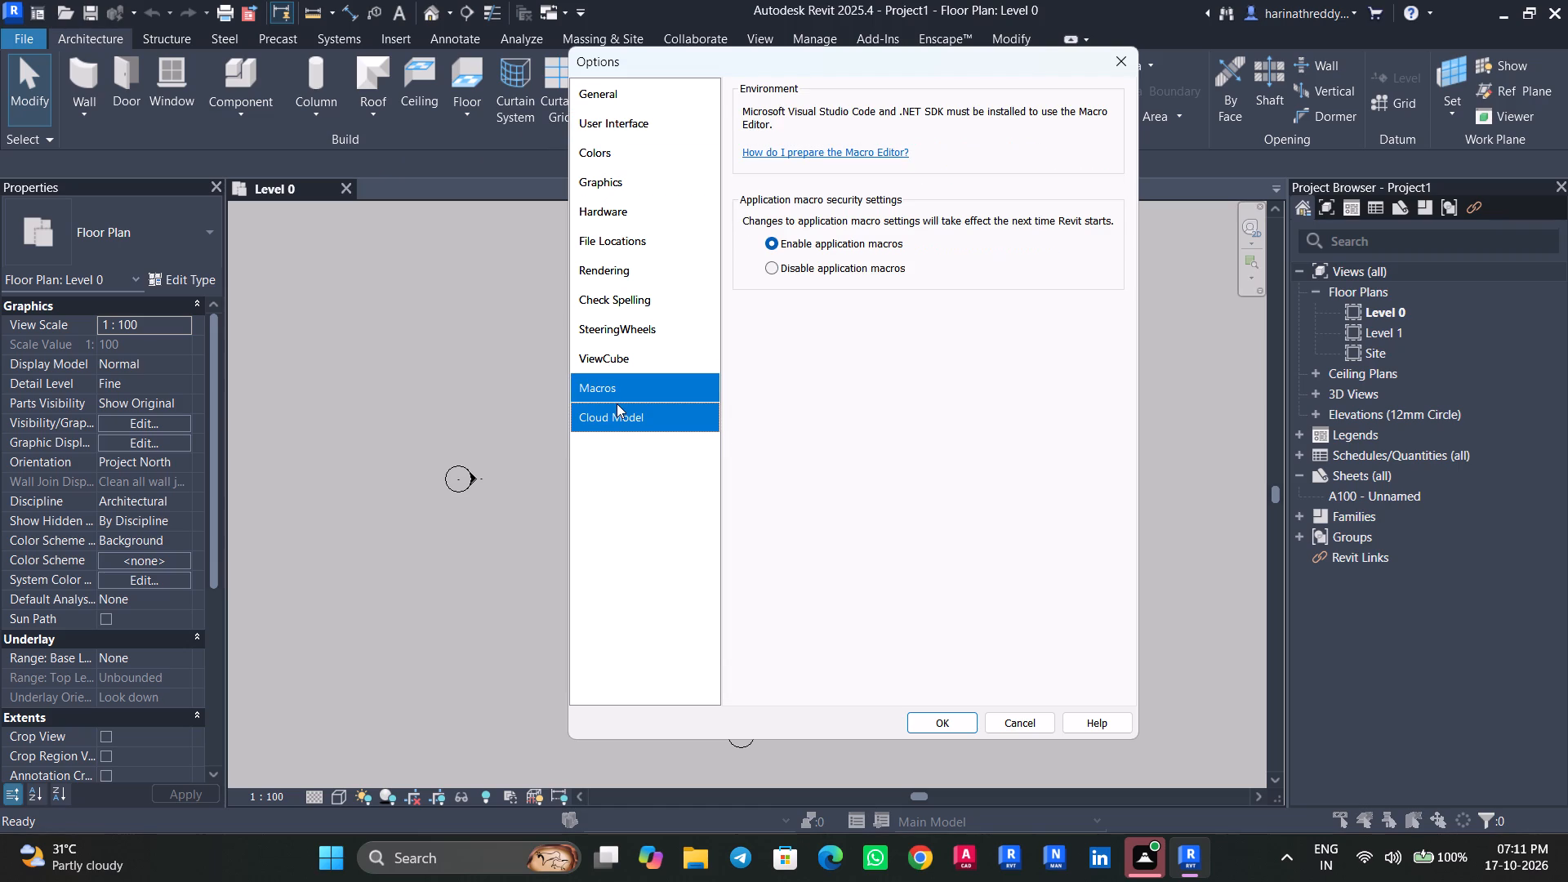
click(616, 357)
click(612, 327)
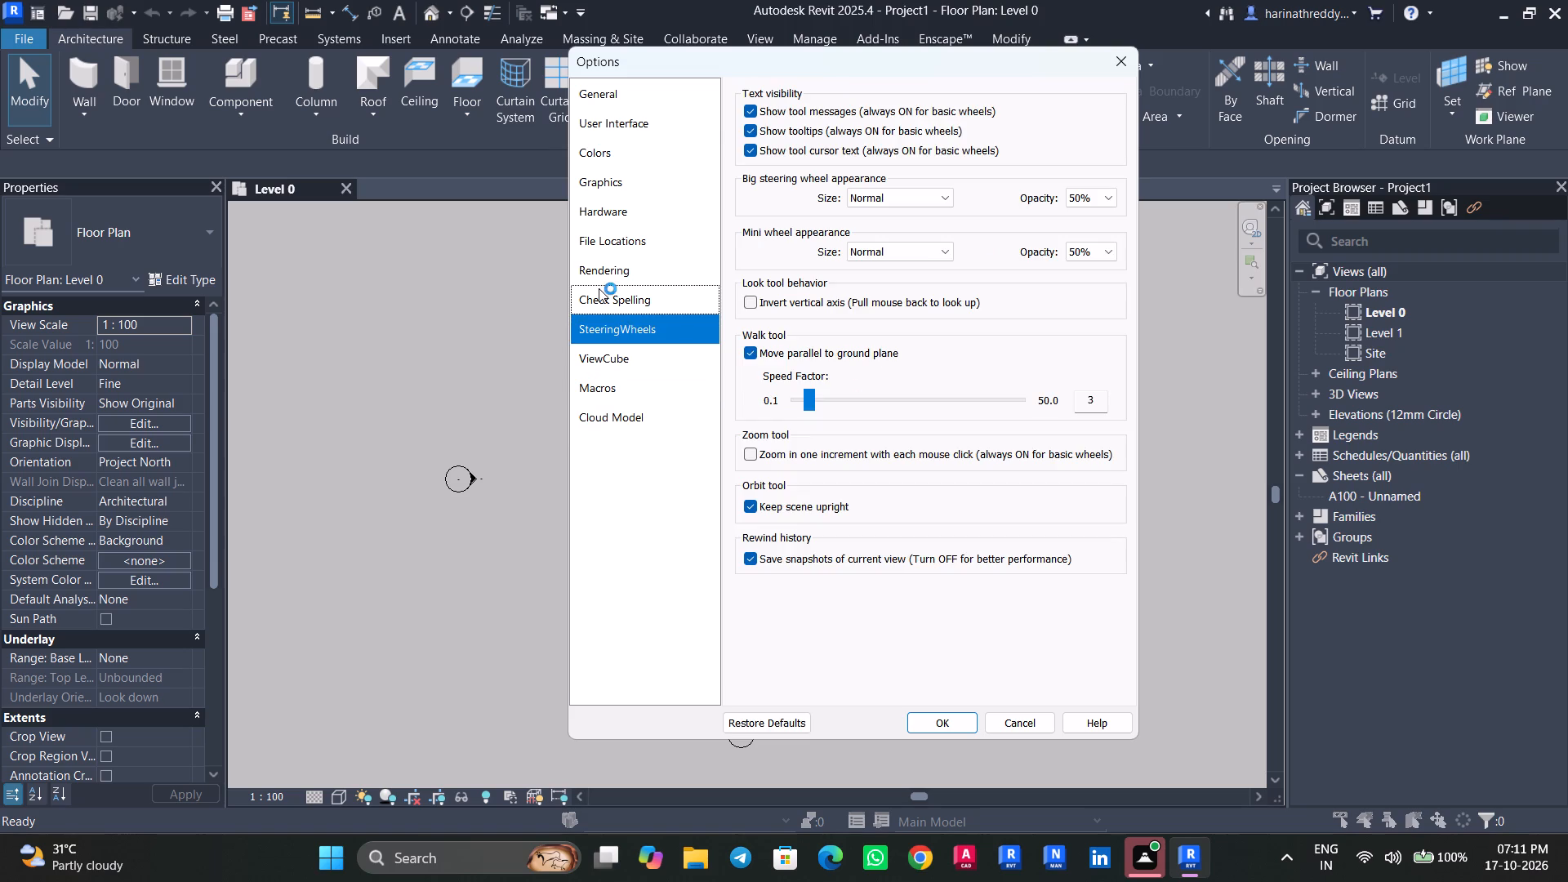
click(604, 296)
click(607, 265)
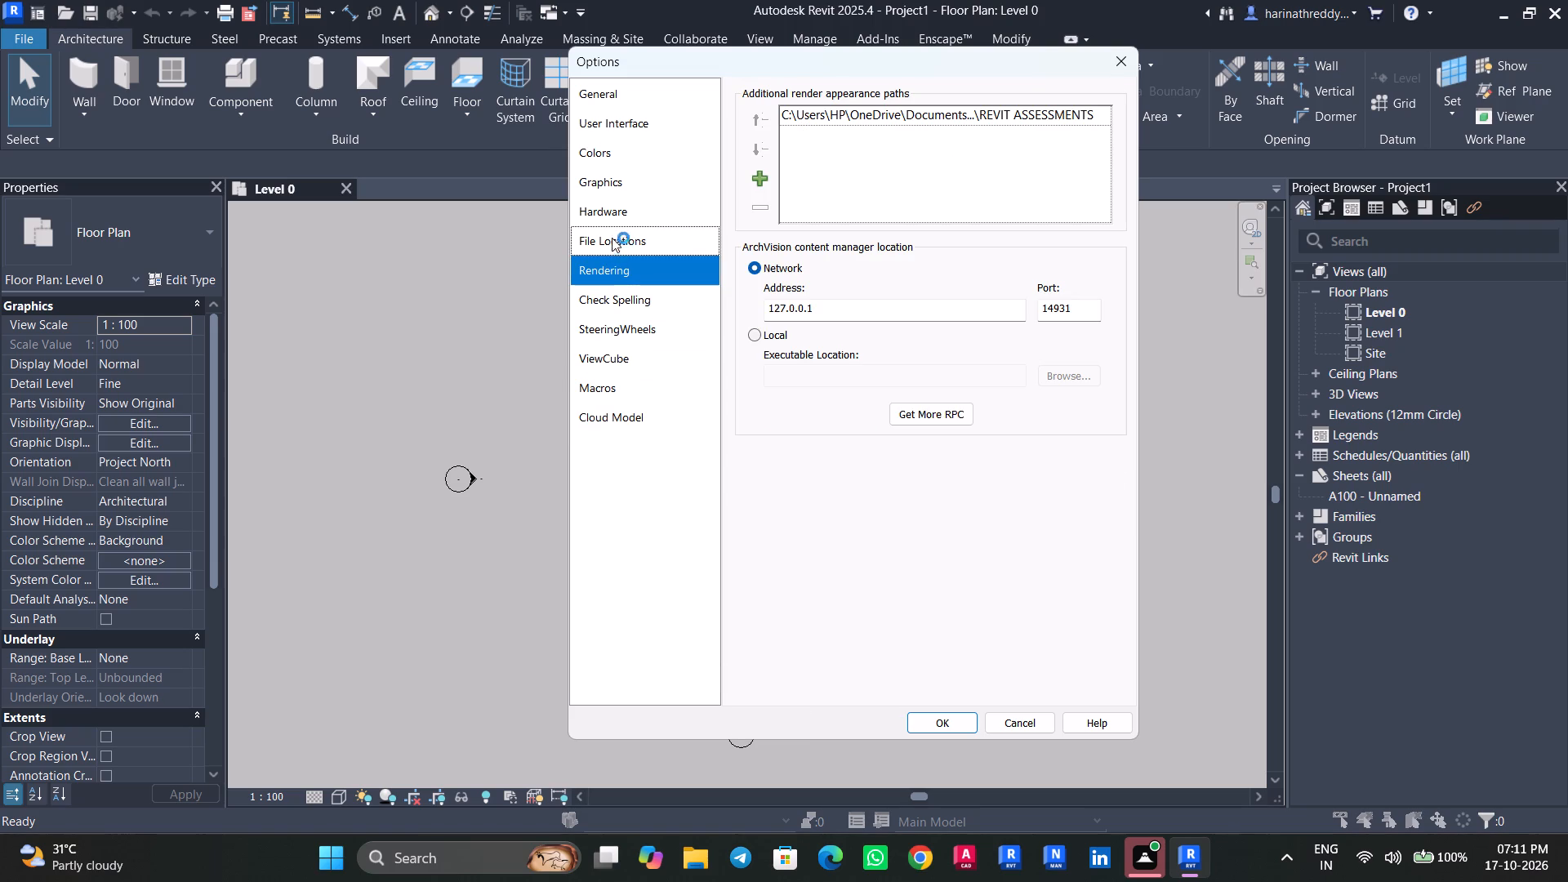
click(612, 229)
click(615, 215)
click(609, 187)
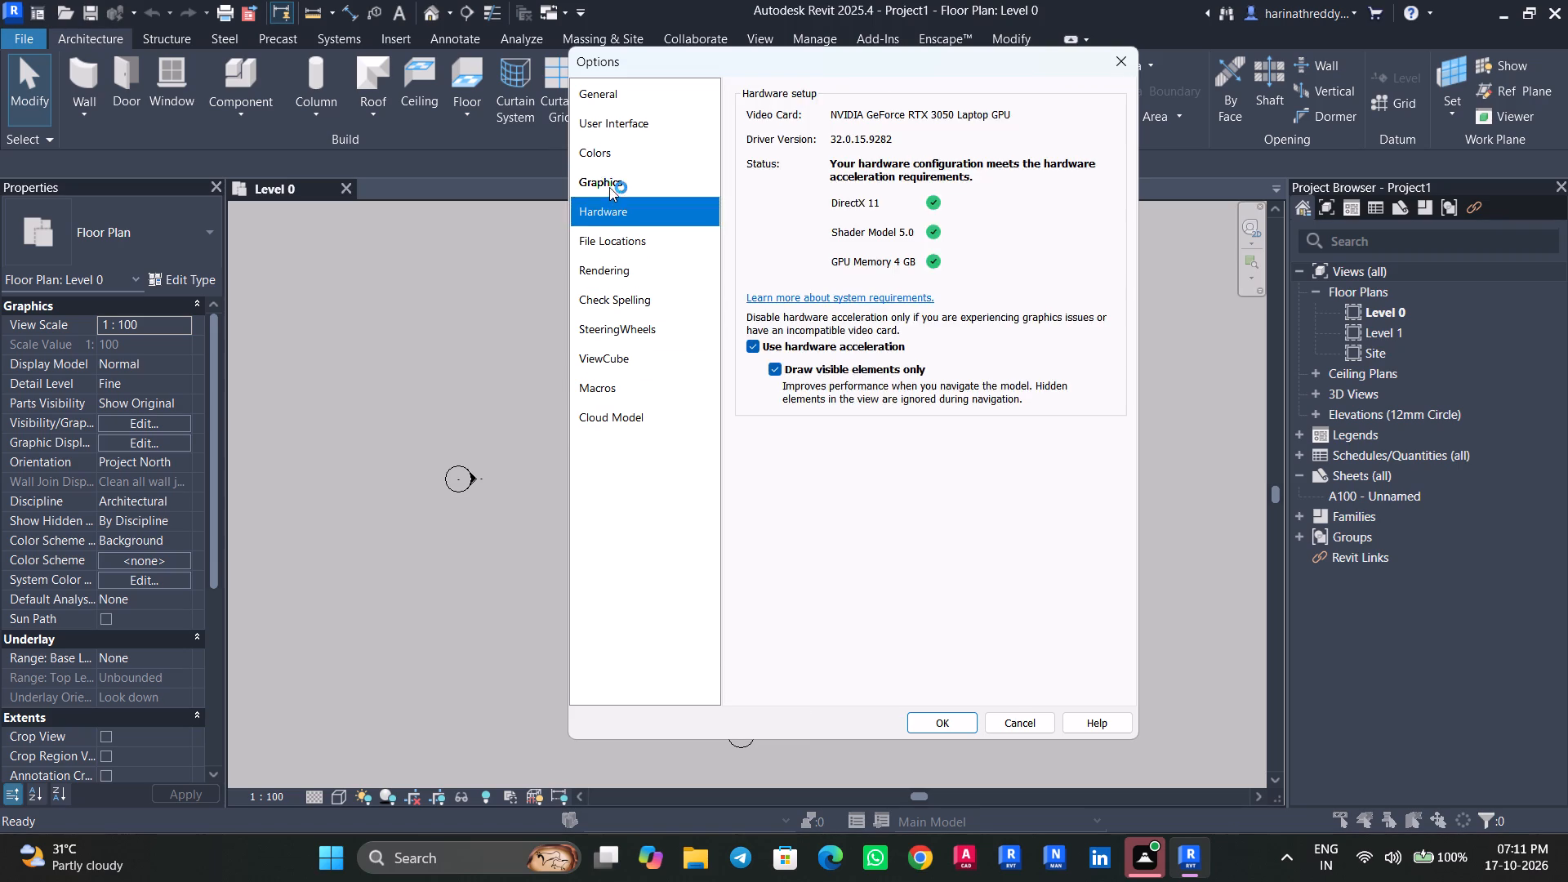
click(606, 157)
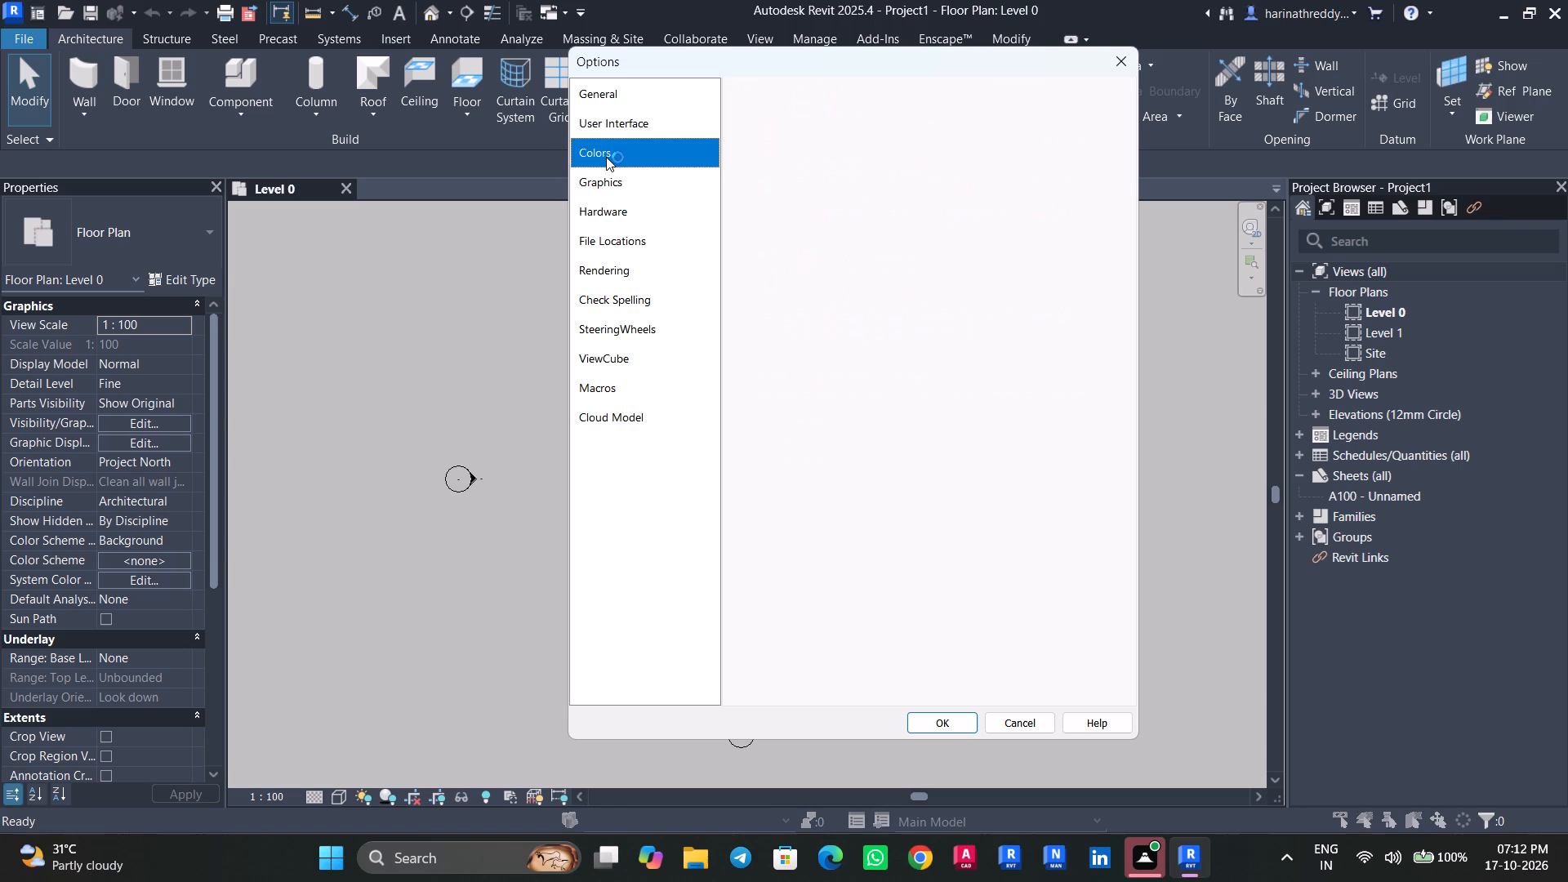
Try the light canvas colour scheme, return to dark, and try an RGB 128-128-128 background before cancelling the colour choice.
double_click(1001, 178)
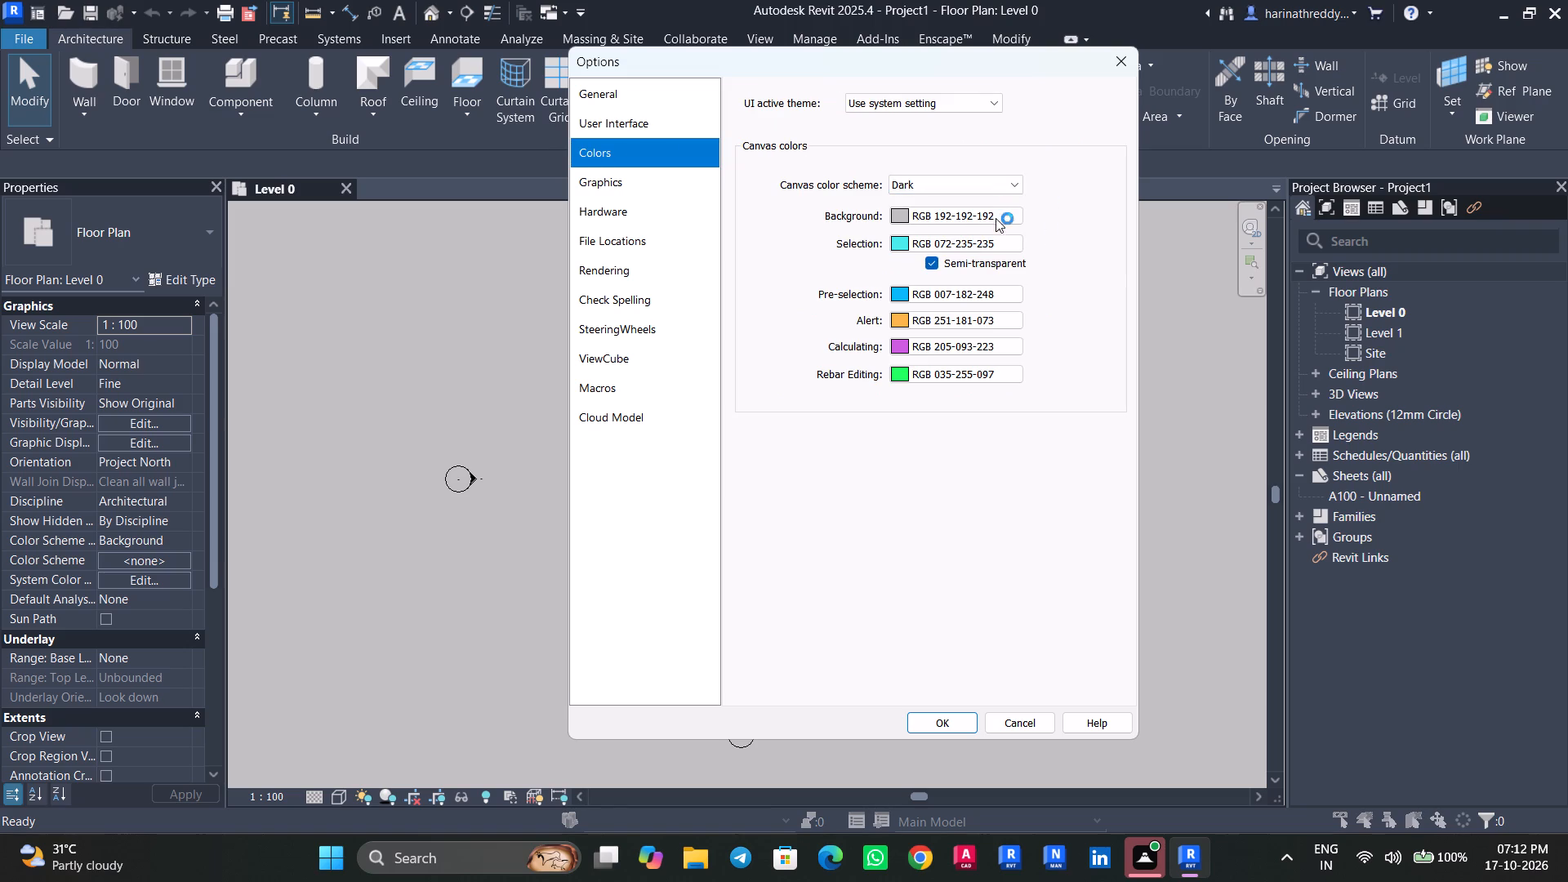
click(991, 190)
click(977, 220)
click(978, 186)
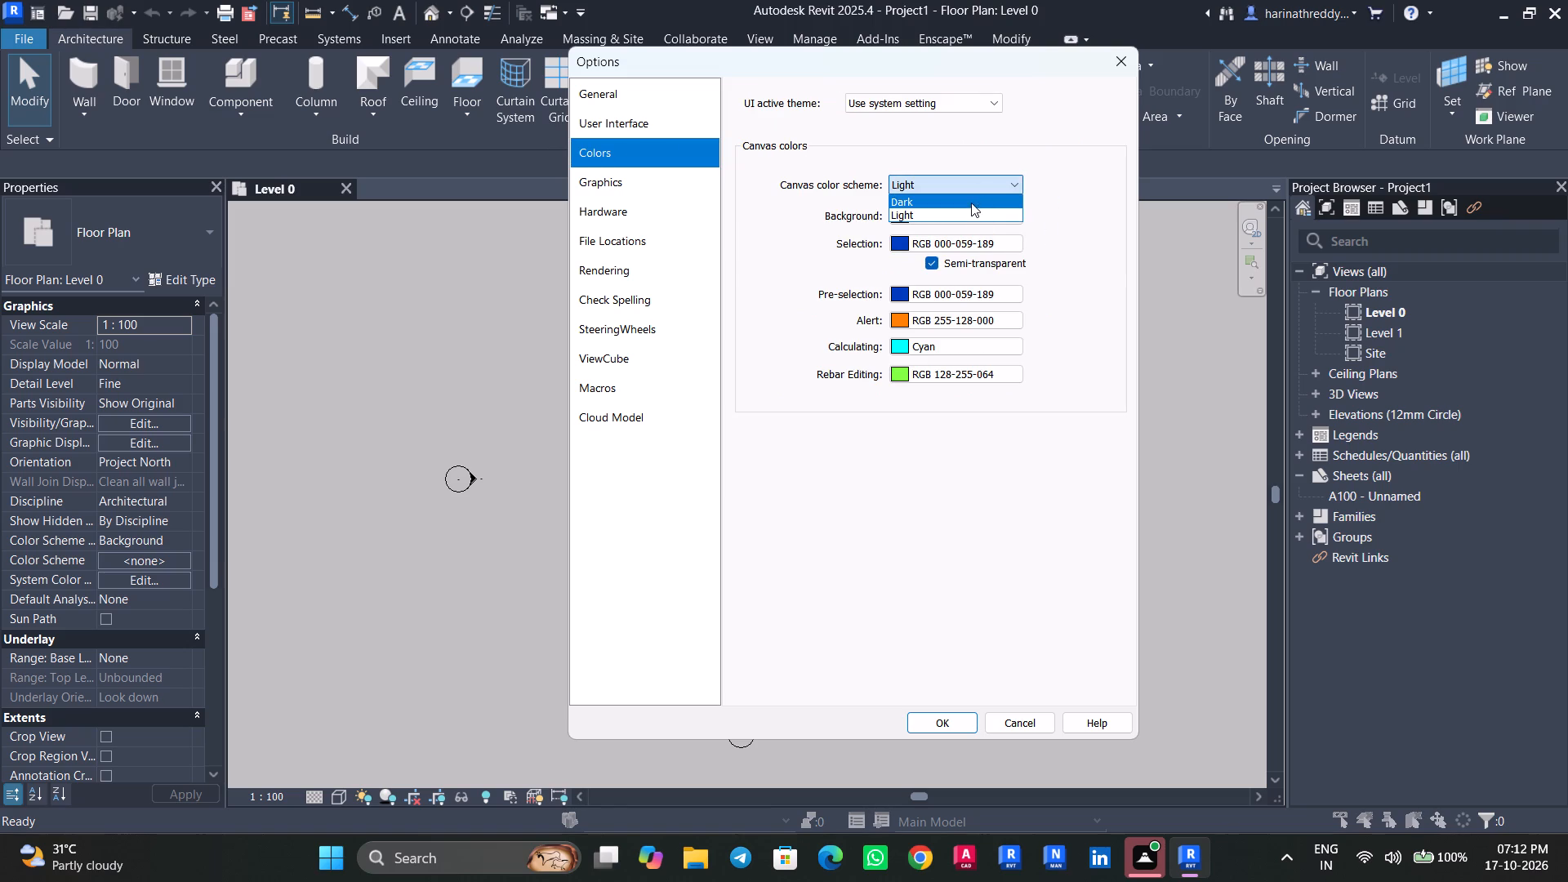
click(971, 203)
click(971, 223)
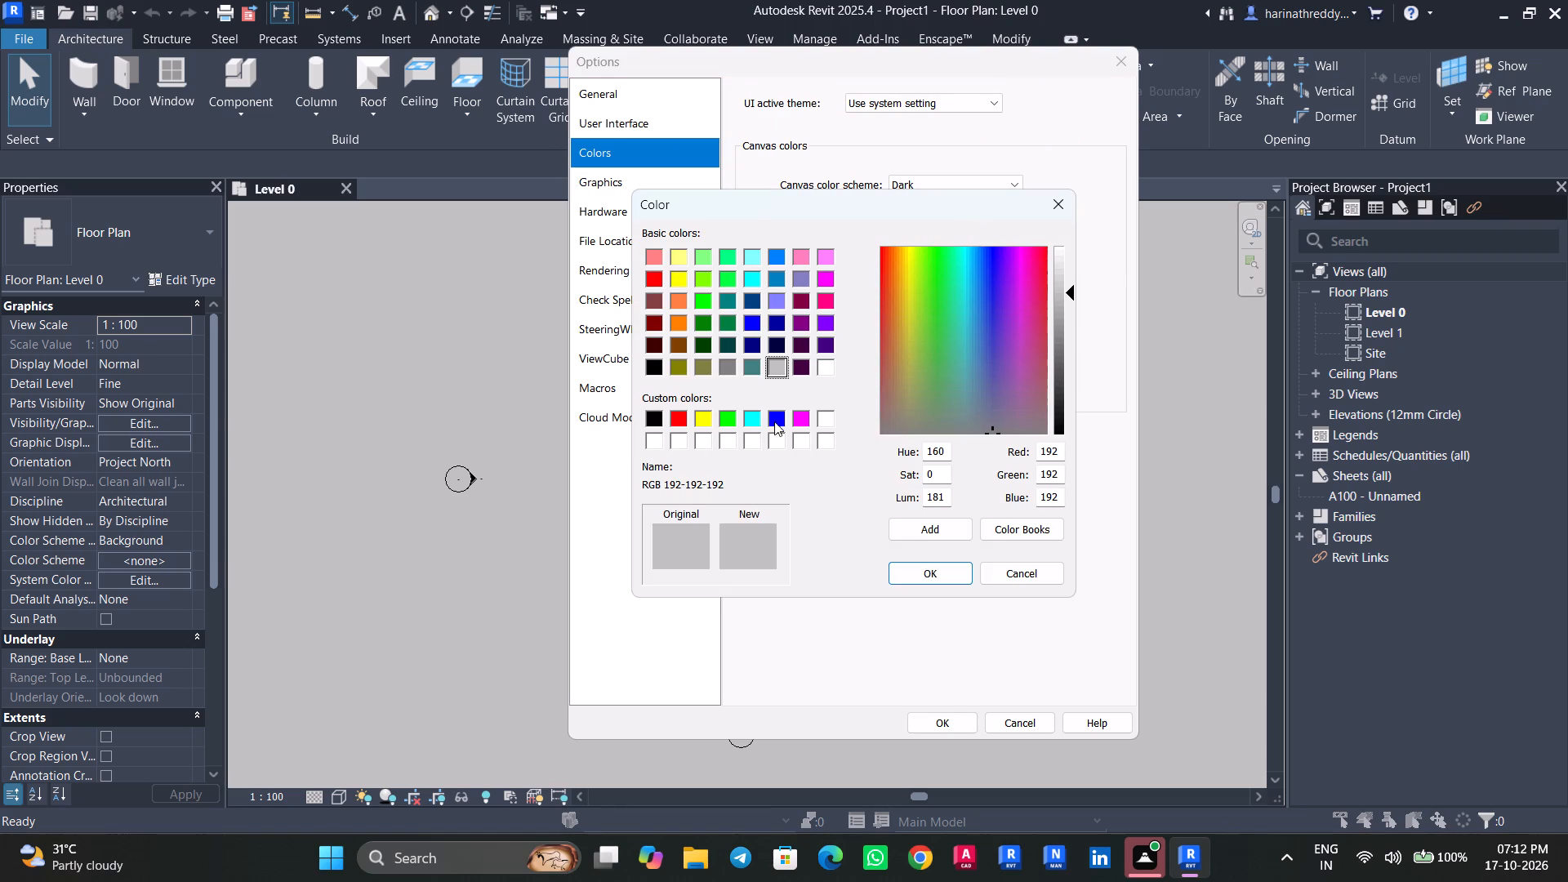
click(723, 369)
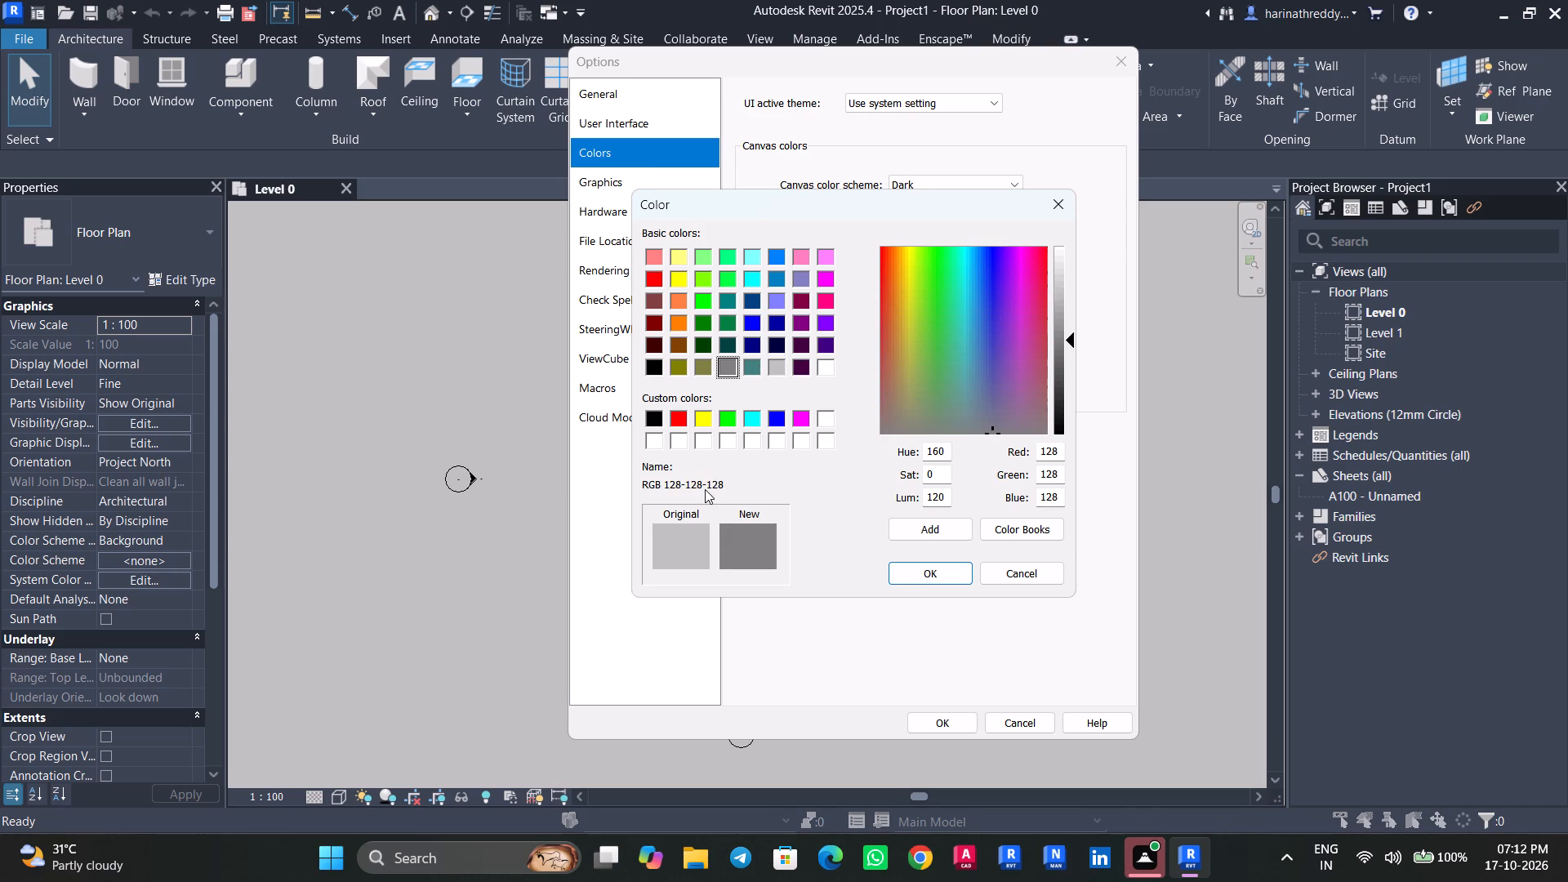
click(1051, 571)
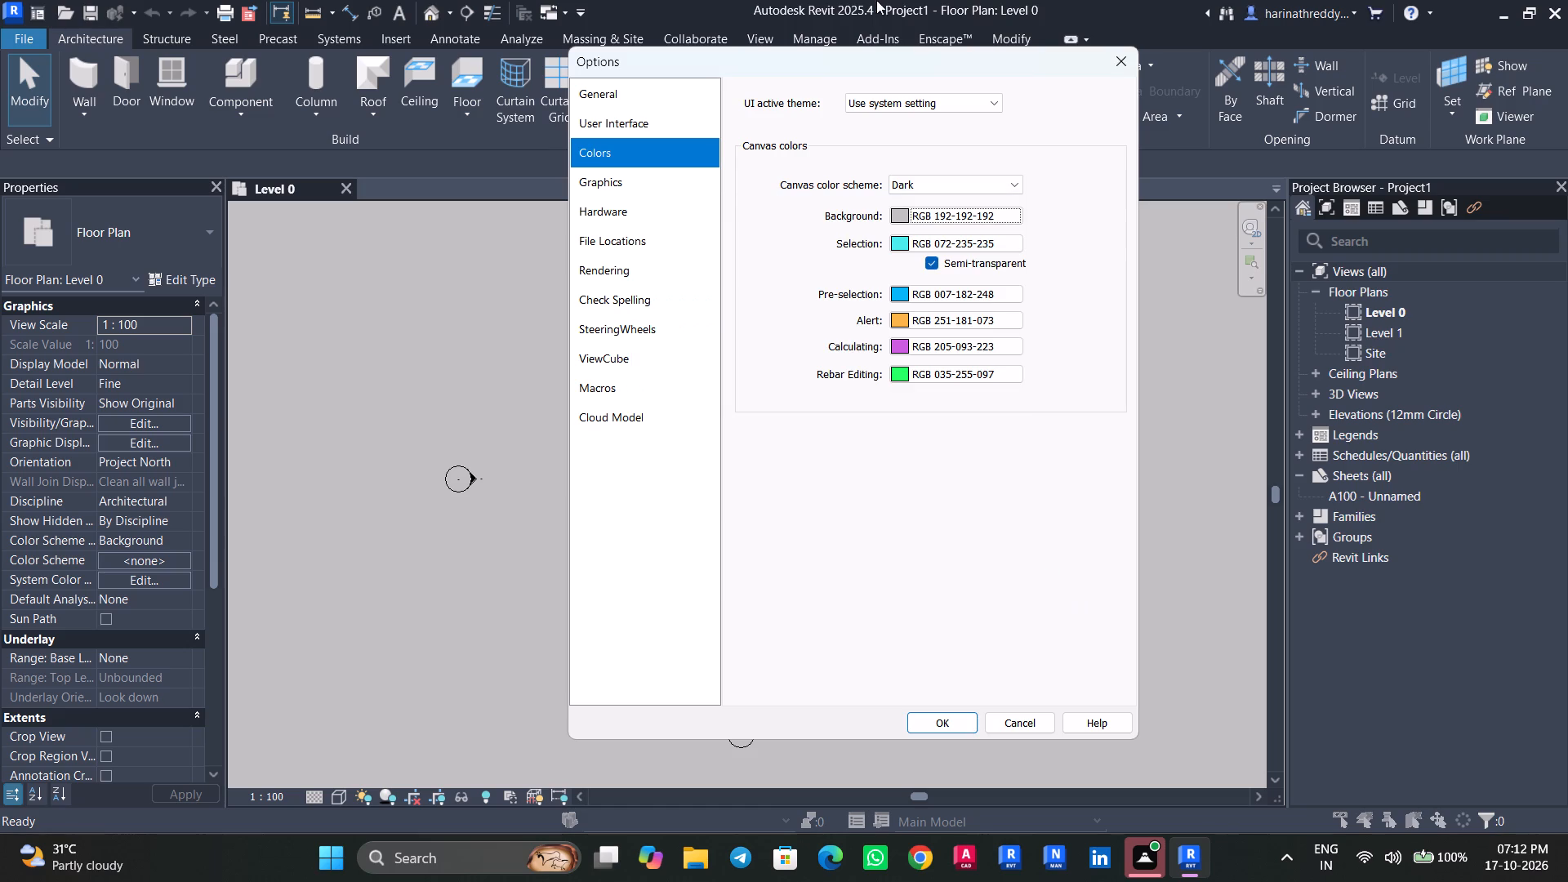
Examine the UI active theme choices, the default view discipline and the tooltip assistance settings in the Options.
double_click(883, 91)
click(886, 108)
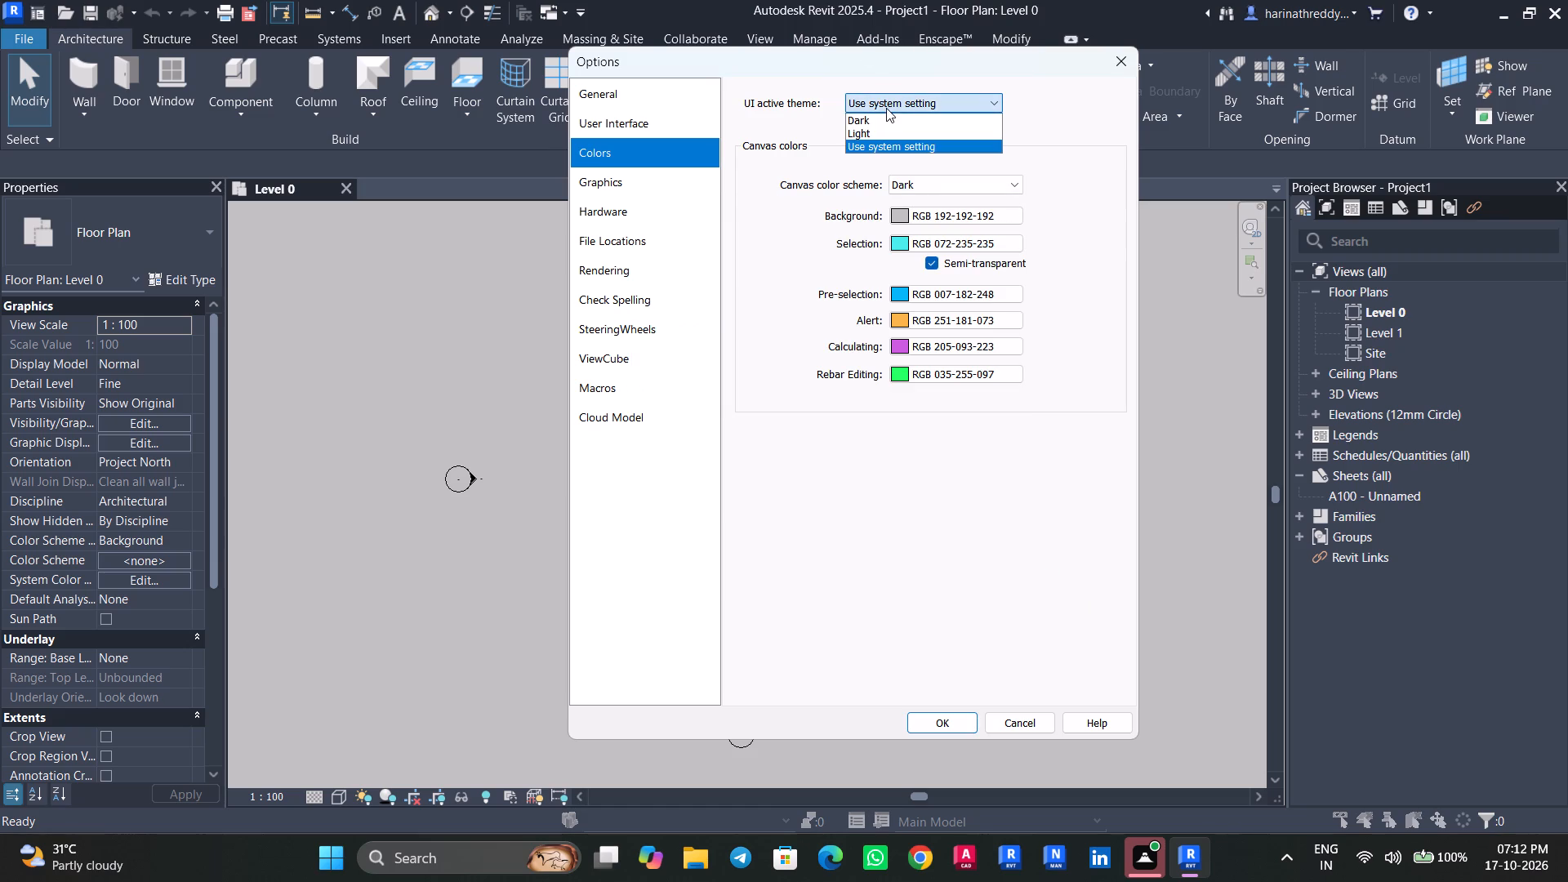
click(886, 108)
click(634, 102)
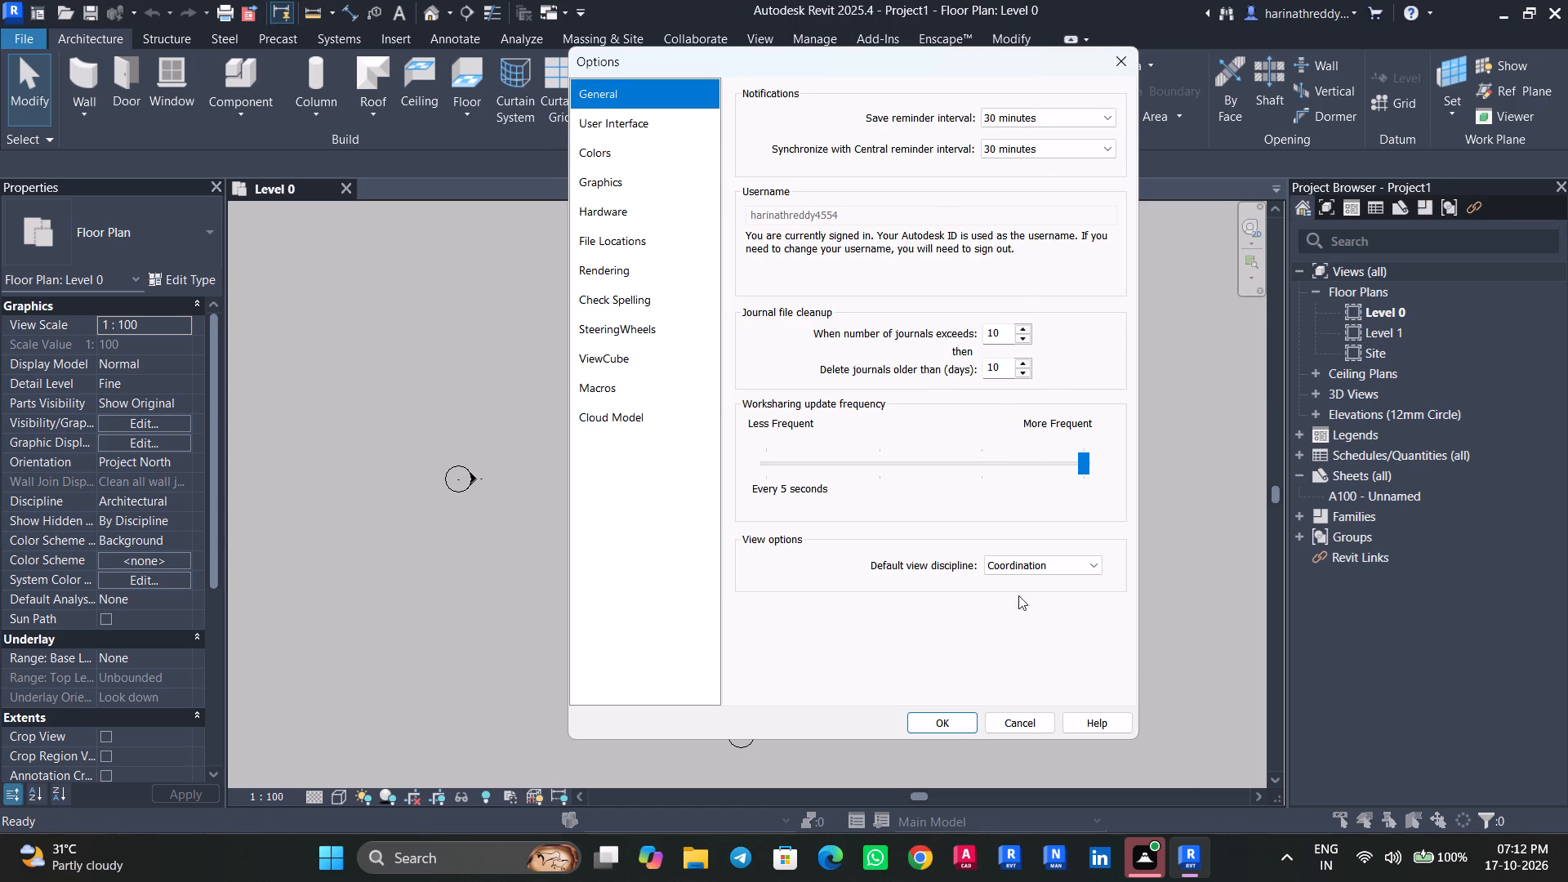
click(1039, 559)
click(1039, 559)
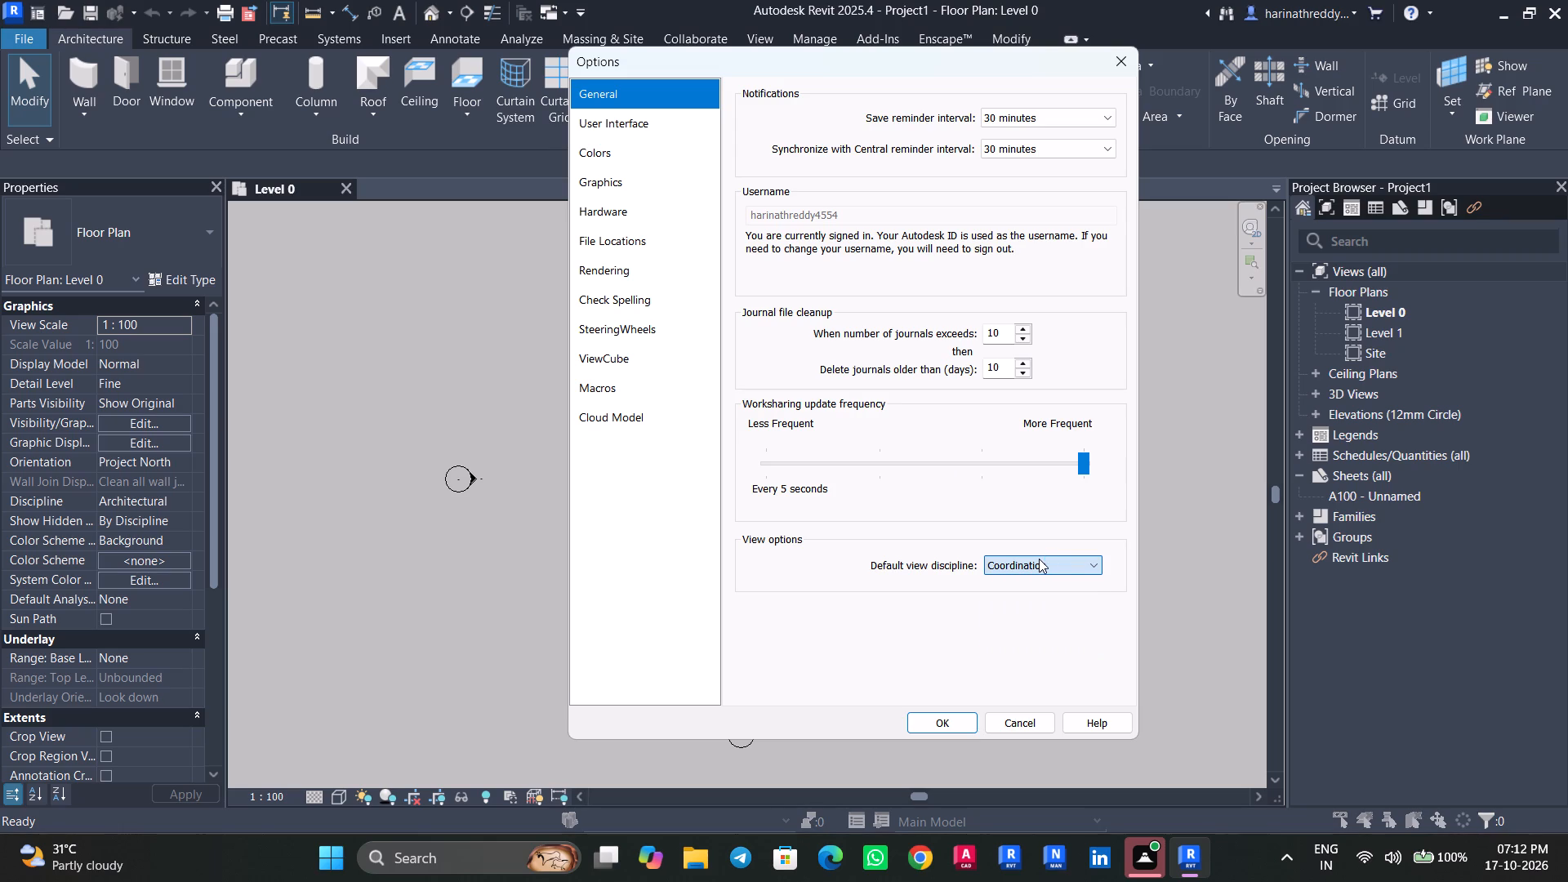
click(604, 121)
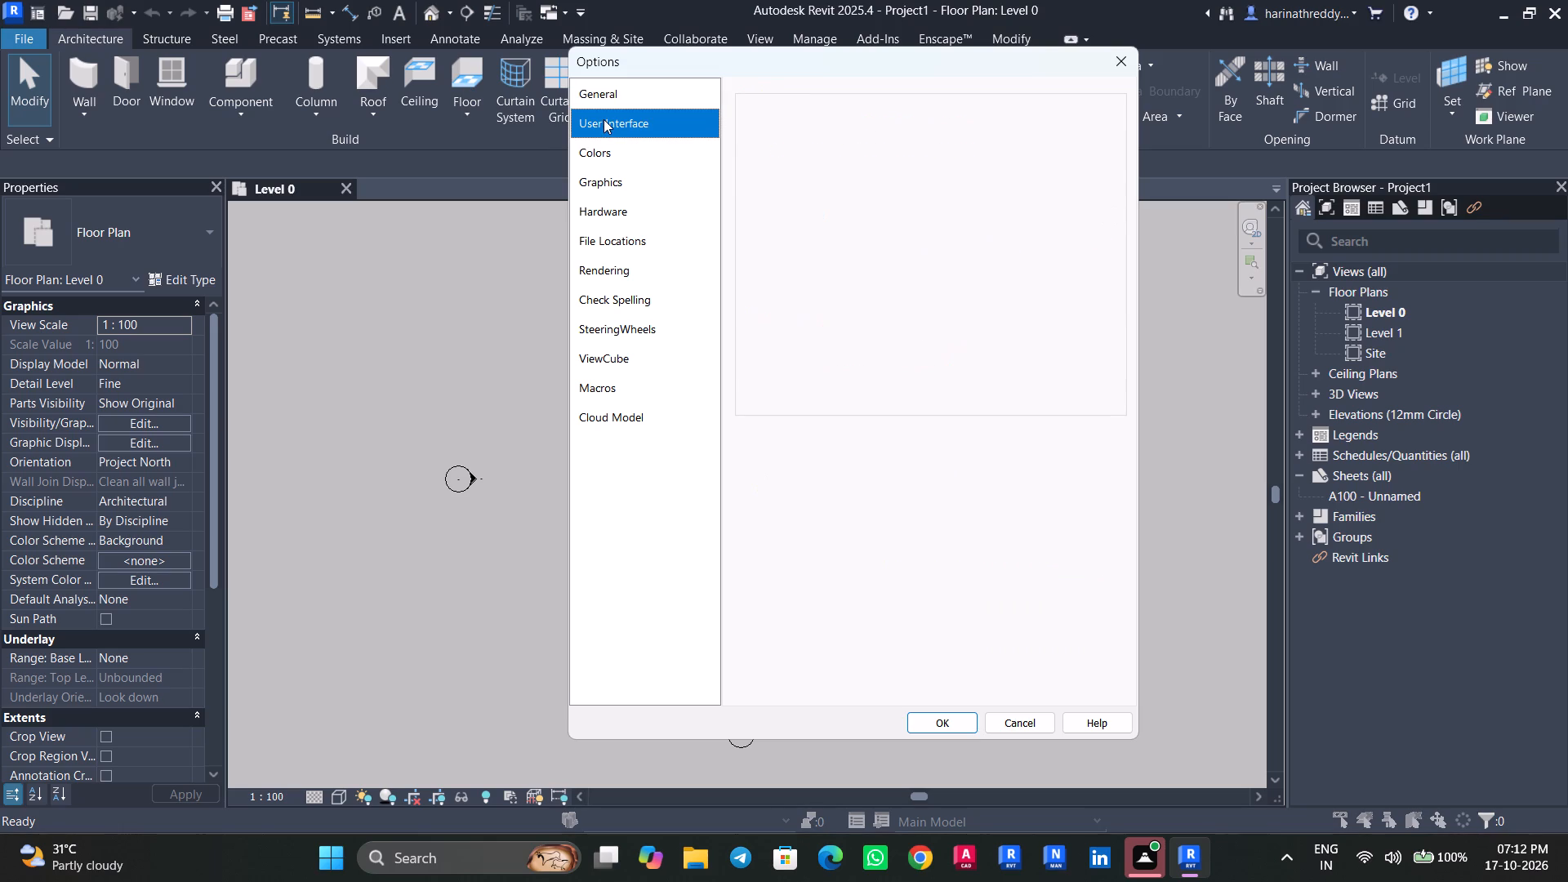
click(1012, 365)
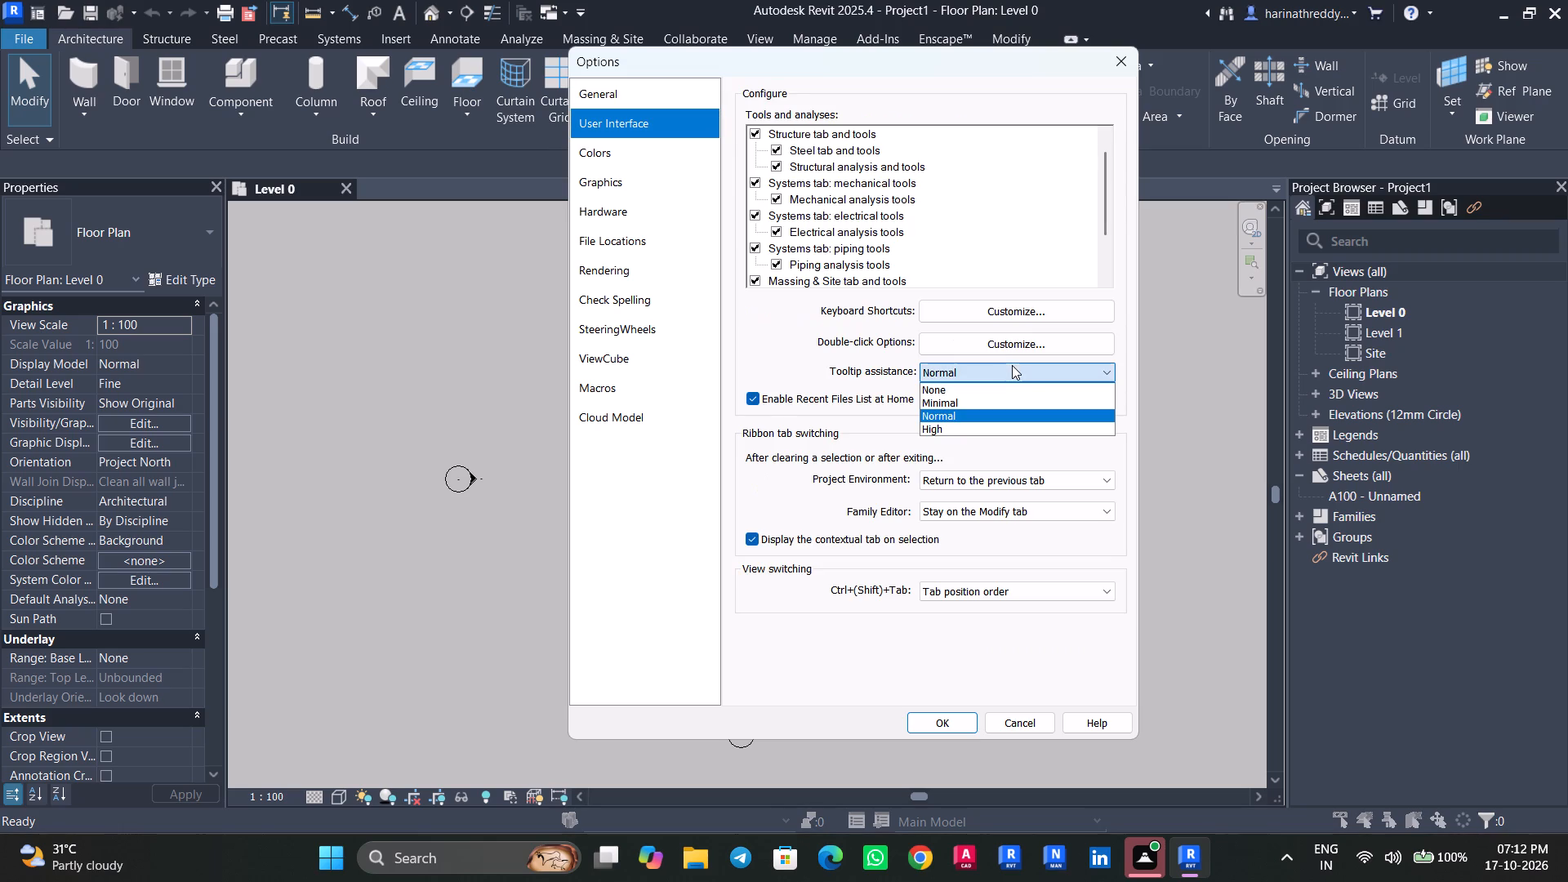
click(1012, 365)
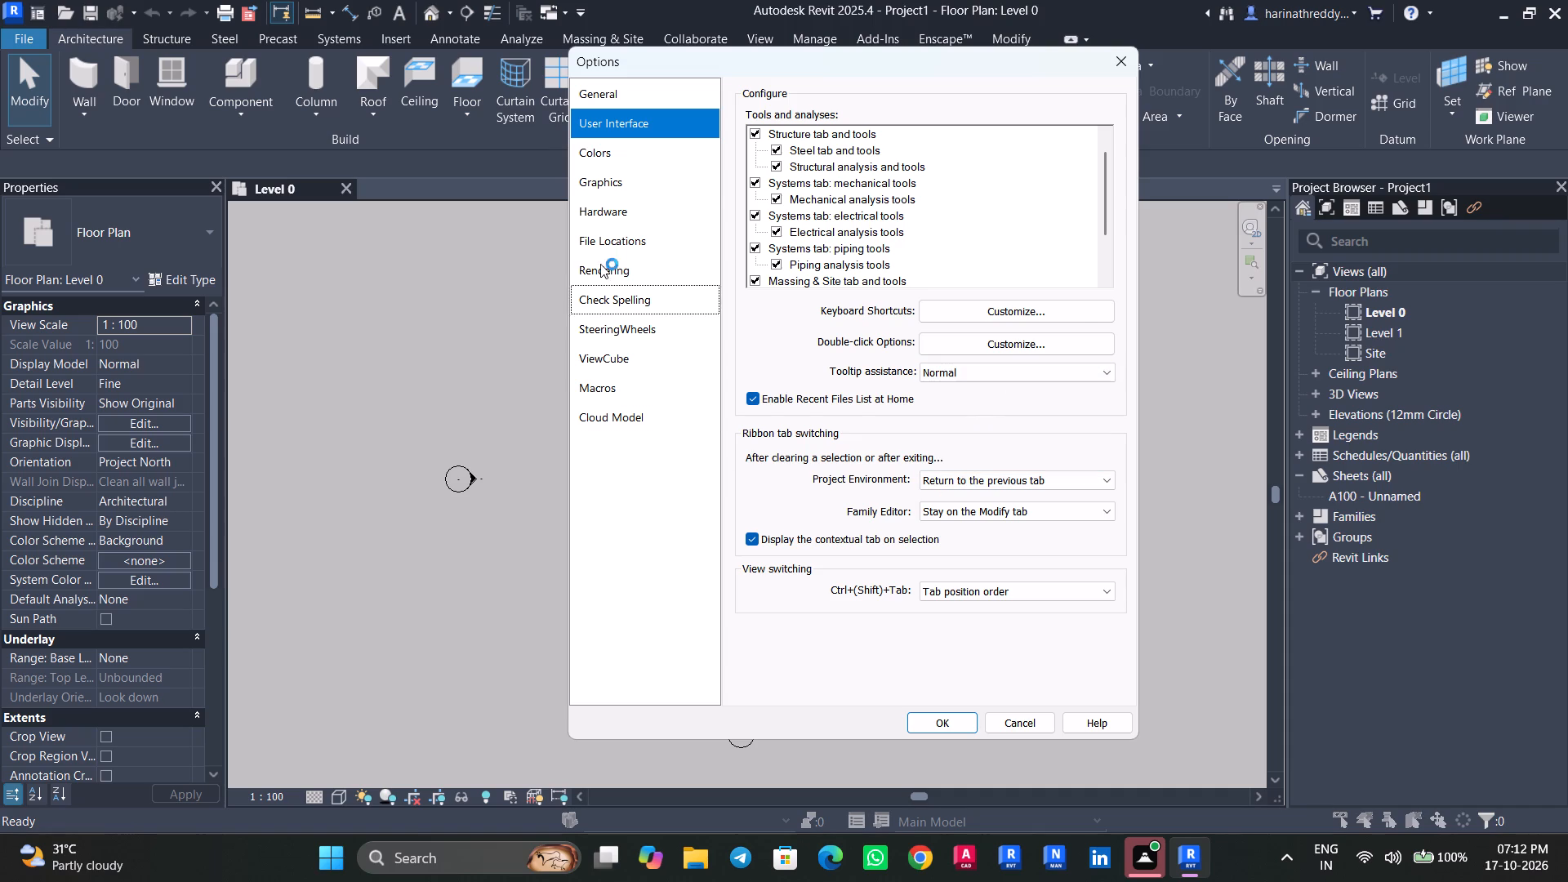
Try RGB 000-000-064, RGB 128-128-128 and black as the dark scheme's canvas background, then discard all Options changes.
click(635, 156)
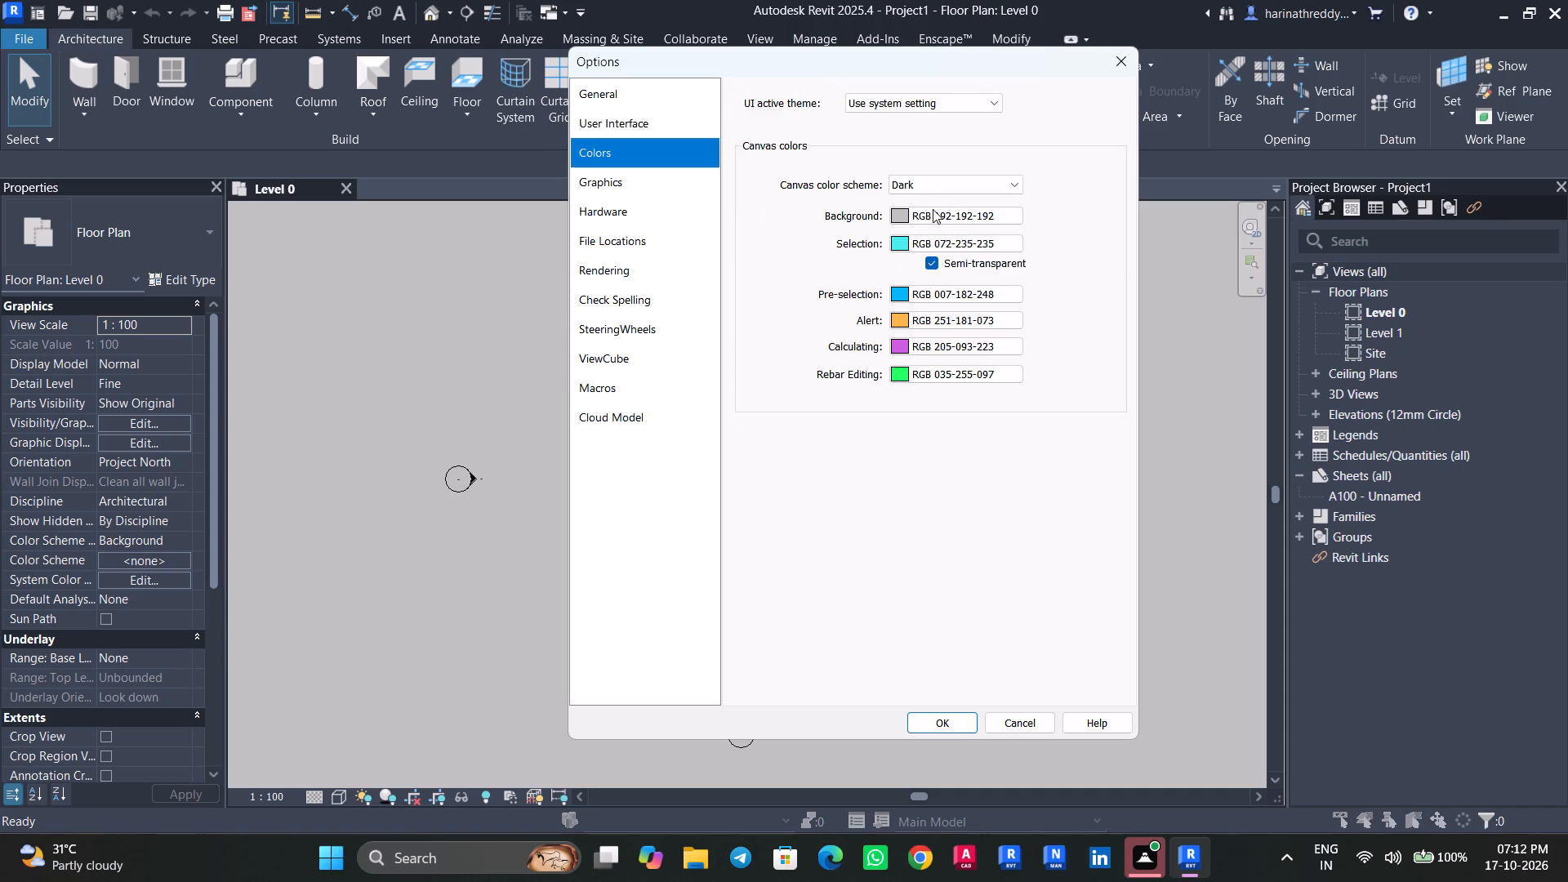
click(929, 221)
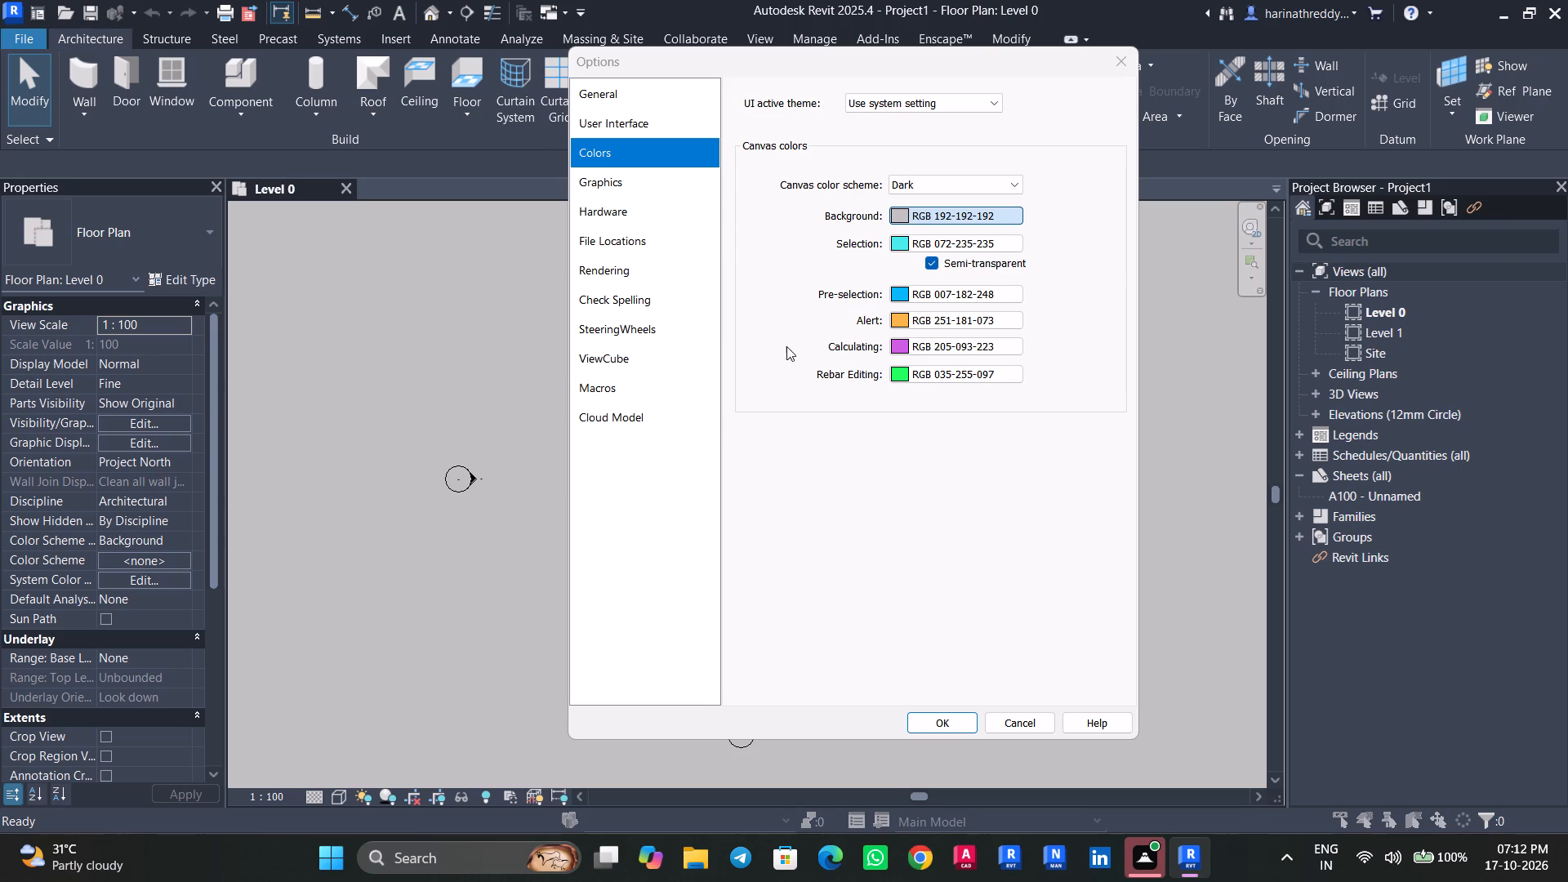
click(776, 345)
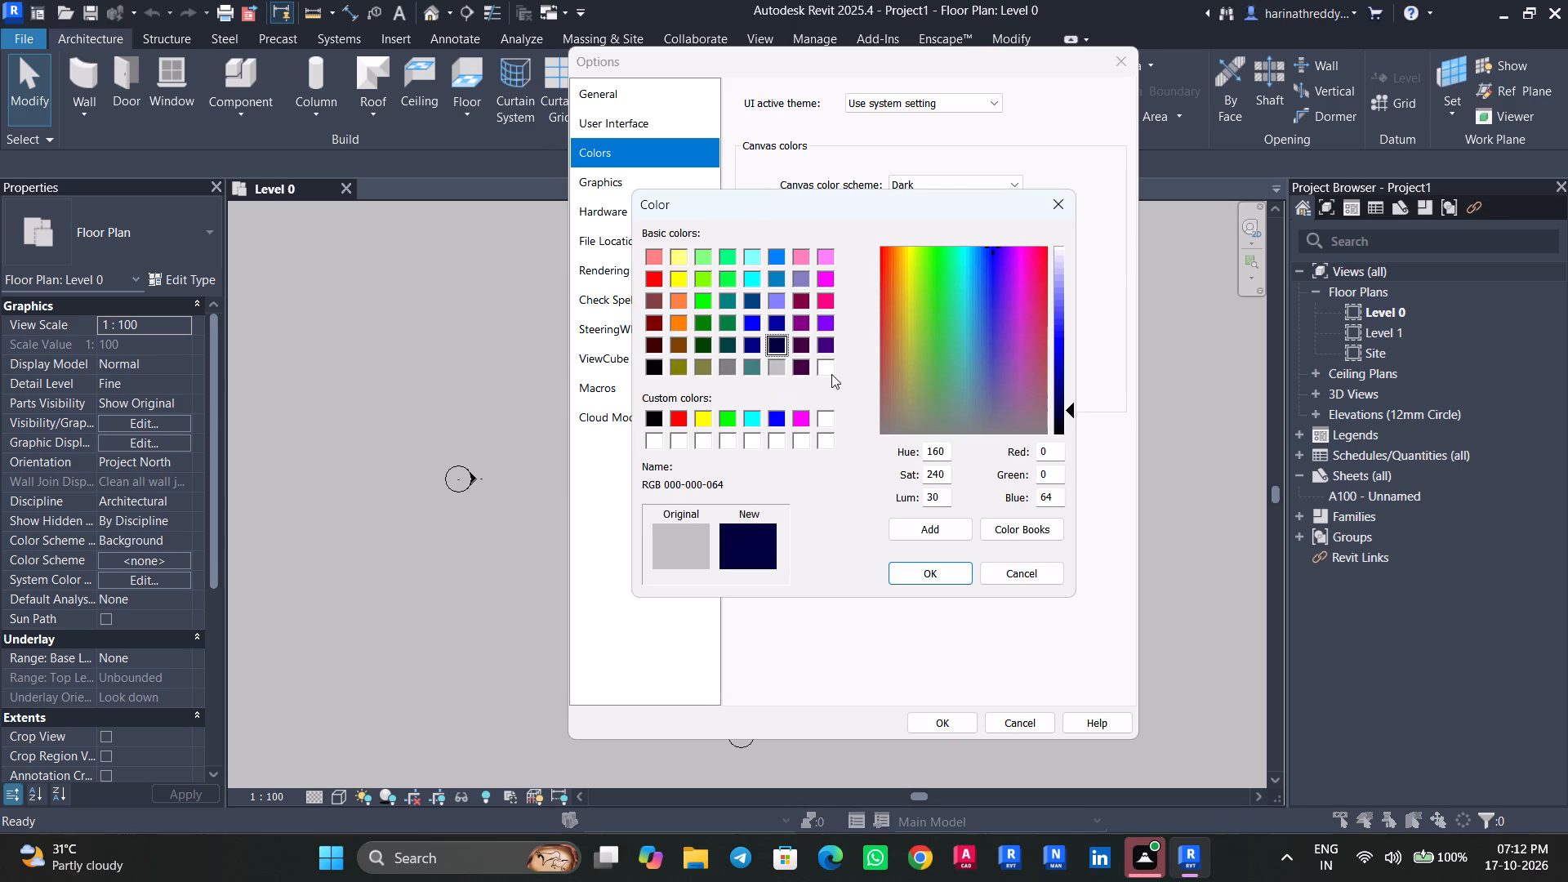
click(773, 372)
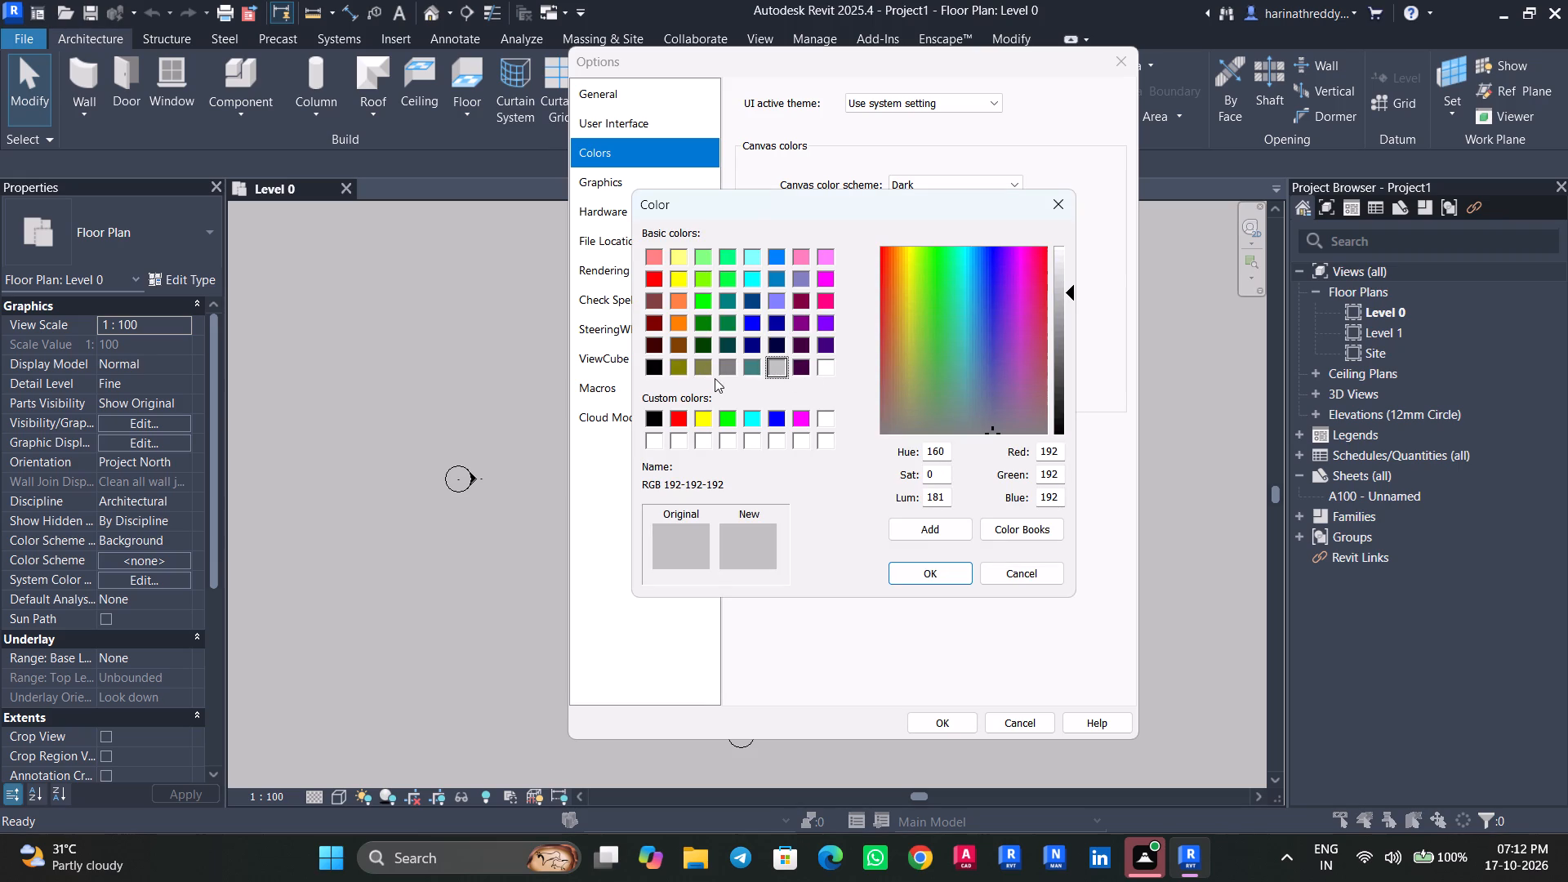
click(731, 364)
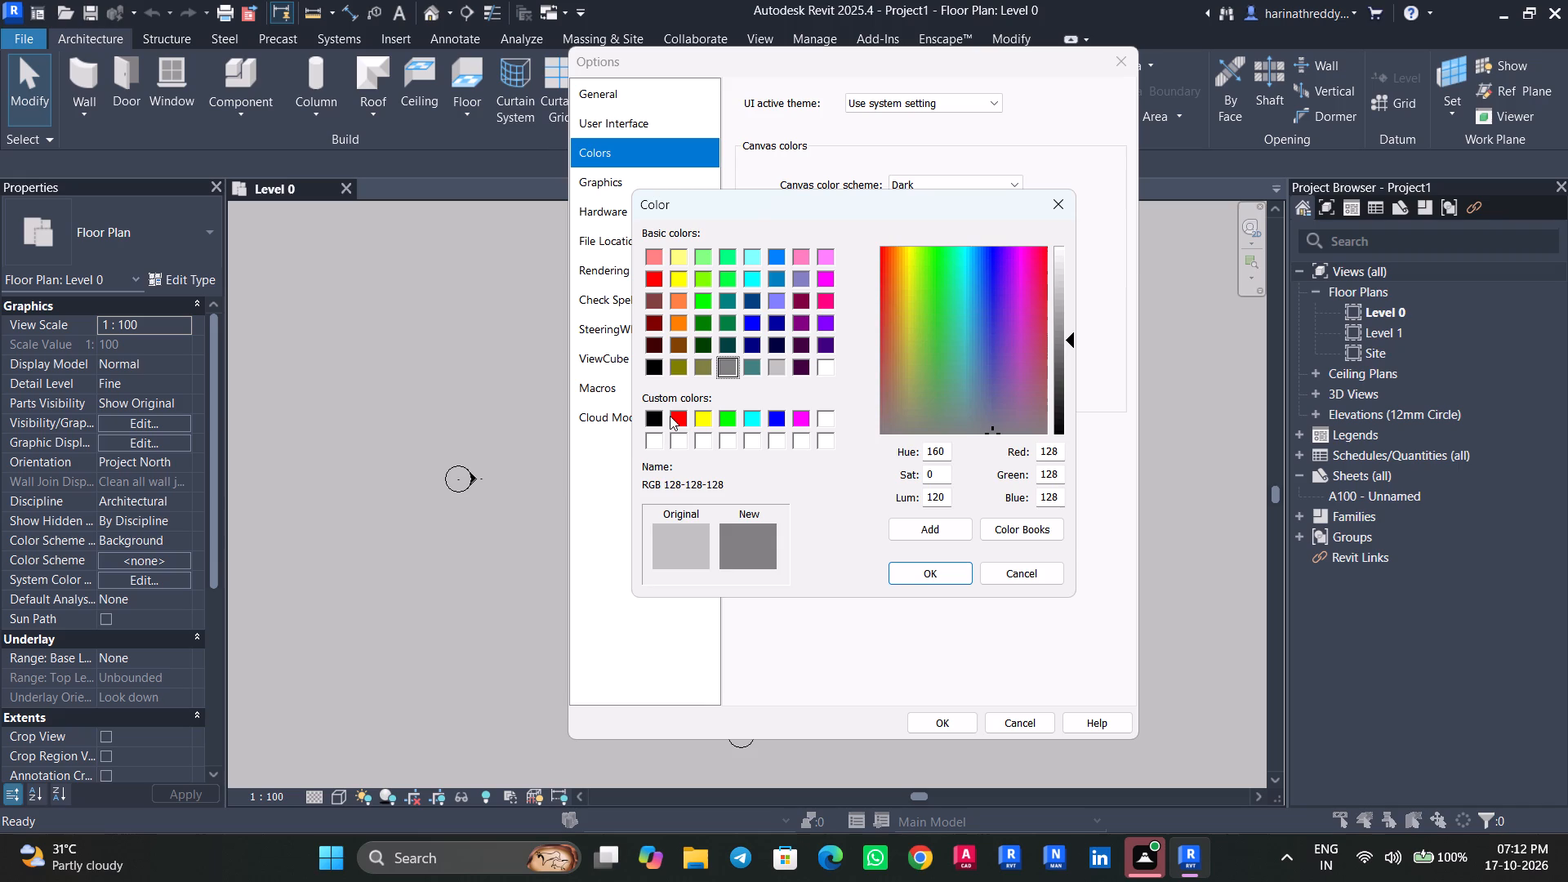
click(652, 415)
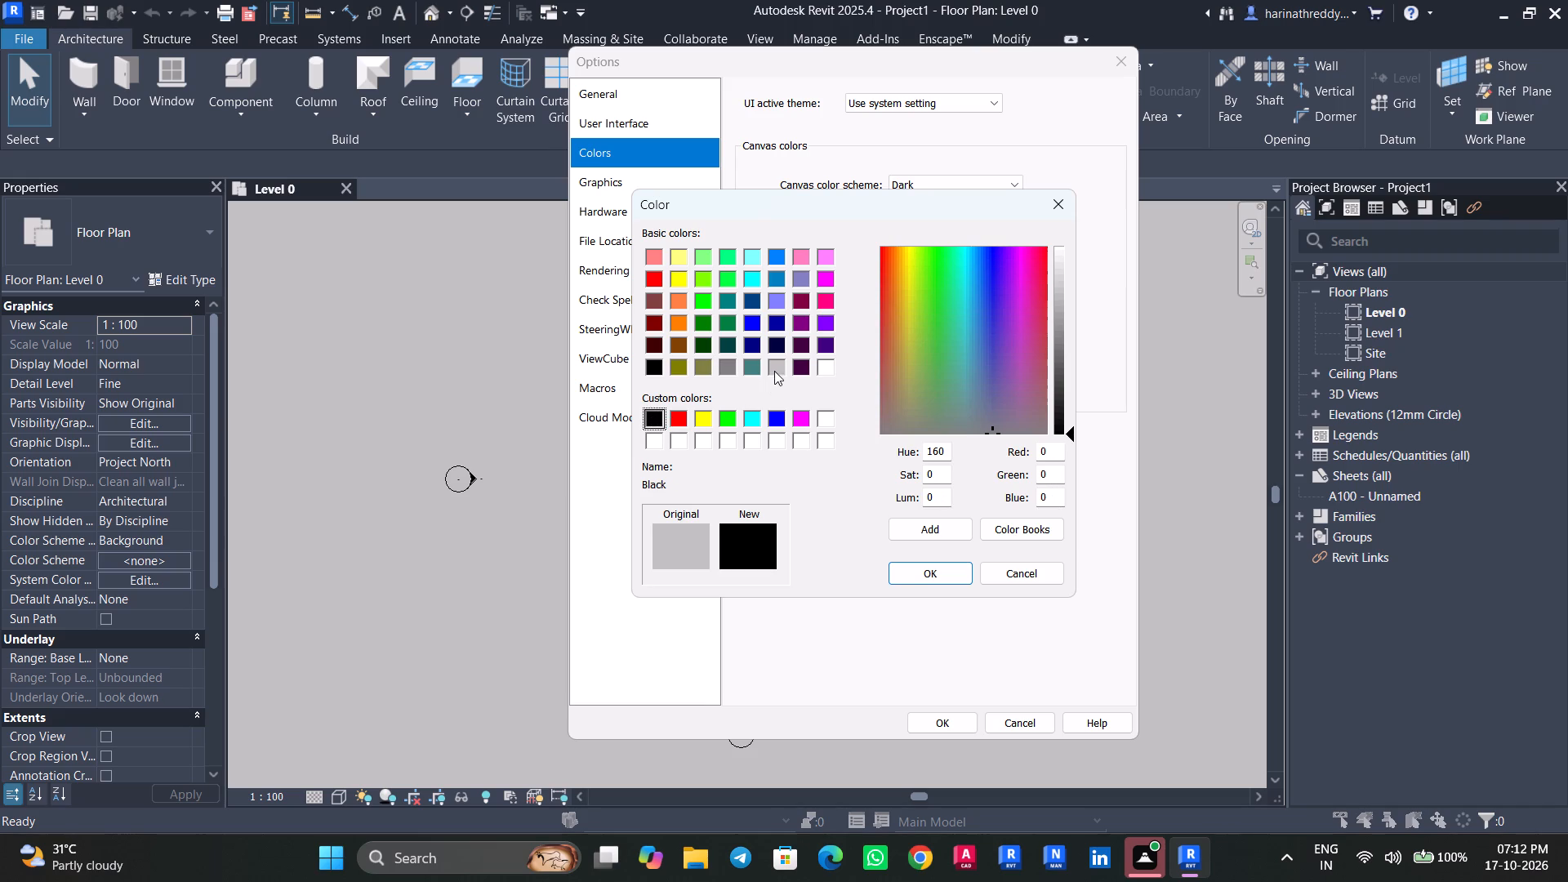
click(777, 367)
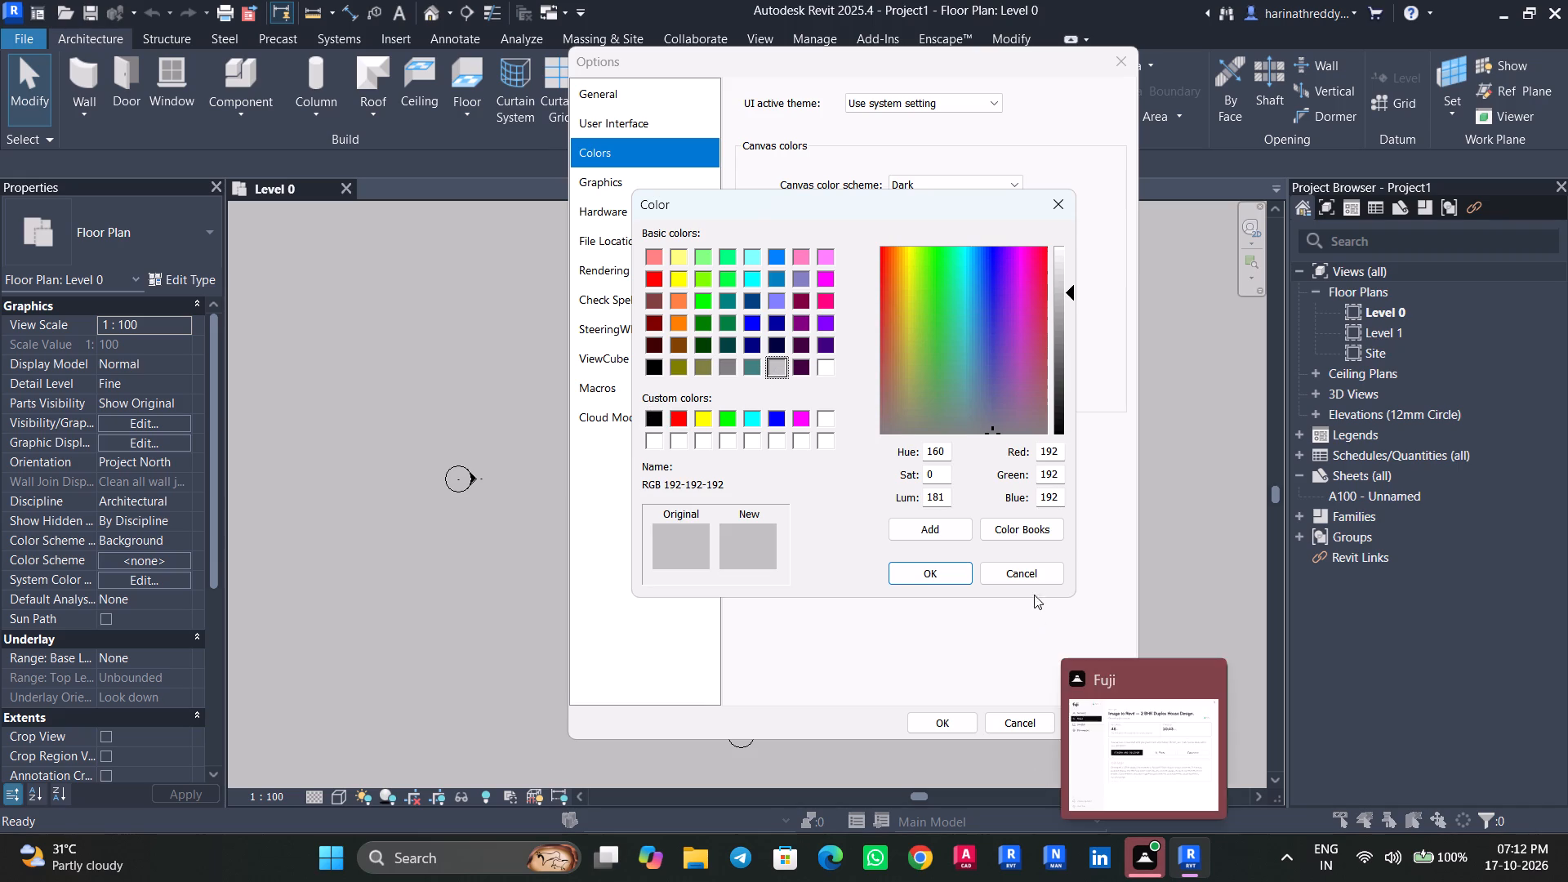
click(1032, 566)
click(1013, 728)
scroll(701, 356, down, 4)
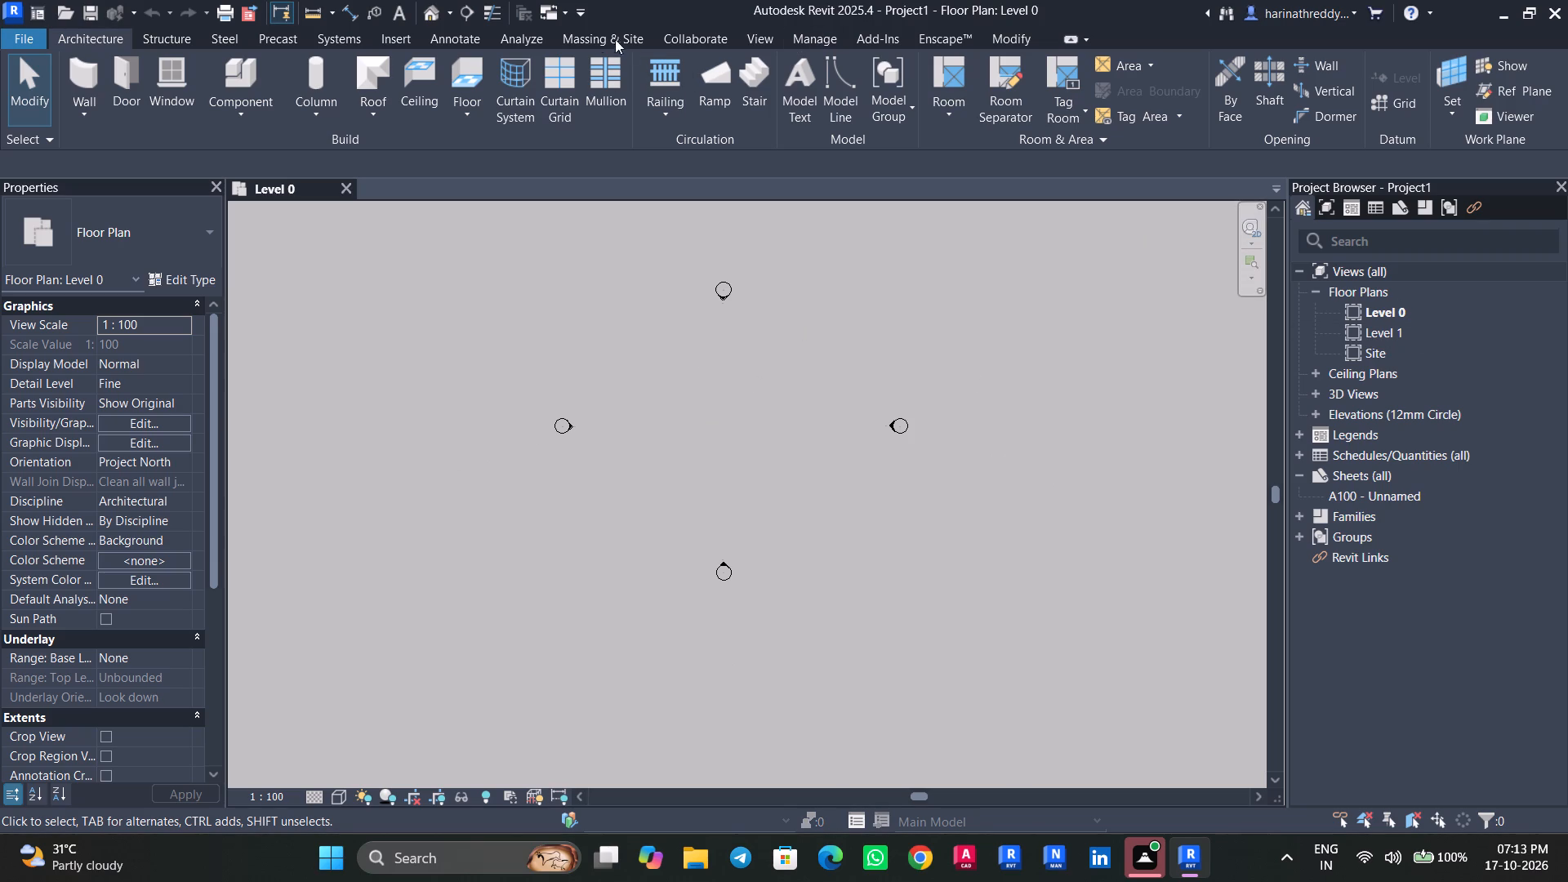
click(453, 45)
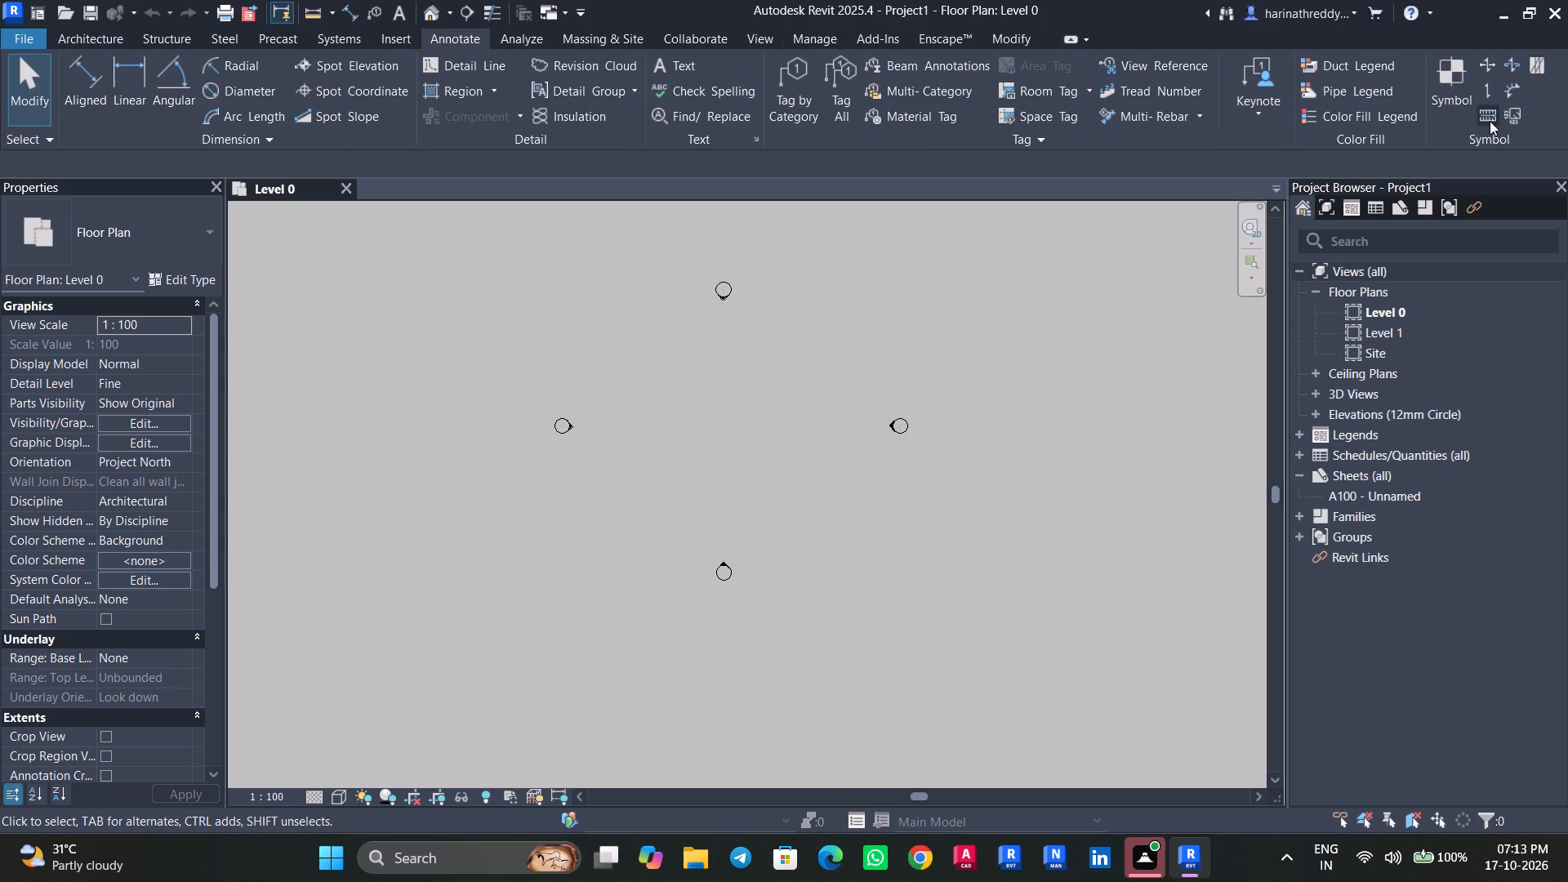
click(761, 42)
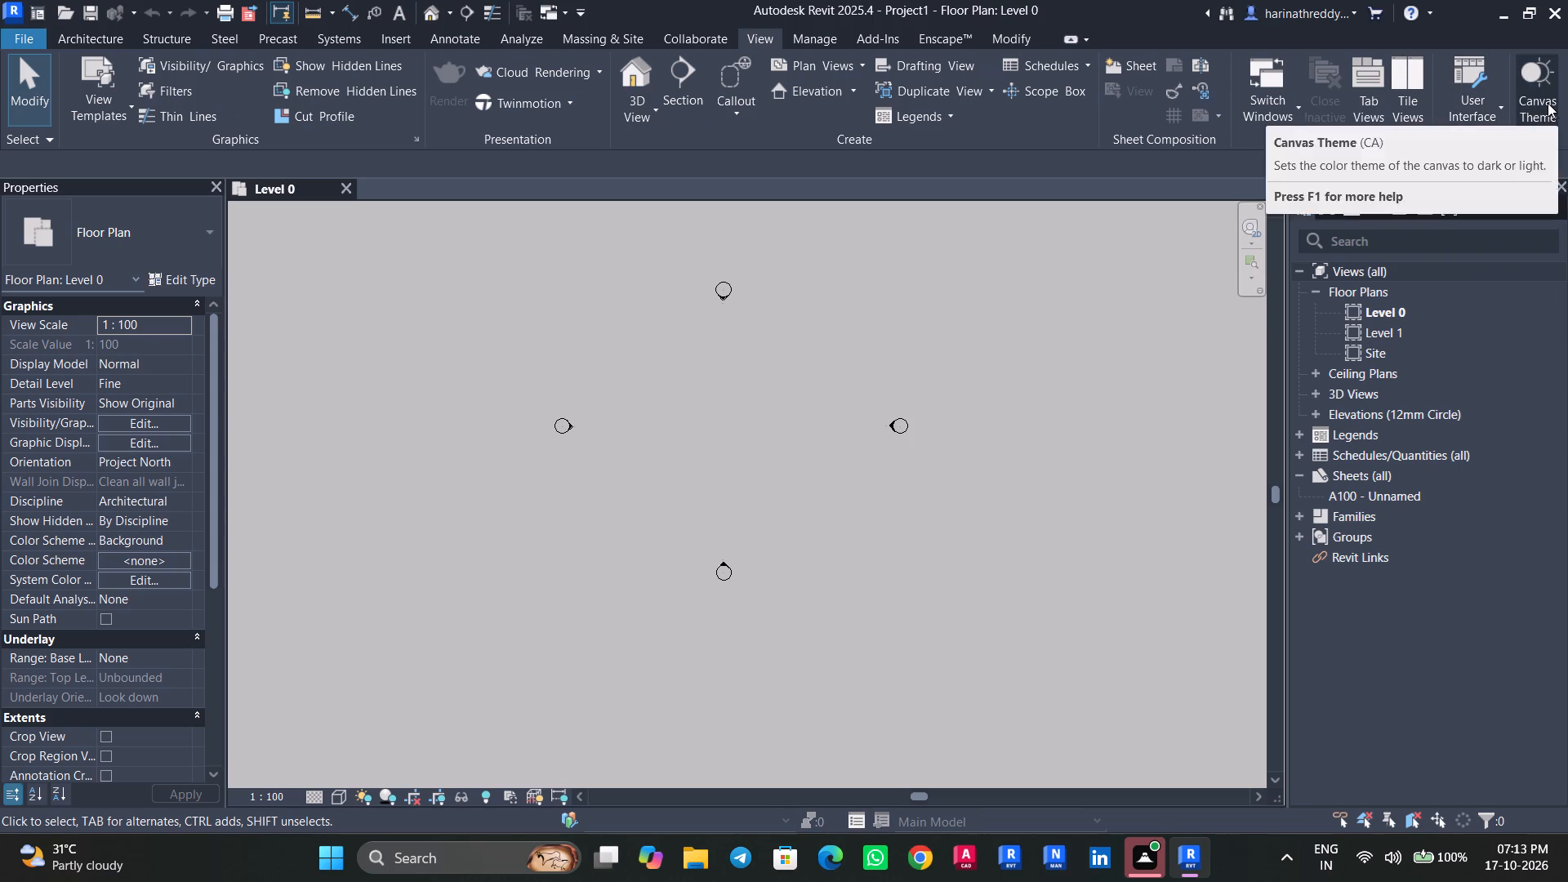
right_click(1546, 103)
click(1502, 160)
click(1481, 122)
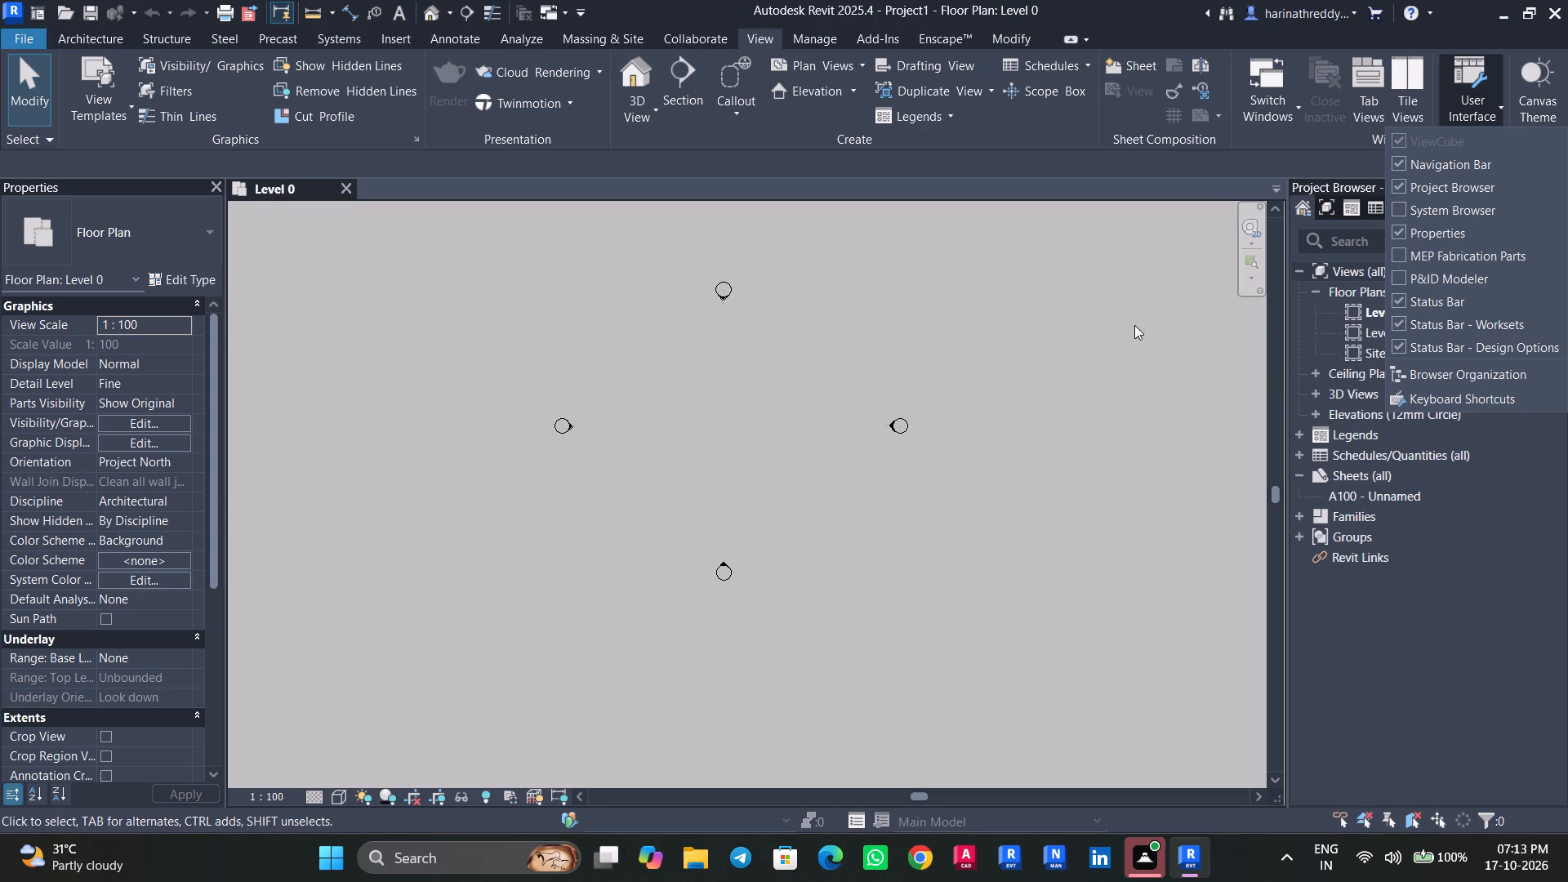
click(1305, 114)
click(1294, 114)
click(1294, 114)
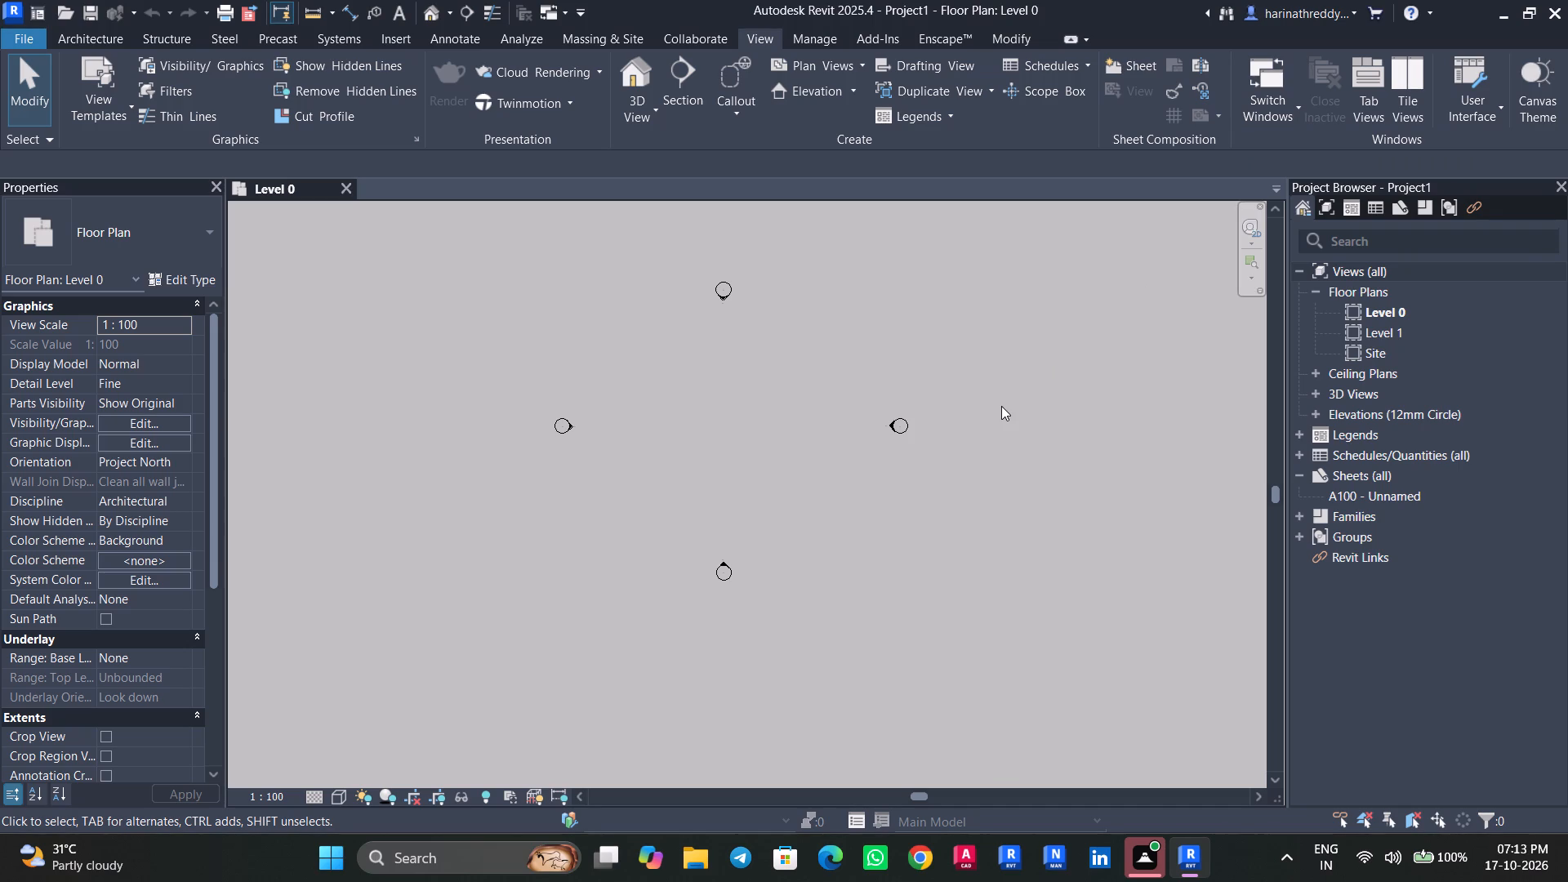
Switch to the Fuji recorder window.
click(1150, 849)
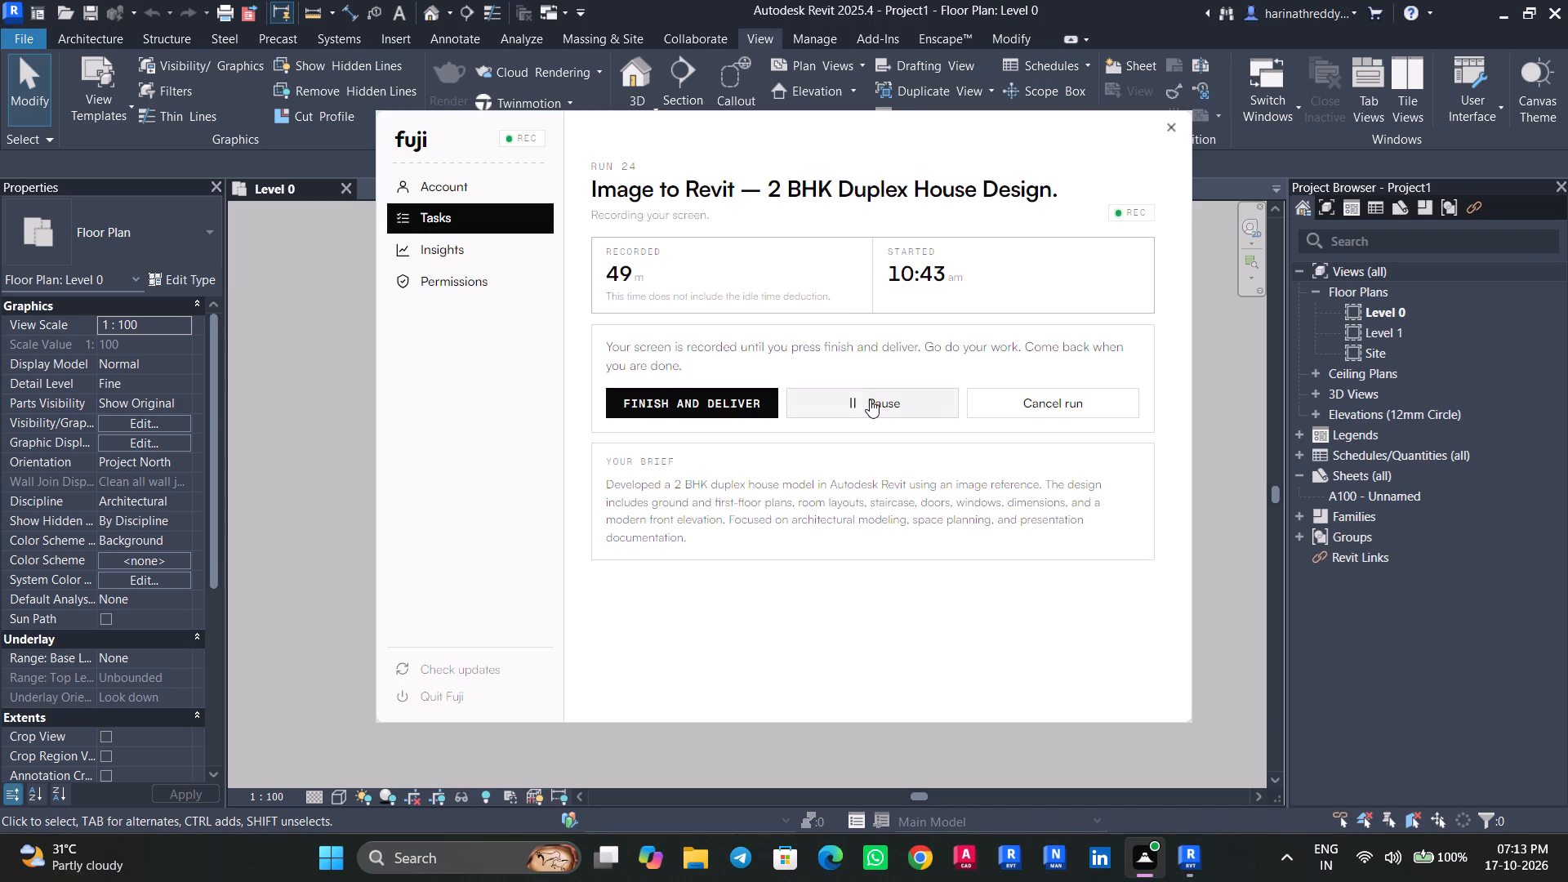
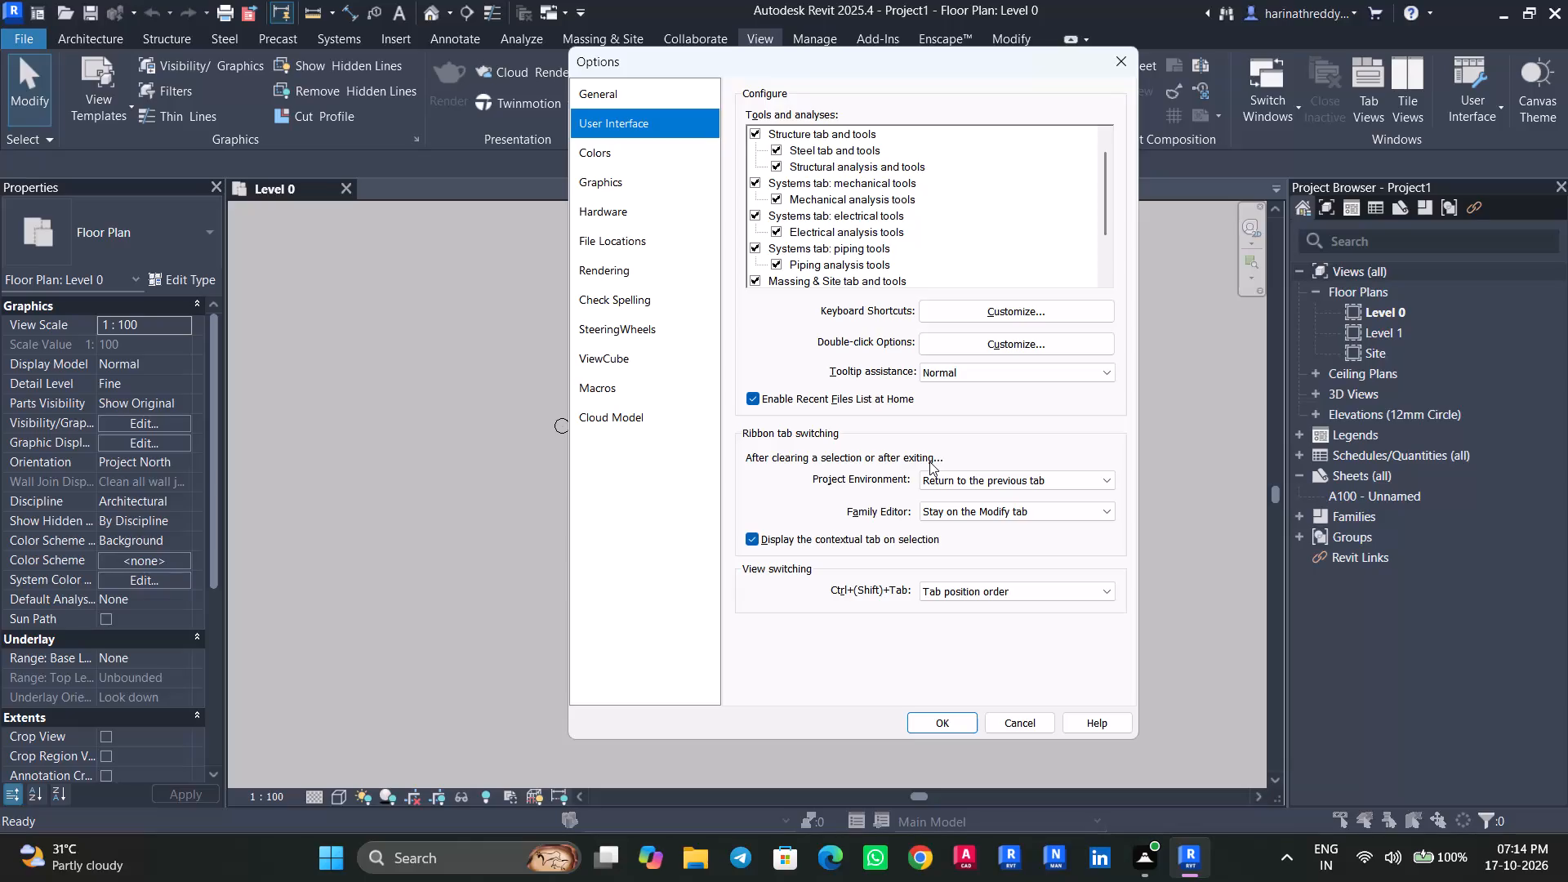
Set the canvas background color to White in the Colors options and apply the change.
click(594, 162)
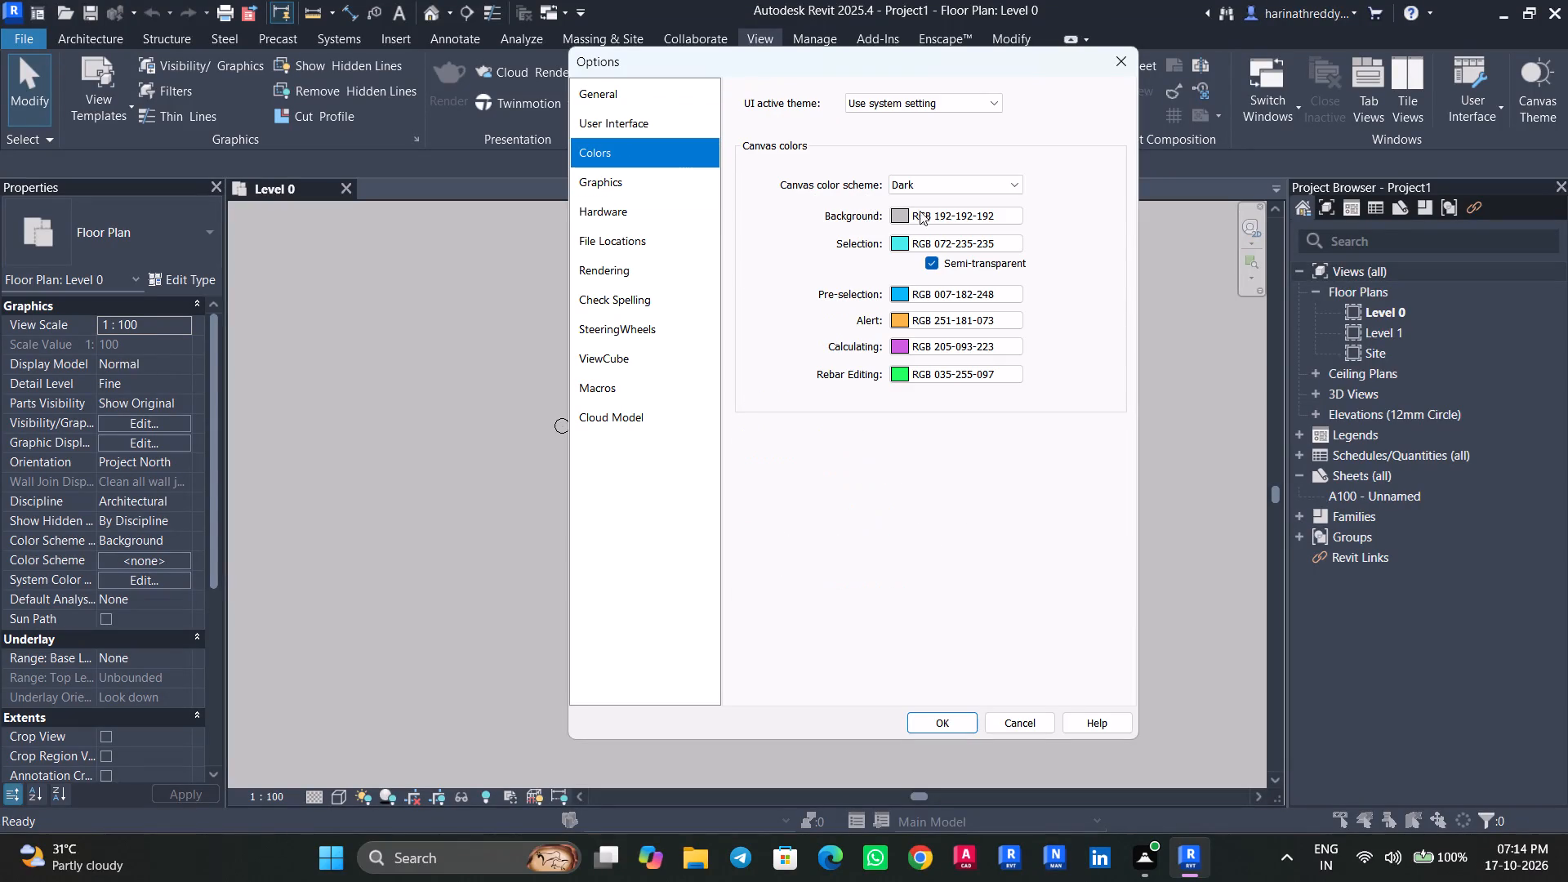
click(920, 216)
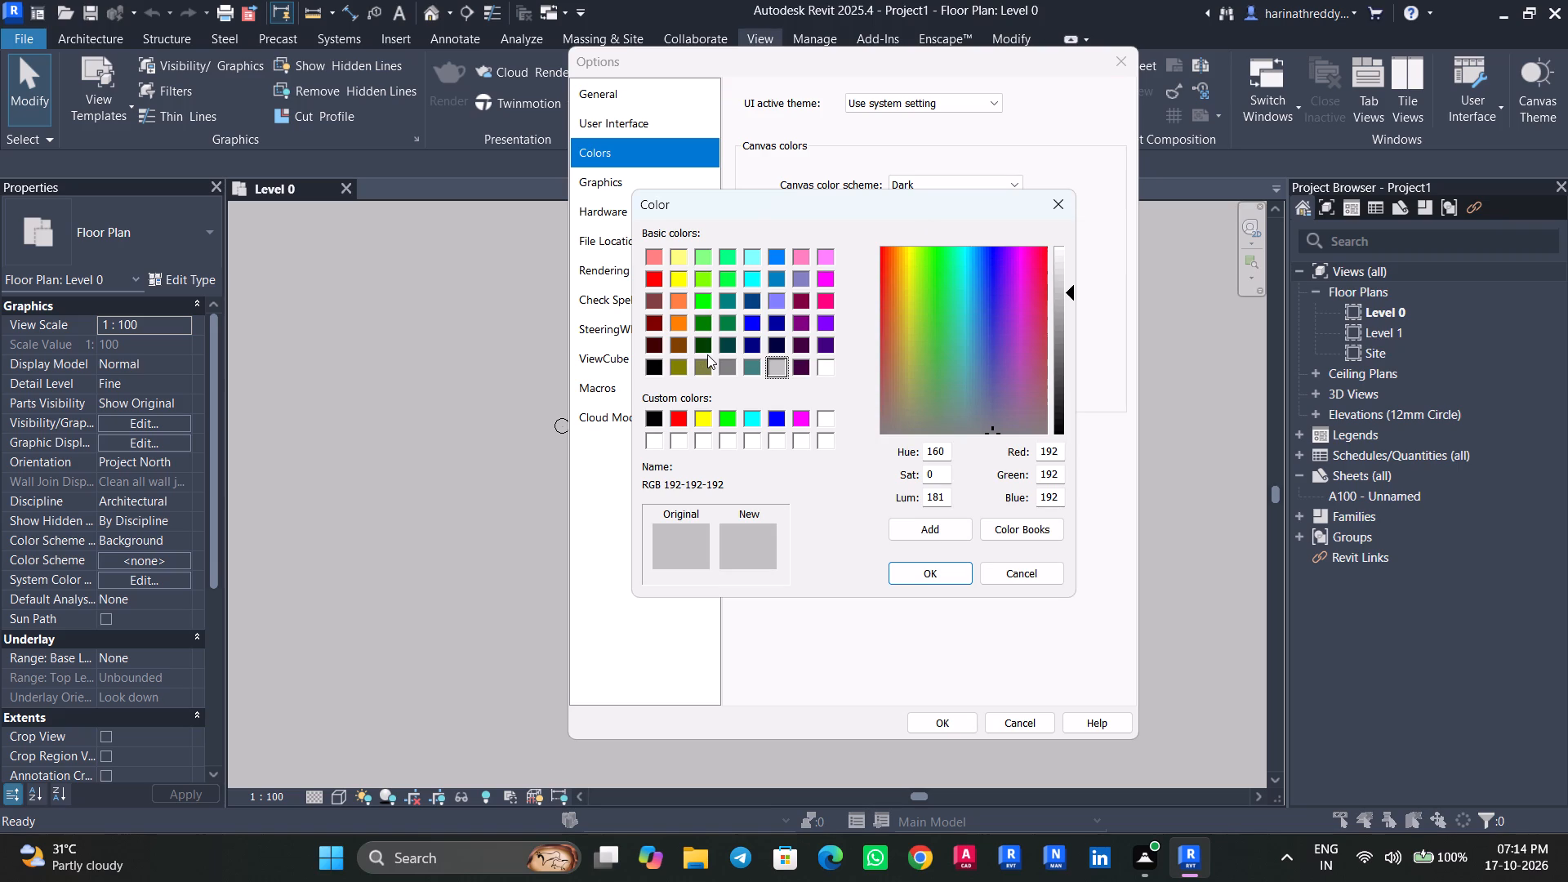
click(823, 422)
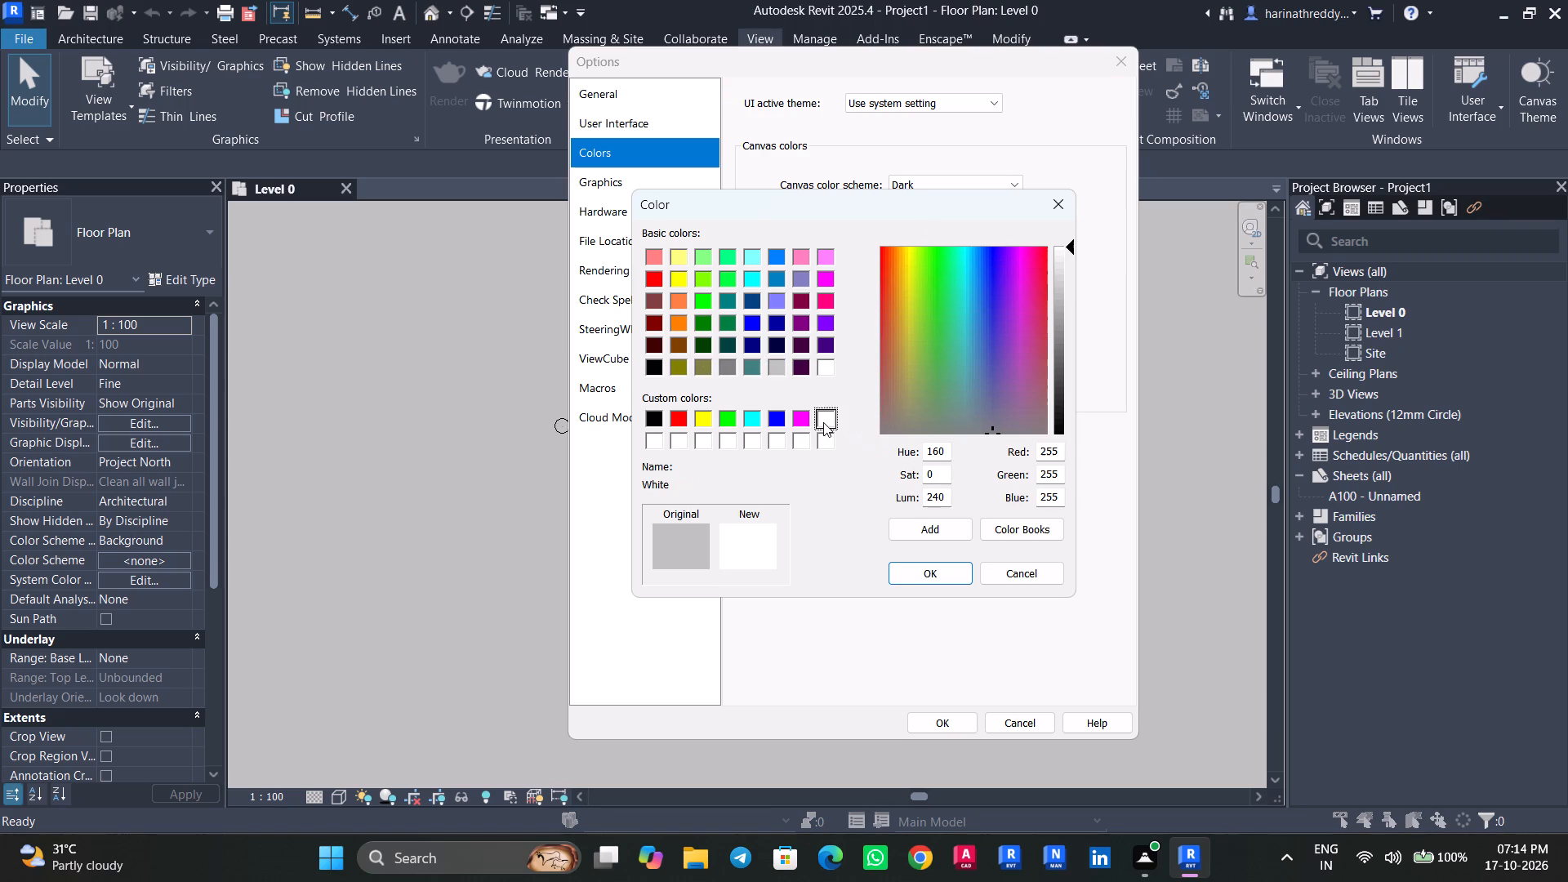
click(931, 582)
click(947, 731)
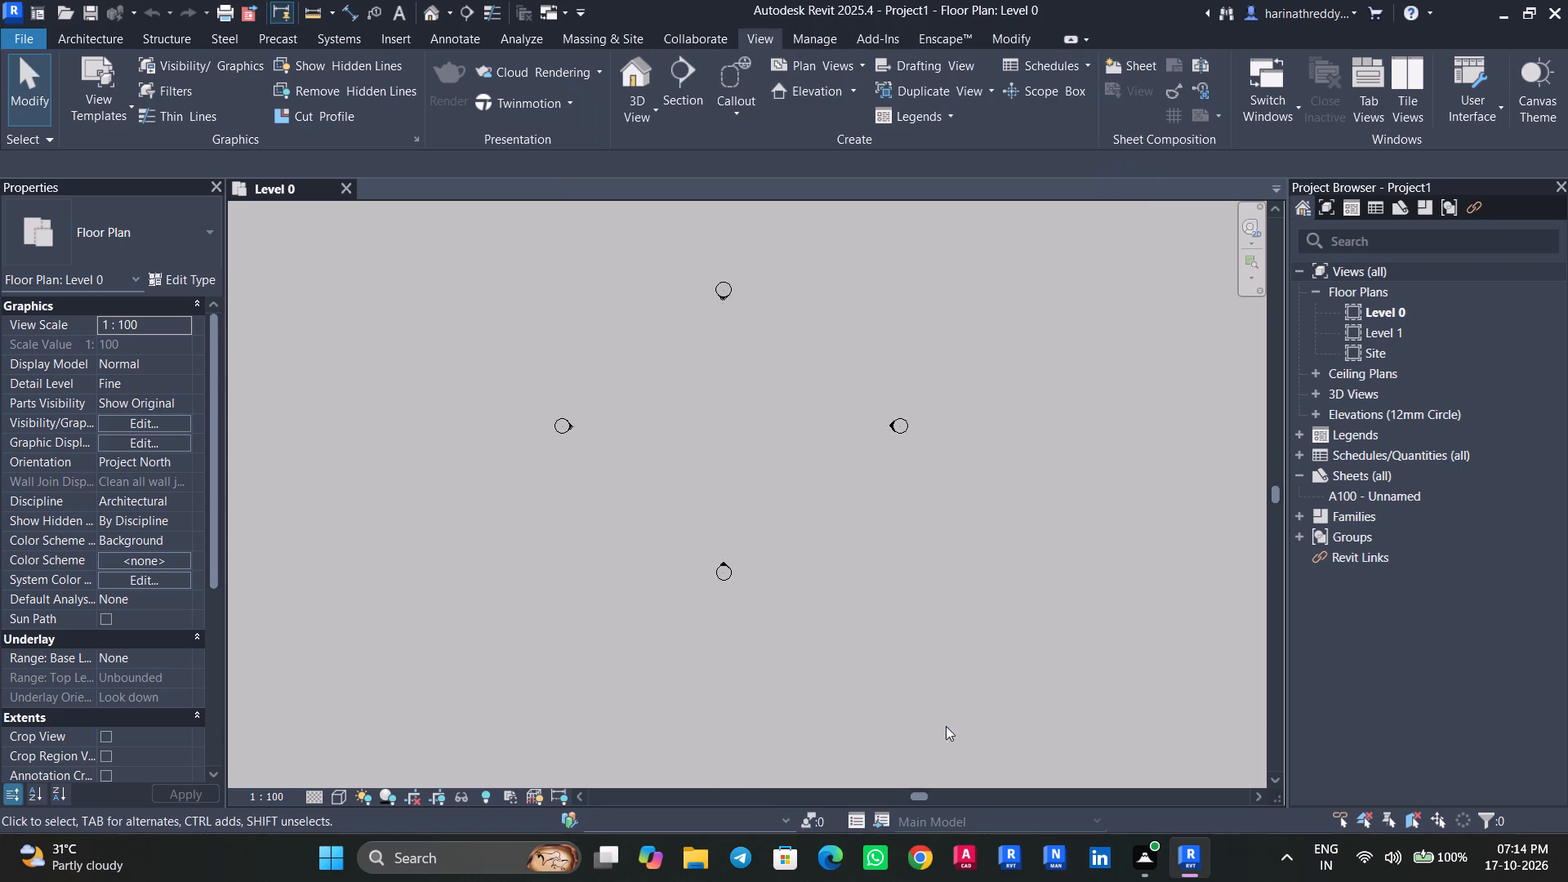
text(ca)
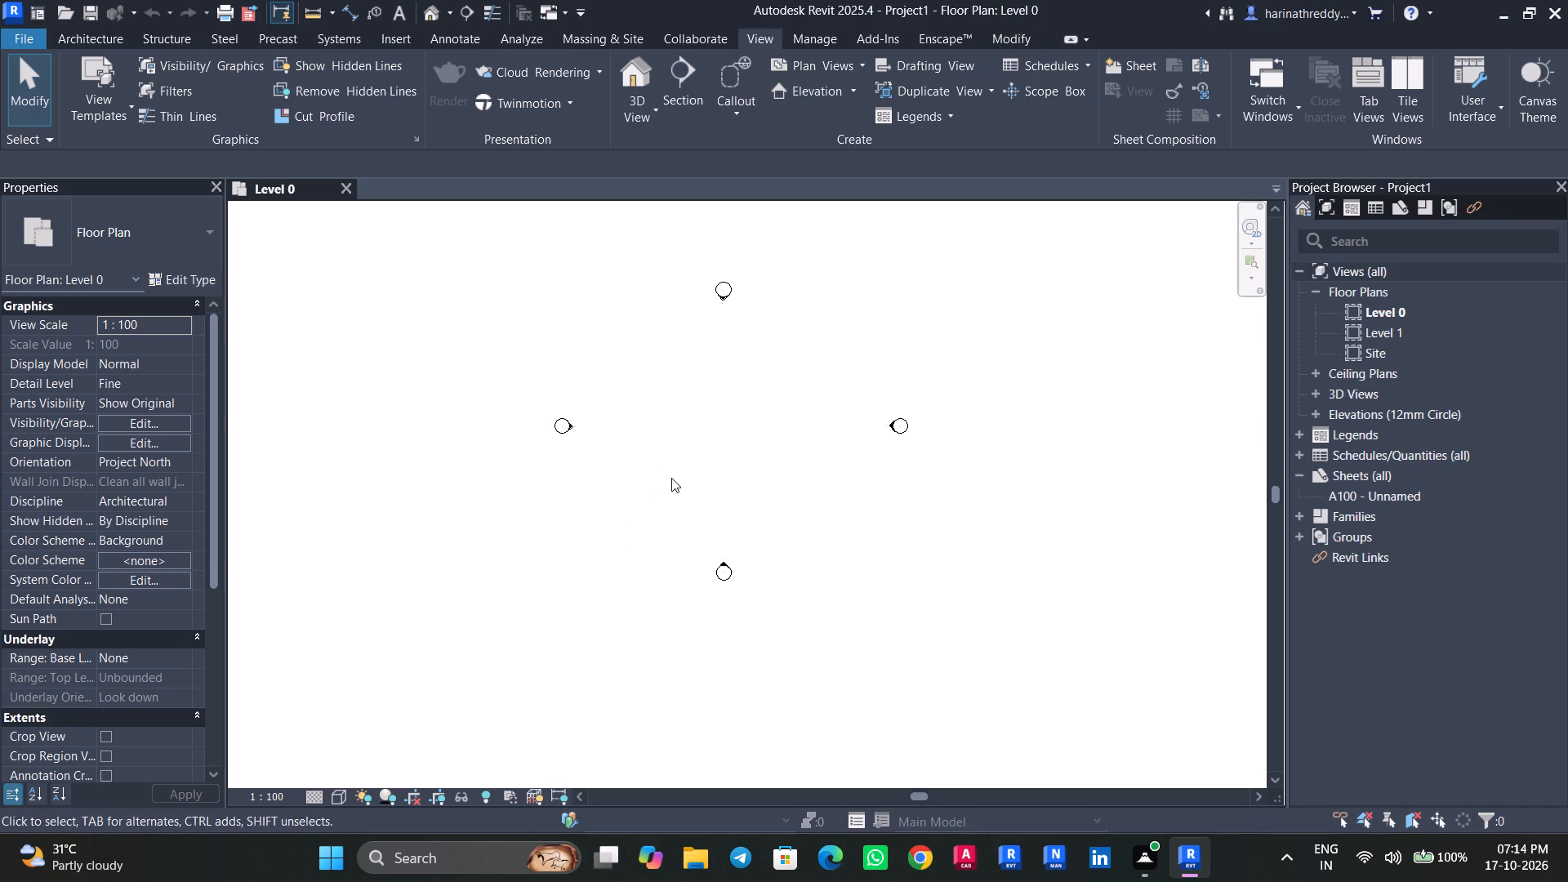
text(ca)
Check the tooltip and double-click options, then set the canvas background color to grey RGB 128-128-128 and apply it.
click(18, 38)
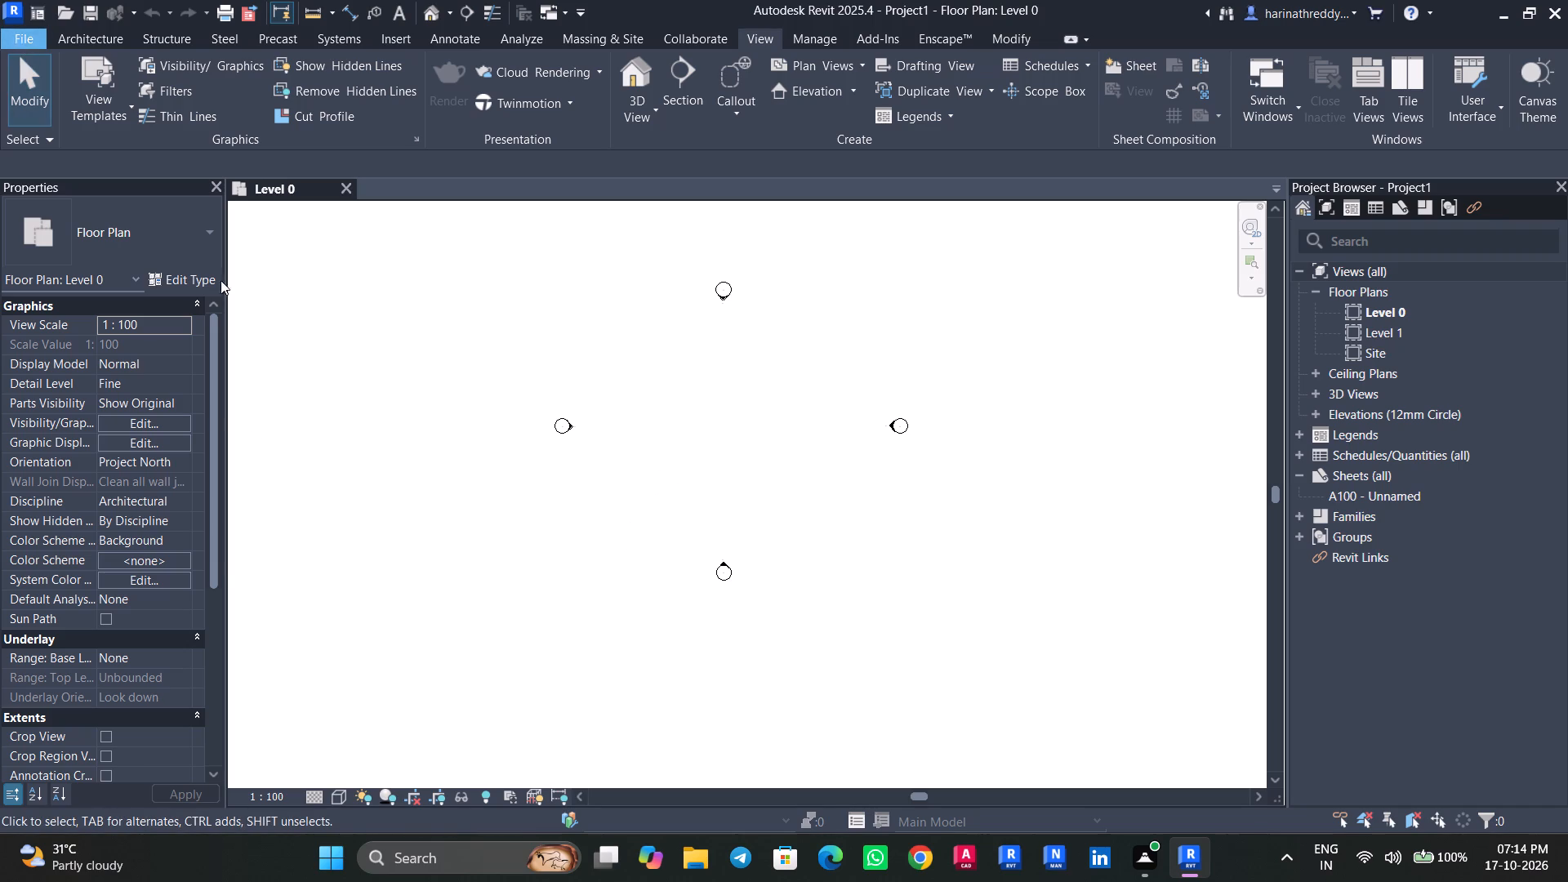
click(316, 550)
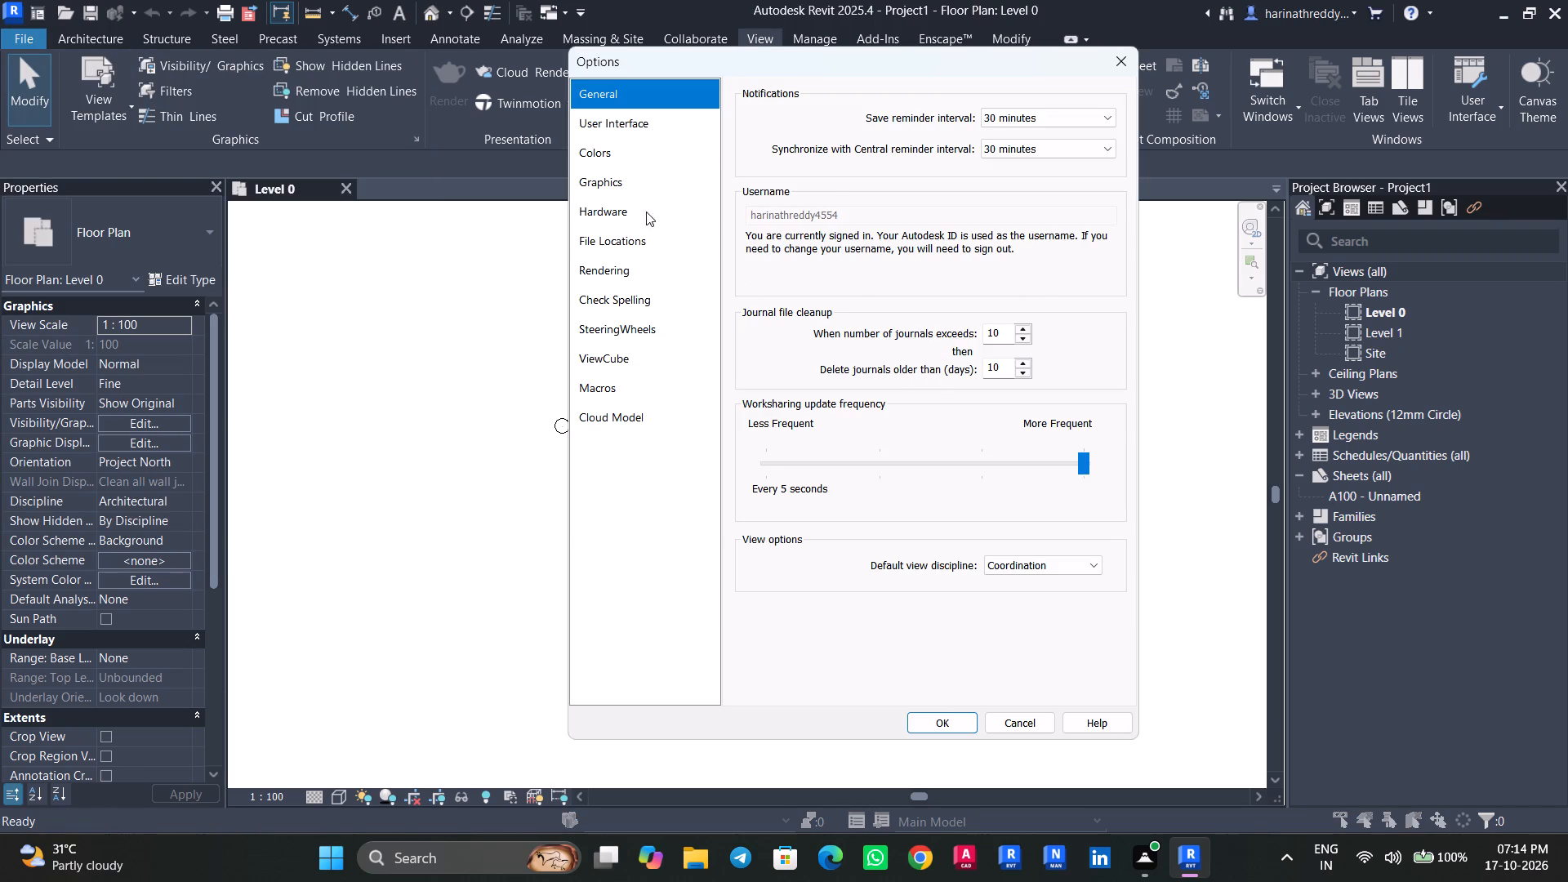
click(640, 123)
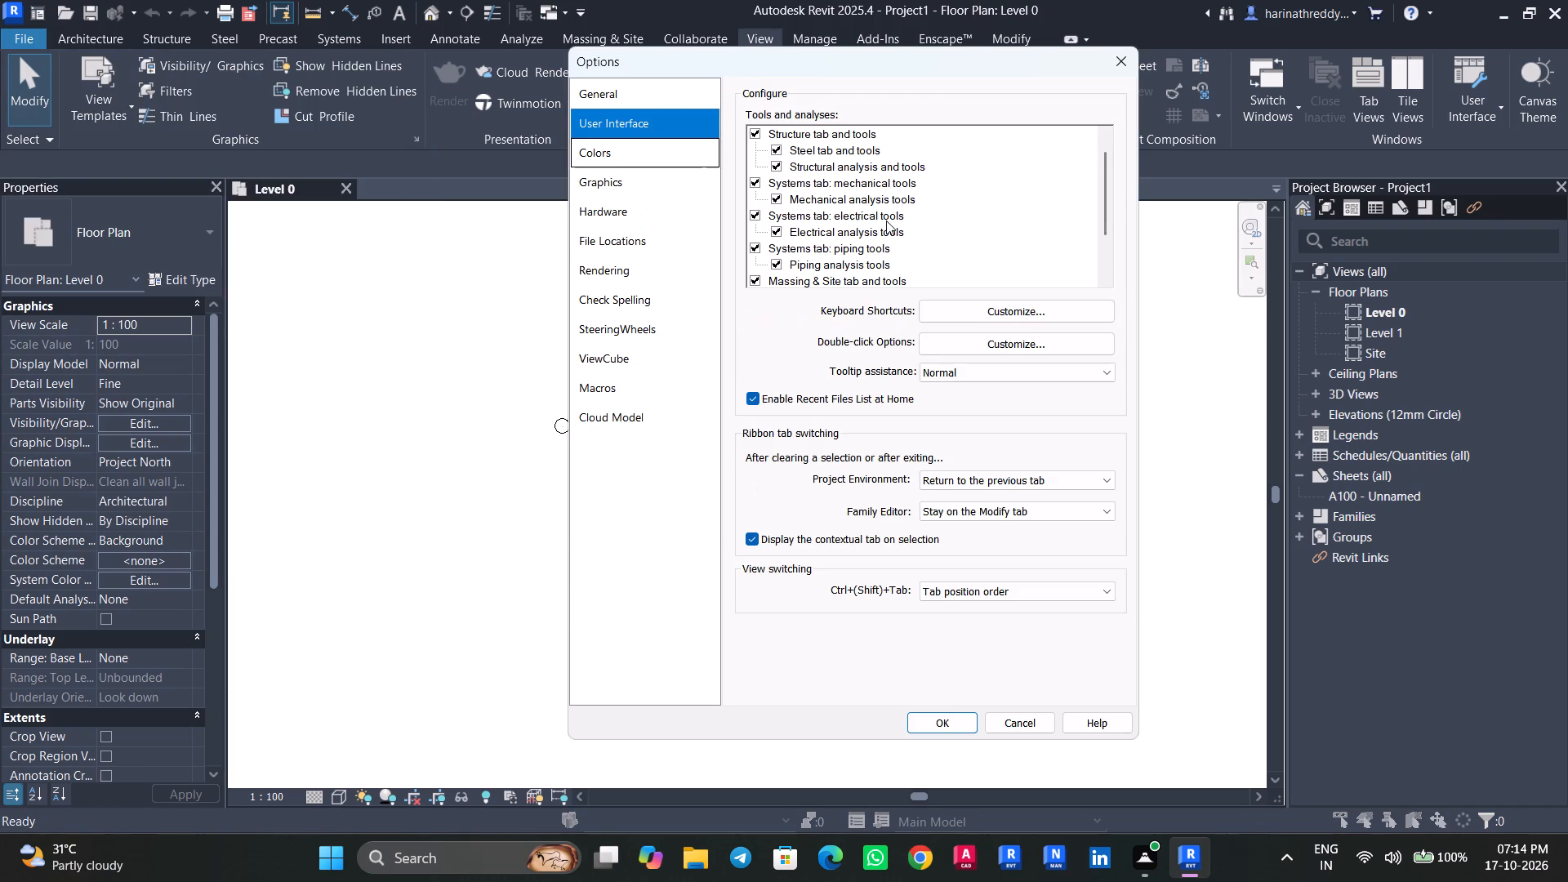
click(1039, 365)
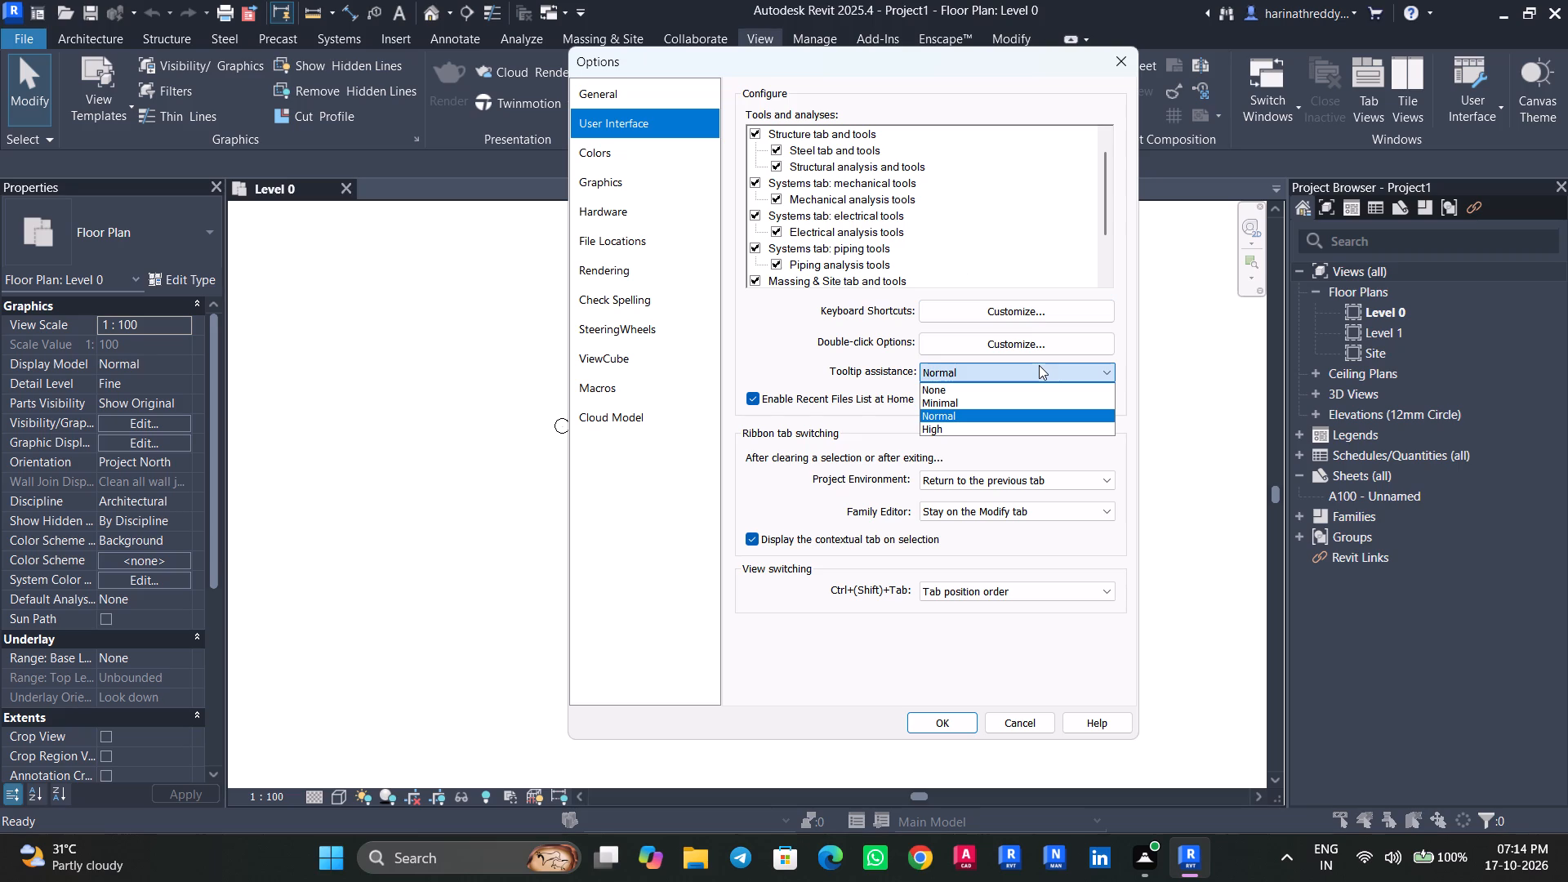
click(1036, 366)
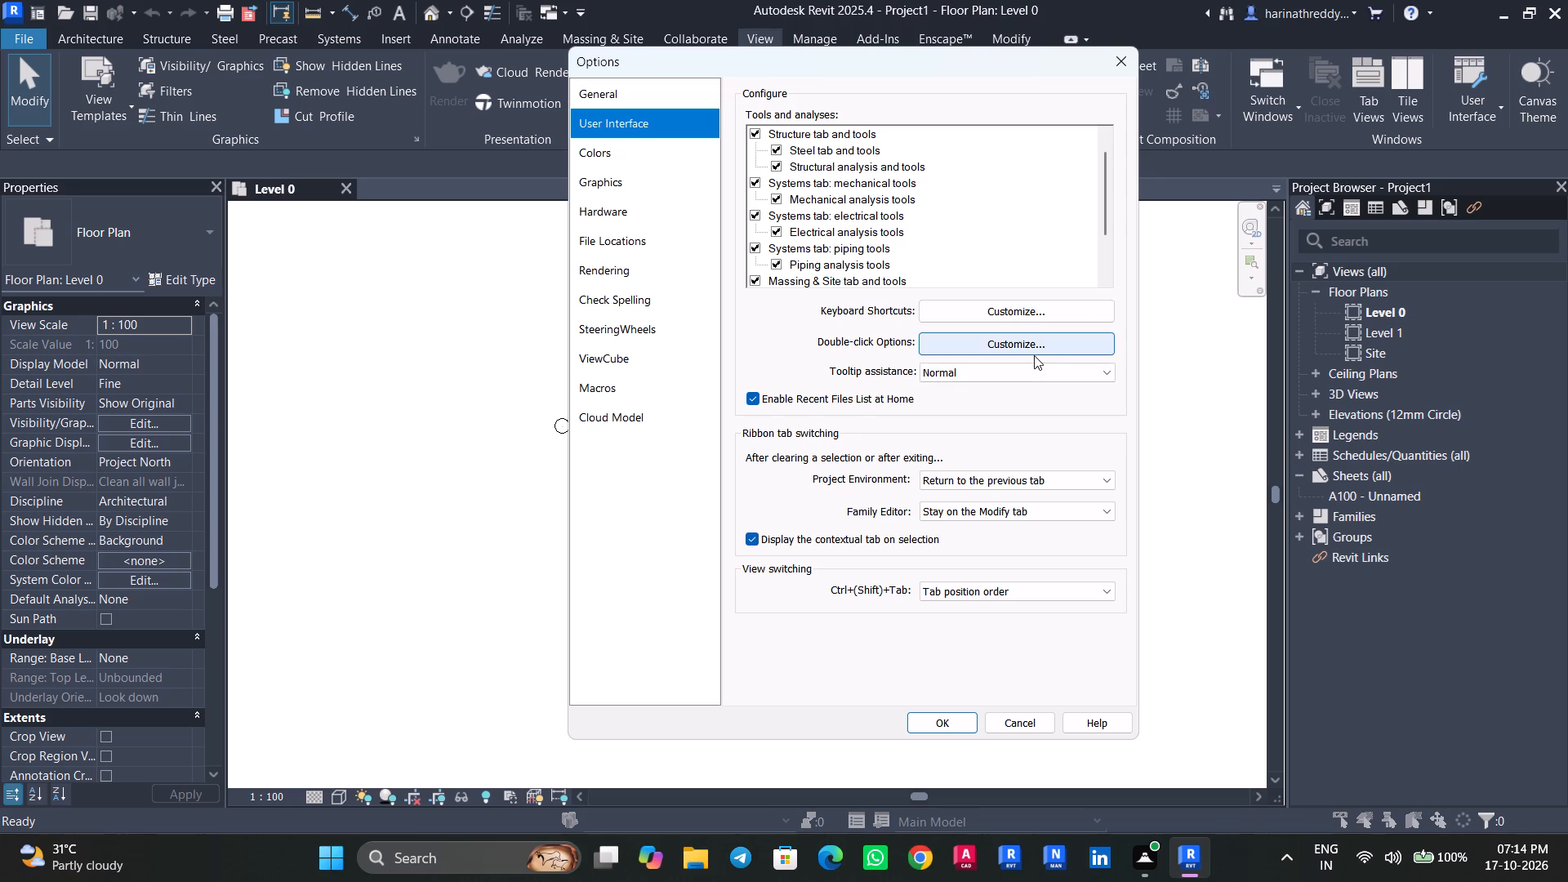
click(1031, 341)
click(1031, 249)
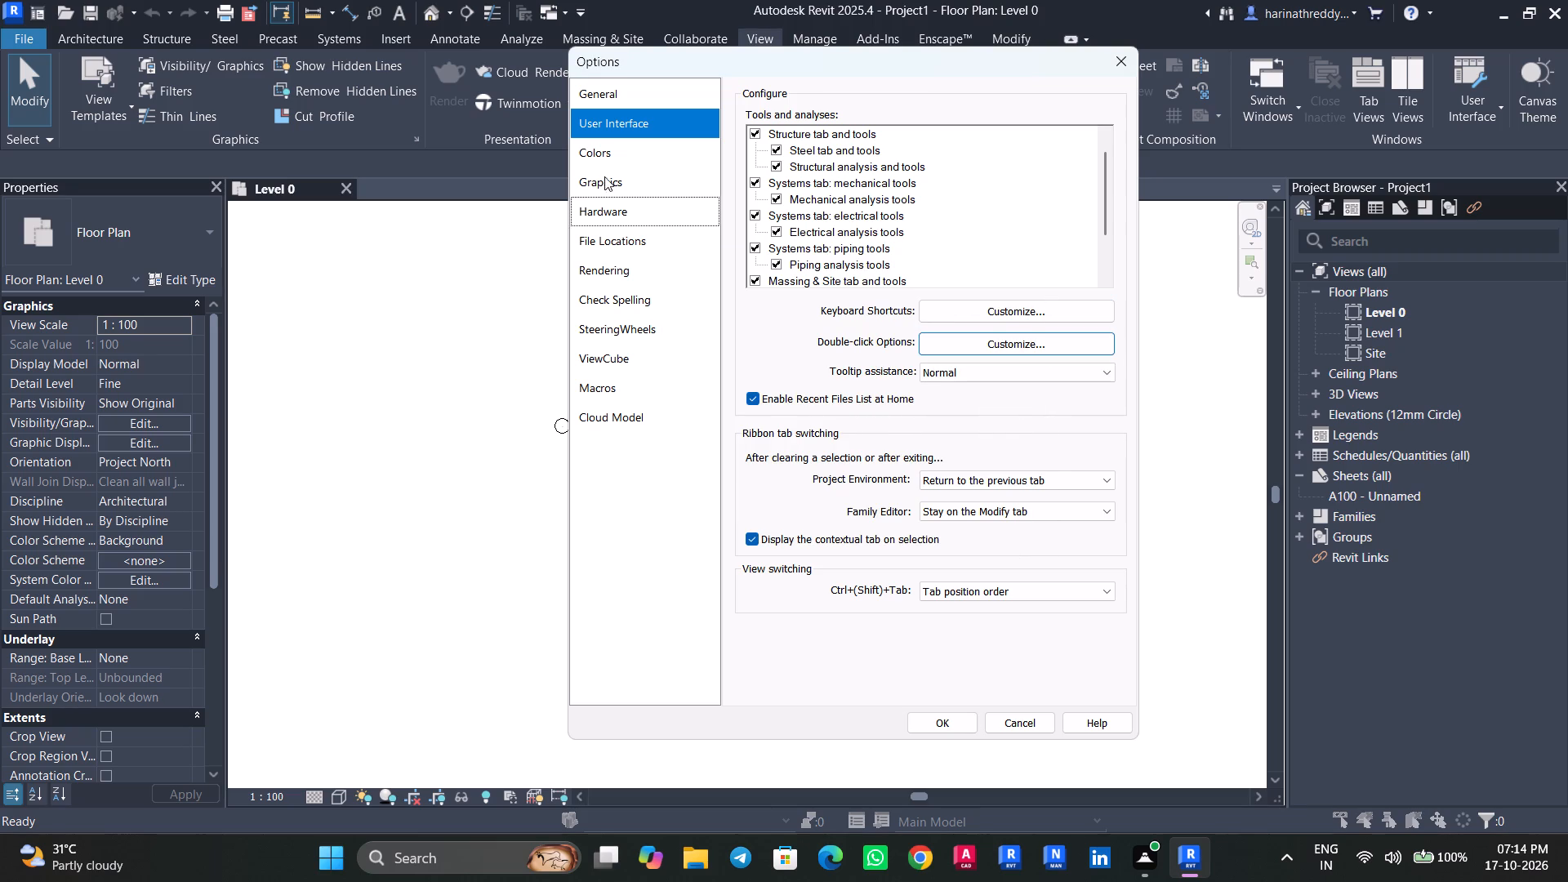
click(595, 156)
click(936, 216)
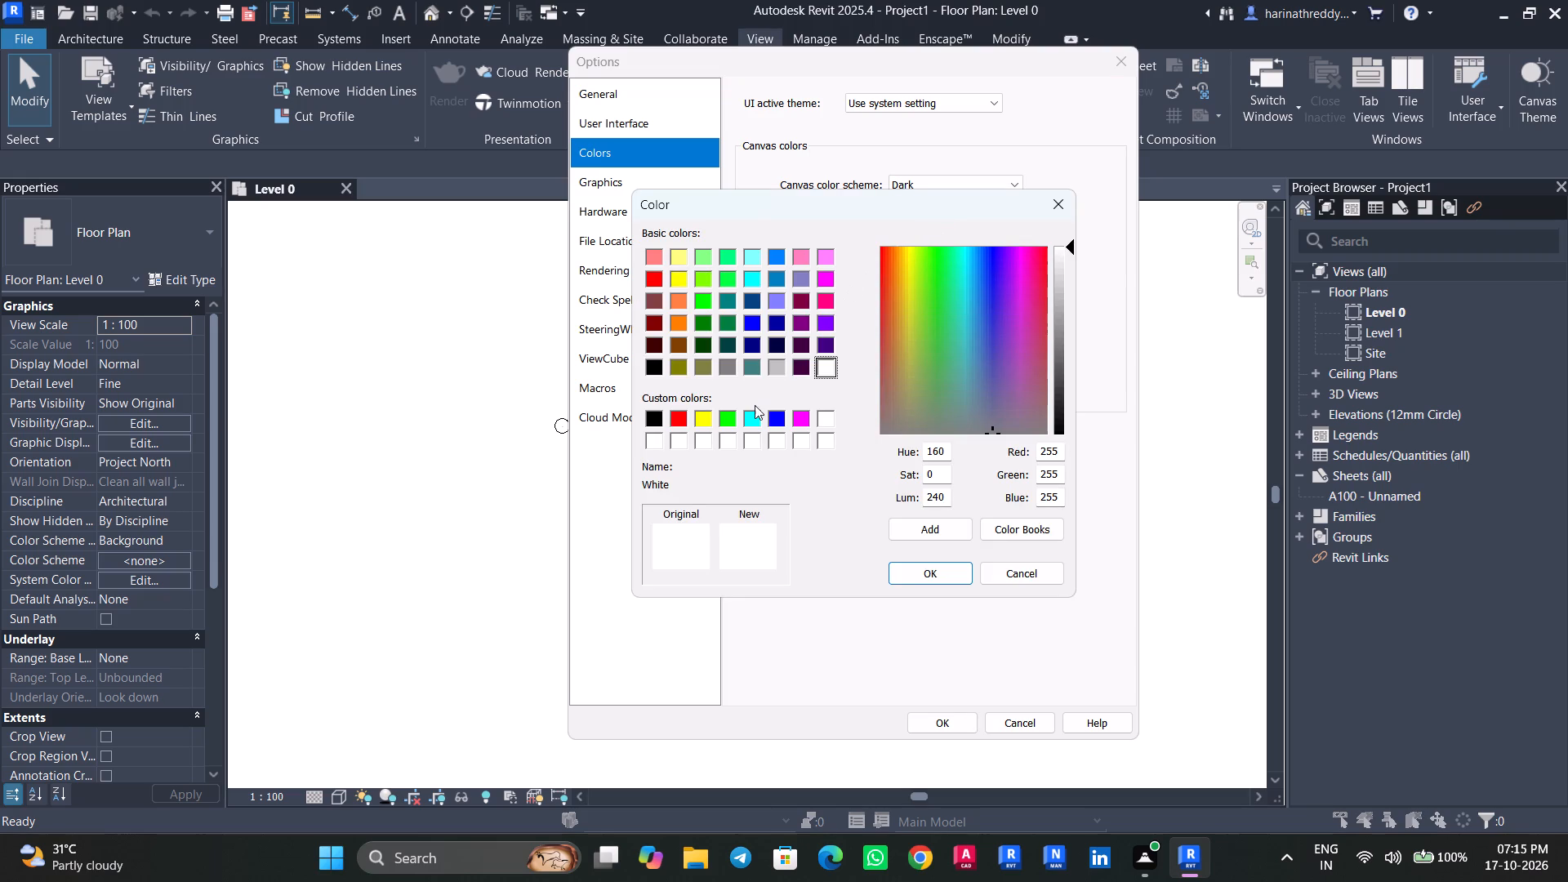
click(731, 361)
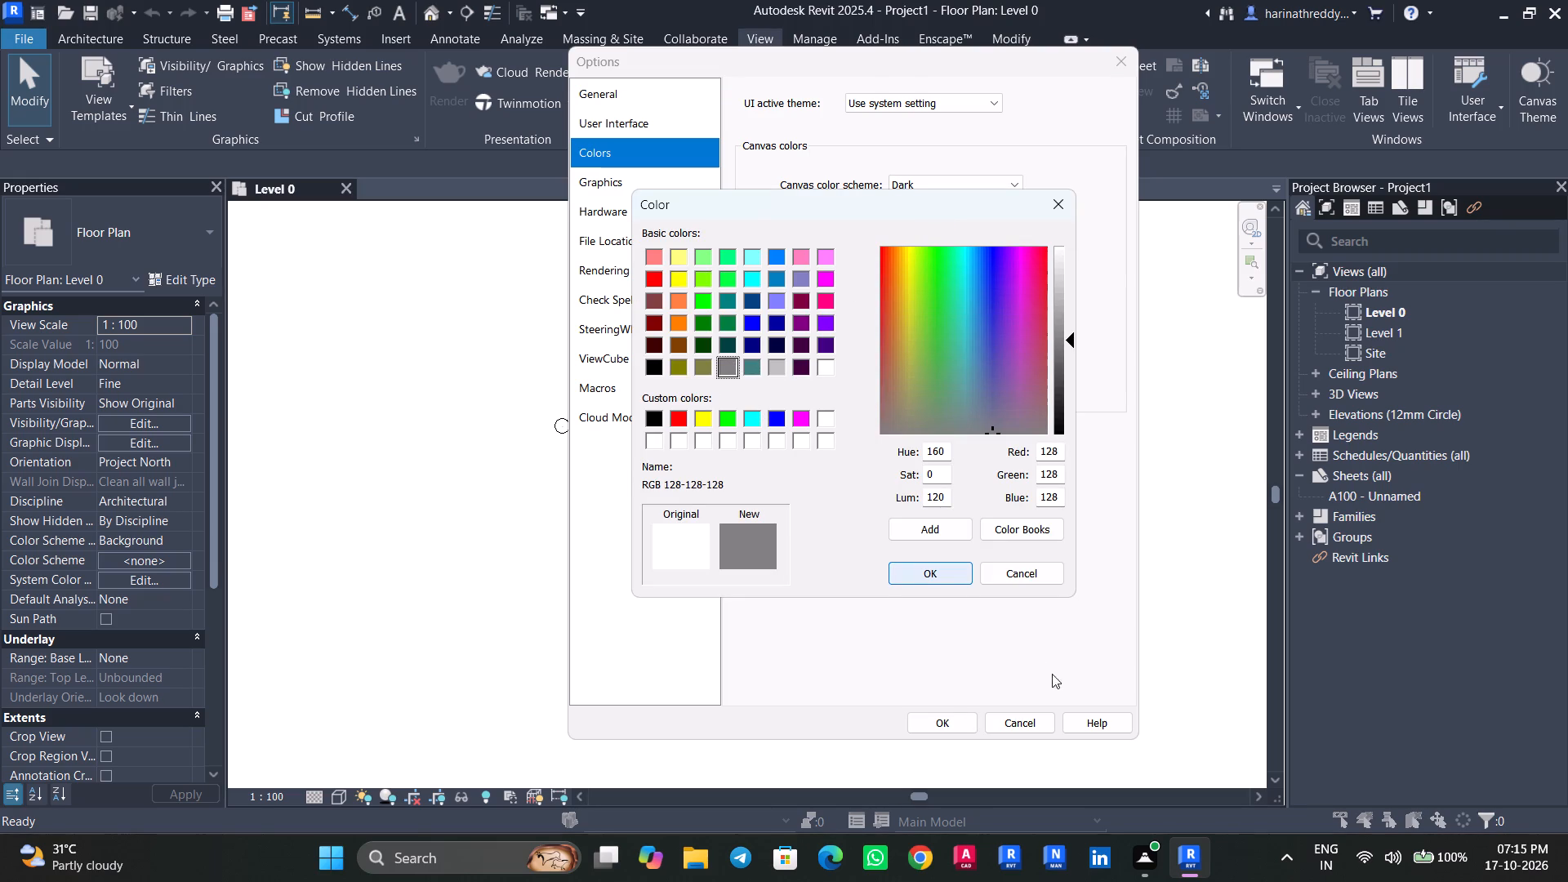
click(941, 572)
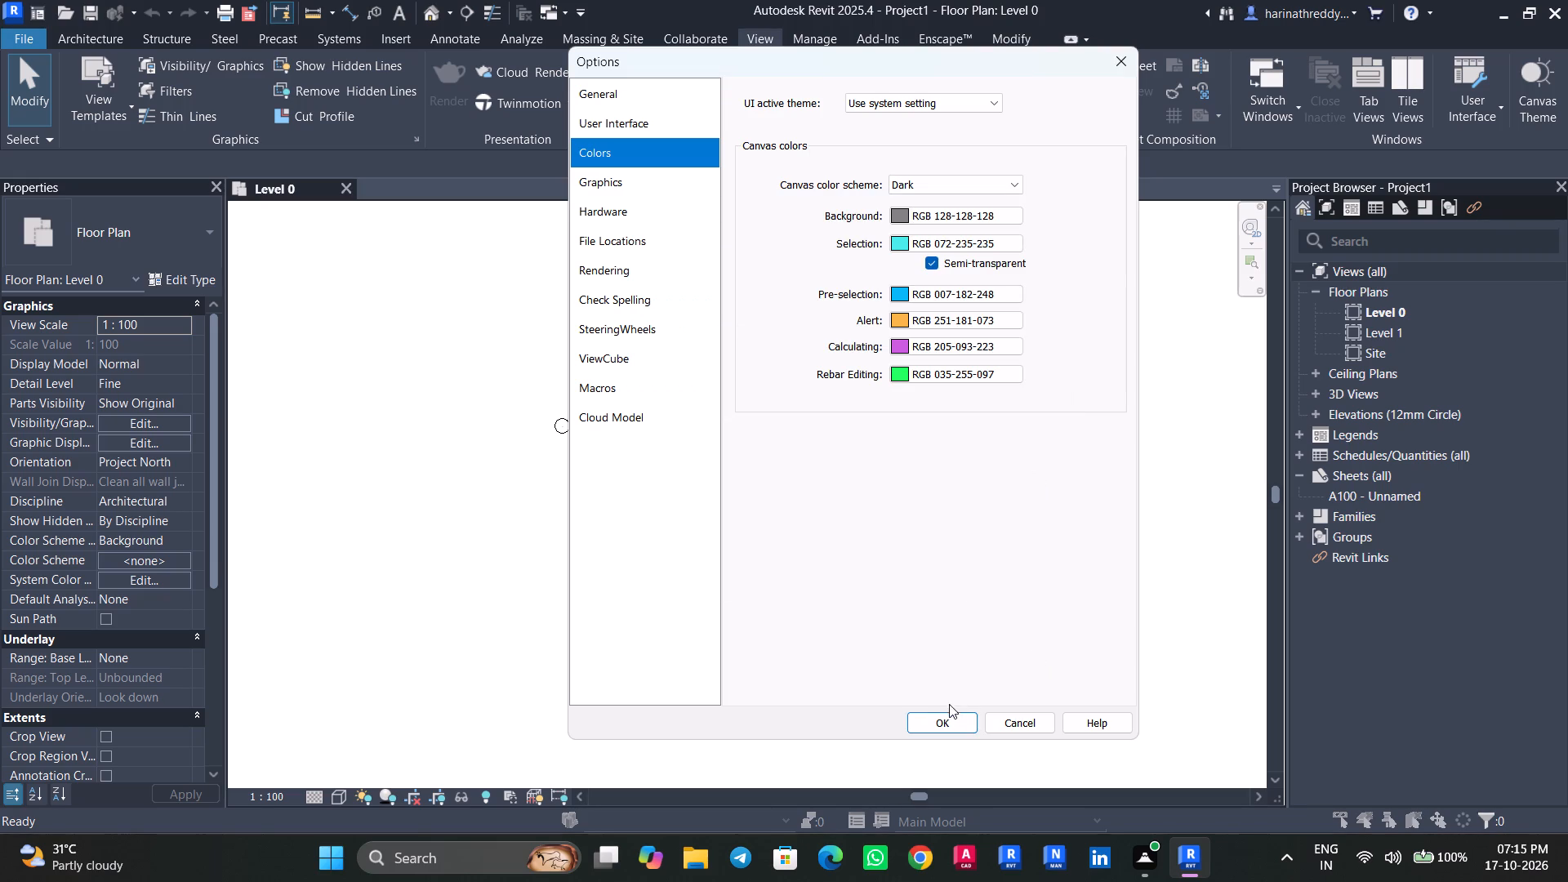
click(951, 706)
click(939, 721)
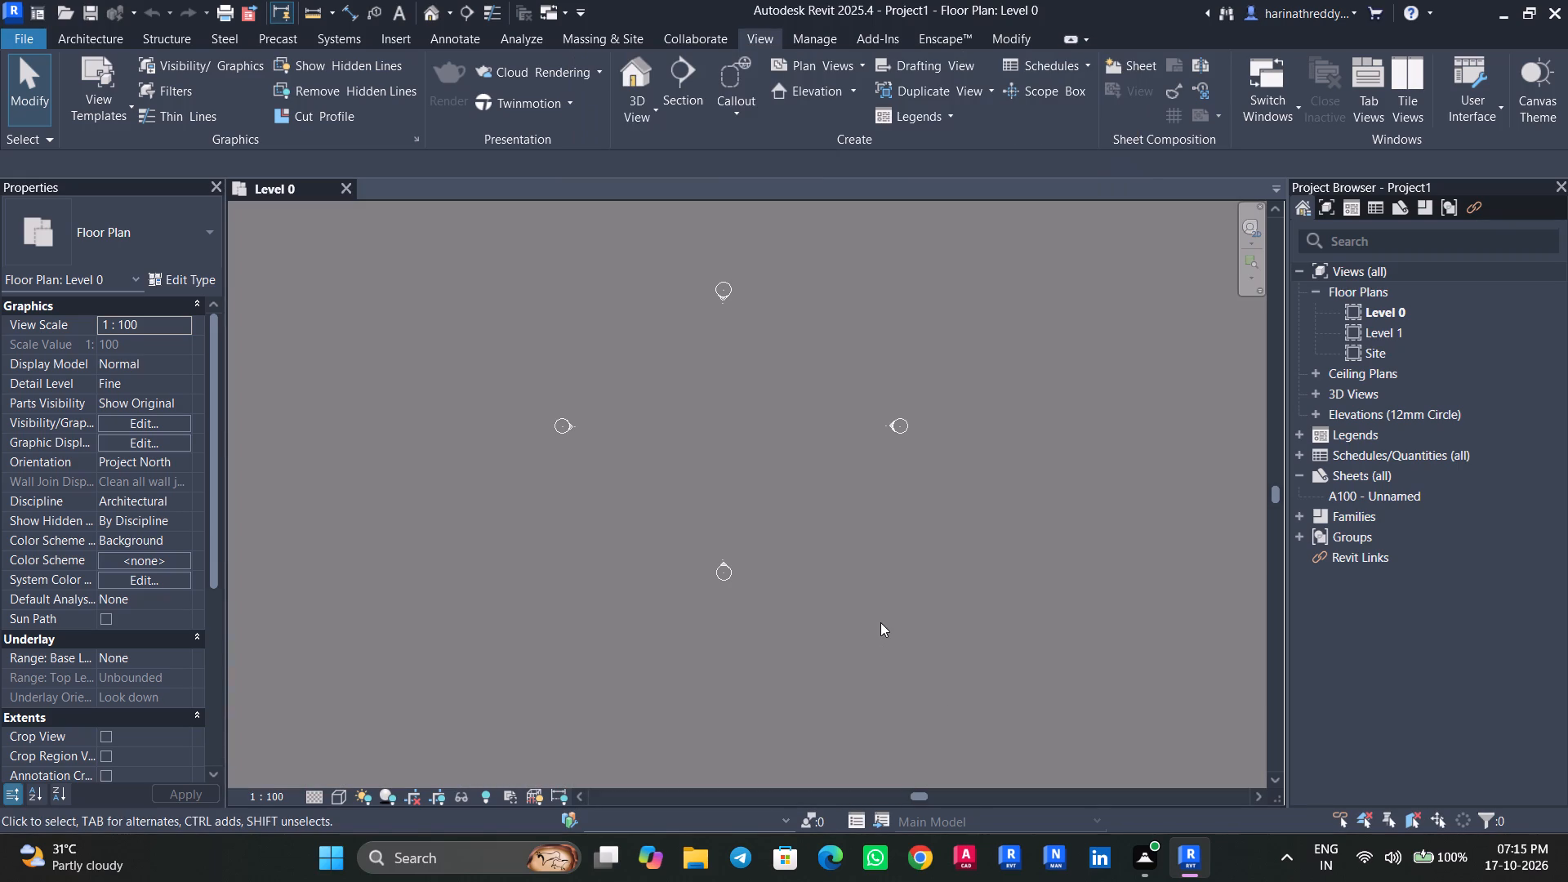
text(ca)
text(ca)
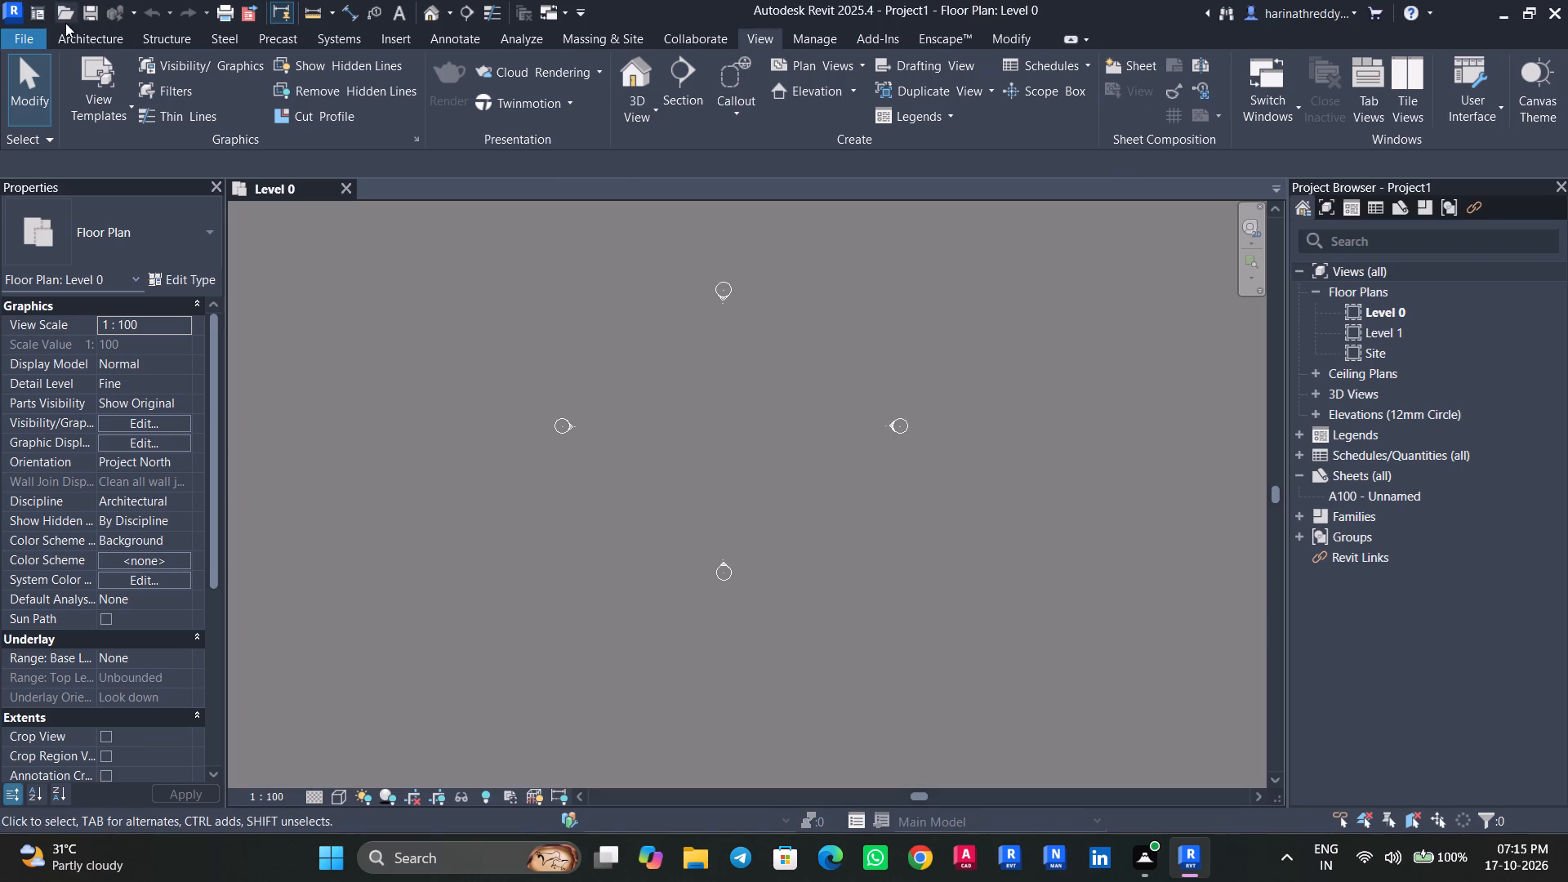
In the Colors options, try the Dark and Light UI active themes, finishing on Use system setting with the Dark canvas color scheme.
click(27, 34)
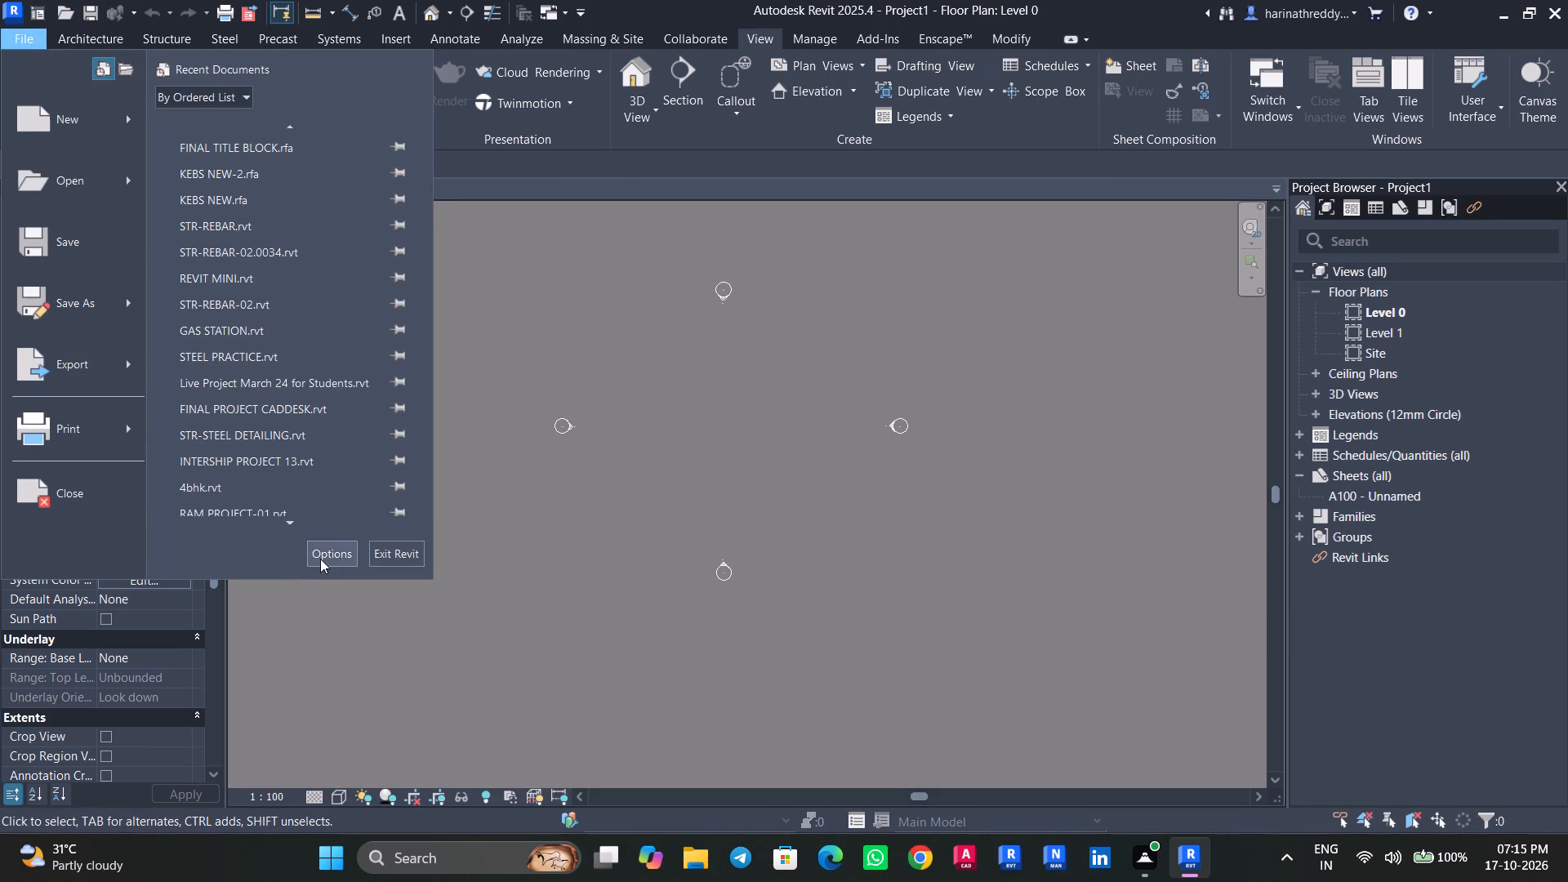
click(322, 557)
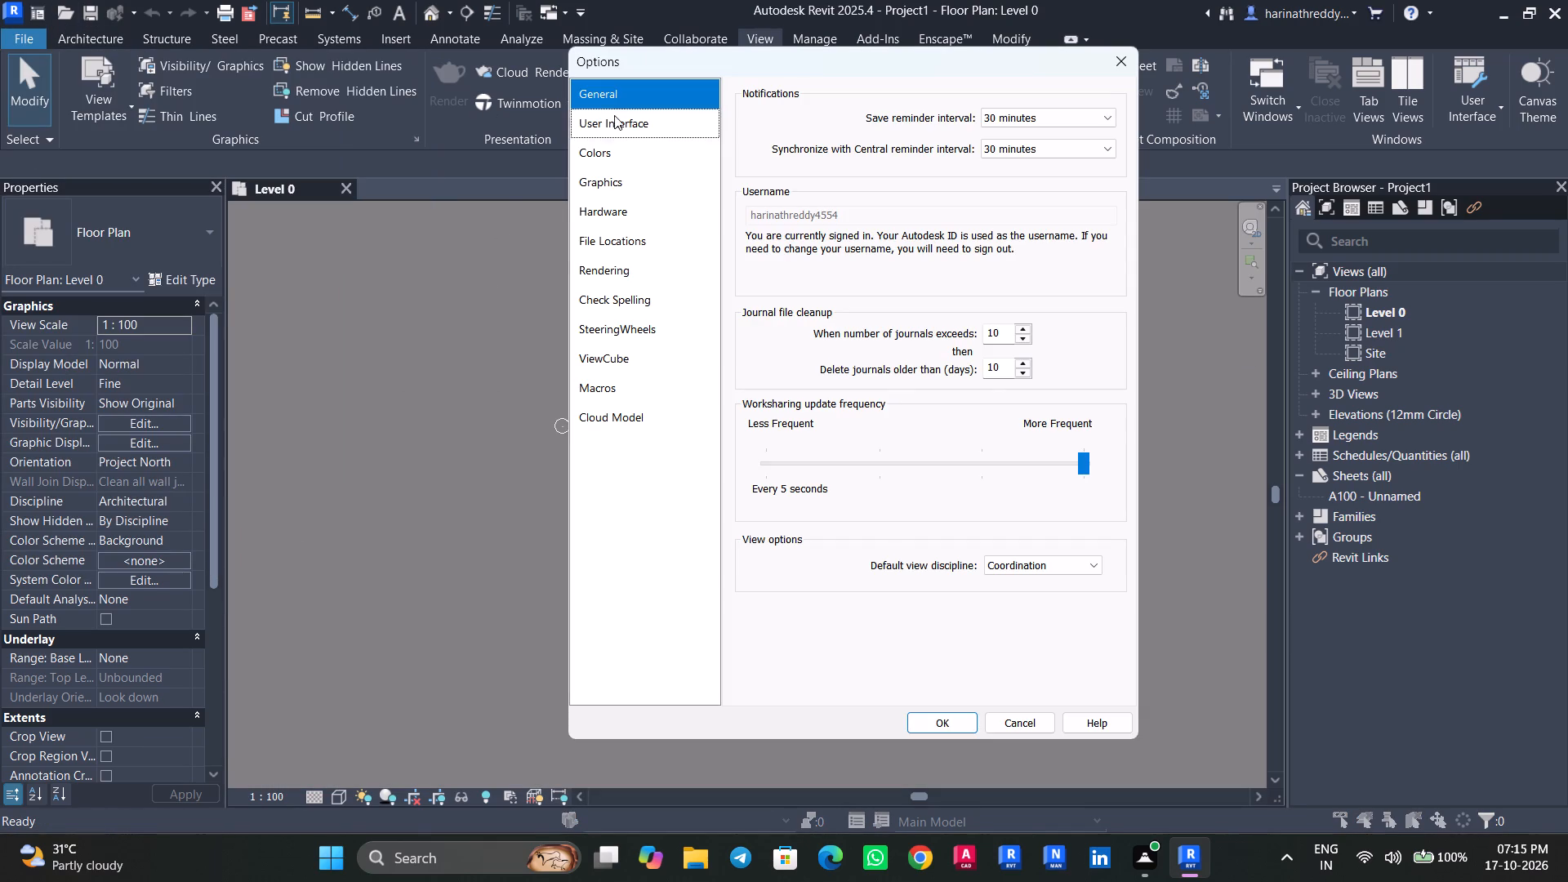
click(614, 115)
click(654, 158)
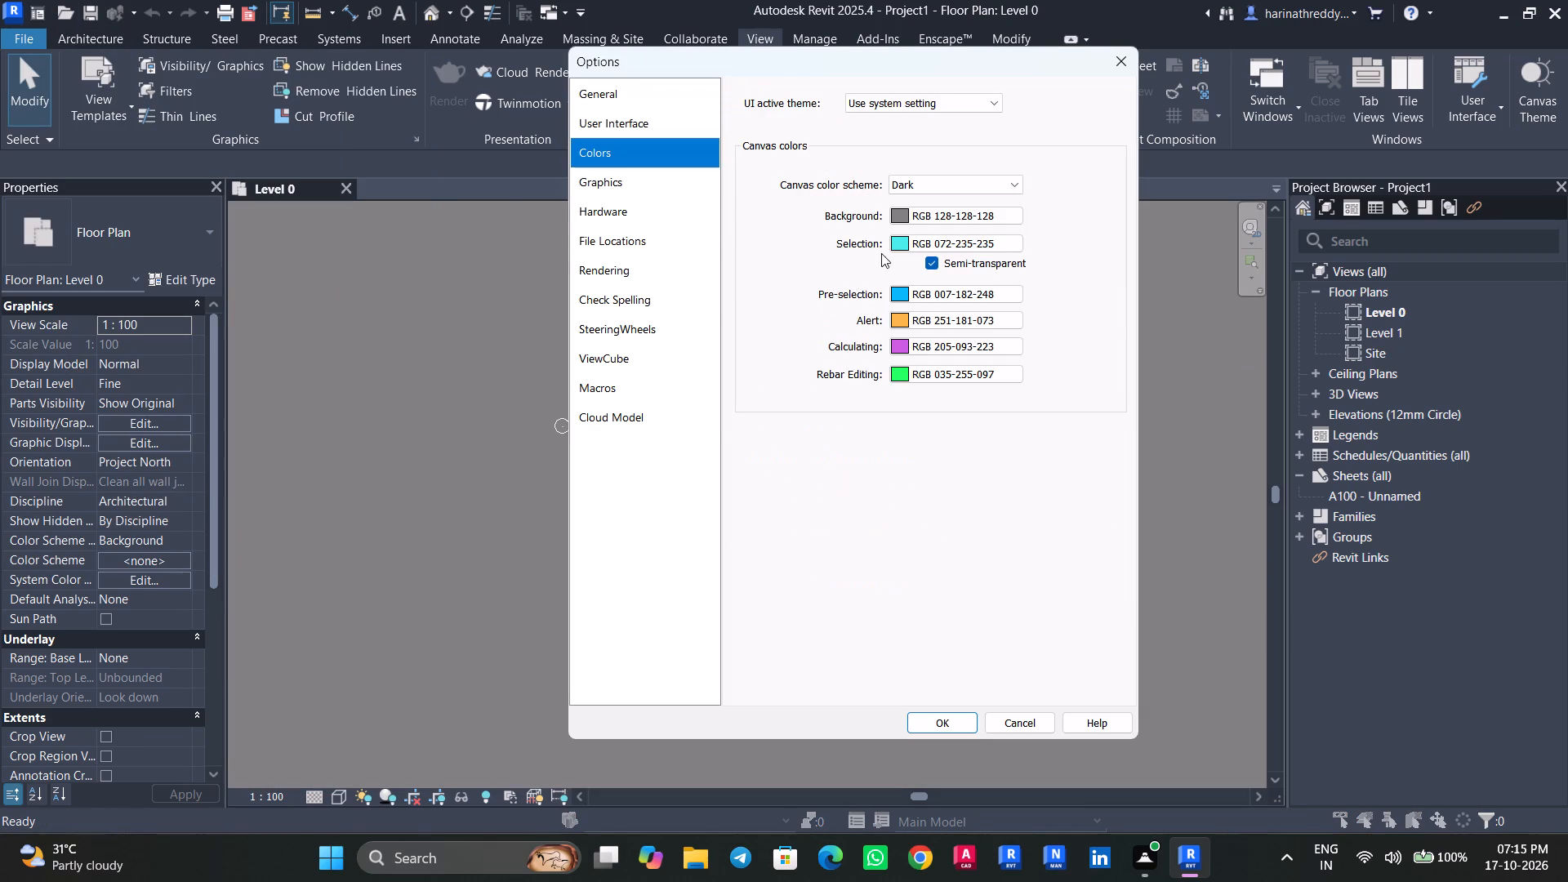
click(902, 218)
click(1072, 215)
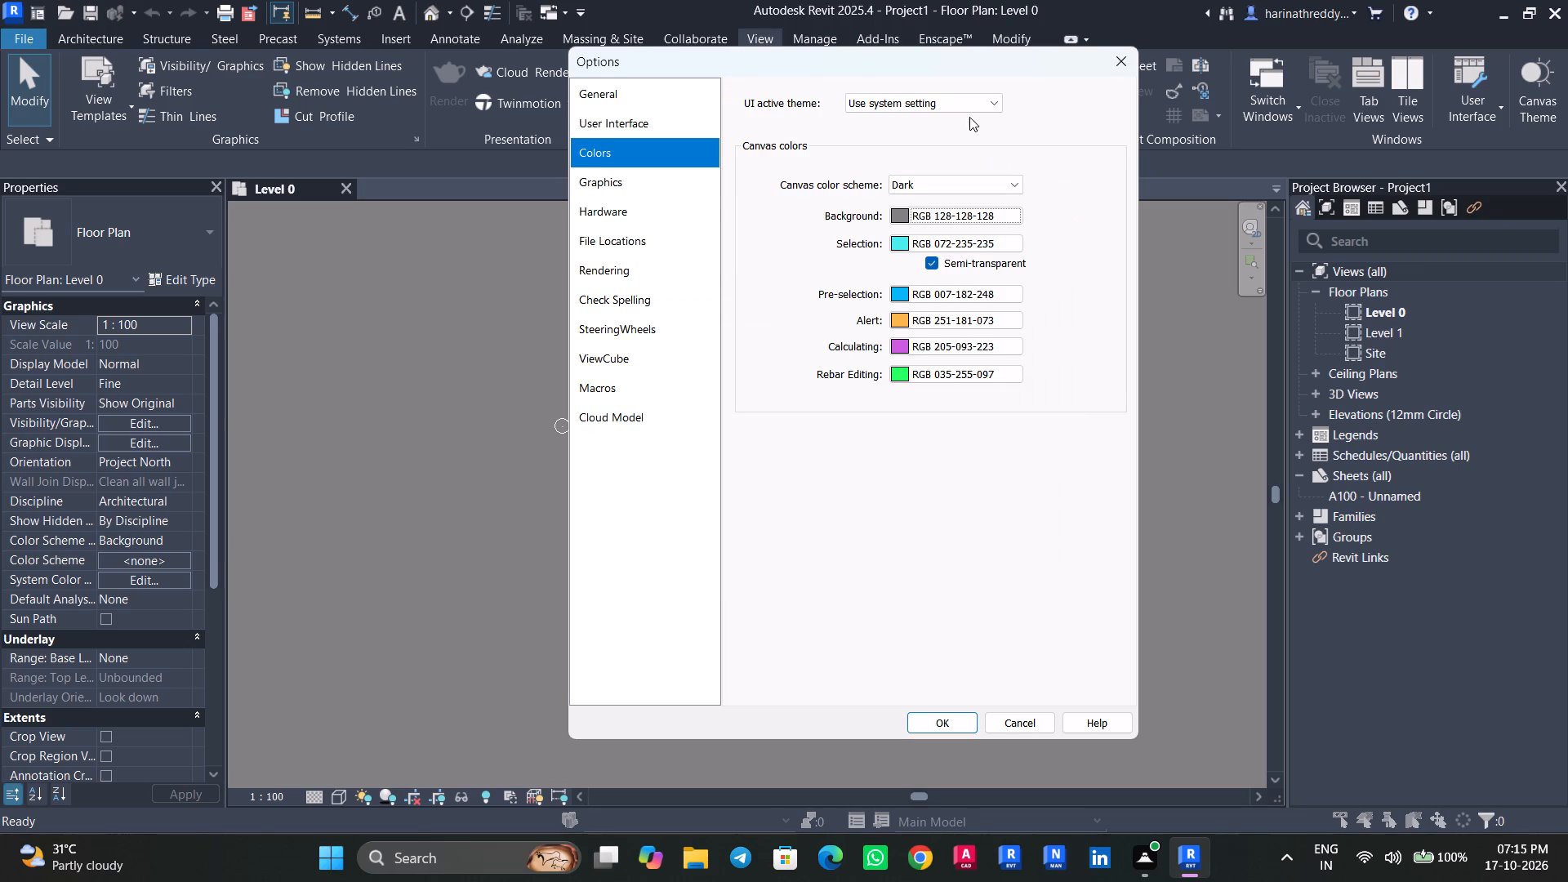
click(969, 97)
click(964, 115)
click(964, 91)
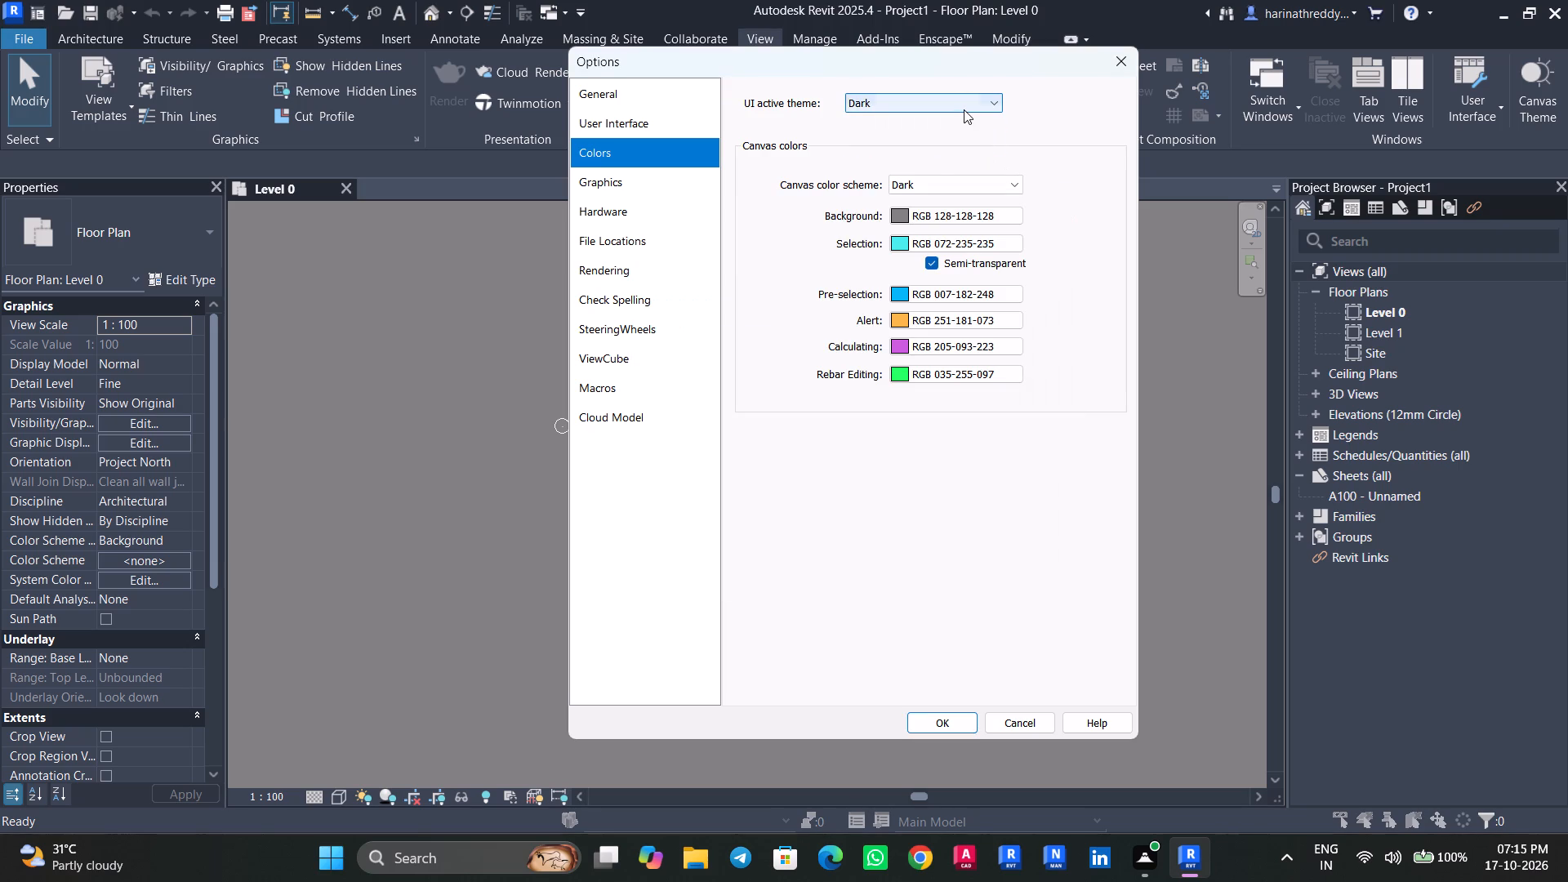
click(964, 109)
click(945, 137)
click(950, 111)
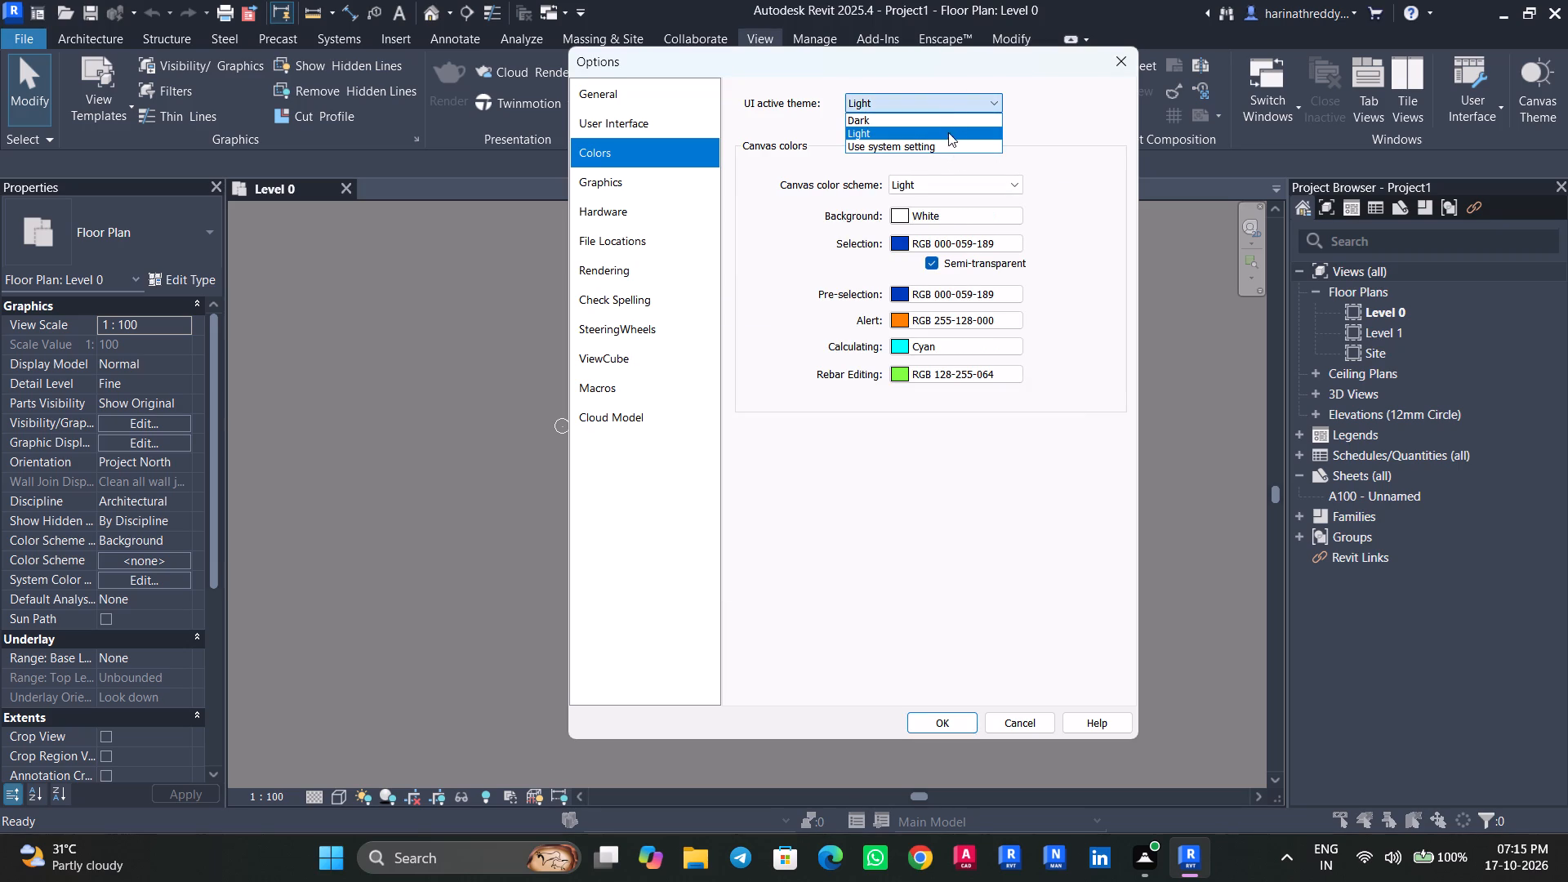
click(949, 145)
click(954, 190)
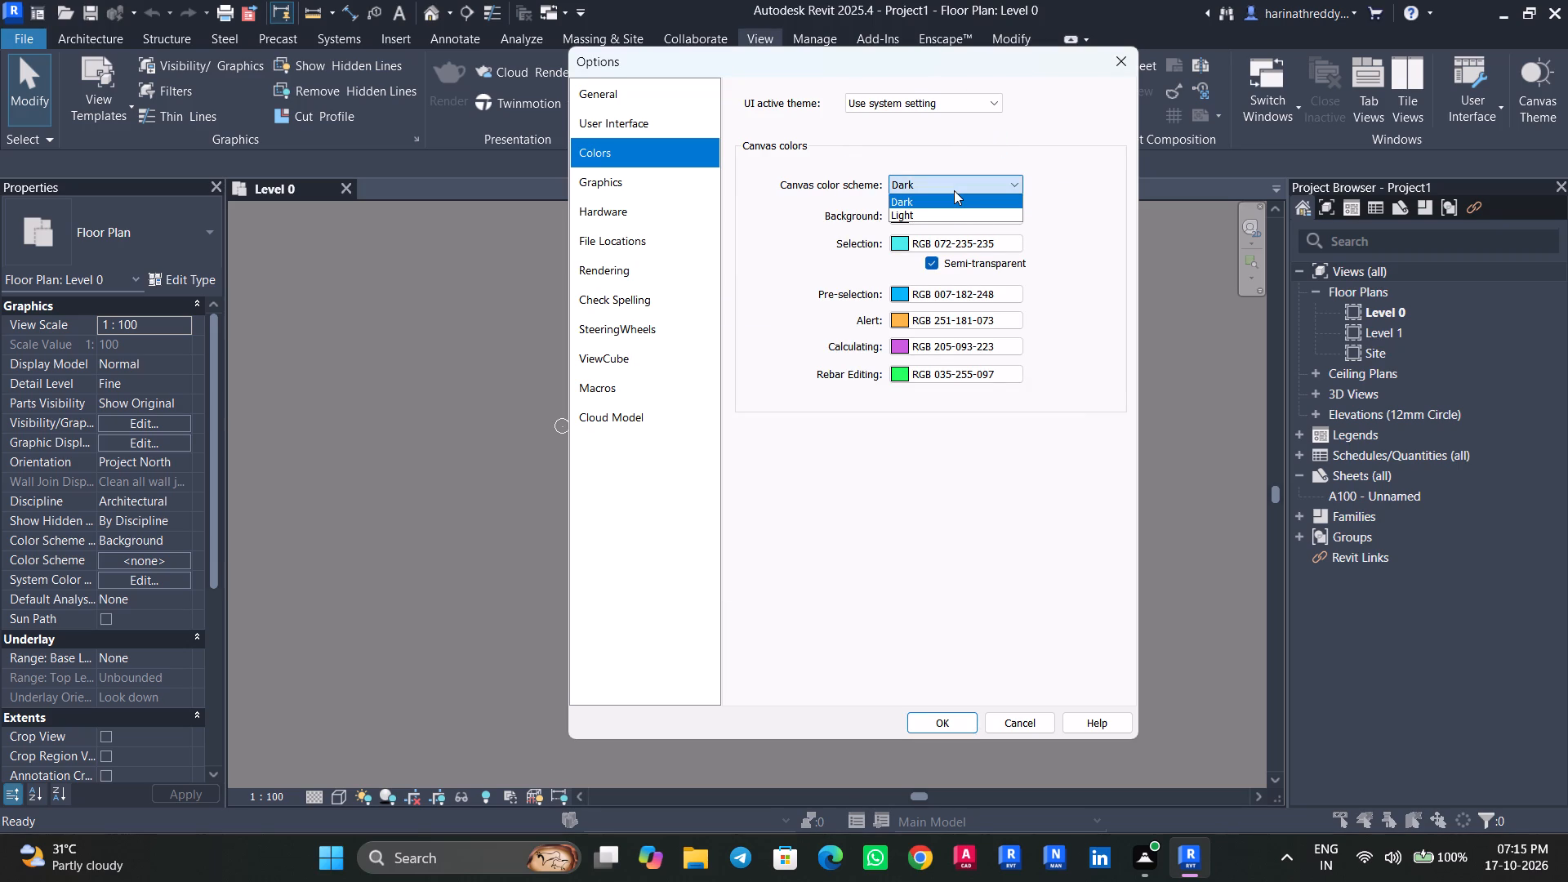
click(954, 190)
Darken the canvas background color to a neutral grey of about RGB 80-80-80 and apply the options.
click(926, 213)
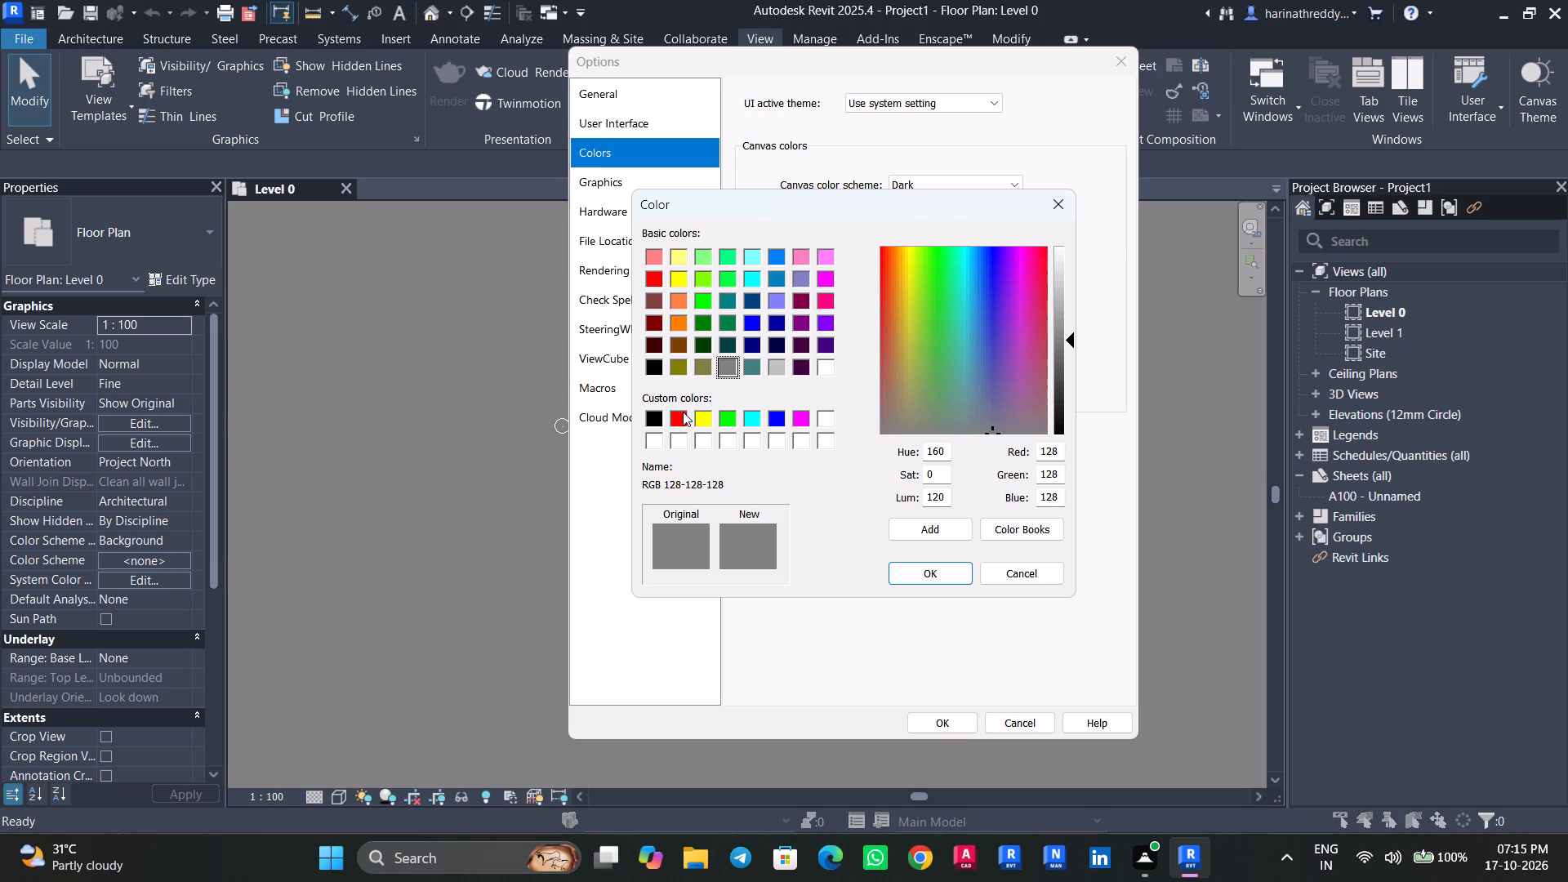
drag(1071, 336, 1064, 310)
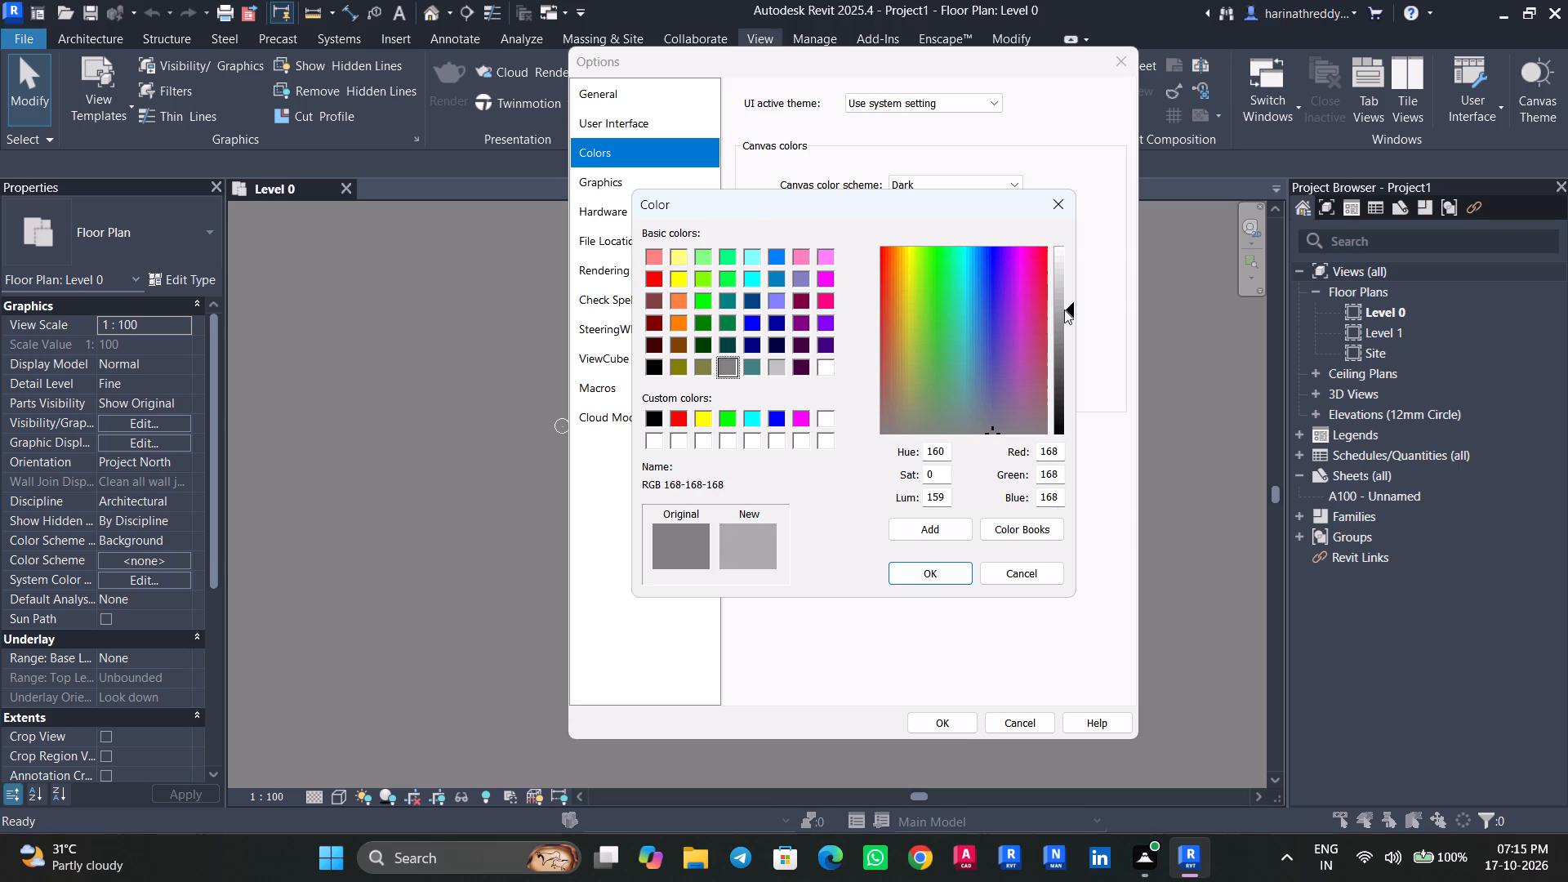
drag(1064, 310, 1064, 301)
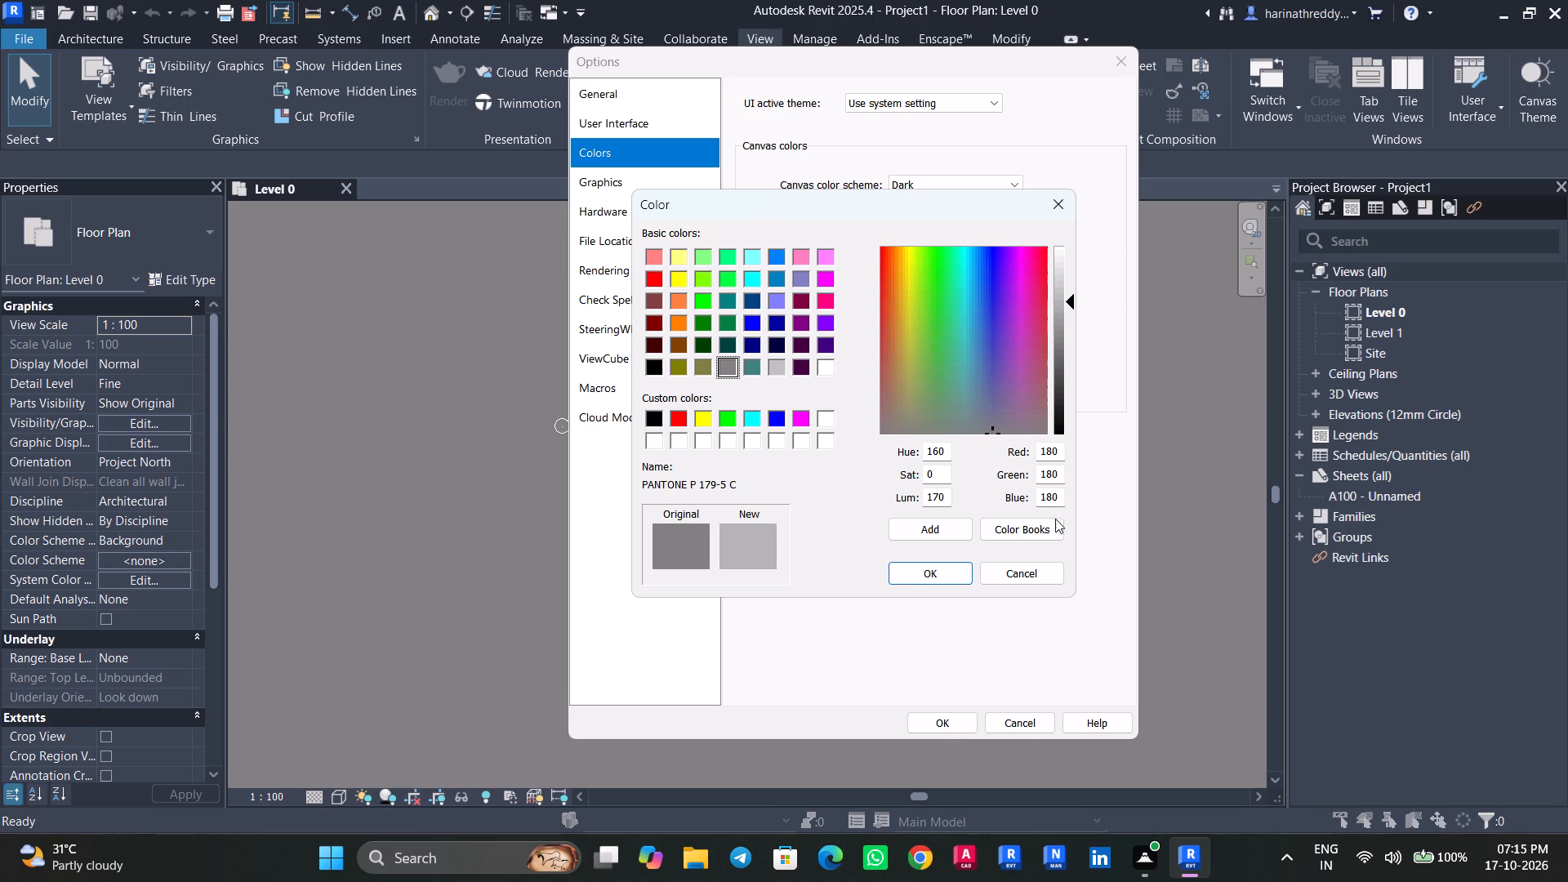
drag(1074, 305, 1064, 376)
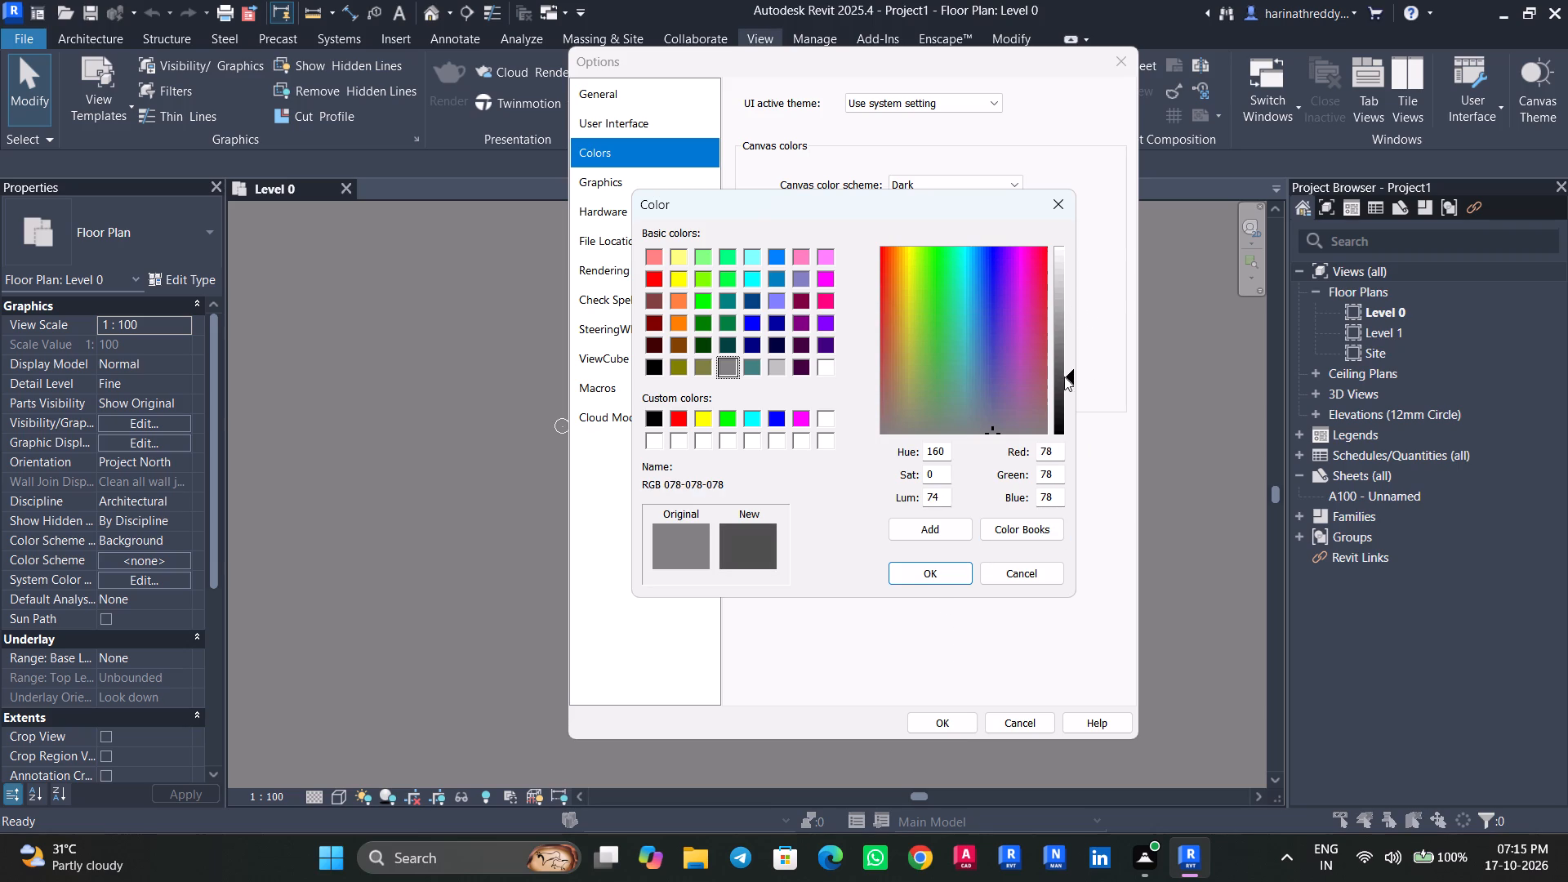
drag(1064, 376, 1064, 374)
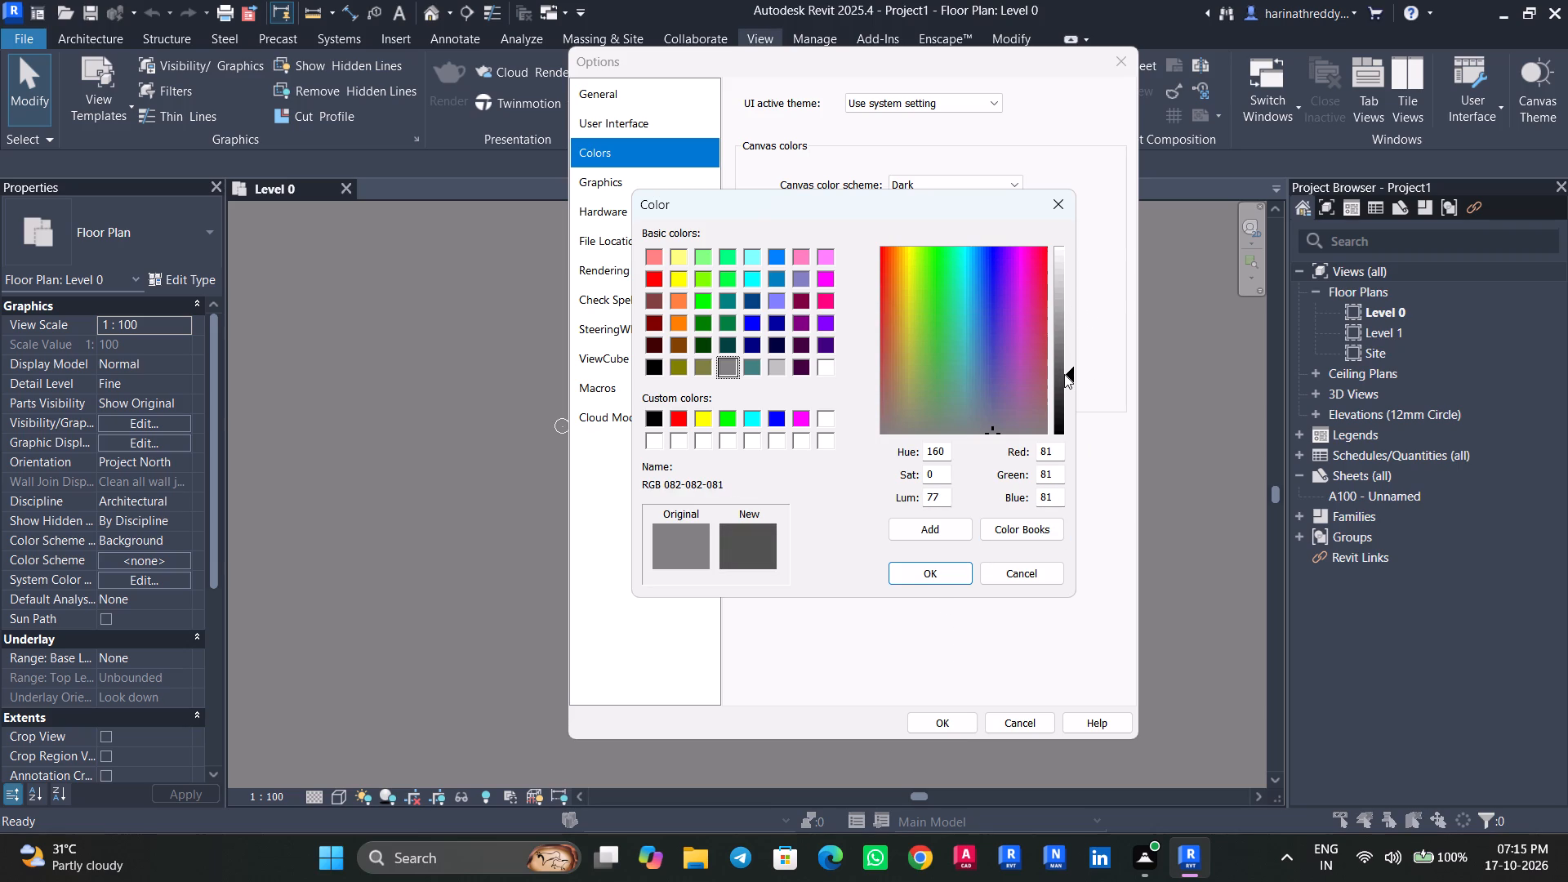
drag(1064, 374, 1064, 375)
click(1064, 375)
click(933, 575)
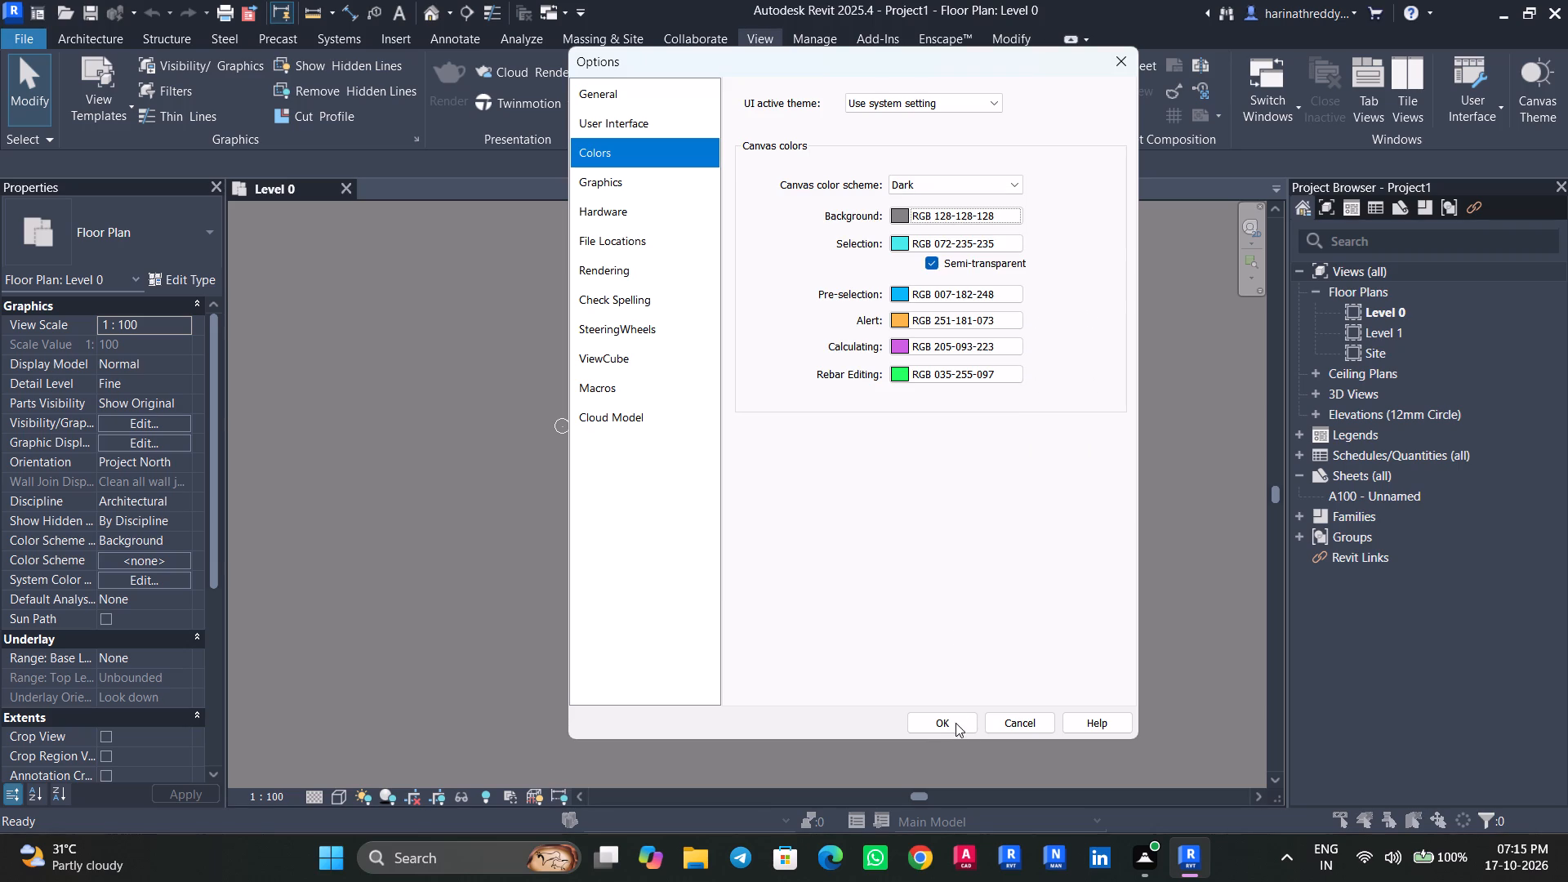
click(934, 728)
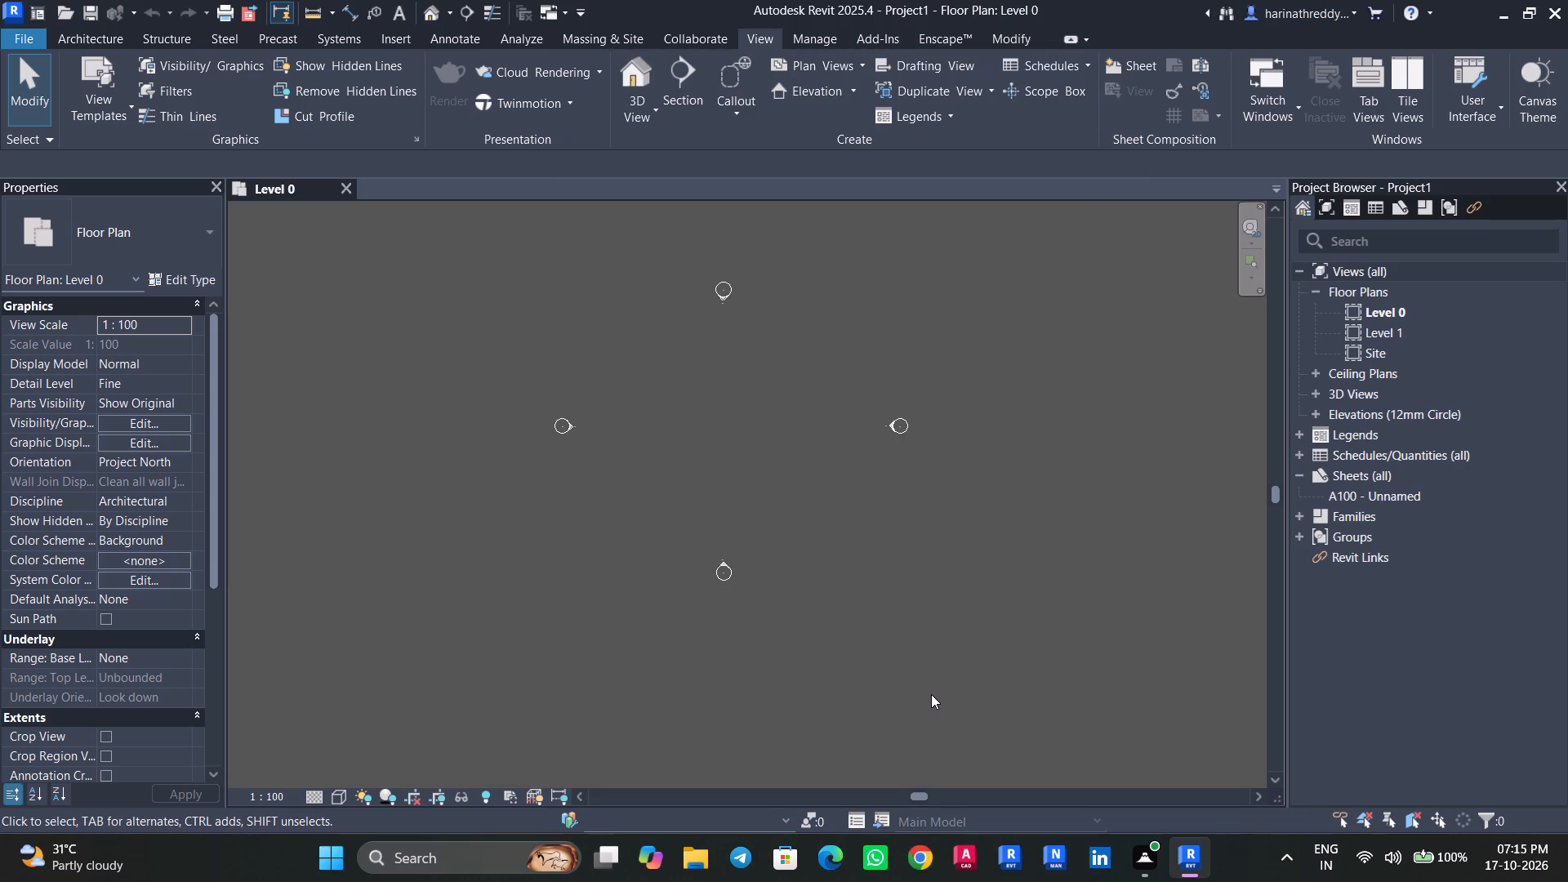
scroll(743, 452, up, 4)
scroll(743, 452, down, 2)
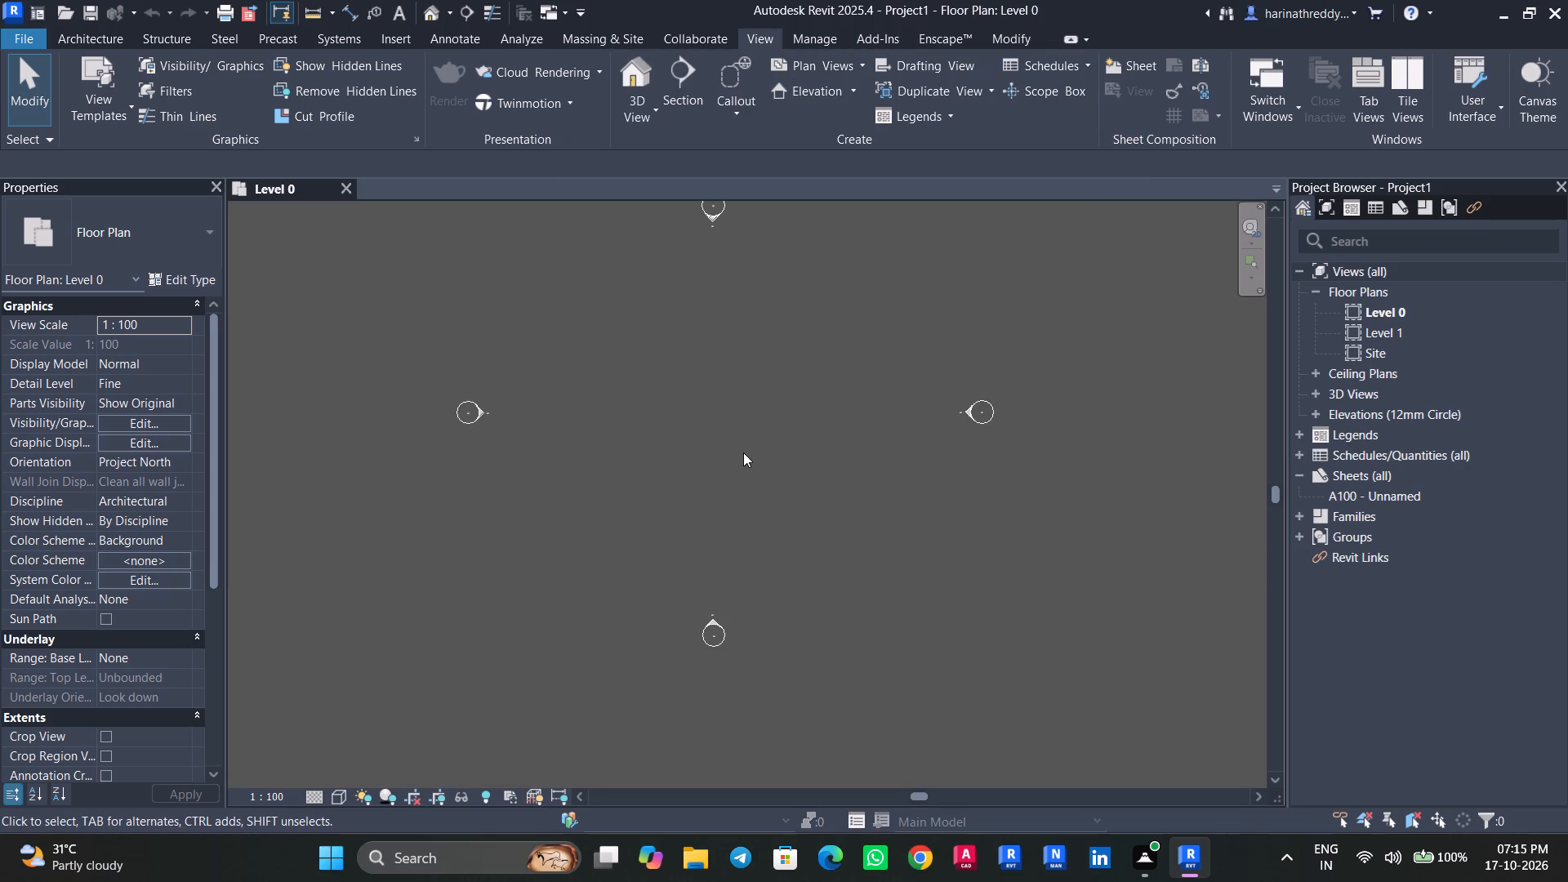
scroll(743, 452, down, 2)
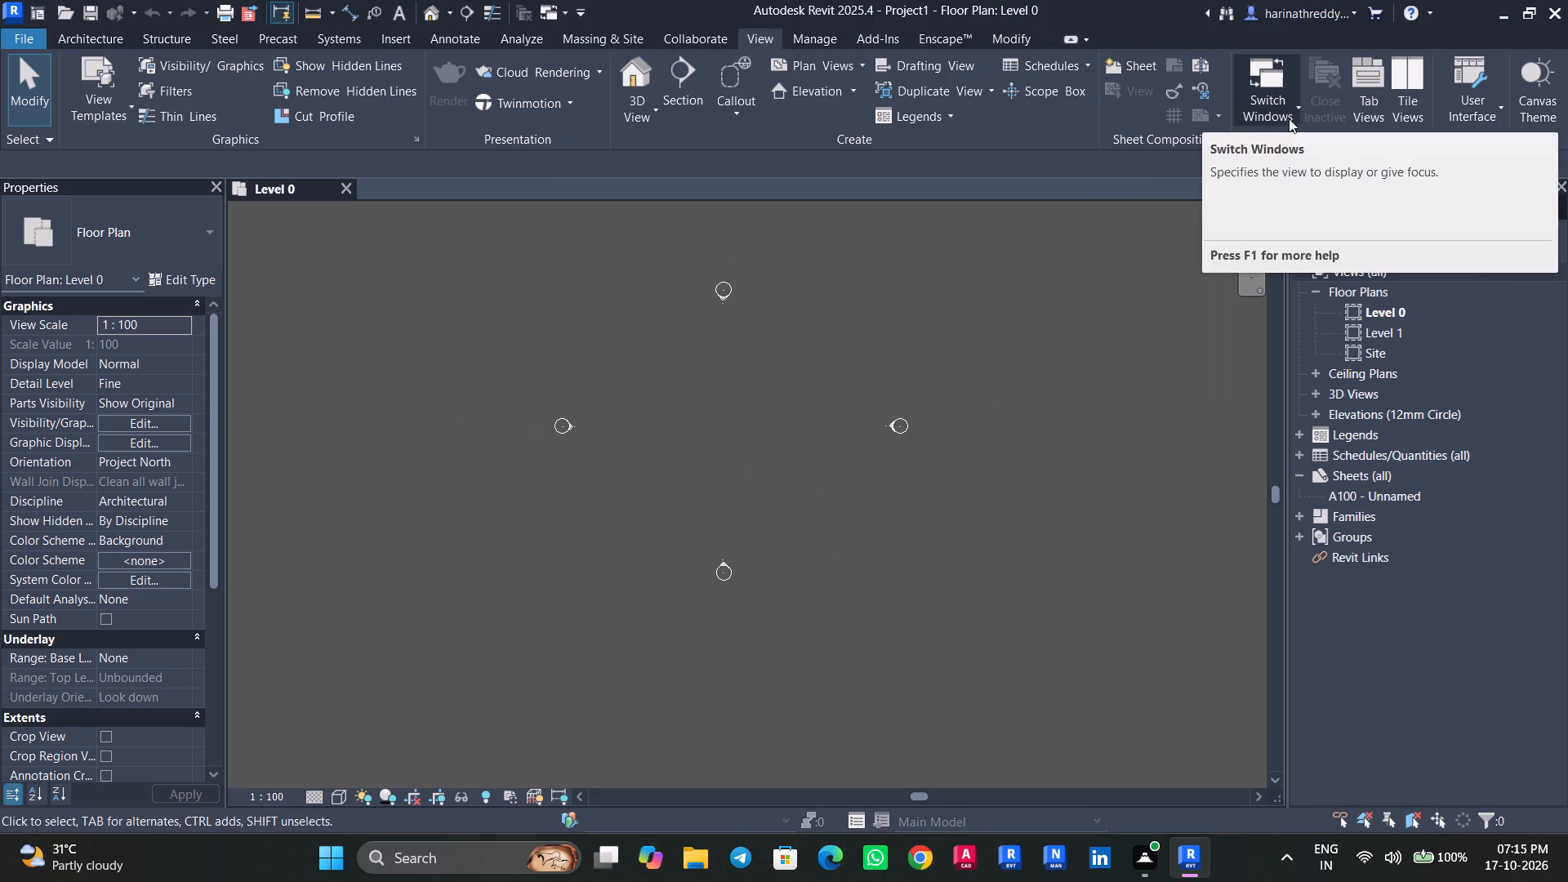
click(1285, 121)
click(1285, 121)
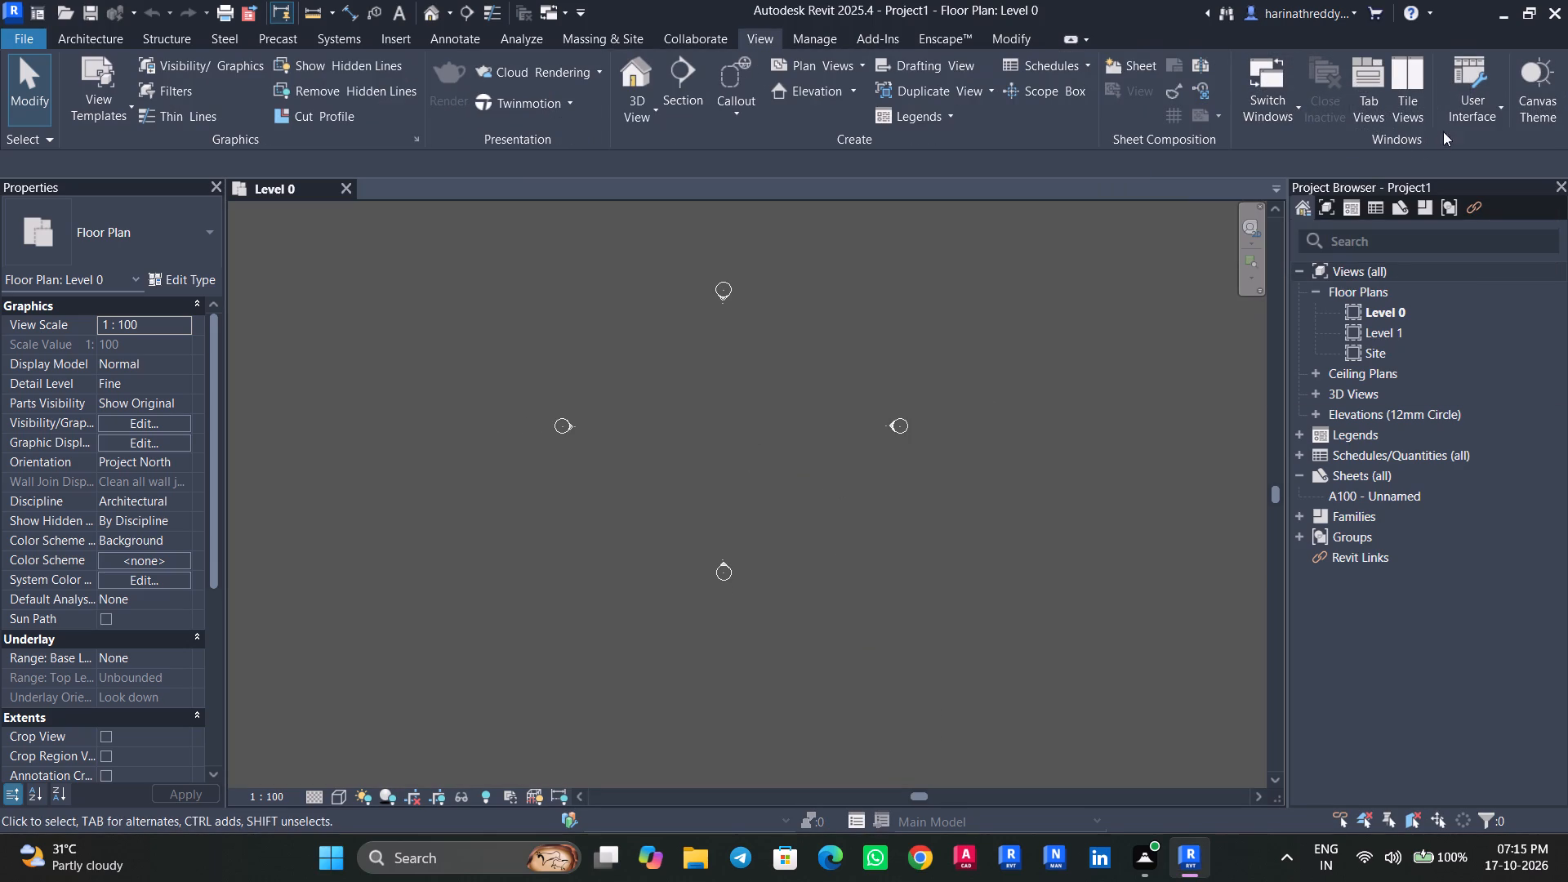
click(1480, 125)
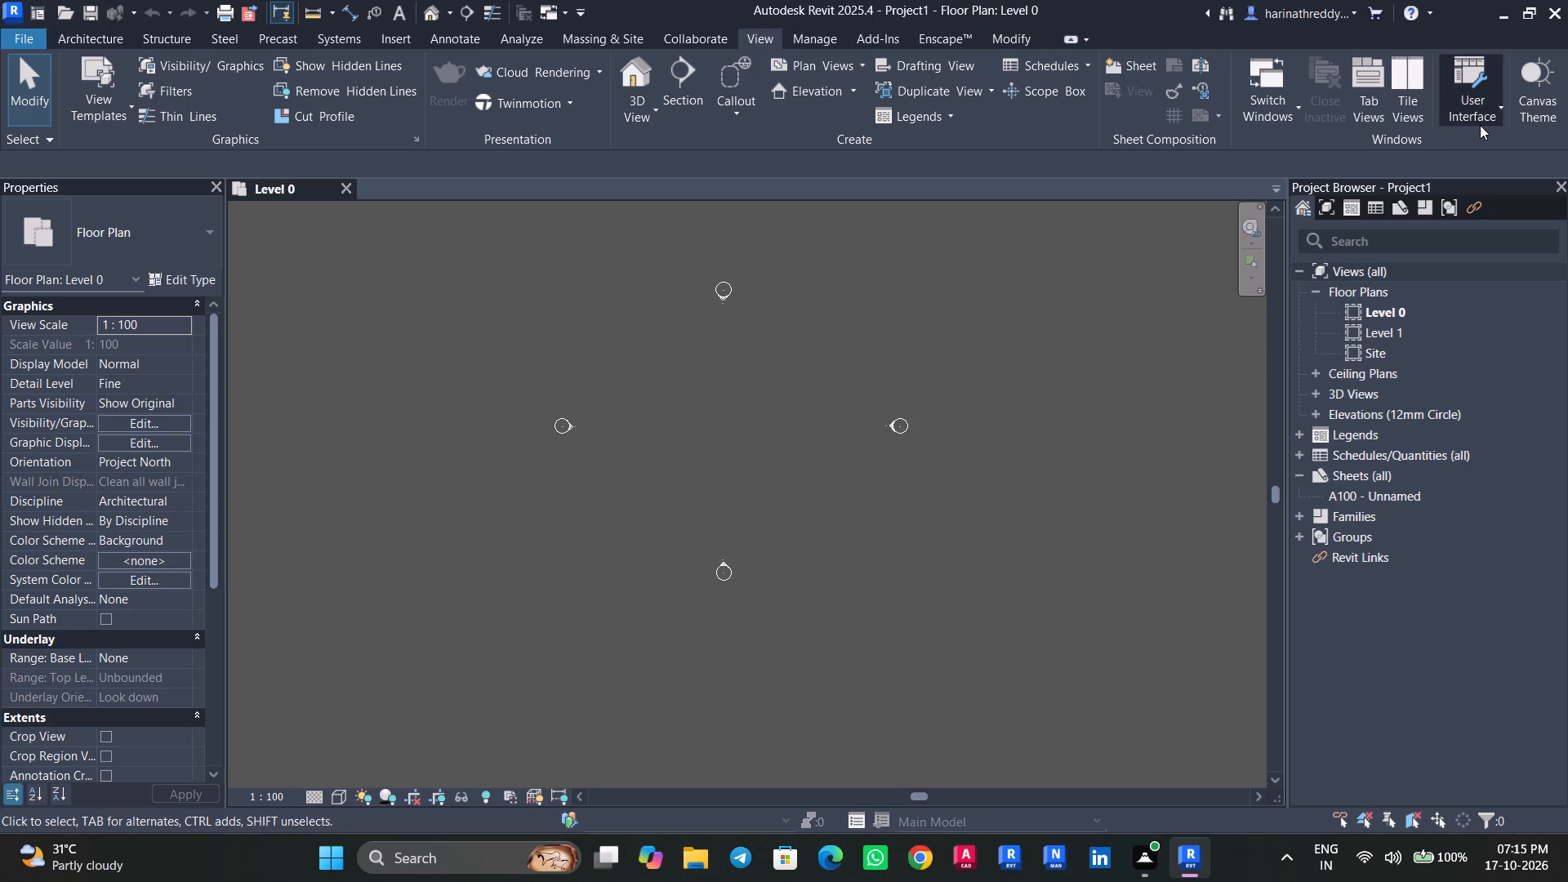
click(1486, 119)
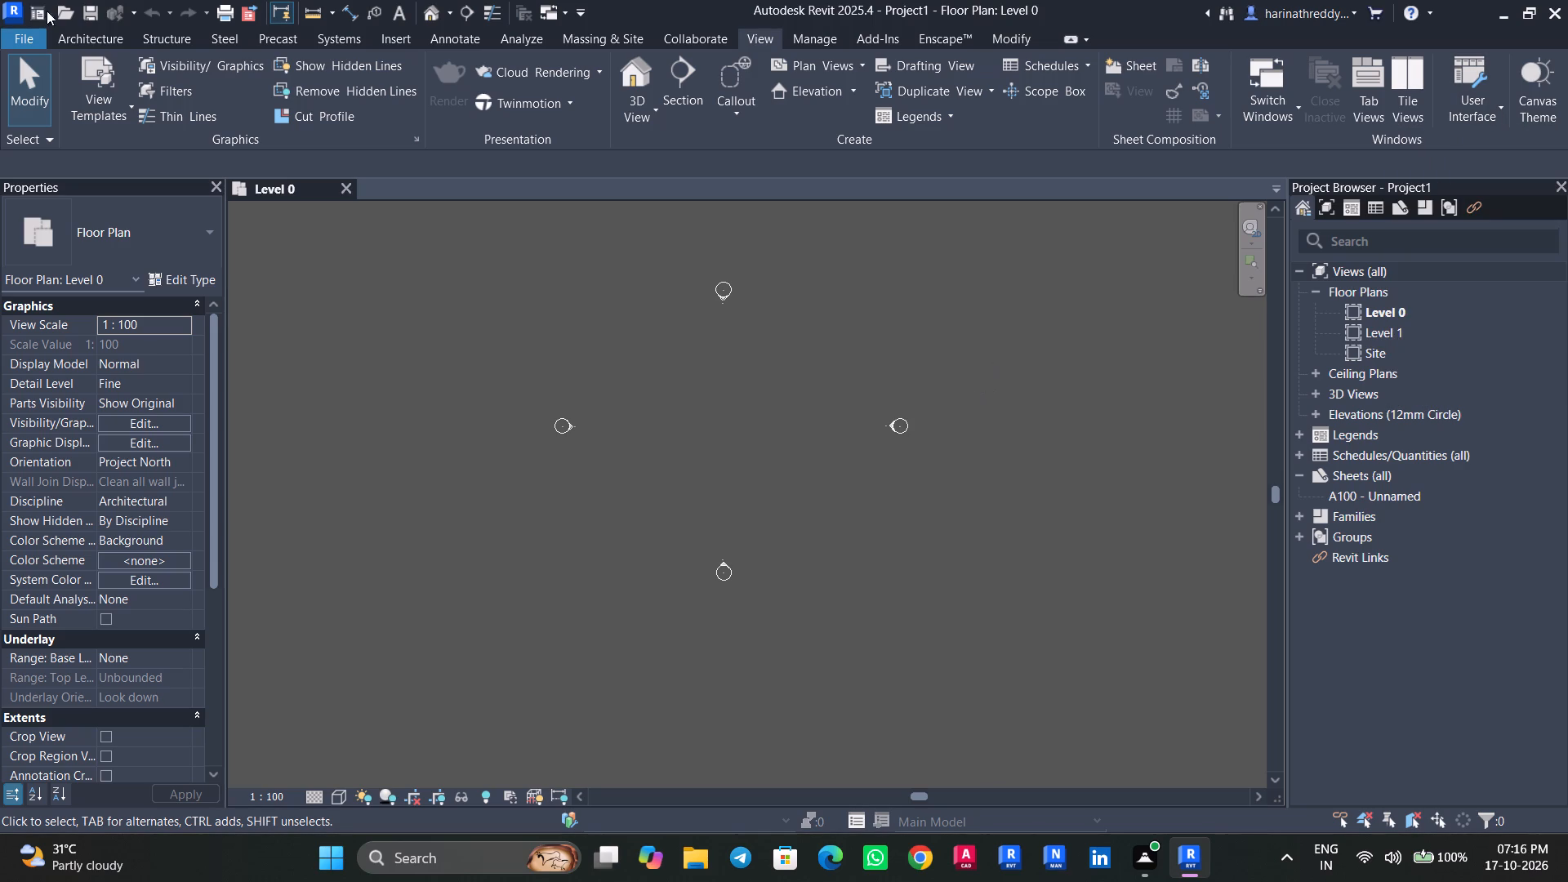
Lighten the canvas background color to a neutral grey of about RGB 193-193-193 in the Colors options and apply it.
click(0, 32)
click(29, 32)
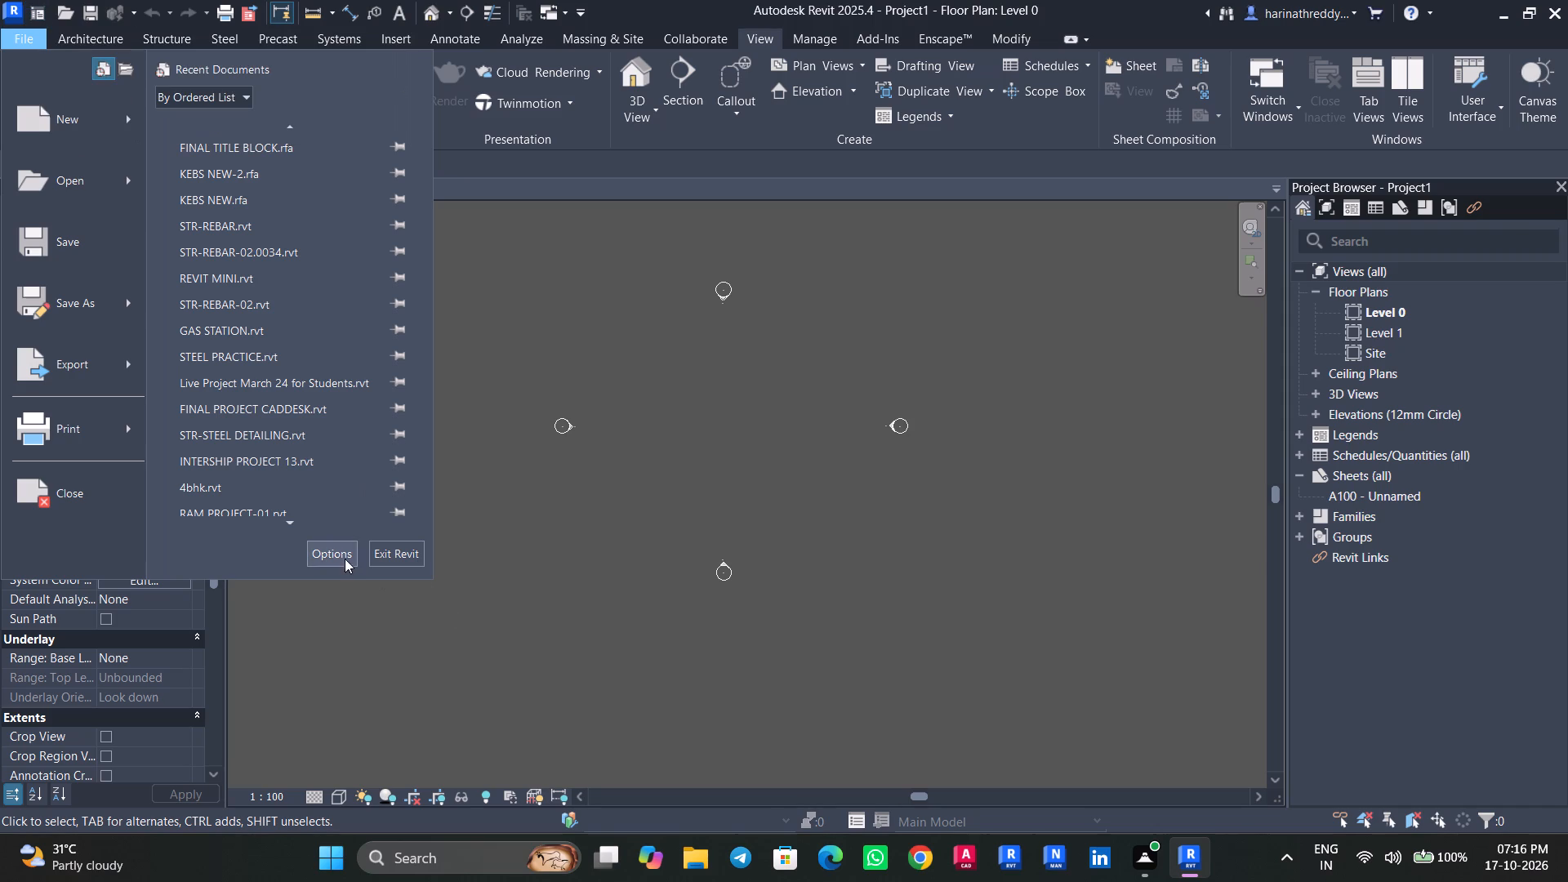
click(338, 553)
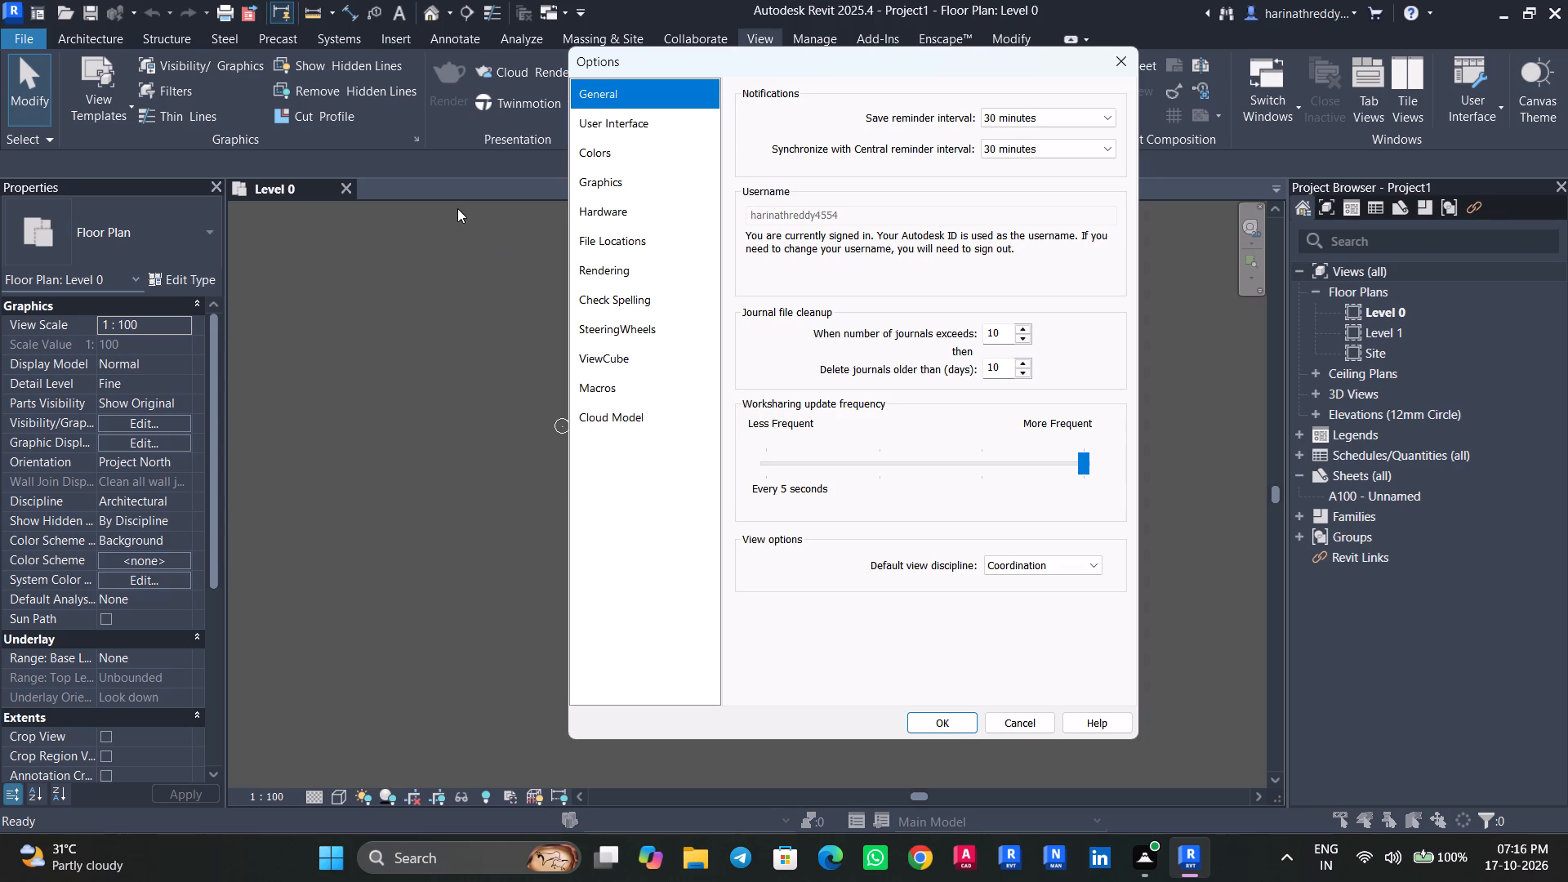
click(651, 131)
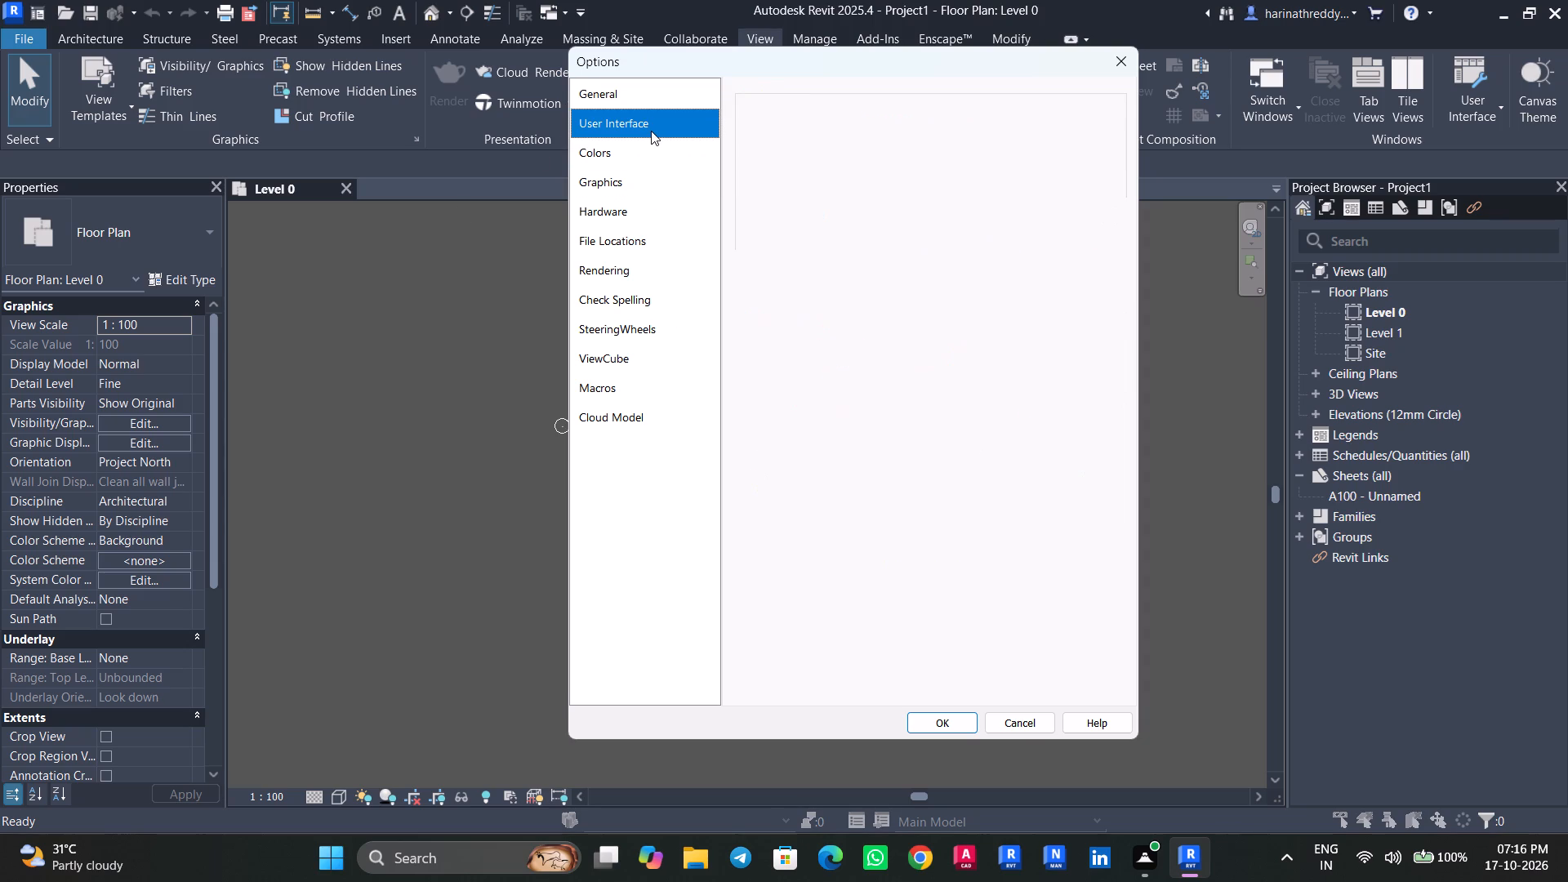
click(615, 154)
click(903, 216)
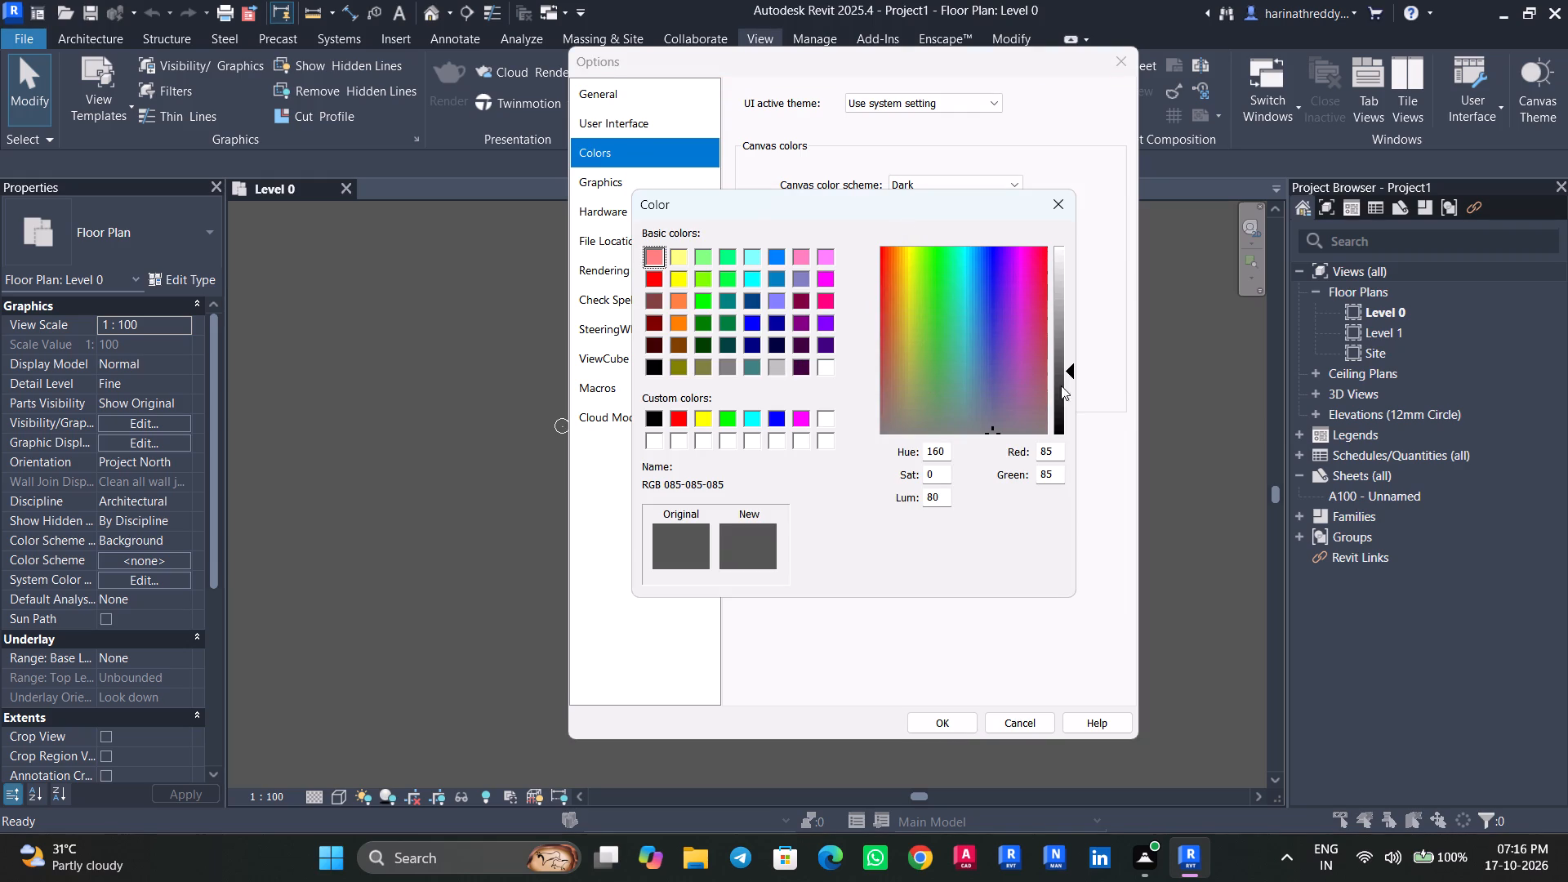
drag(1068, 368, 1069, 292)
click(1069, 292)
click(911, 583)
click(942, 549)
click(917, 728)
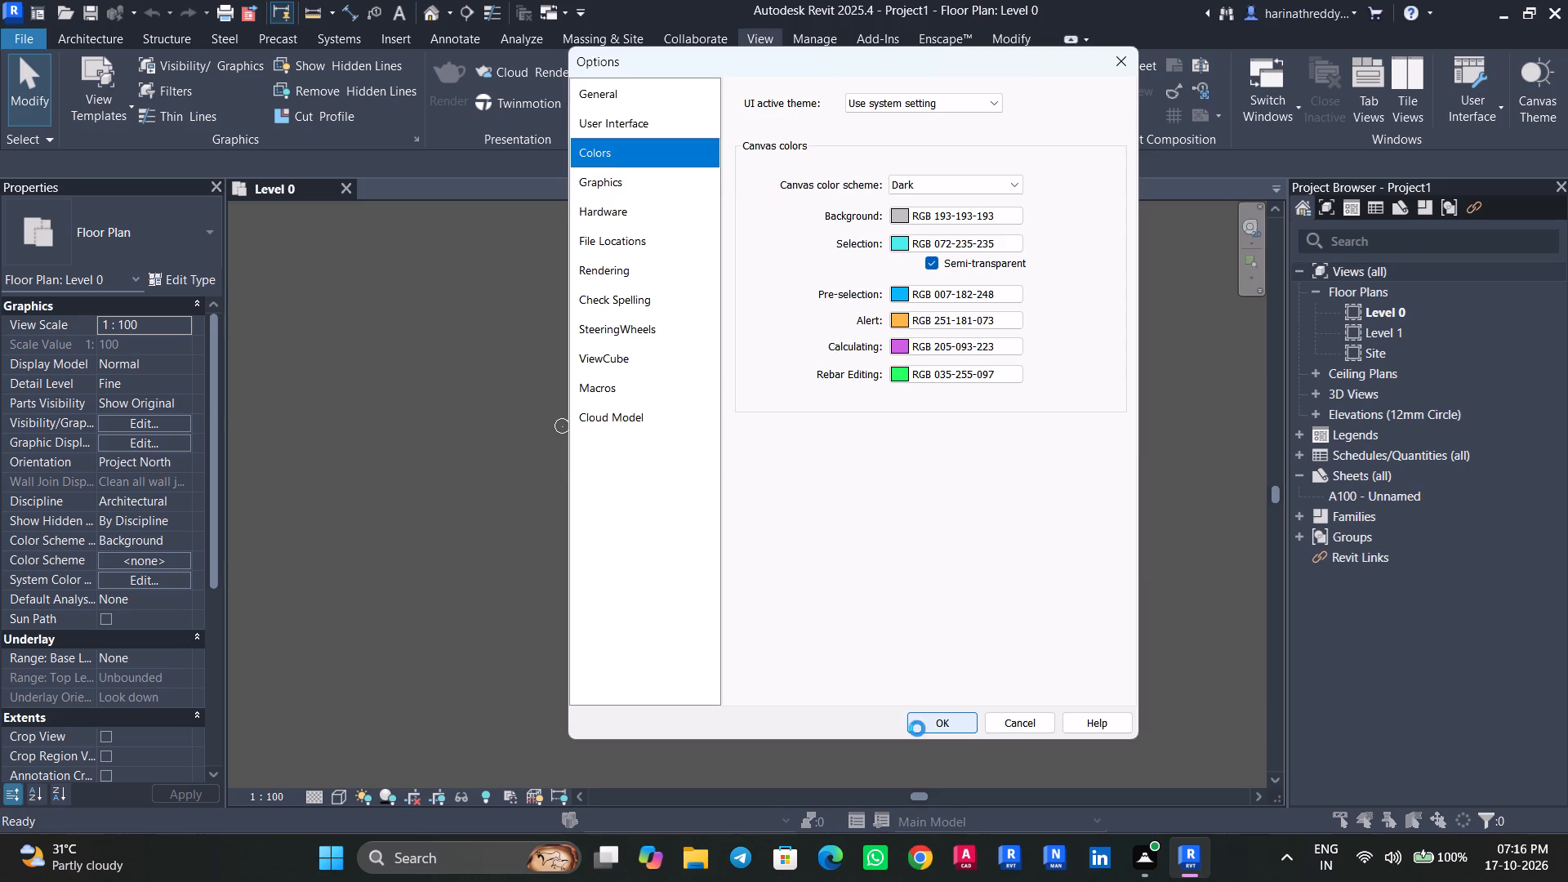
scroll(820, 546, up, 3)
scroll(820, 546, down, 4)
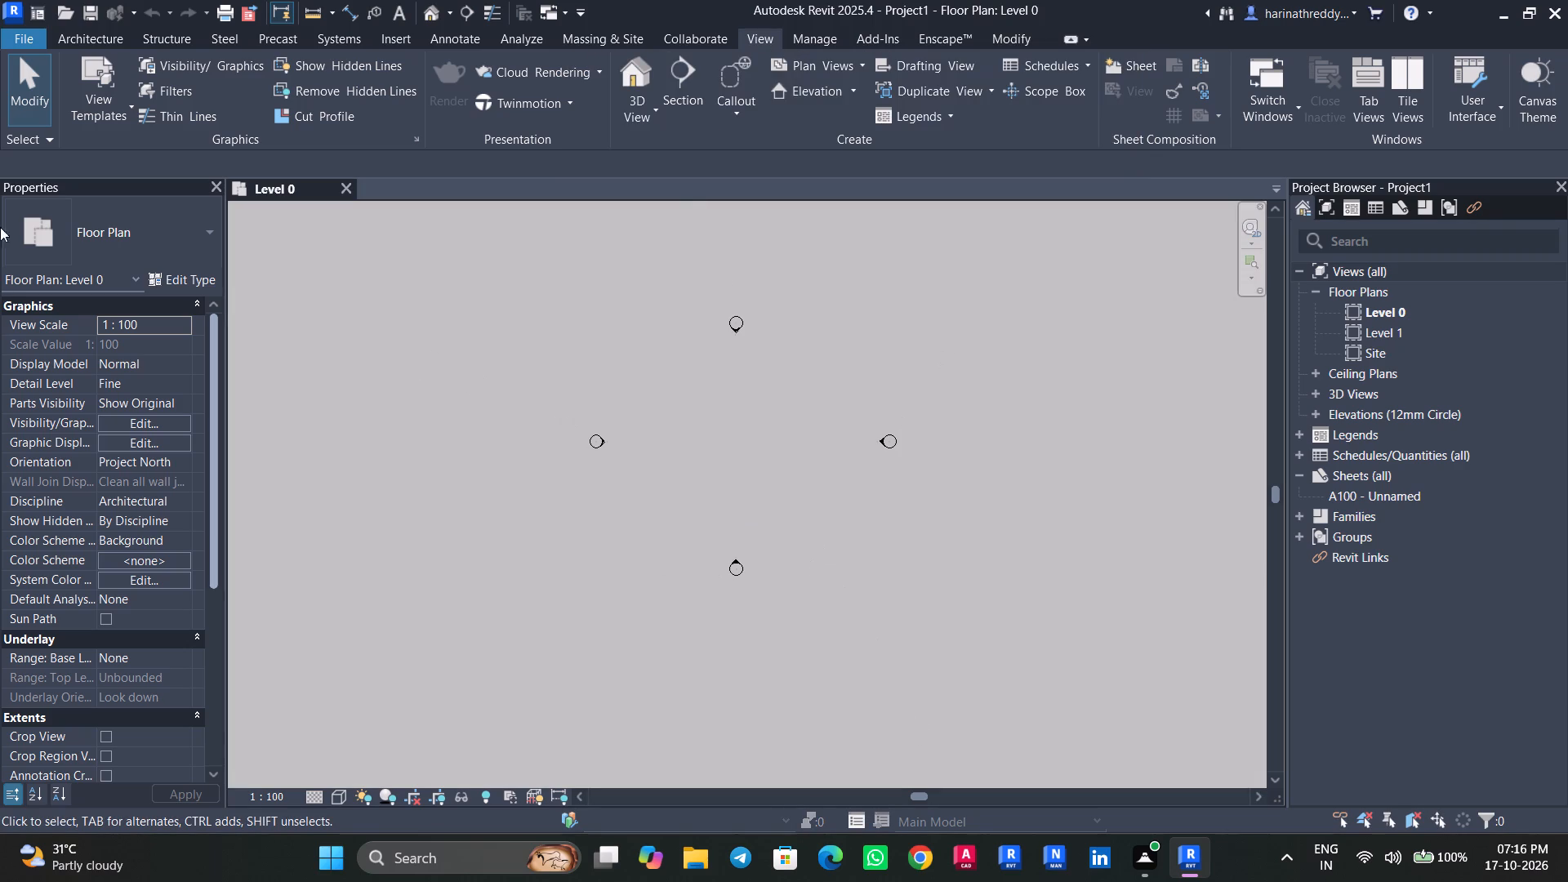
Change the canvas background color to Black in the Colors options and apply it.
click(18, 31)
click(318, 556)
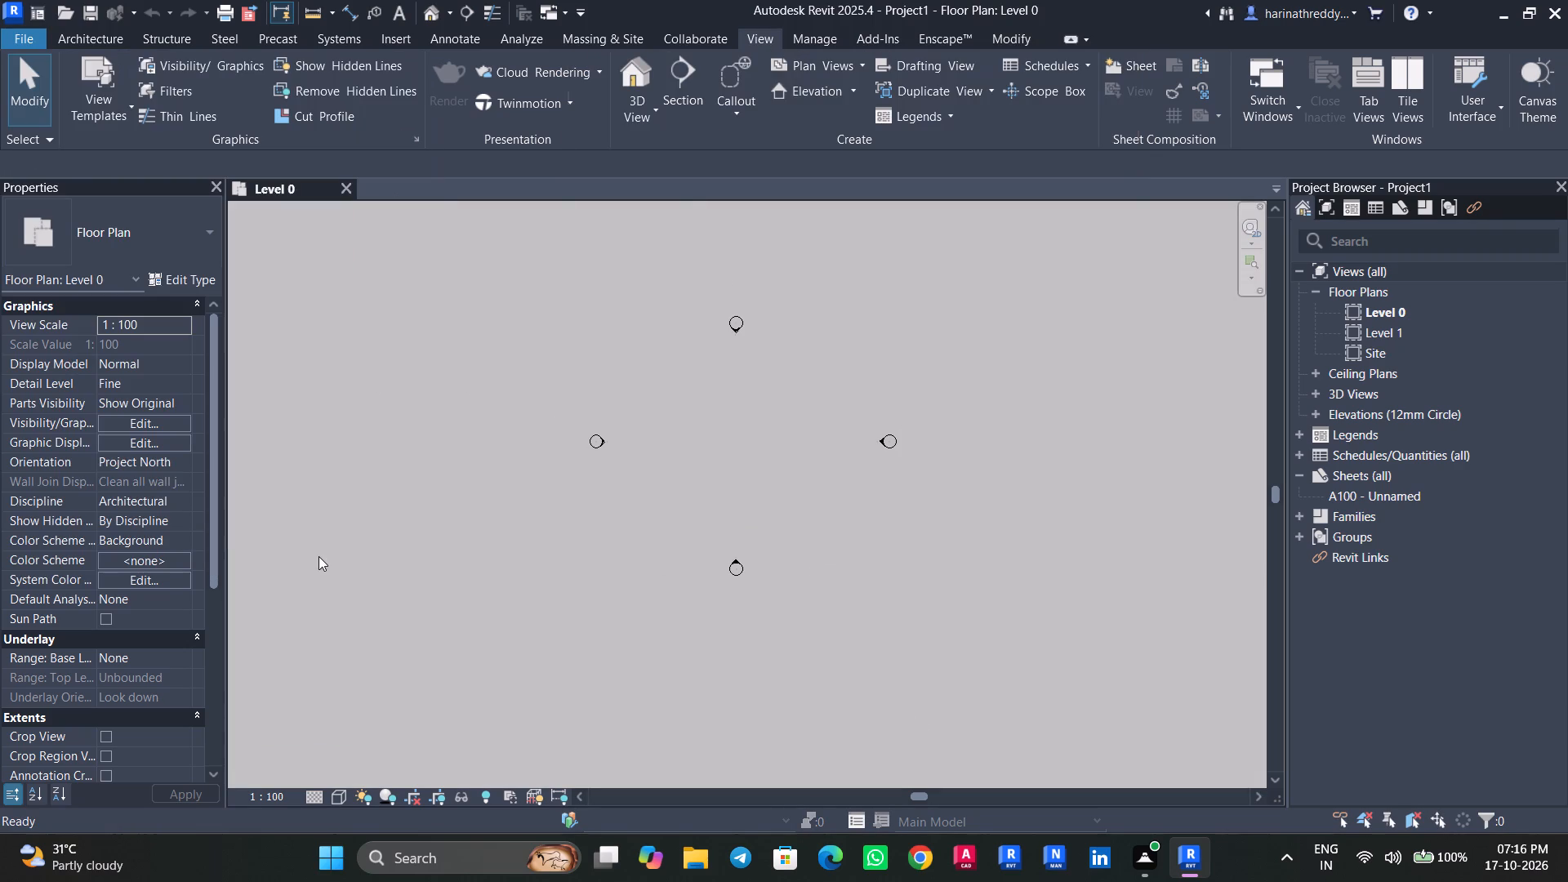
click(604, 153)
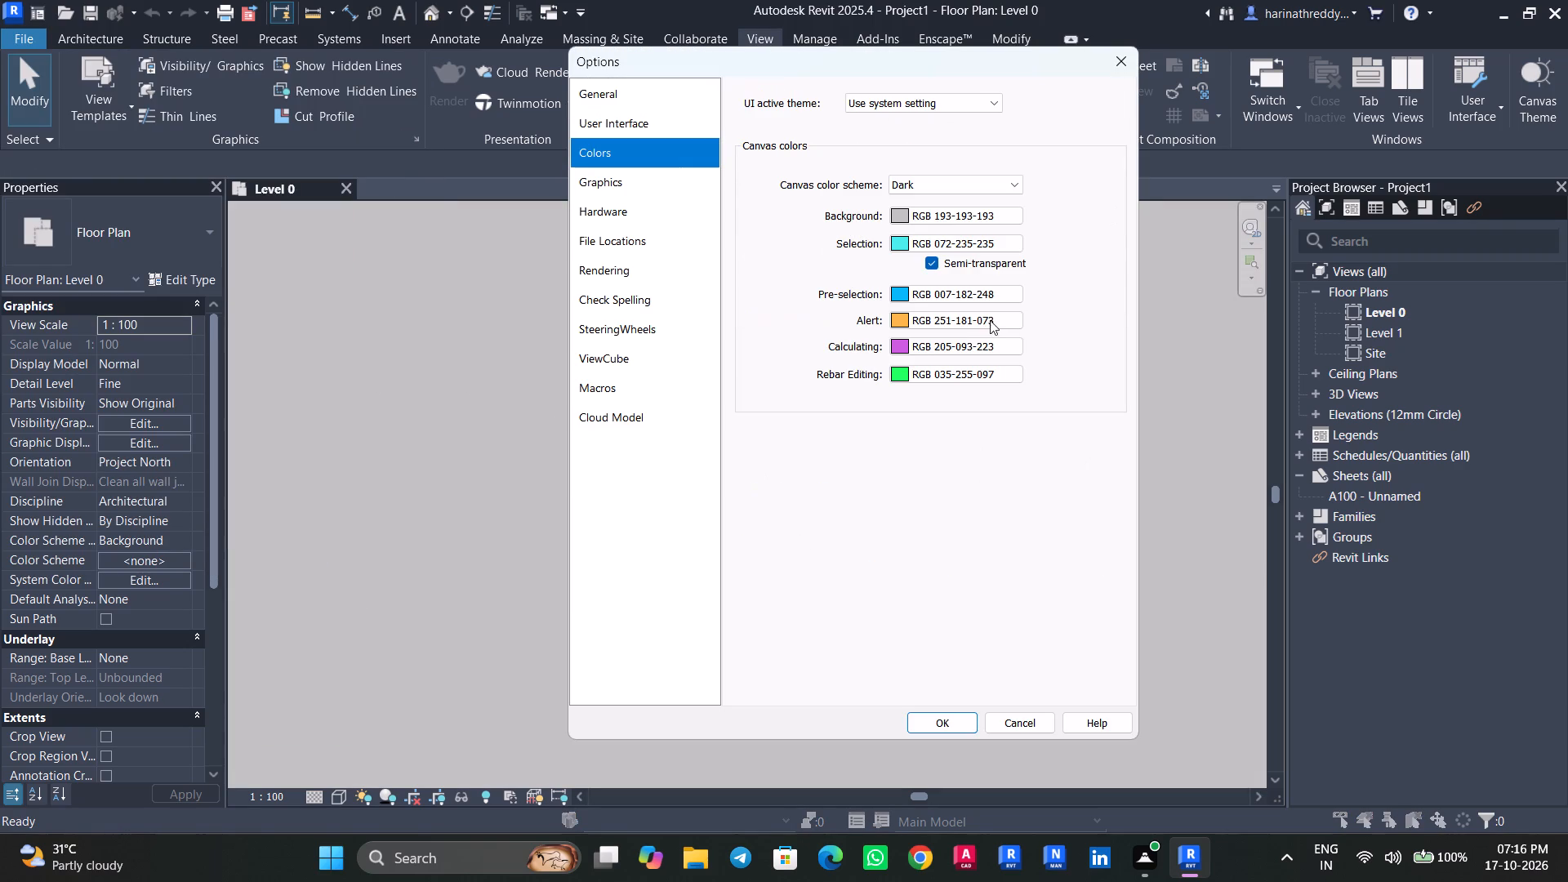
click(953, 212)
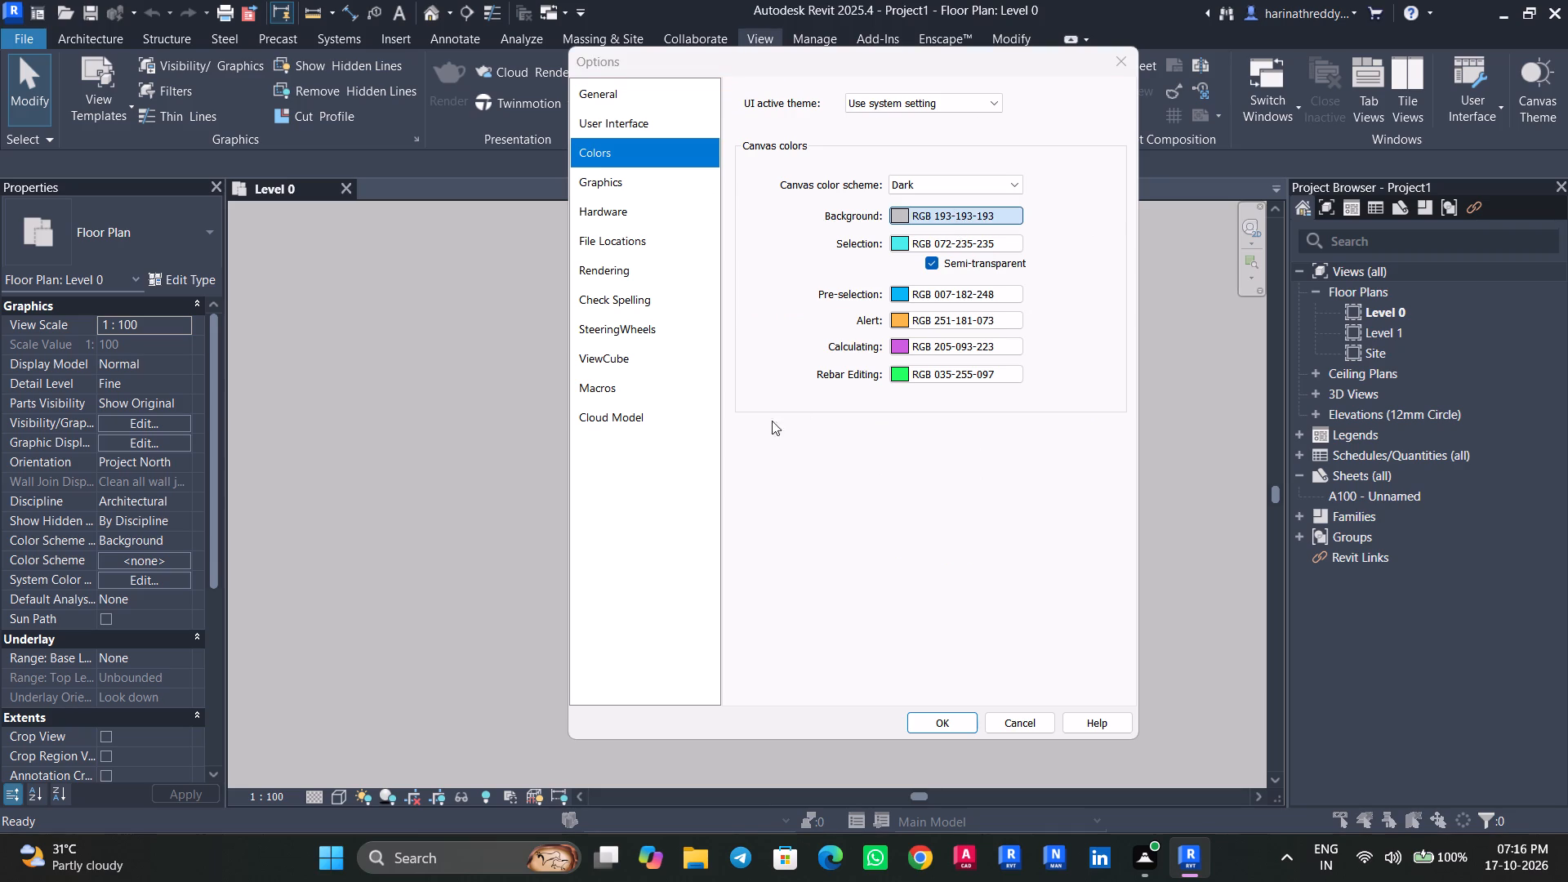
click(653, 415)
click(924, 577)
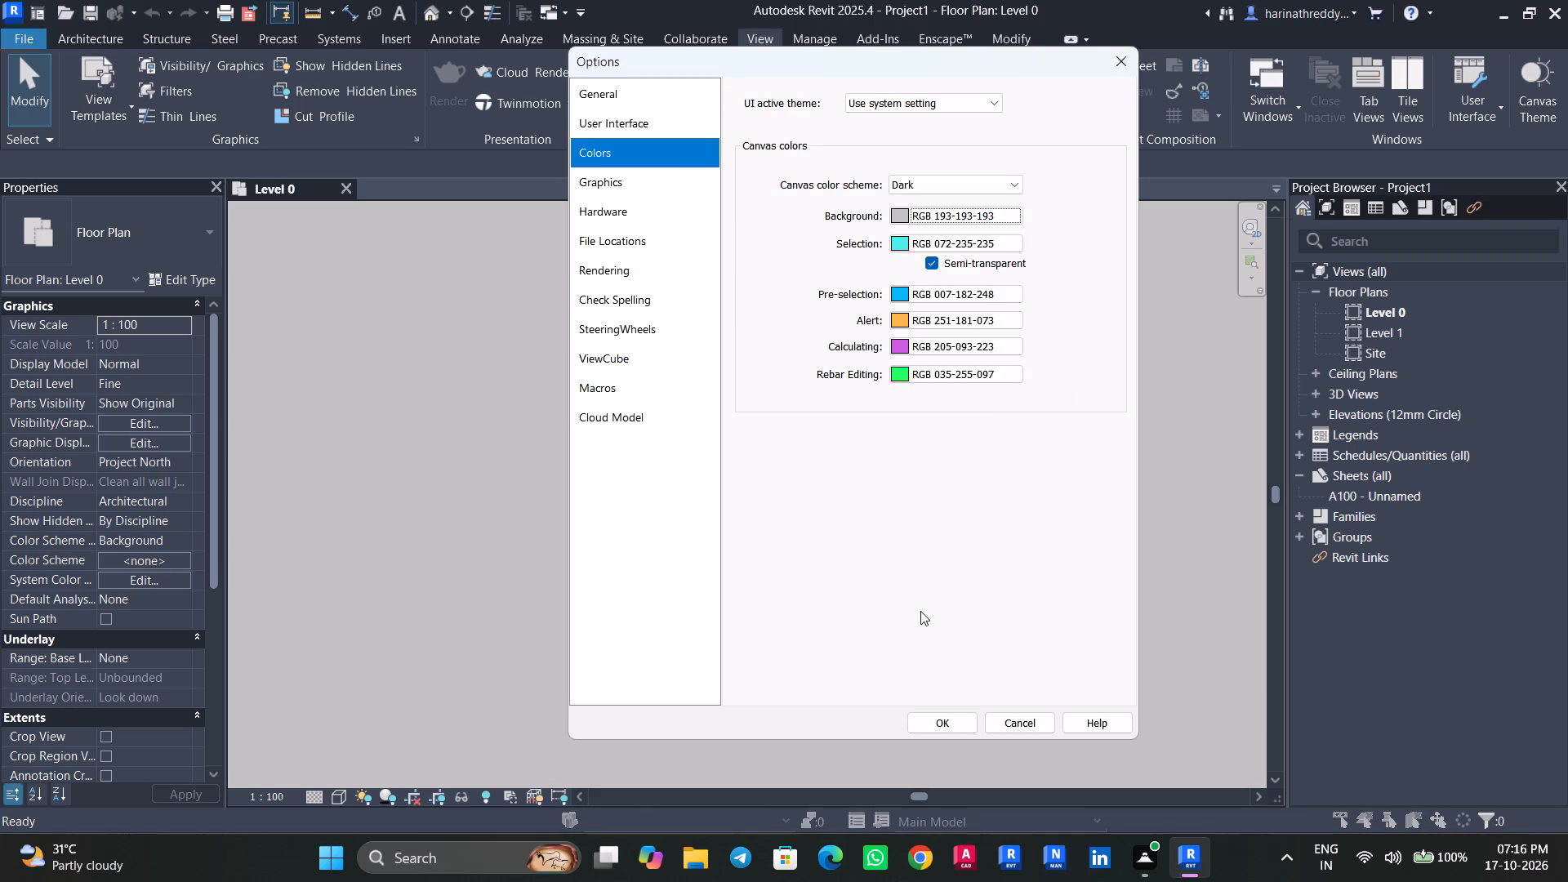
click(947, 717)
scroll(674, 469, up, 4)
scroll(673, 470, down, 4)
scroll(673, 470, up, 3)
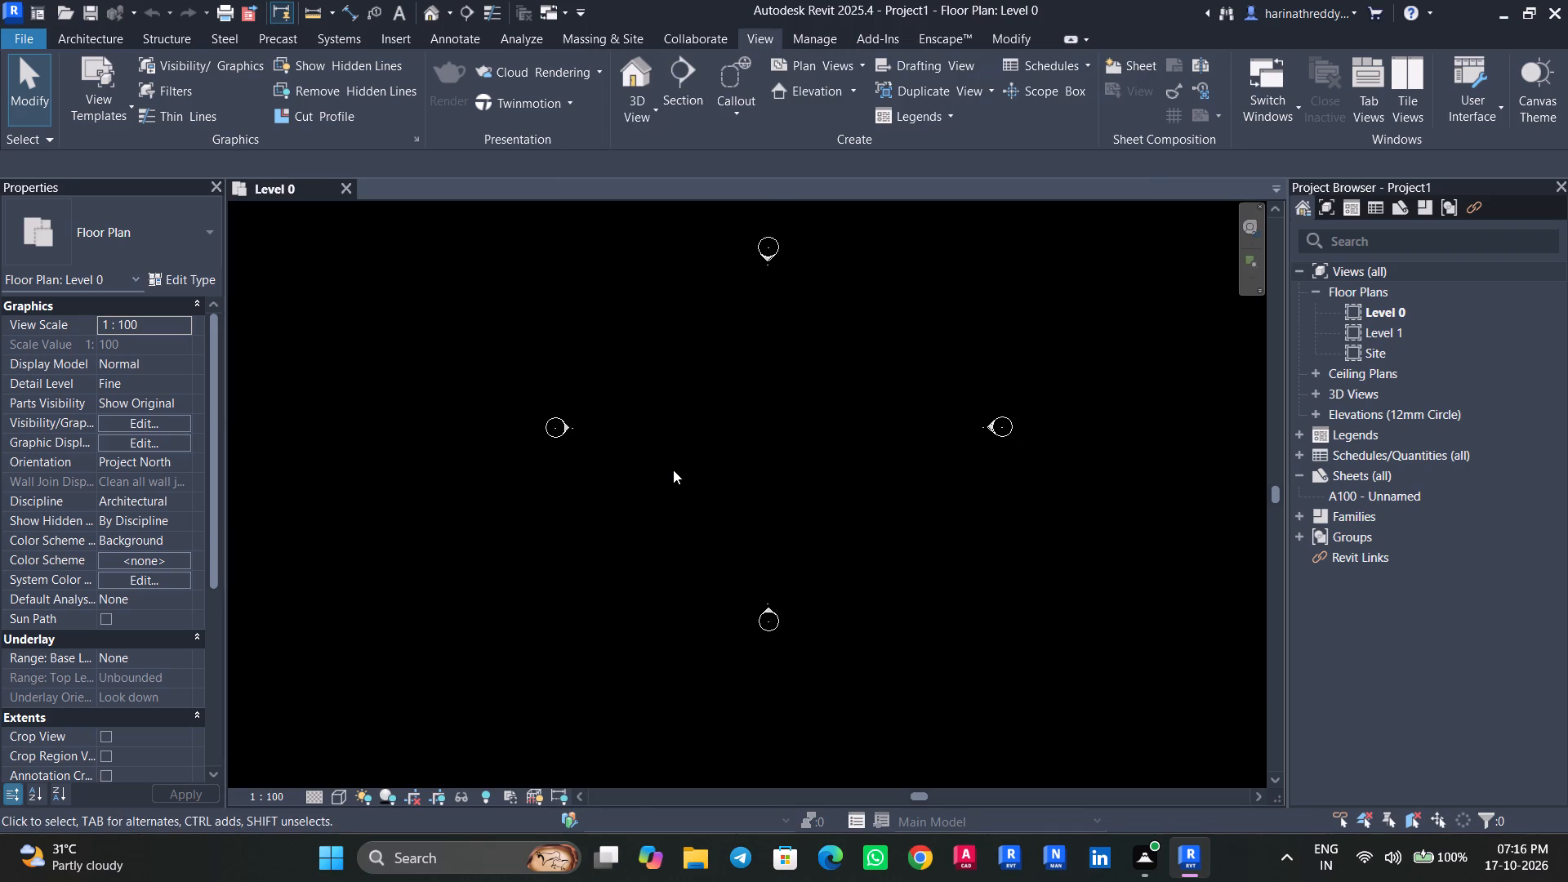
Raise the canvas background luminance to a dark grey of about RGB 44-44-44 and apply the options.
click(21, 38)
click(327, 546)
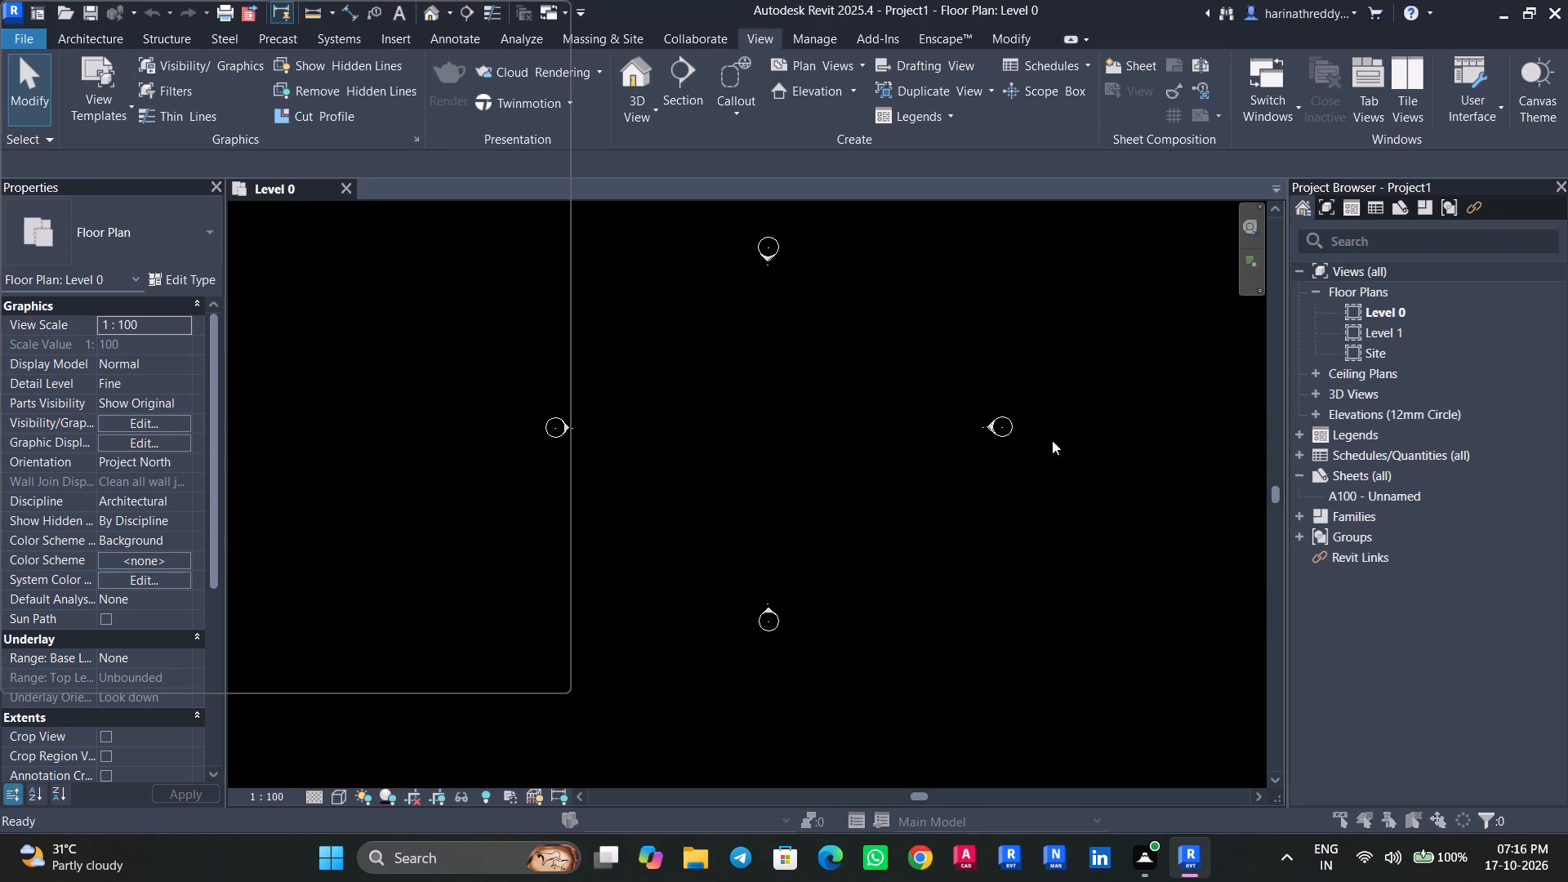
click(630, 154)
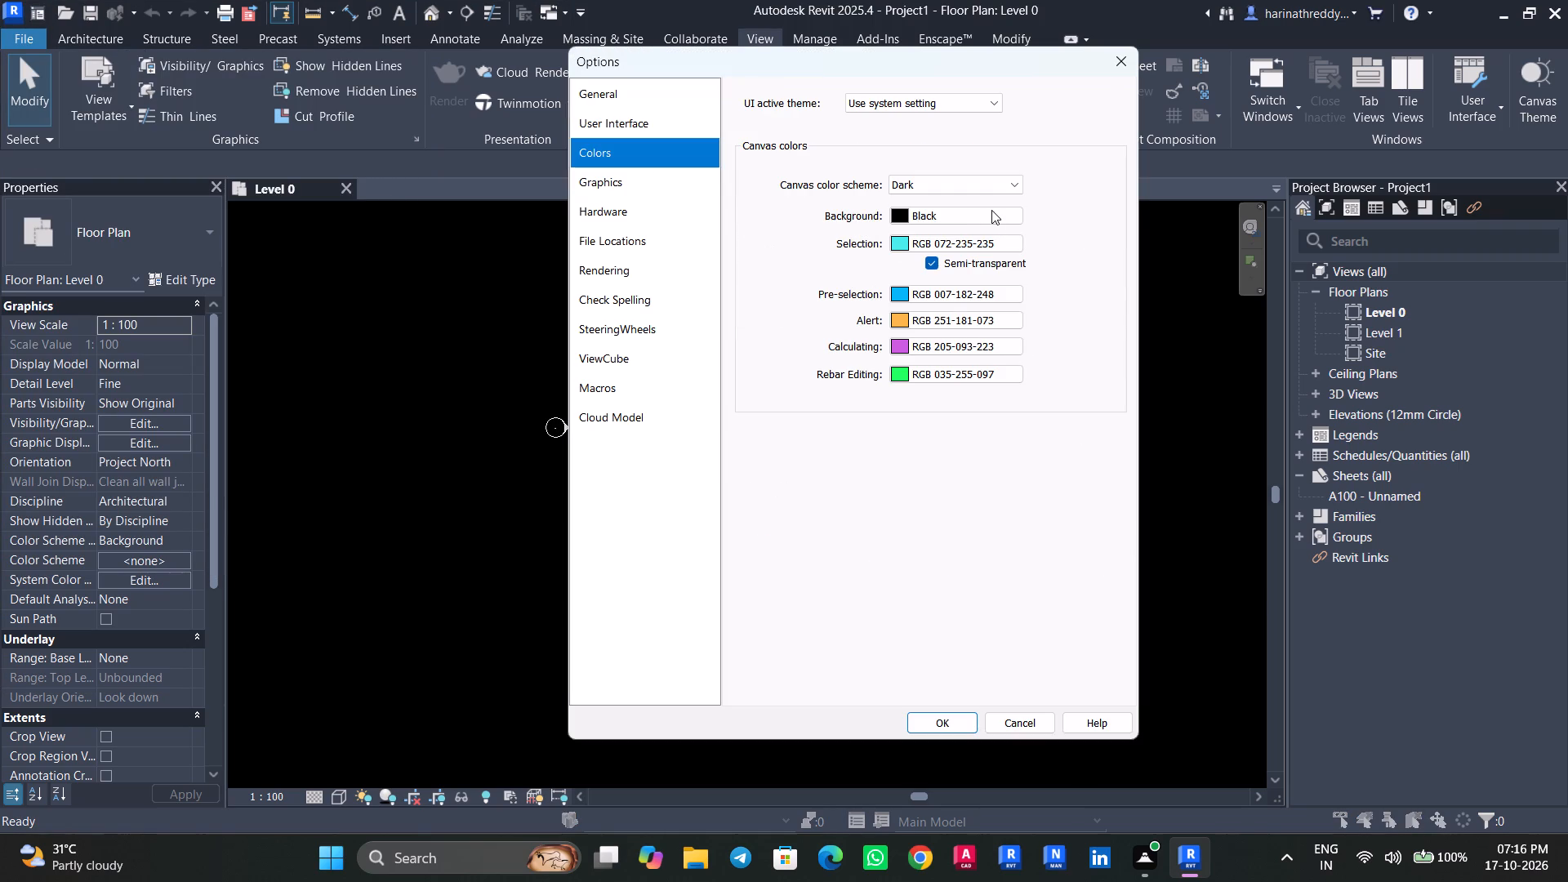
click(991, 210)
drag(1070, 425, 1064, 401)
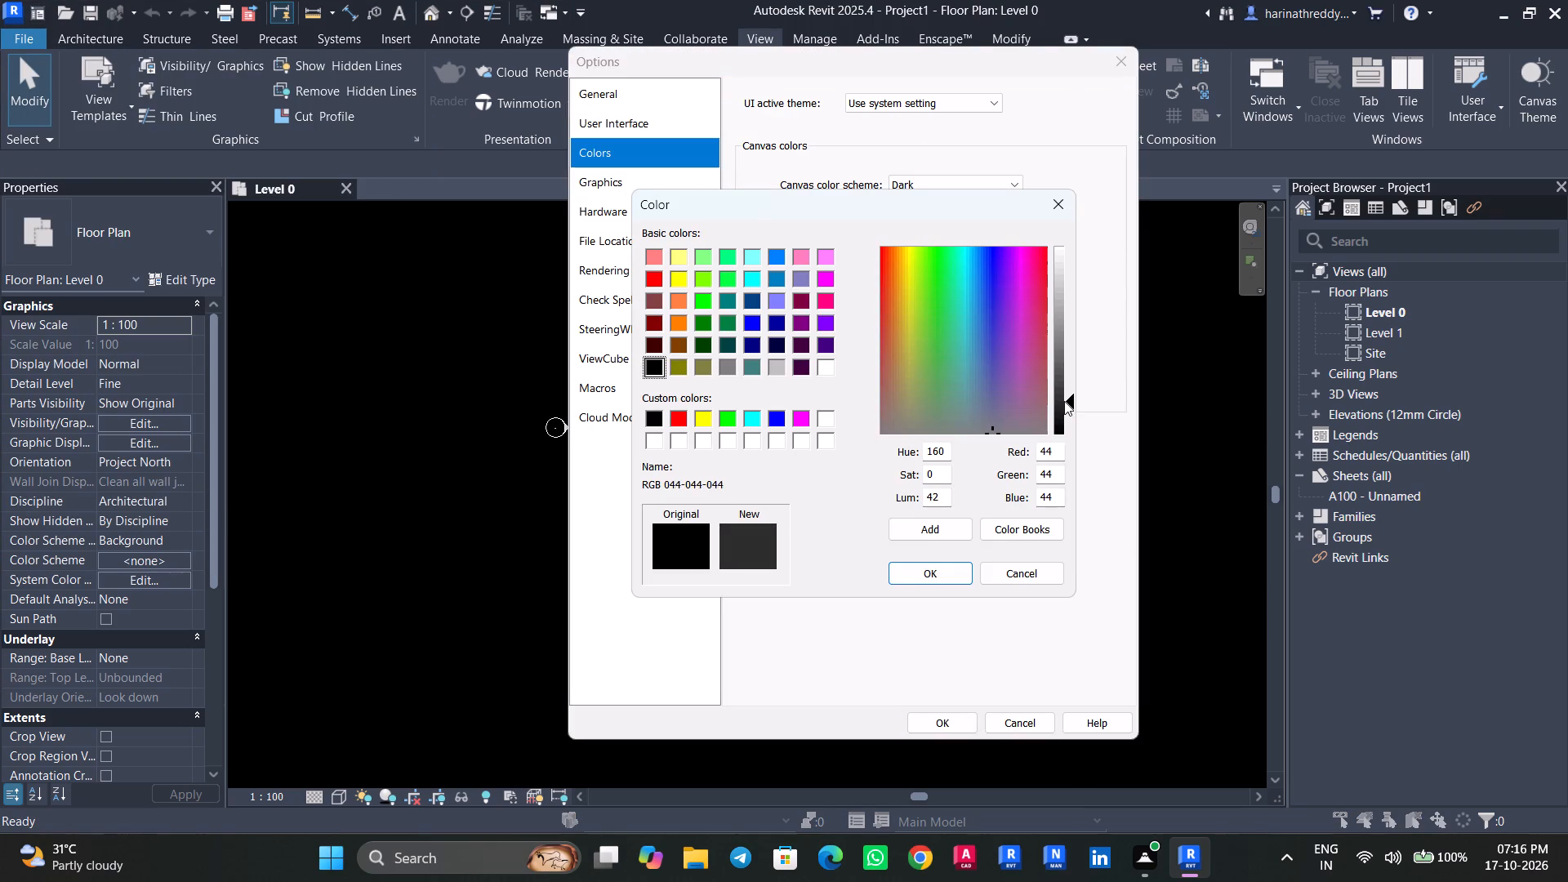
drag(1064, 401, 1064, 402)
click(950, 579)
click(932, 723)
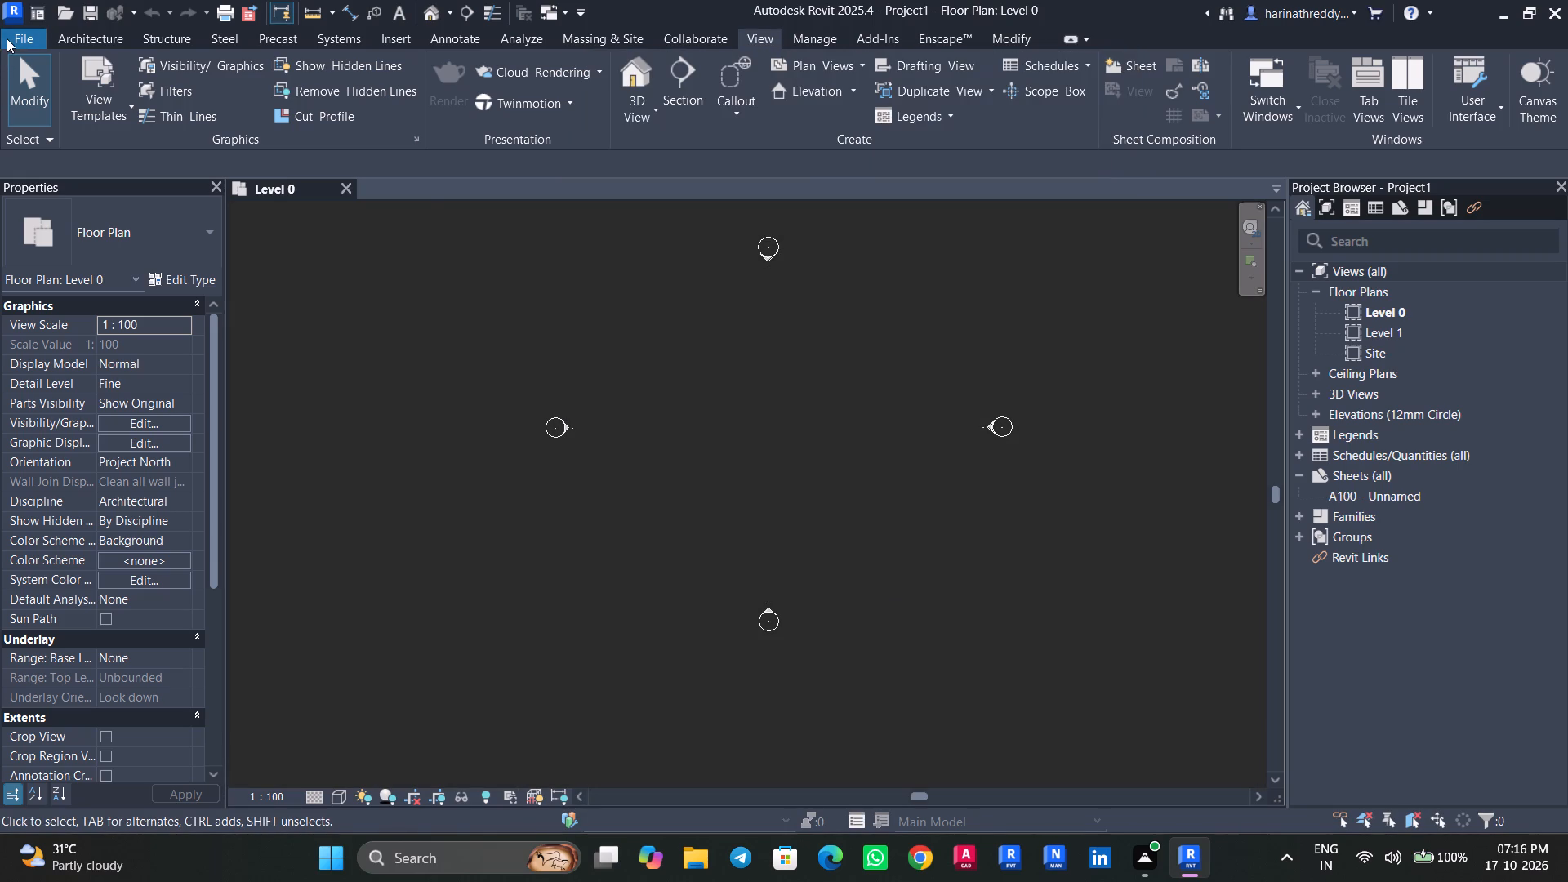
Set the canvas background color to a near-black grey of about RGB 26-26-26, based on black, and apply the options.
click(7, 38)
click(323, 546)
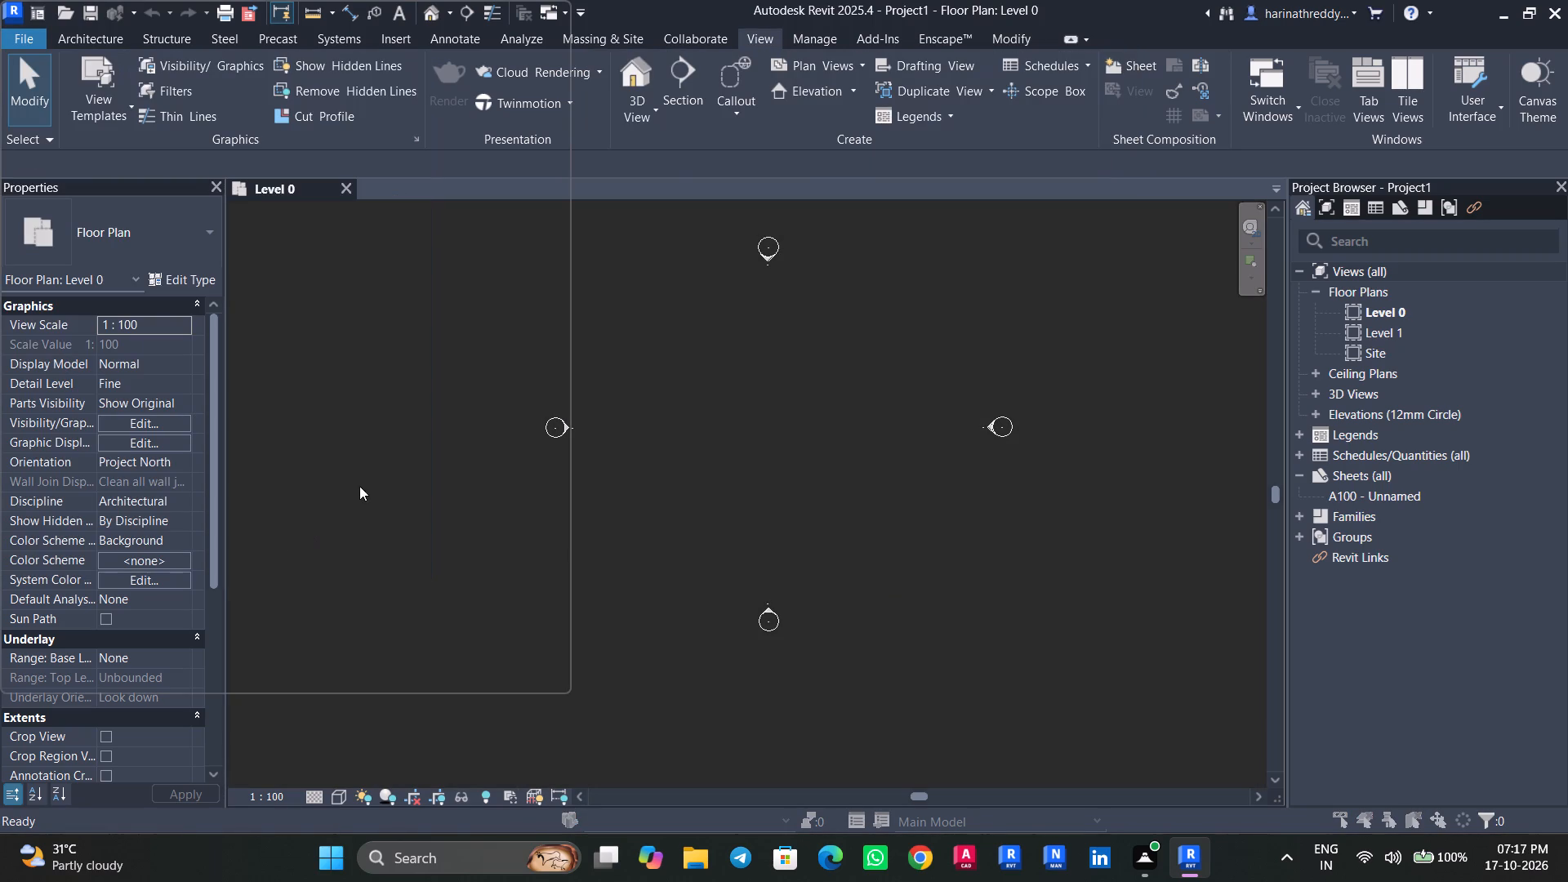
click(674, 163)
click(661, 154)
click(929, 222)
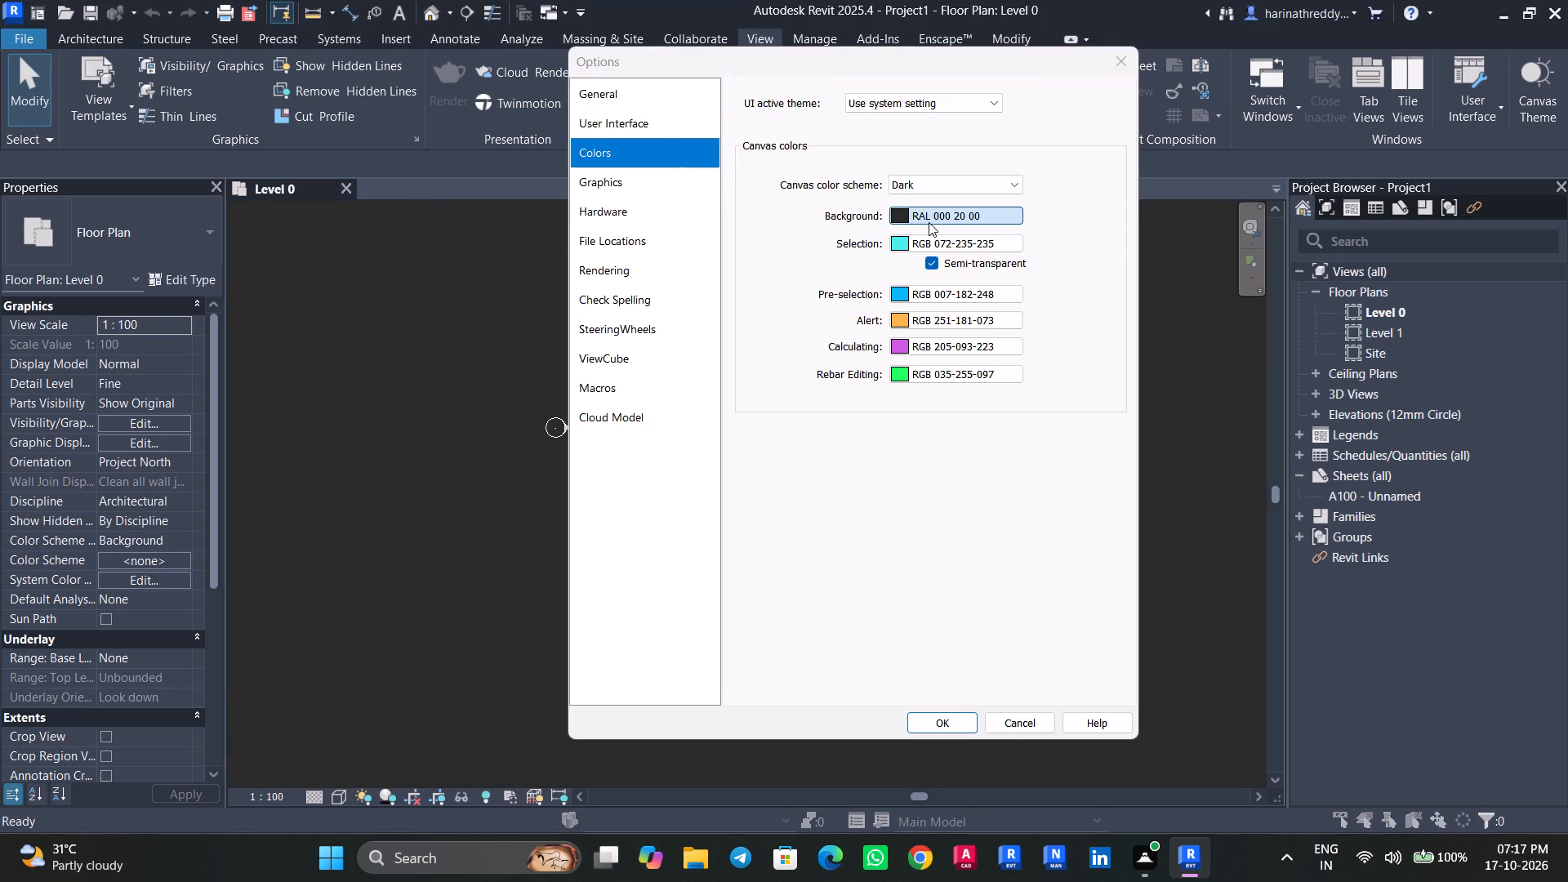
click(1075, 403)
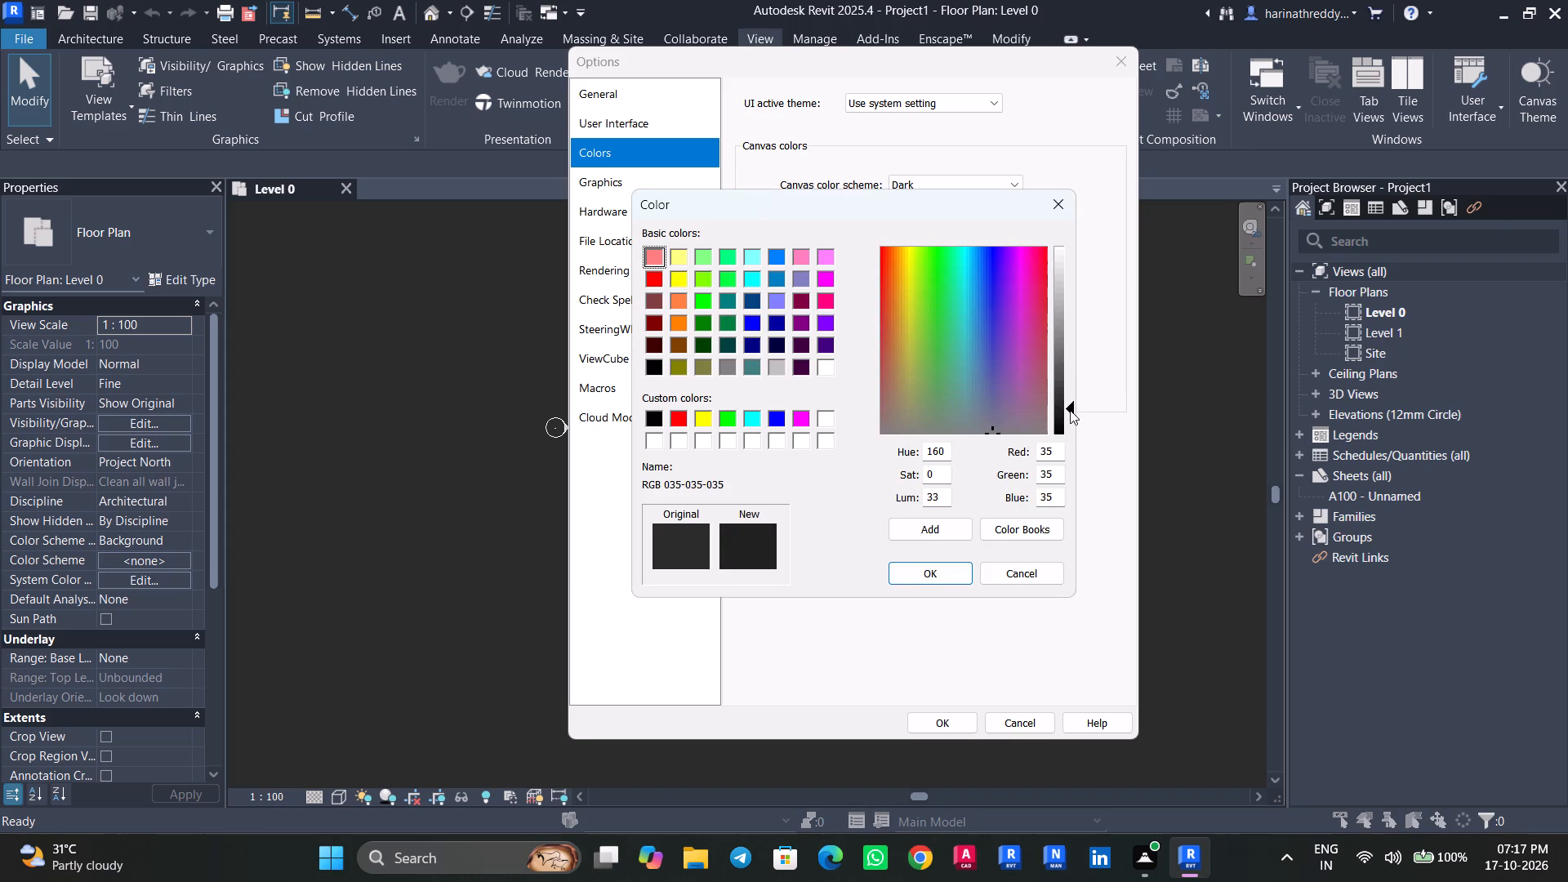
click(776, 341)
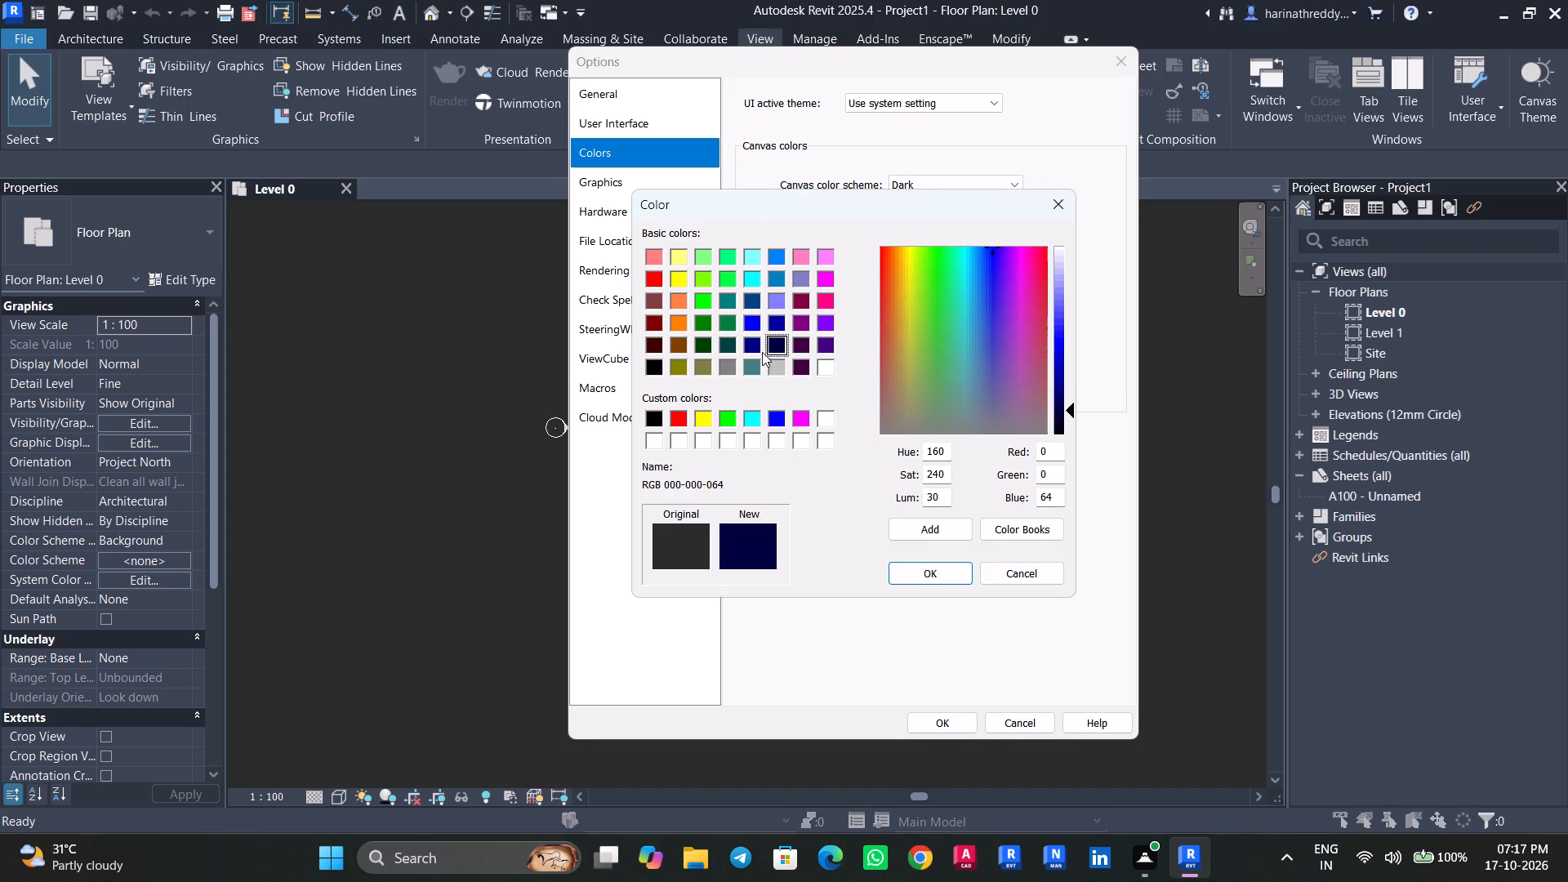
click(656, 363)
drag(1072, 431, 1068, 413)
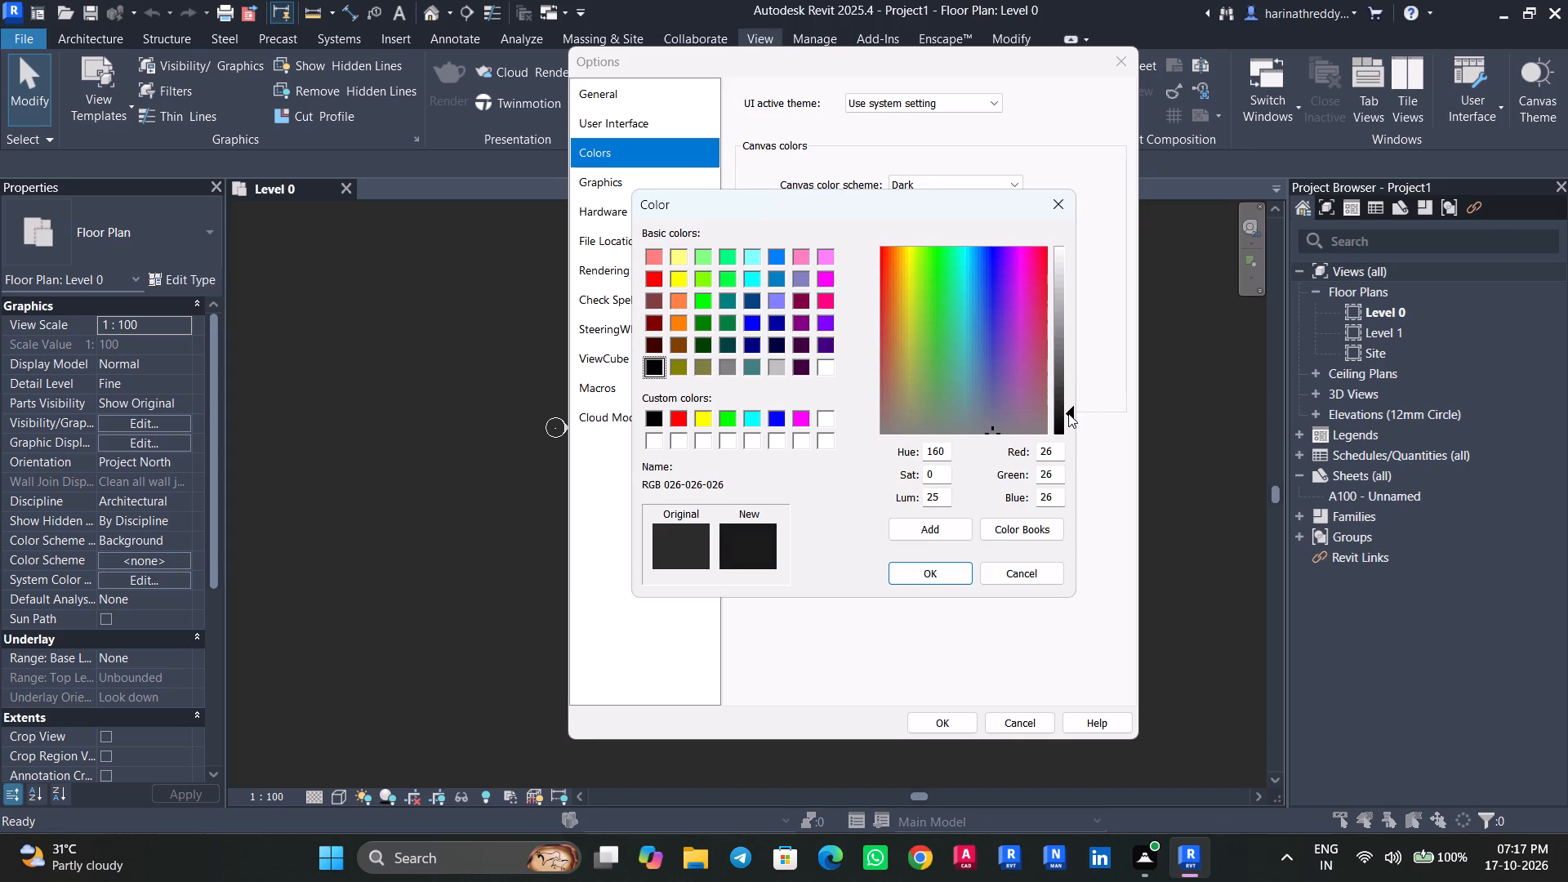
drag(1068, 413, 1067, 417)
drag(1067, 417, 1064, 415)
click(1022, 539)
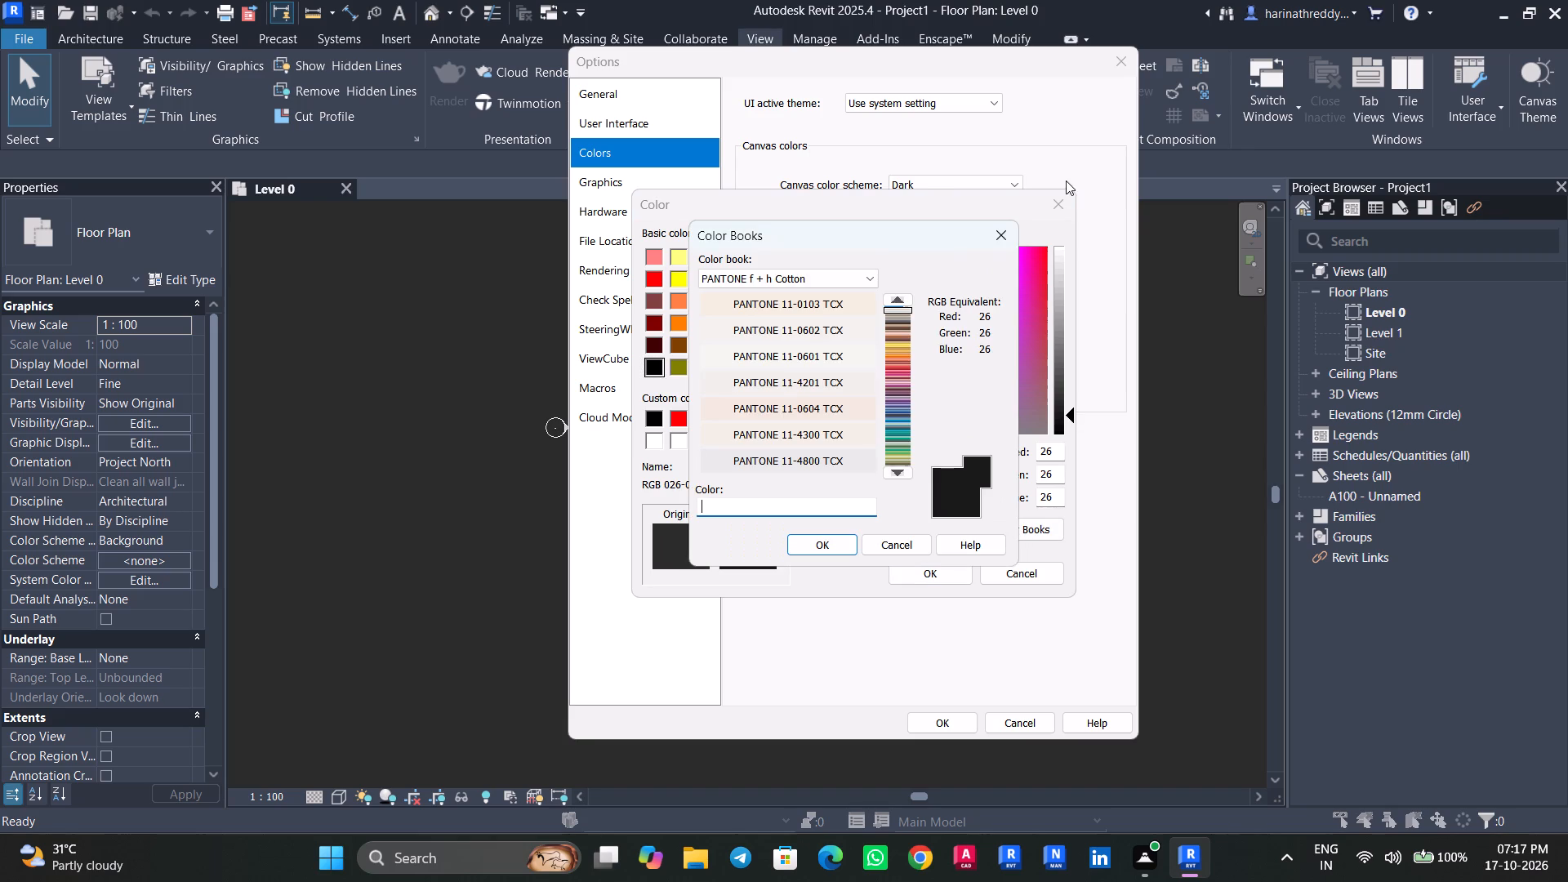
click(991, 240)
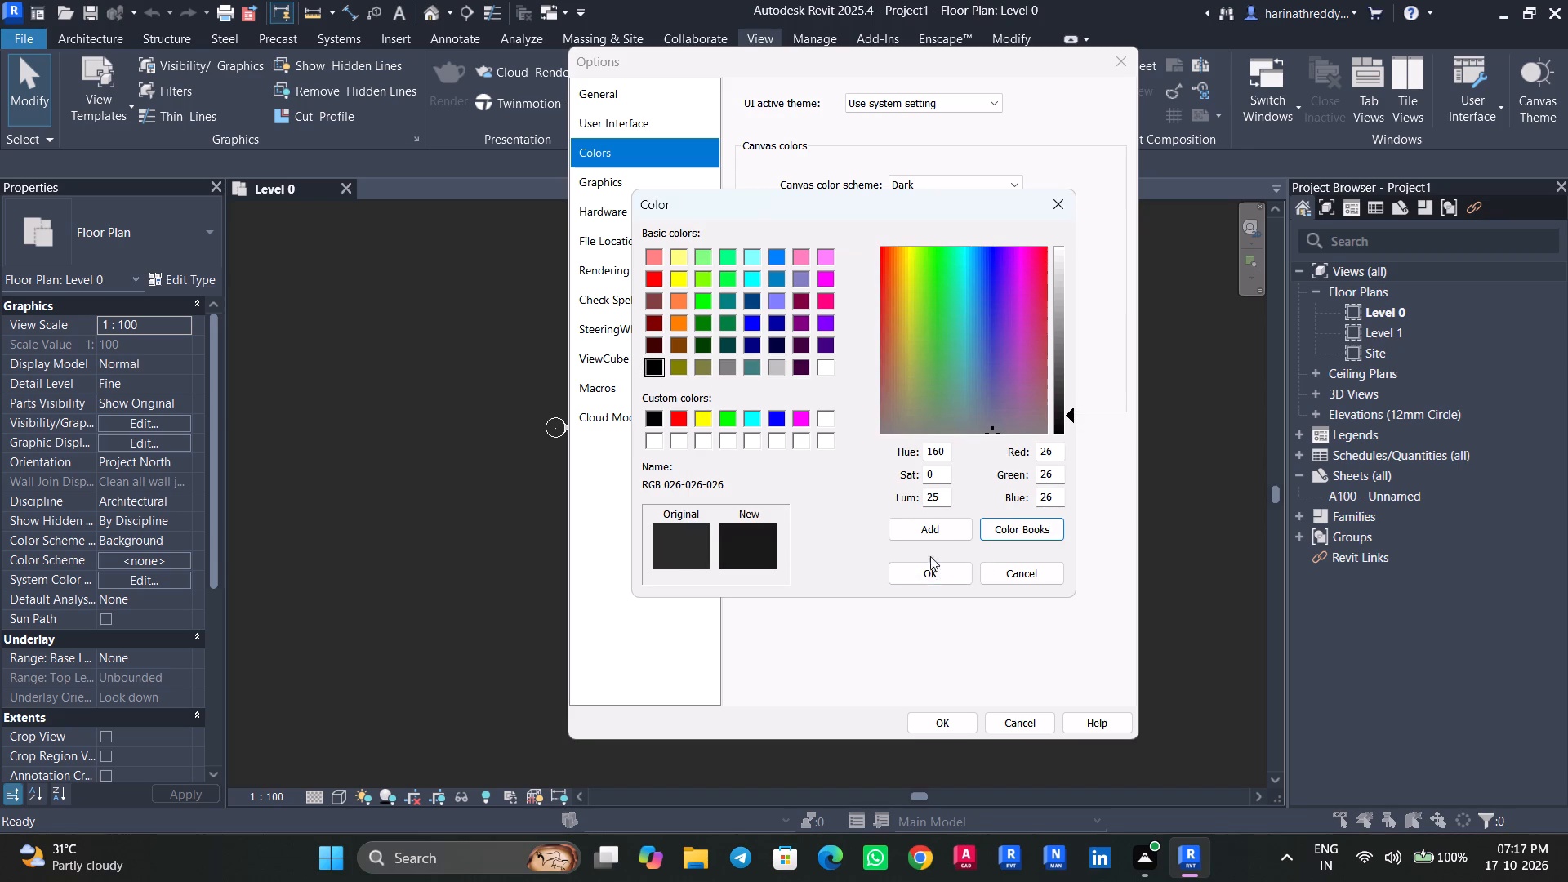
click(931, 568)
click(931, 716)
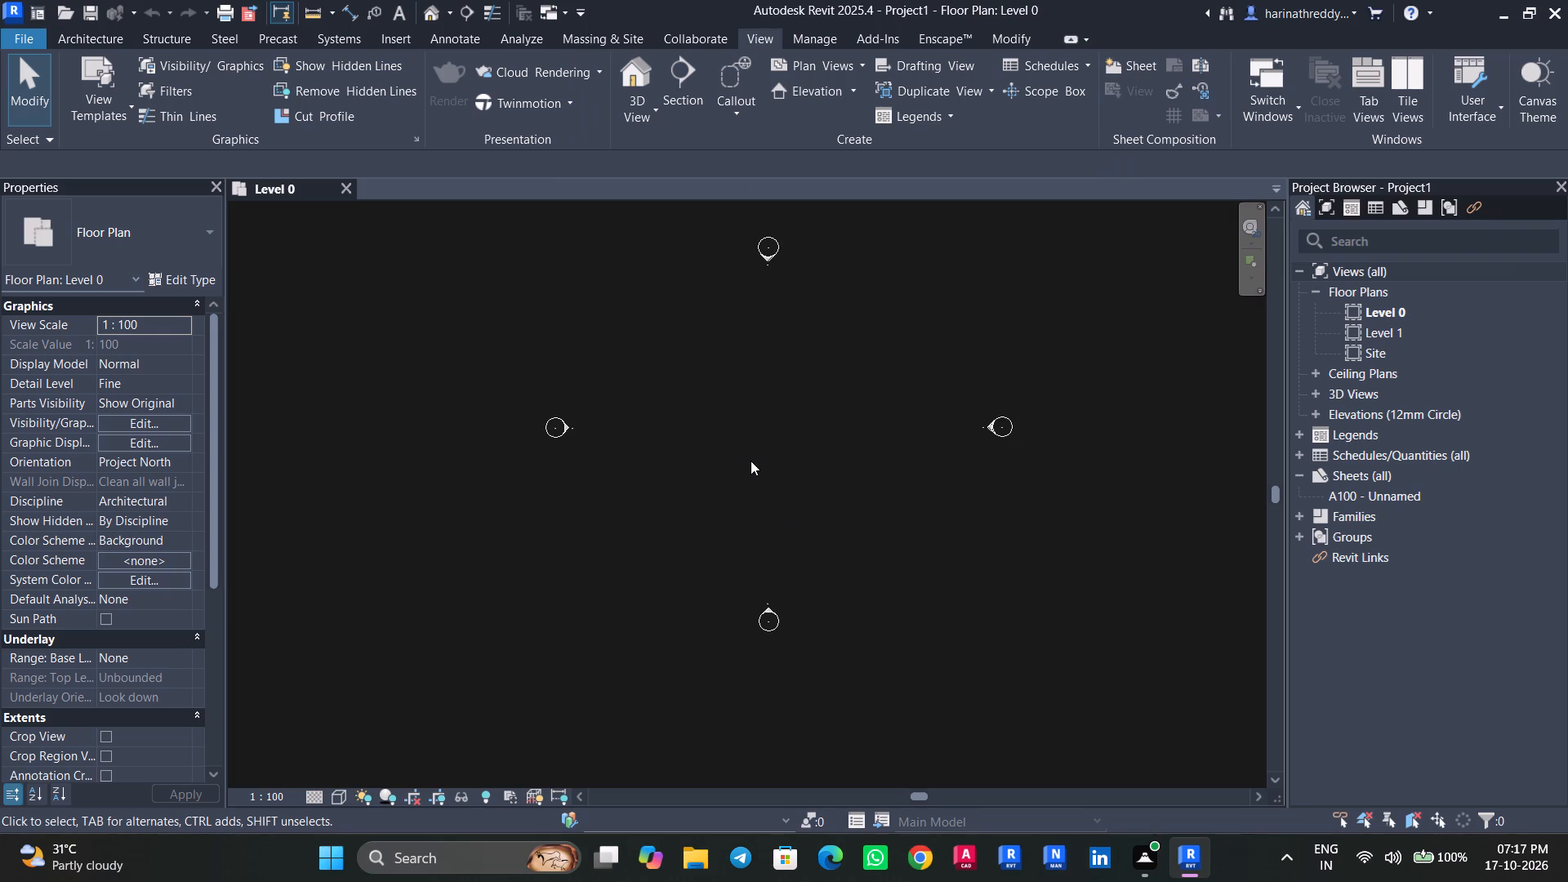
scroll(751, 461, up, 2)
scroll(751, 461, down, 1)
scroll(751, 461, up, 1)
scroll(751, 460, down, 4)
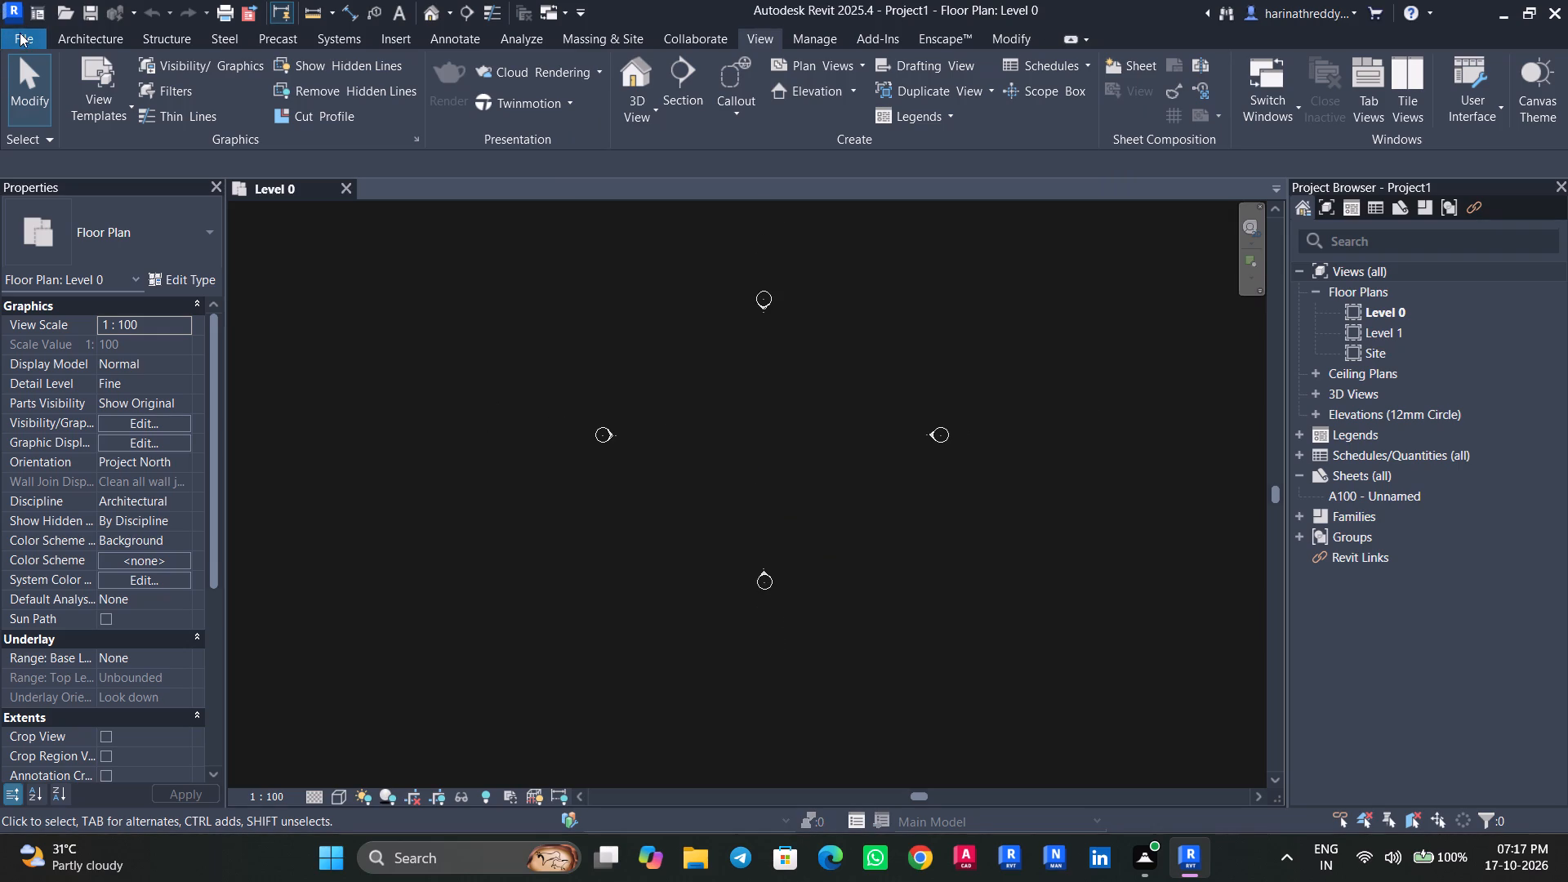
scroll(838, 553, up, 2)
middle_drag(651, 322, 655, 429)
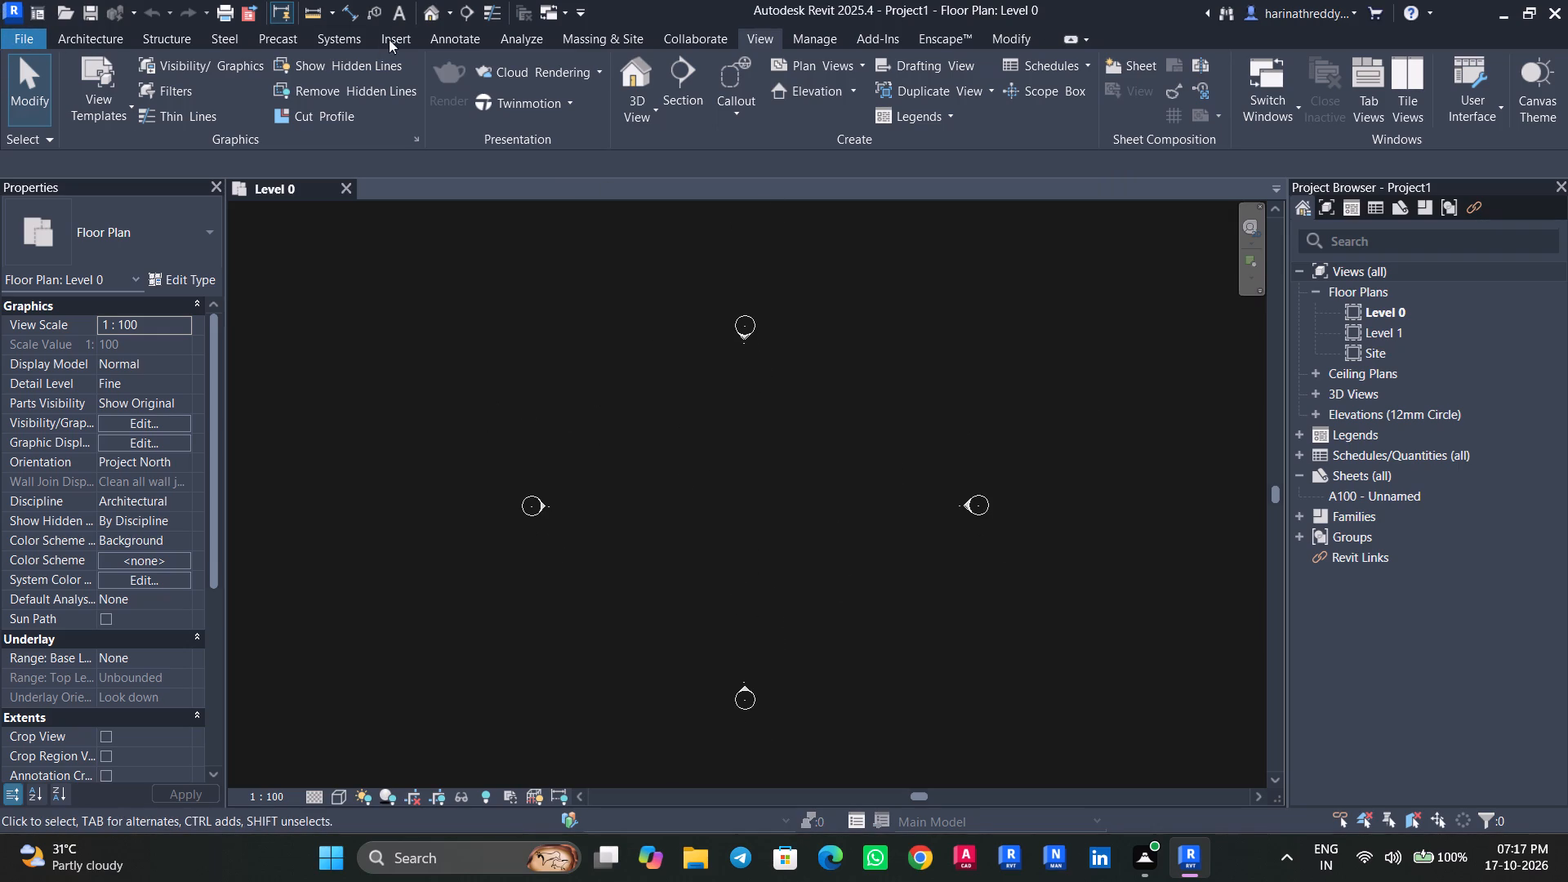
Link the image Modern 2BHK Duplex Architectural Presentation Board.png from Downloads and place it centred between the elevation markers in Level 0.
click(389, 39)
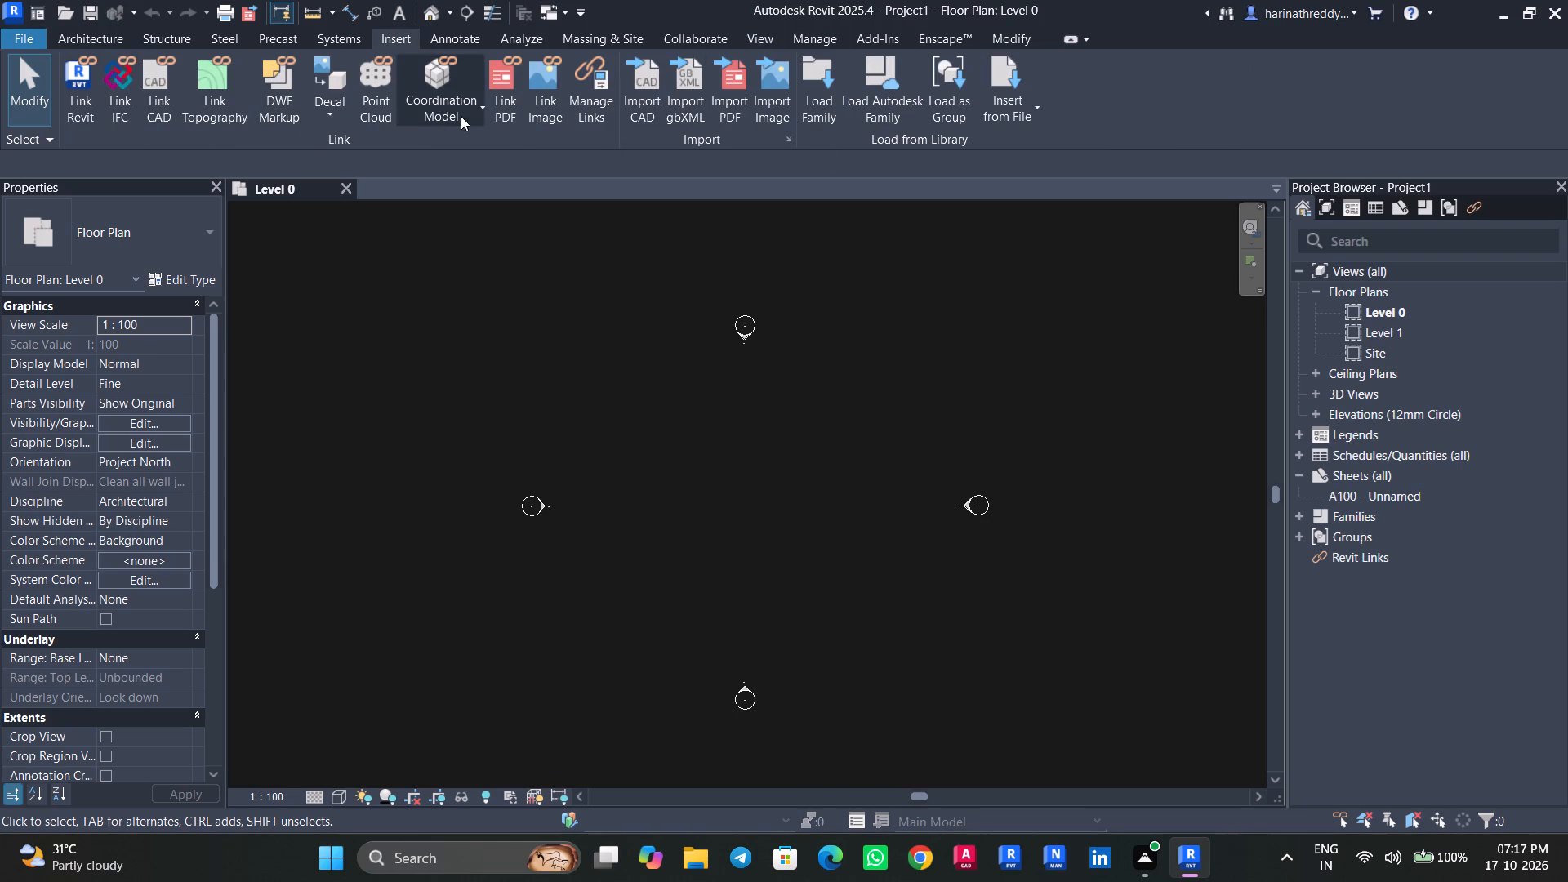
click(536, 119)
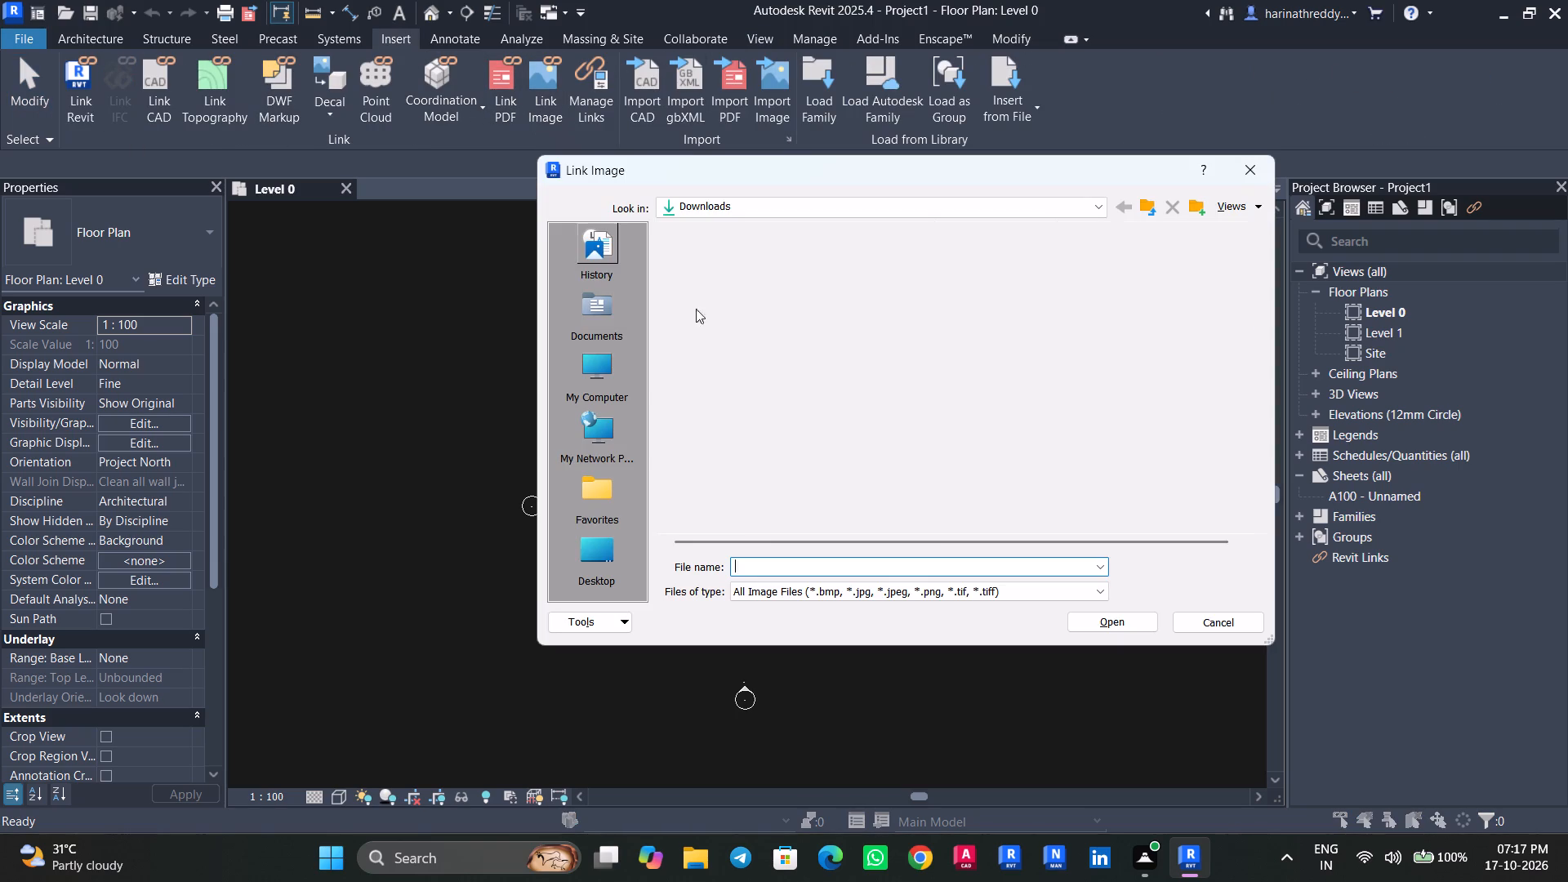
click(723, 283)
click(1110, 623)
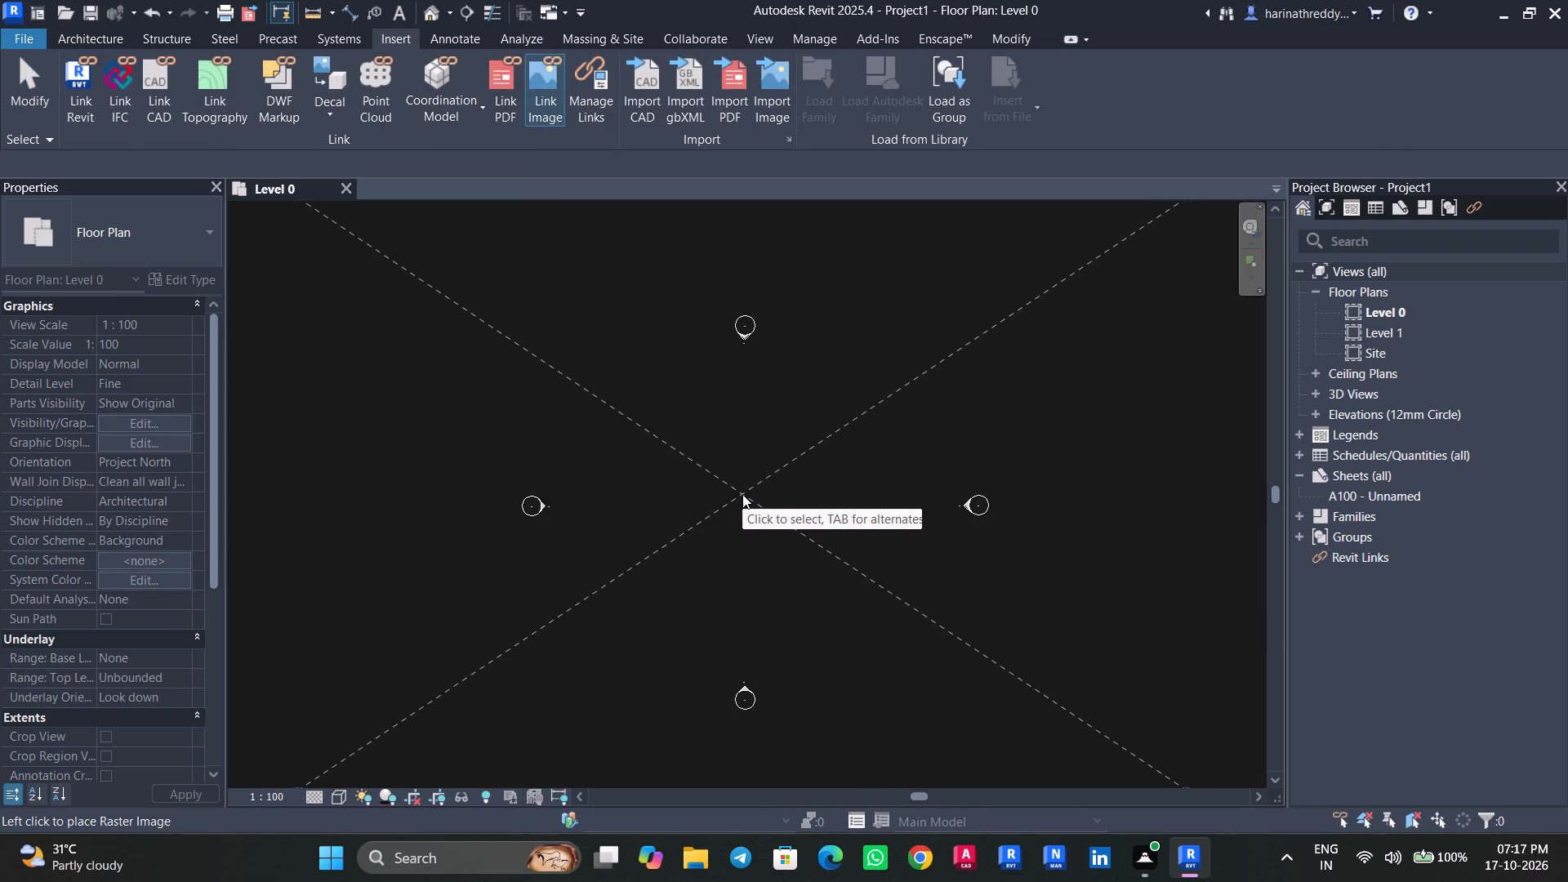
click(742, 494)
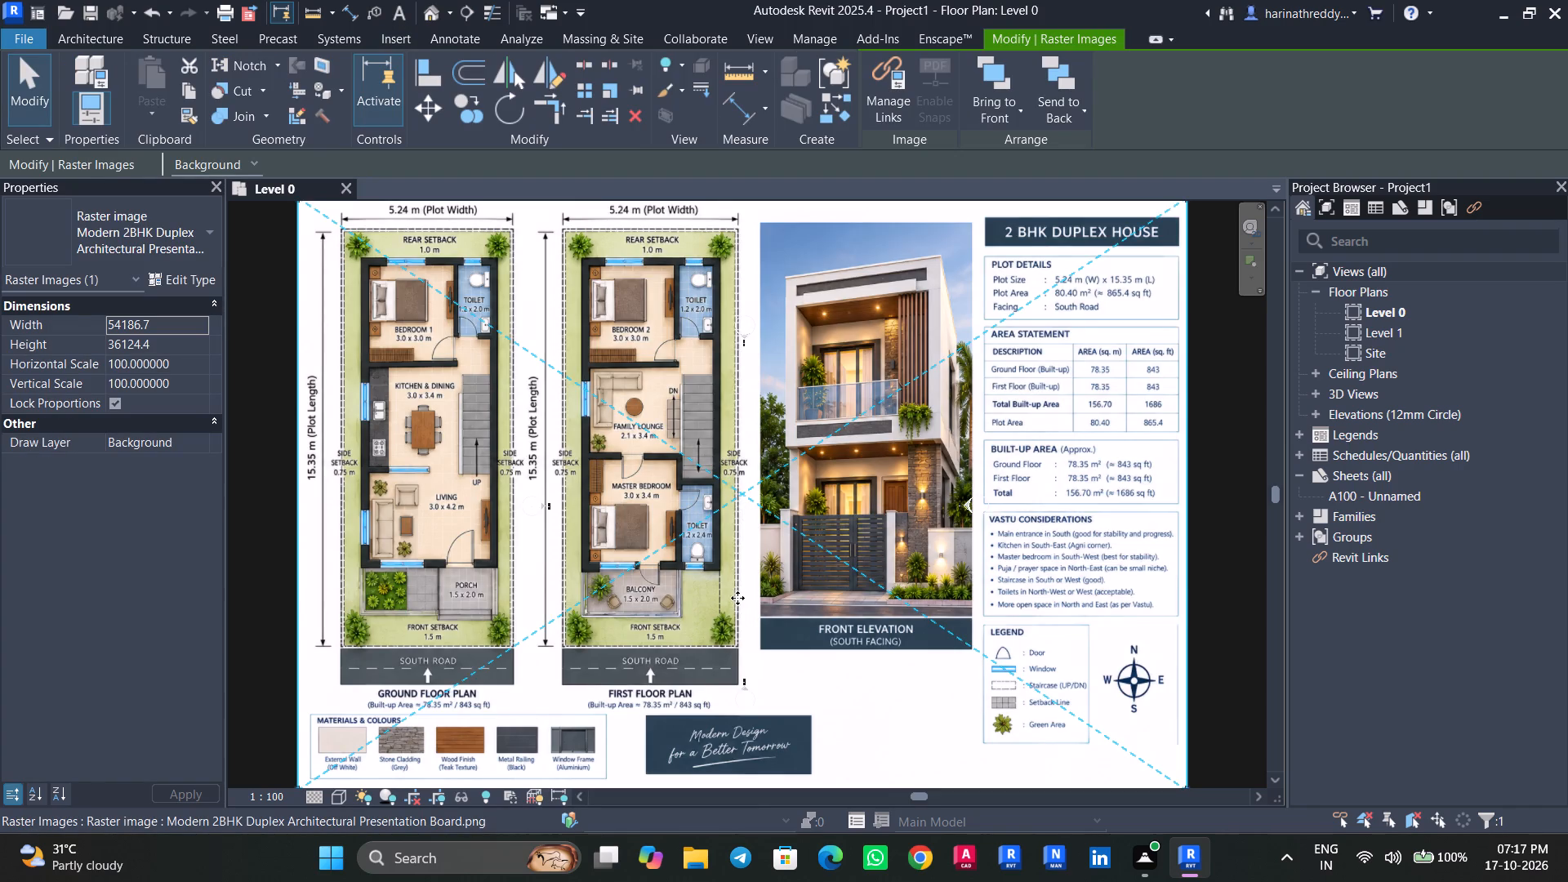
key(Escape)
key(Escape)
key(Escape)
Hide the whole elevation marker category in the Level 0 floor plan, using the marker between the two house plans.
click(533, 509)
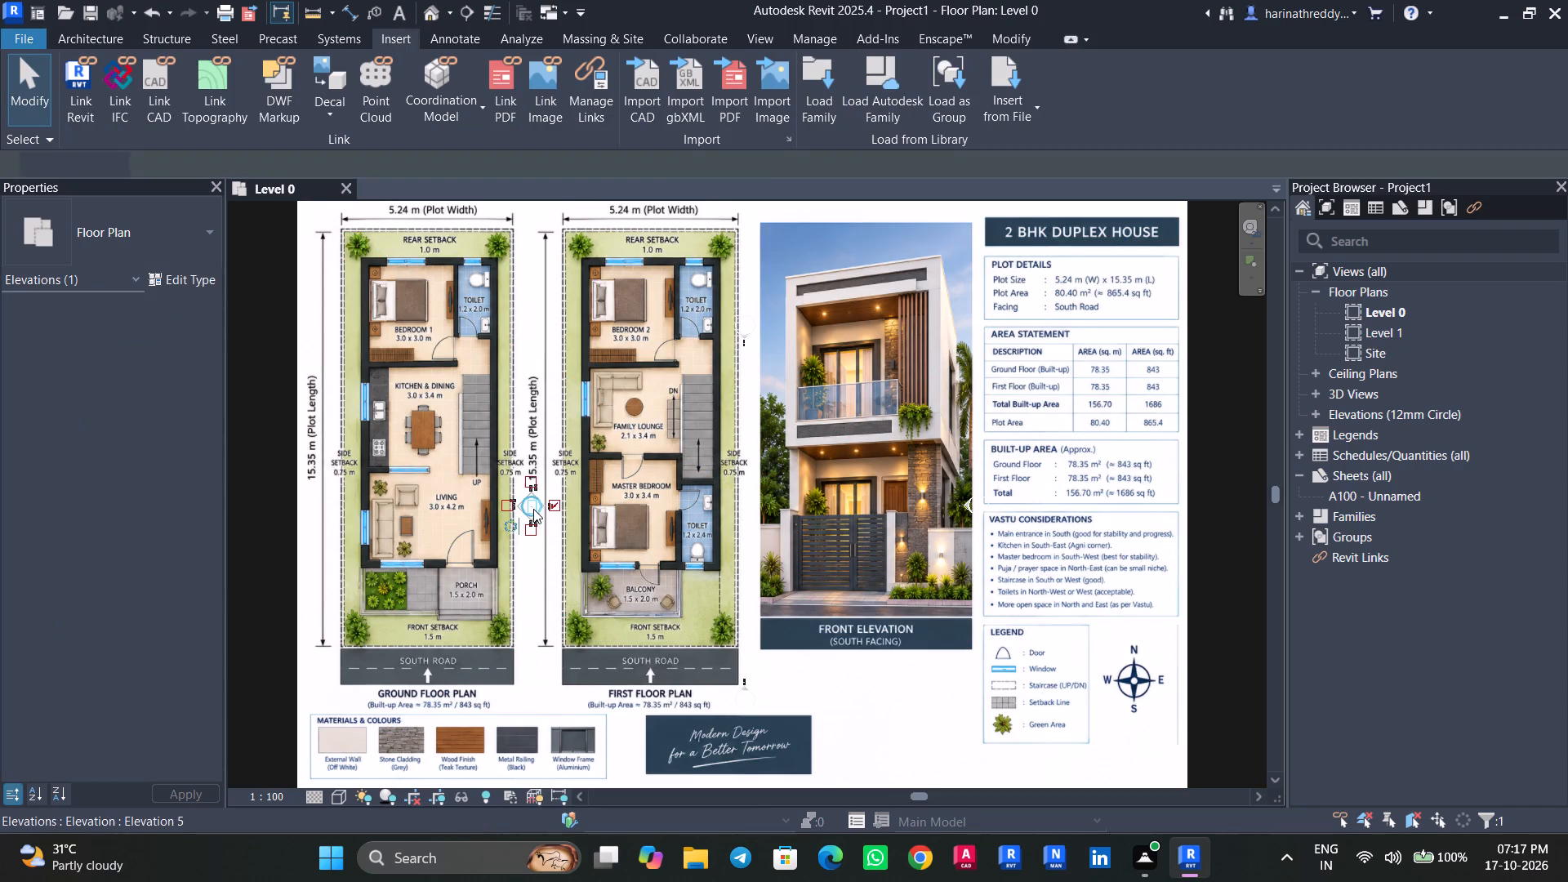
right_click(533, 509)
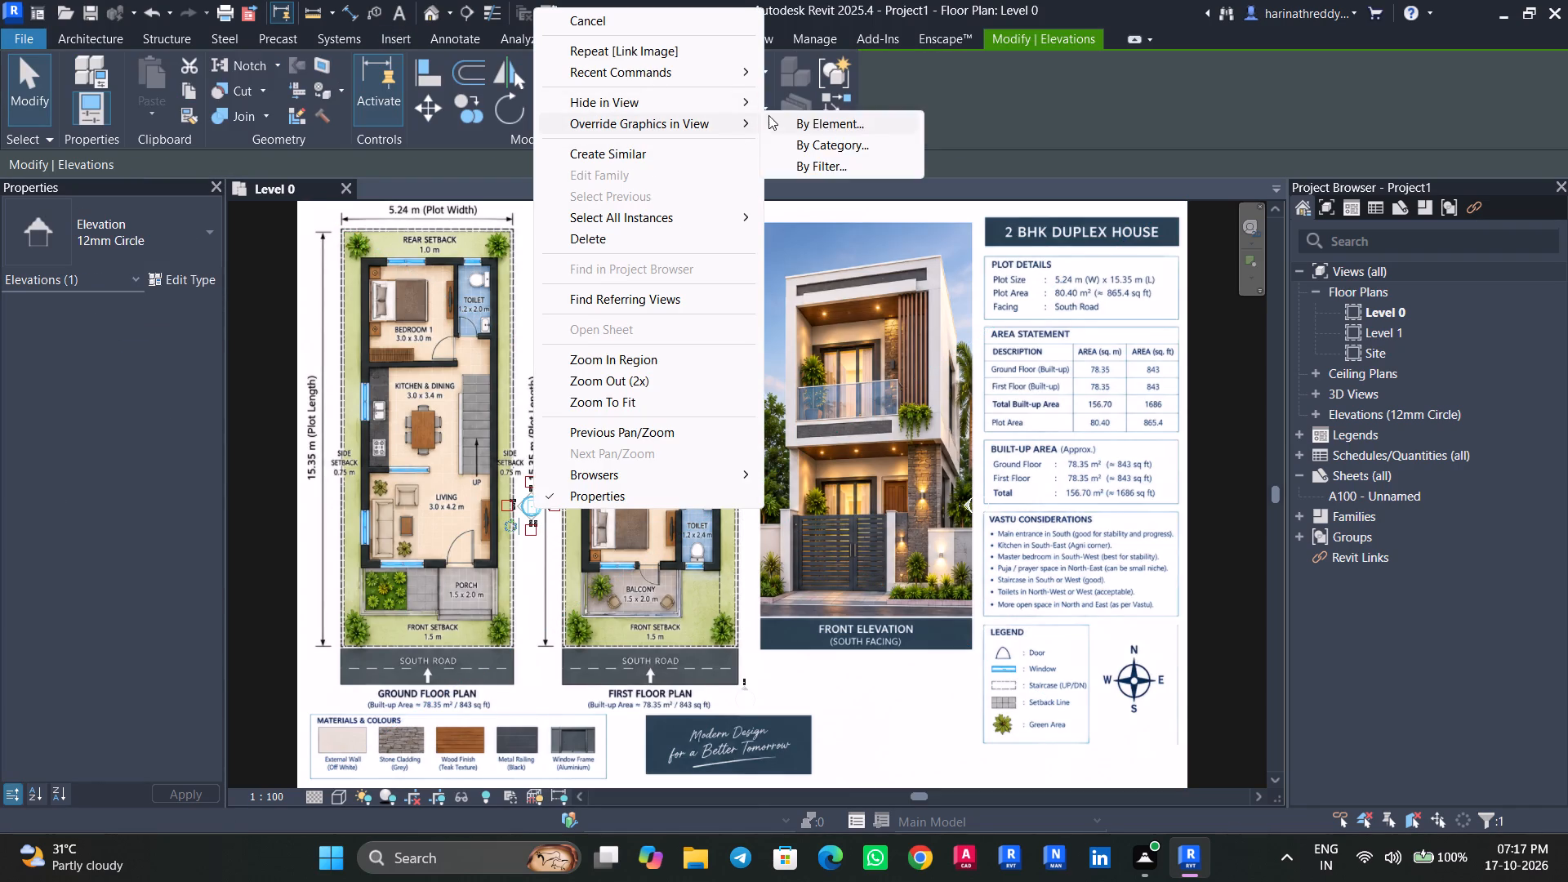
click(748, 102)
click(791, 121)
key(Escape)
key(Escape)
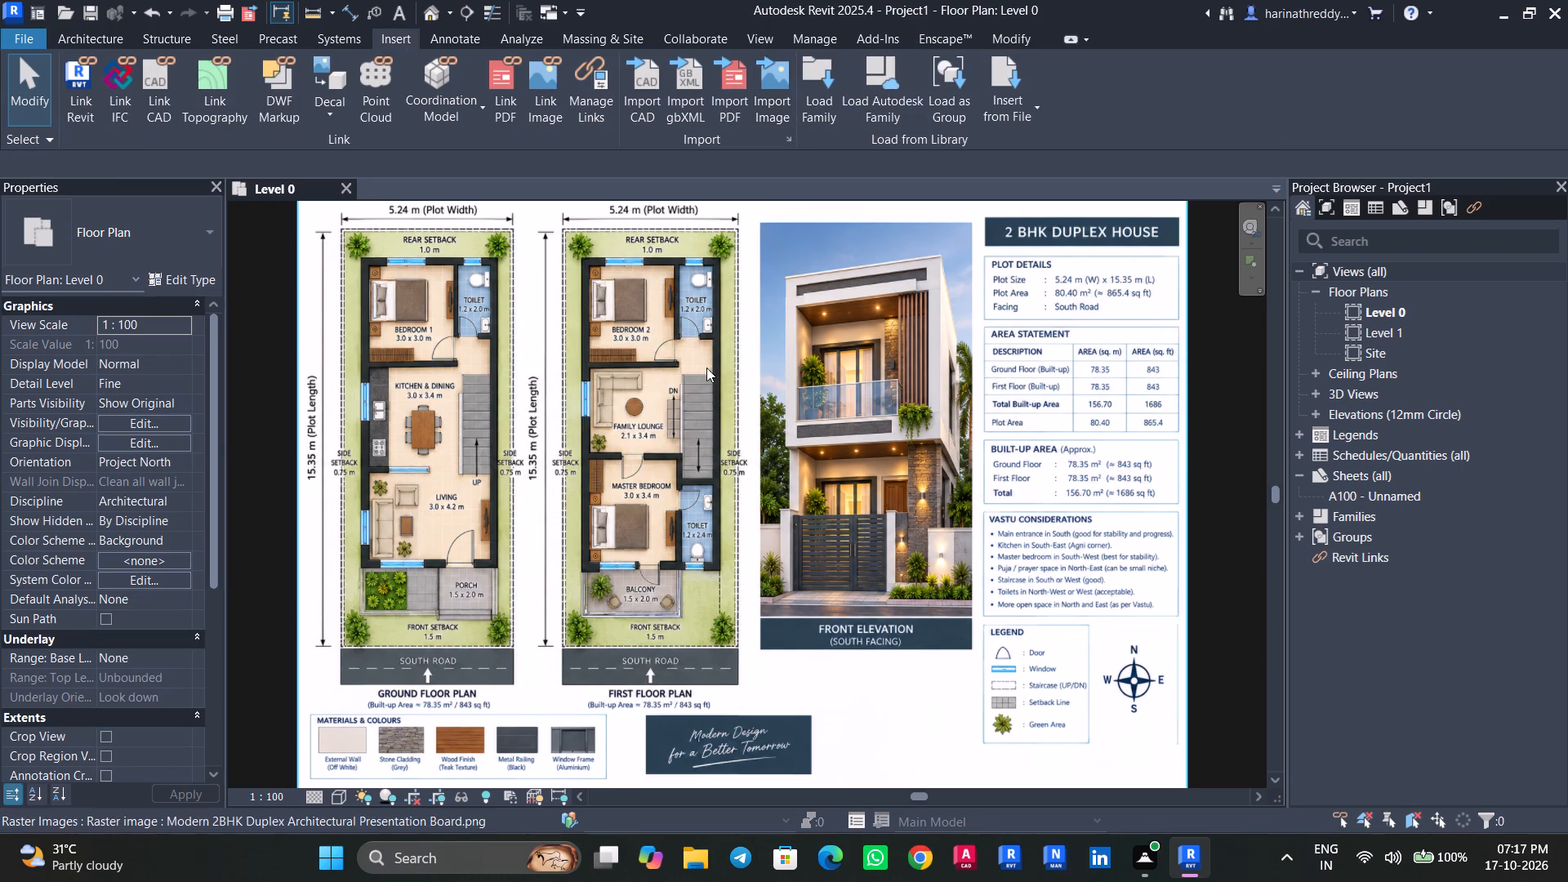
Open the East elevation view.
click(1311, 415)
double_click(1359, 439)
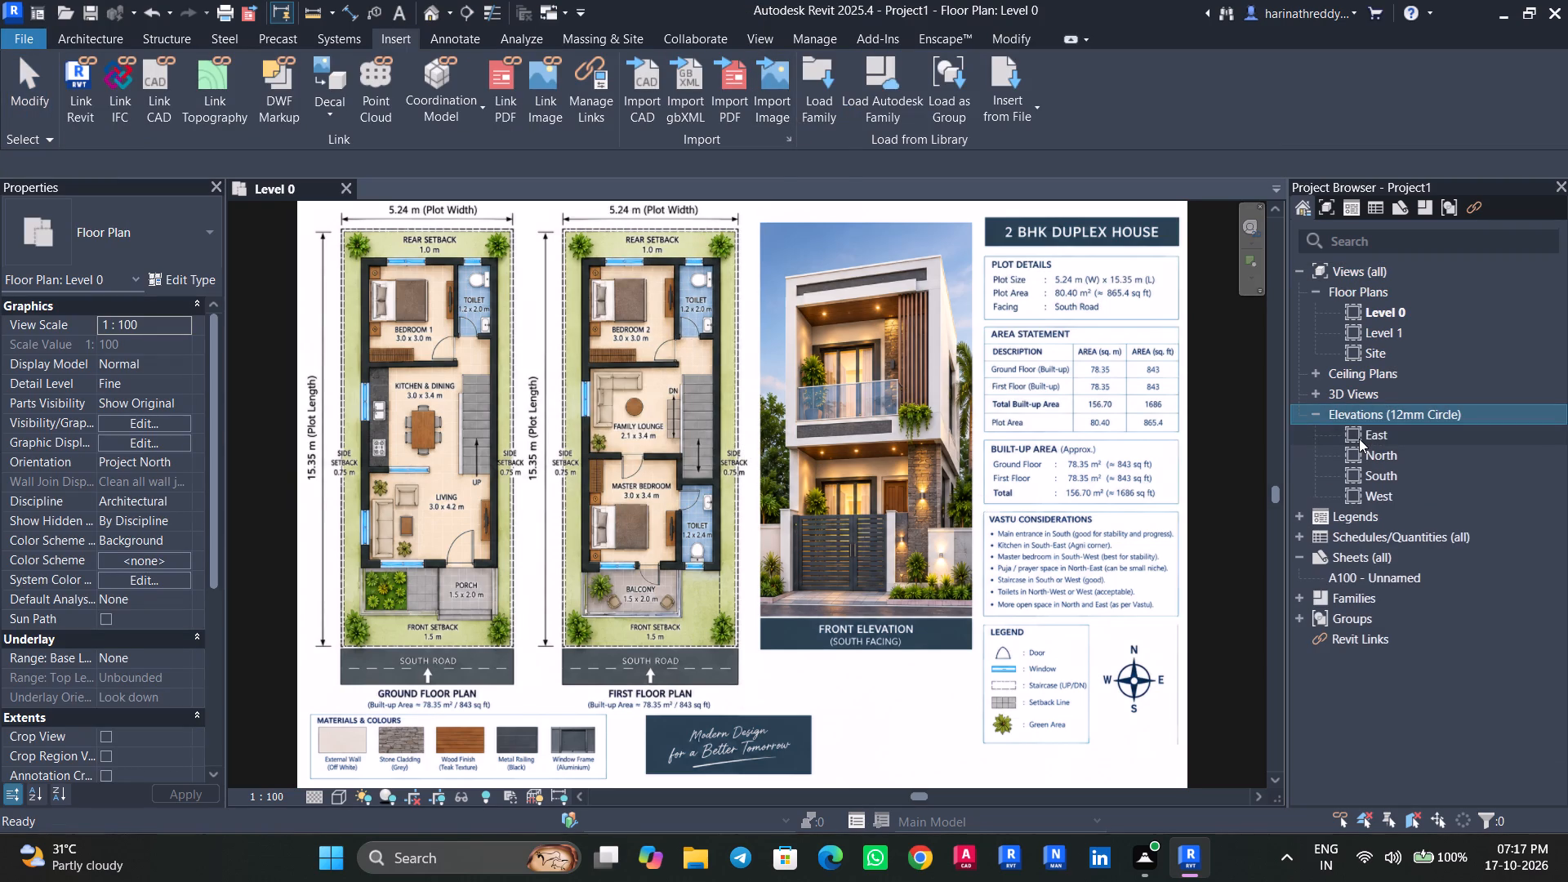
Stretch the Level 0 and Level 1 lines further right together in the East elevation, away from their level heads.
scroll(540, 501, down, 9)
middle_drag(670, 501, 652, 492)
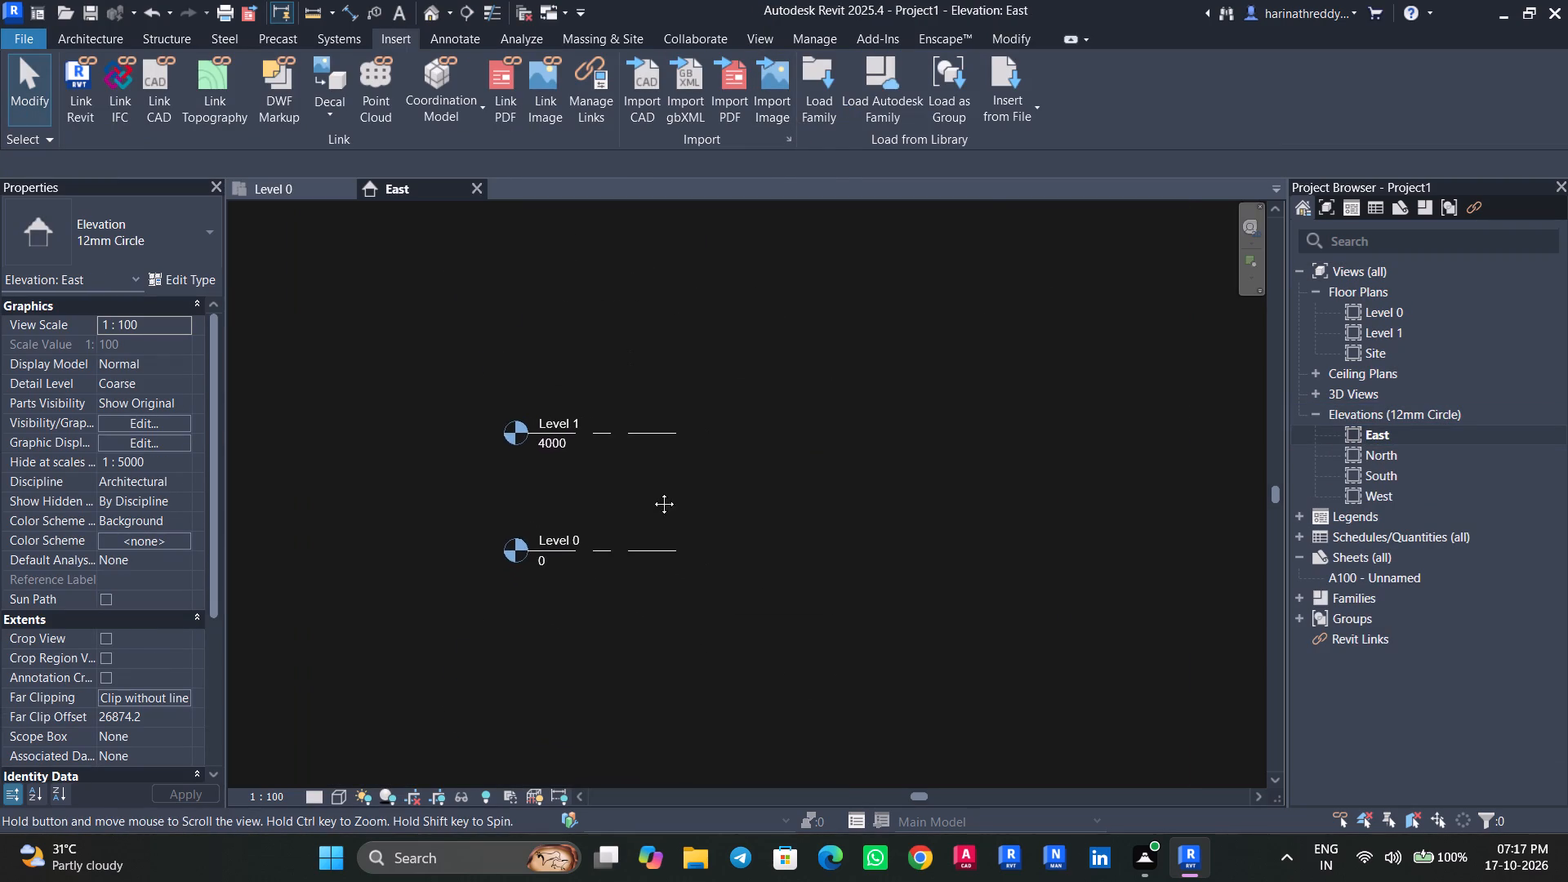
middle_drag(652, 492, 586, 473)
click(601, 408)
drag(602, 412, 1063, 454)
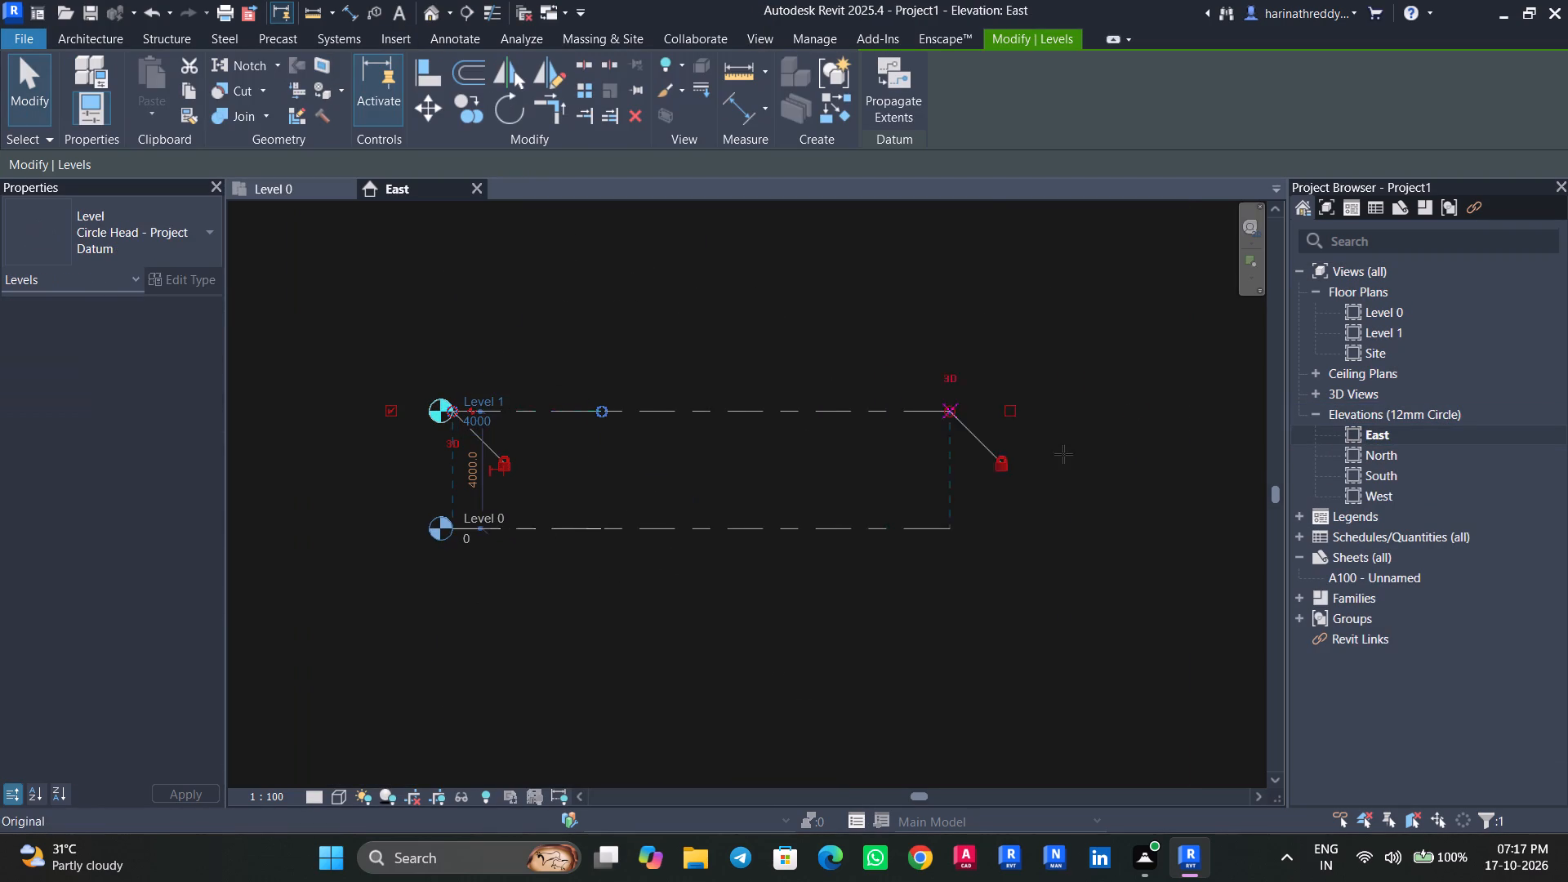
drag(1063, 454, 1202, 458)
key(Escape)
key(Escape)
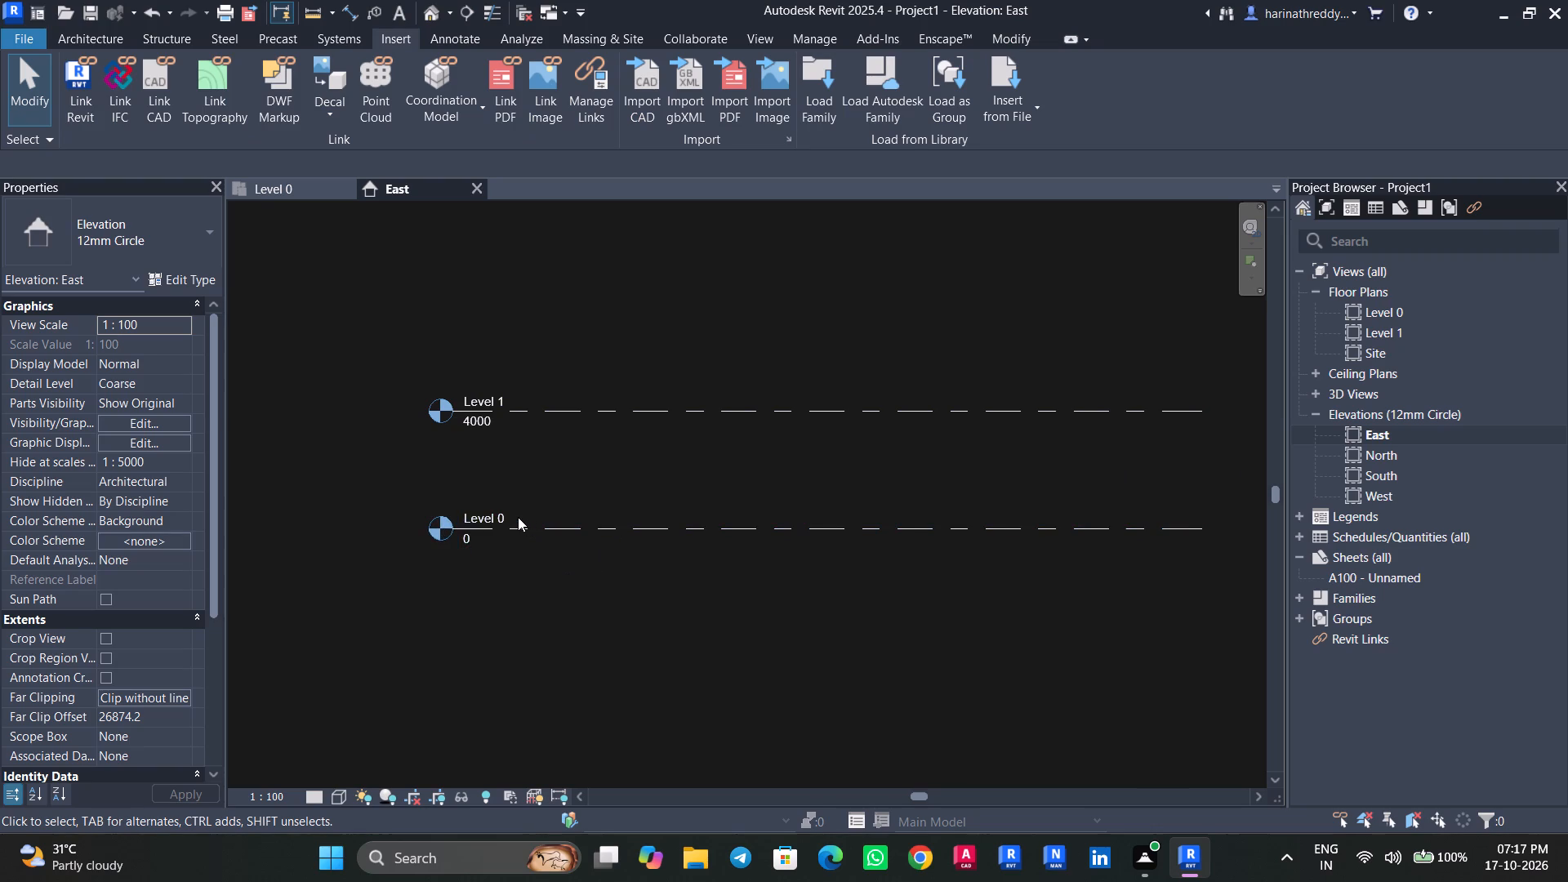
Rename Level 0 as GROUND FLOOR.
click(508, 512)
click(500, 515)
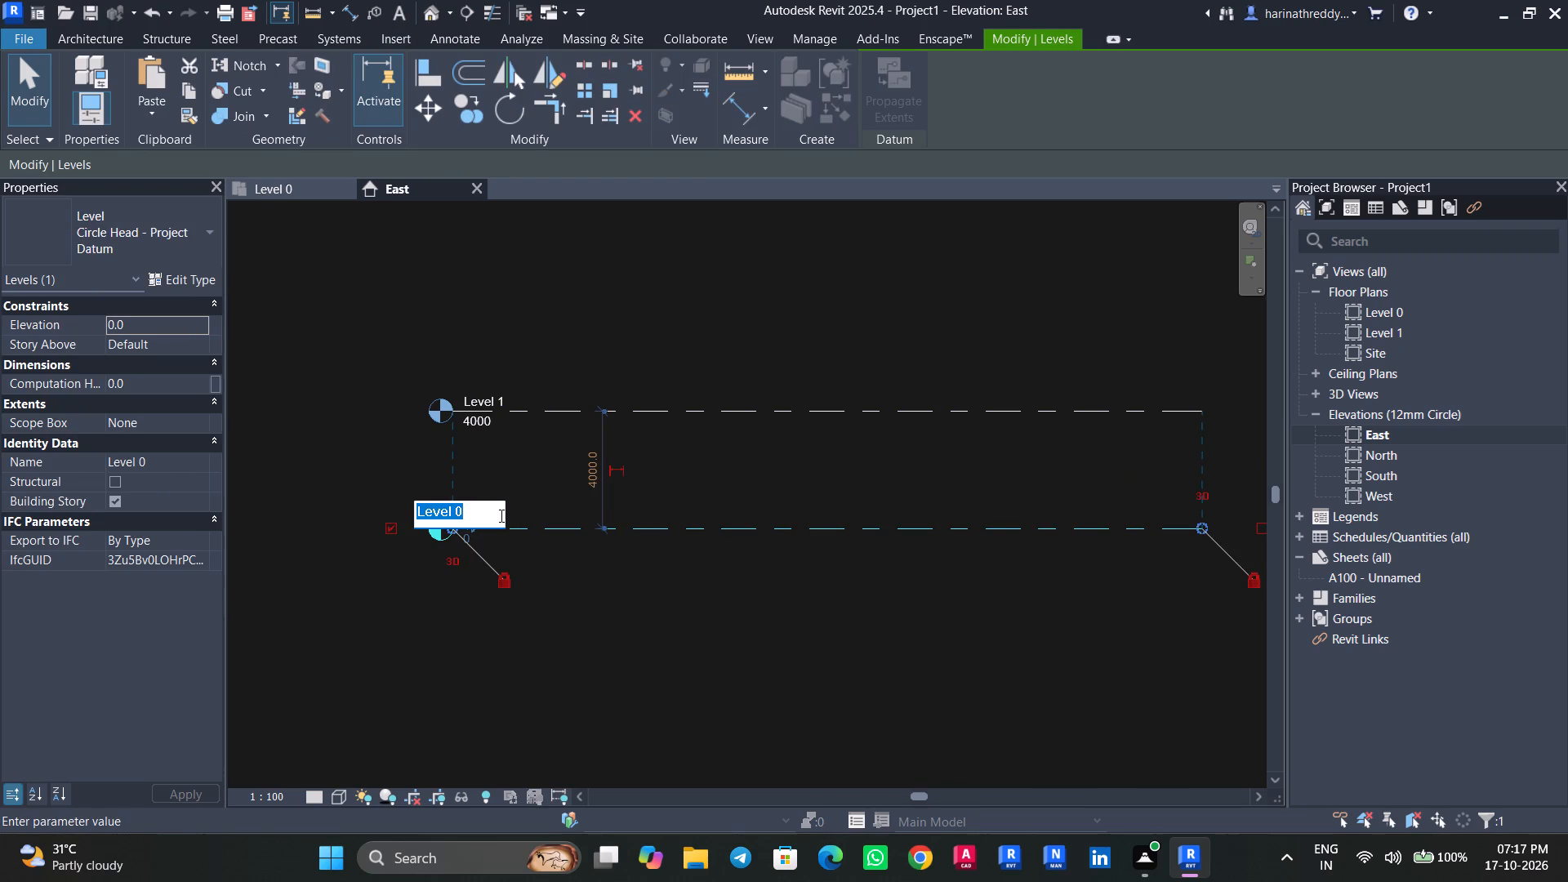
text(GROUND FLOOR)
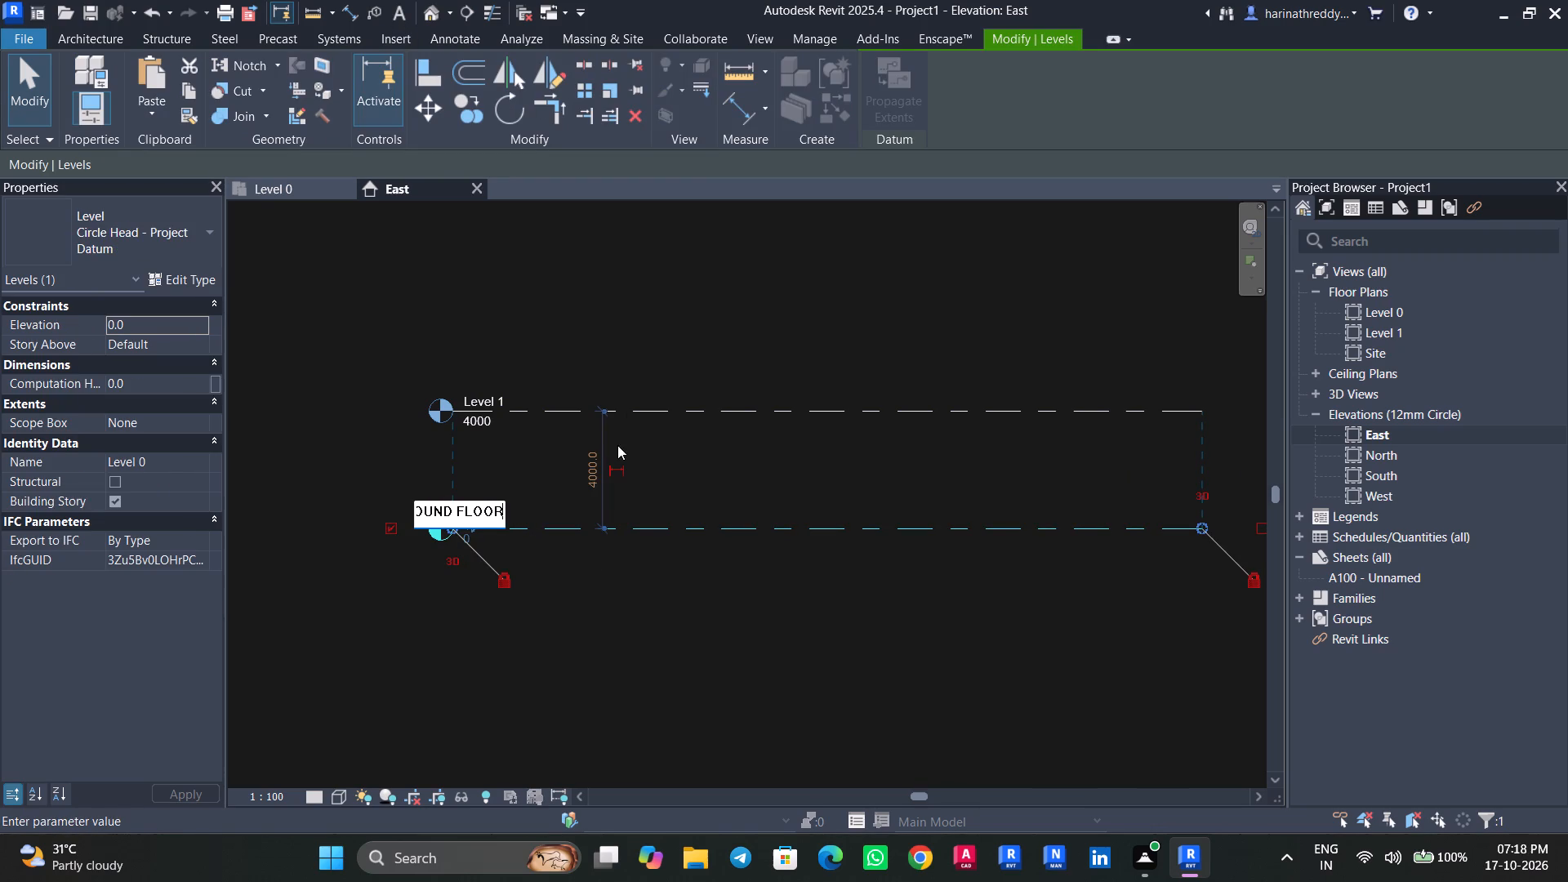
click(638, 324)
key(Escape)
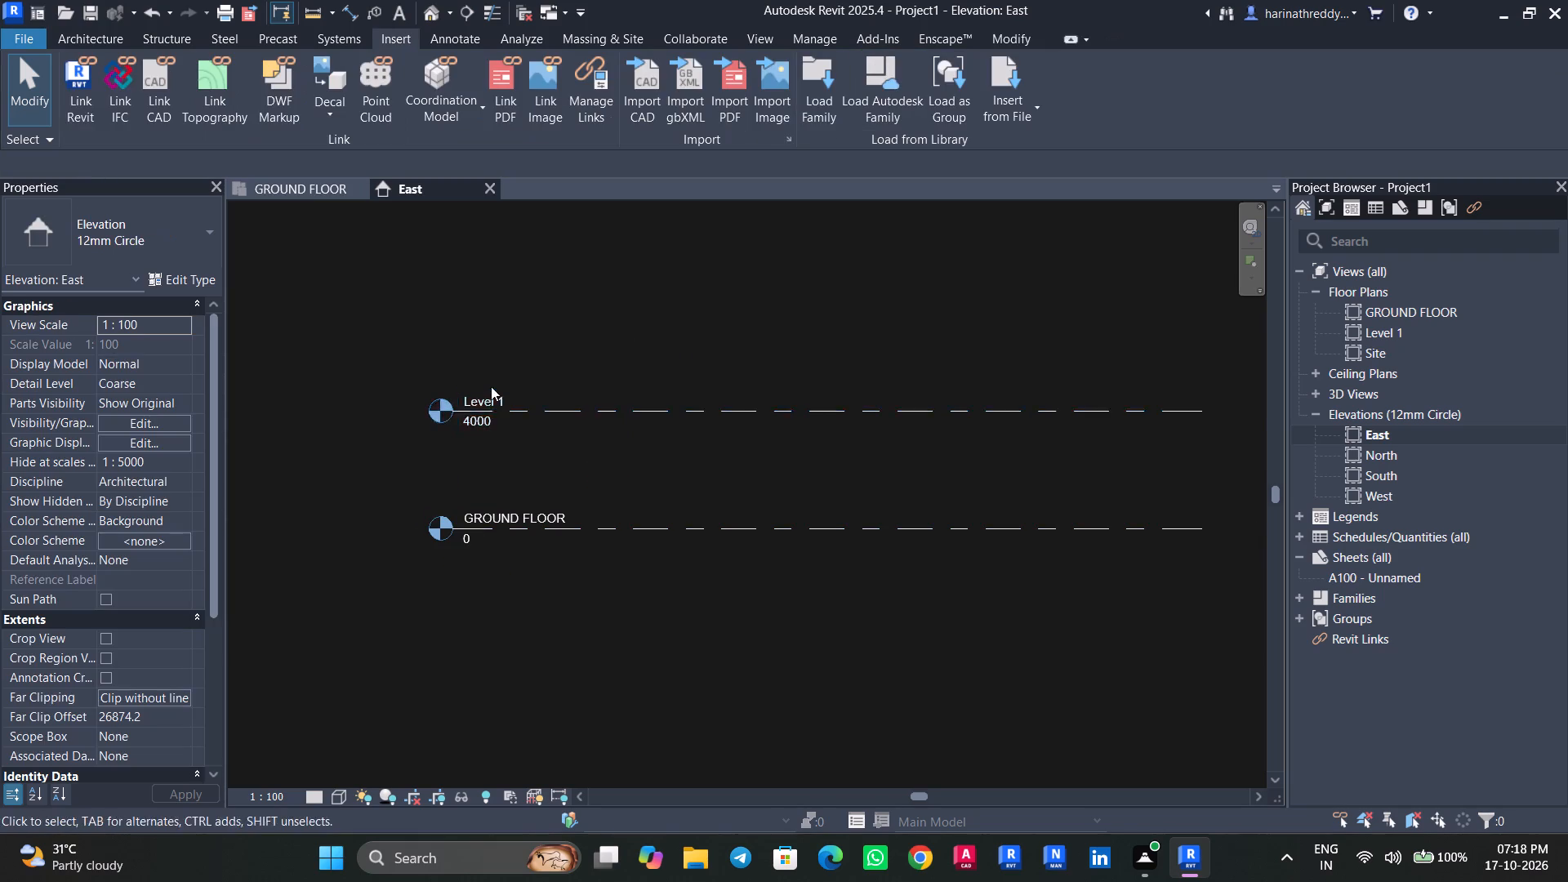
Rename Level 1 as FIRST FLOOR.
click(490, 391)
click(490, 391)
text(FIRST FLOOR)
click(569, 359)
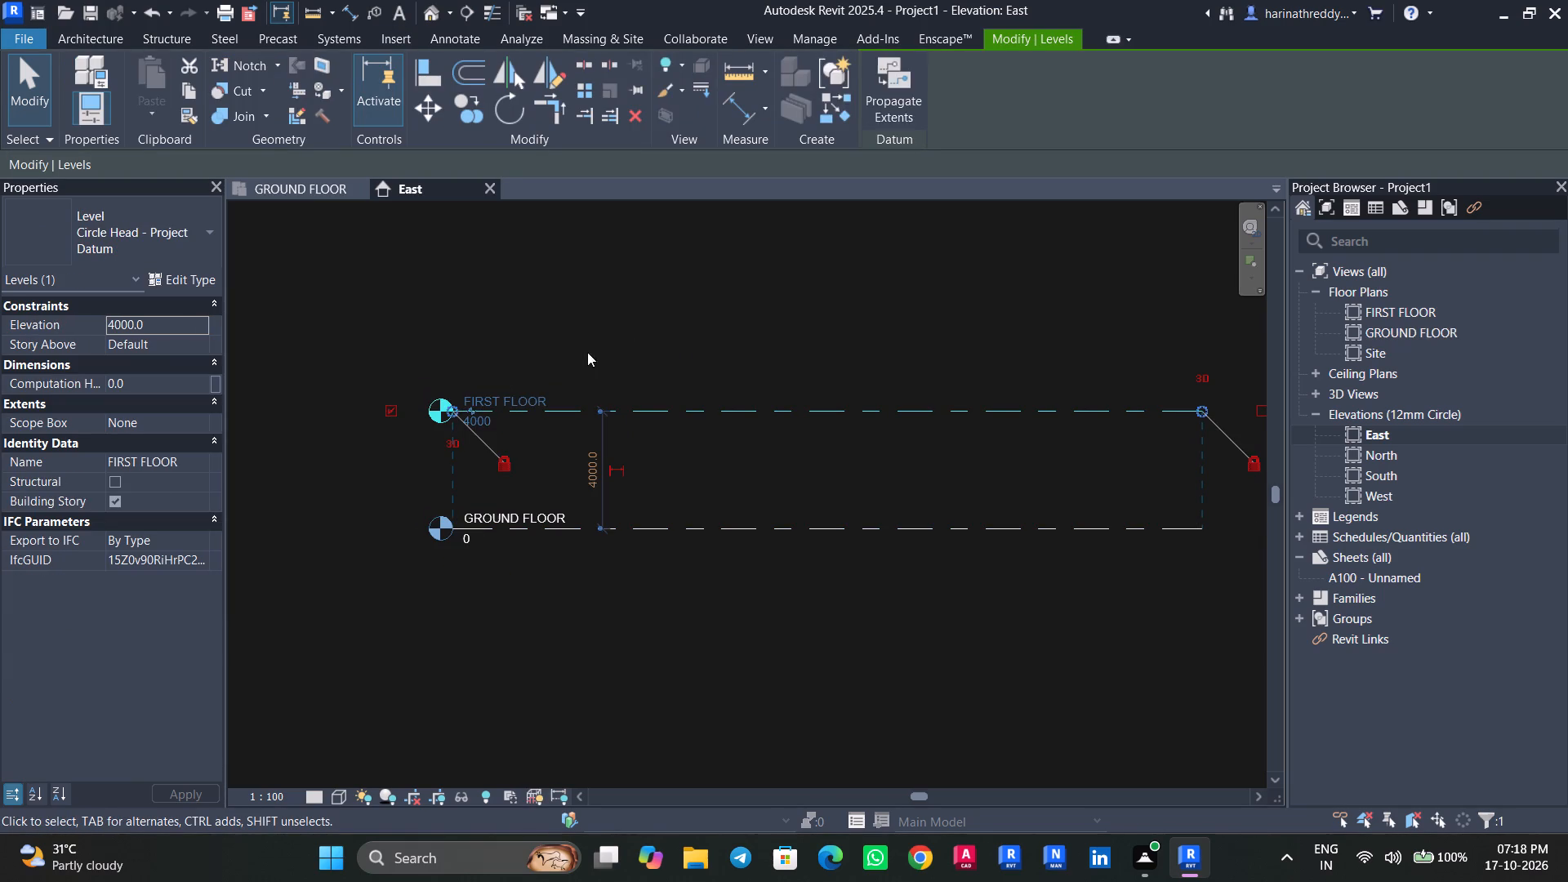
key(Escape)
key(Escape)
Add a level 3000 mm above FIRST FLOOR by picking that level line with an offset, with plan view creation enabled.
text(LL)
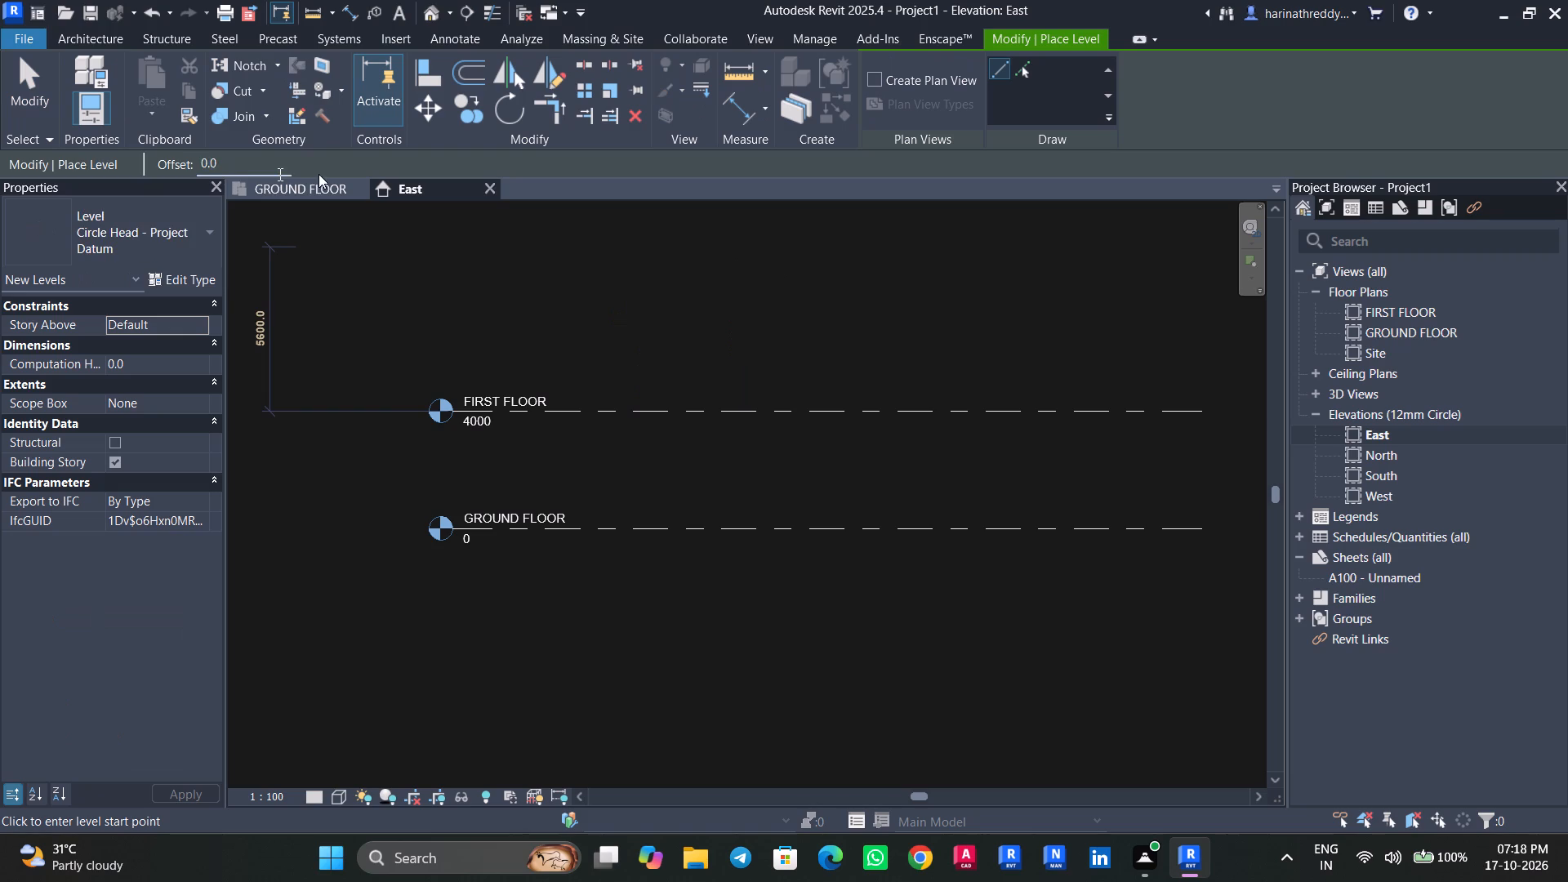
drag(252, 163, 132, 174)
text(300)
click(1034, 75)
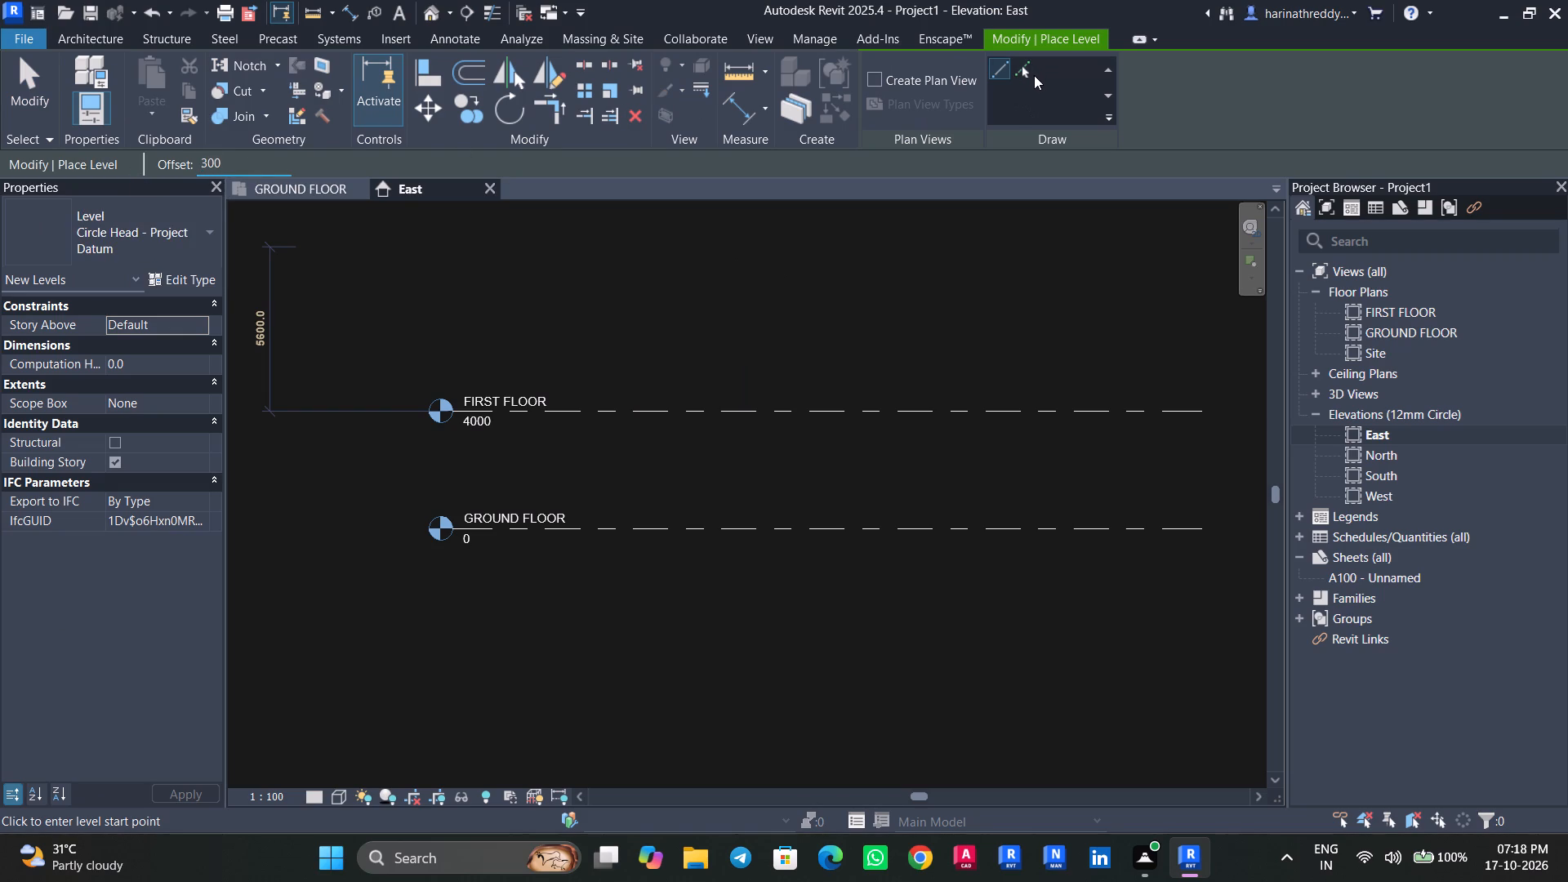
click(1018, 74)
click(873, 78)
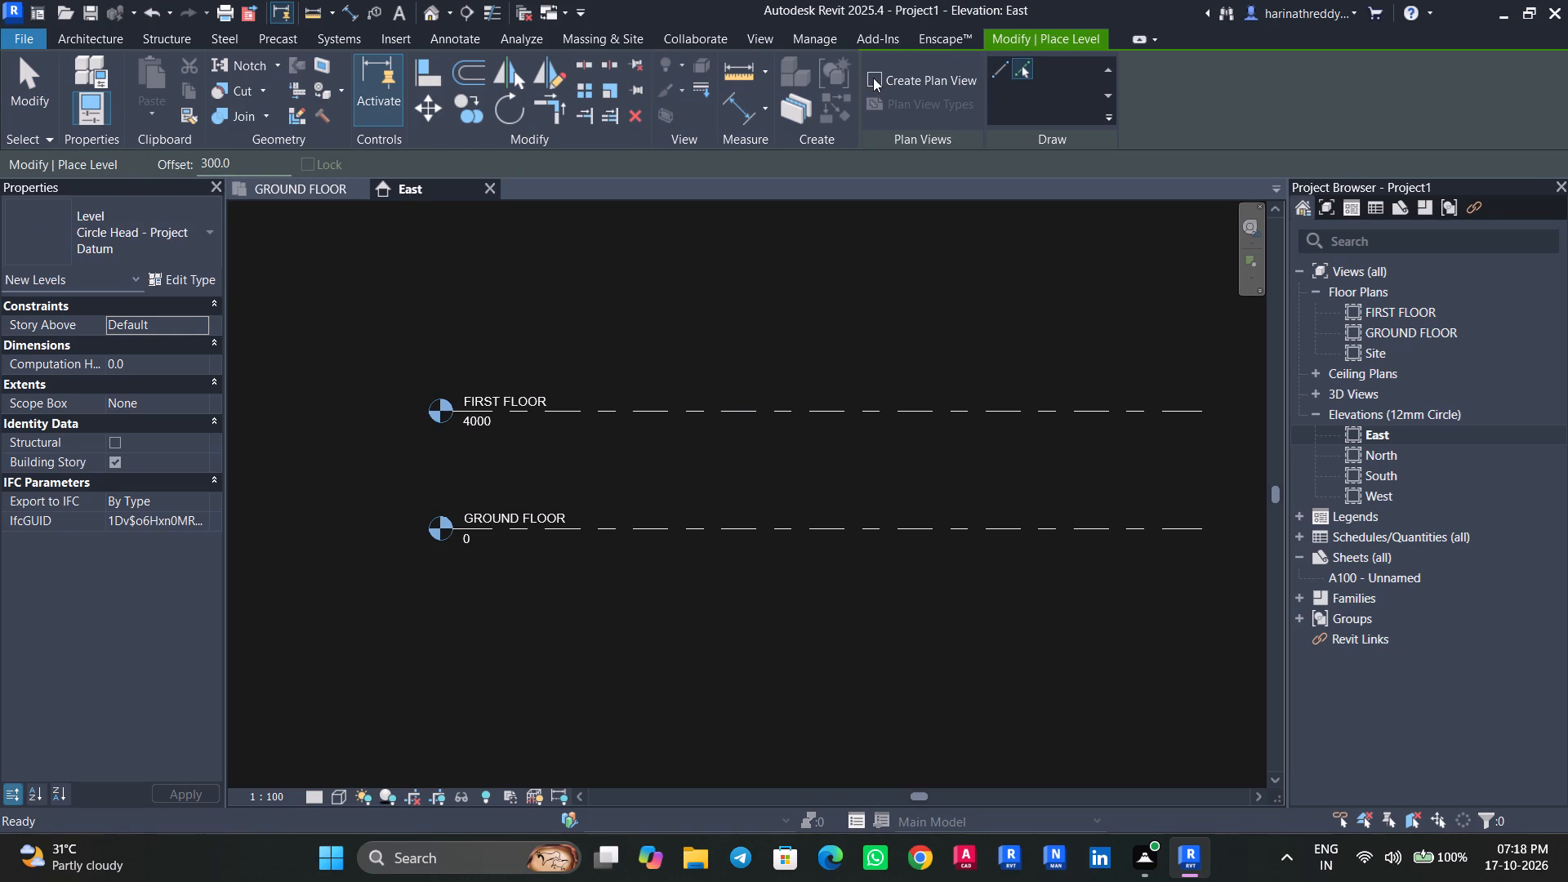
drag(249, 158, 145, 177)
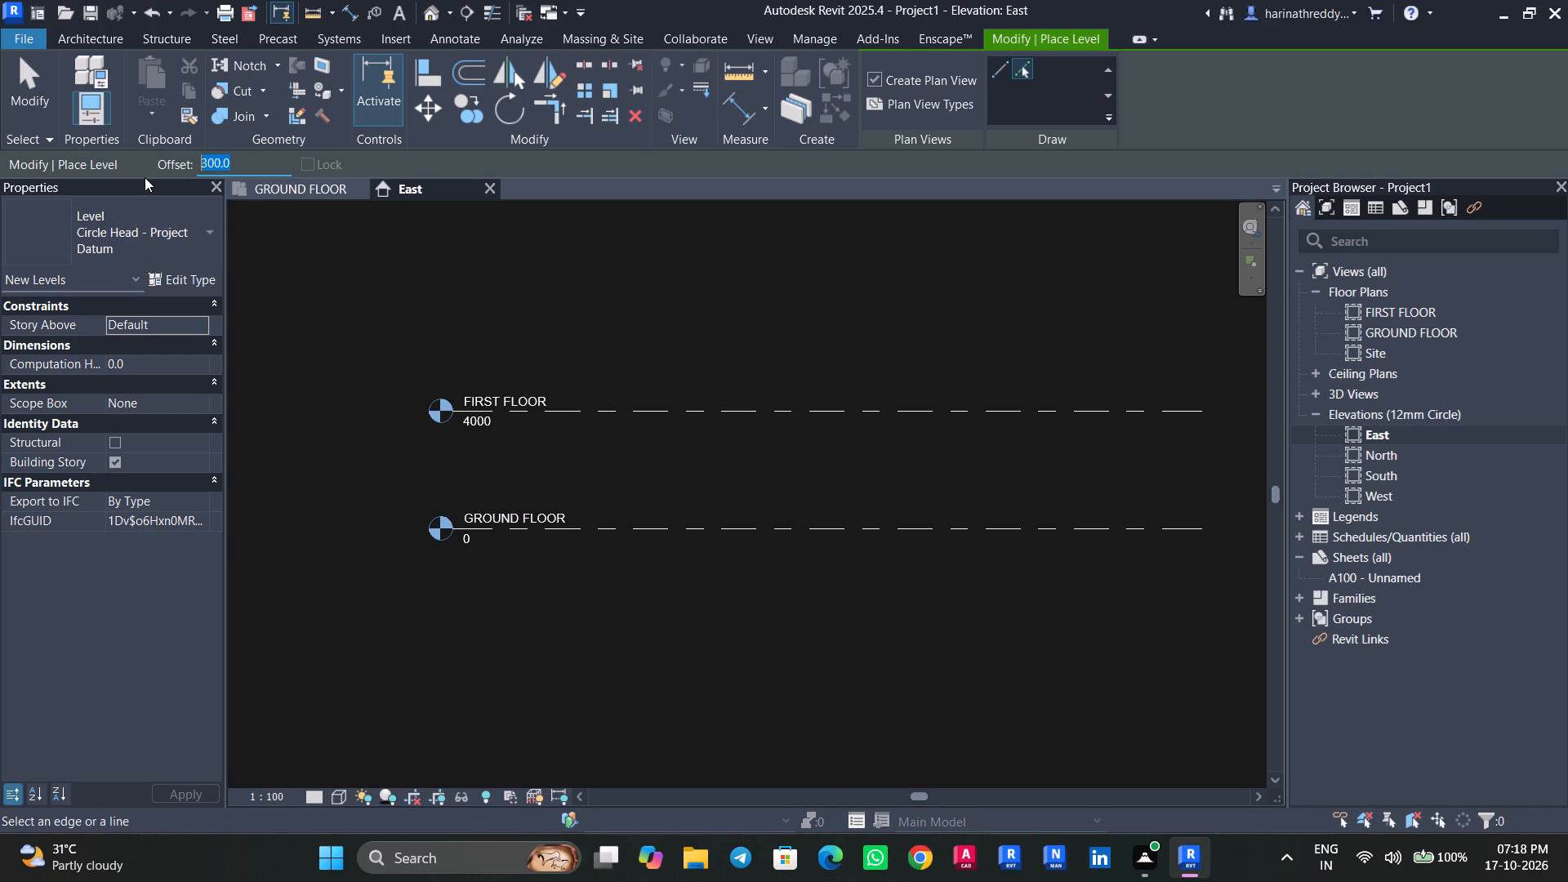
text(3000)
key(Return)
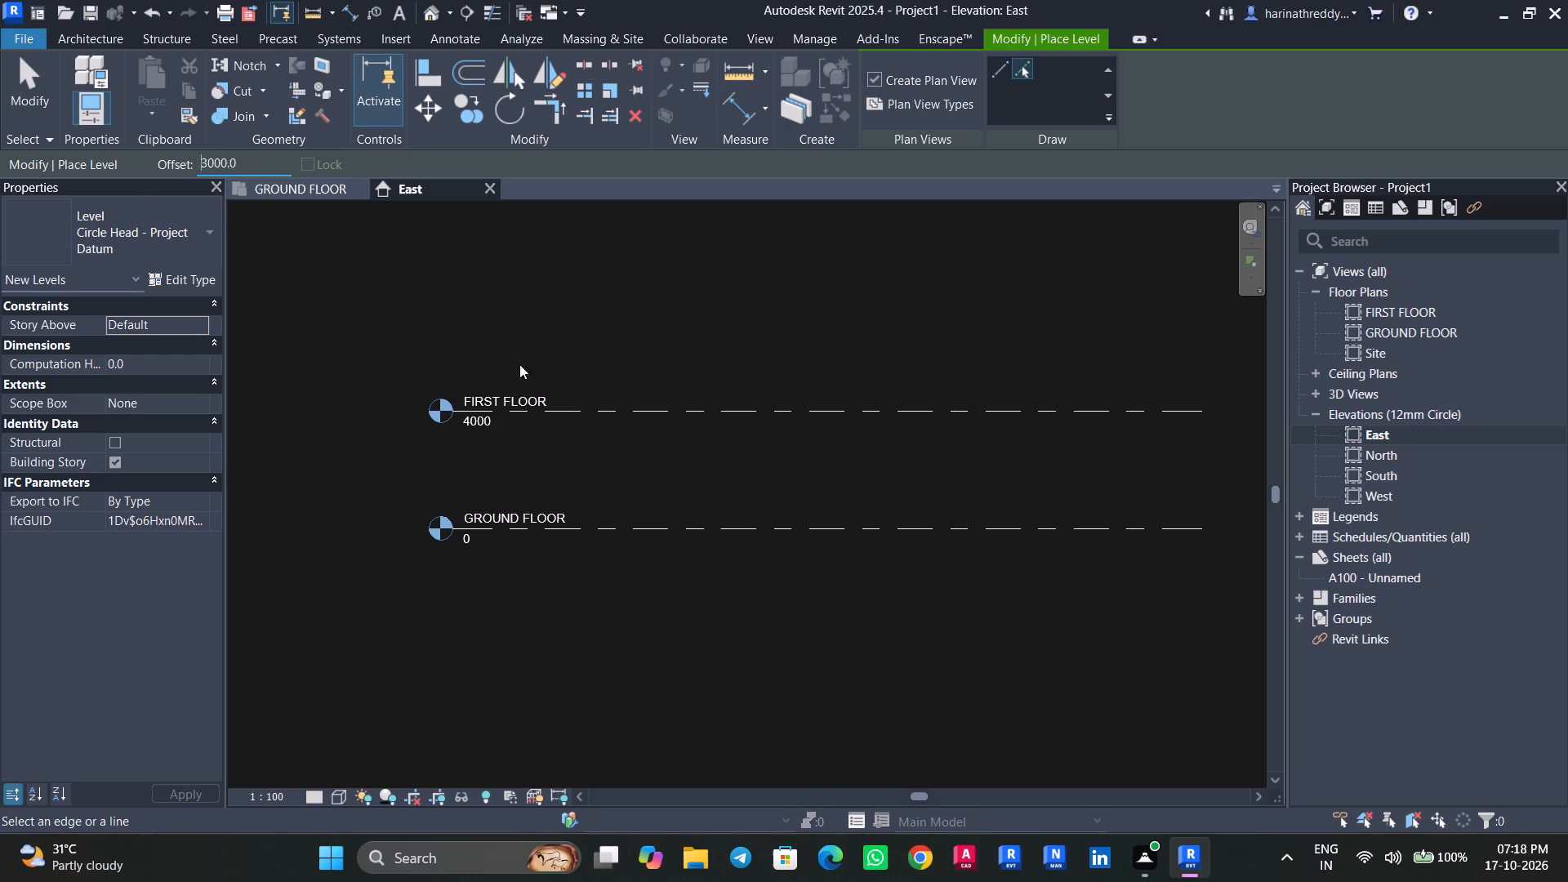
click(596, 410)
key(Escape)
key(Escape)
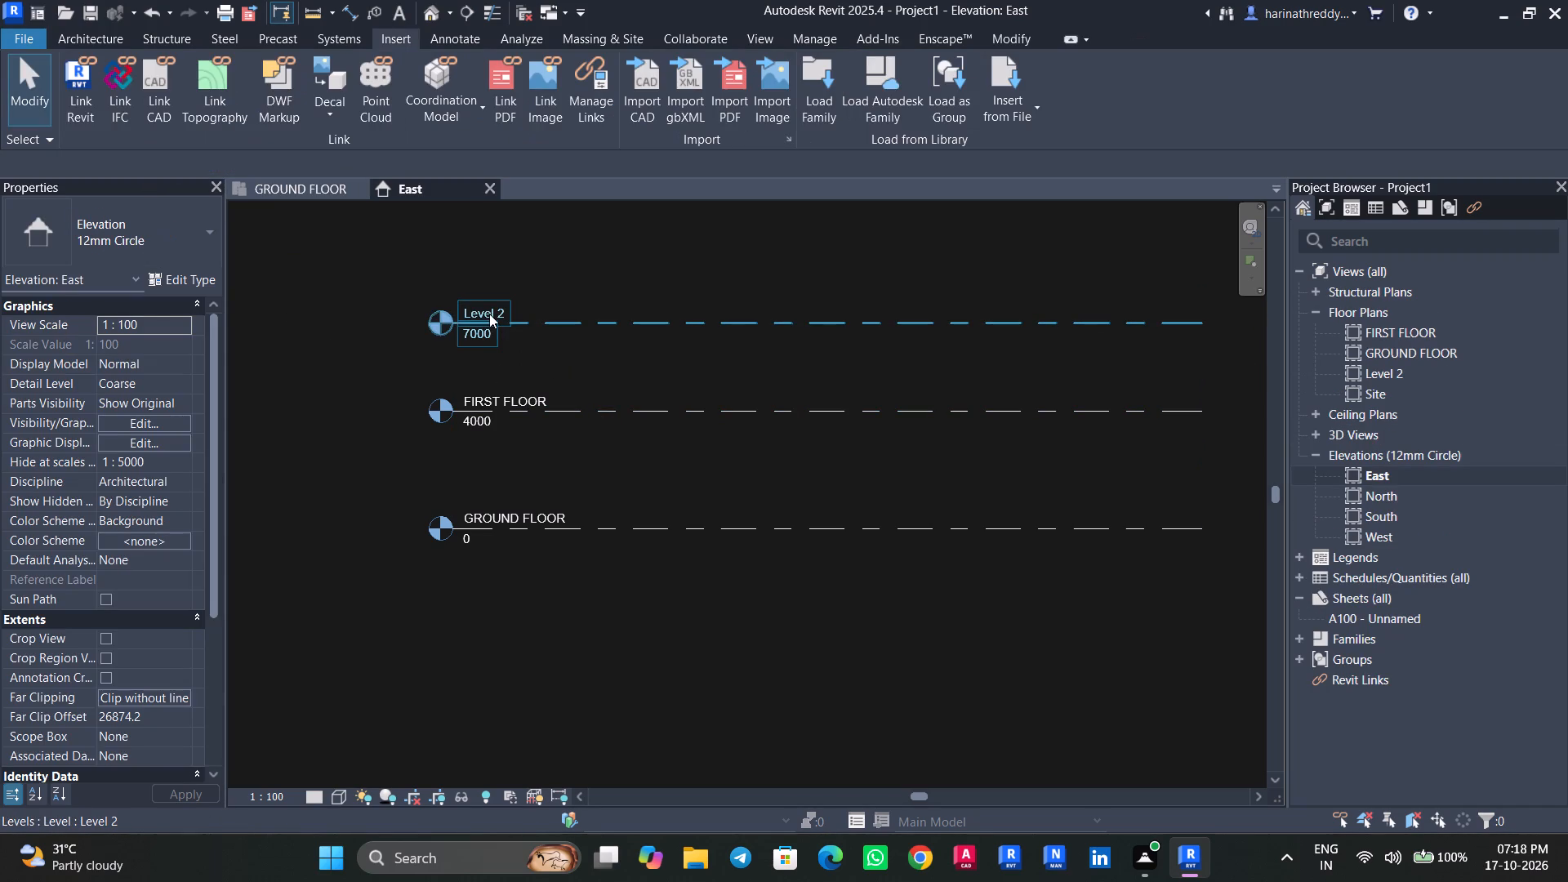
Rename the new top level, Level 2, as TERRACE LEVEL.
double_click(484, 307)
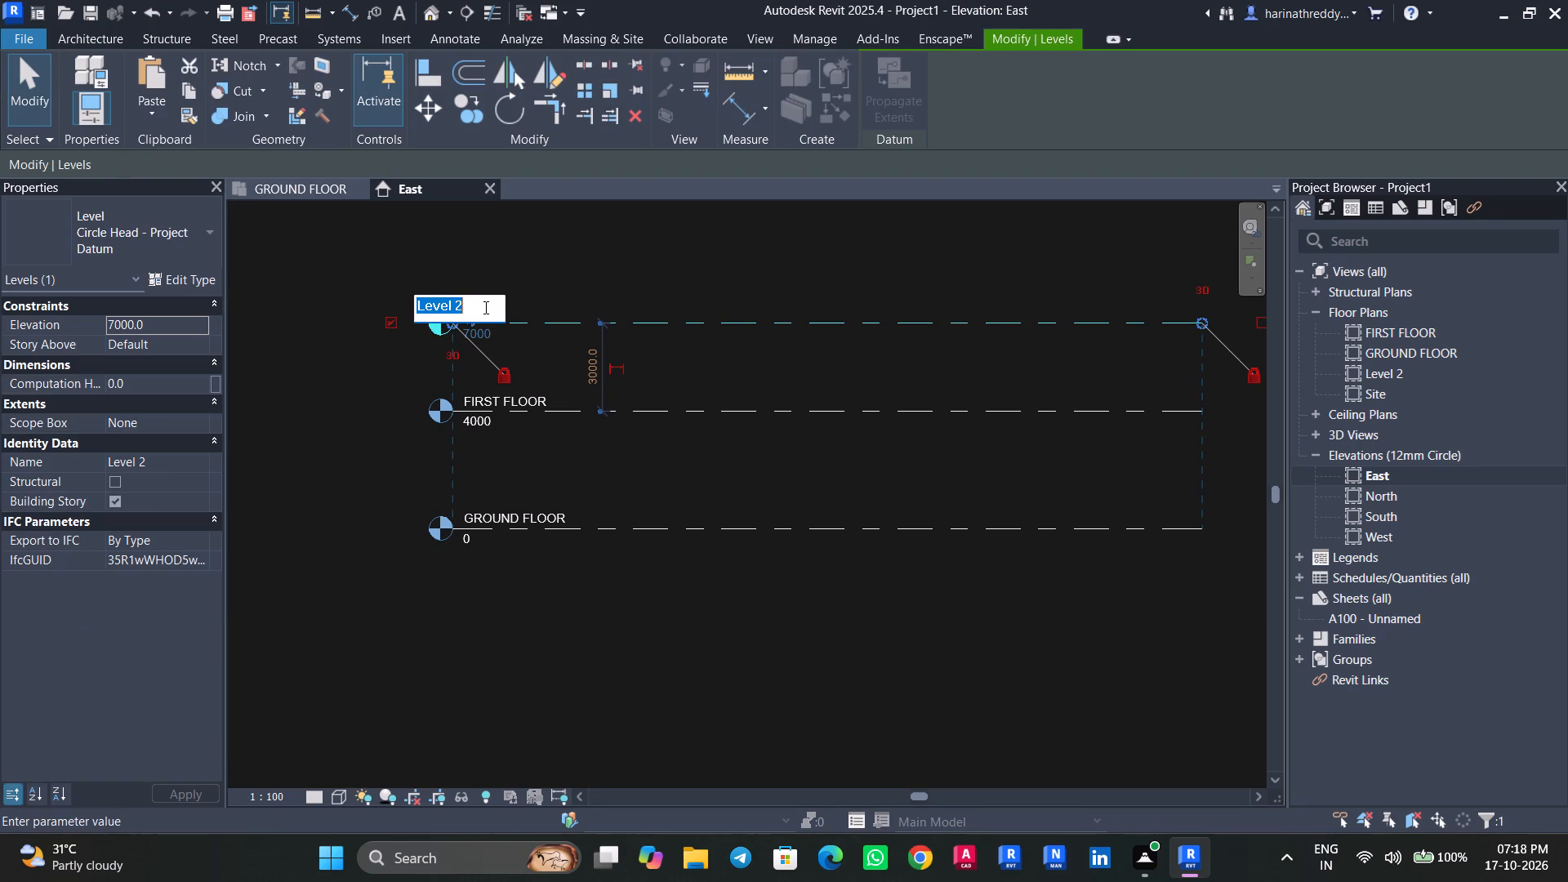
text(TERRACE LEVEL)
click(690, 283)
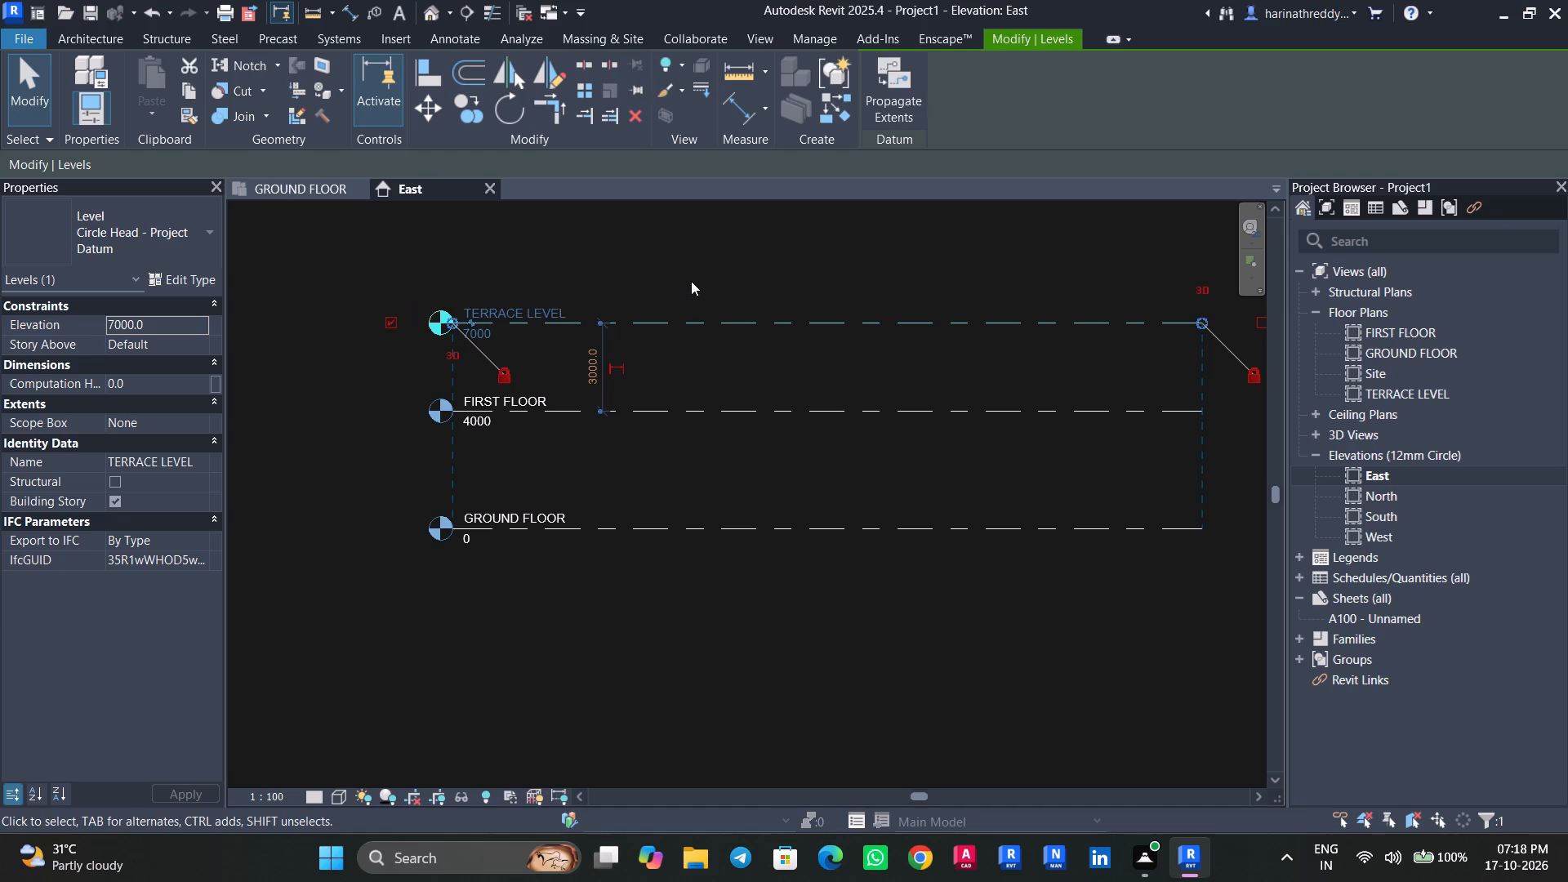
scroll(691, 281, down, 3)
click(706, 263)
key(Escape)
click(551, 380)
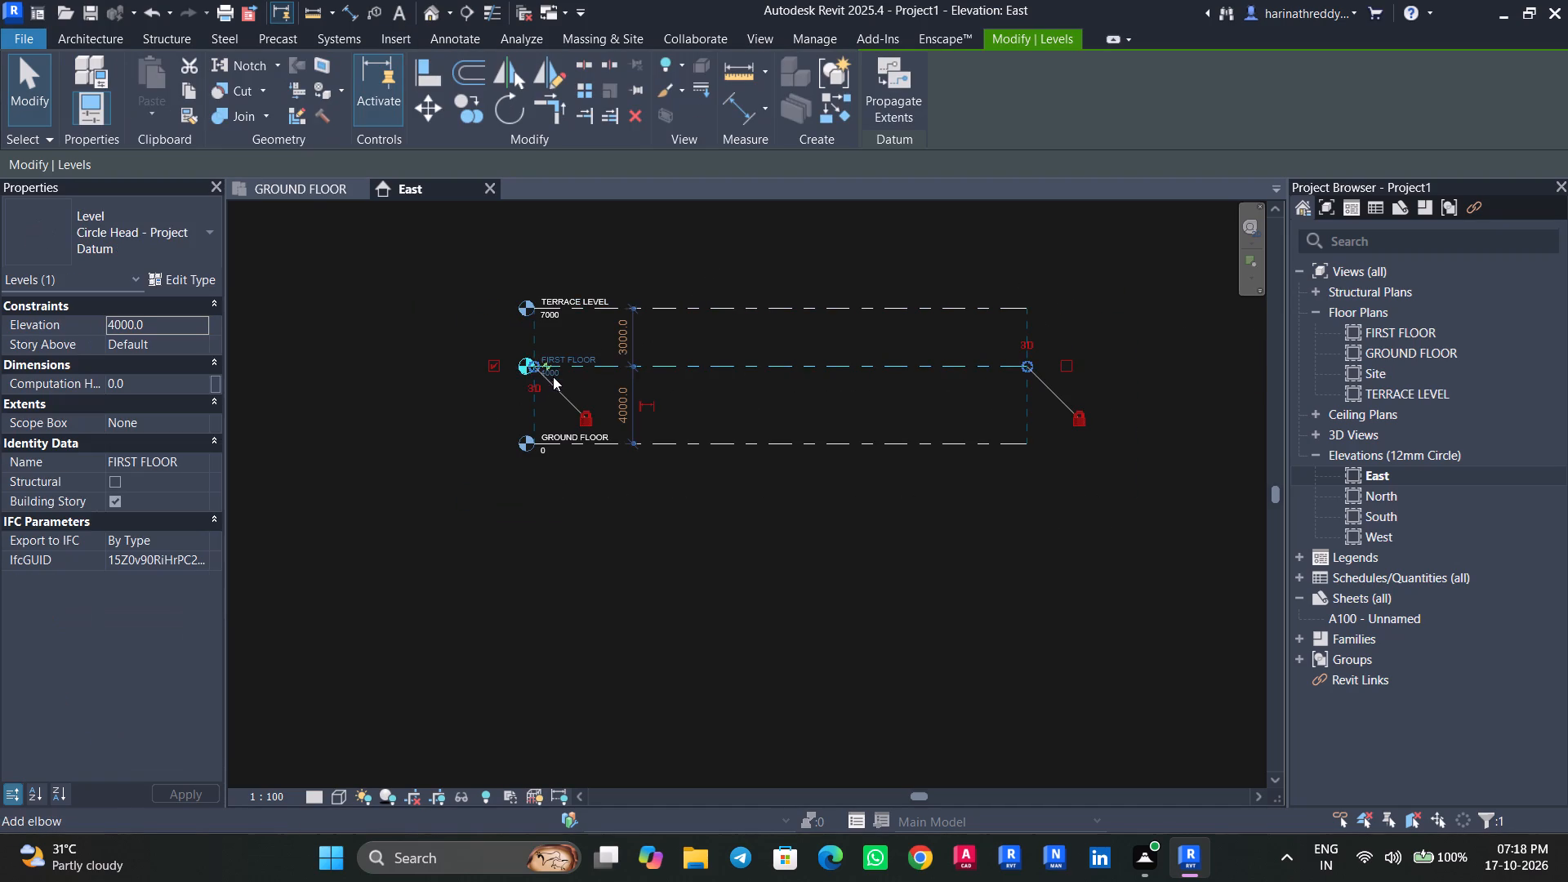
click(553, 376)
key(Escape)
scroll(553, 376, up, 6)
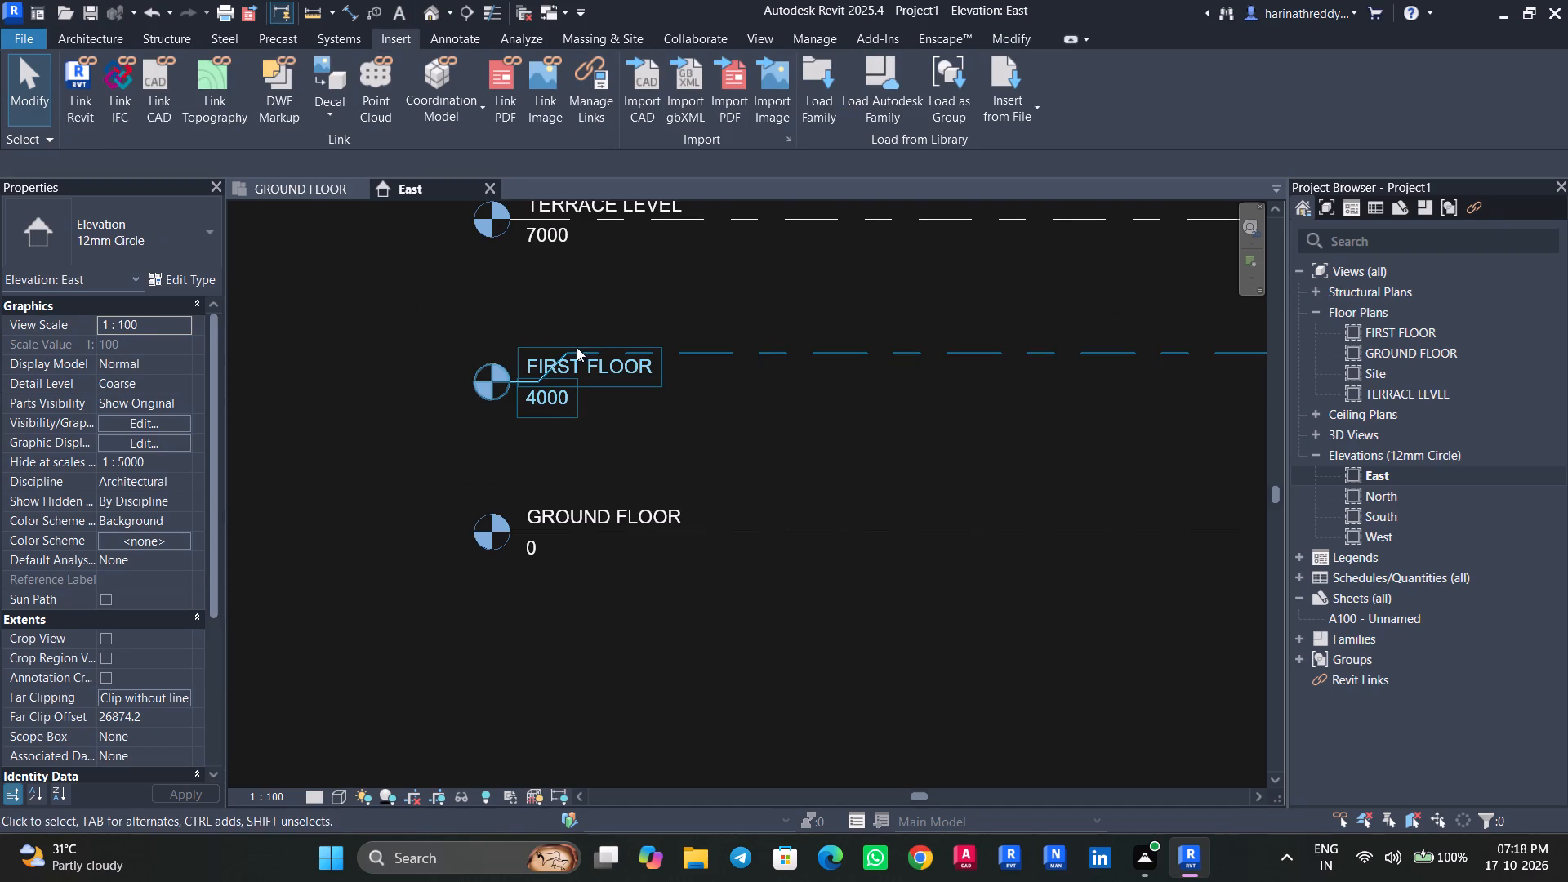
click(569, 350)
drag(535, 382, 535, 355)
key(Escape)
Set the FIRST FLOOR level's elevation to 3000 mm.
click(553, 375)
click(553, 375)
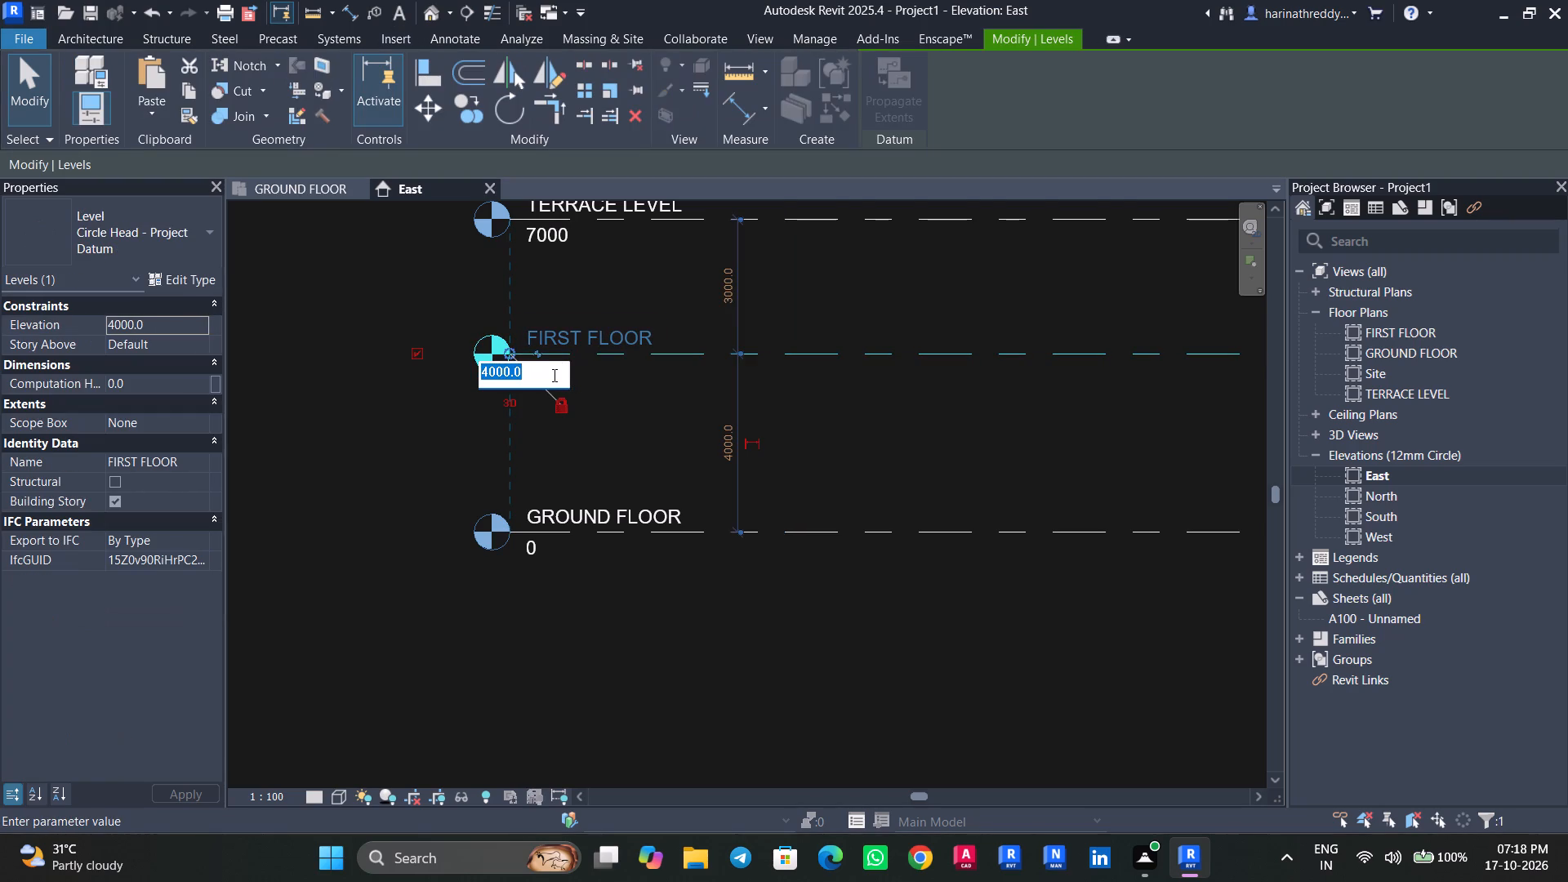
text(3000)
key(Return)
key(Escape)
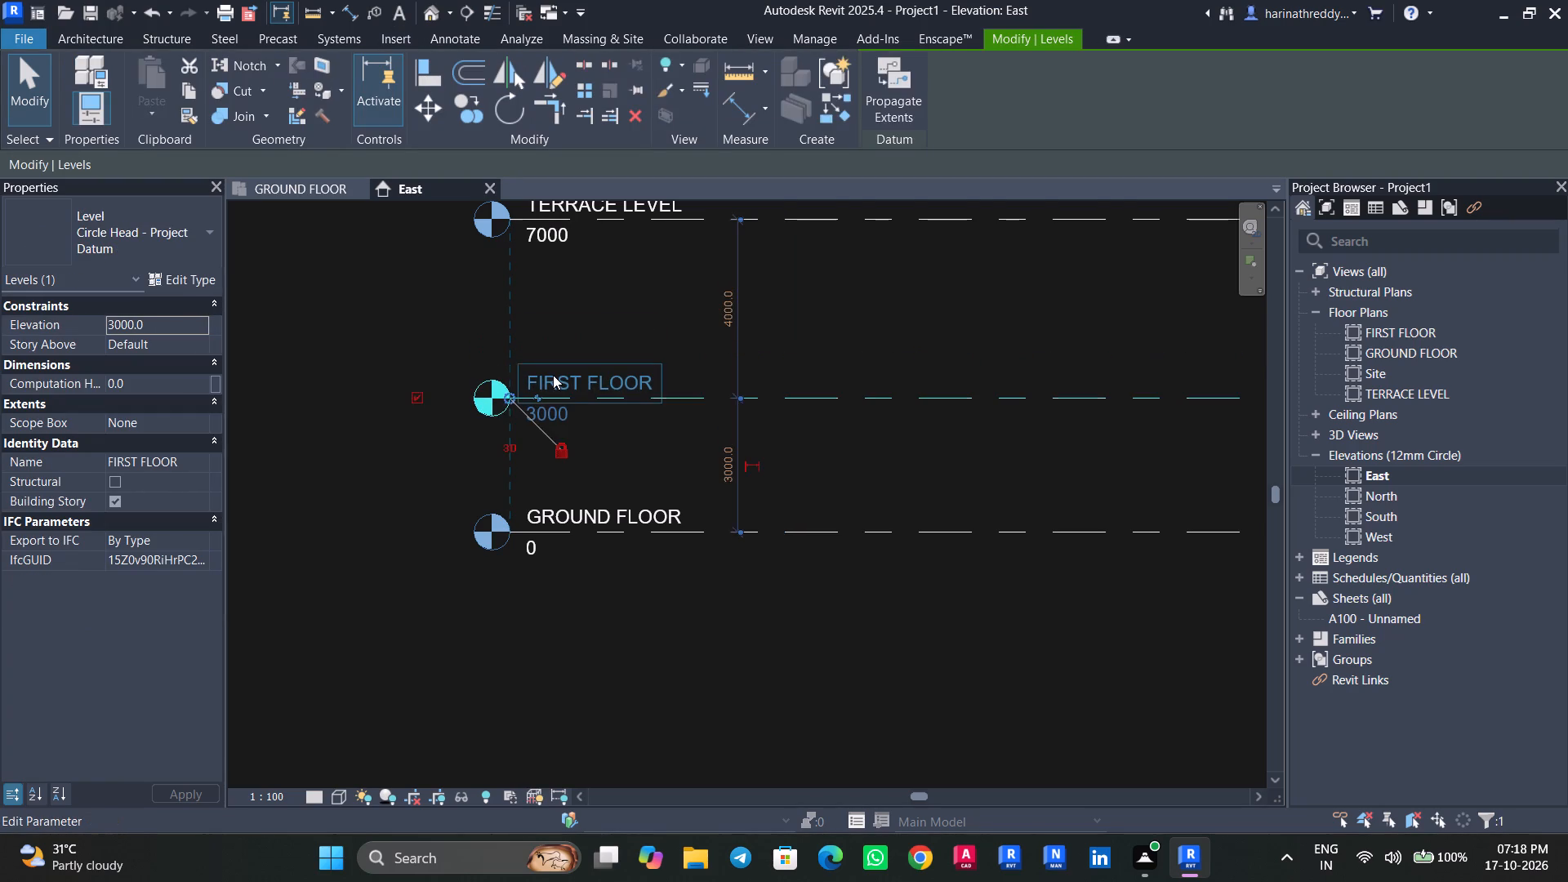
key(Escape)
Set the TERRACE LEVEL elevation to 6000 mm.
click(554, 235)
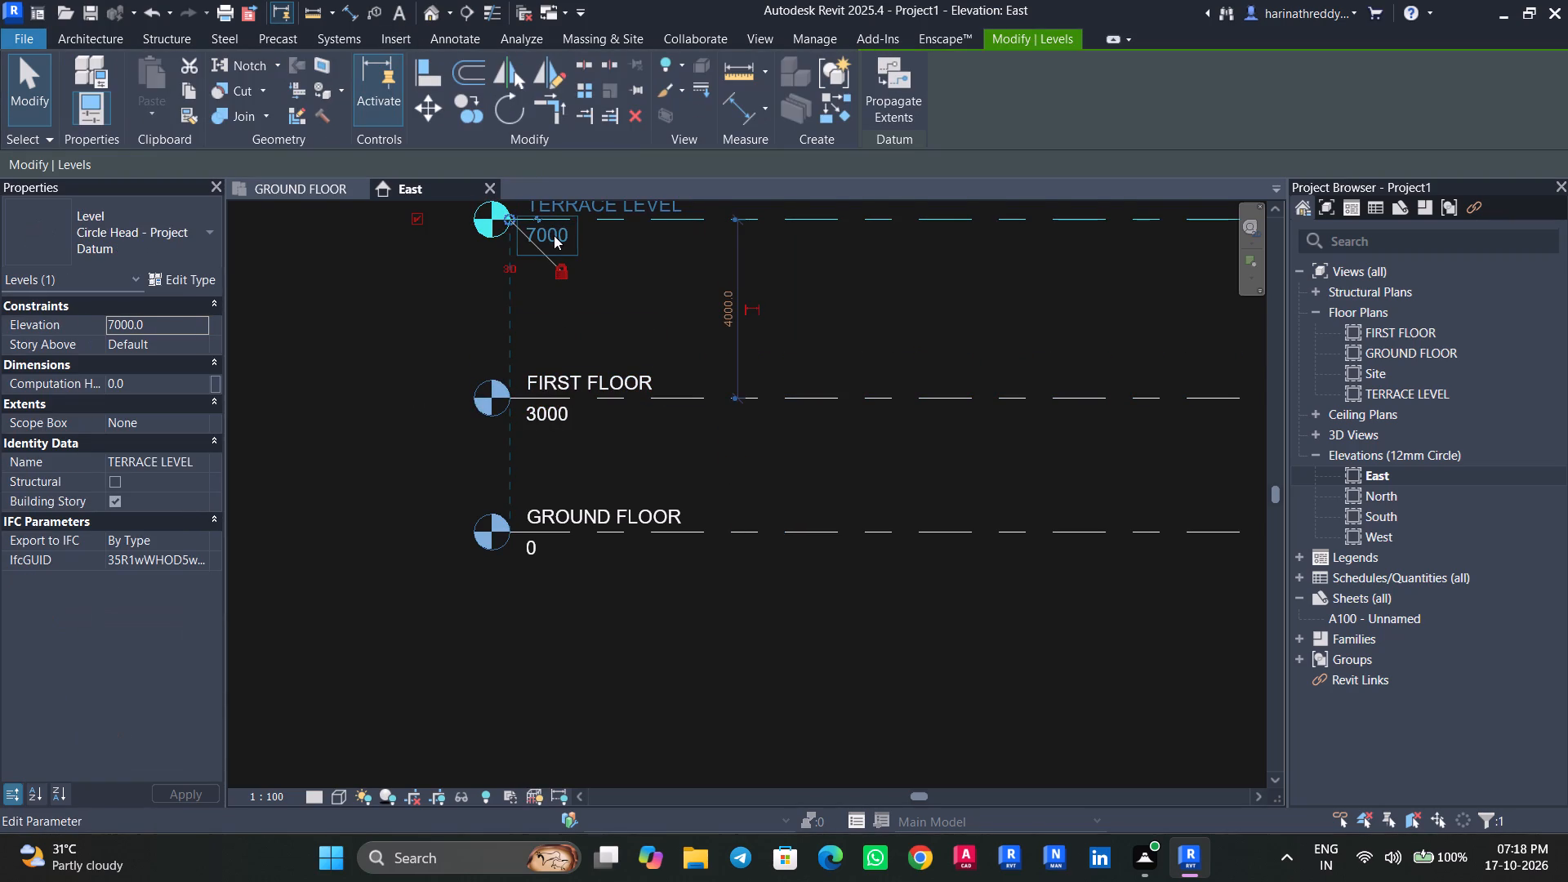
click(554, 235)
text(6000)
key(Return)
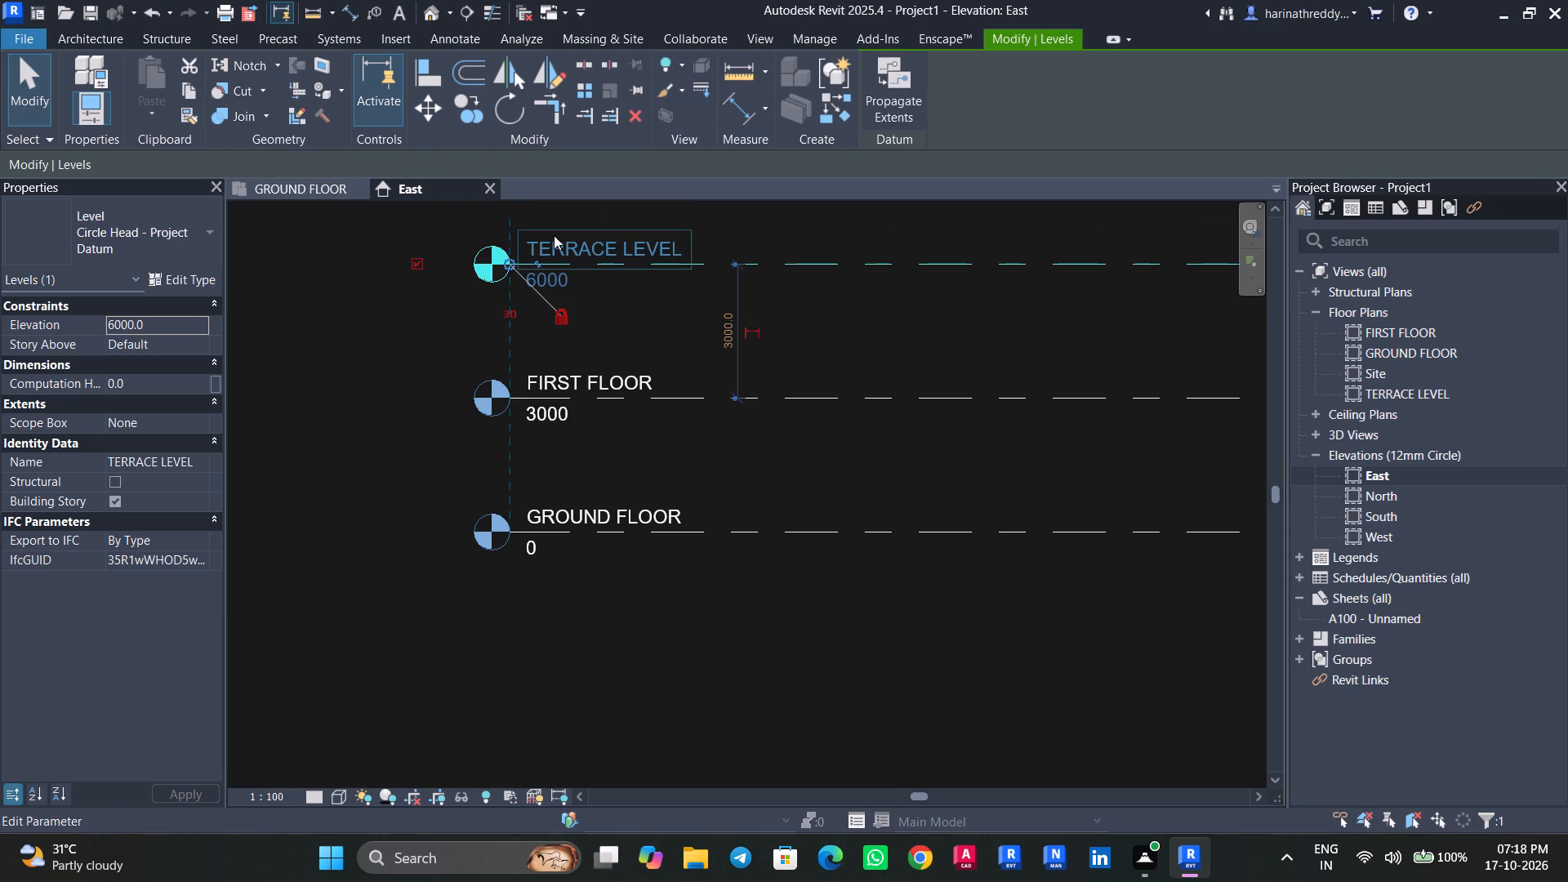
click(805, 338)
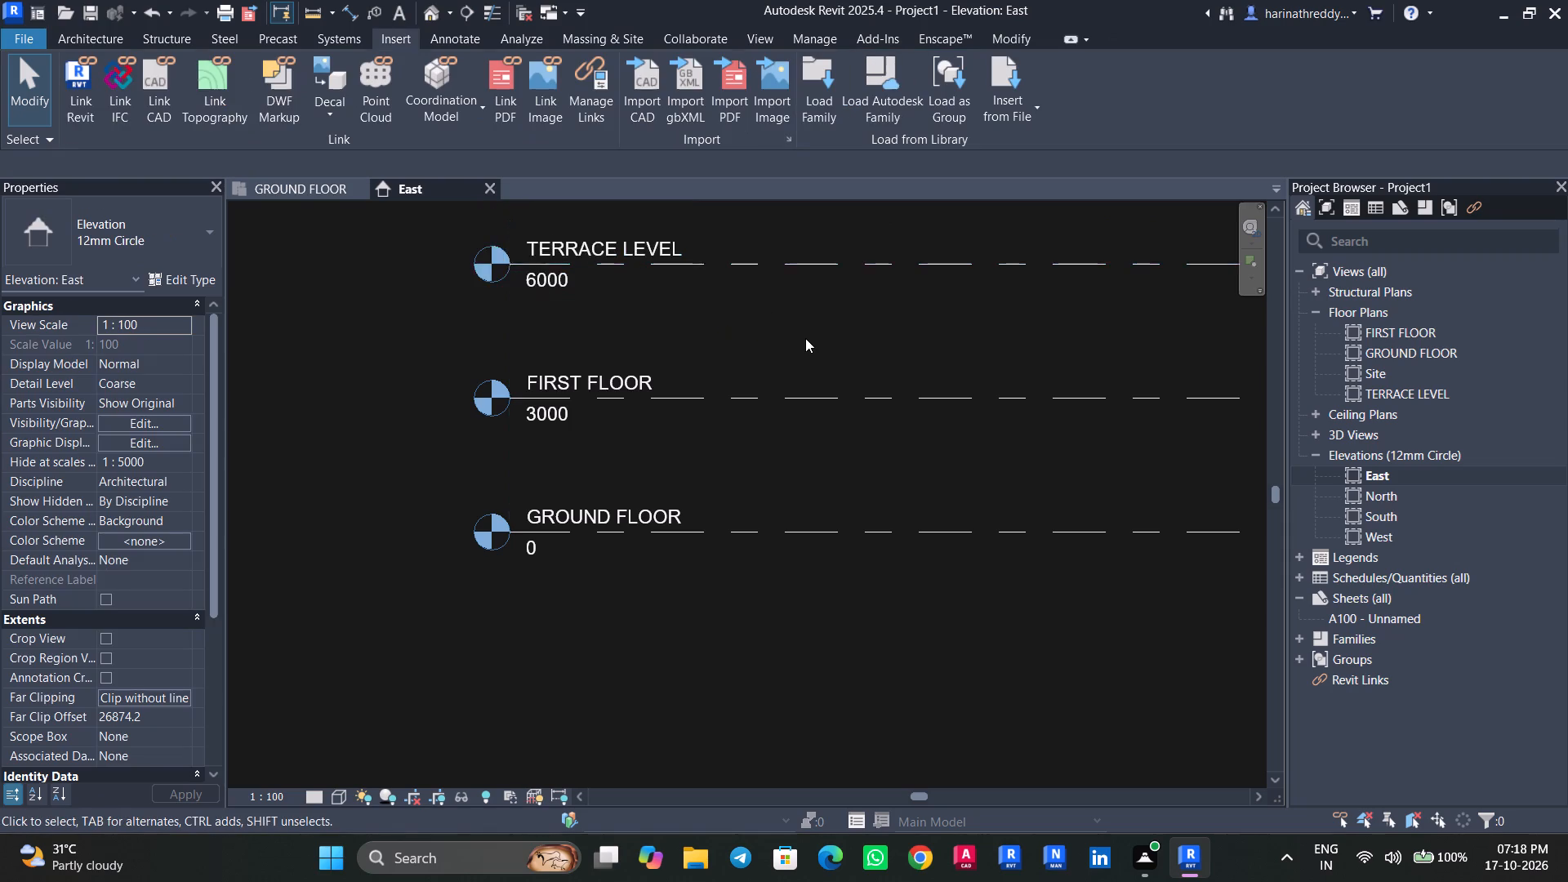
scroll(805, 338, down, 4)
middle_drag(805, 338, 638, 424)
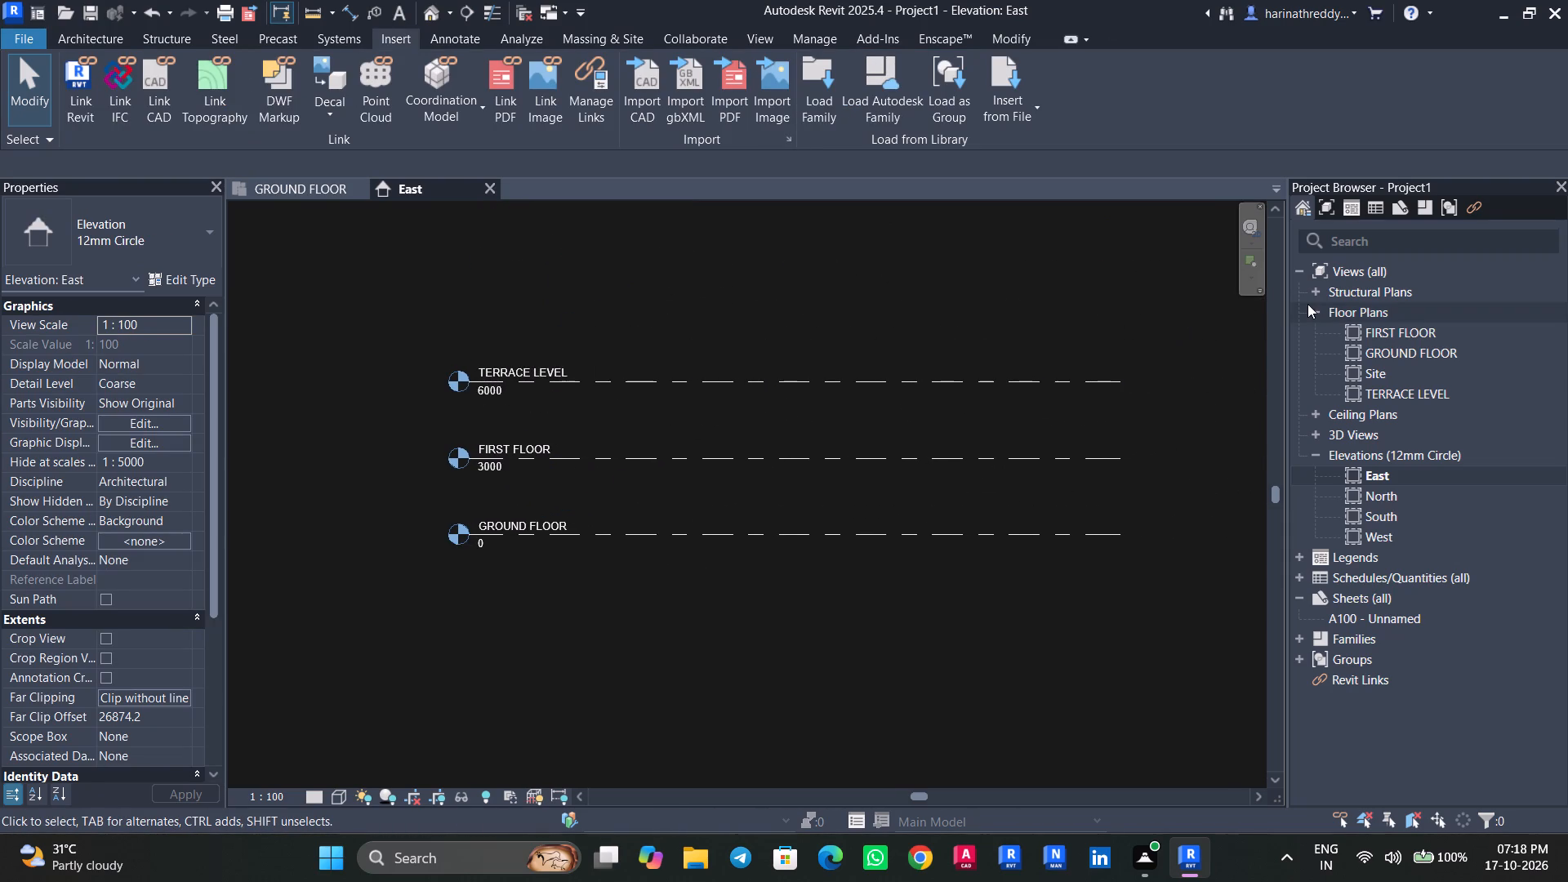
Open the FIRST FLOOR plan view and return to the GROUND FLOOR plan with the linked presentation board.
double_click(1373, 330)
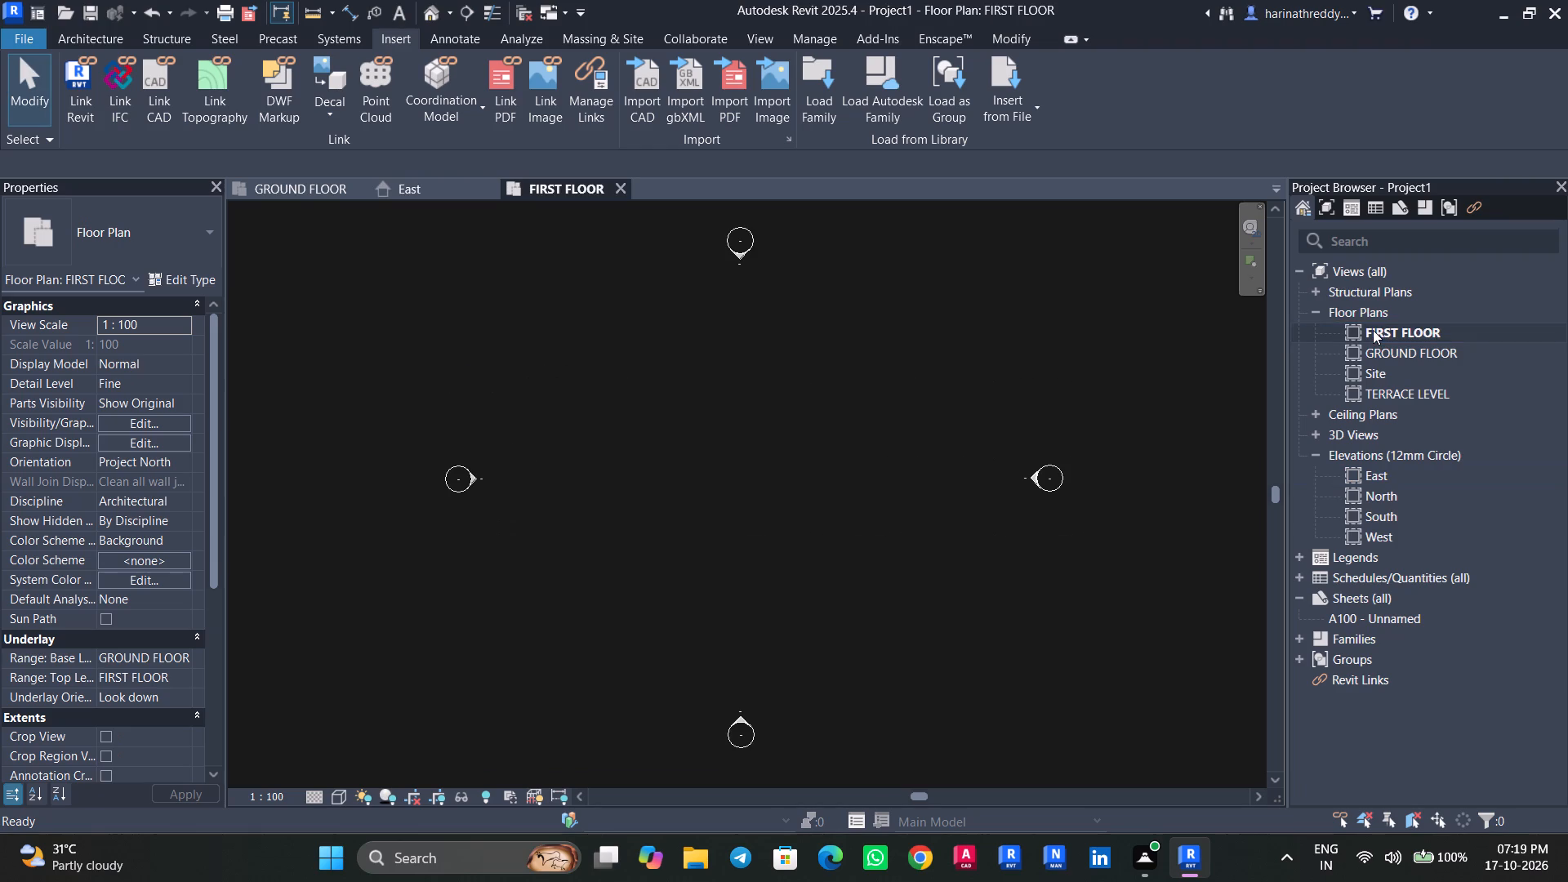
double_click(1375, 347)
drag(1379, 370, 1375, 399)
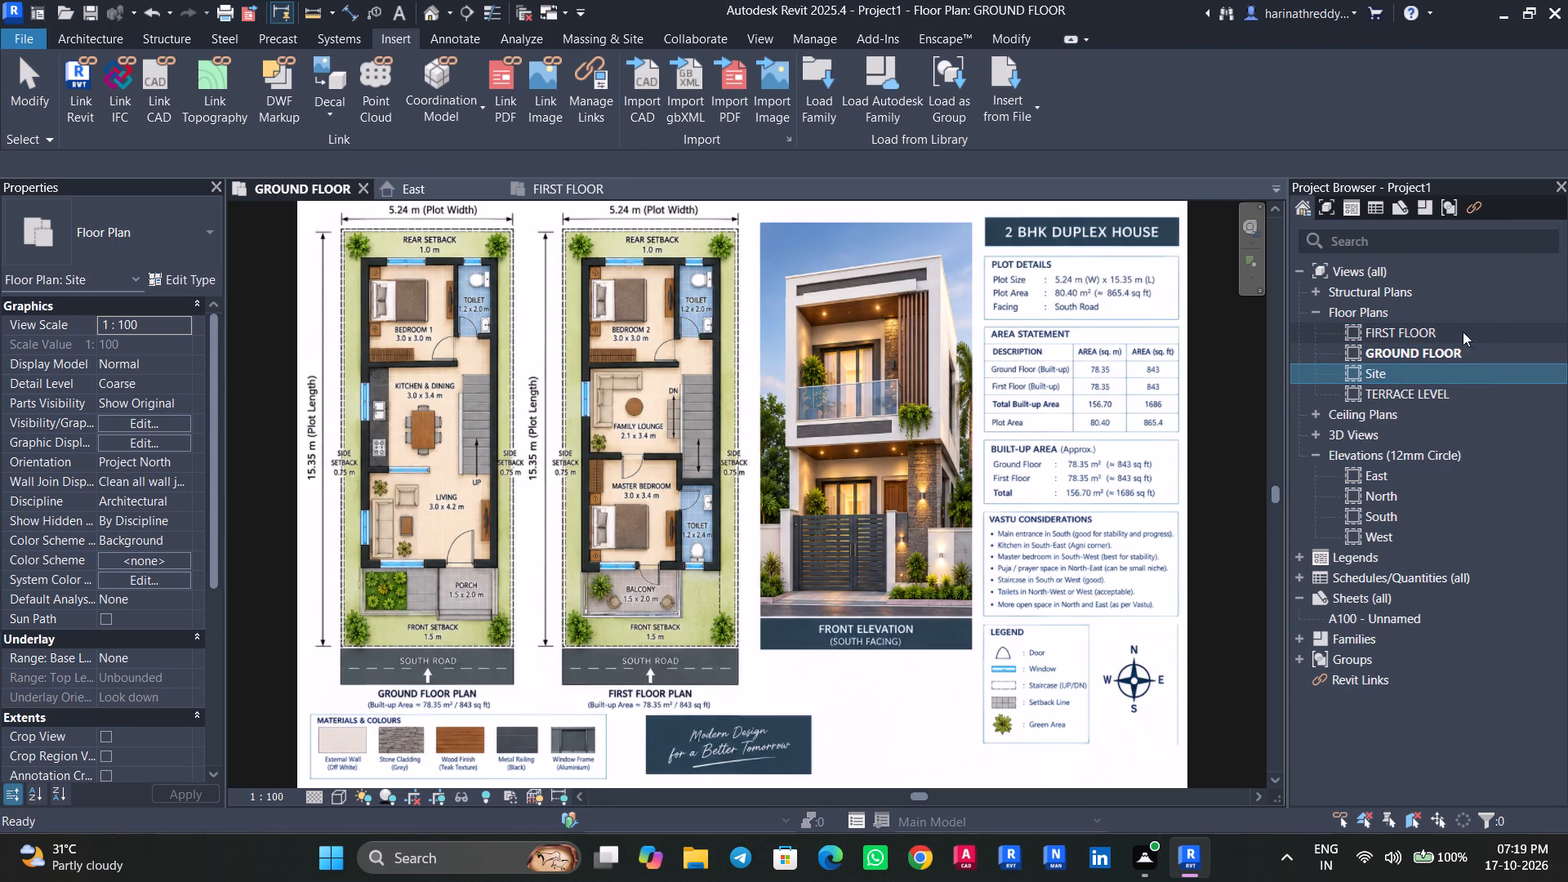
click(545, 514)
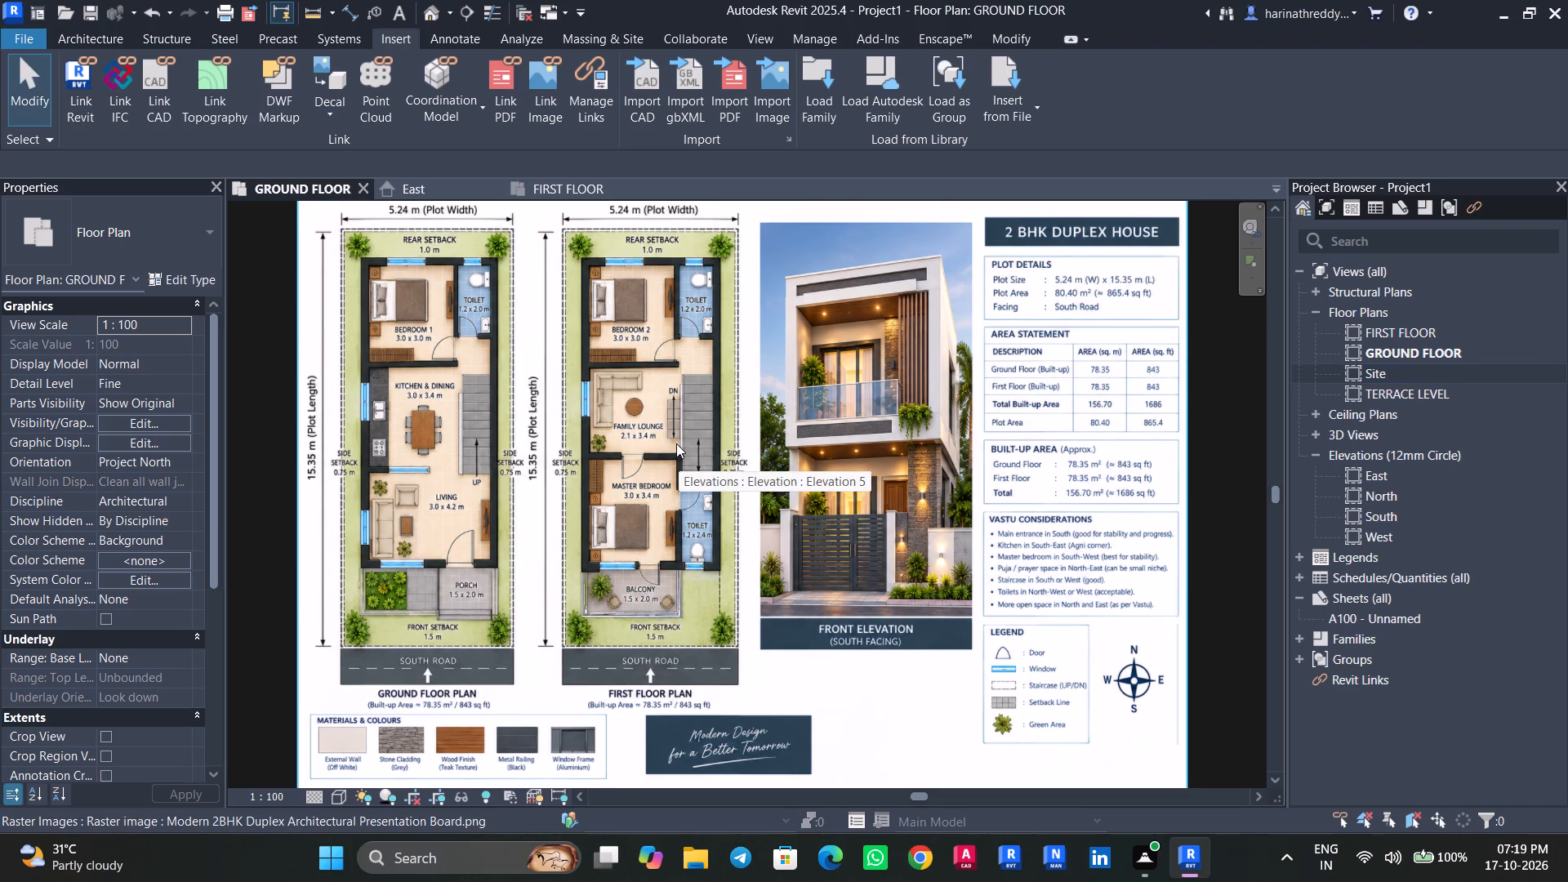
click(676, 443)
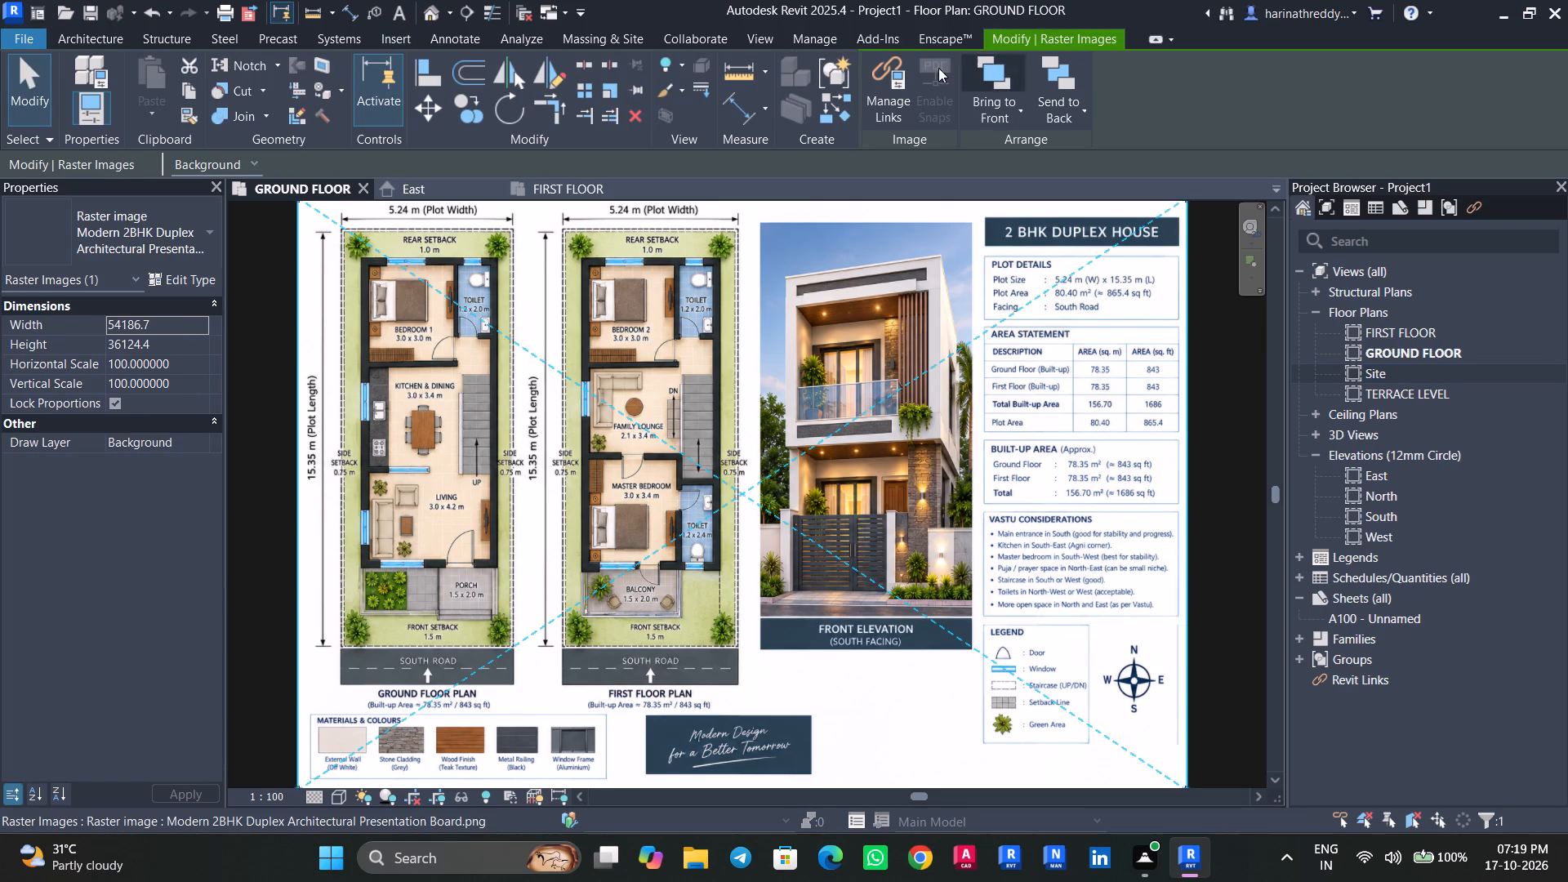
scroll(634, 498, up, 5)
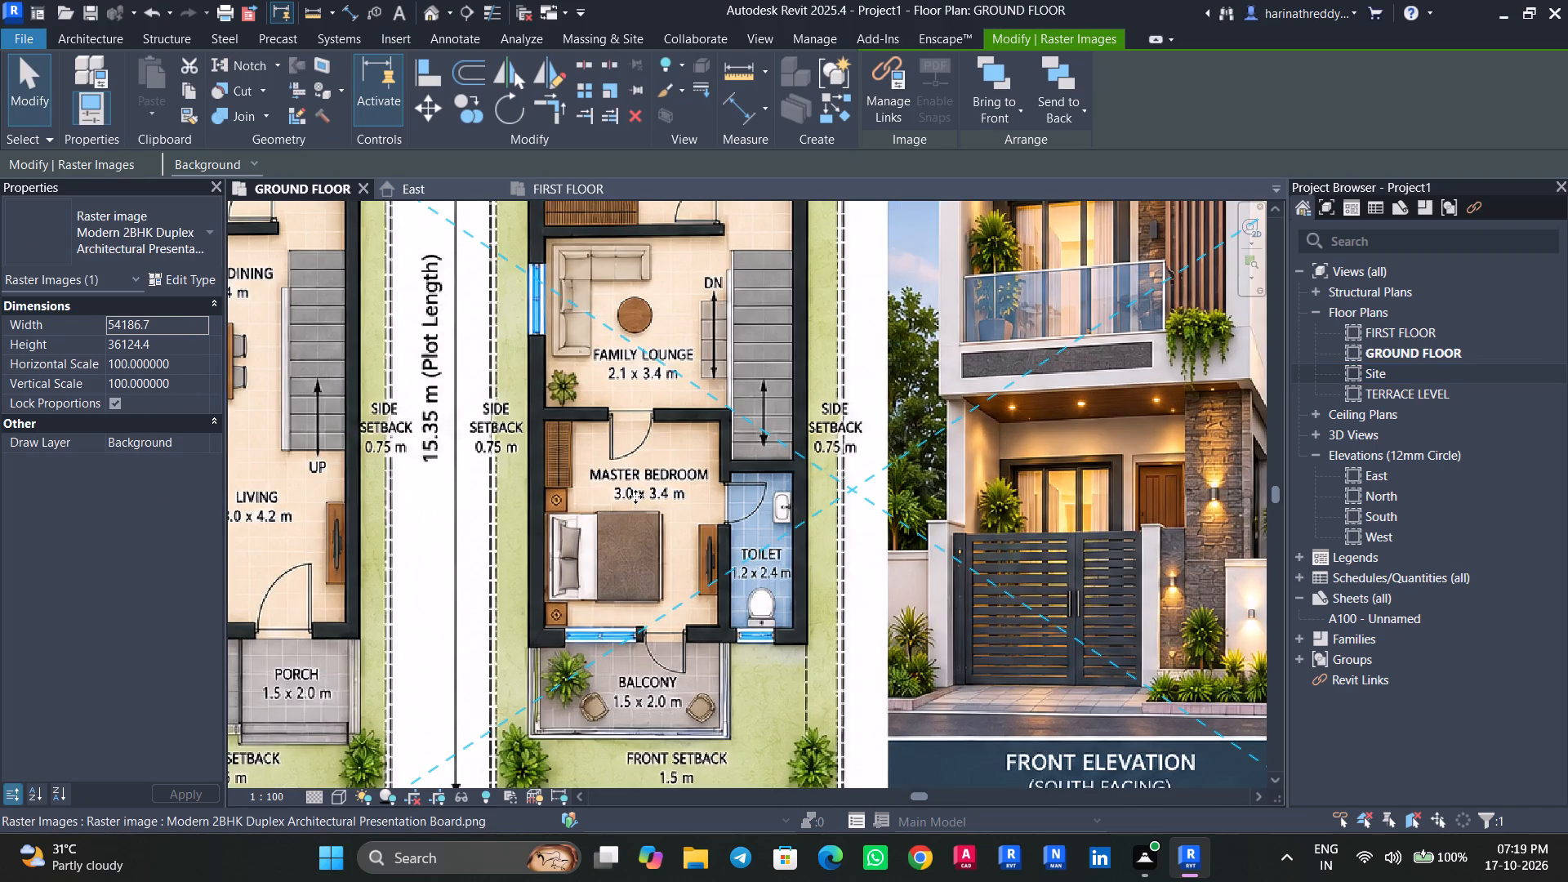
key(Escape)
key(Escape)
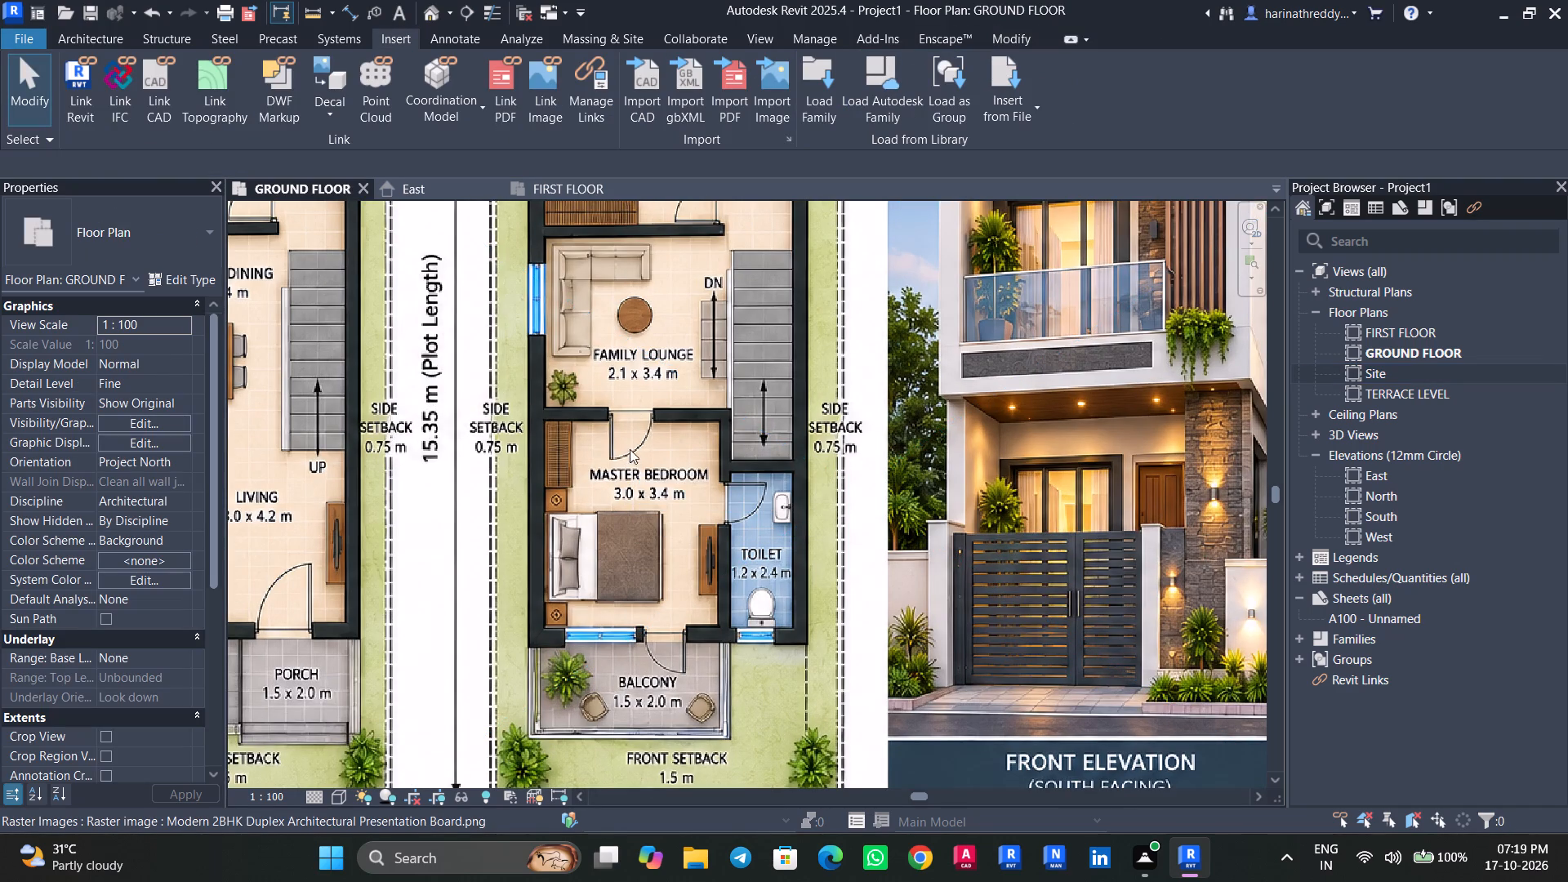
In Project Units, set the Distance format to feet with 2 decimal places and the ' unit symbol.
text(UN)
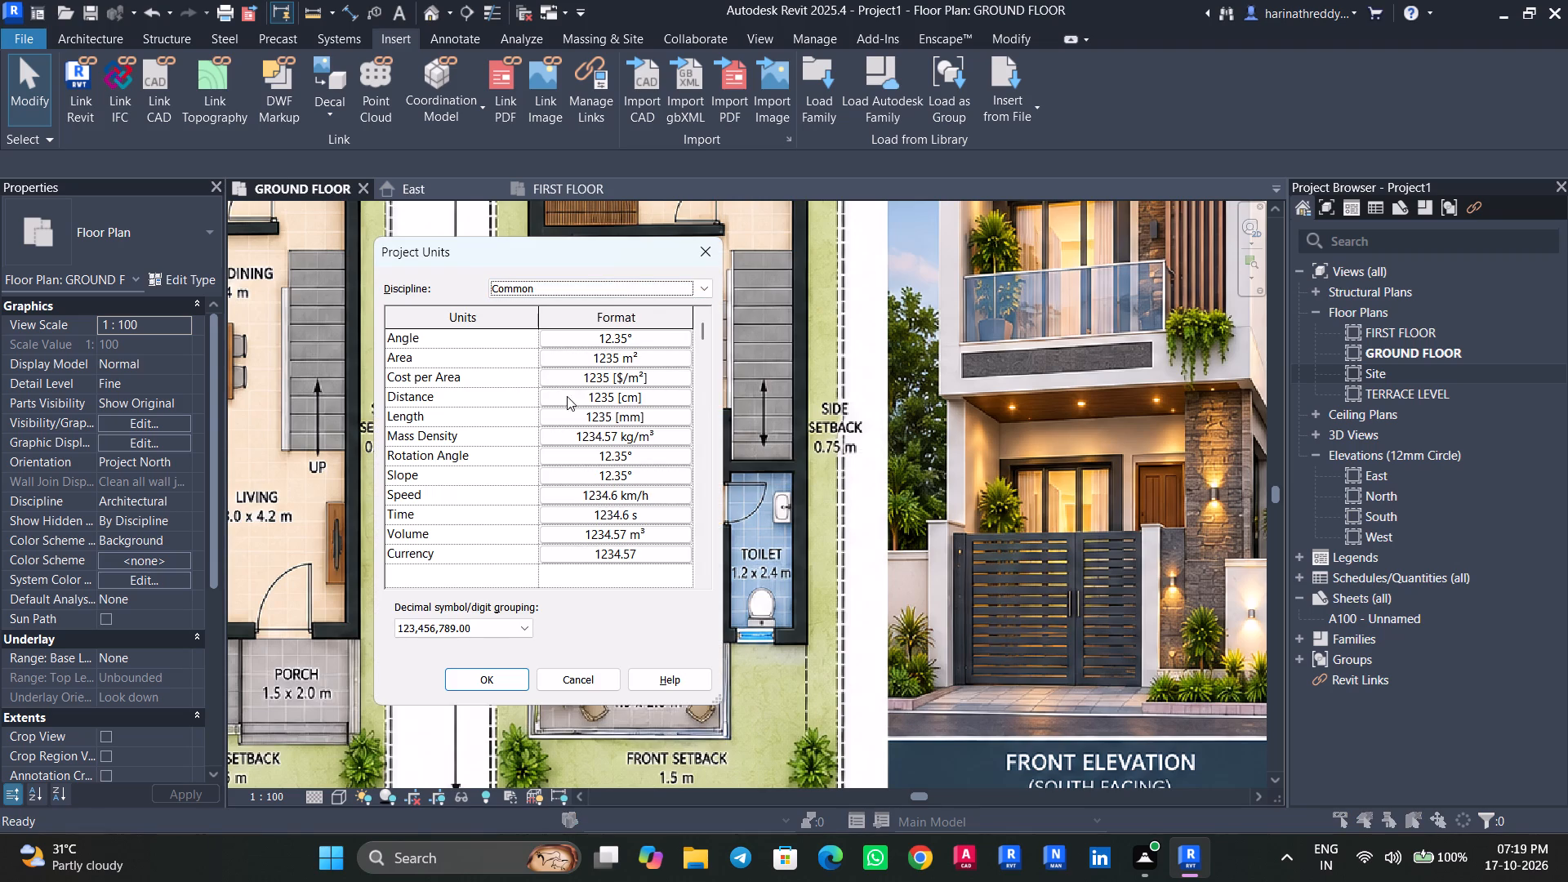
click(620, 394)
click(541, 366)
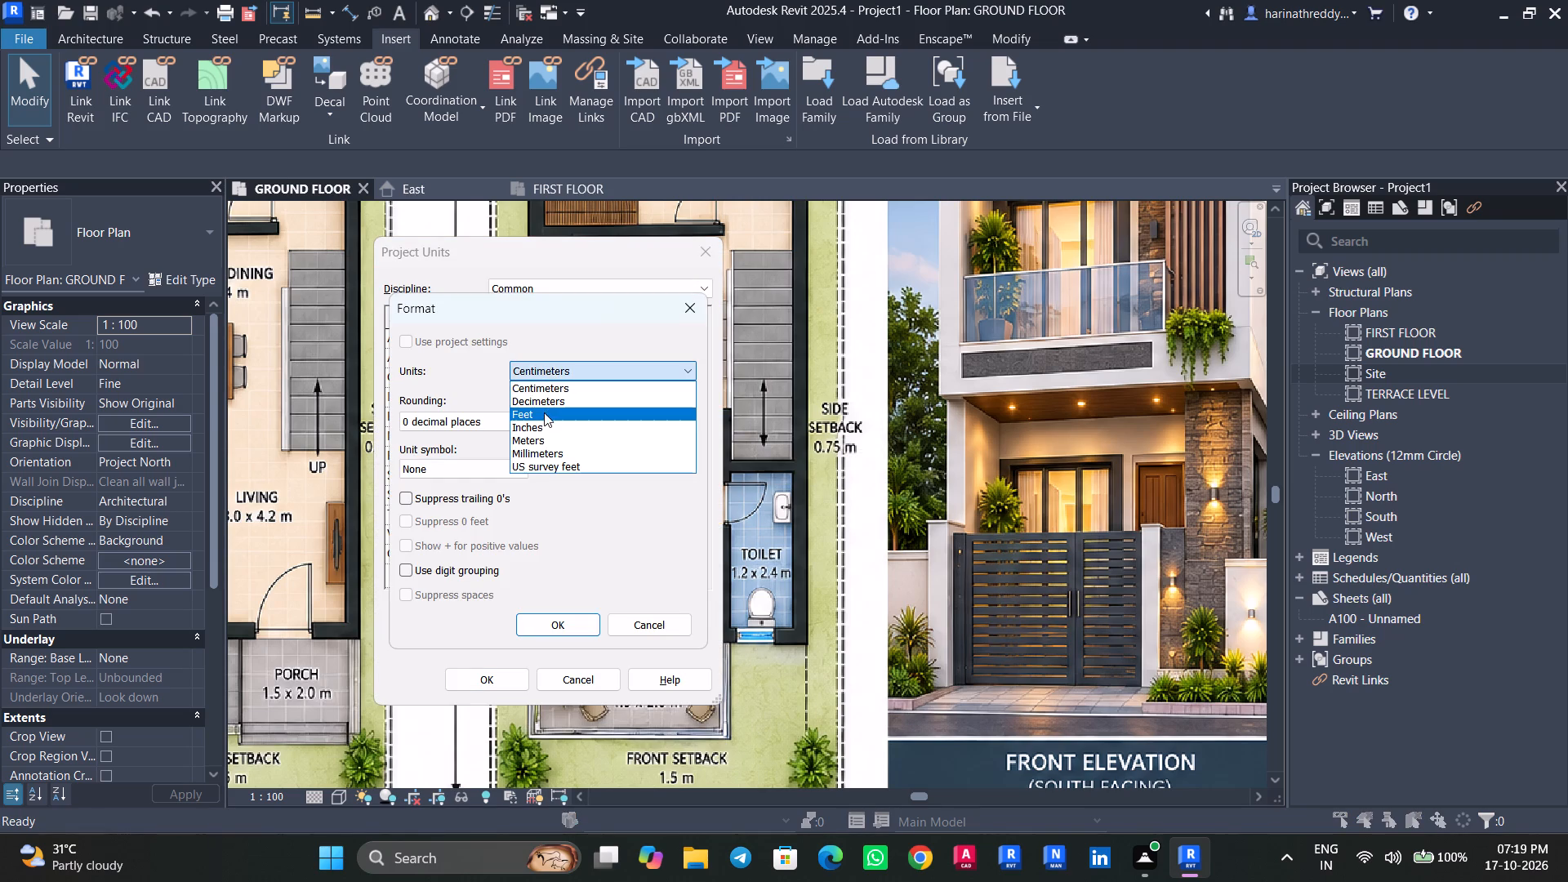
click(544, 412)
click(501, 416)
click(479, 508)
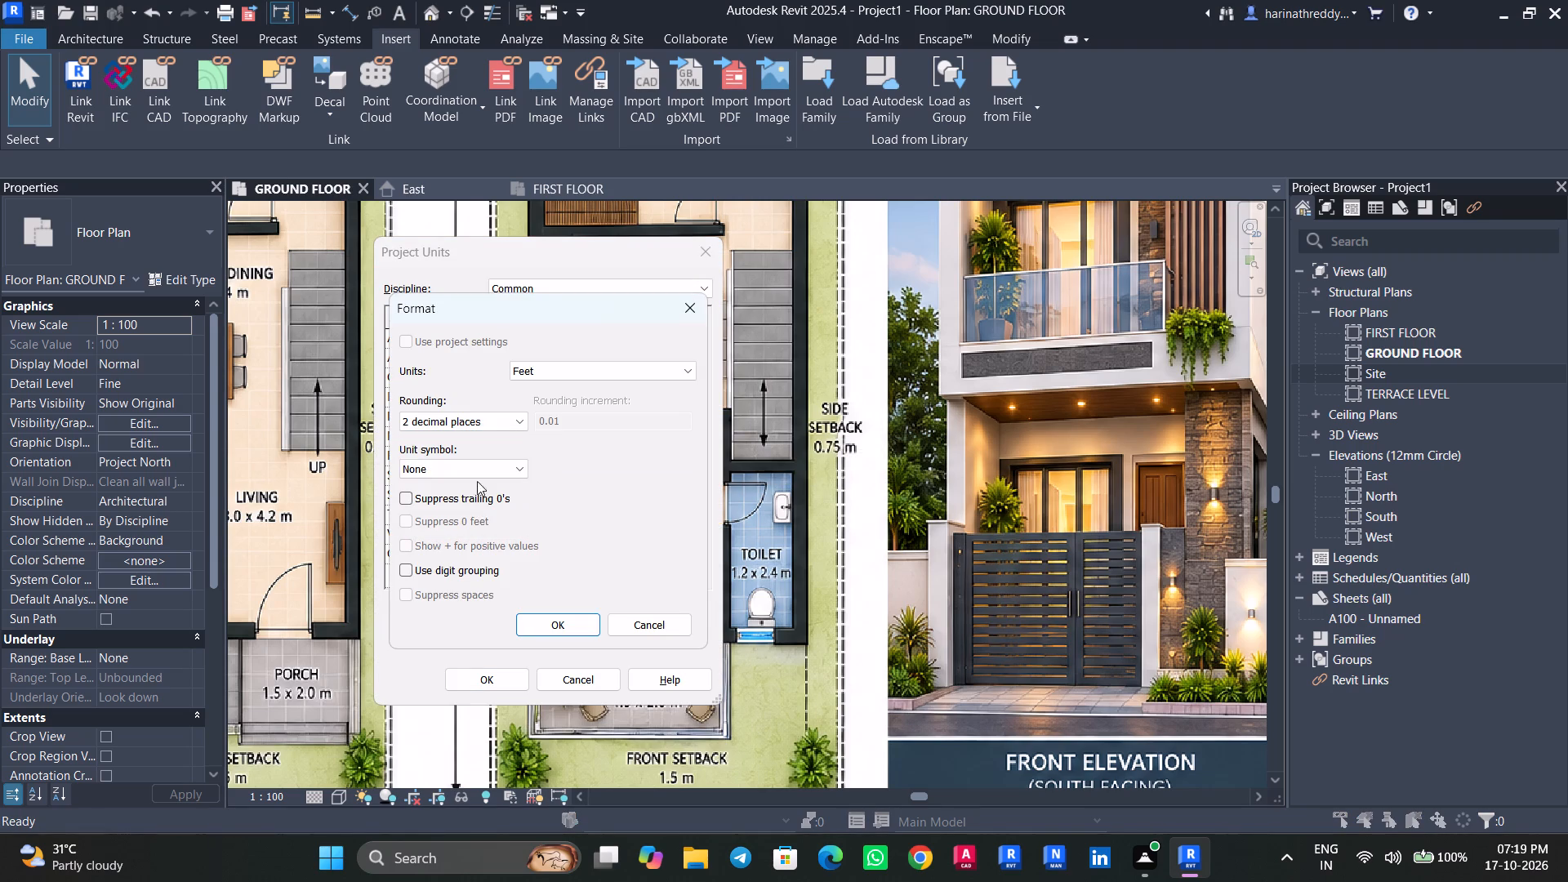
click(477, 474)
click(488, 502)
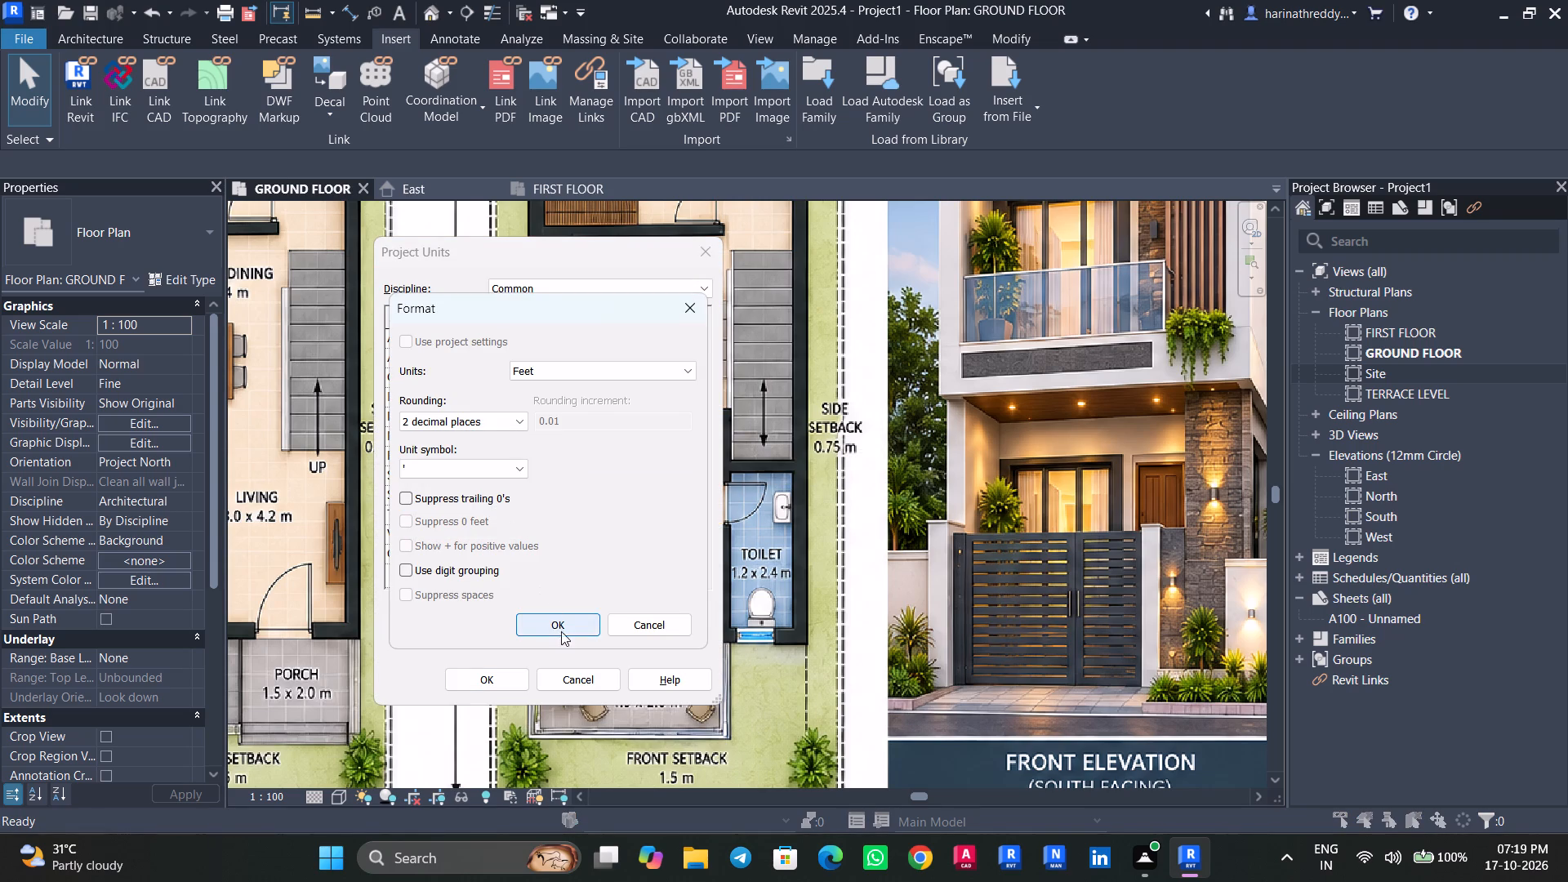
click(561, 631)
Set the project Length format to meters with 1 decimal place.
click(659, 415)
click(607, 371)
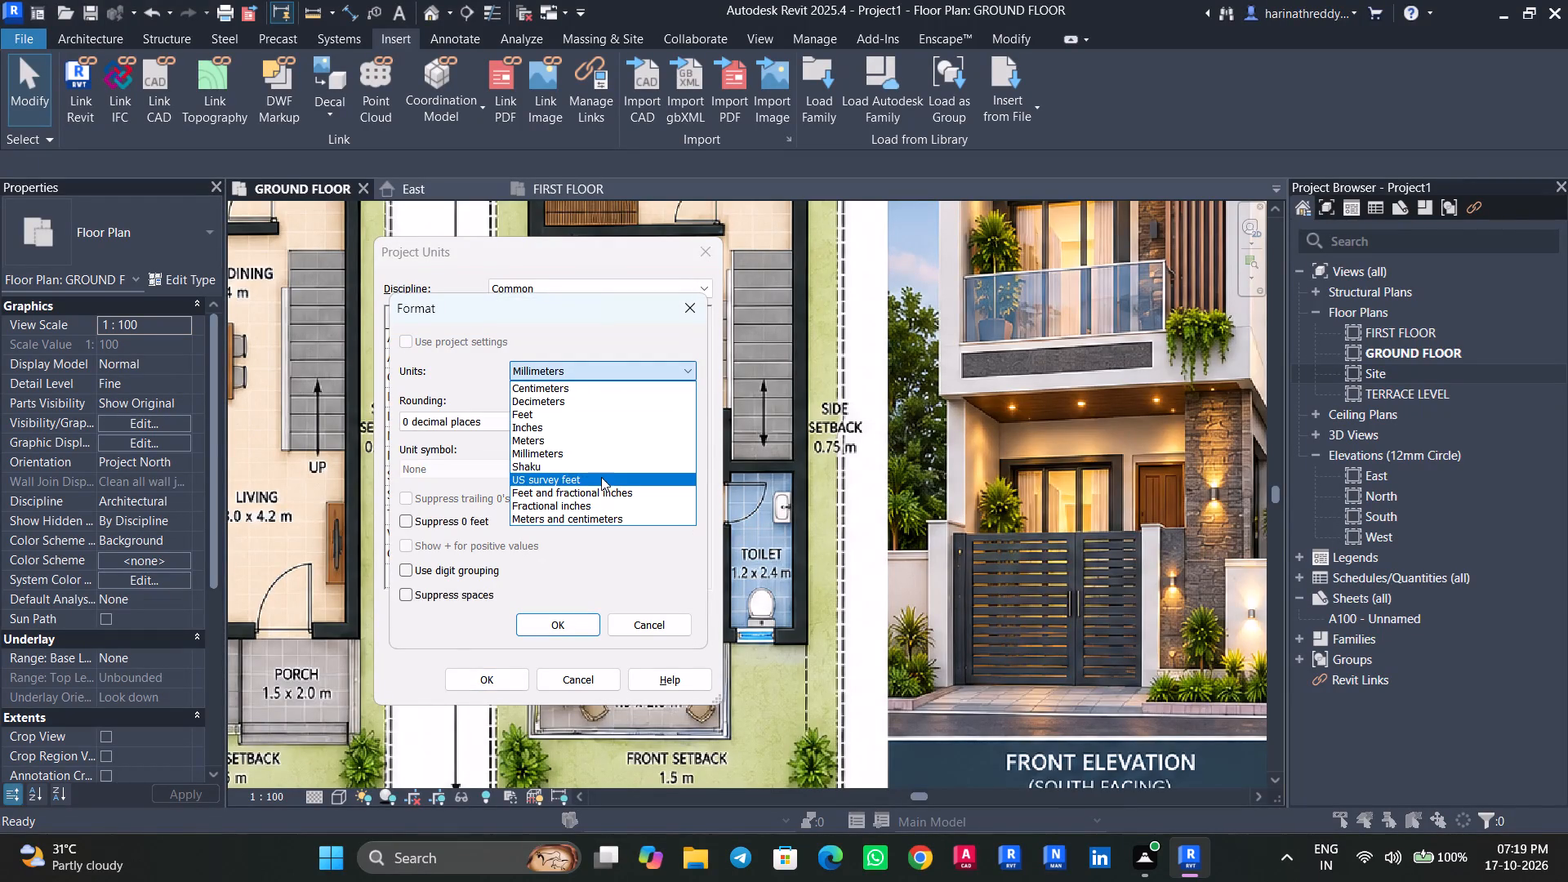
click(601, 443)
click(456, 428)
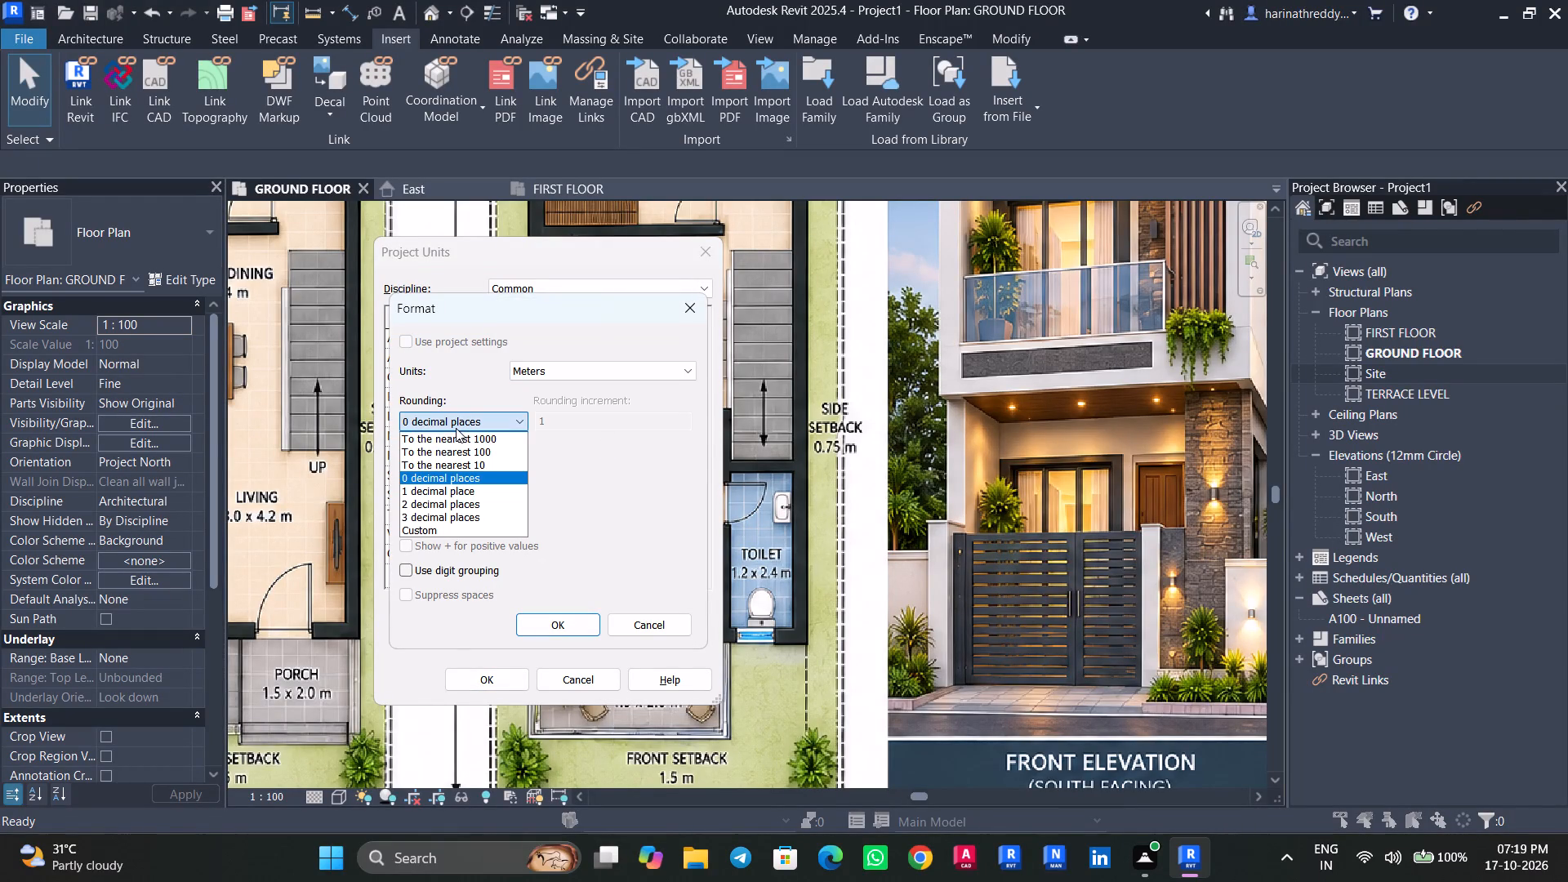
click(480, 496)
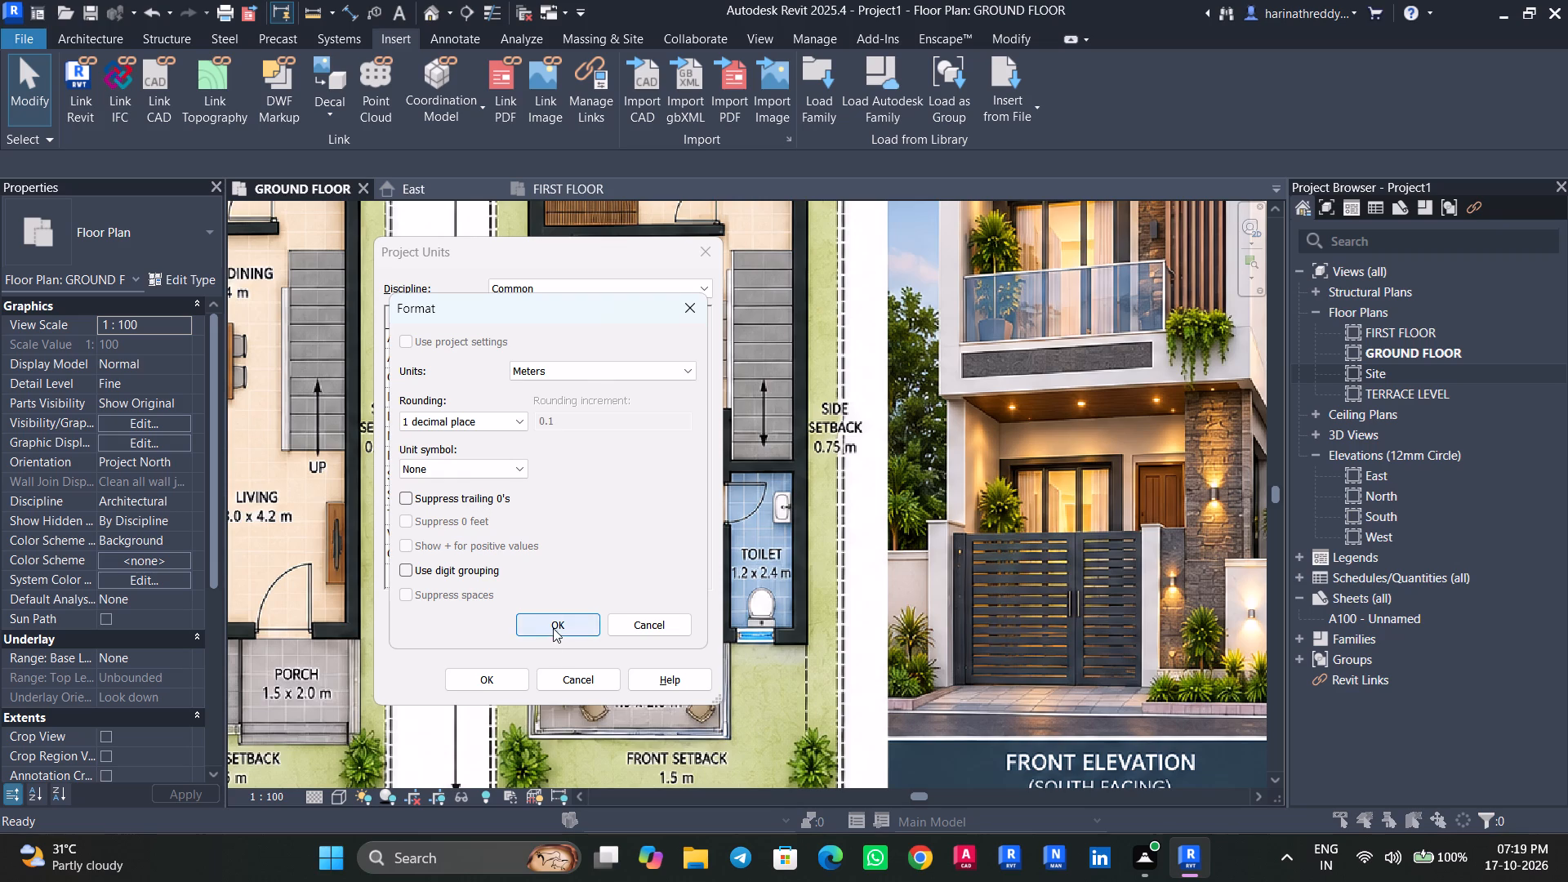
click(555, 612)
Set the Distance format to meters with 1 decimal place and the m symbol, and apply the project units.
click(663, 396)
click(473, 428)
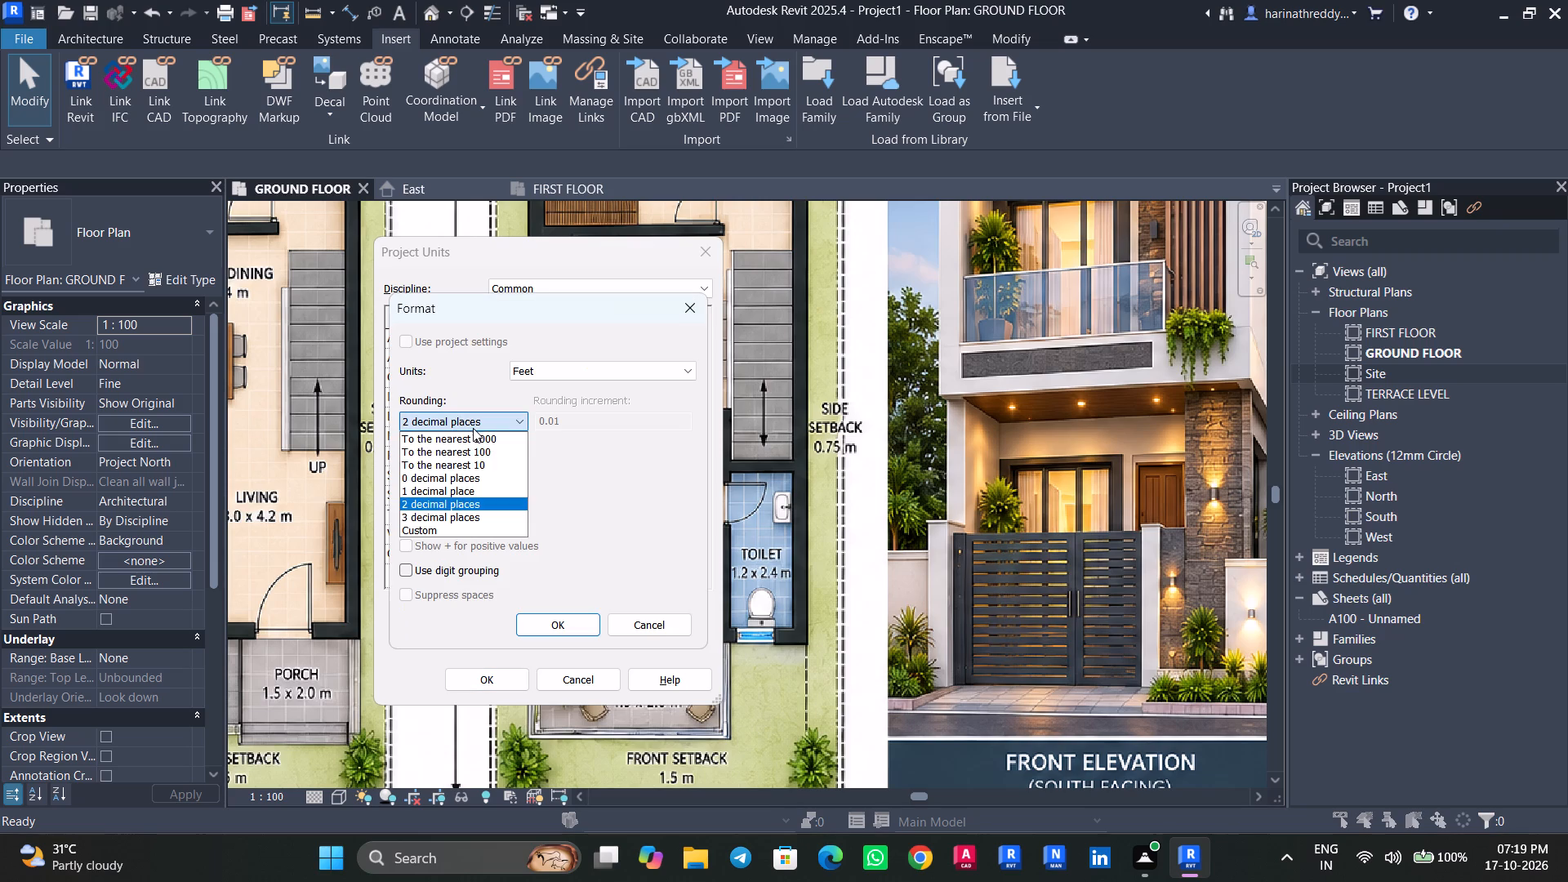
click(494, 496)
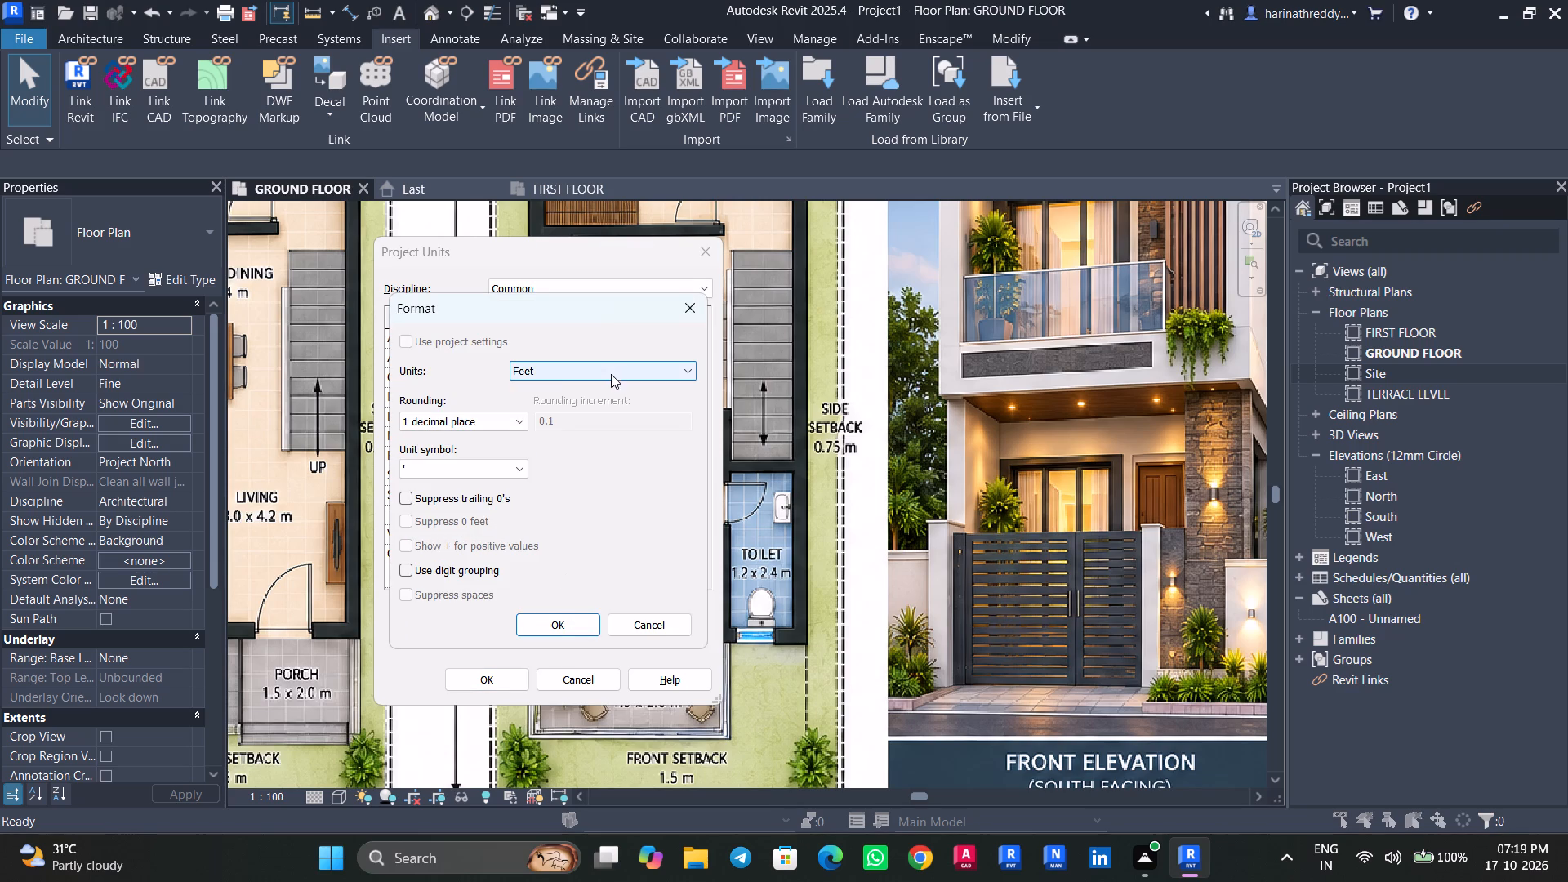
click(612, 373)
click(606, 439)
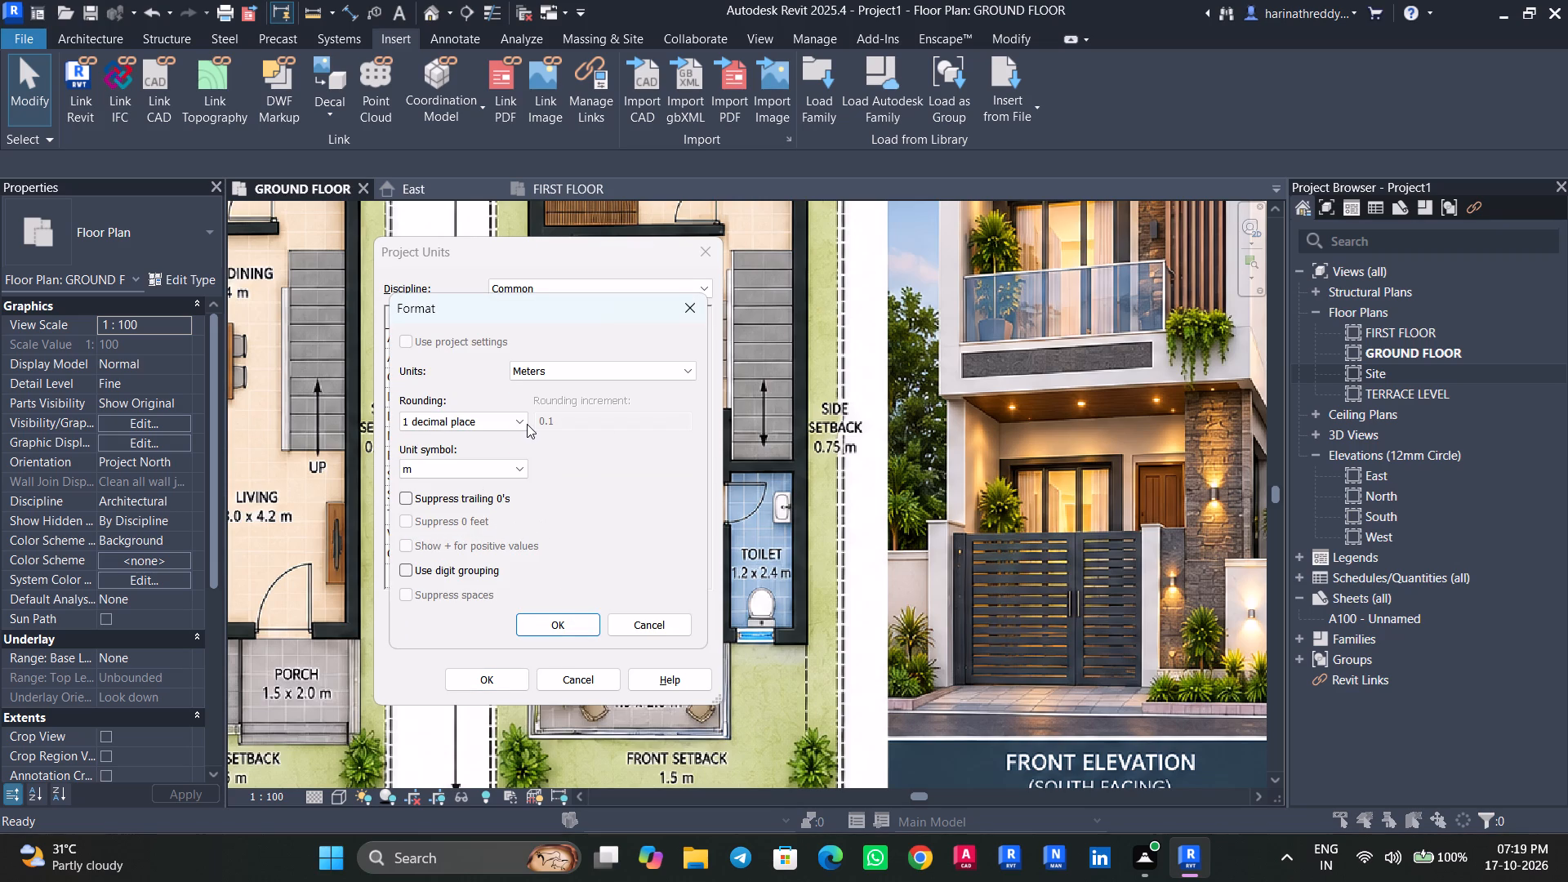
click(572, 623)
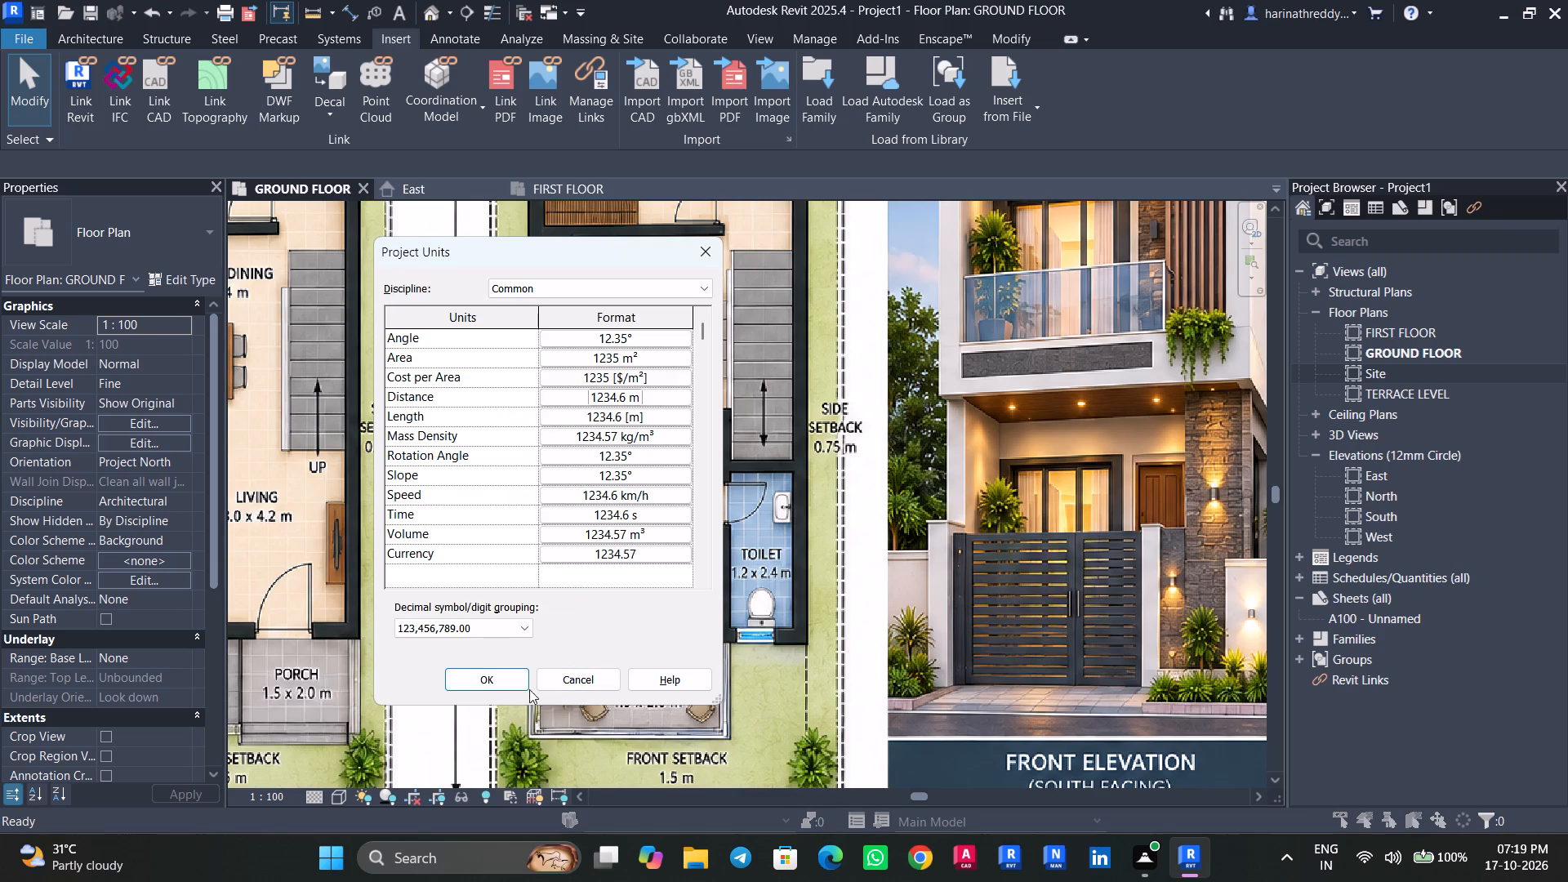
click(510, 680)
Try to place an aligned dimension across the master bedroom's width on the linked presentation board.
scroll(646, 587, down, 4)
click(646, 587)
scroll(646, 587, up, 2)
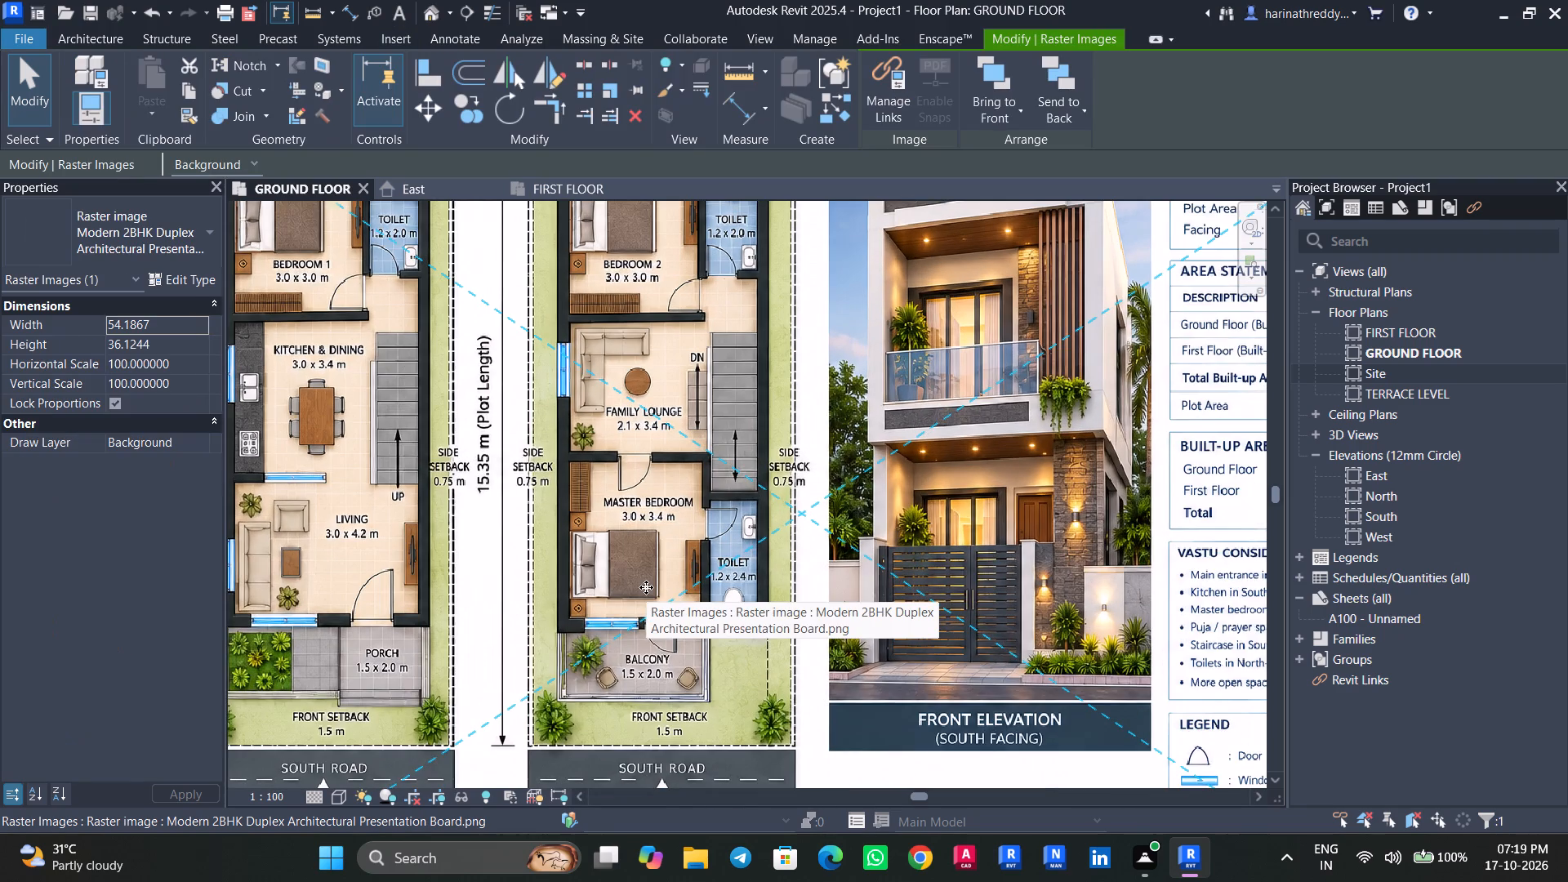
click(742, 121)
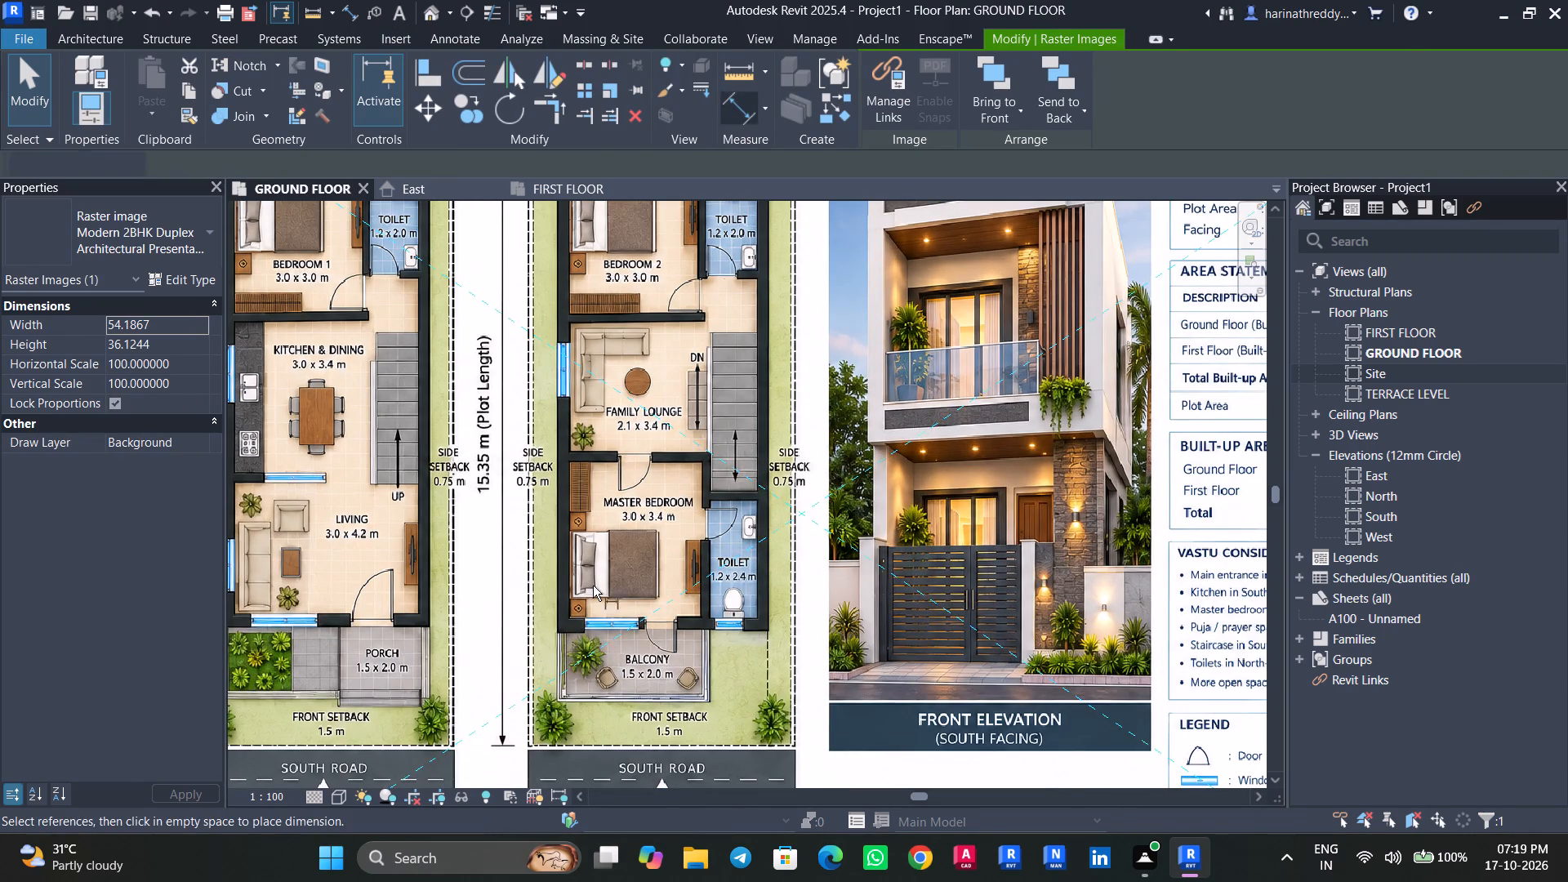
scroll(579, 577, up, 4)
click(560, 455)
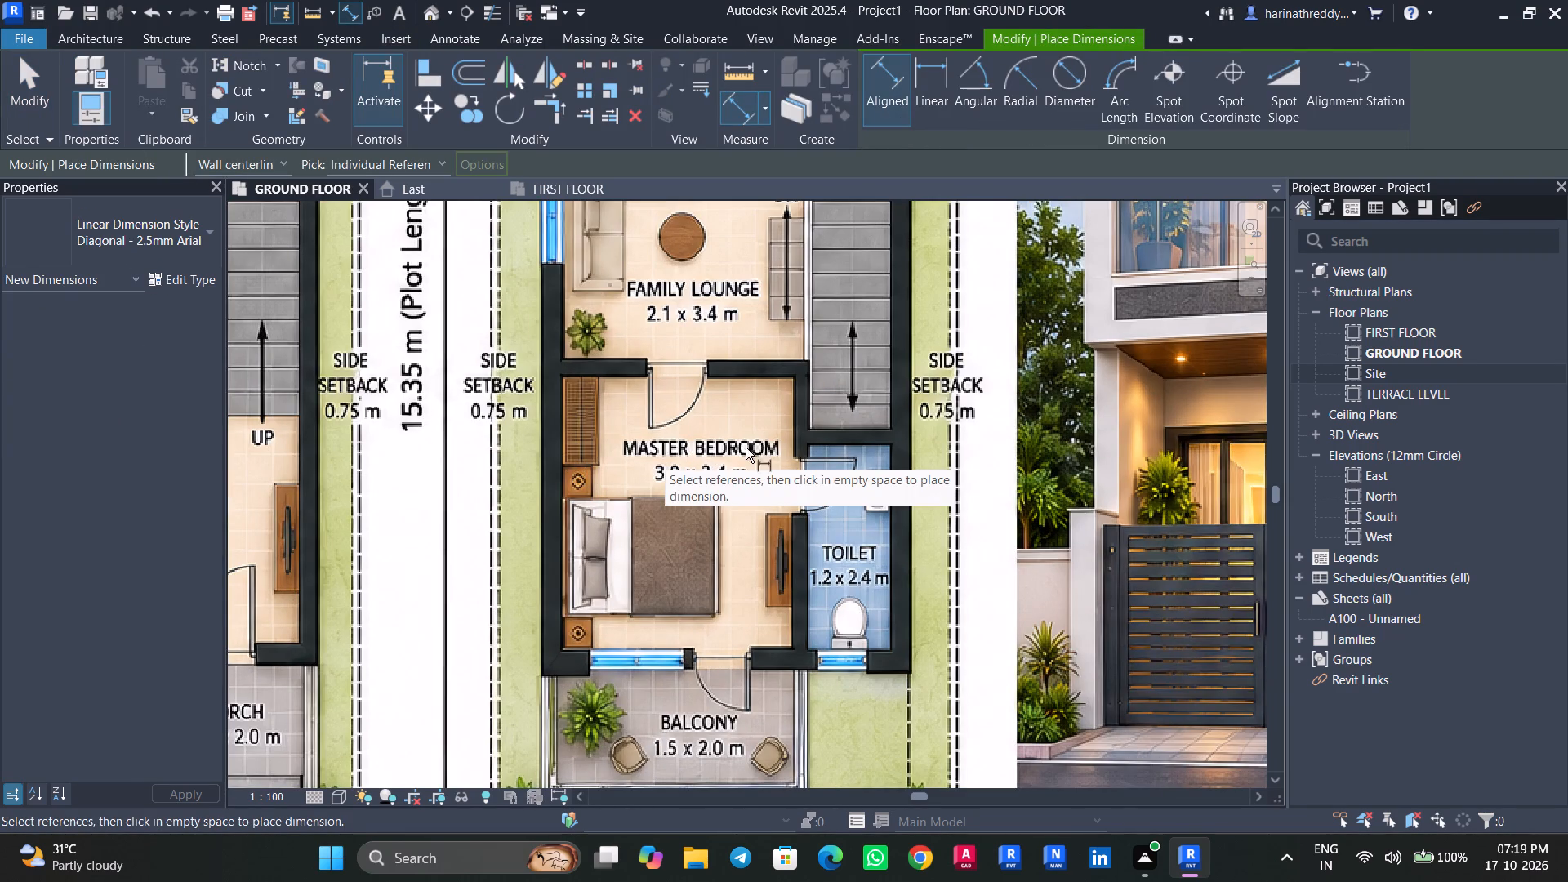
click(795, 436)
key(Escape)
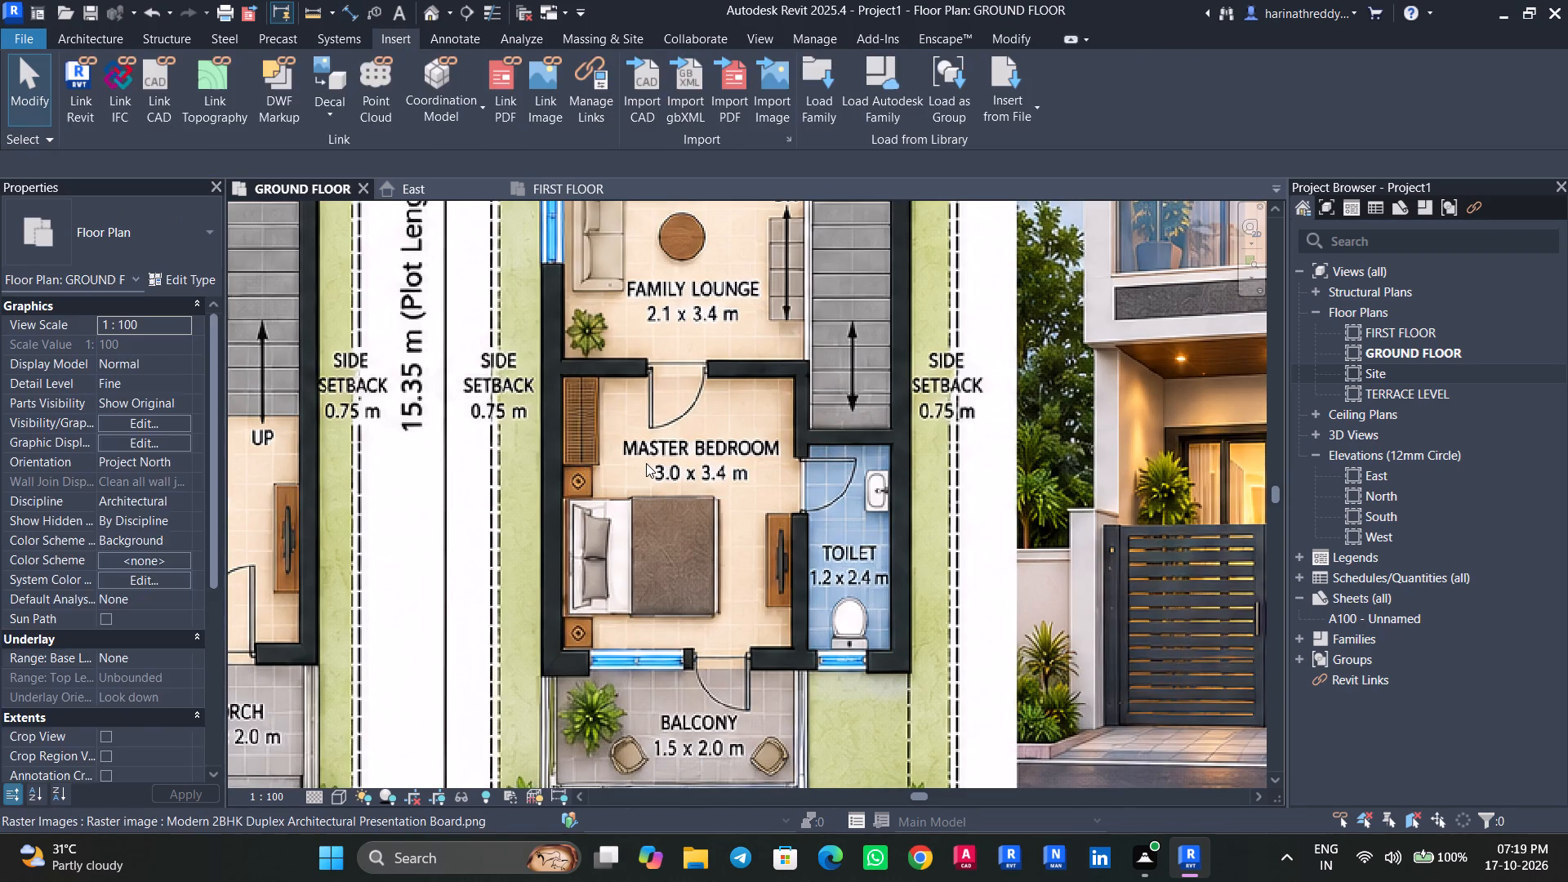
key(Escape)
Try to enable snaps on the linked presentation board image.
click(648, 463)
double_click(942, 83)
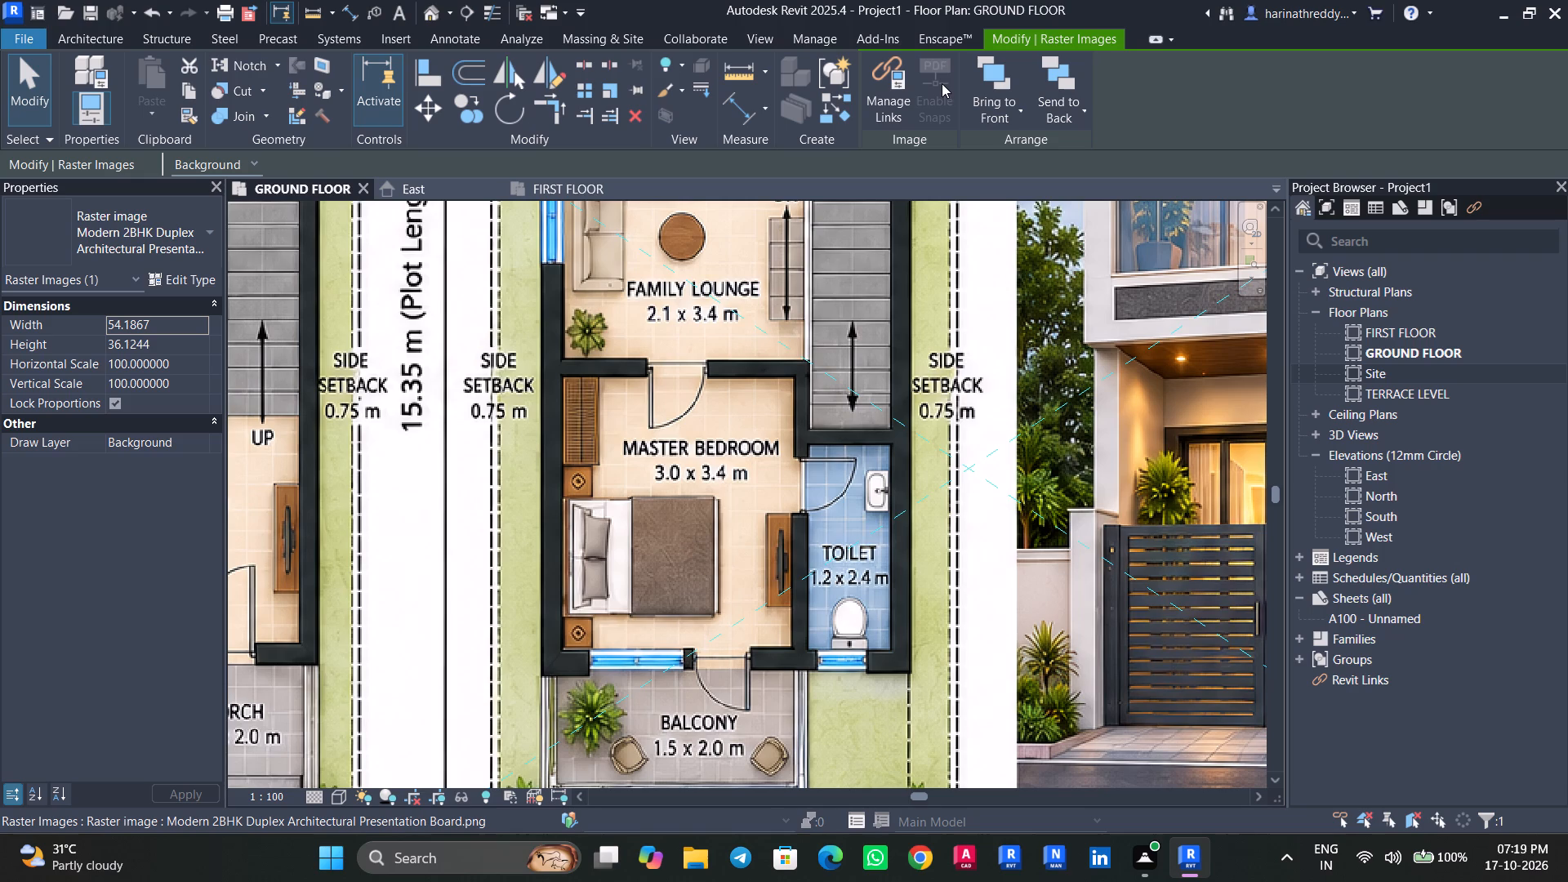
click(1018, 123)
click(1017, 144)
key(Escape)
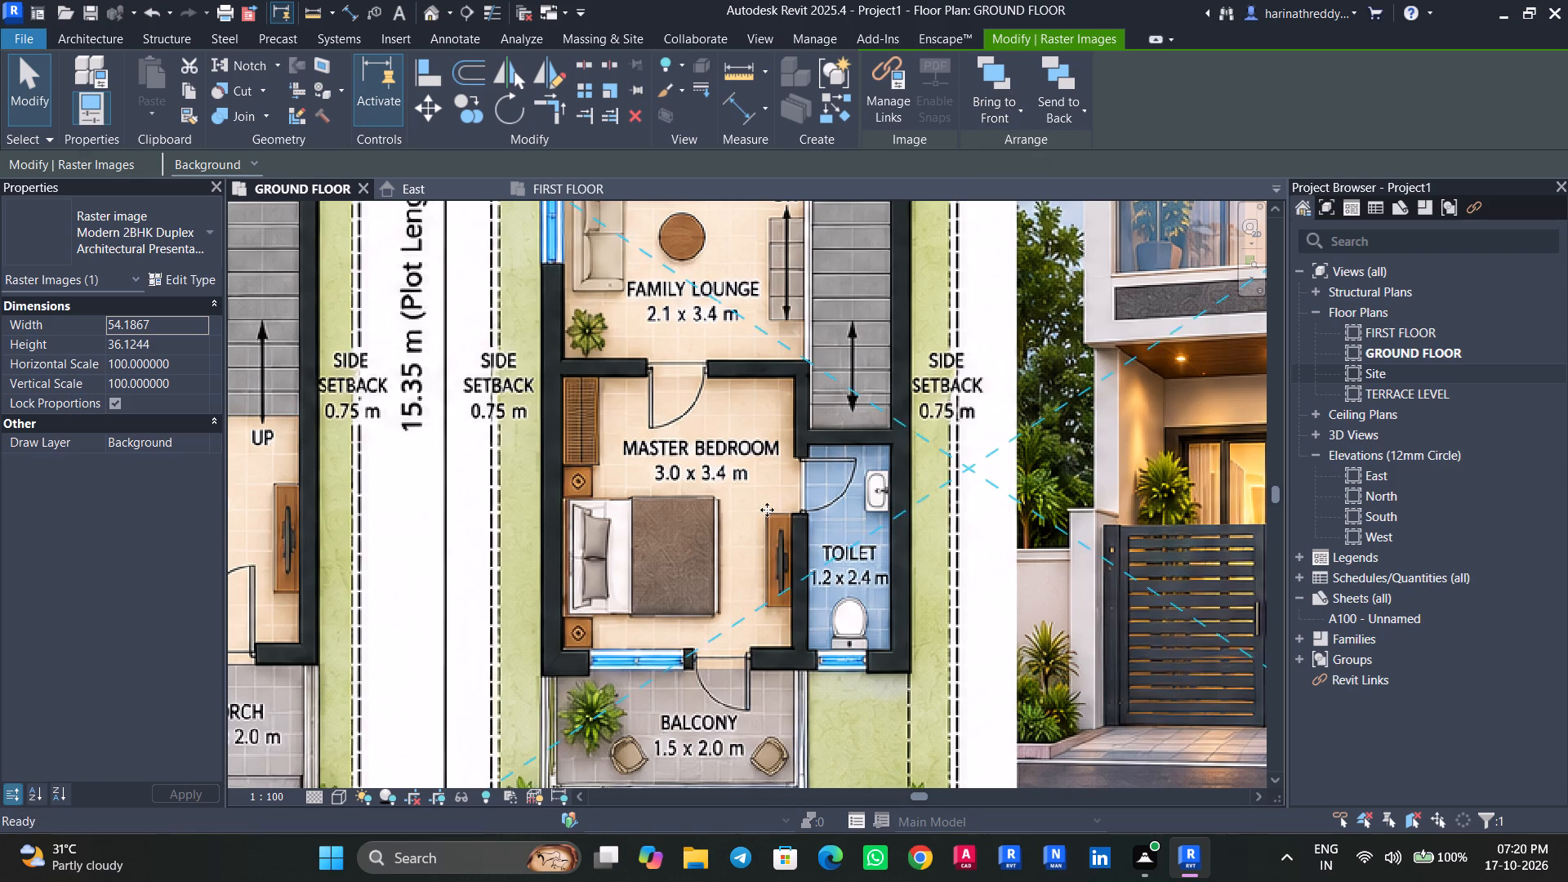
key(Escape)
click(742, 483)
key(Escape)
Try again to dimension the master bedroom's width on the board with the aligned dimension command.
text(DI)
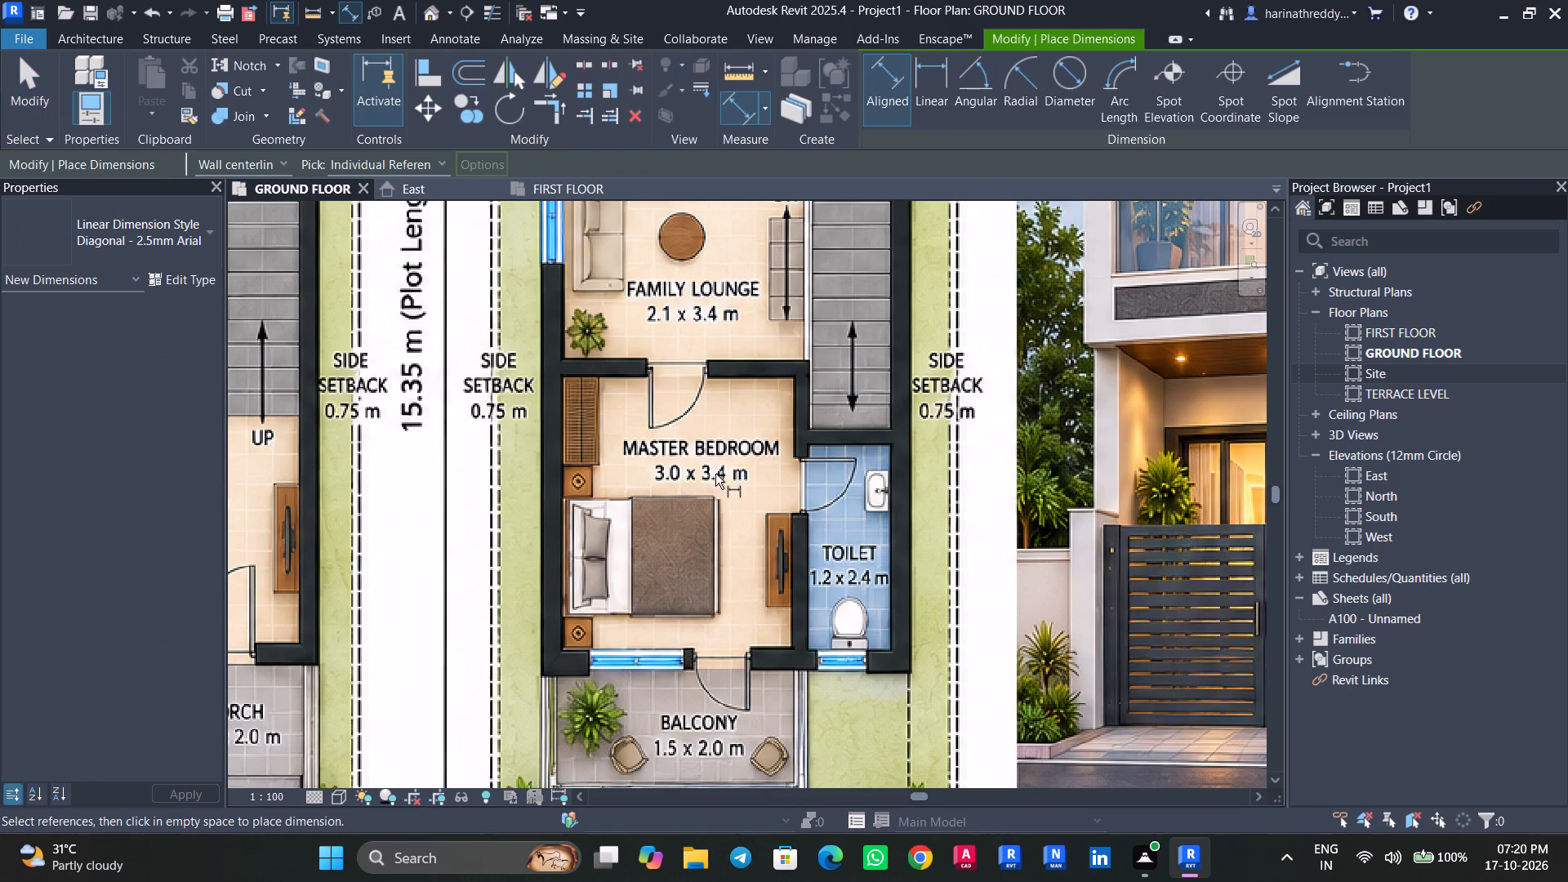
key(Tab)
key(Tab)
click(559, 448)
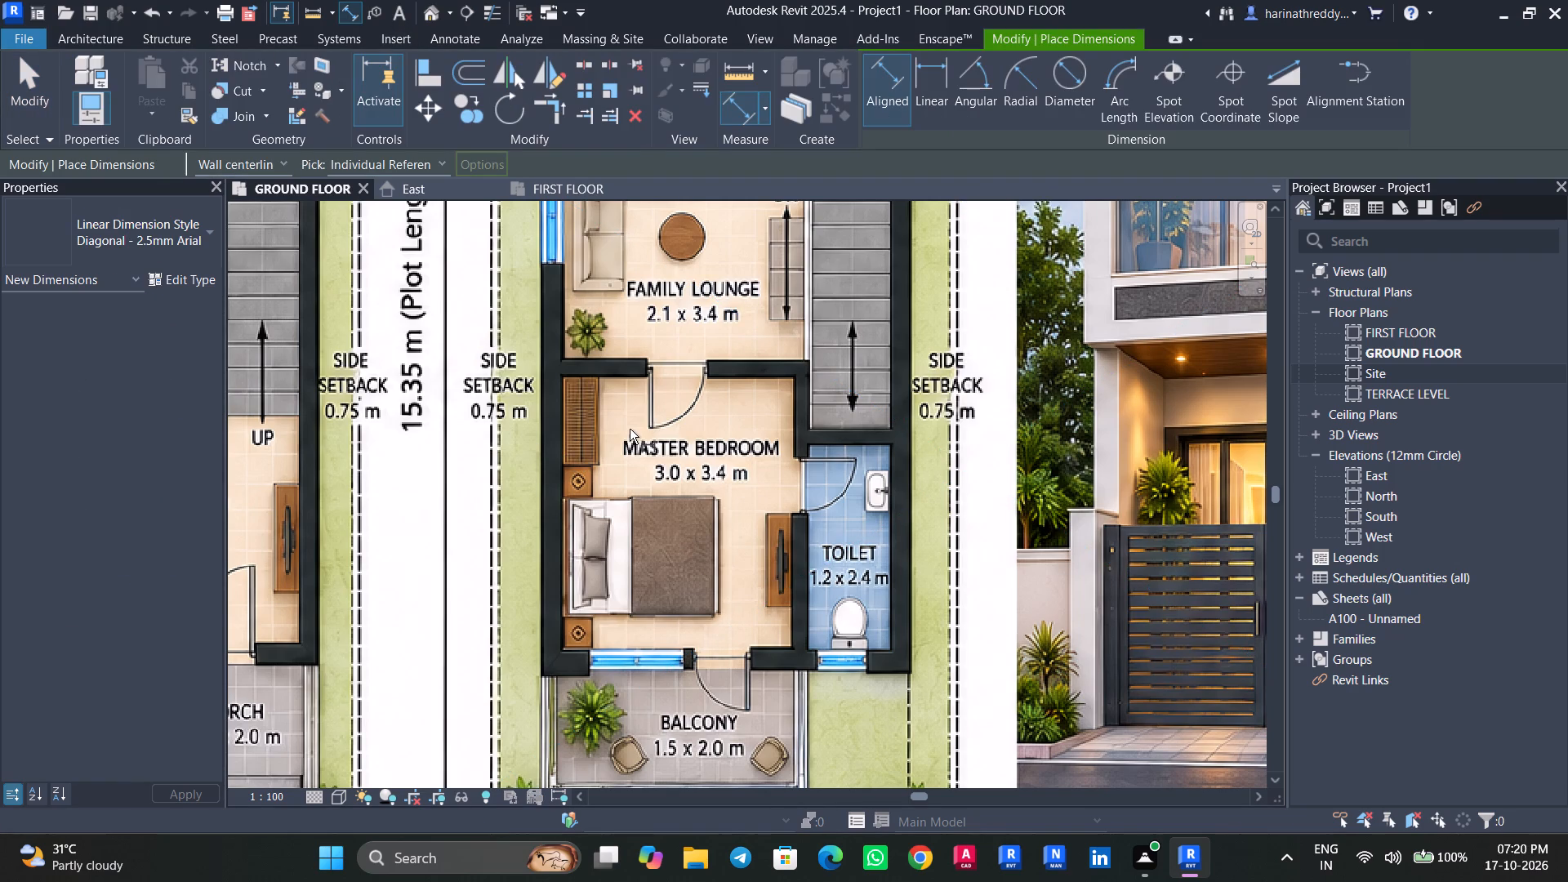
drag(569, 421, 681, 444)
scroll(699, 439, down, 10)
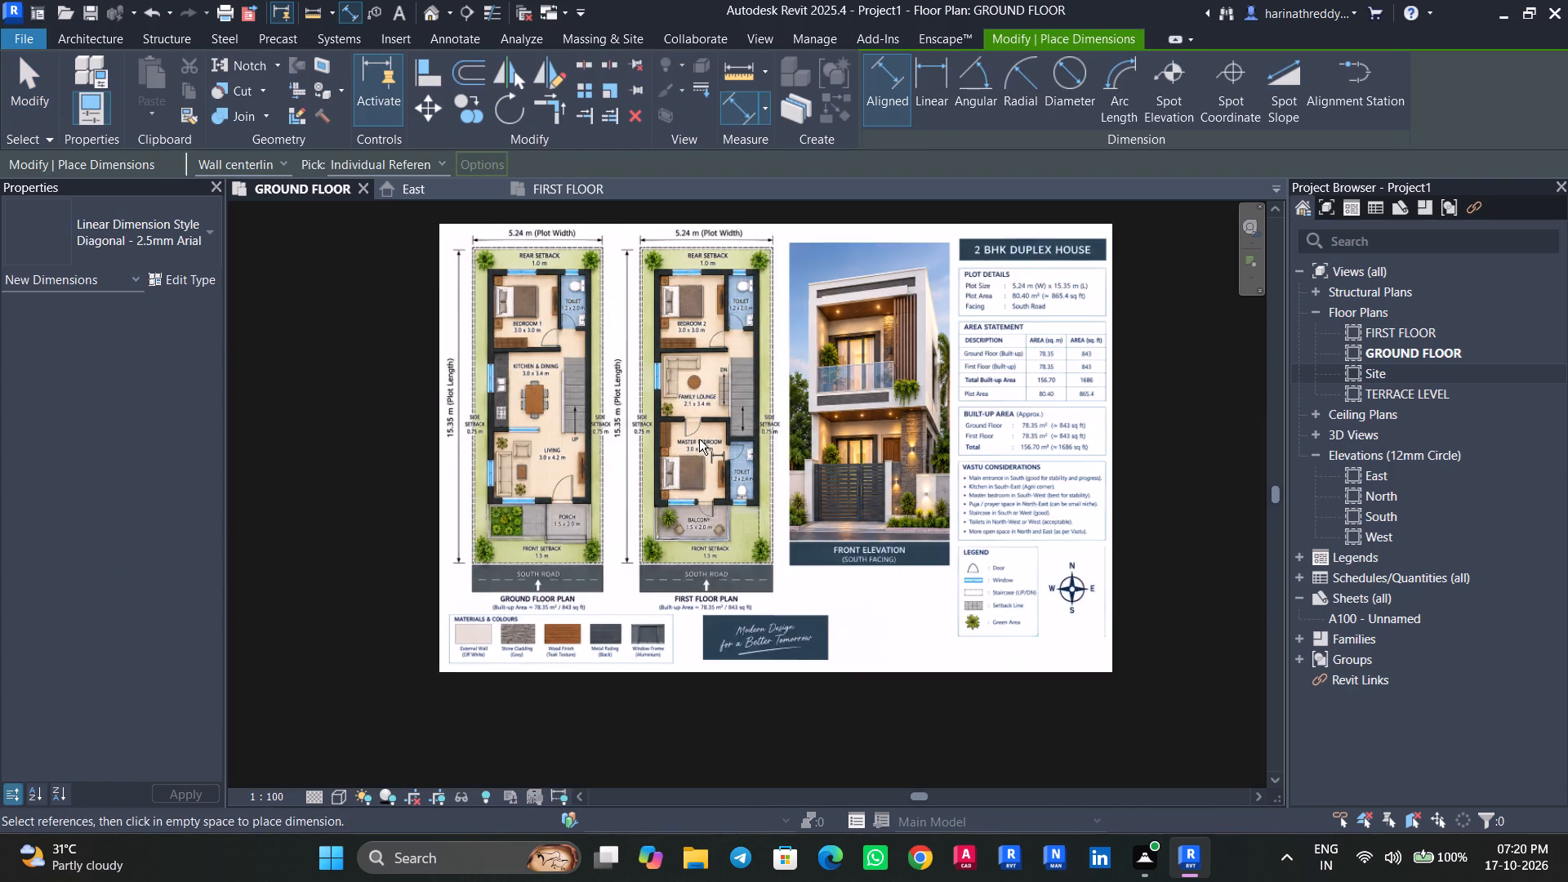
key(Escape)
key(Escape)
Start the Wall command and duplicate the wall type Wall-Ext_102Bwk-75Ins-100LBlk-12P as OUTTER WALL.
scroll(686, 425, up, 8)
middle_drag(686, 425, 706, 555)
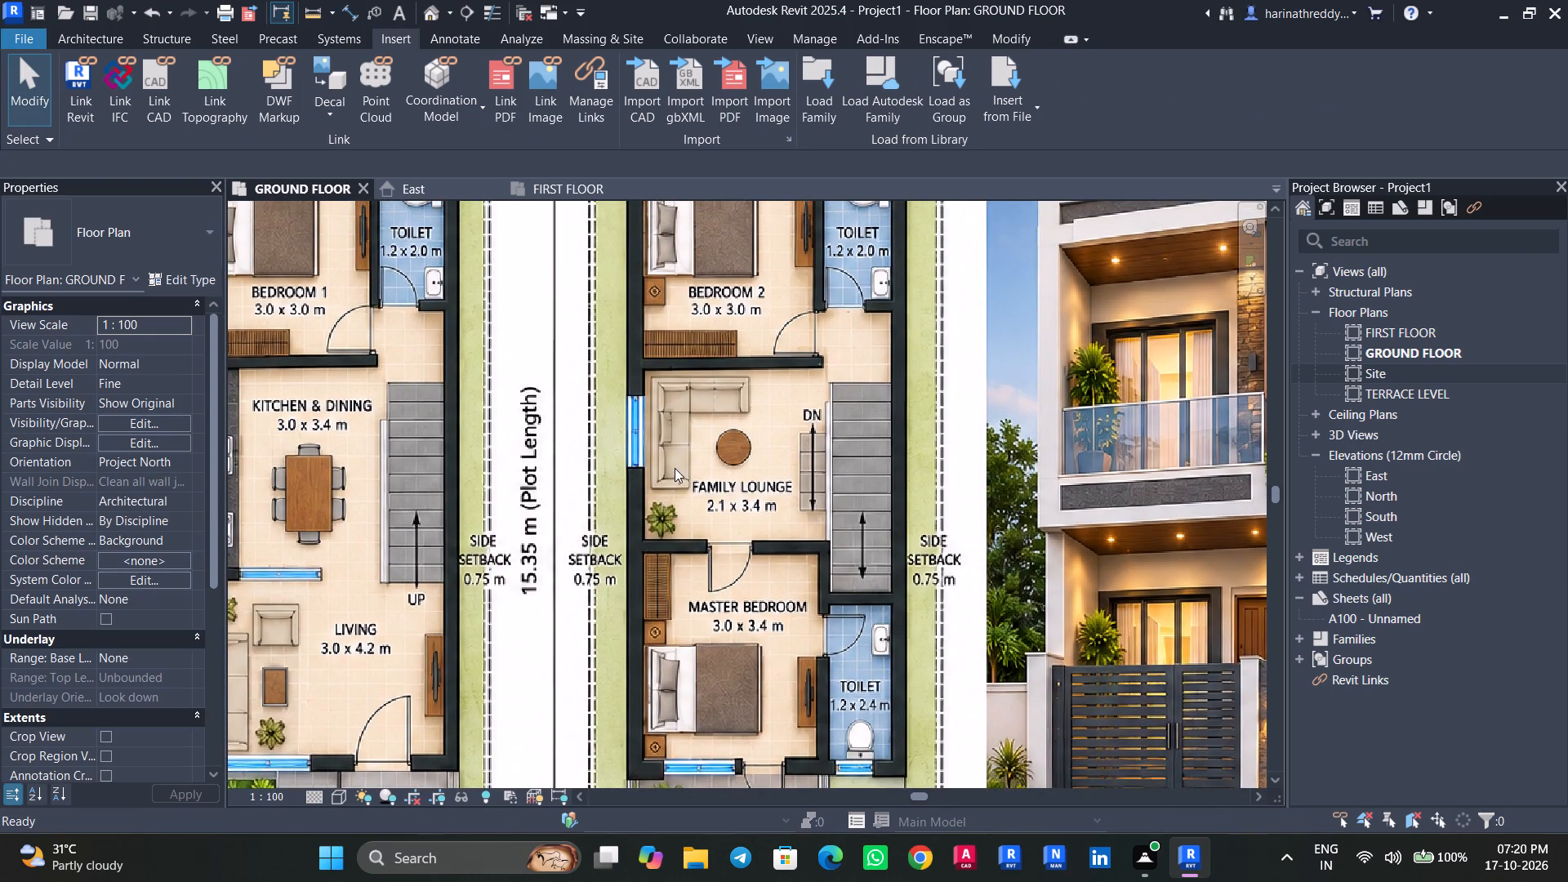
middle_drag(675, 468, 692, 468)
scroll(699, 468, down, 3)
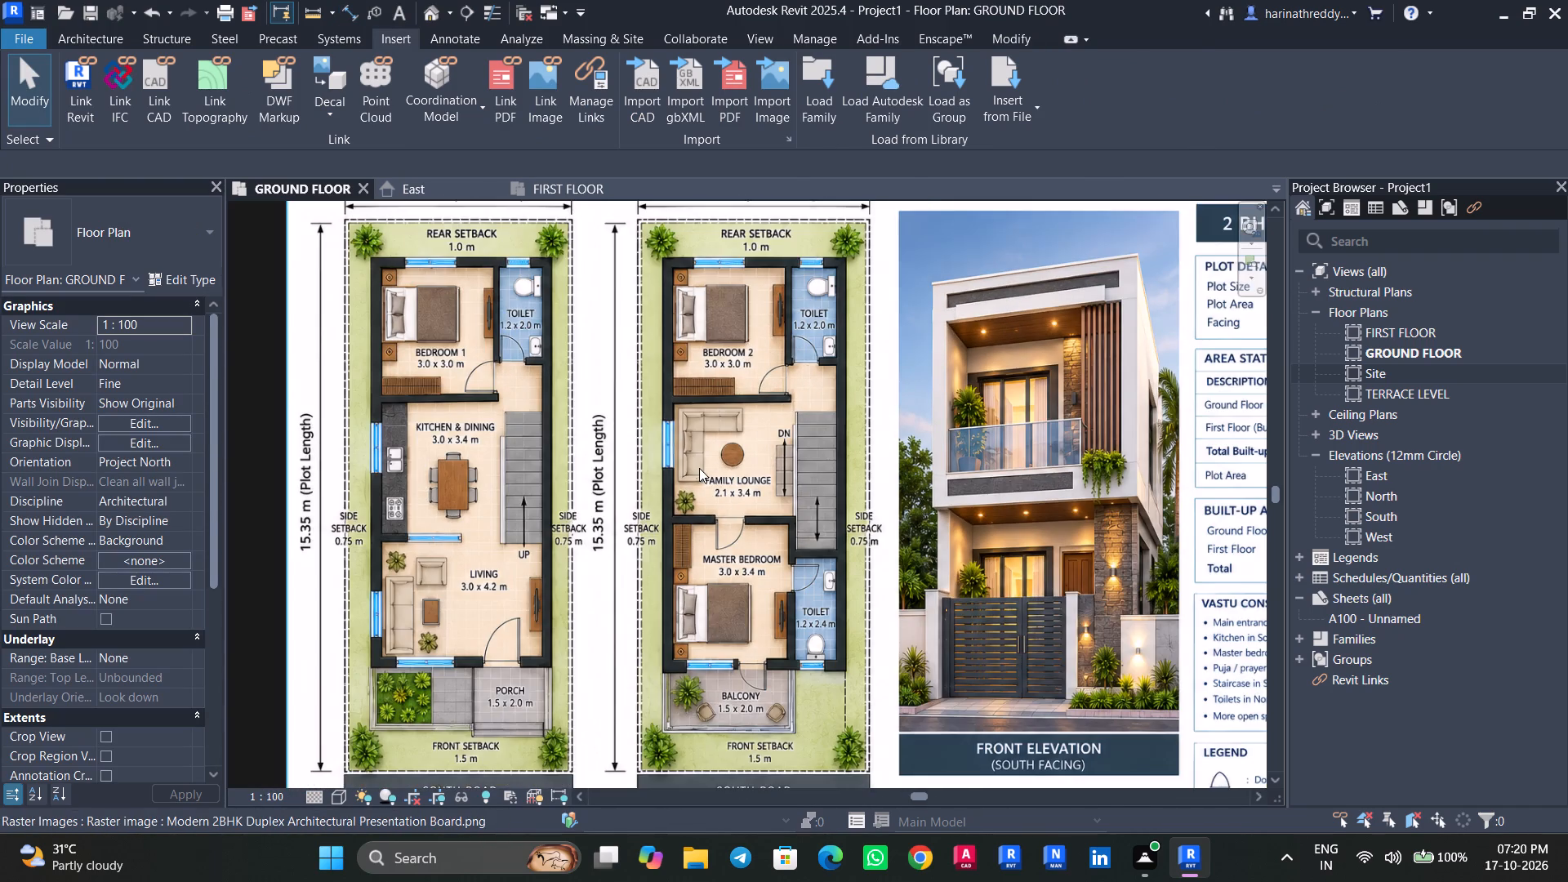
middle_drag(721, 497, 755, 457)
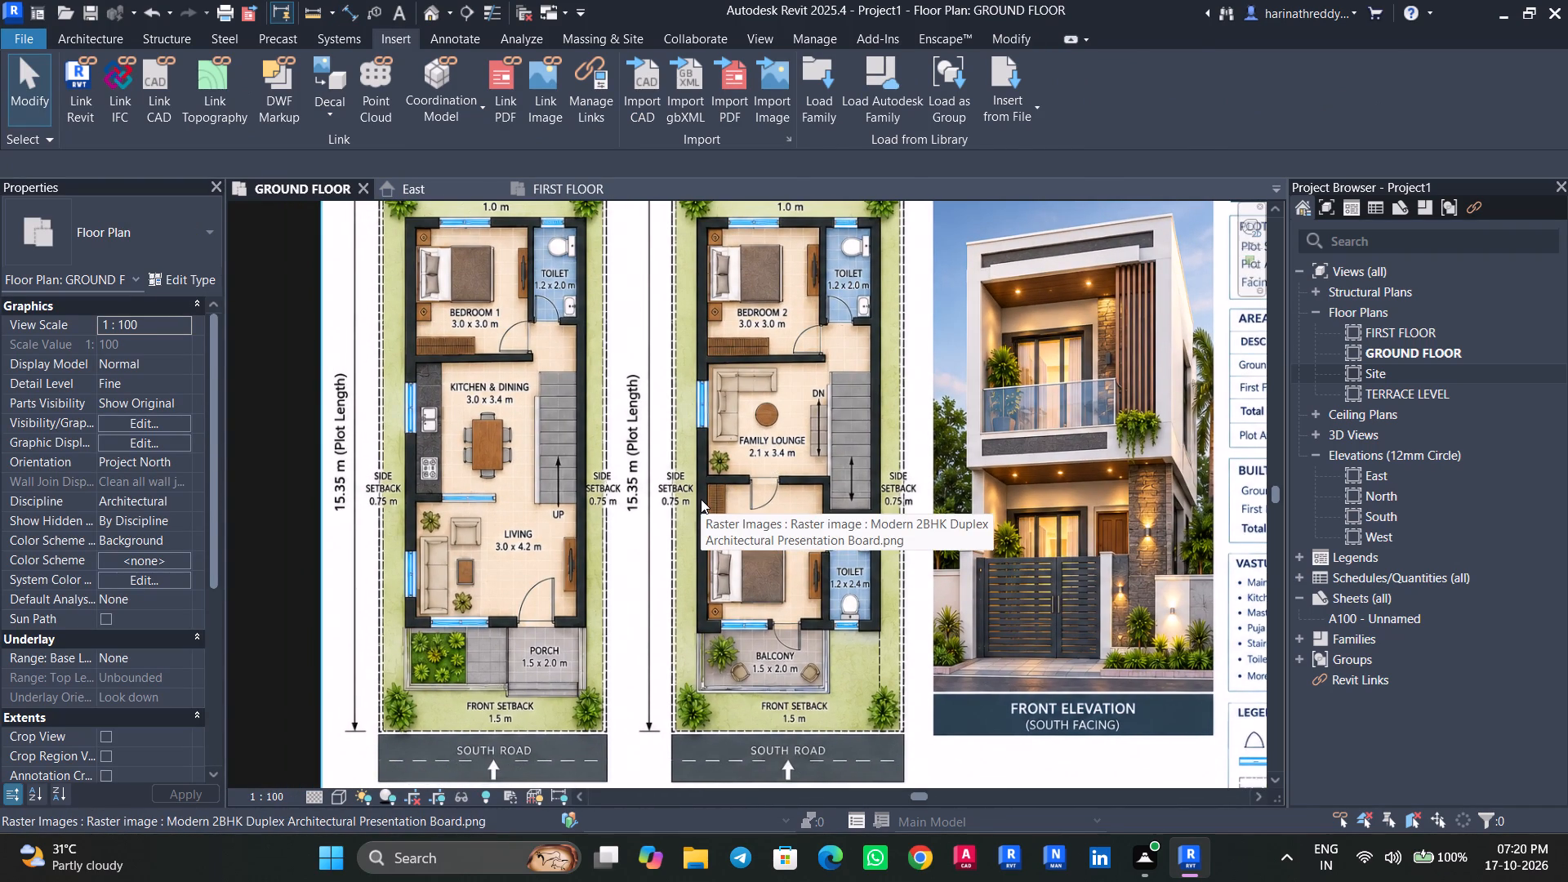
text(WA)
click(100, 208)
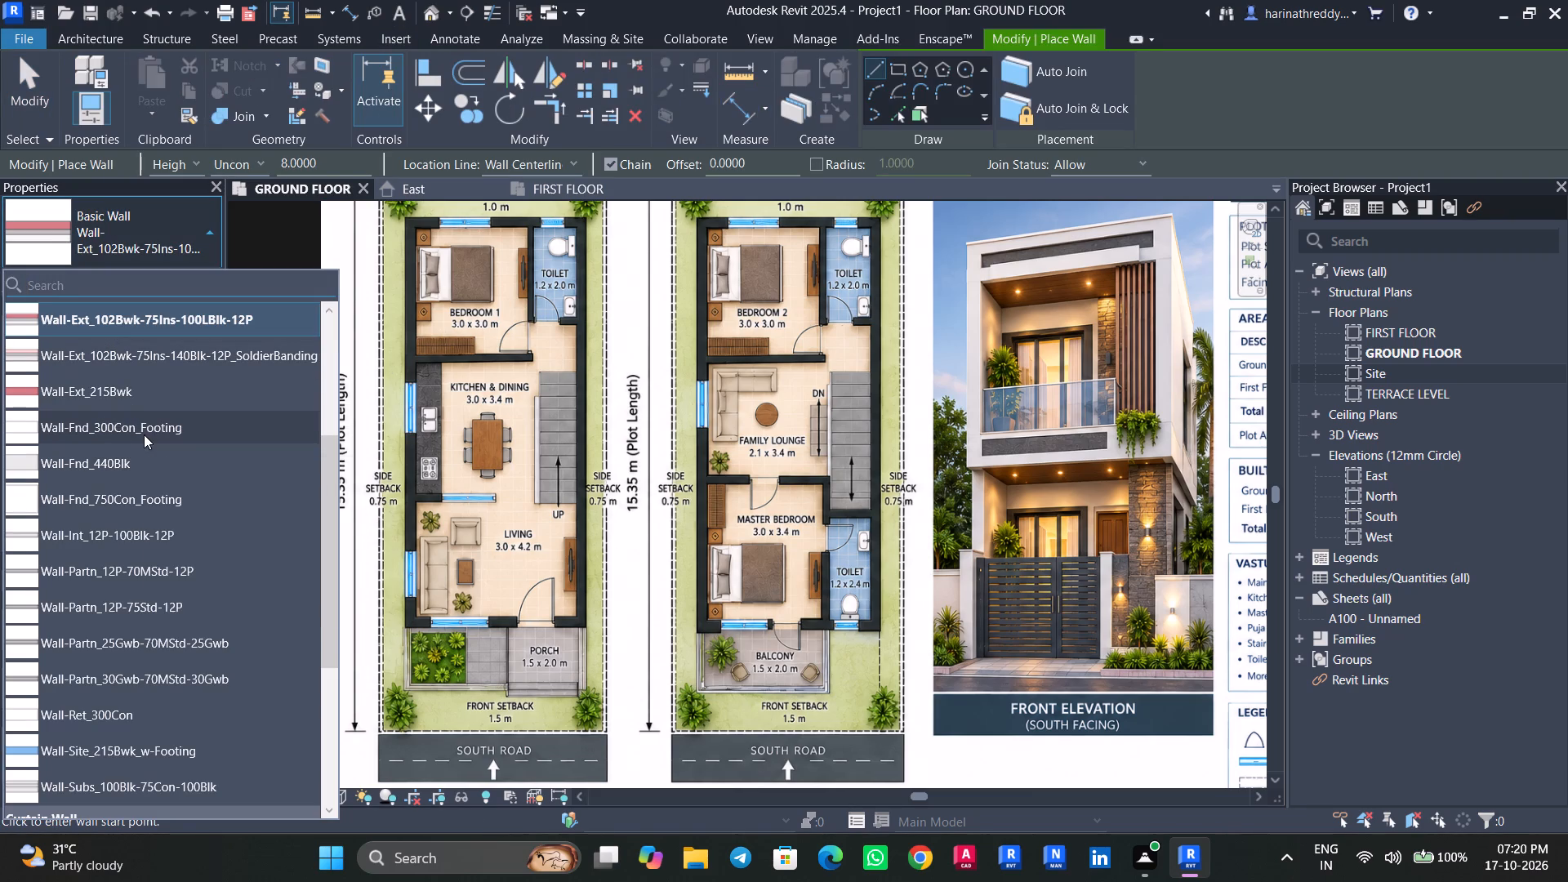
click(163, 323)
click(188, 278)
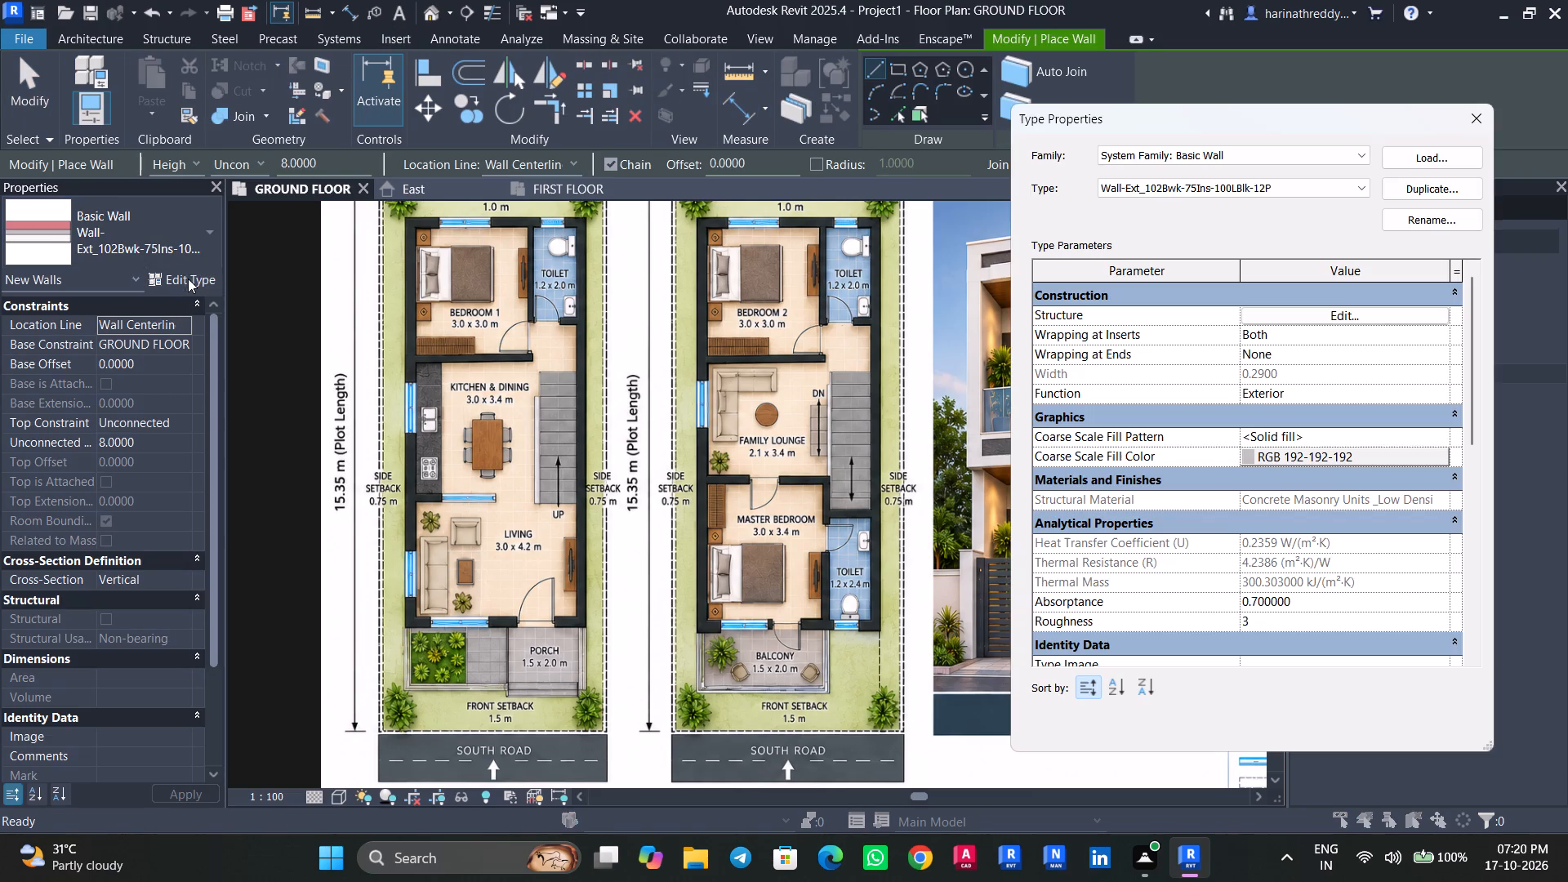
click(1446, 180)
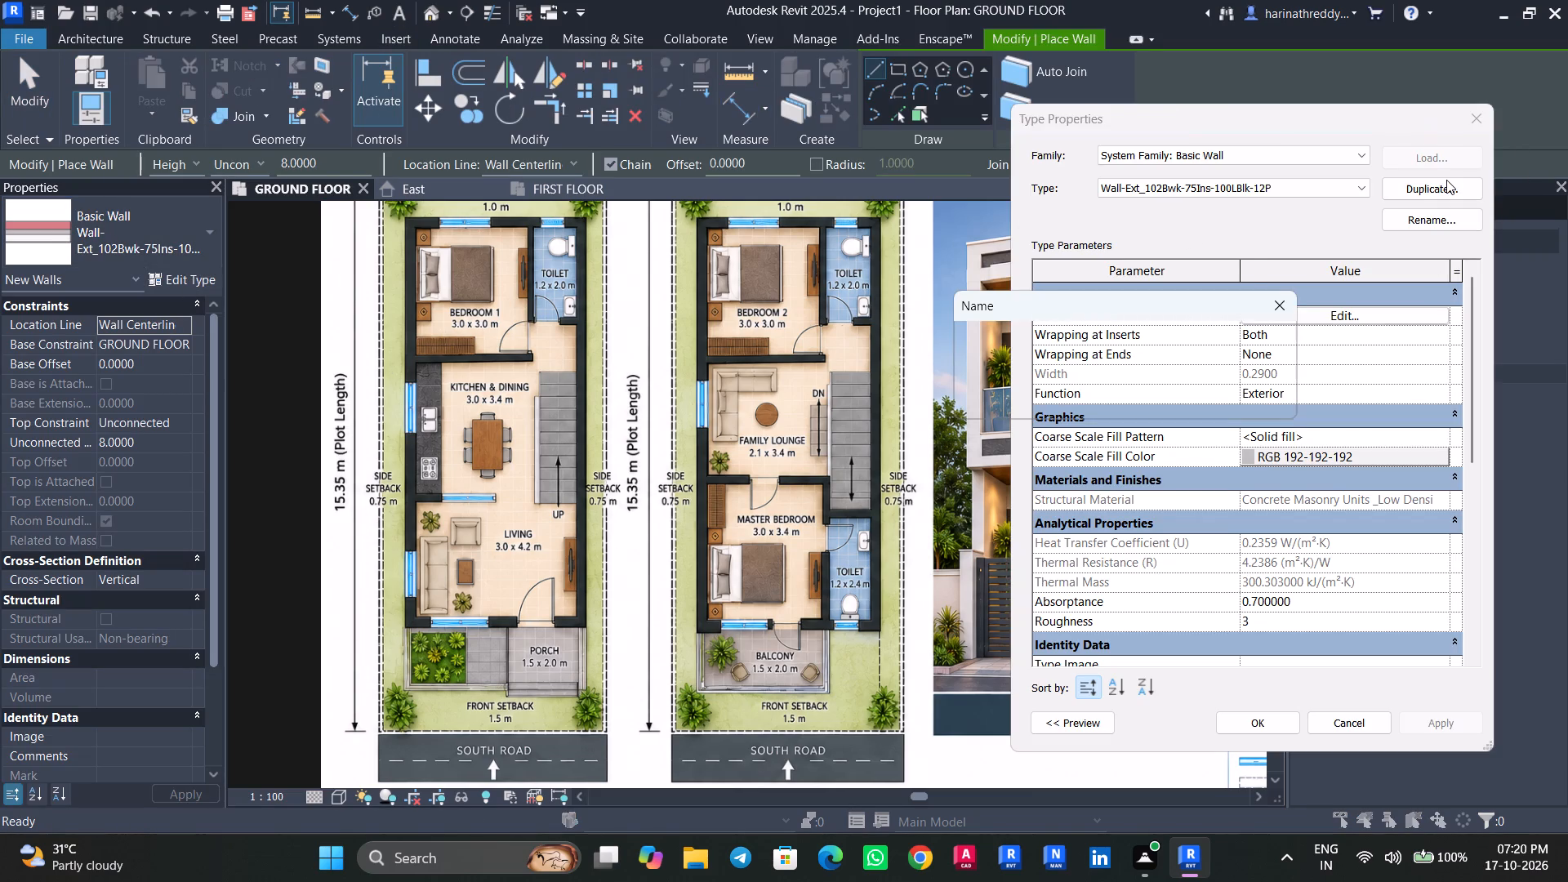
text(OUTTER WALL)
key(Return)
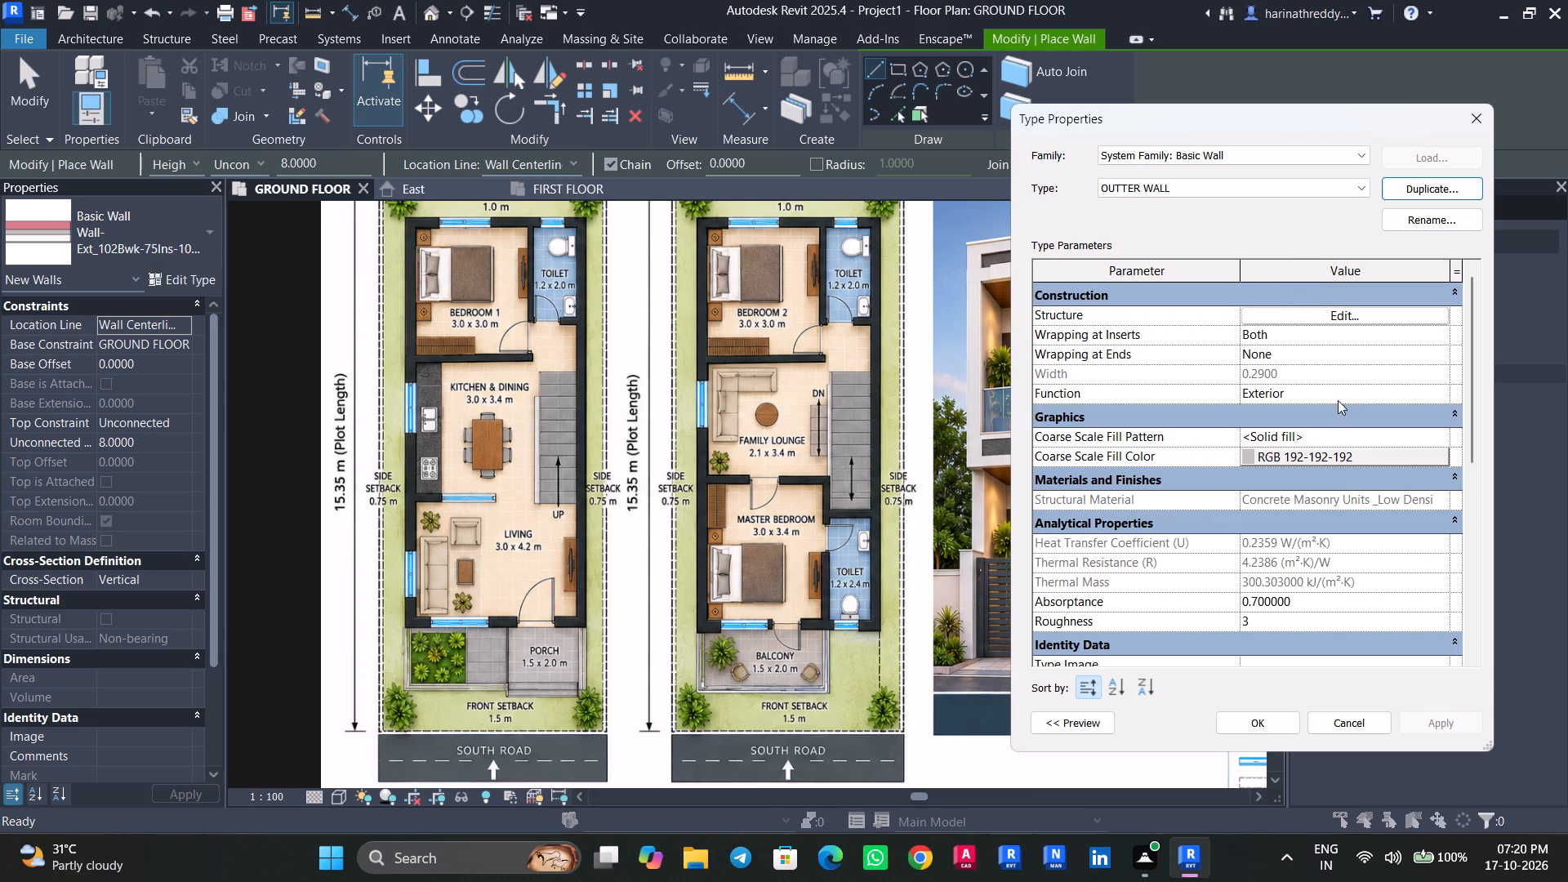
In the OUTTER WALL structure, delete the Finish 2 plaster layer and the Thermal/Air fiberglass layer.
click(1346, 314)
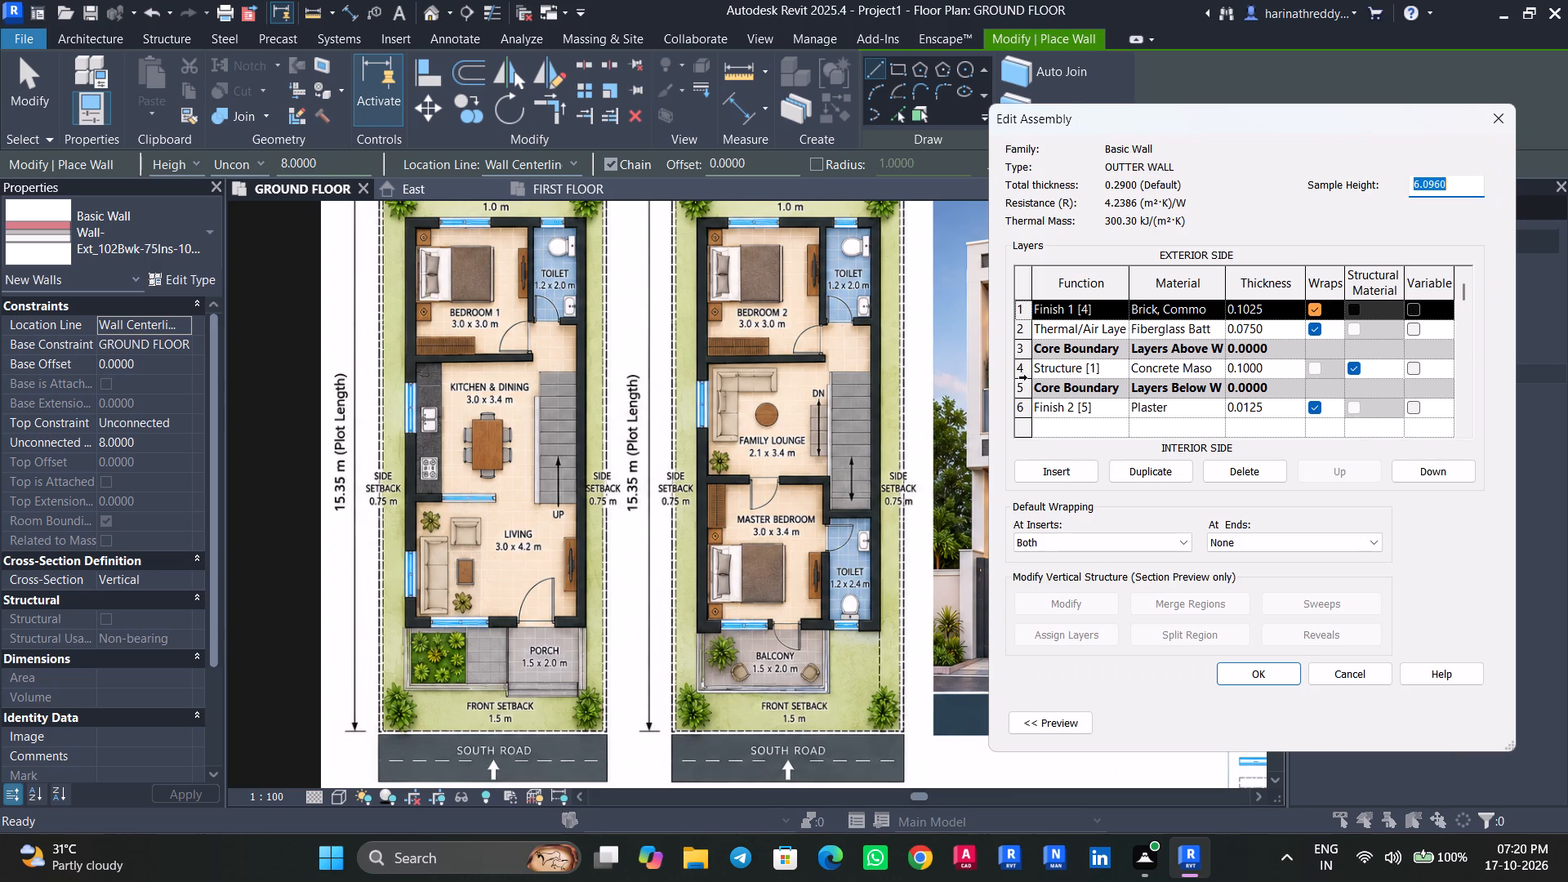
click(1023, 409)
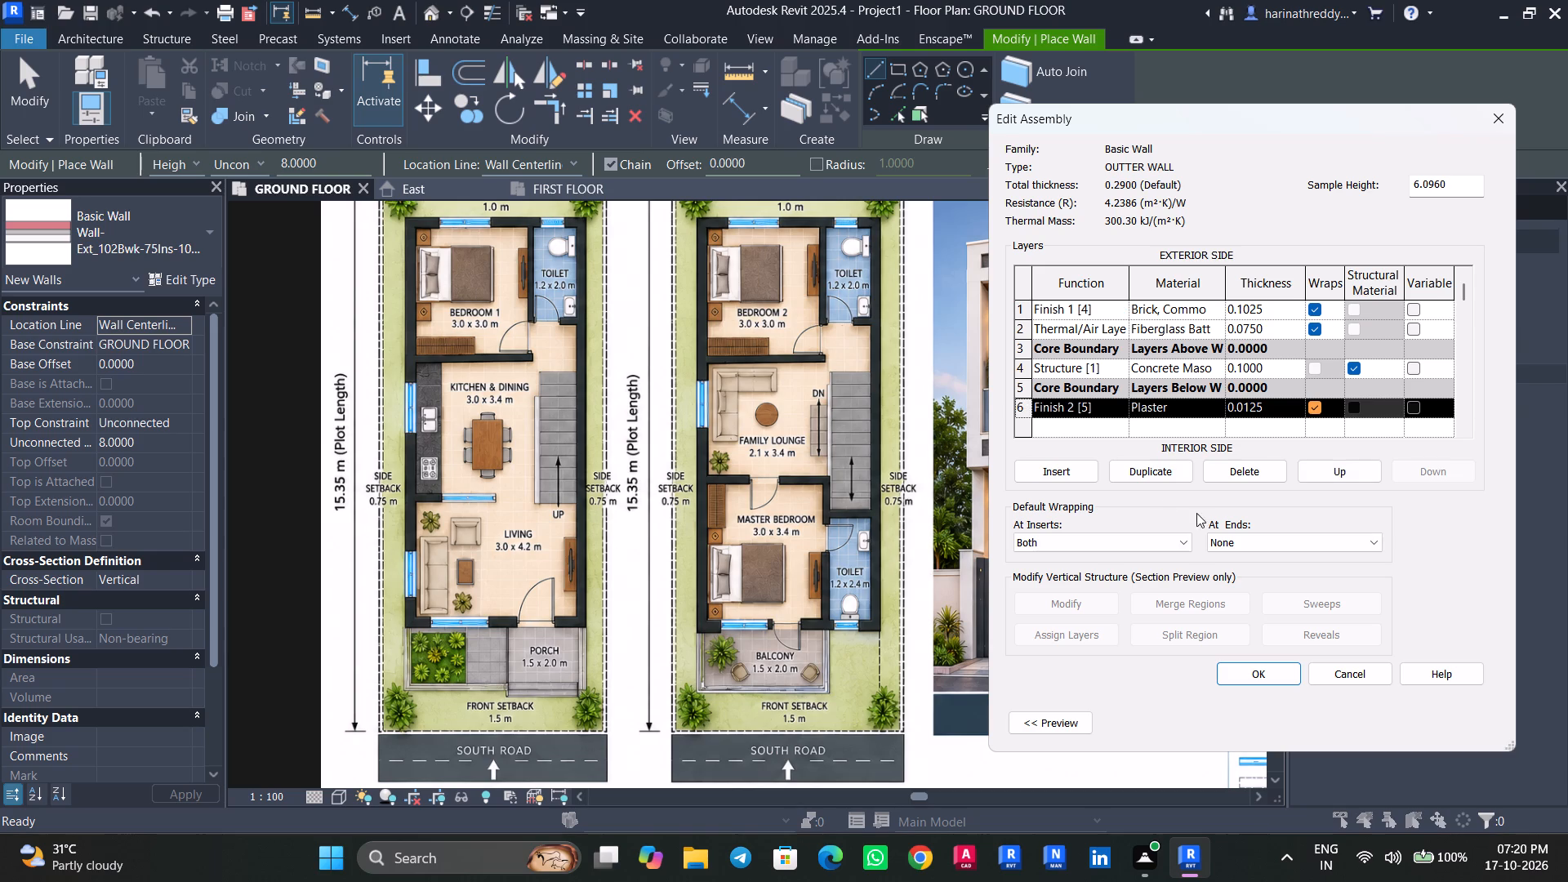
click(1254, 468)
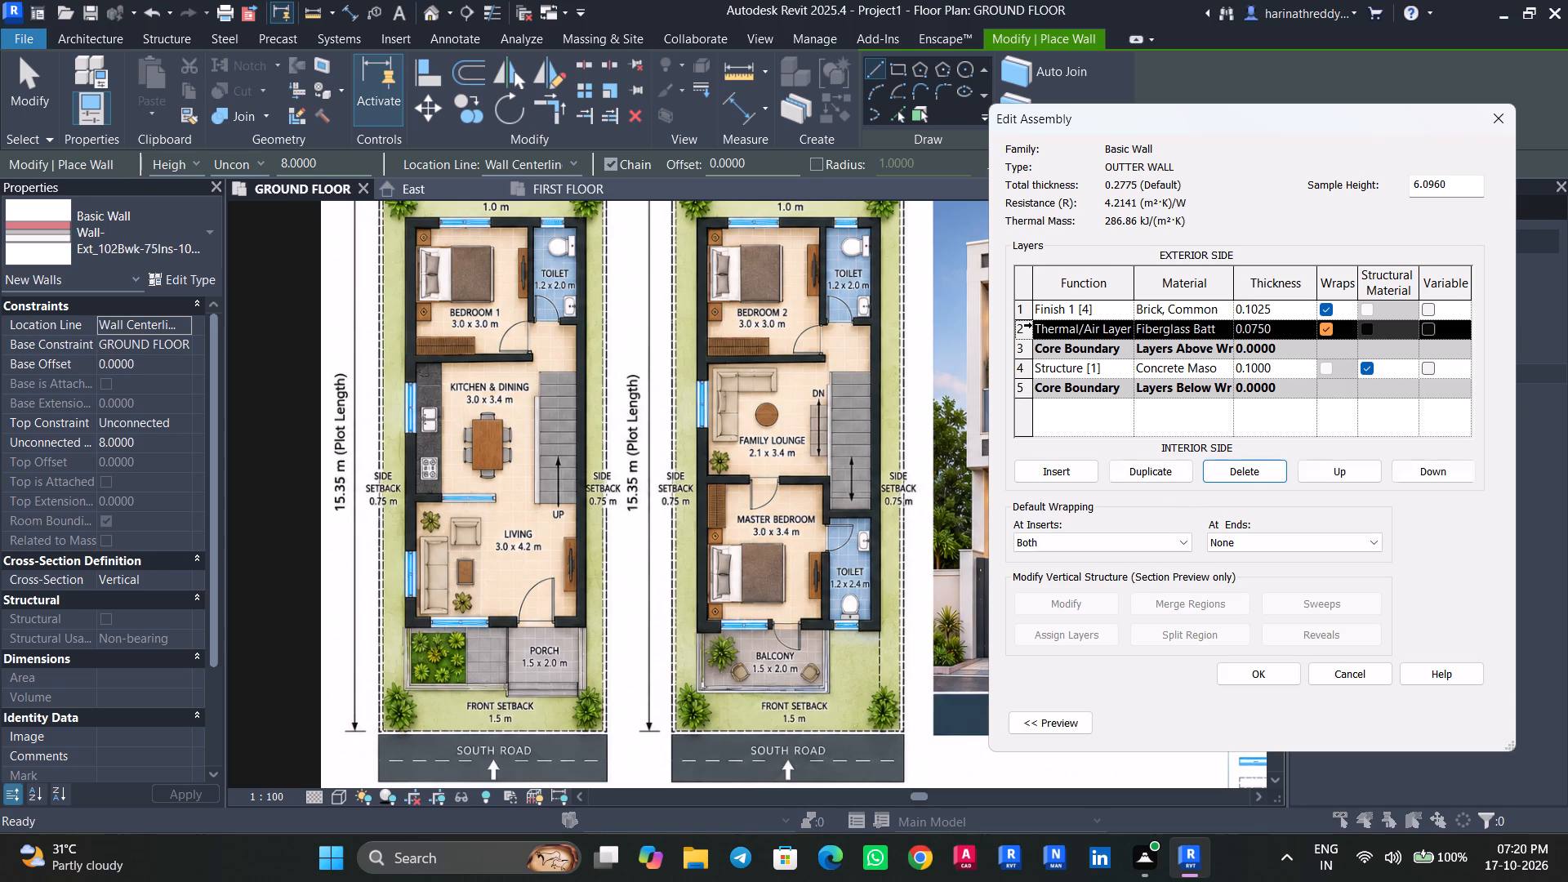
click(1025, 327)
click(1241, 471)
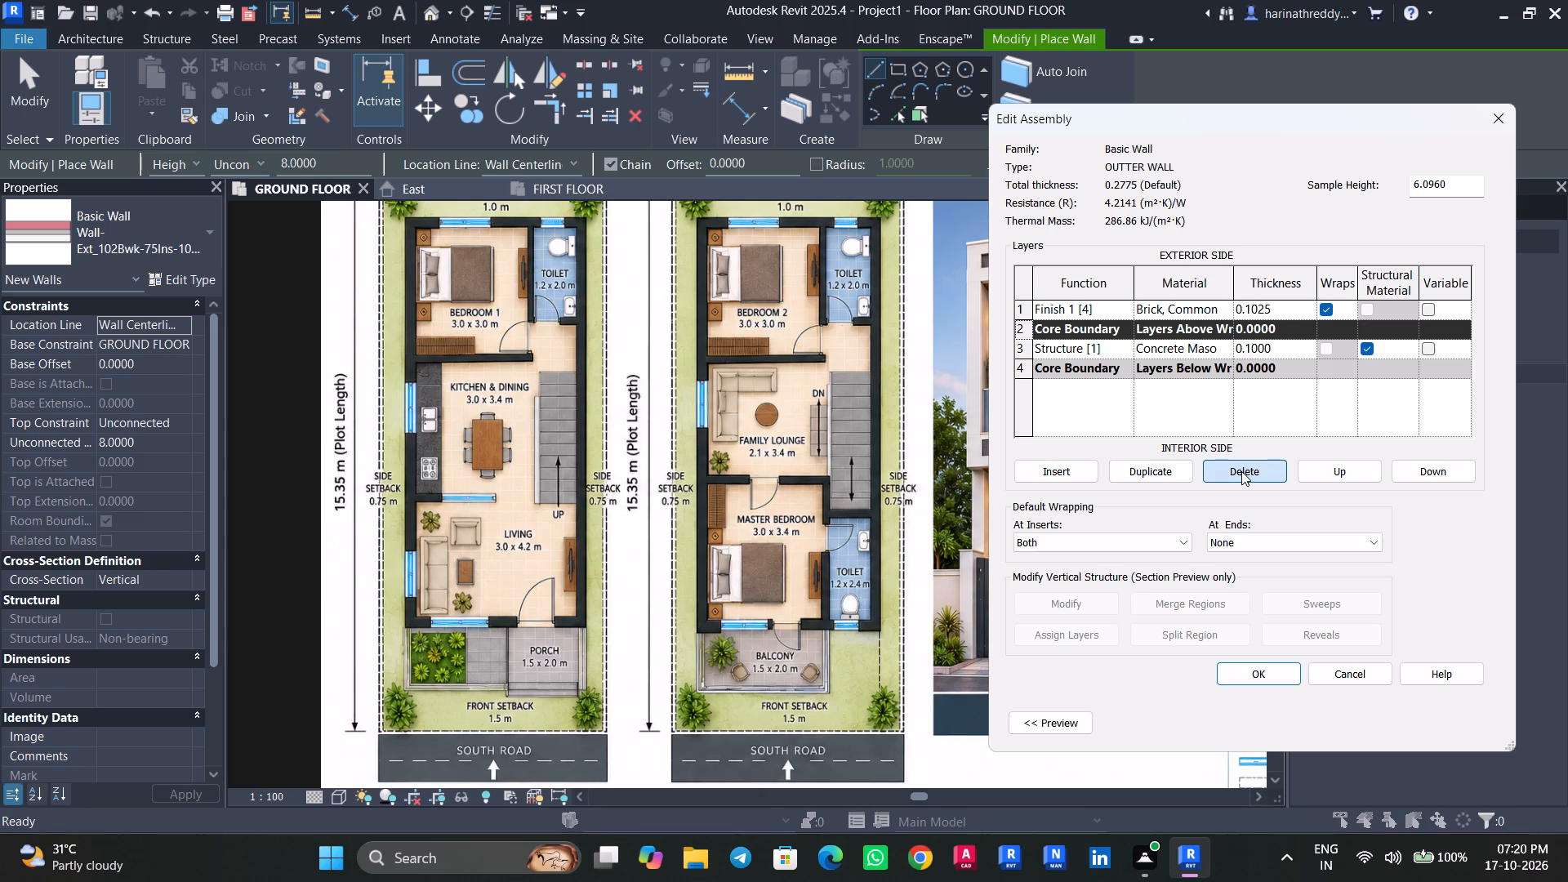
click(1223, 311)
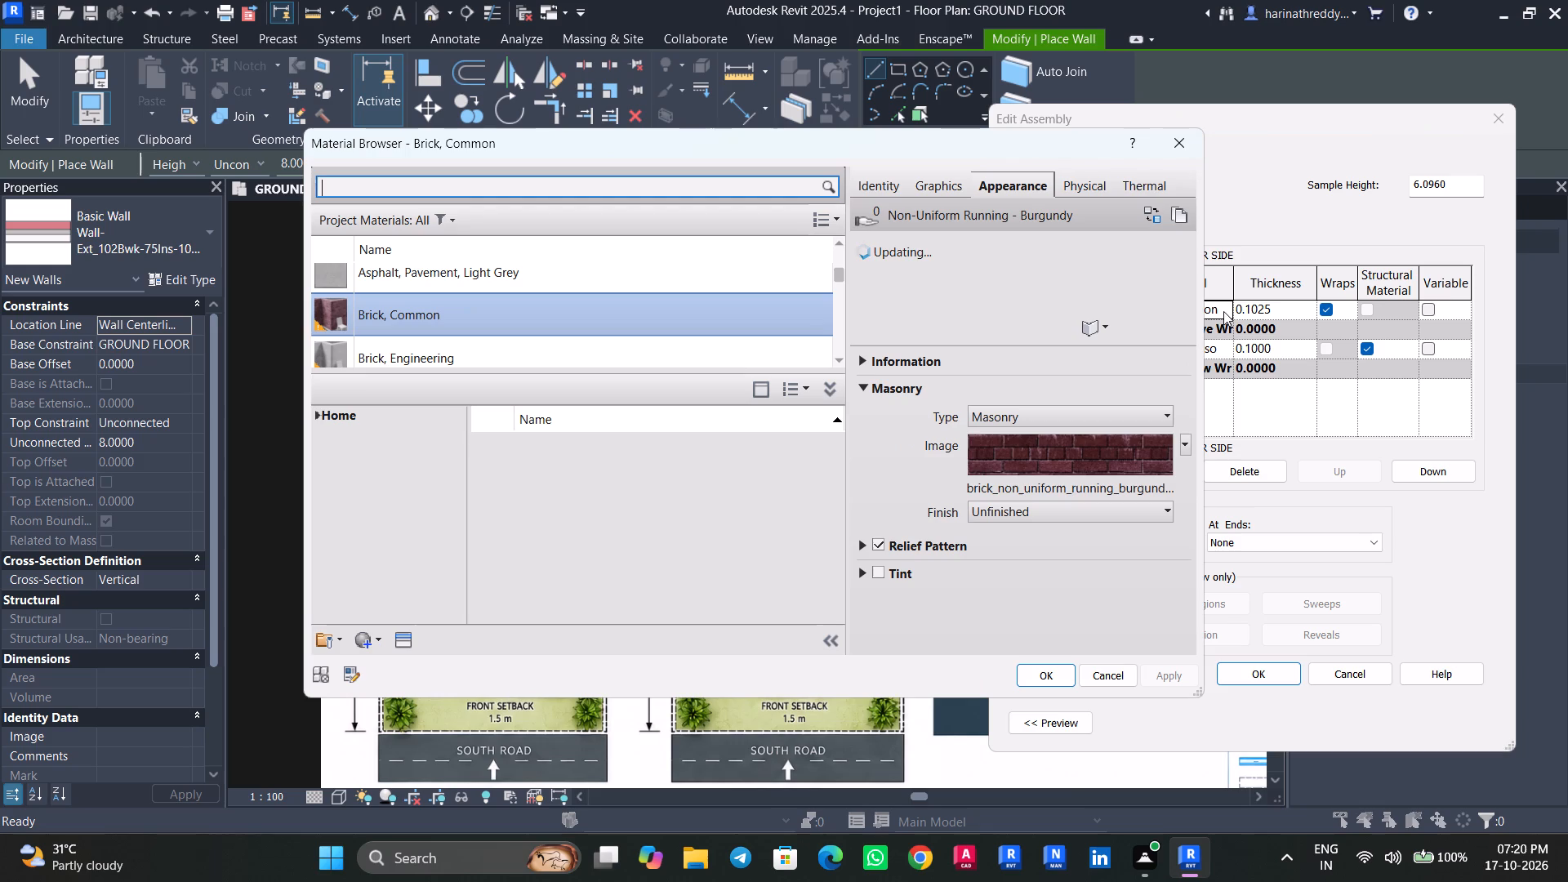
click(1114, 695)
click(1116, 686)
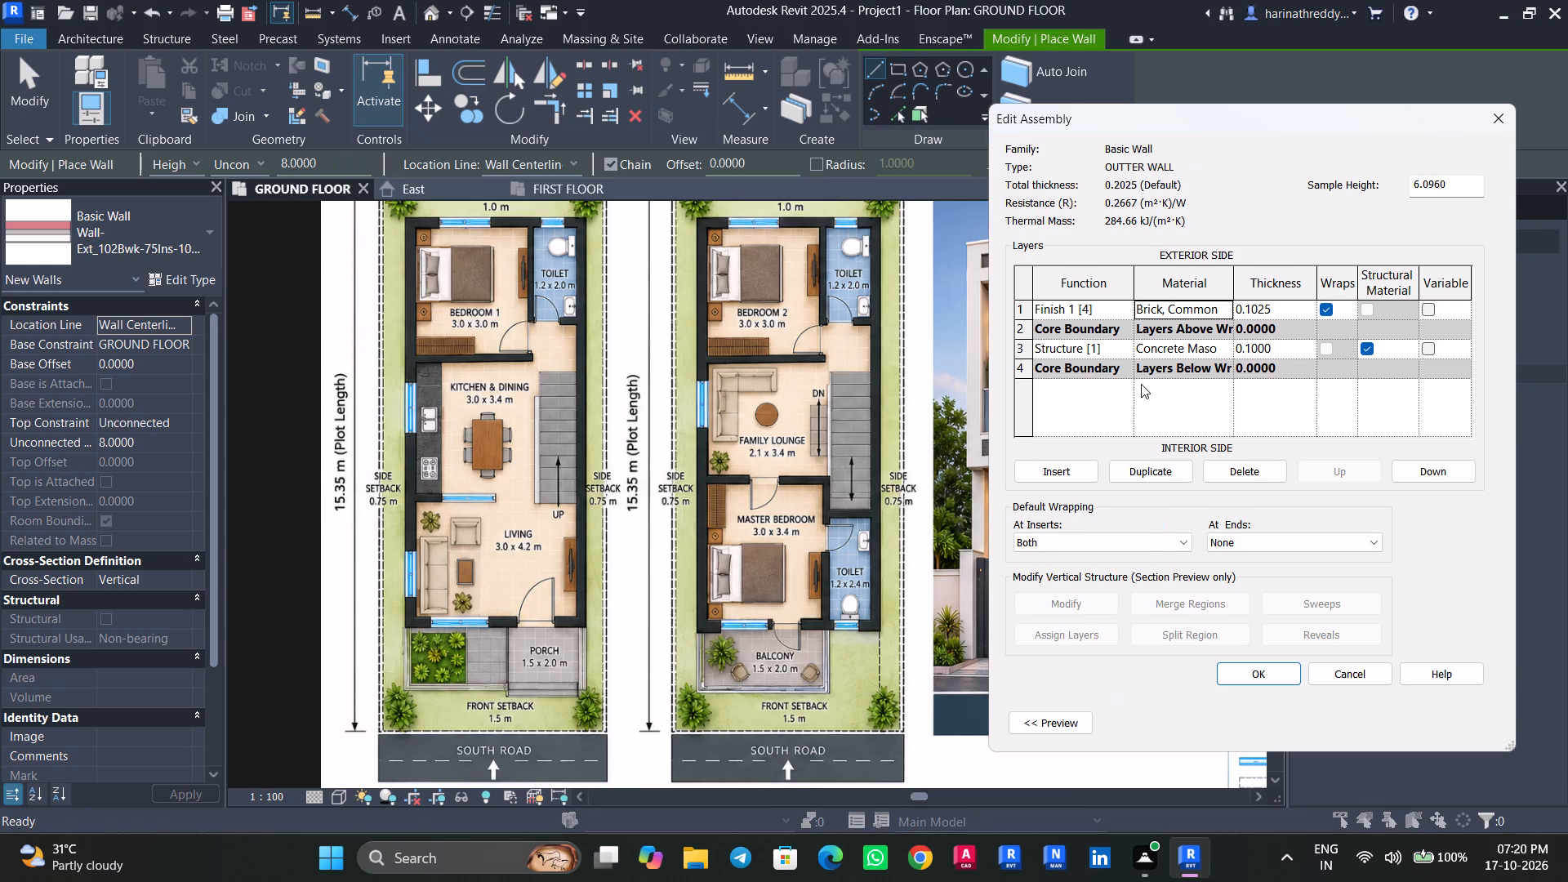
Delete the Finish 1 common brick layer from the OUTTER WALL structure.
click(1013, 306)
click(1025, 318)
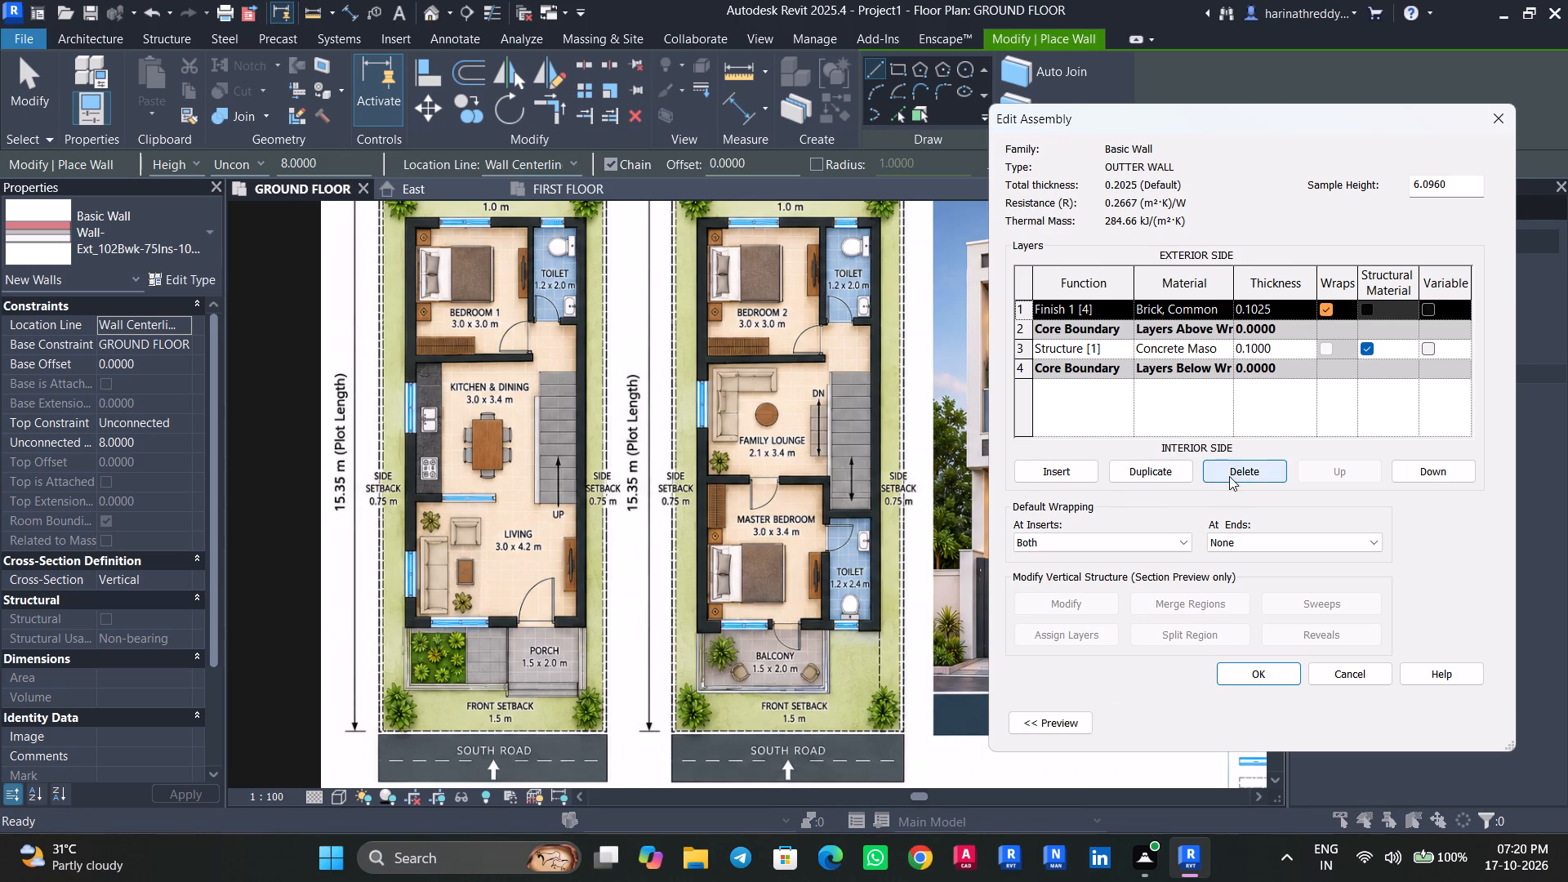
click(1229, 476)
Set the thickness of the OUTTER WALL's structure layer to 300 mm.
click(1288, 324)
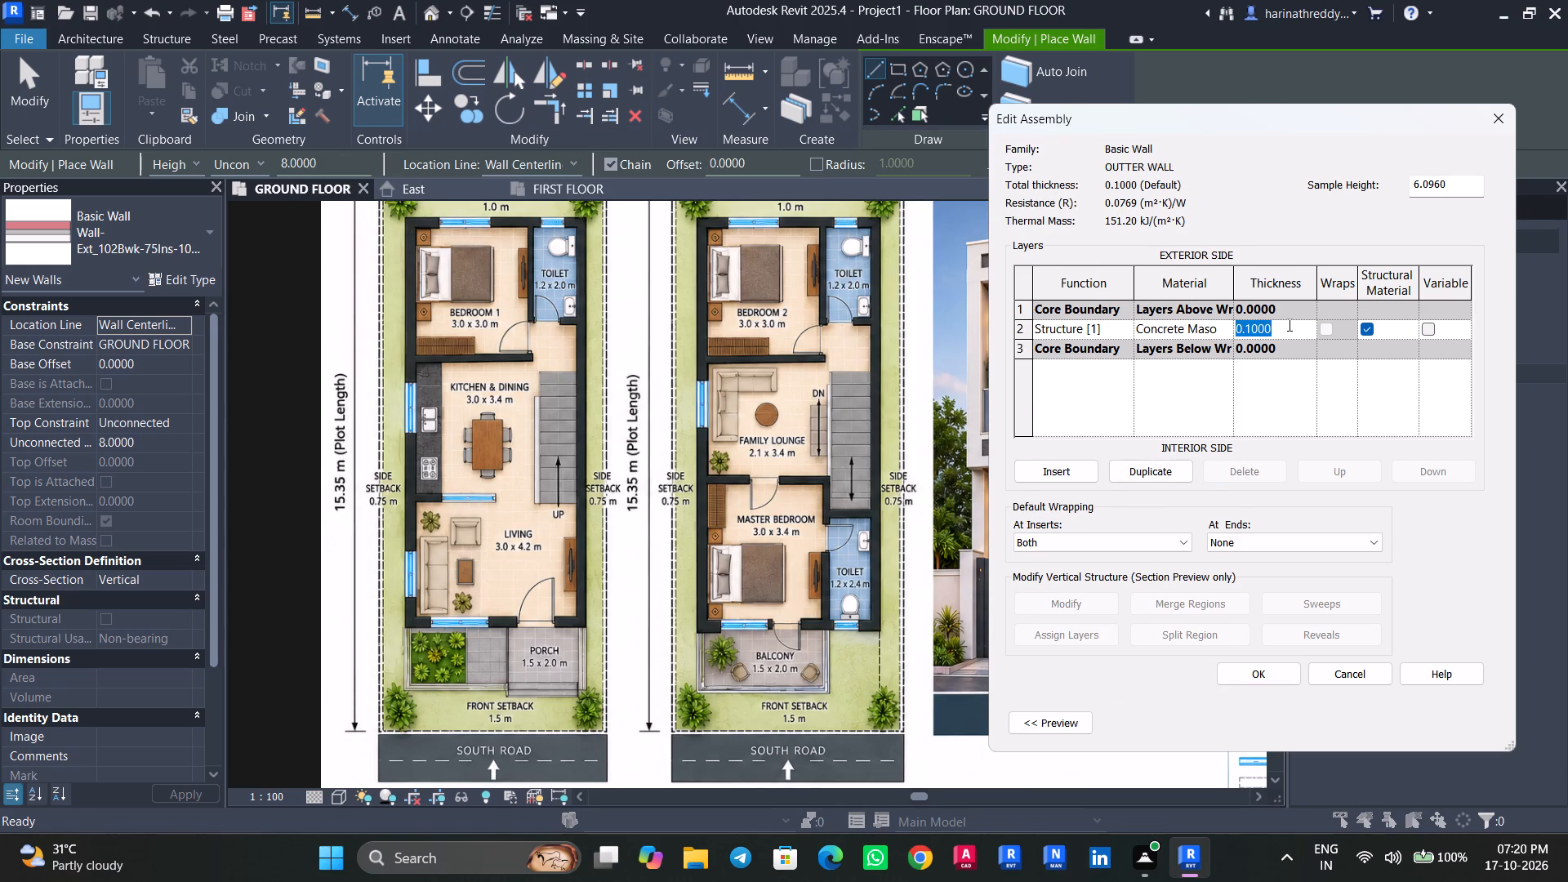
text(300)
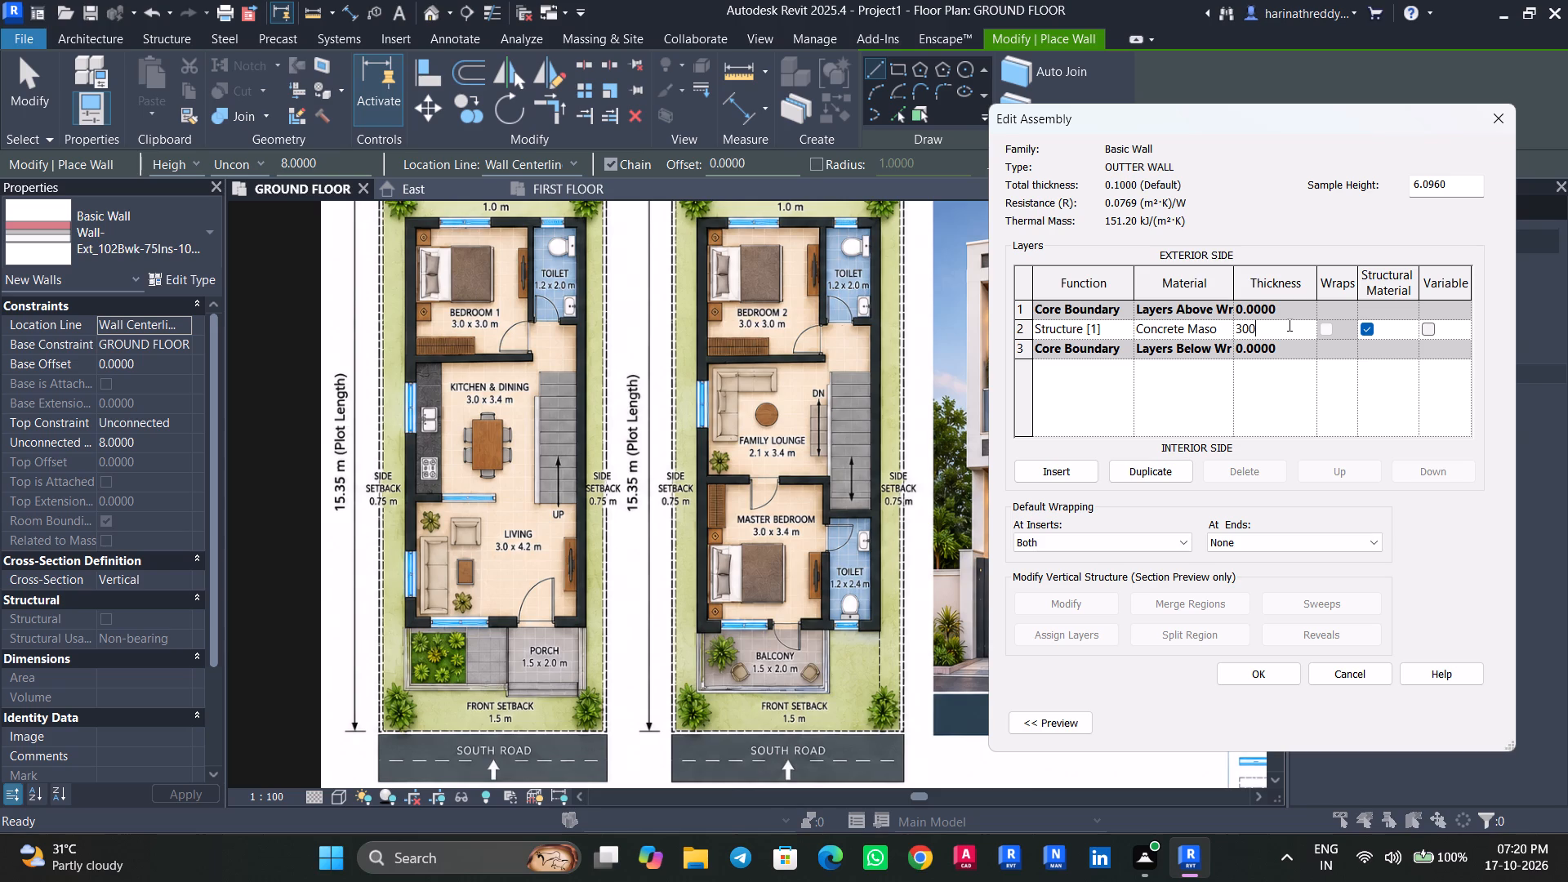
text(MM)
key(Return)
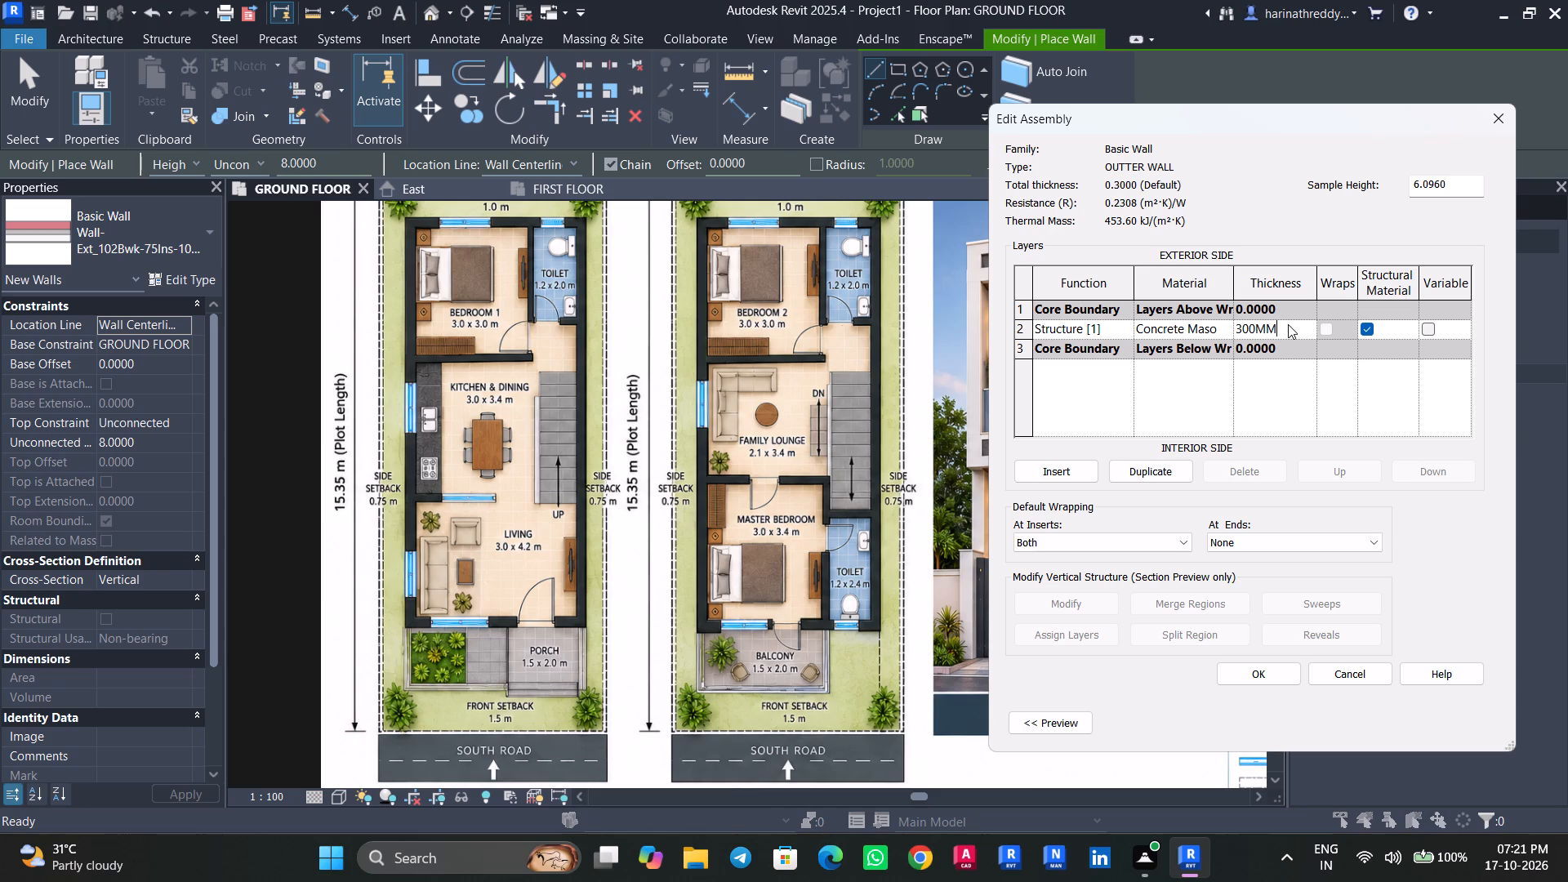
Set the thickness of the OUTTER WALL's structure layer to 9 inches.
click(1288, 324)
text(9")
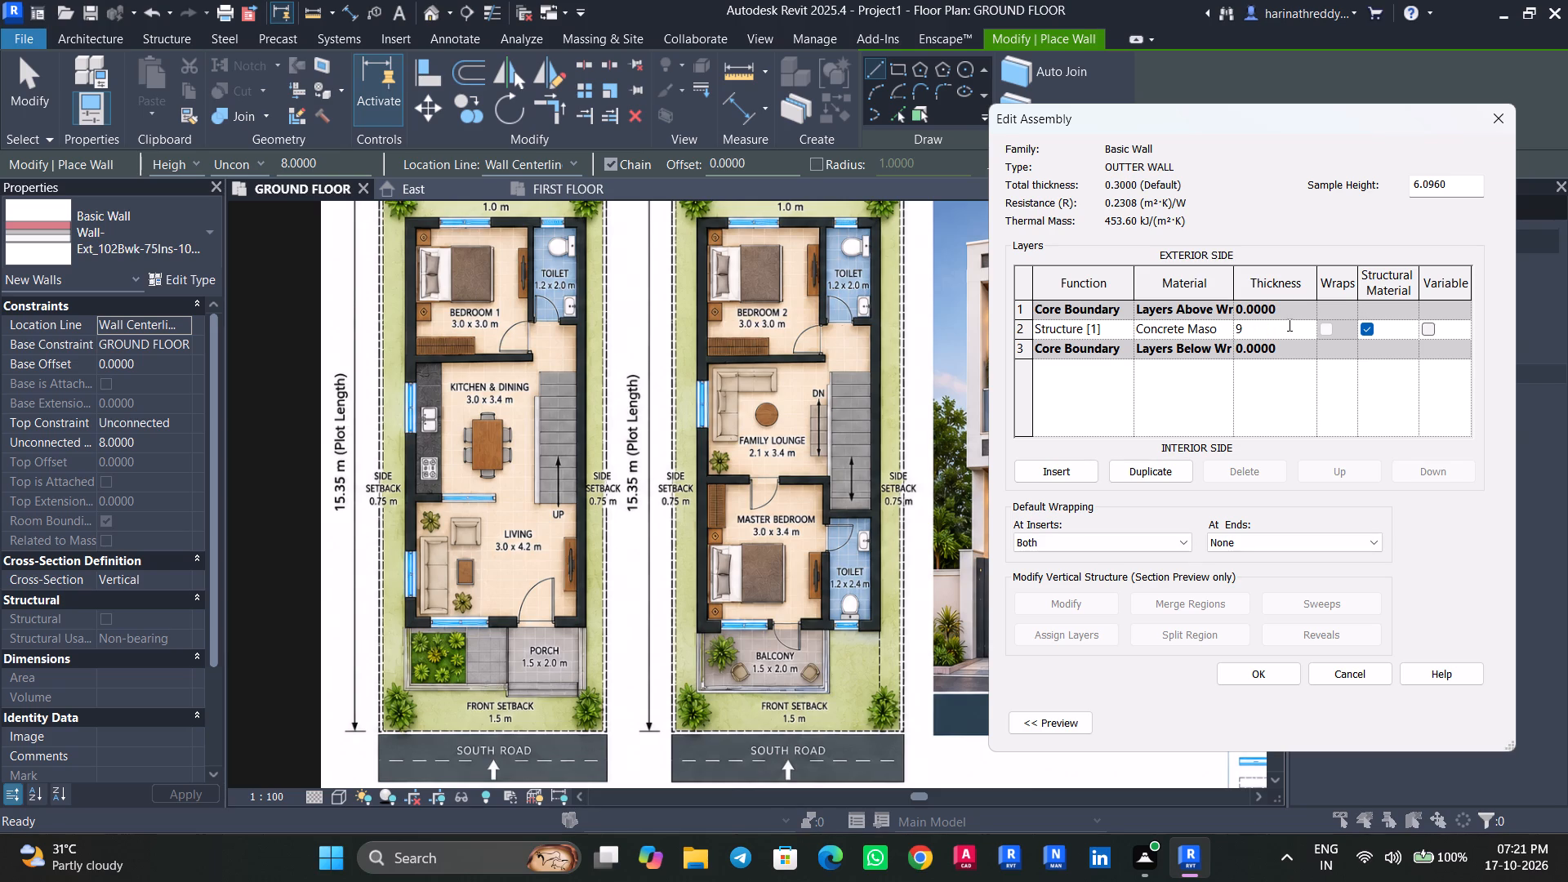
key(Return)
click(1272, 326)
drag(1277, 330, 1181, 357)
text(9")
key(Return)
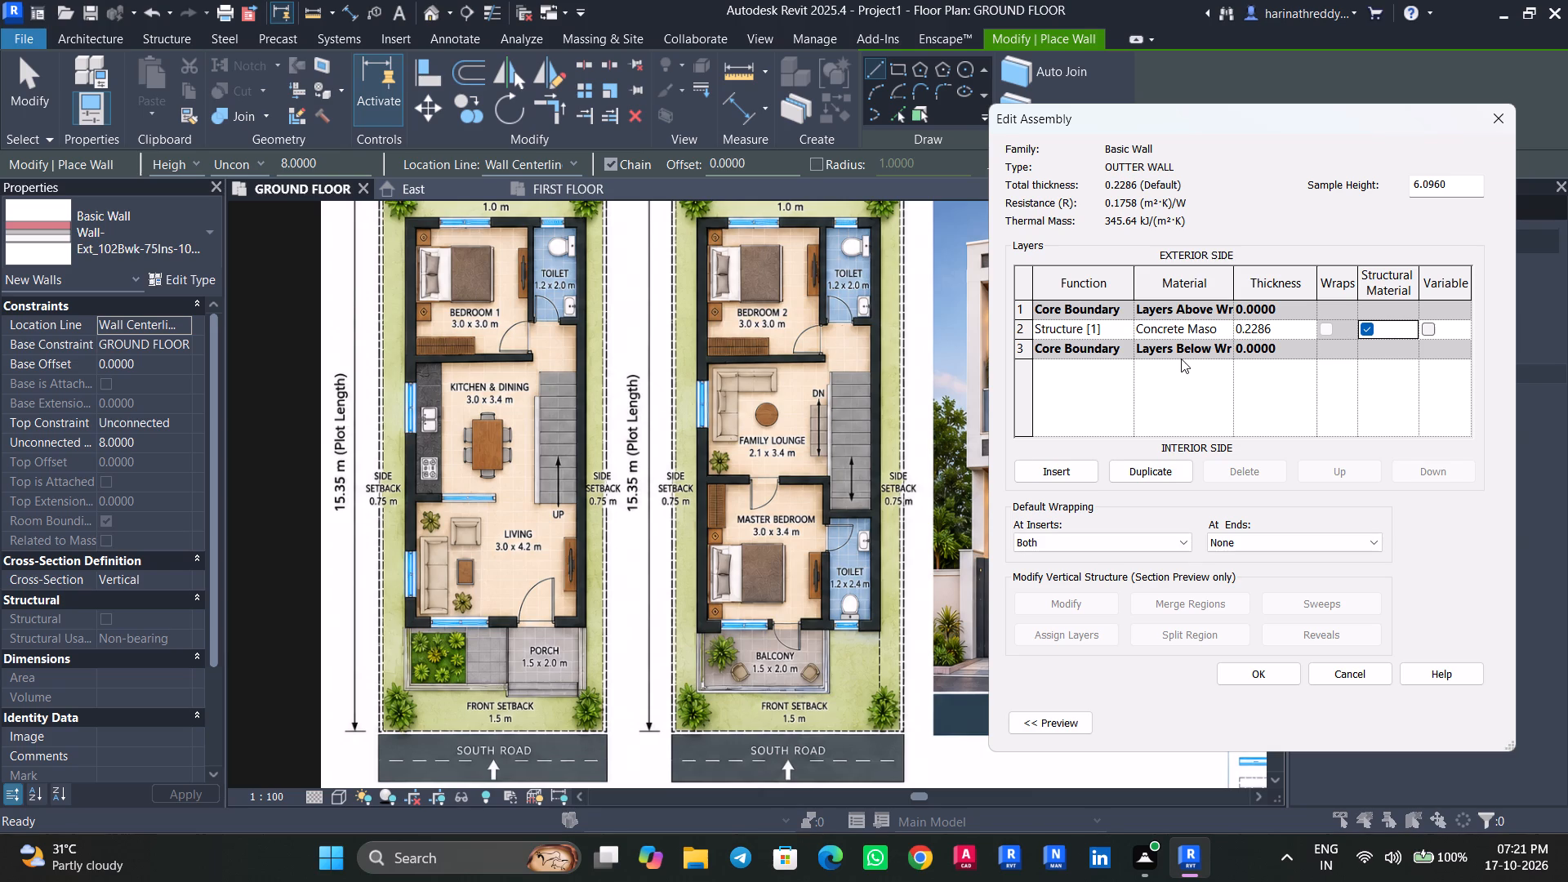
Open the structure layer's material for editing and search the materials for WHITE, looking through the project materials found.
click(1226, 325)
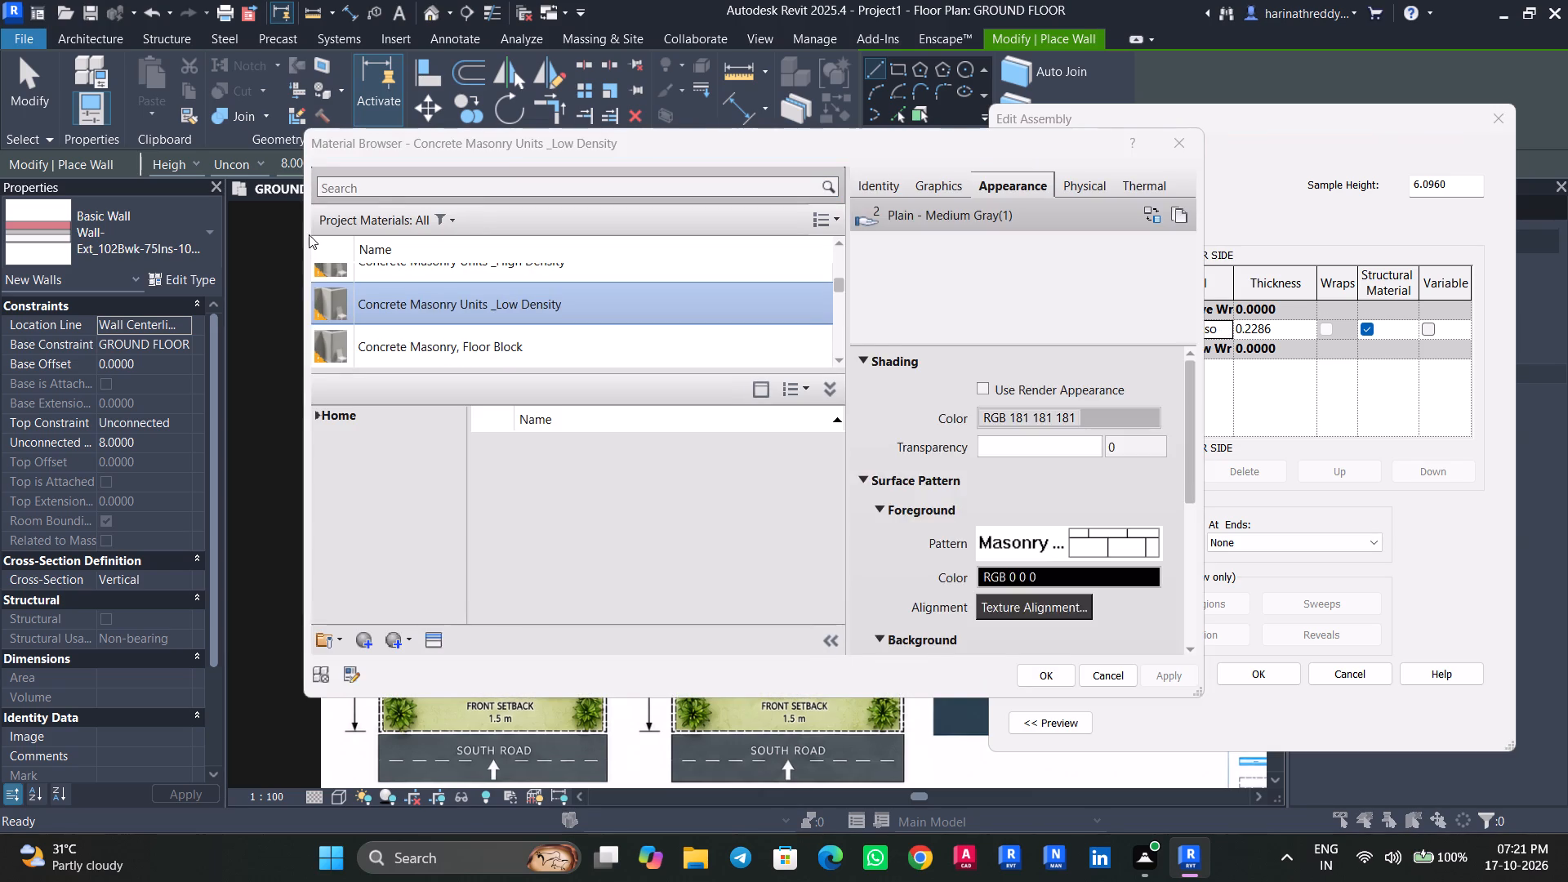
click(394, 187)
text(WHITE)
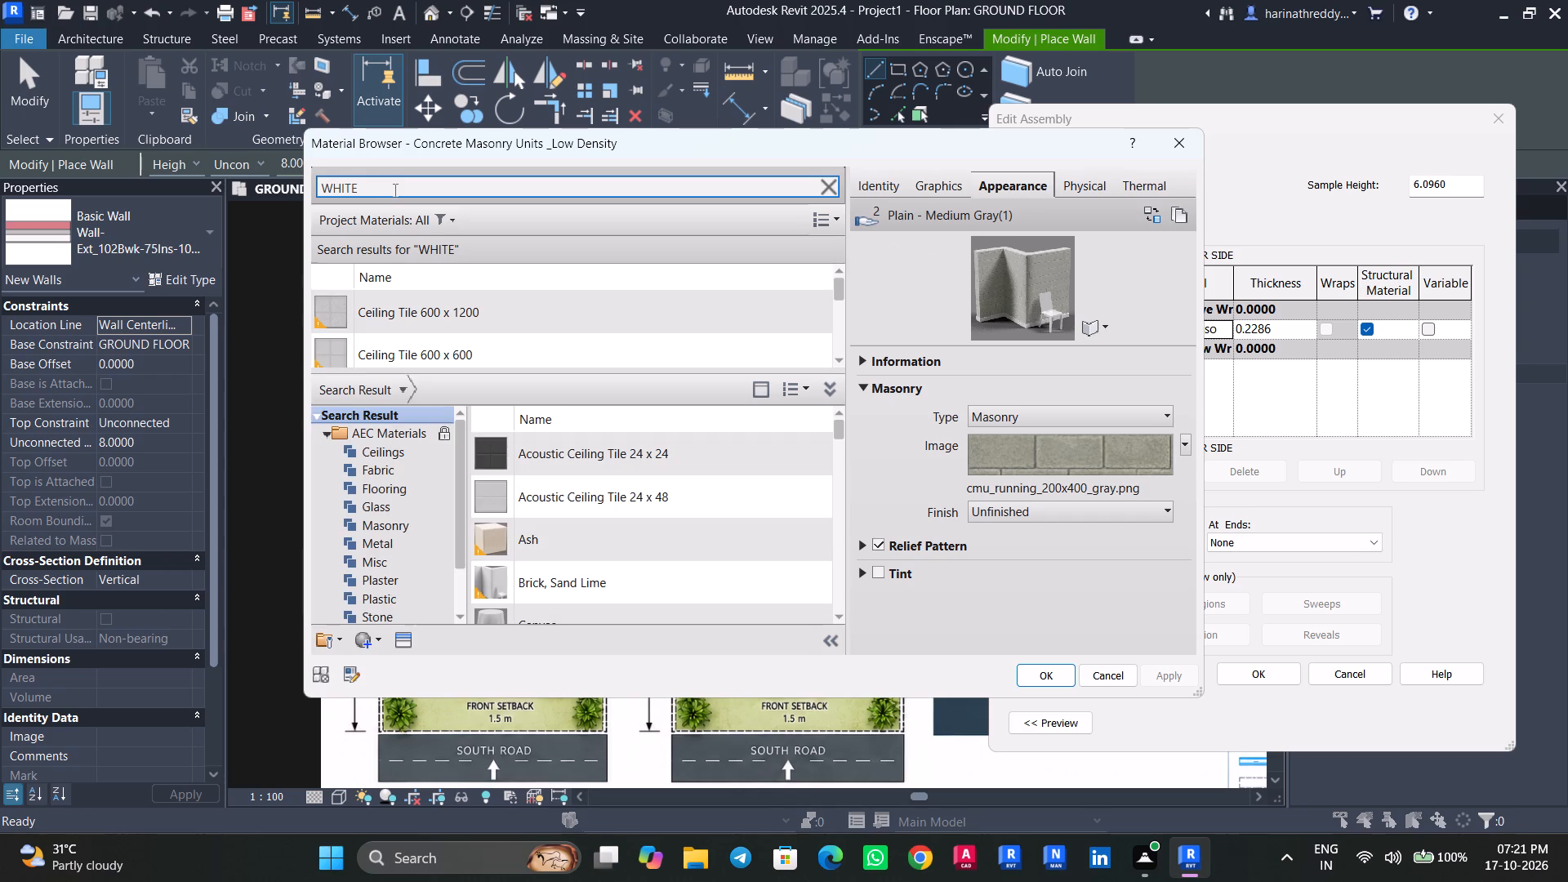
scroll(480, 299, down, 3)
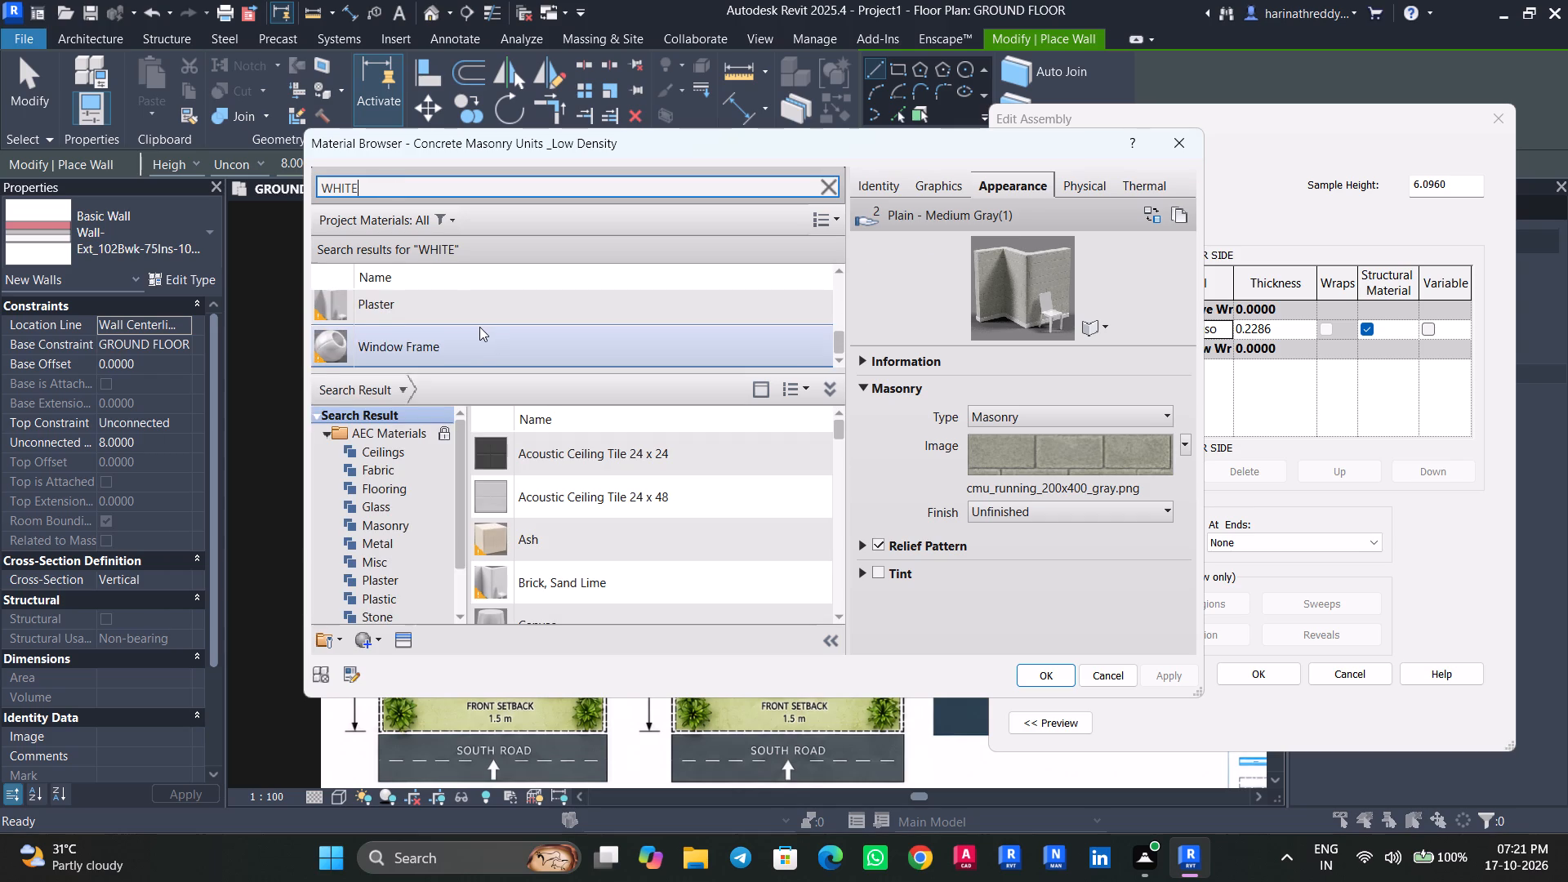
scroll(479, 327, up, 2)
scroll(479, 325, down, 8)
scroll(479, 325, up, 2)
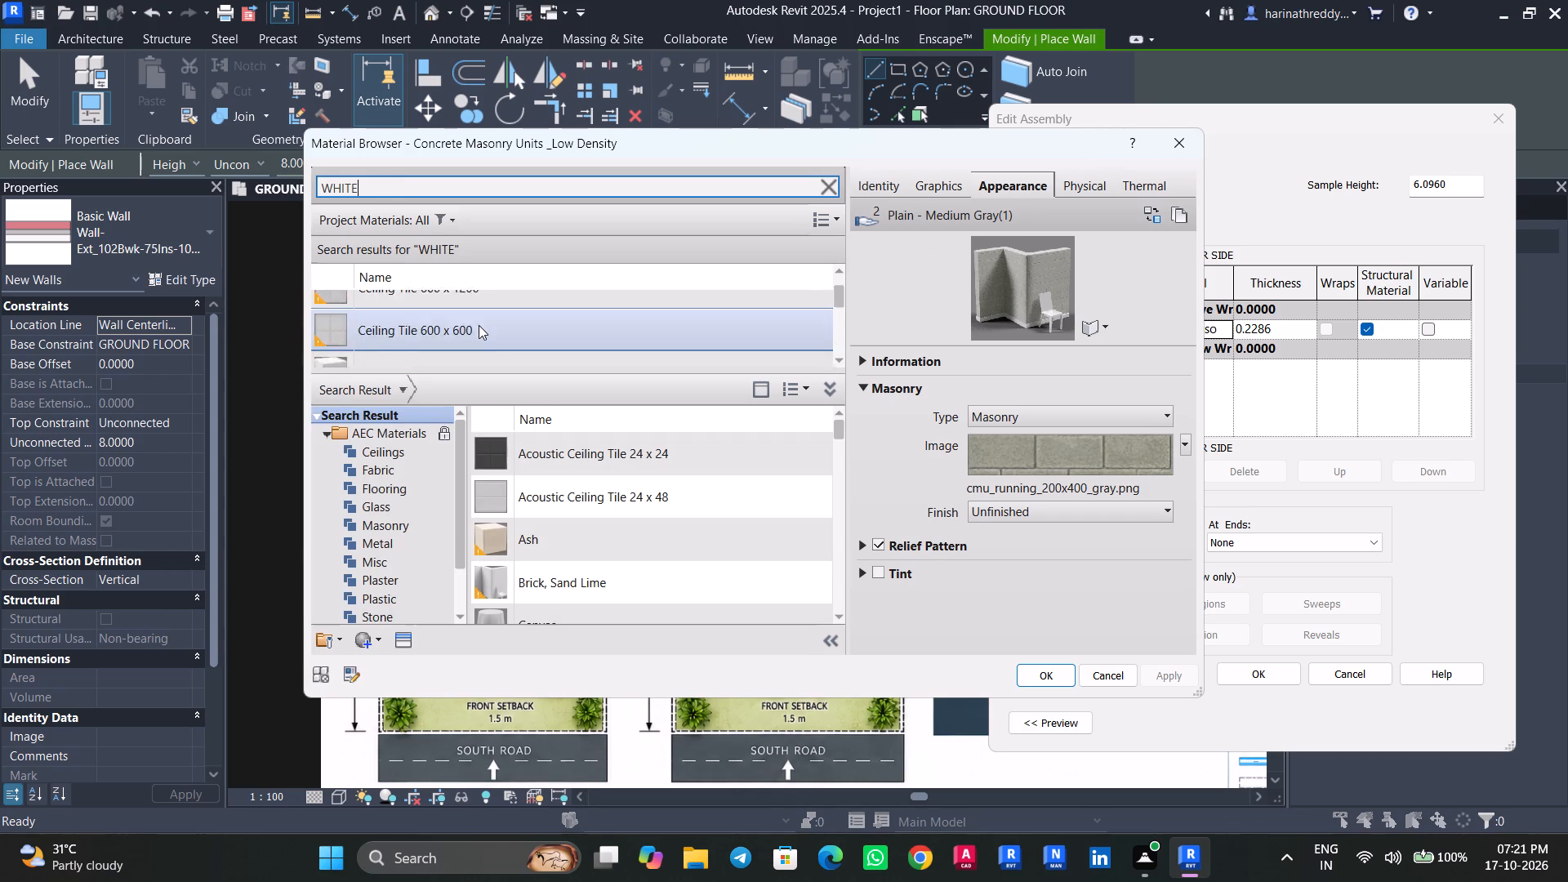
scroll(479, 325, up, 5)
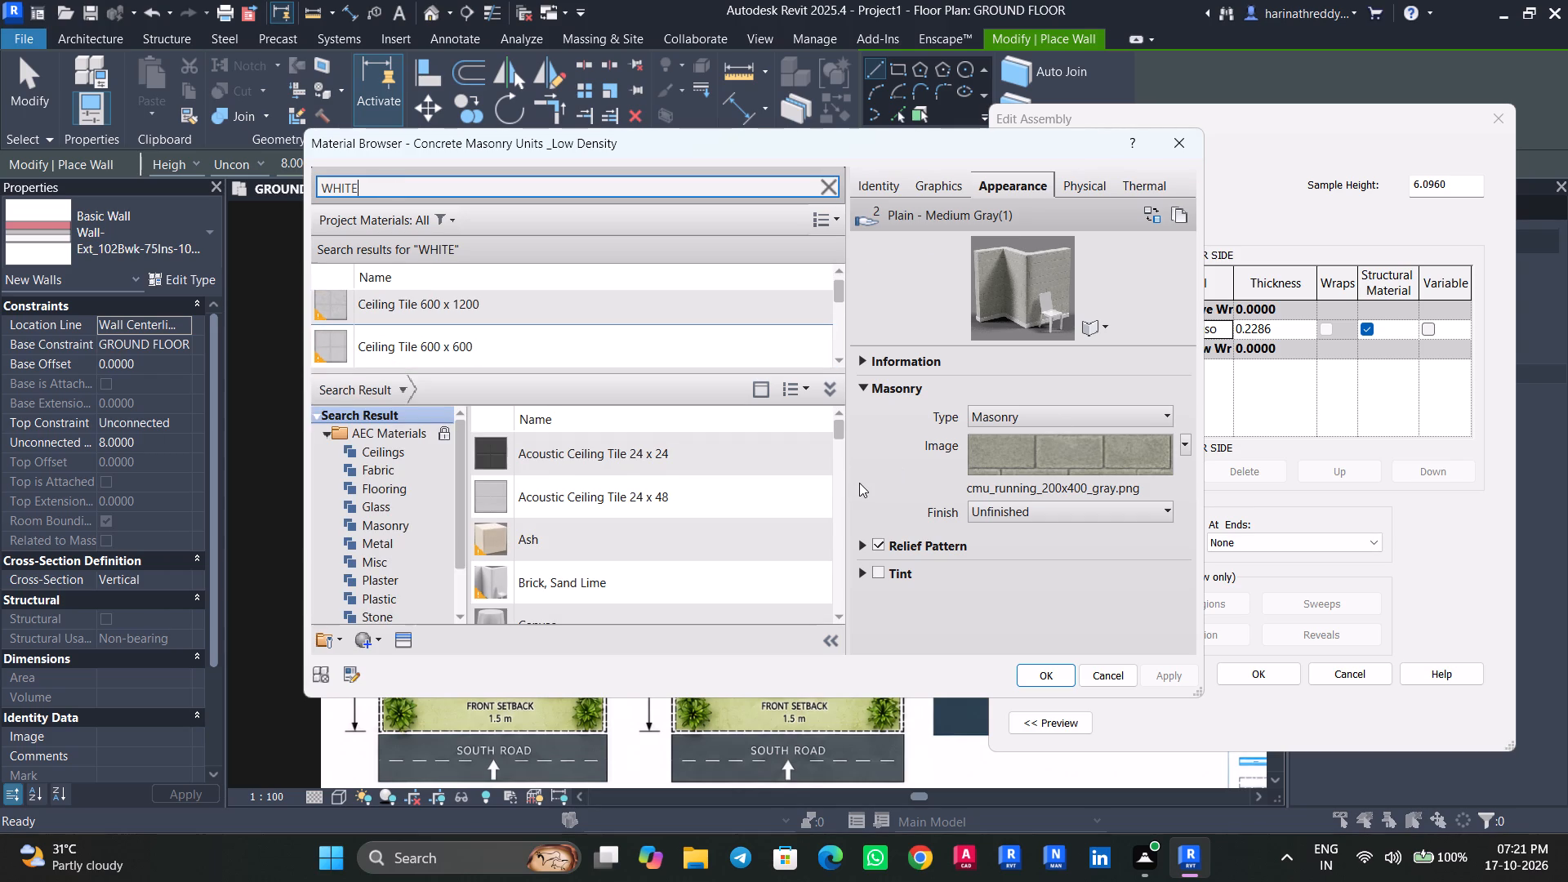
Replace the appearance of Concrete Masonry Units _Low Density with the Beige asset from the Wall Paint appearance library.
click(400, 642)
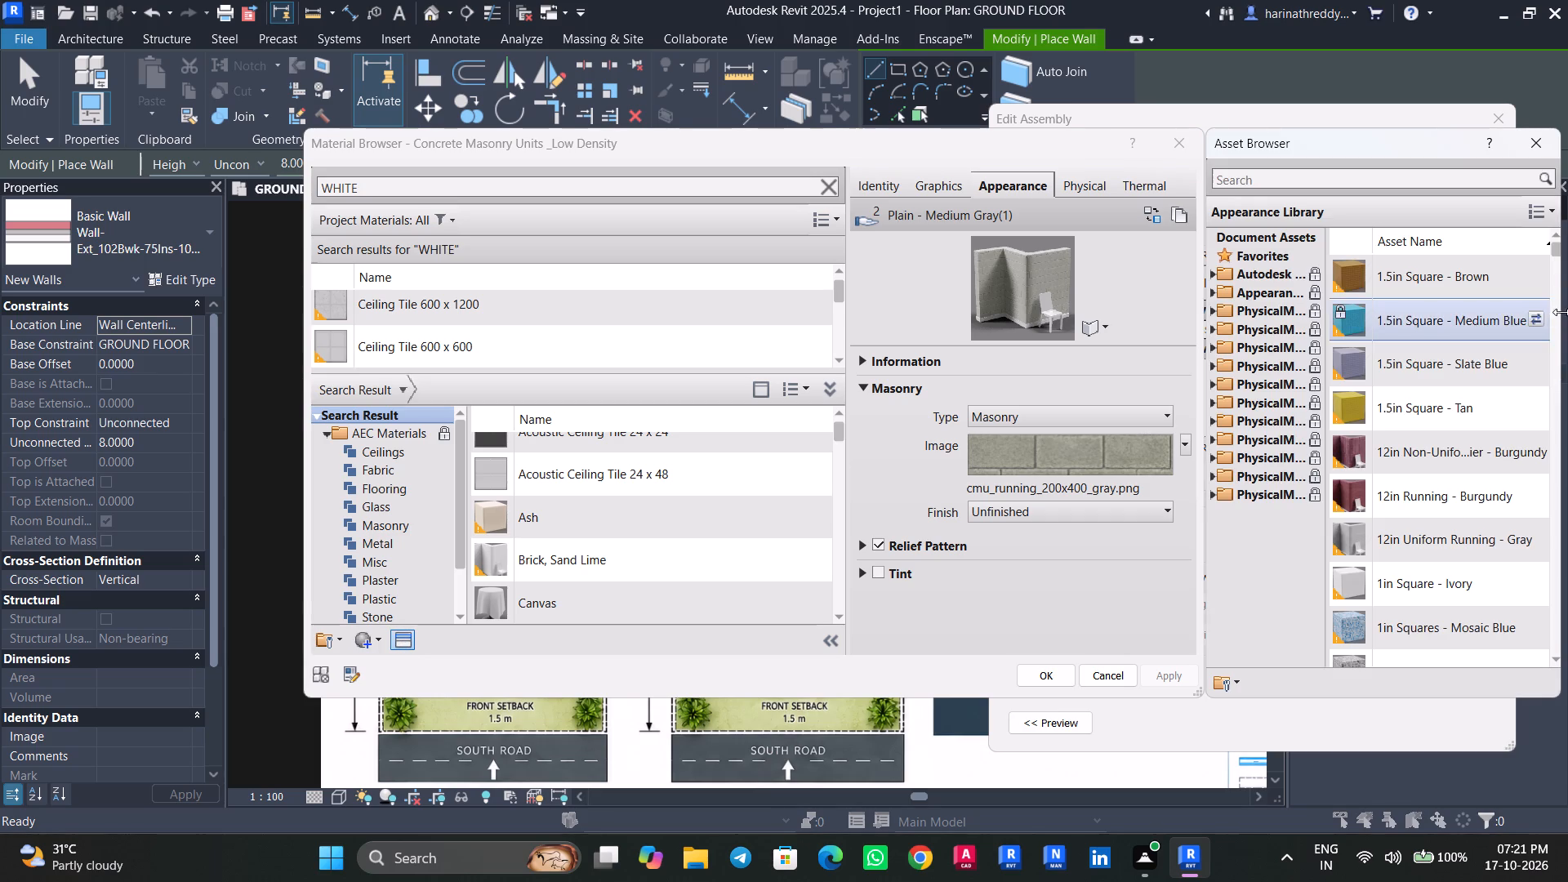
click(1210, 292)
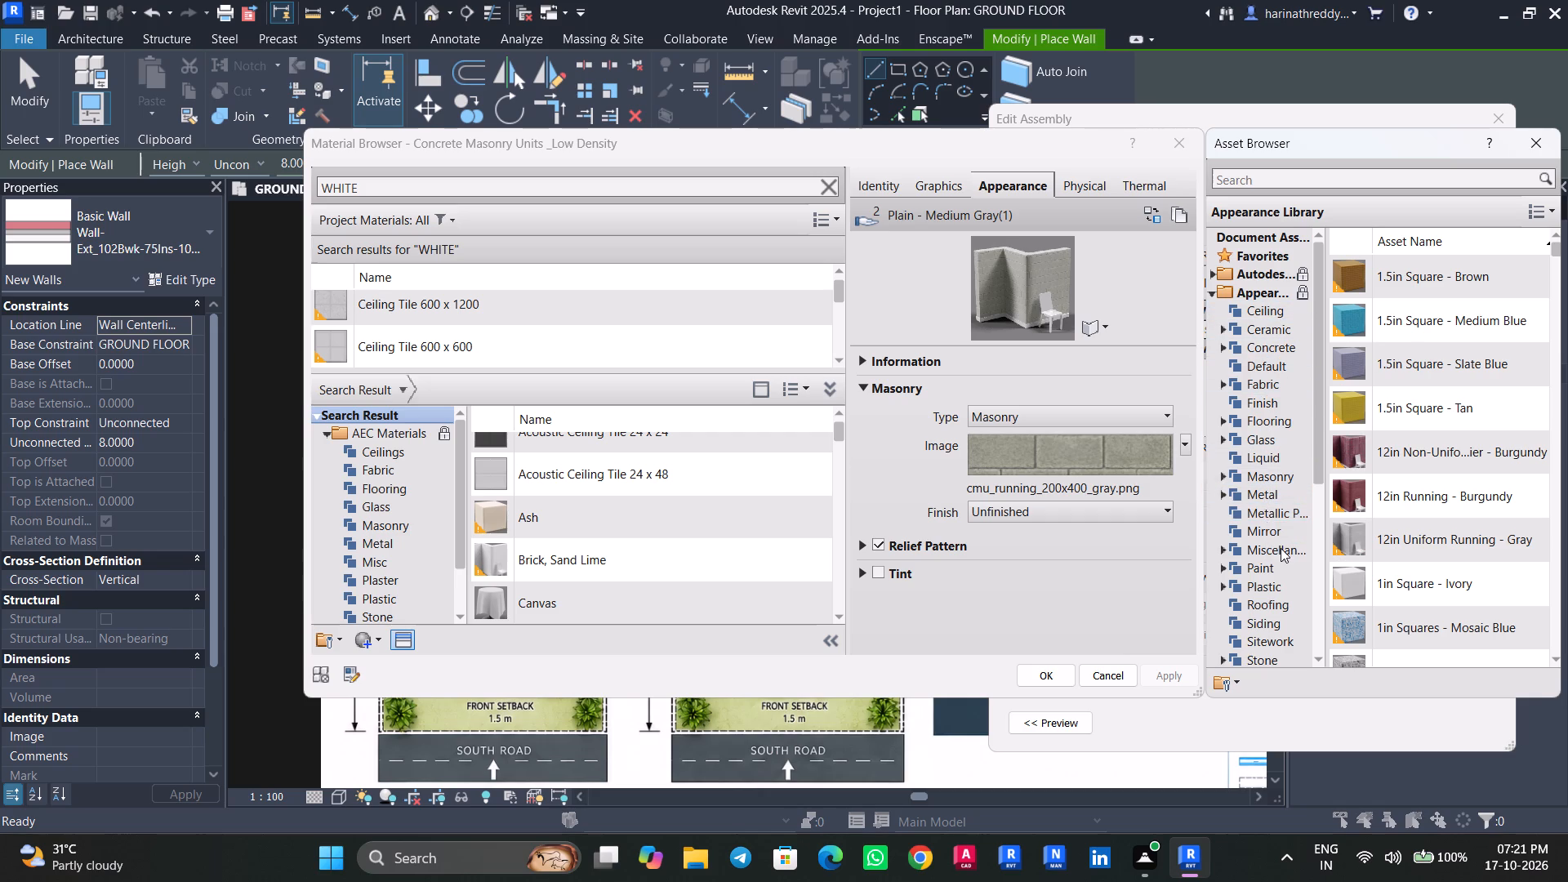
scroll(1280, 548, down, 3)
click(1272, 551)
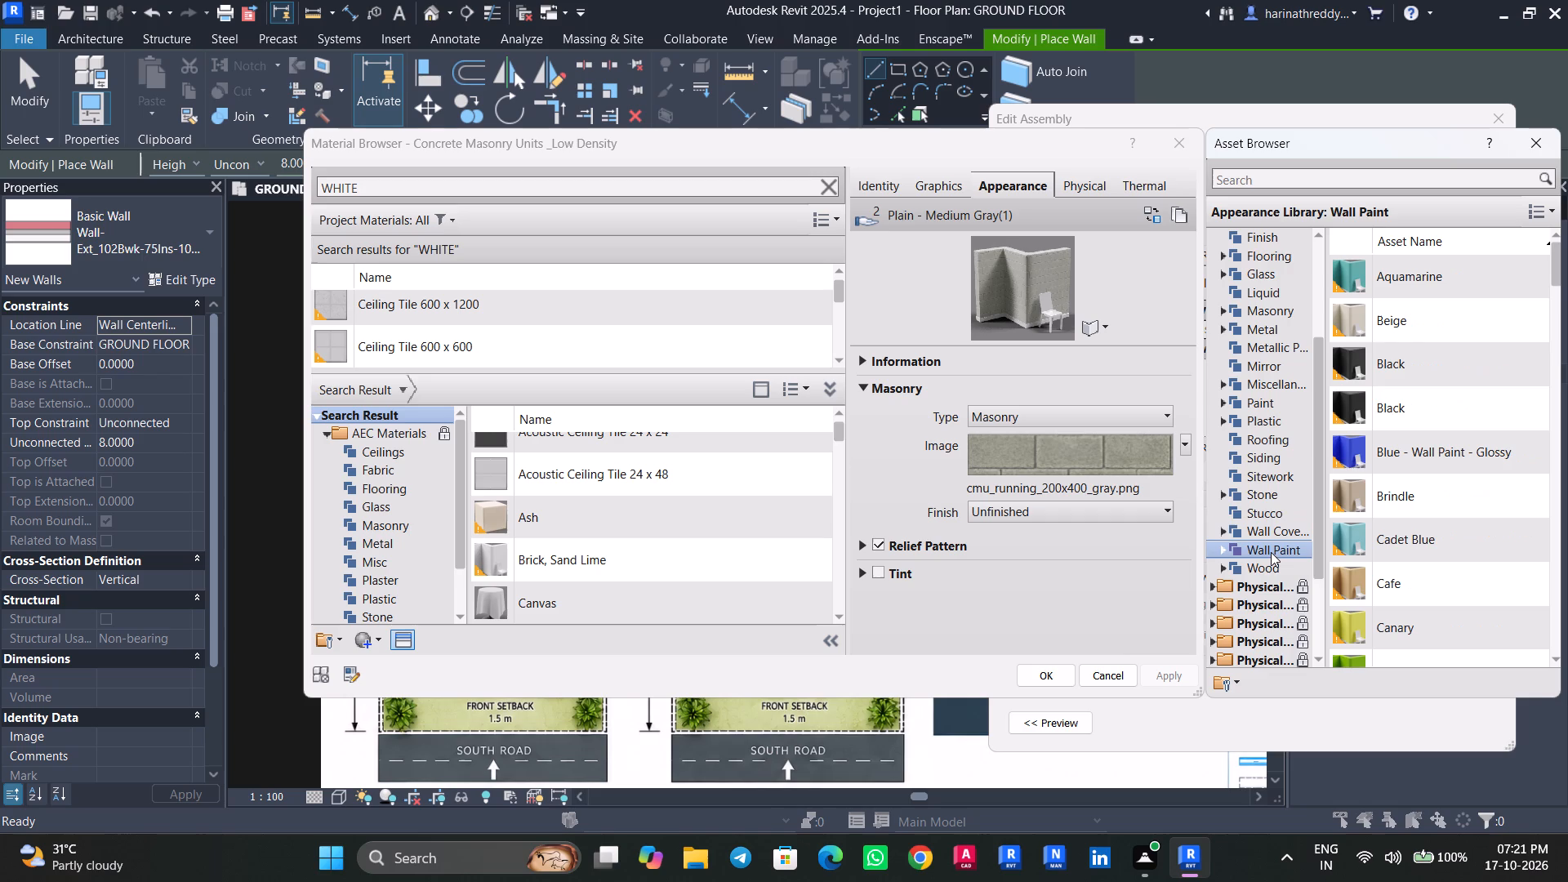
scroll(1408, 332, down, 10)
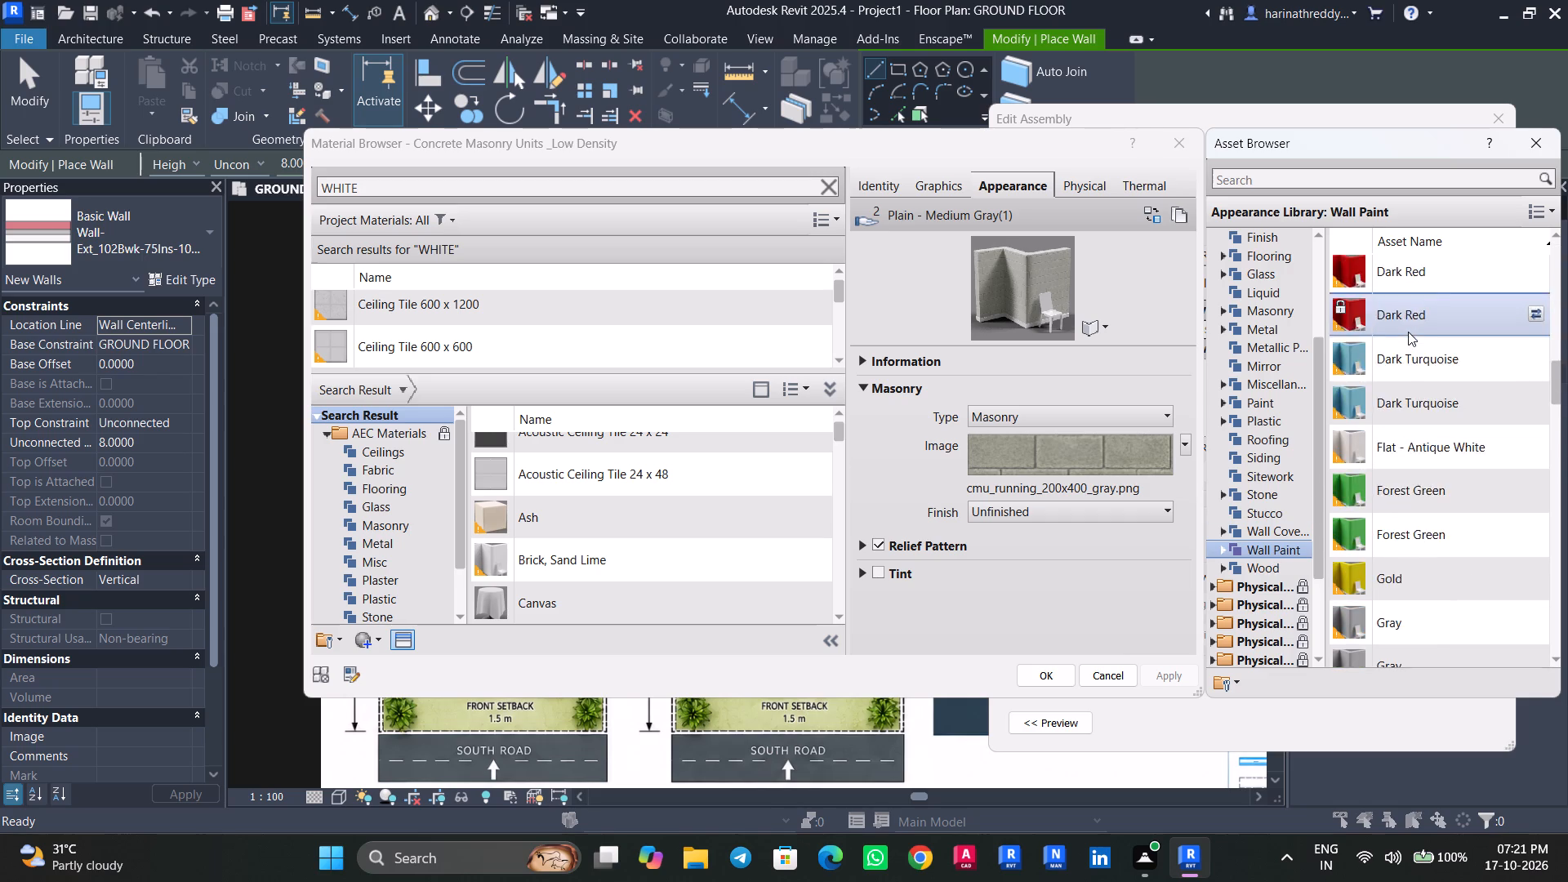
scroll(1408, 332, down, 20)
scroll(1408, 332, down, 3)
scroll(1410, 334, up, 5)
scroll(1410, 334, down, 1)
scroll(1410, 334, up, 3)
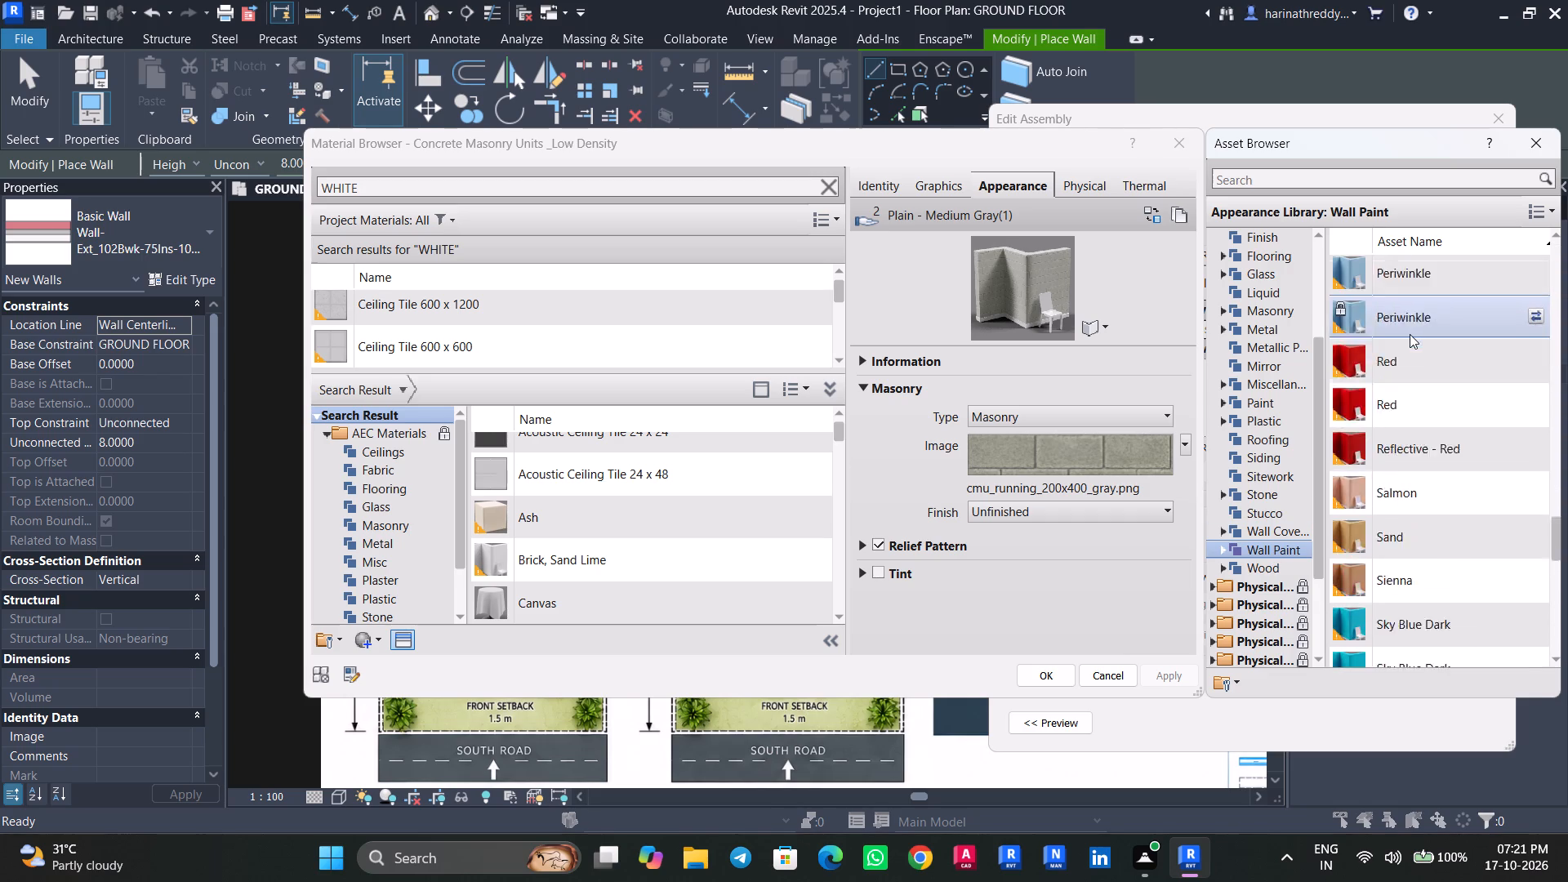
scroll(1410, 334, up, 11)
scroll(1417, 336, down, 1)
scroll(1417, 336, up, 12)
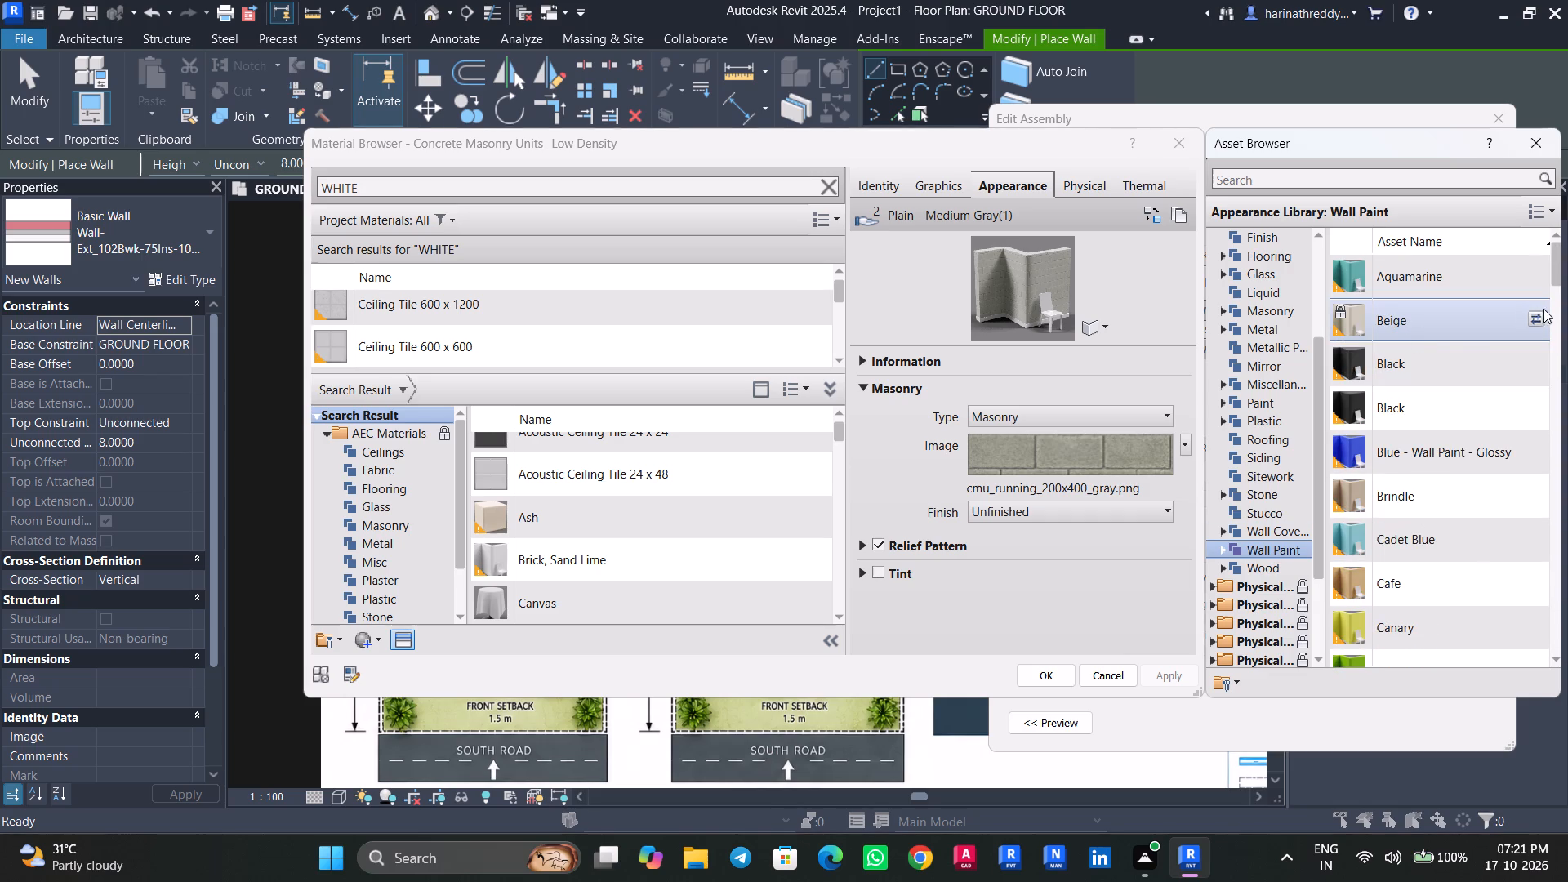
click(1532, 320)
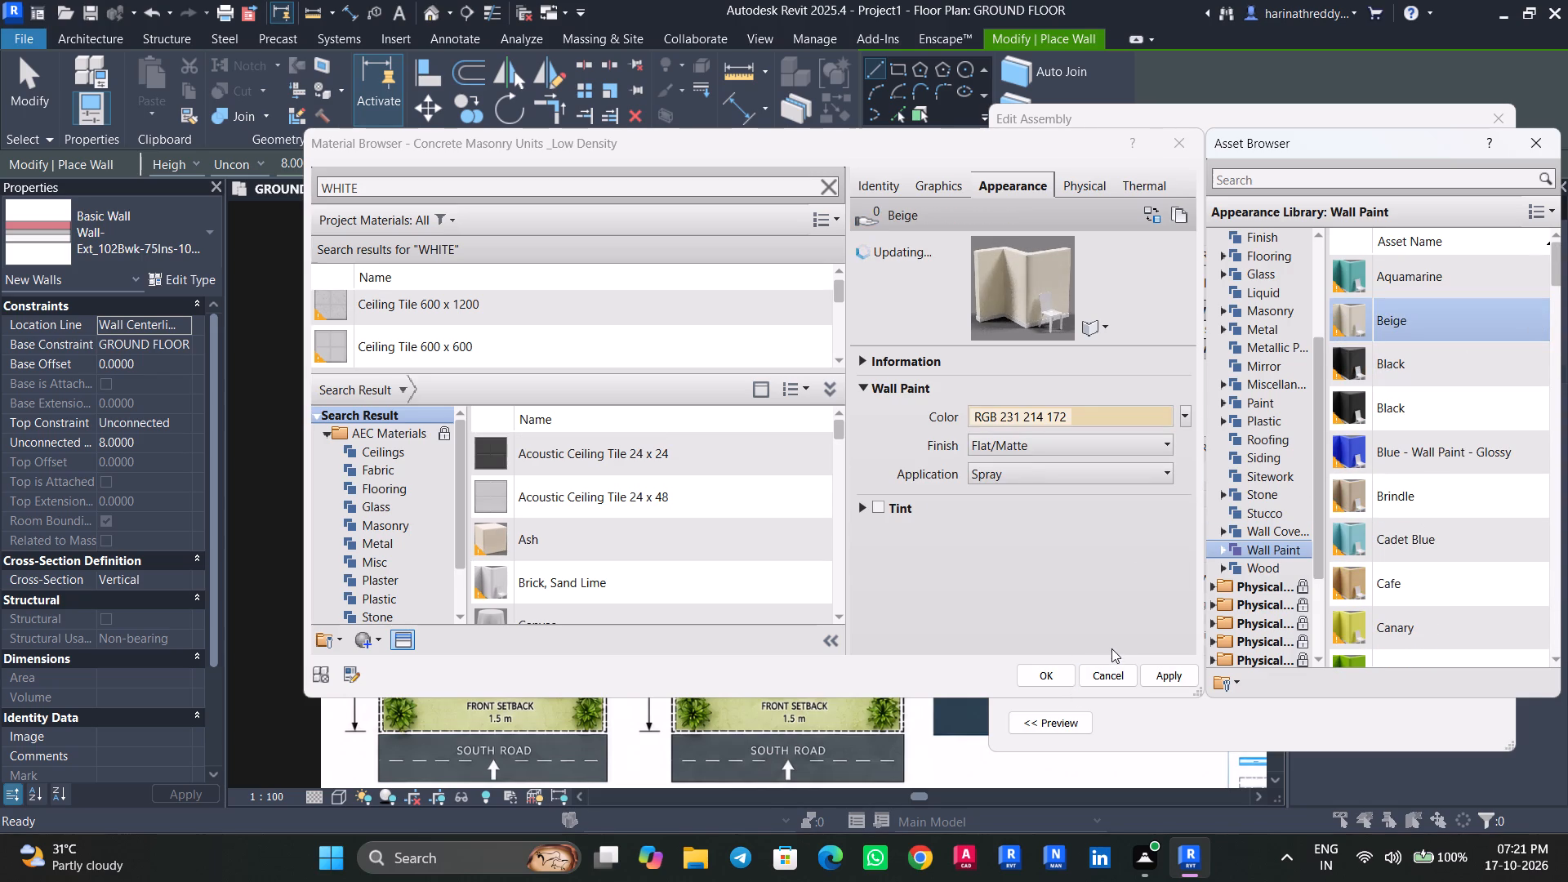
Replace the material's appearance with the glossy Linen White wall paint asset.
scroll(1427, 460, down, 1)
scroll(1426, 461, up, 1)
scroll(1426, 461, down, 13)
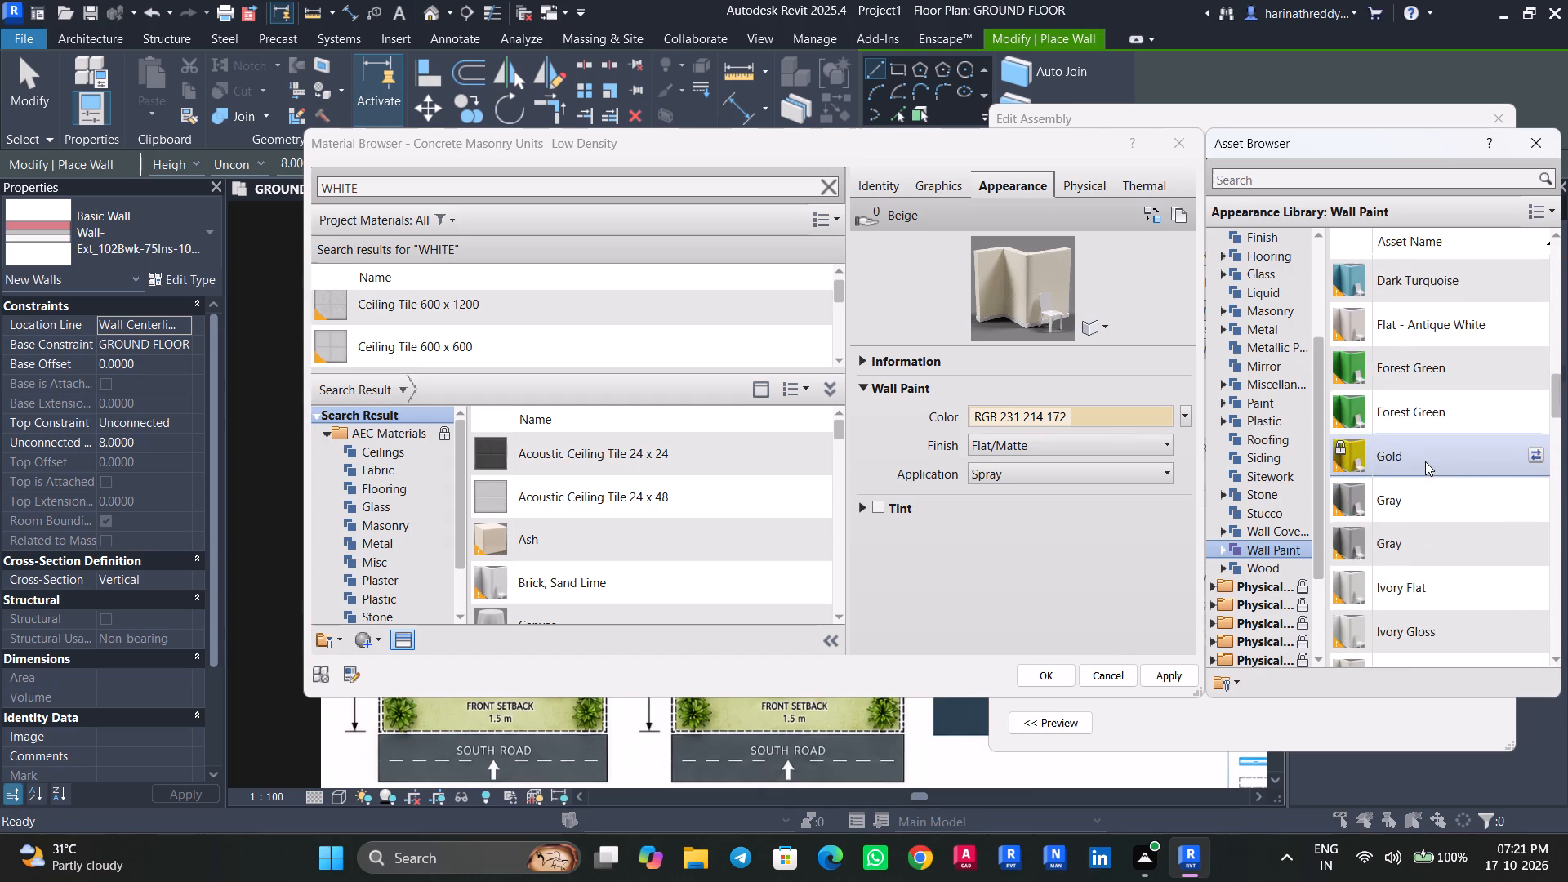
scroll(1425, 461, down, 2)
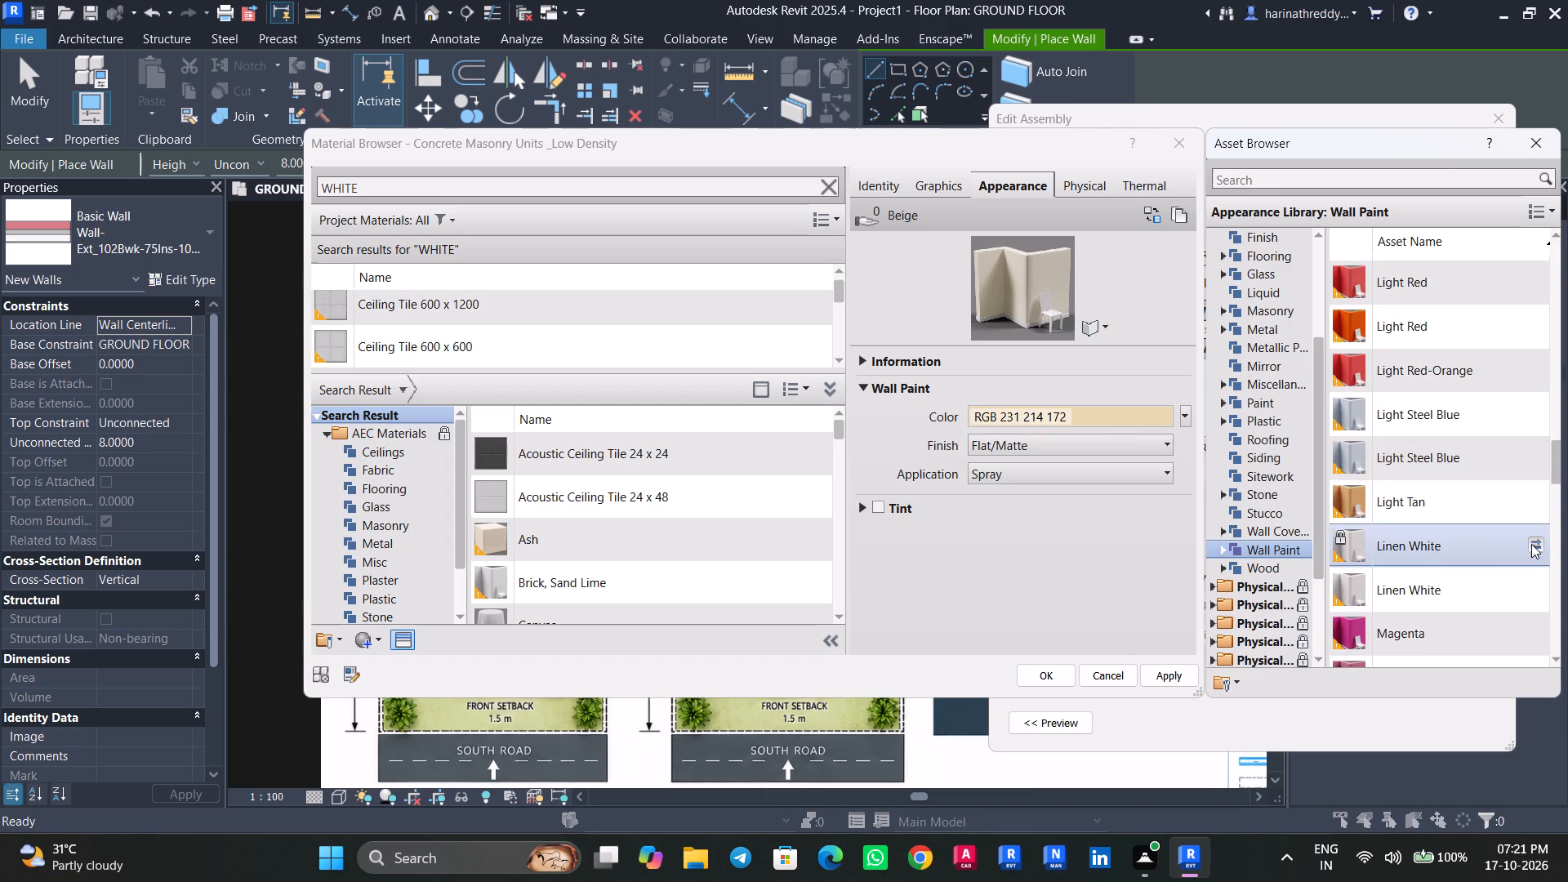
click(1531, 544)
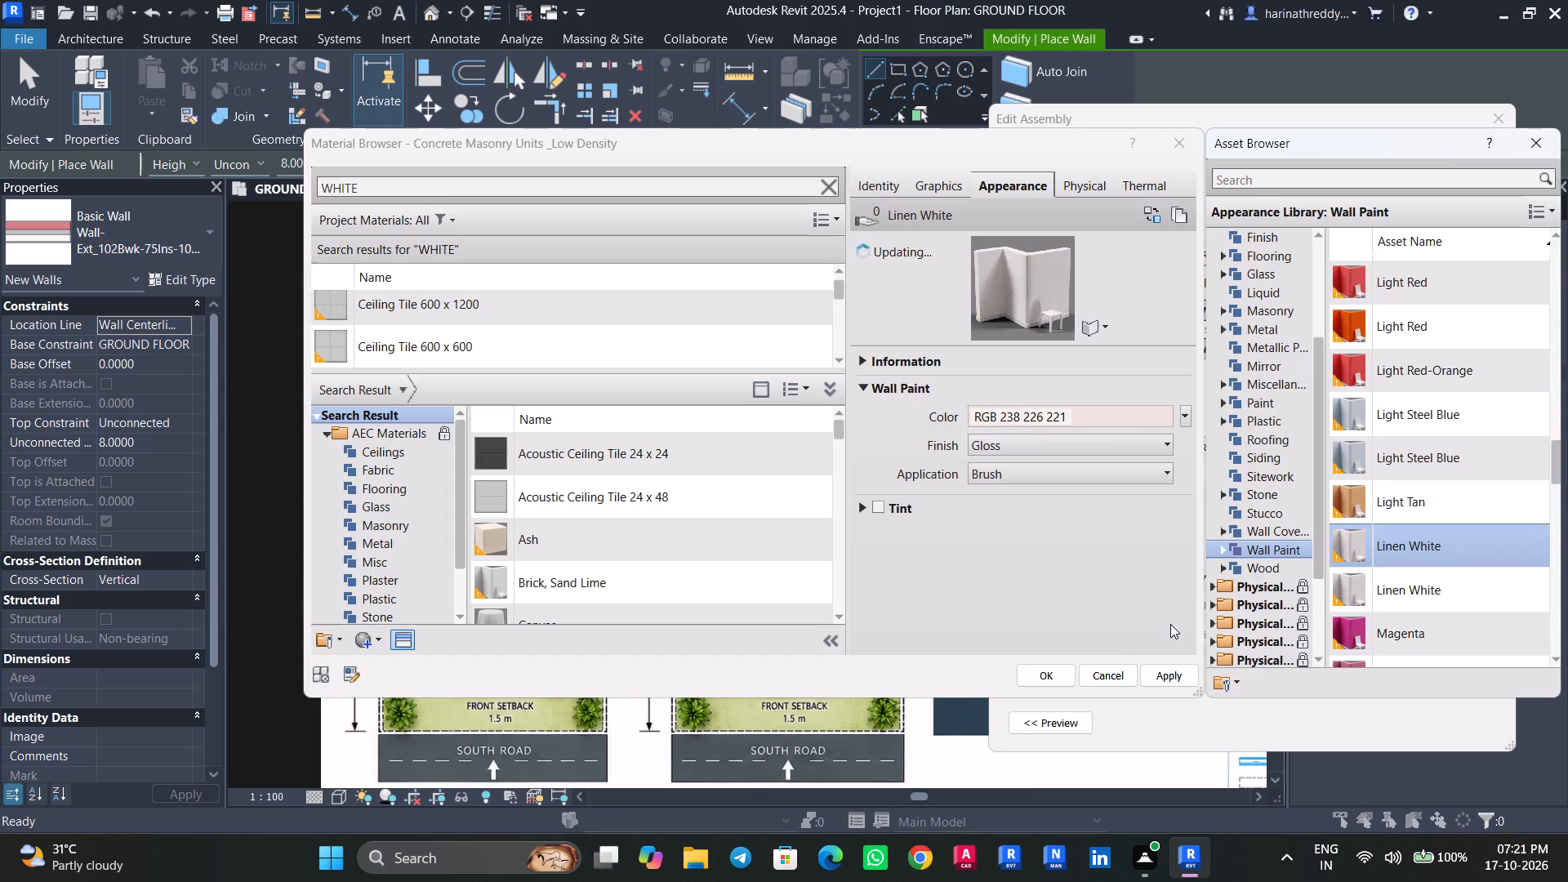
Replace the appearance of Concrete Masonry Units _Low Density with the glossy White wall paint asset and apply it.
scroll(1477, 496, down, 3)
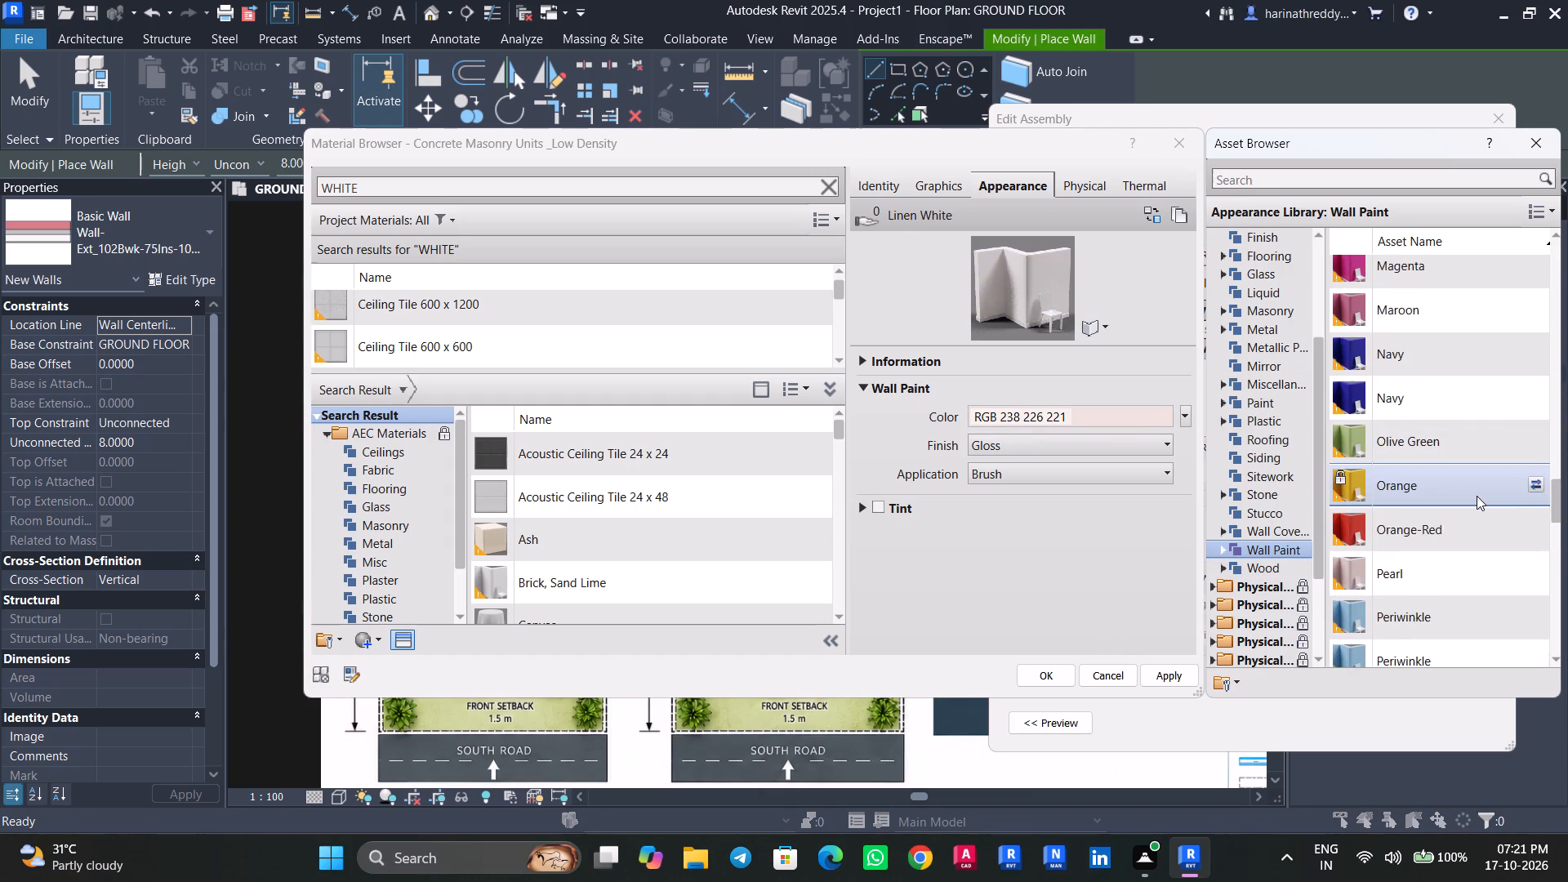
scroll(1477, 496, down, 12)
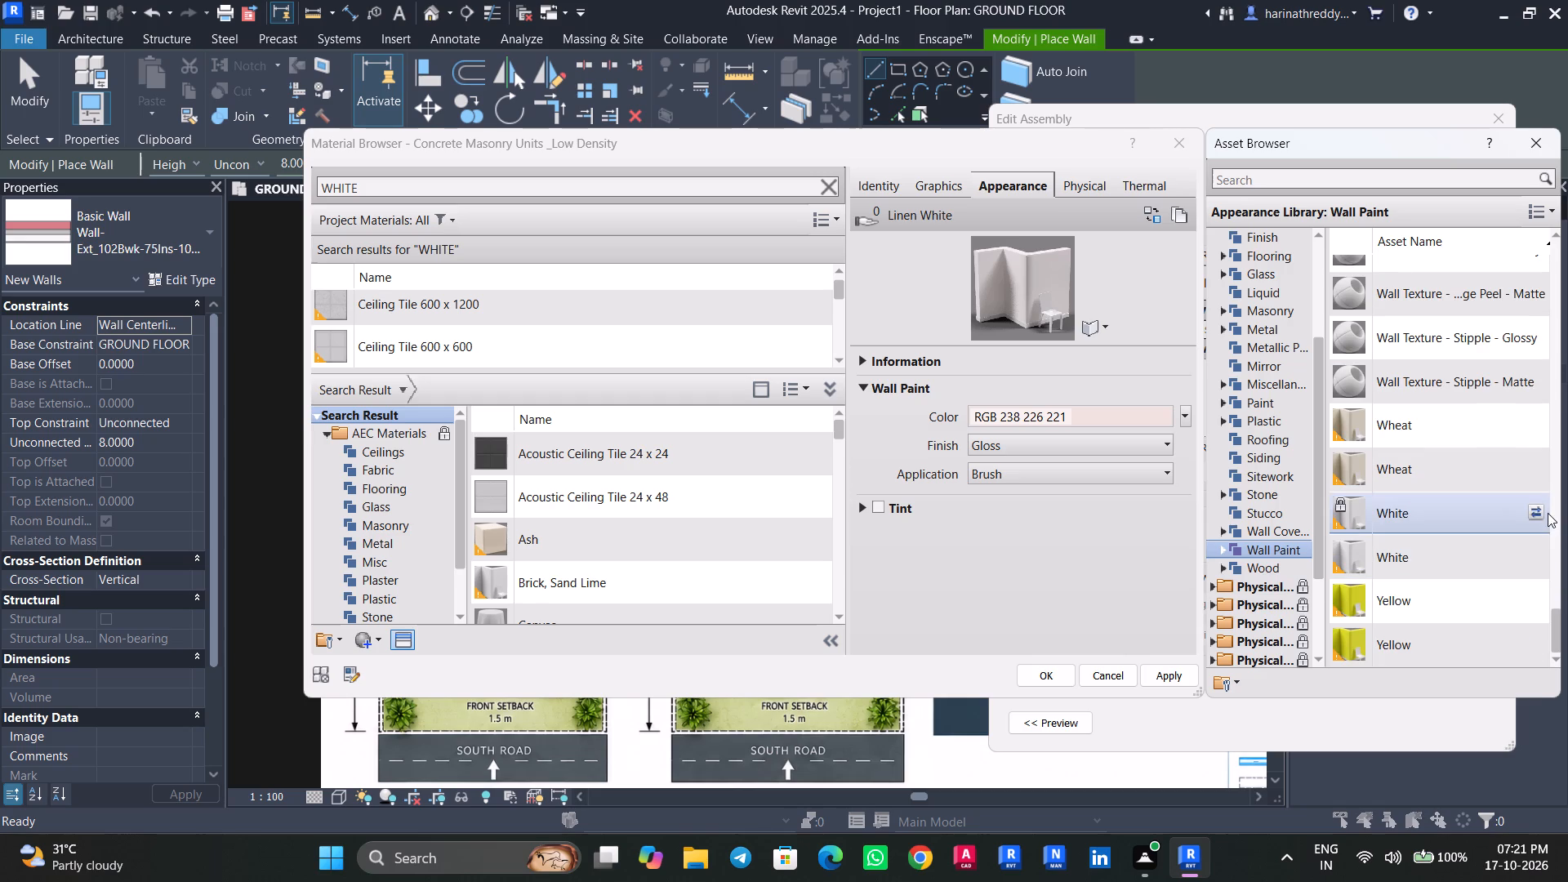
click(1534, 513)
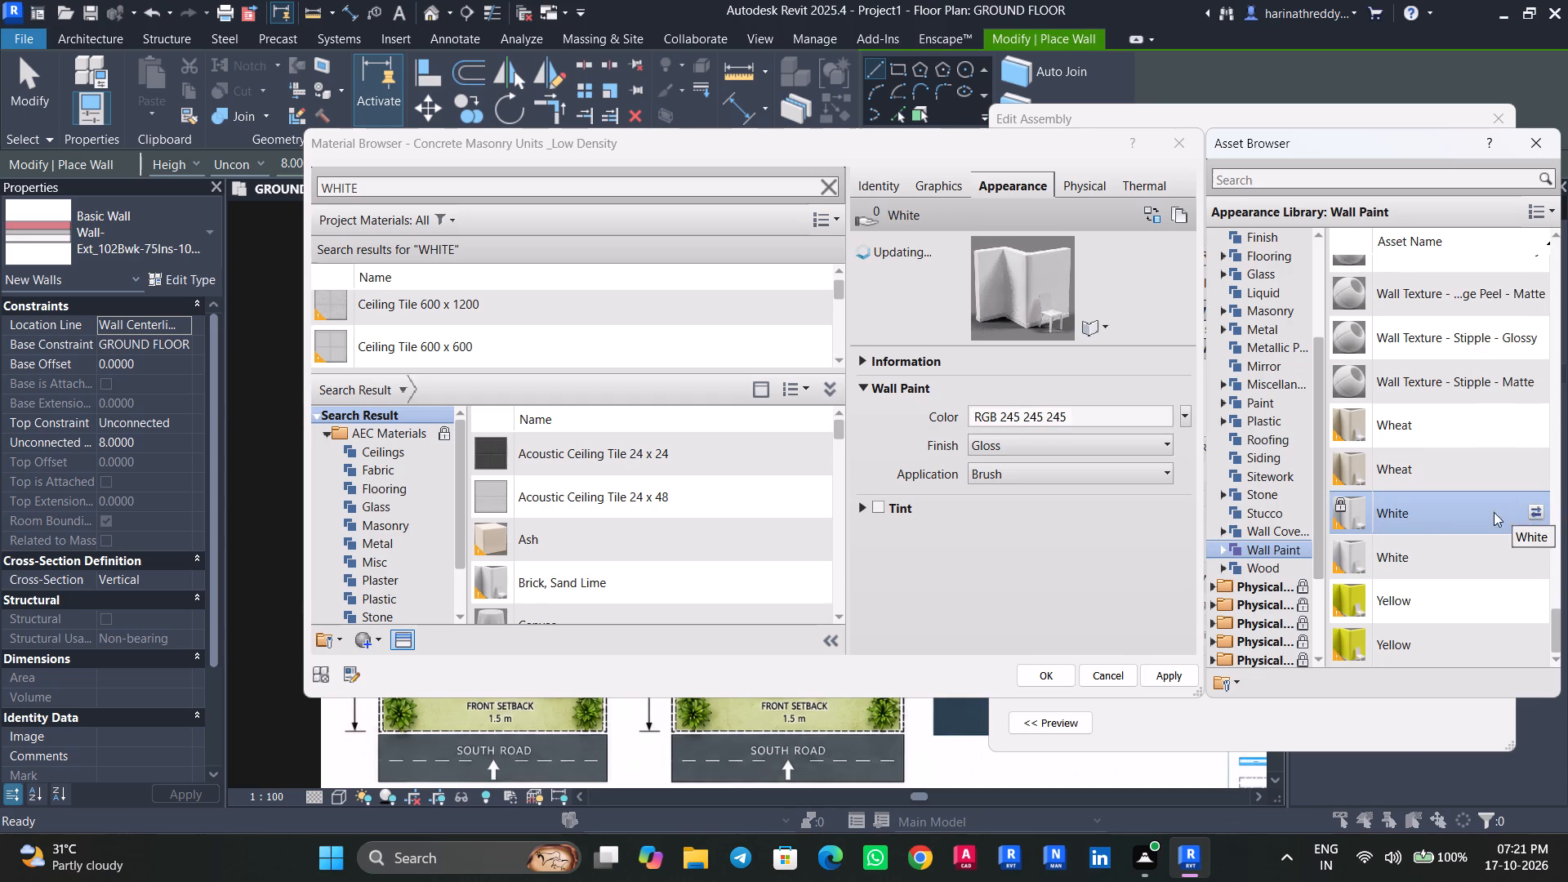
click(1176, 675)
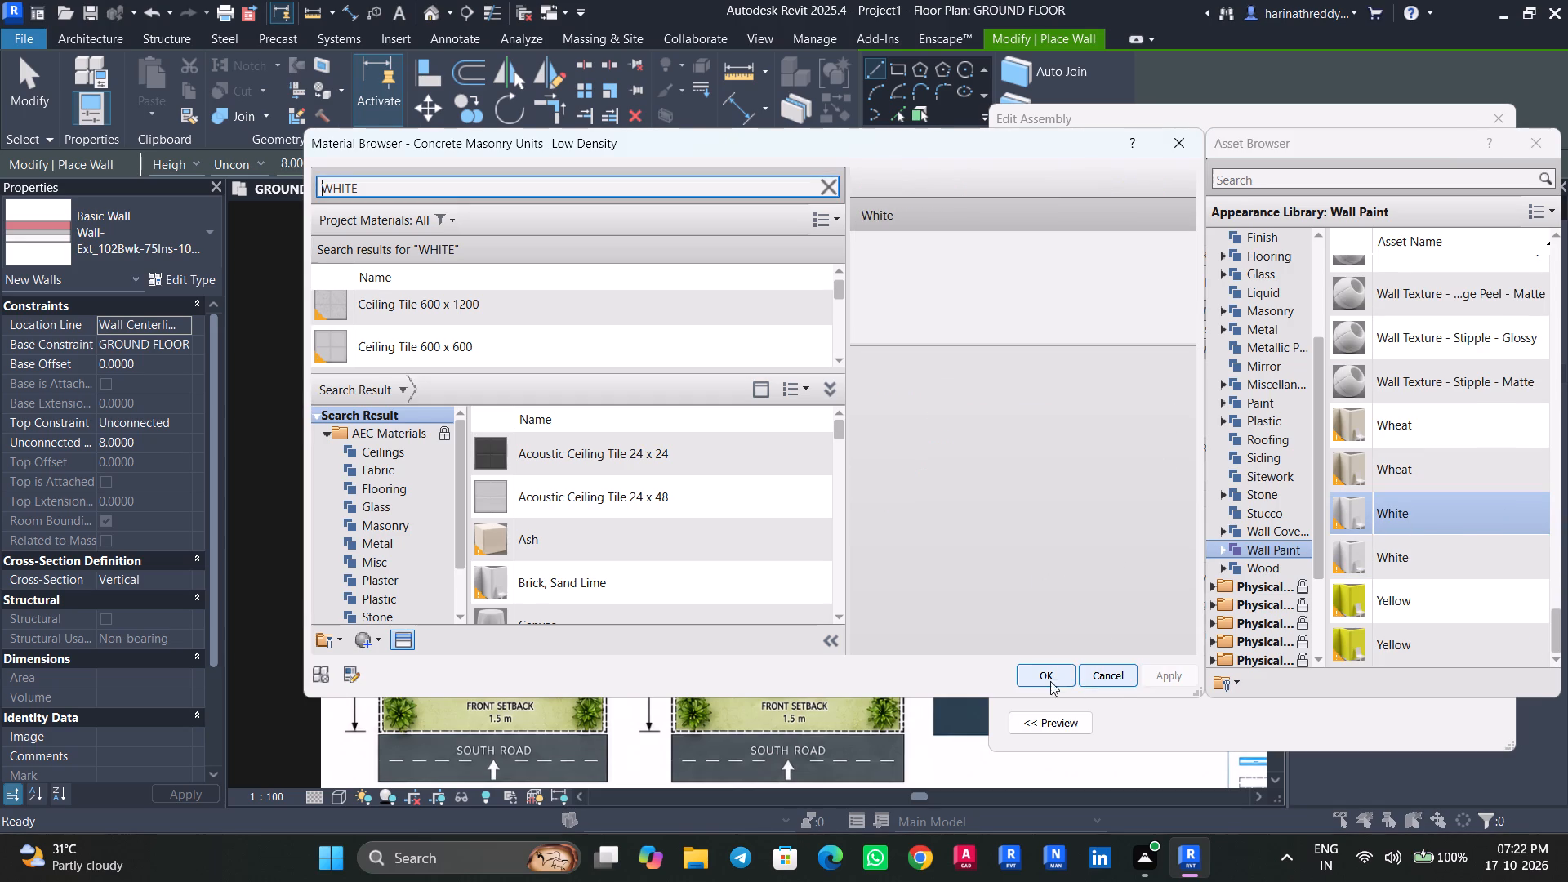
click(1040, 673)
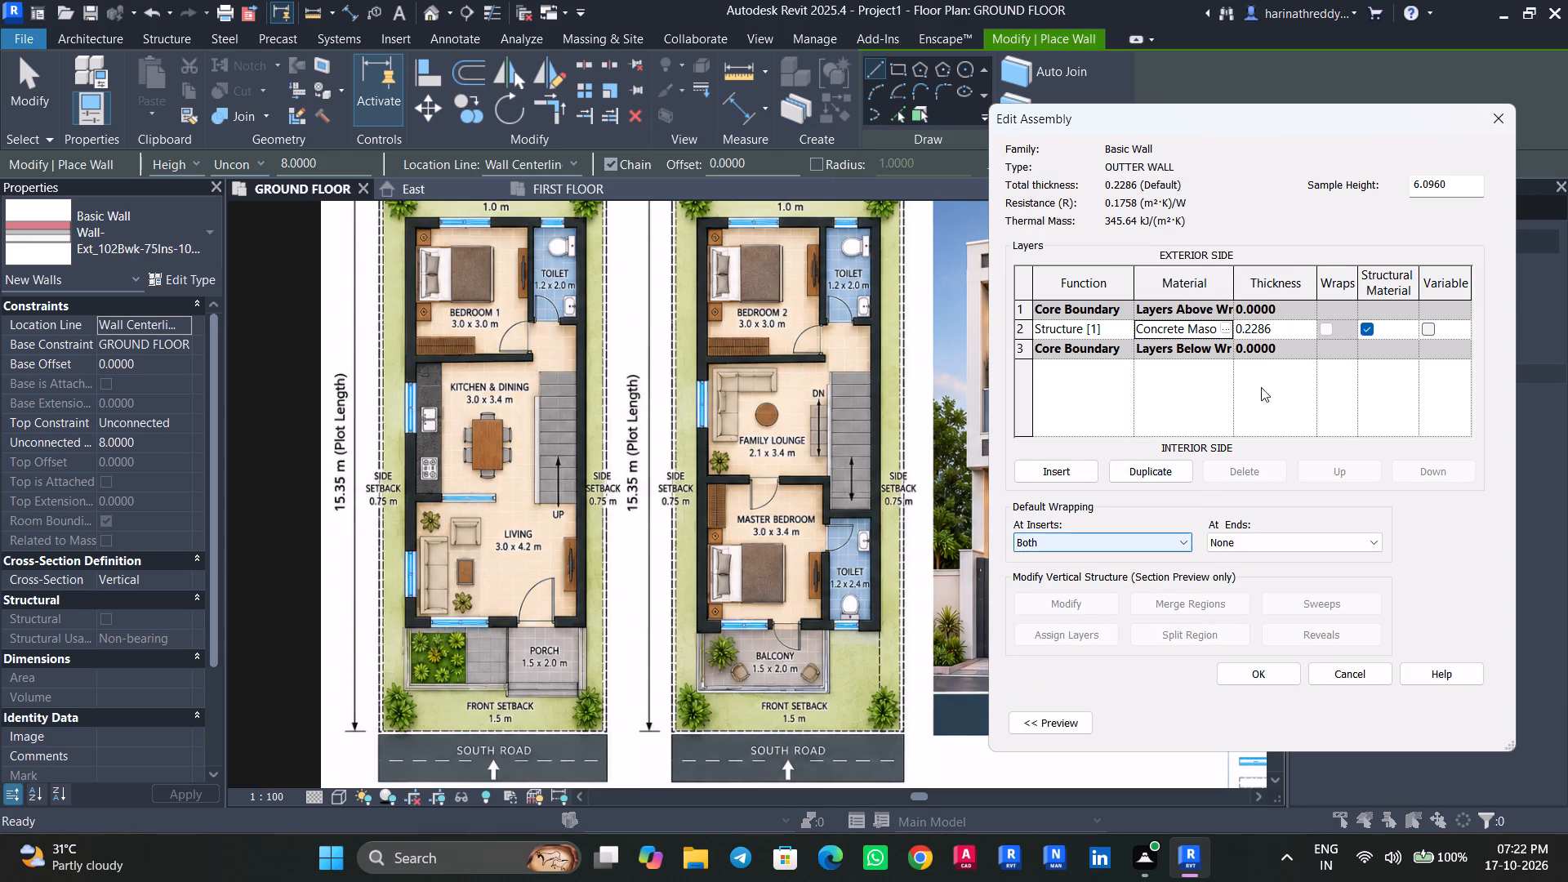
Duplicate Concrete Masonry Units _Low Density as LENIN WHITE, assign it to the structure layer and apply the OUTTER WALL type settings.
click(1225, 330)
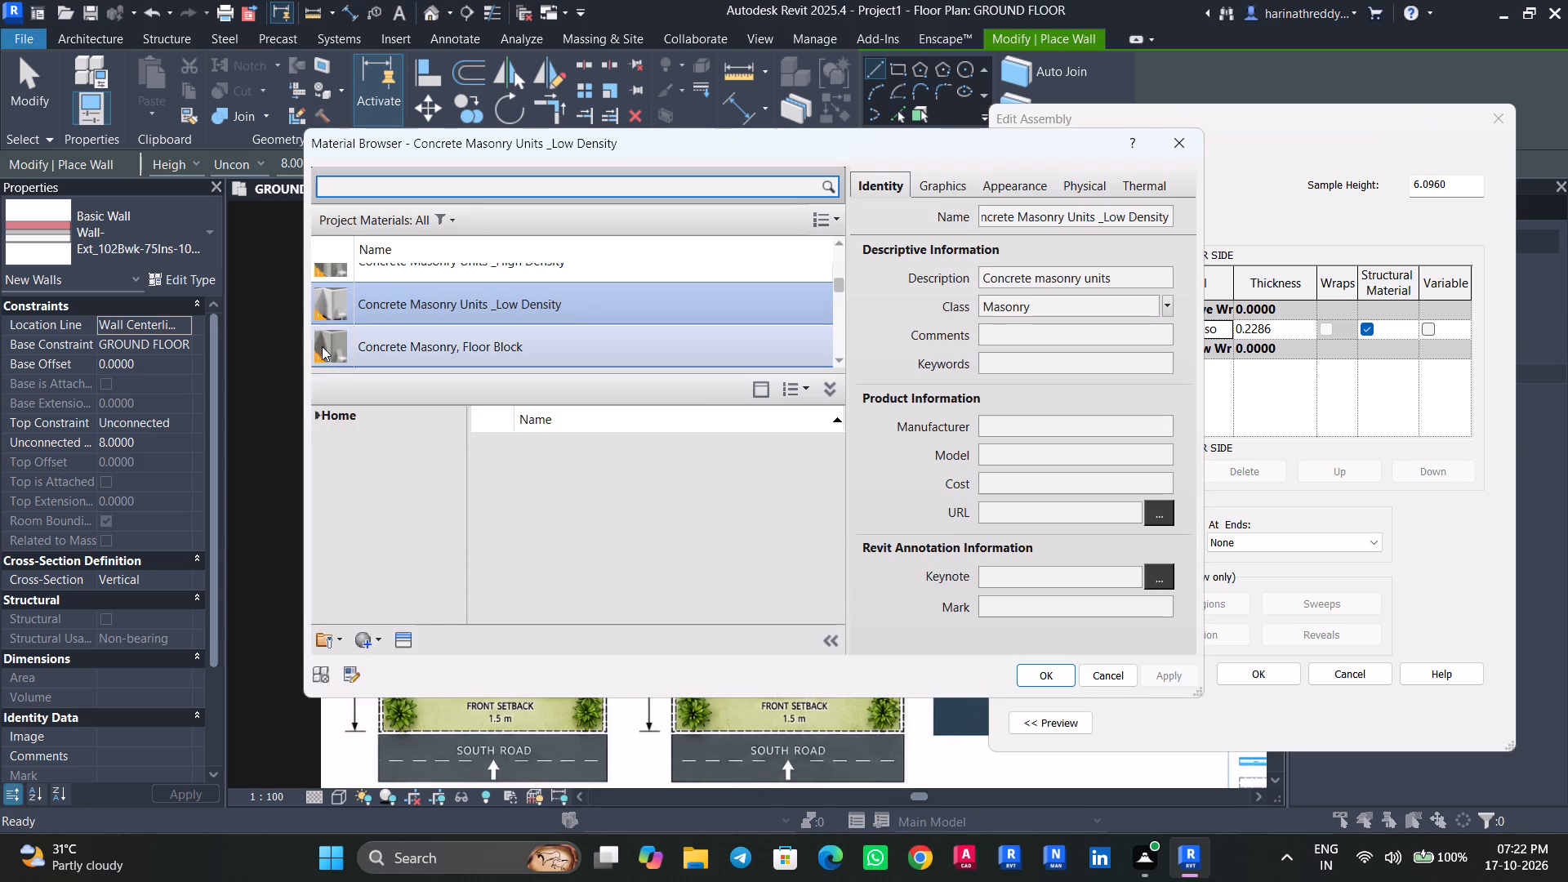
right_click(403, 300)
click(489, 335)
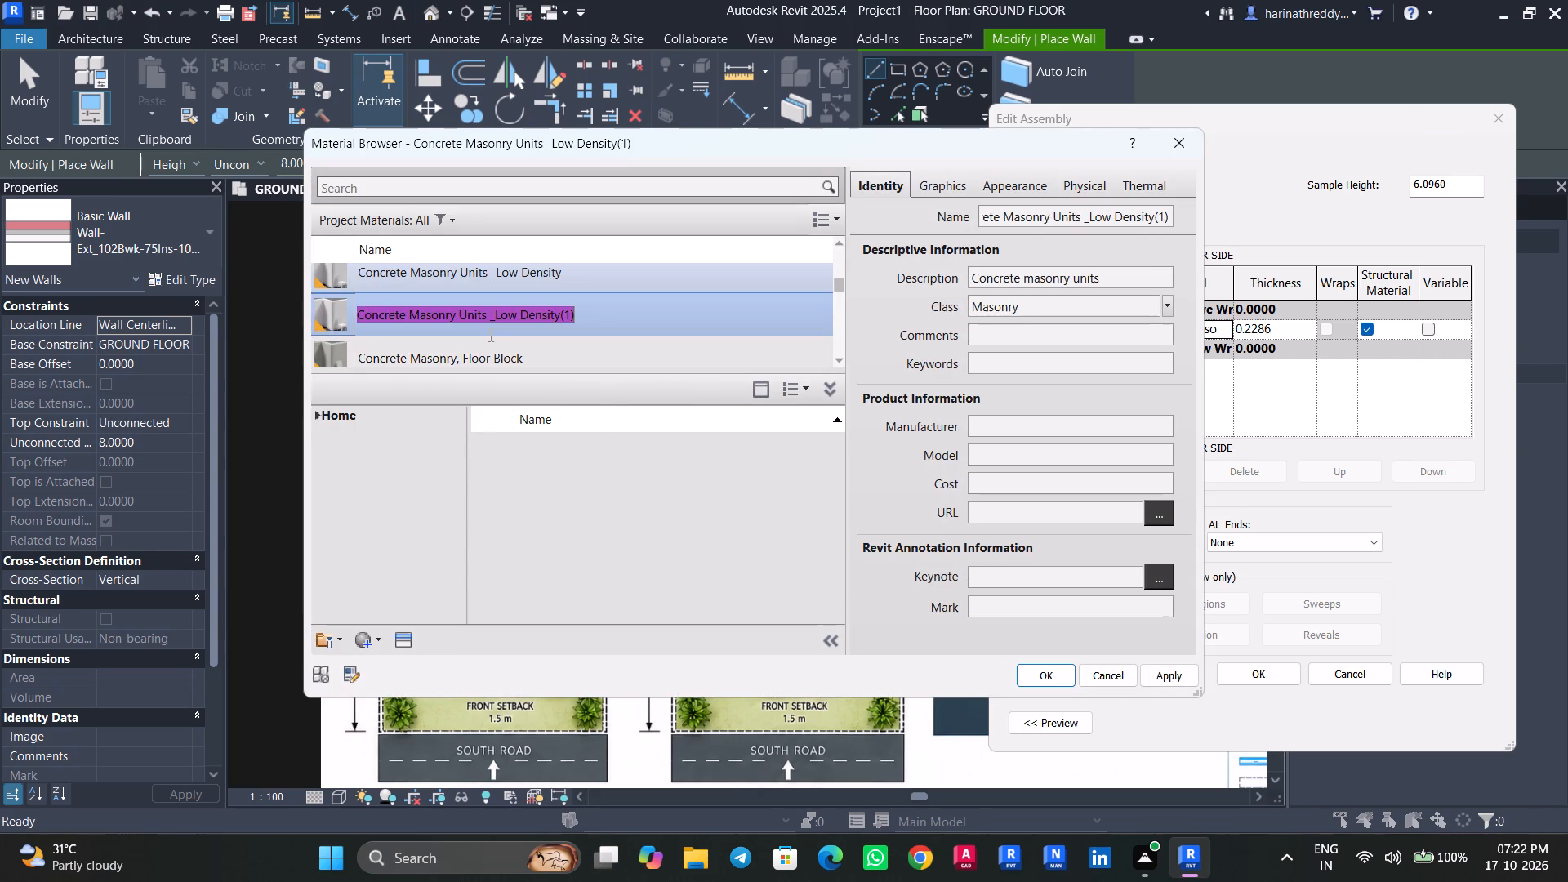
text(LENIN WHITE)
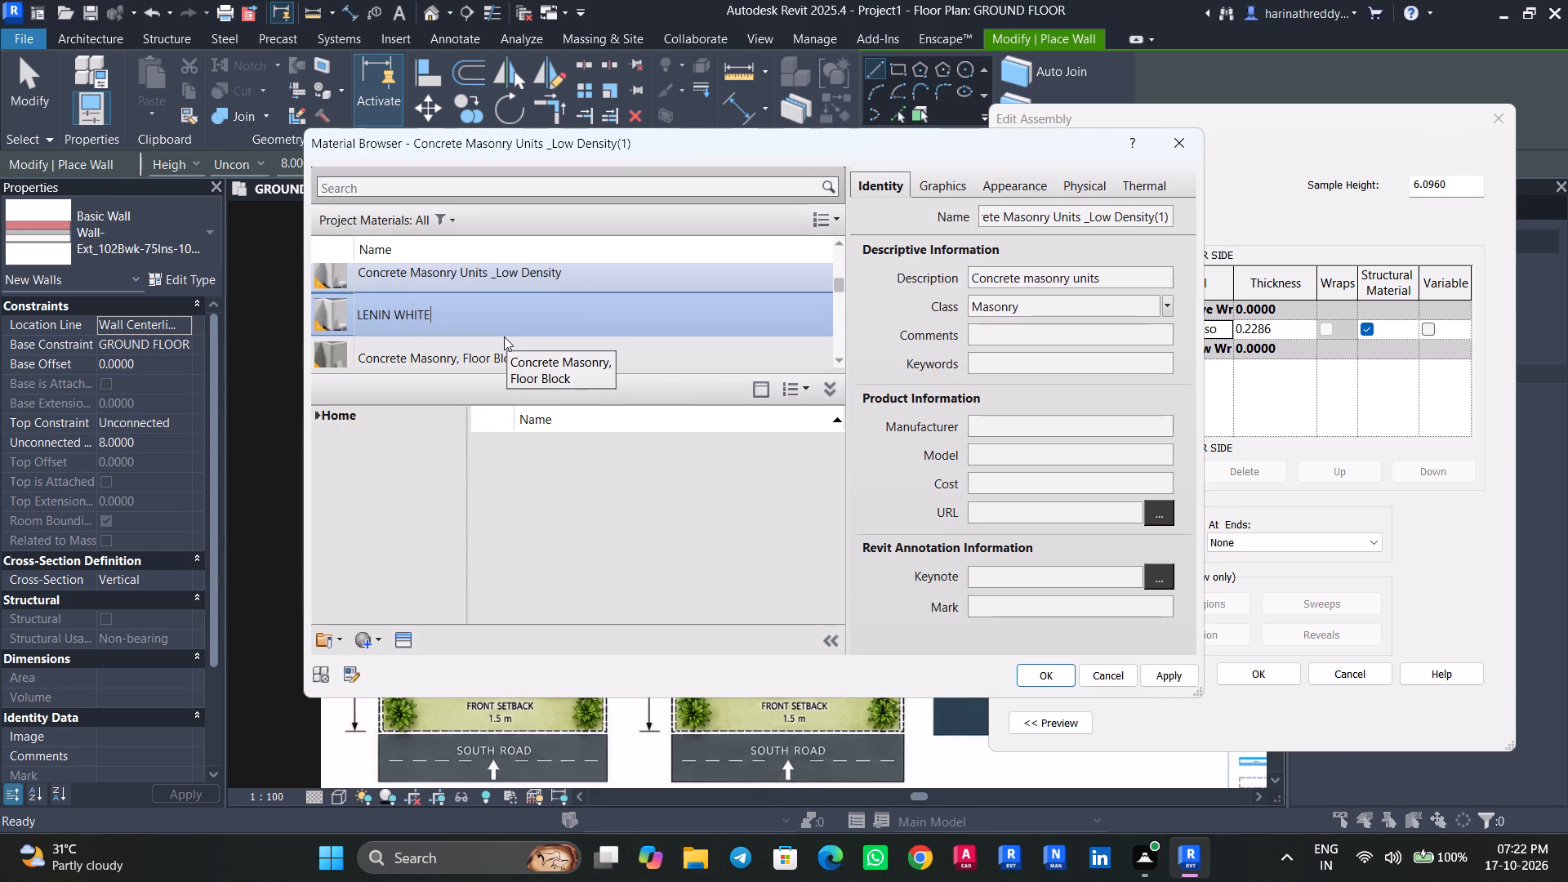
click(1196, 671)
click(1178, 671)
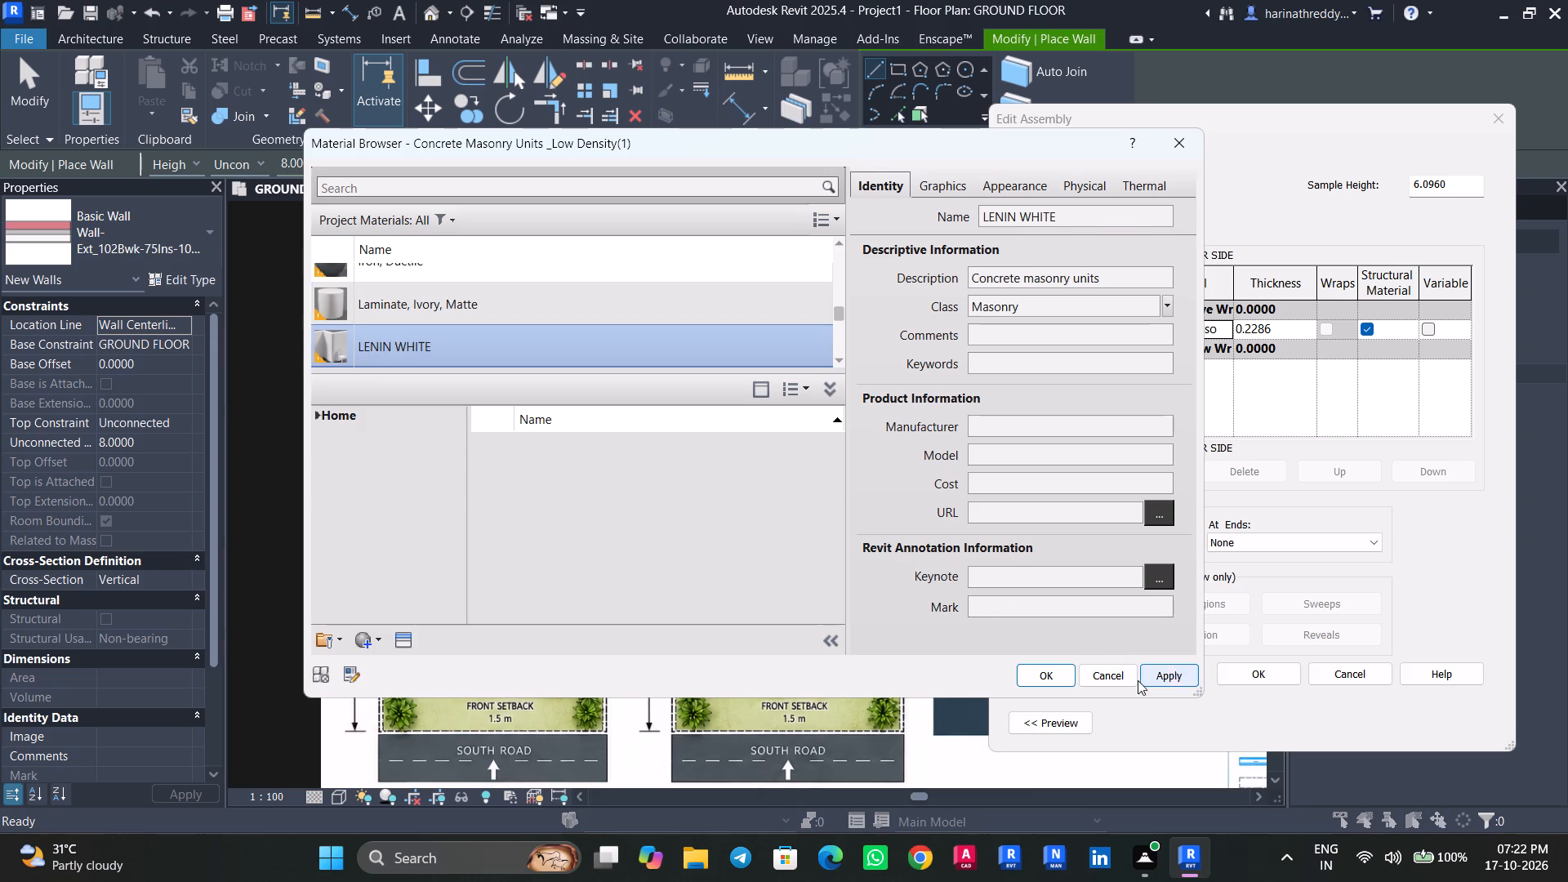
click(1057, 678)
click(1249, 666)
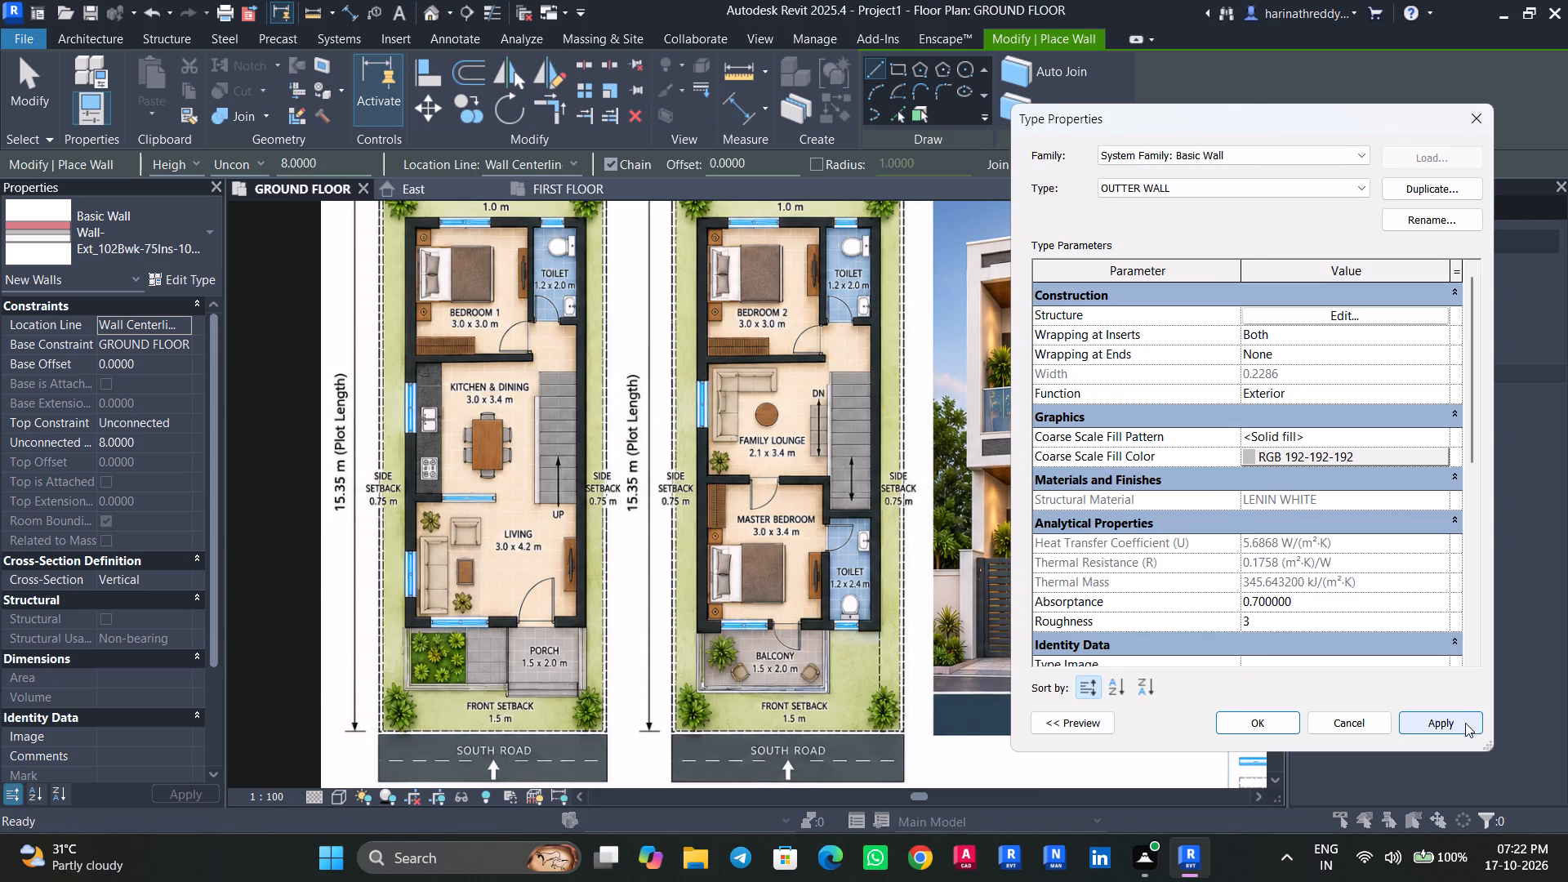
click(1465, 723)
click(1269, 726)
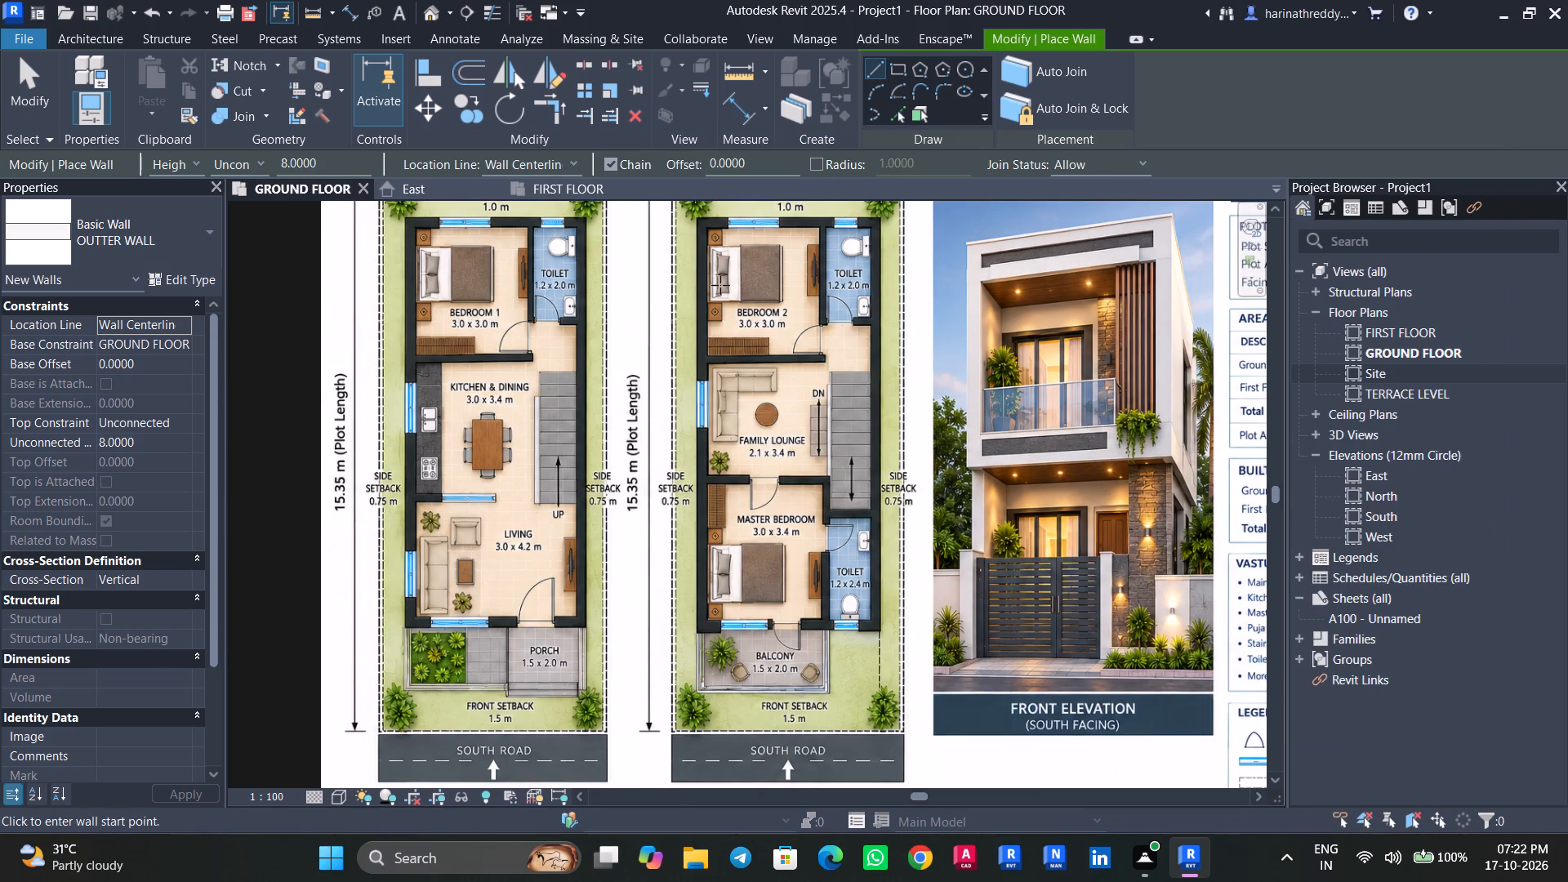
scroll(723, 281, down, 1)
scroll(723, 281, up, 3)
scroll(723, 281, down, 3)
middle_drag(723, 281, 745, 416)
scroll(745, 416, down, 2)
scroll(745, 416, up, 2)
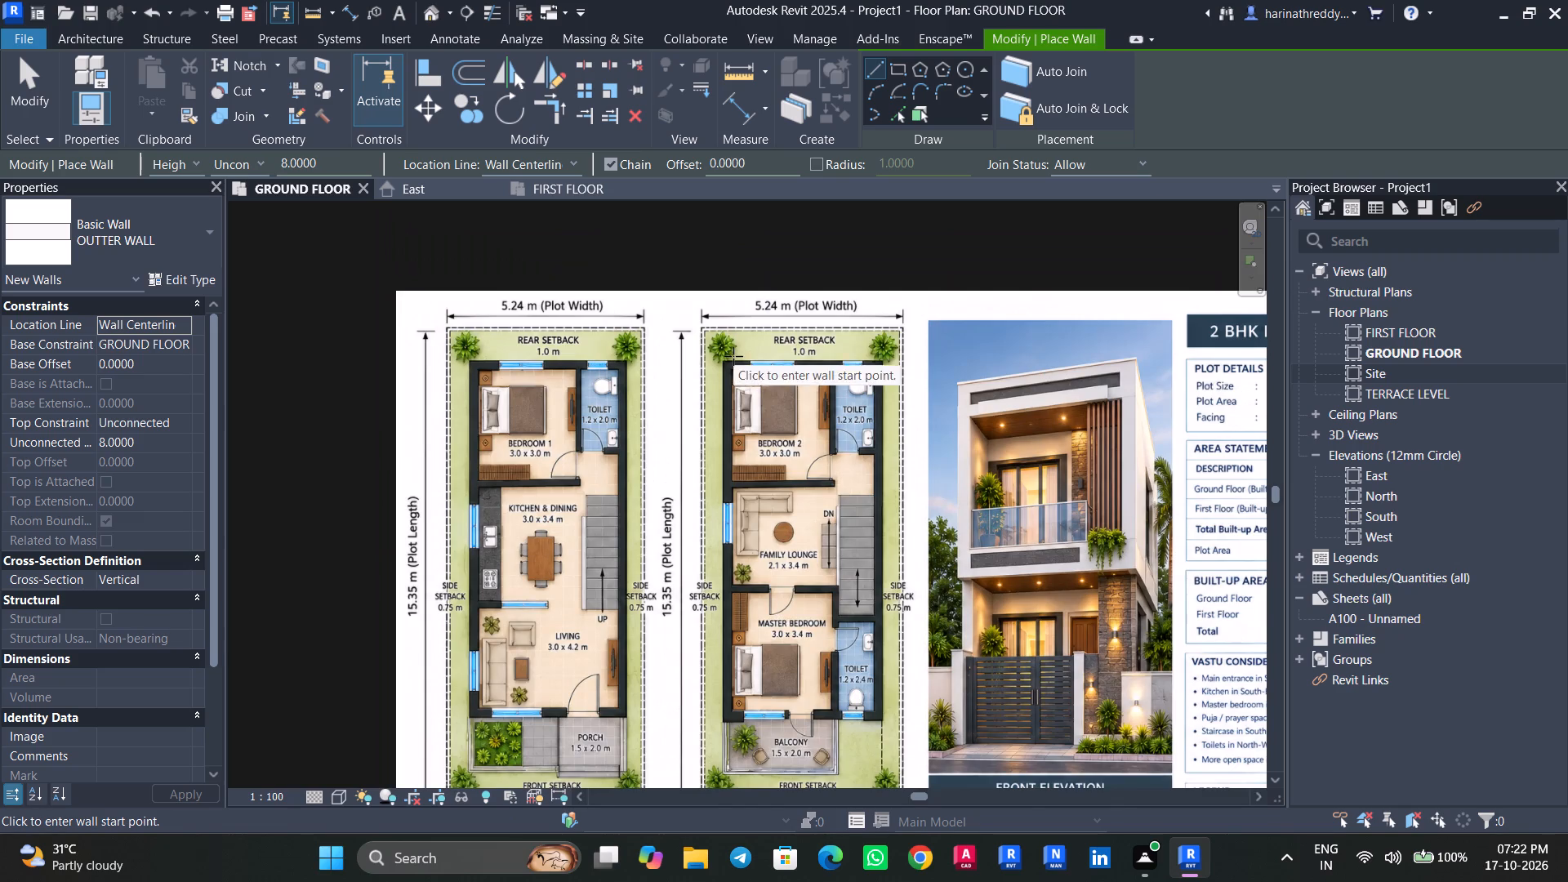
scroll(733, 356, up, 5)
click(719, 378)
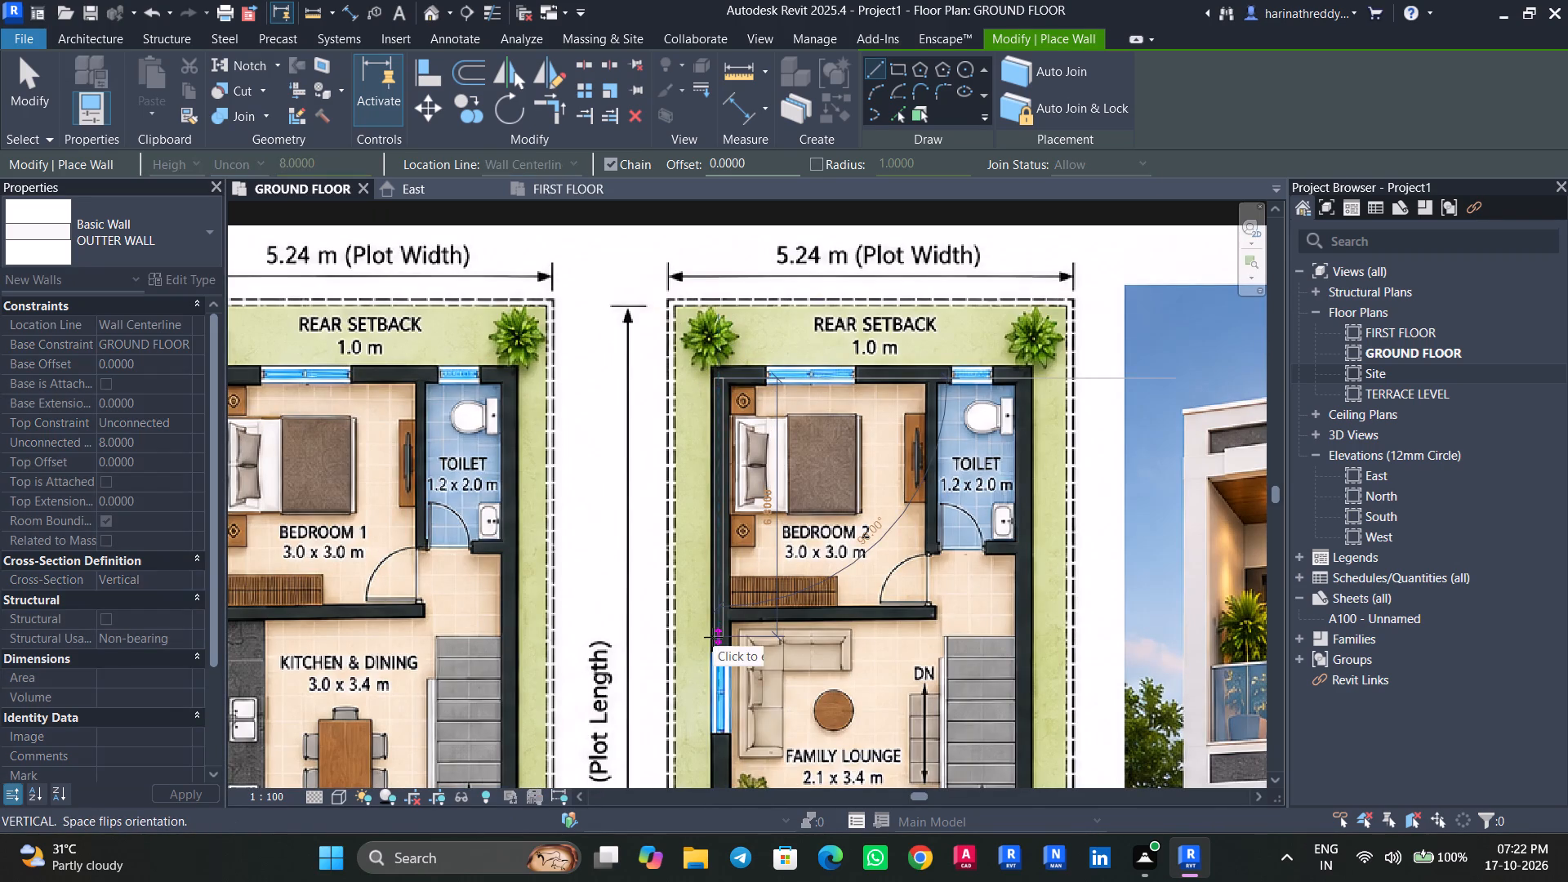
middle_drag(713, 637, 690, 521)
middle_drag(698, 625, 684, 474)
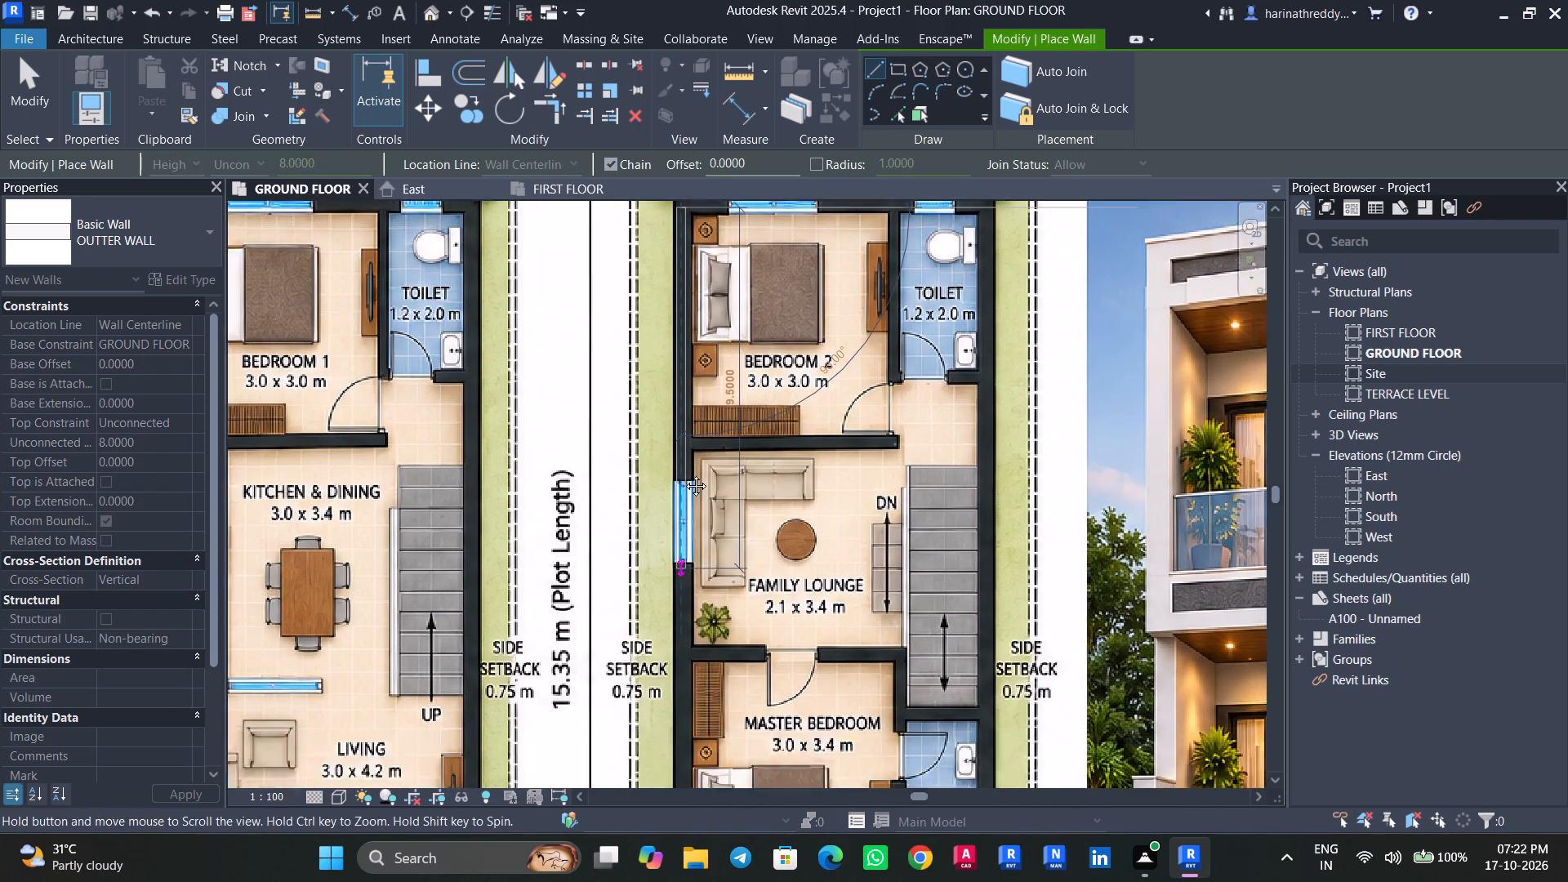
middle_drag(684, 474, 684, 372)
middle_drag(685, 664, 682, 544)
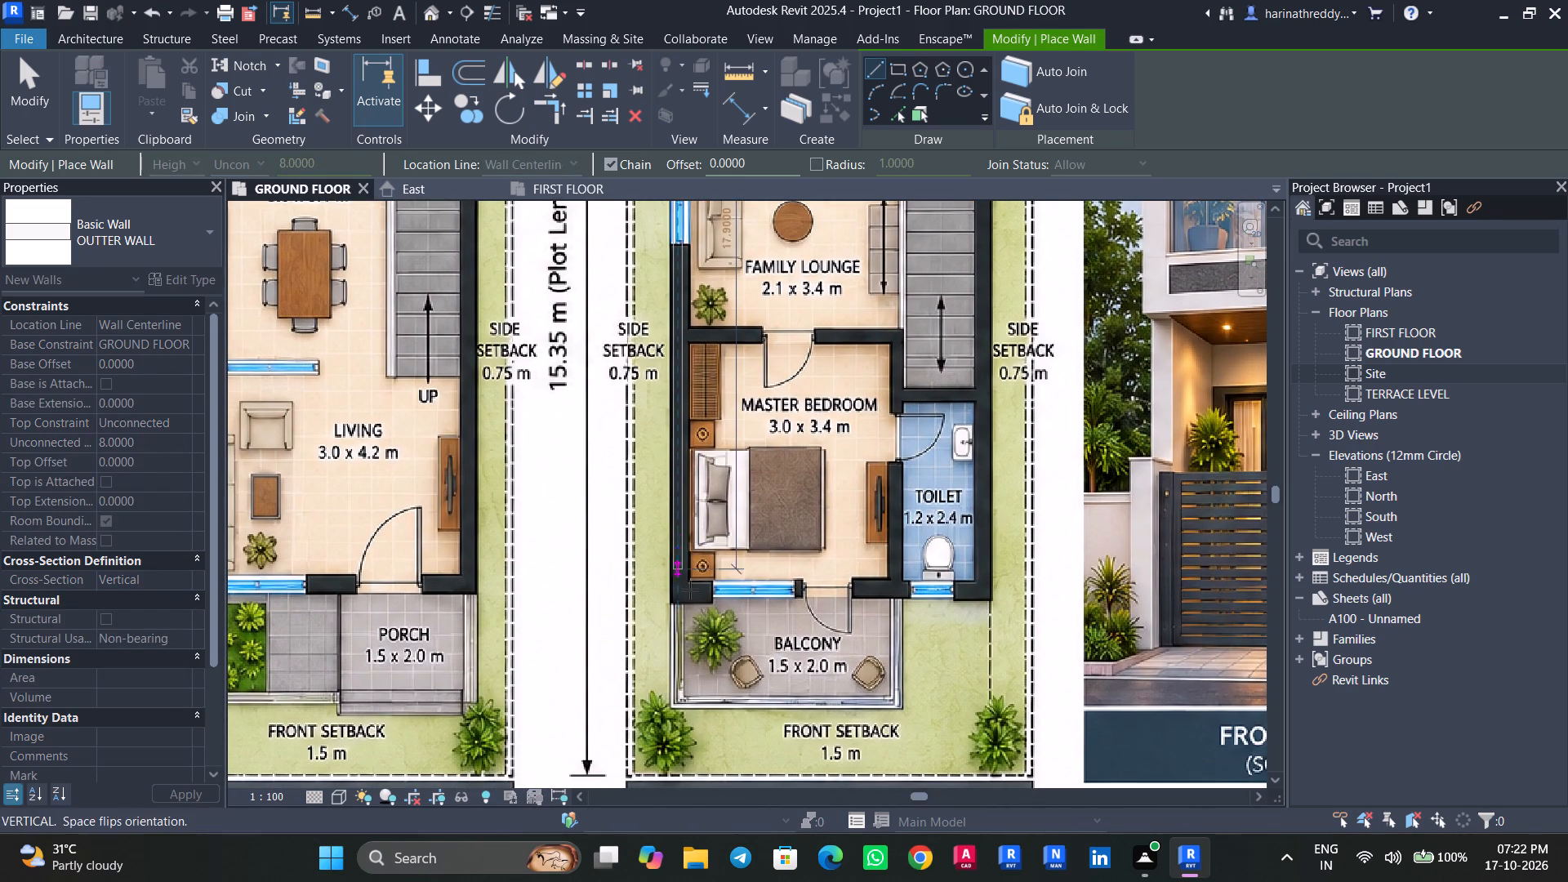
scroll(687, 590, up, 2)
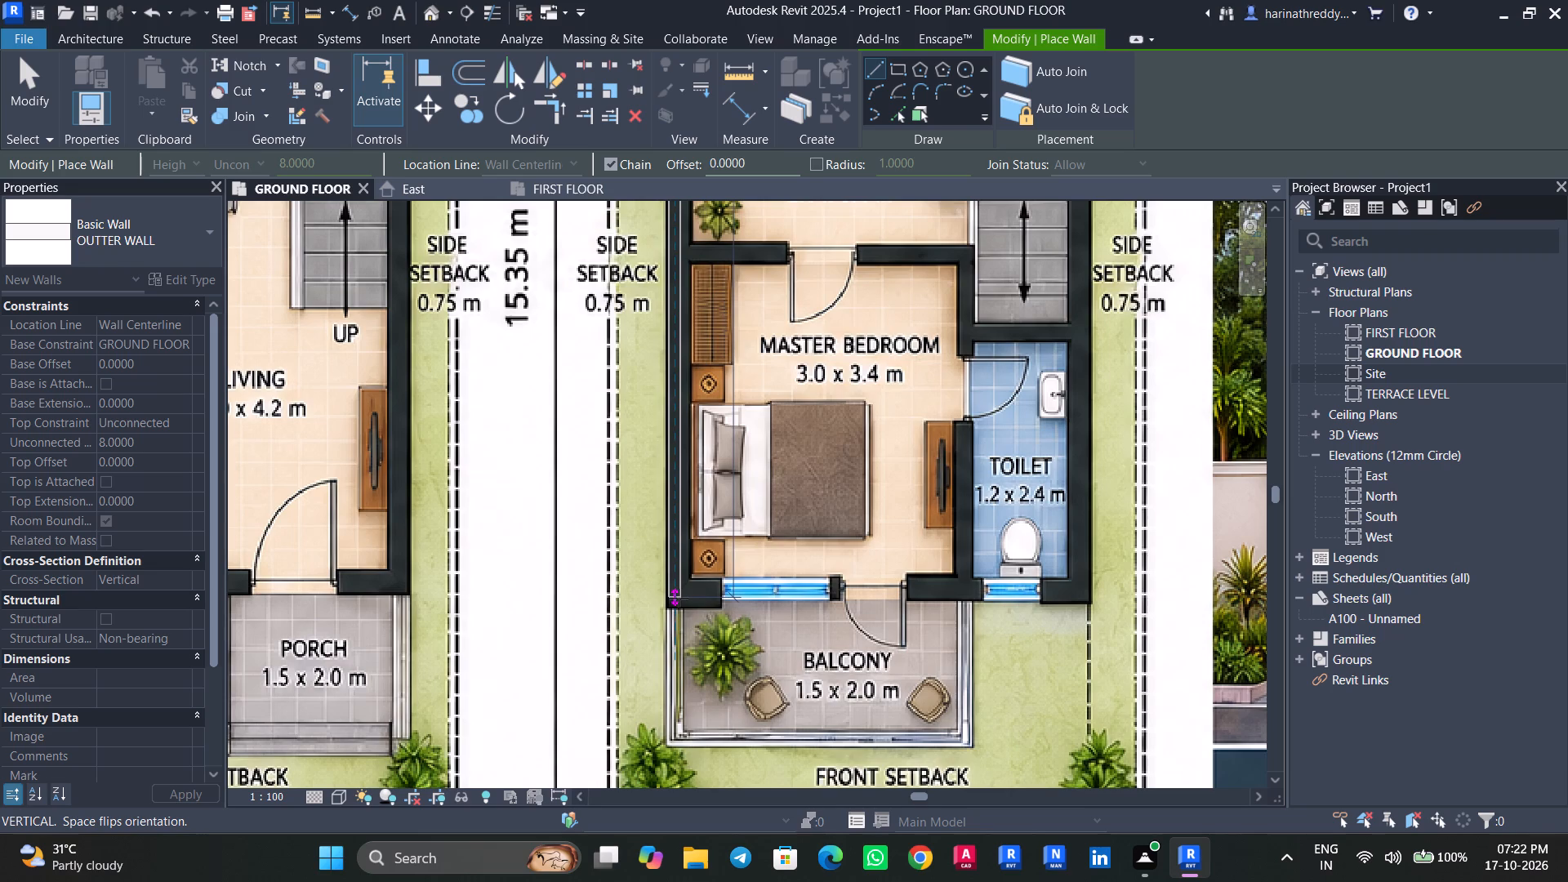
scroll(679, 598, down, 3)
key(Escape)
Draw an OUTTER WALL about 8 m long along the rear side of the ground floor plan, behind Bedroom 1 and the toilet.
middle_drag(496, 620, 1041, 642)
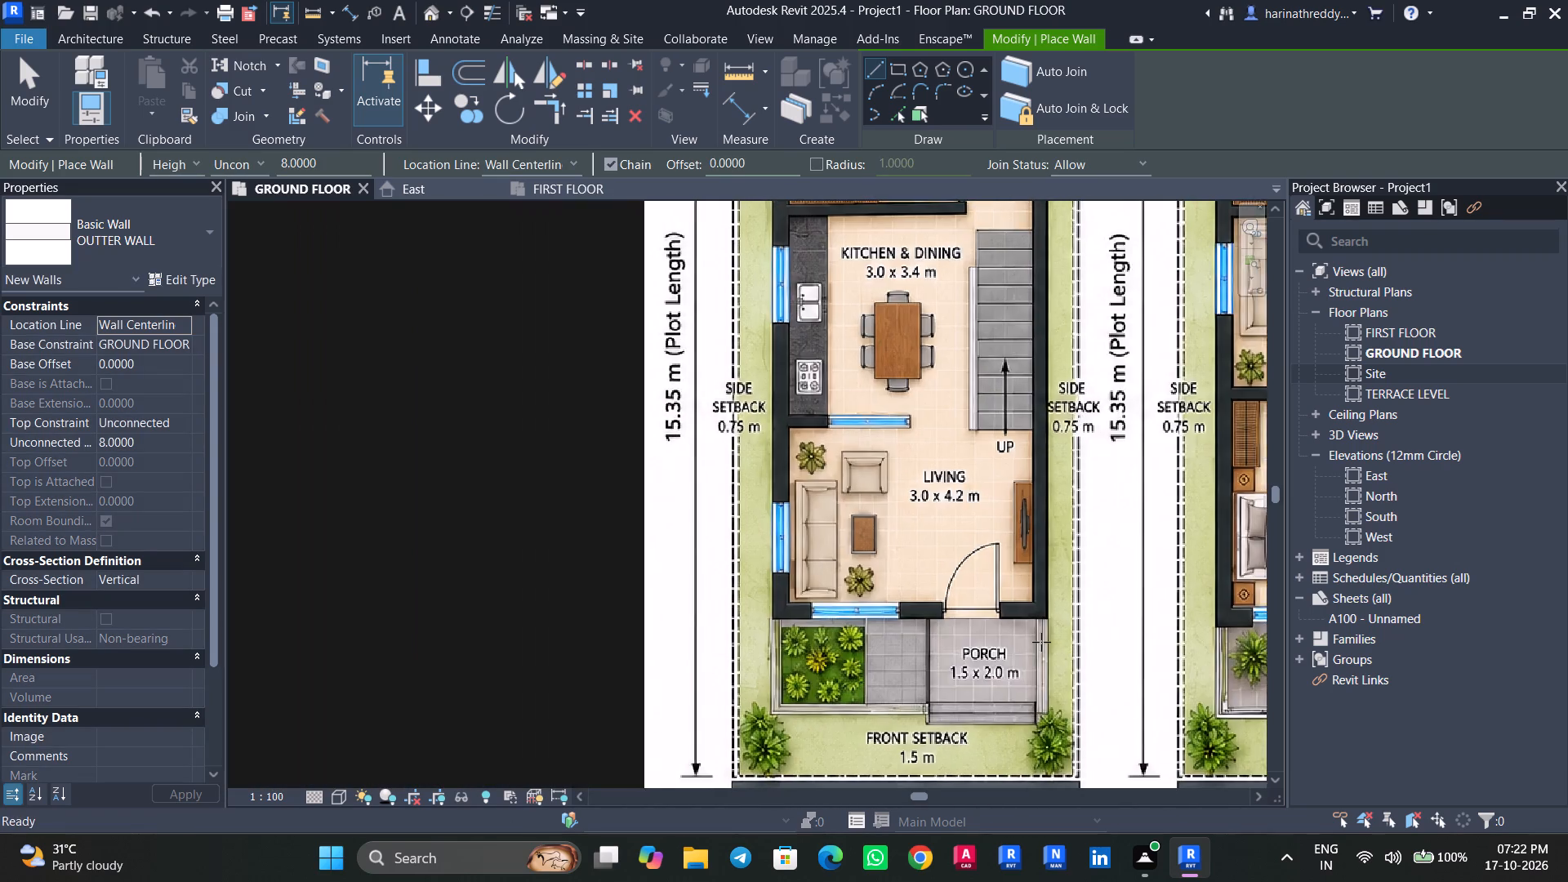
scroll(1040, 638, down, 4)
middle_drag(1016, 555, 713, 436)
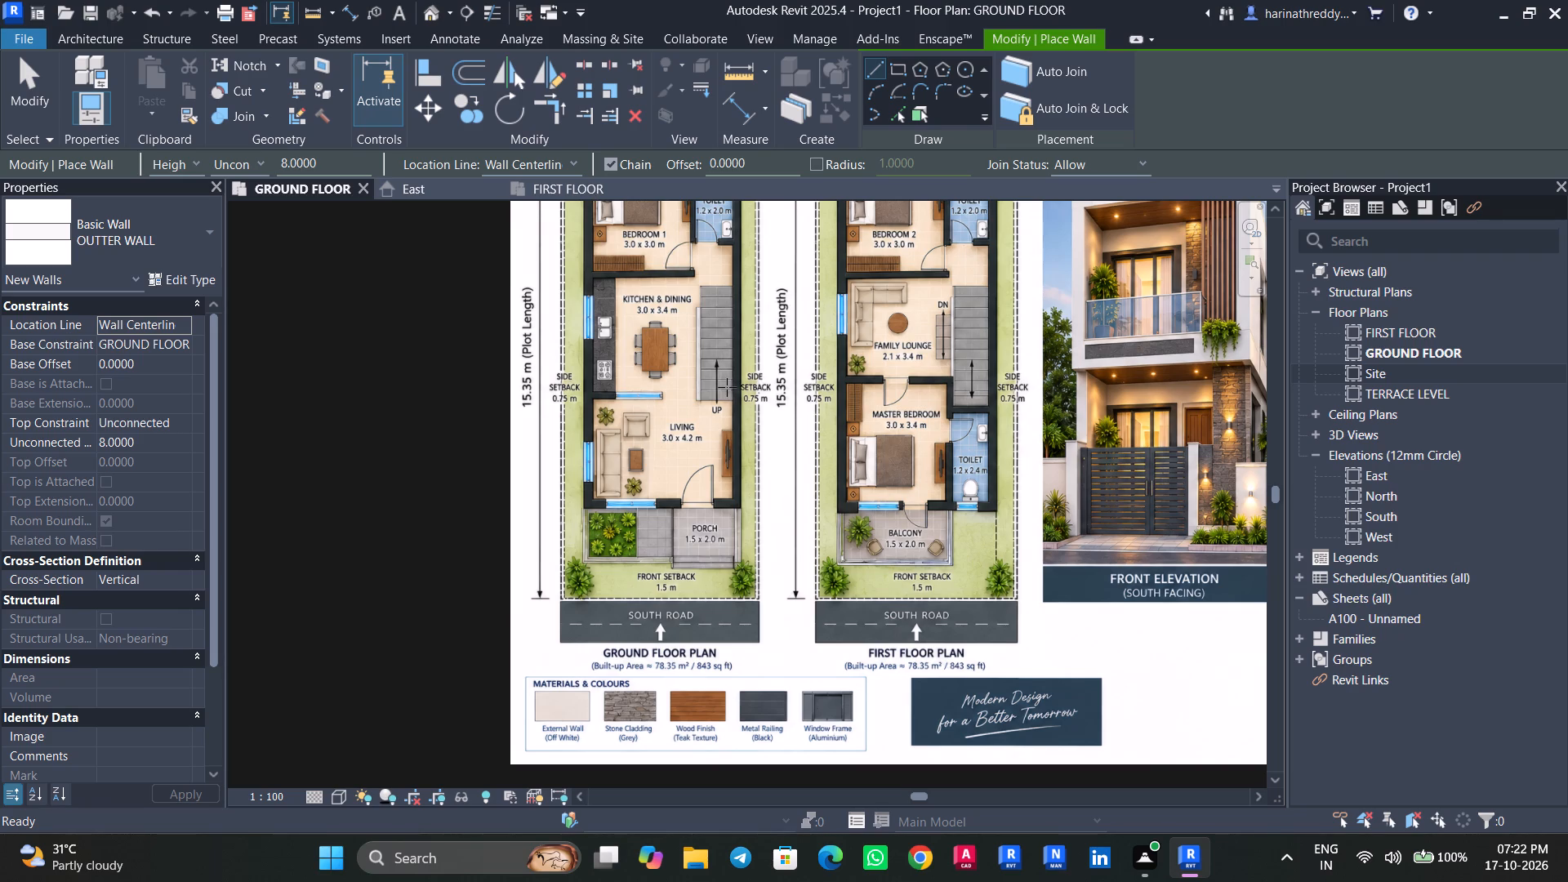
middle_drag(713, 348, 781, 434)
middle_drag(728, 333, 763, 464)
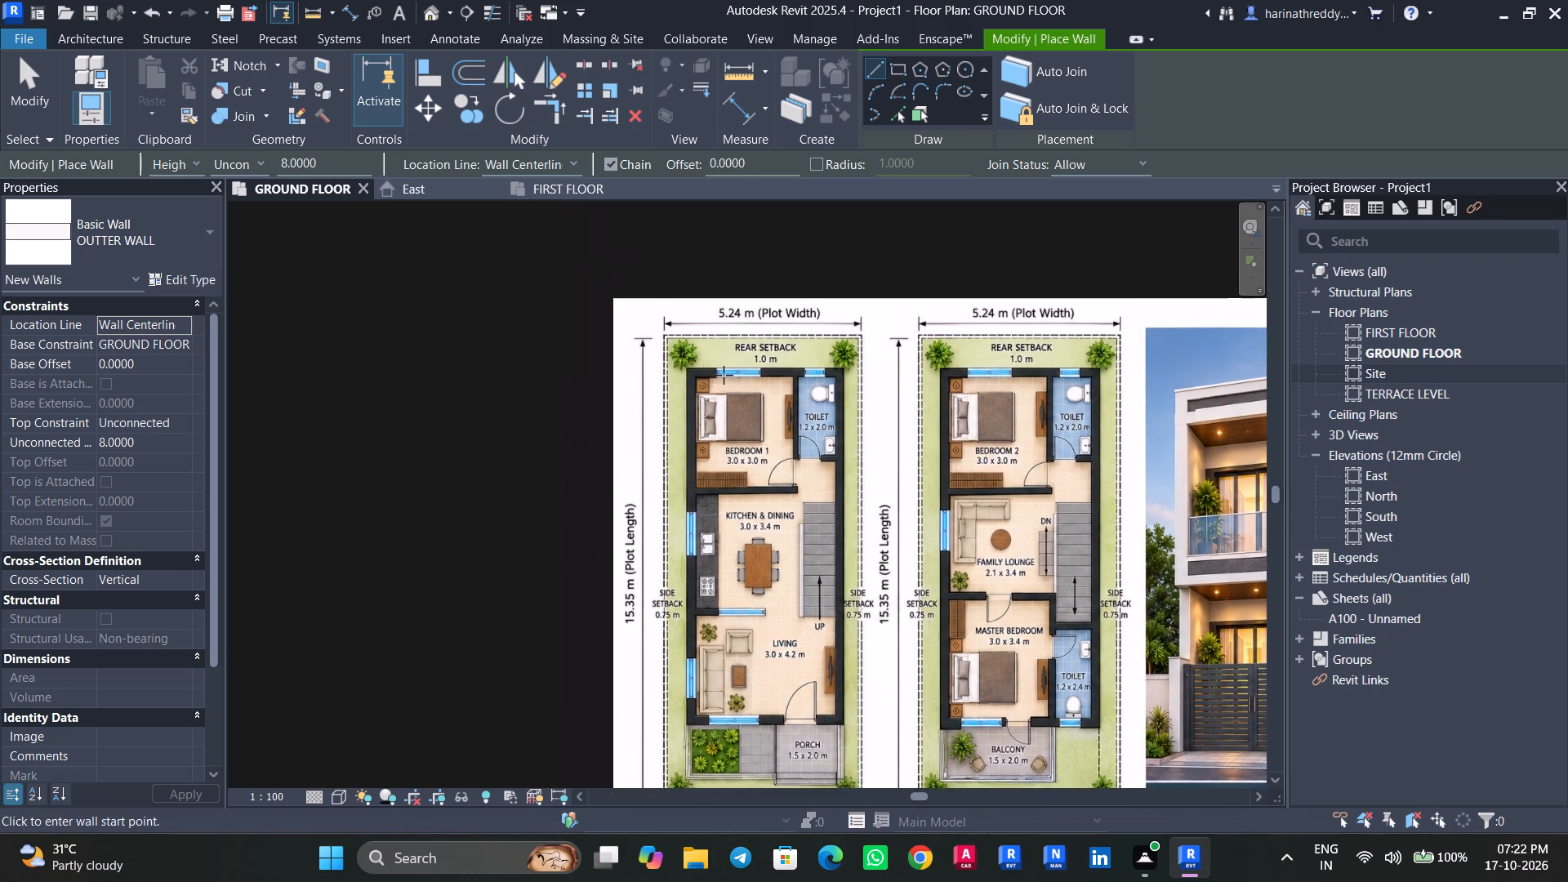
scroll(693, 369, up, 9)
click(683, 379)
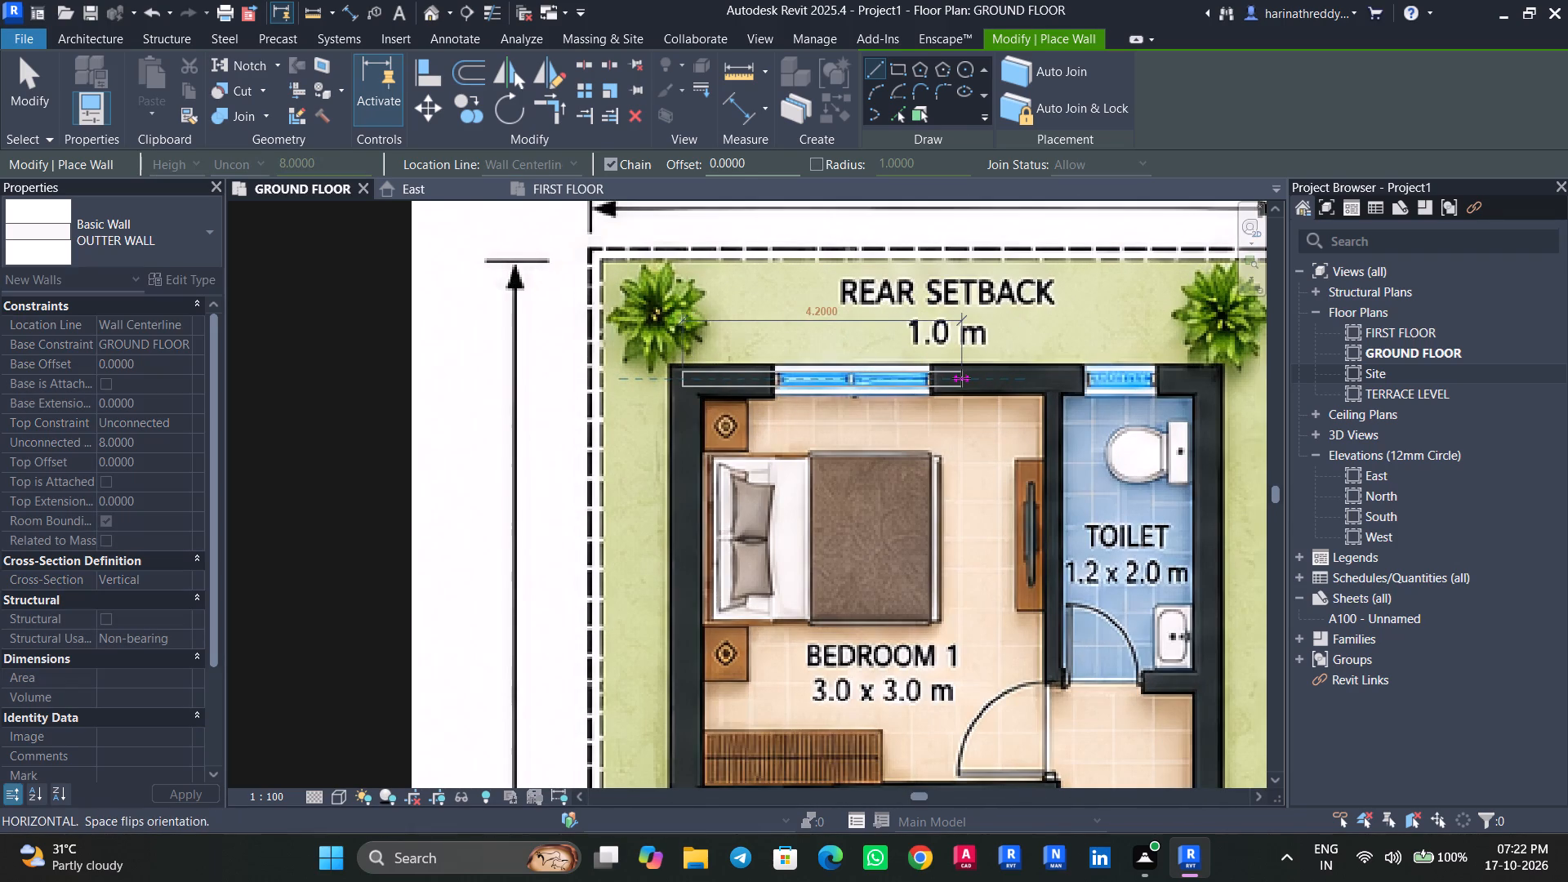
middle_drag(961, 378, 701, 364)
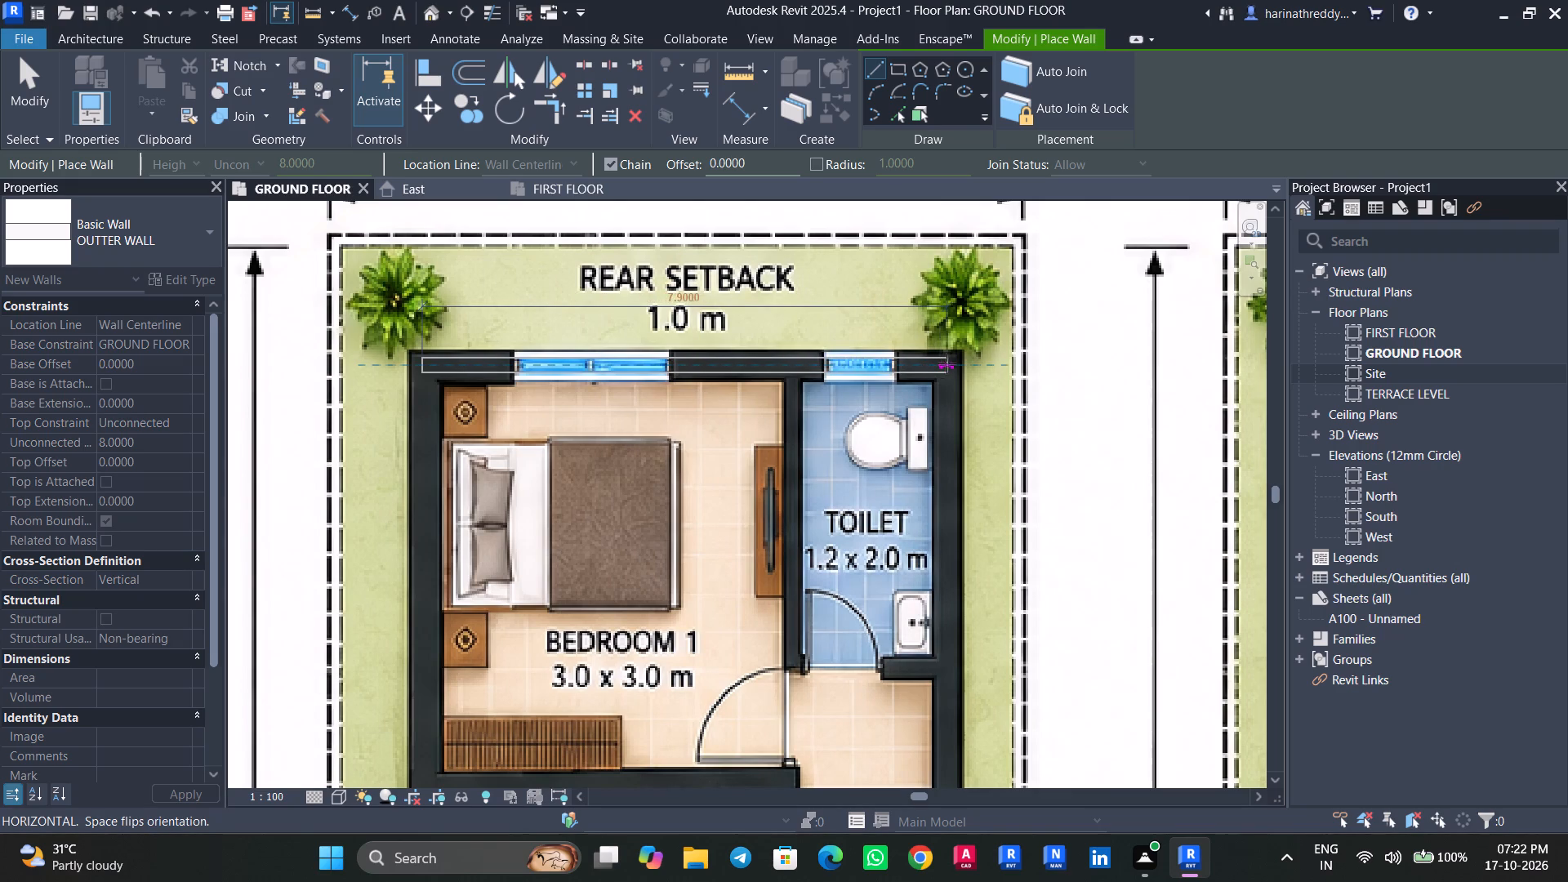
click(949, 363)
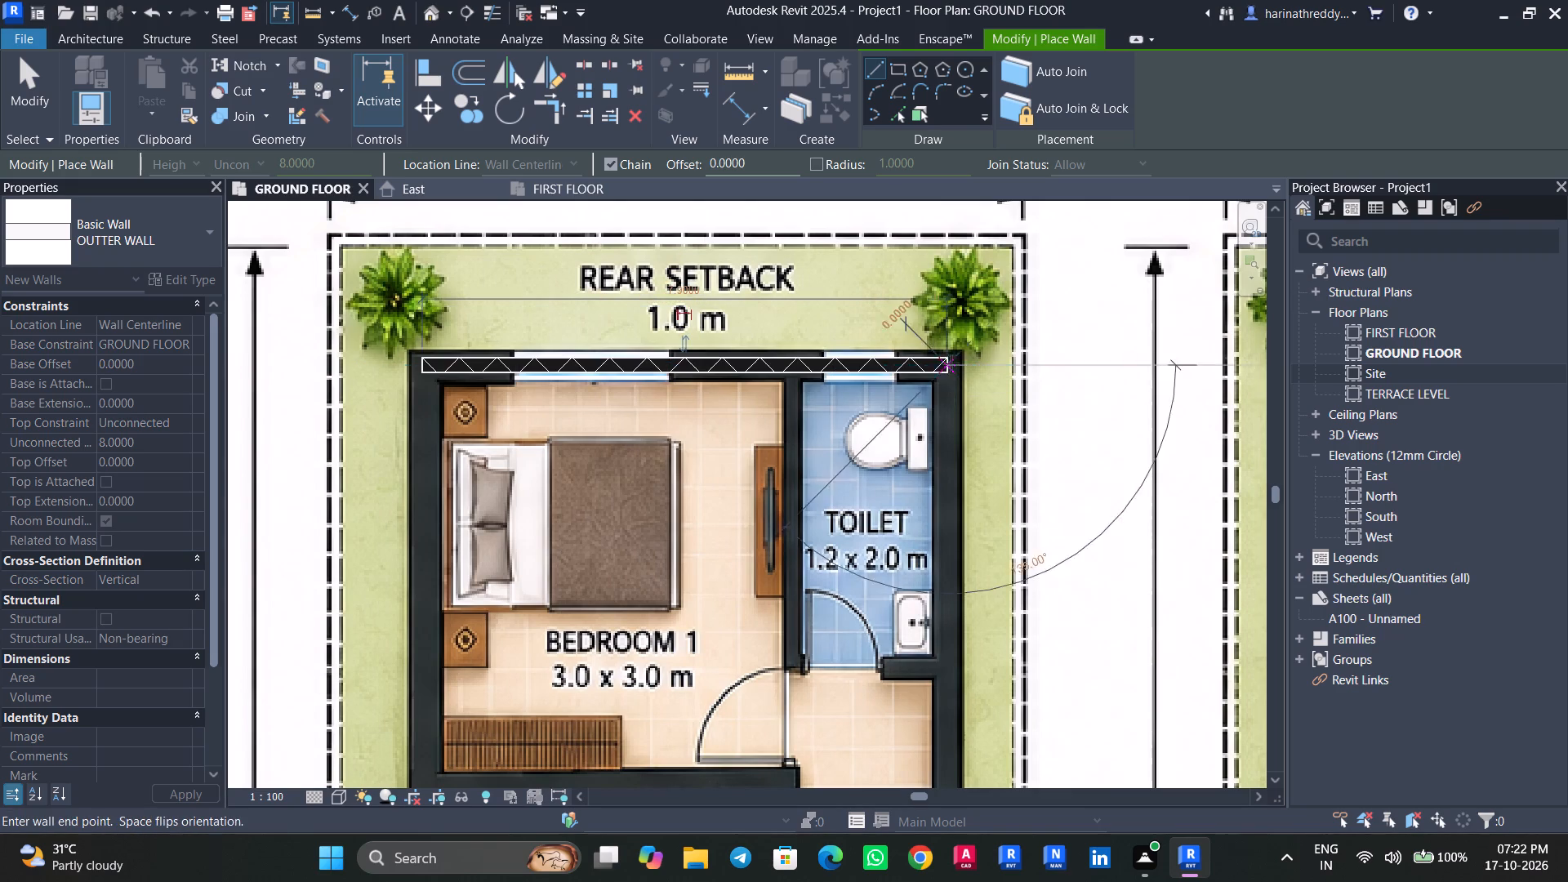
Continue the OUTTER WALL chain along the staircase side to the porch corner and across the front of the living room.
middle_drag(949, 619, 958, 198)
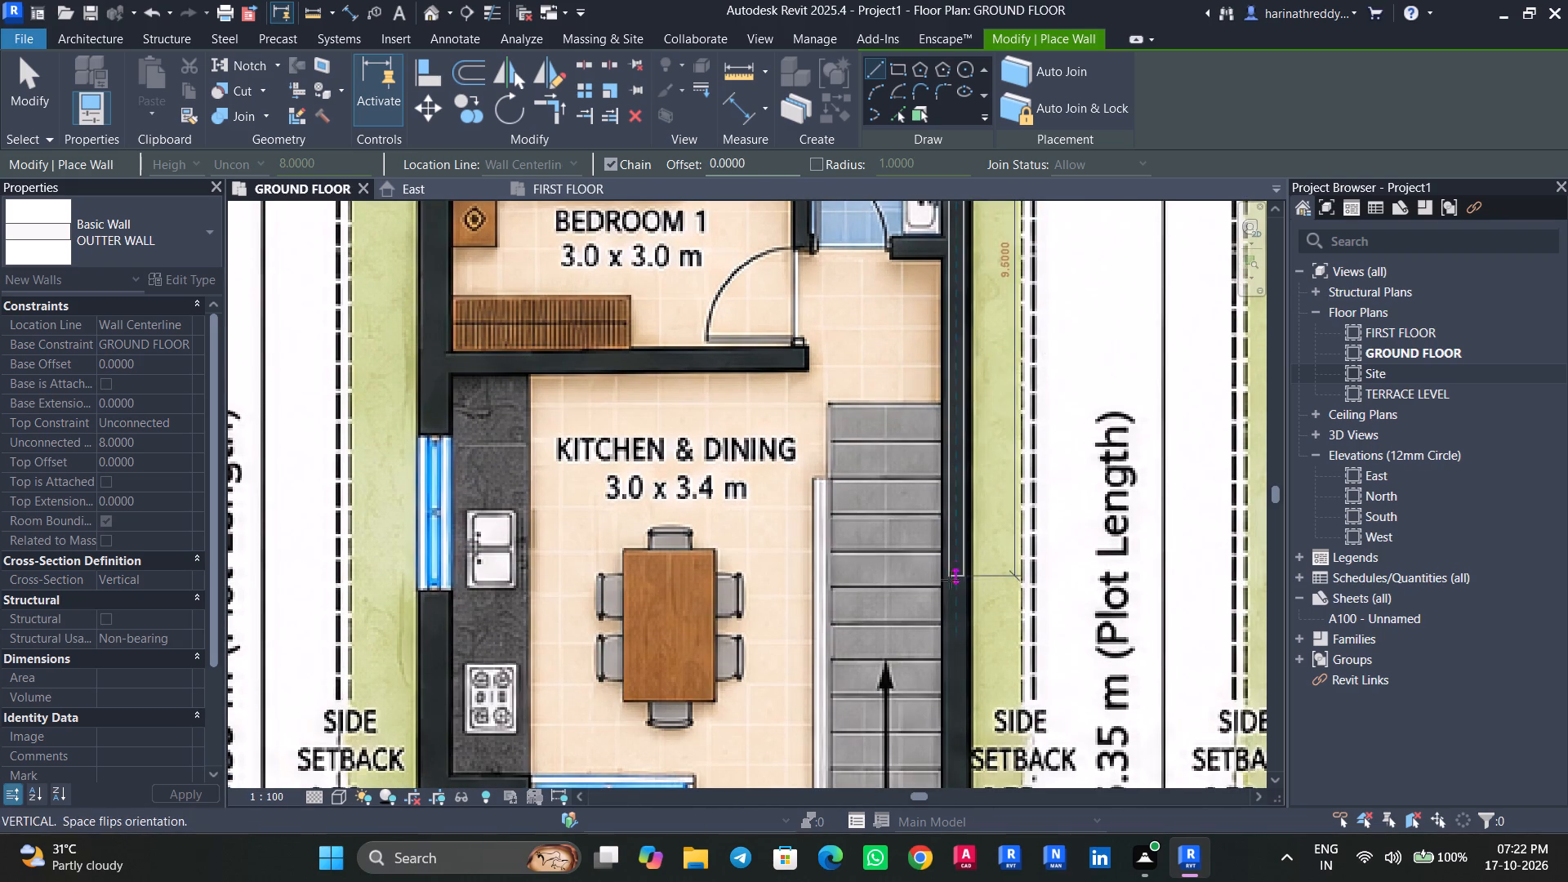
middle_drag(956, 586, 945, 210)
middle_drag(963, 551, 963, 161)
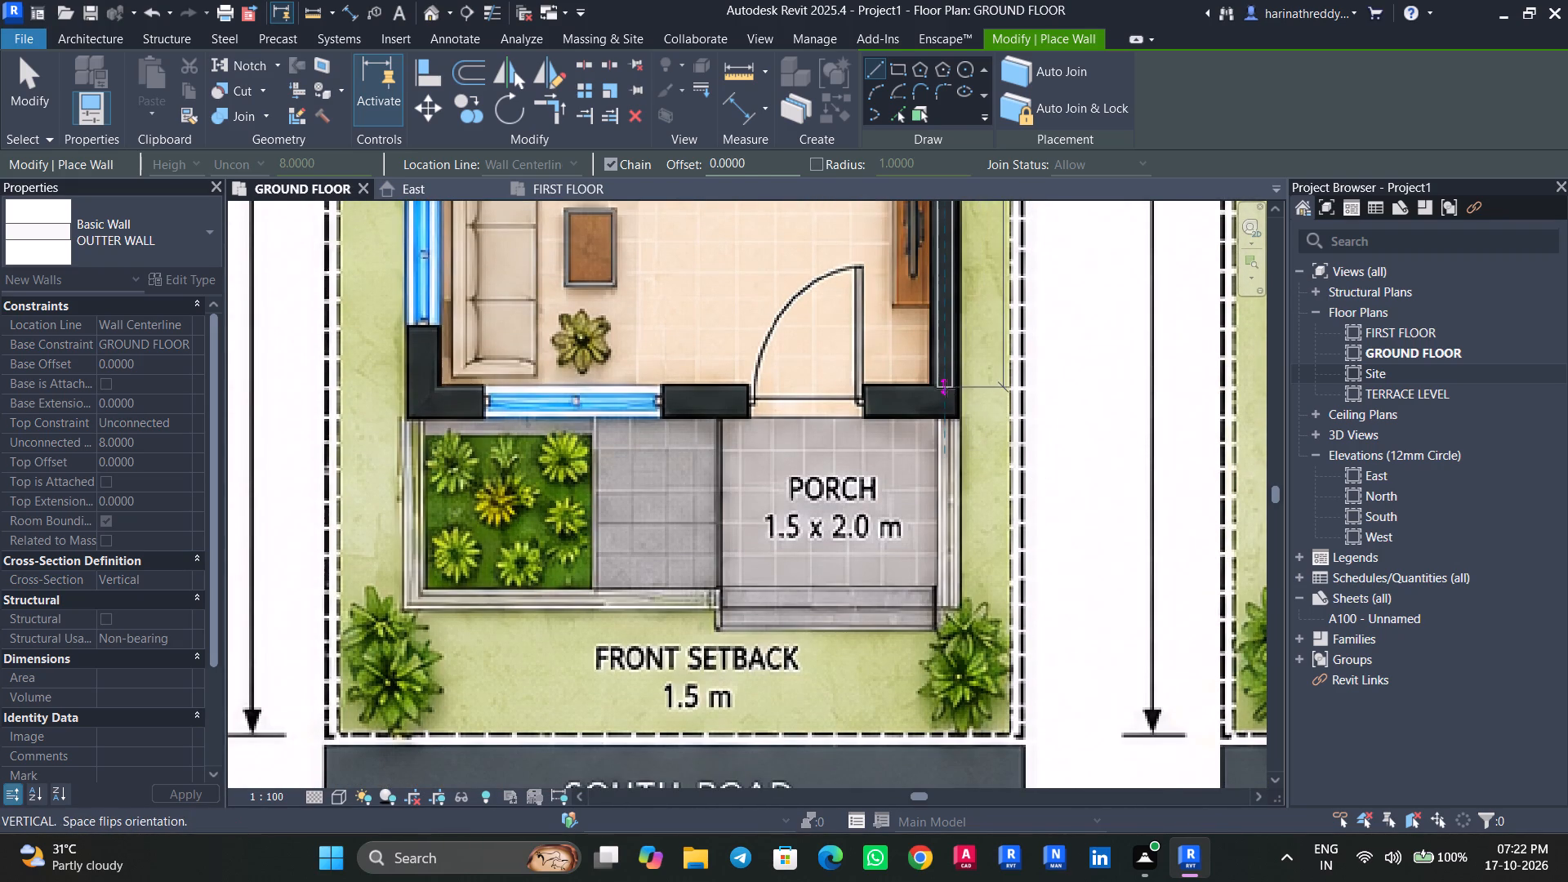
click(943, 409)
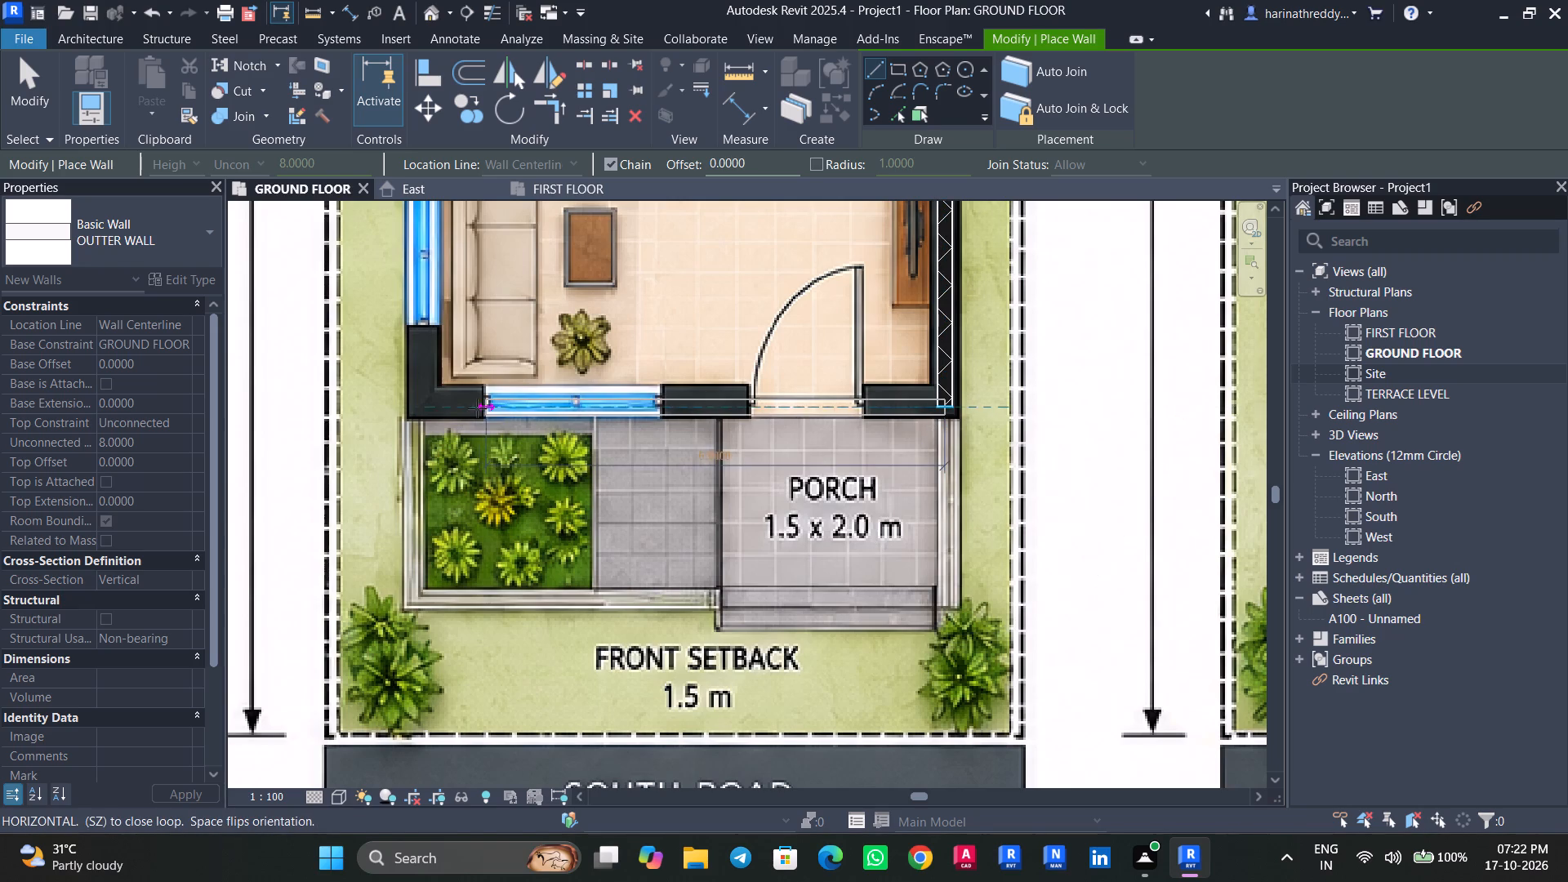
click(425, 404)
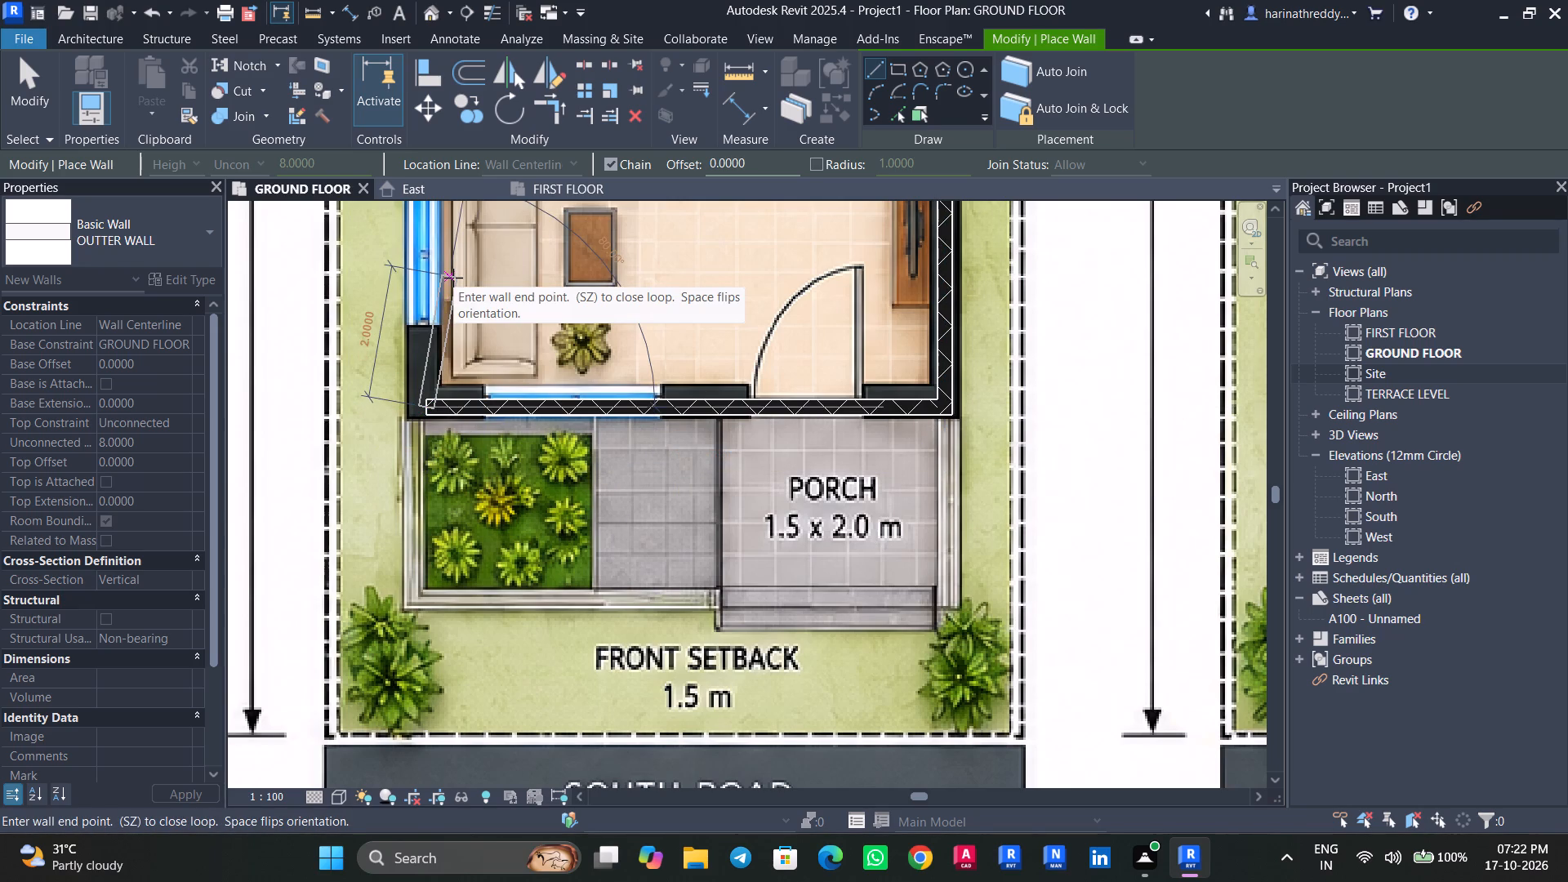
Close the outer wall loop with a wall about 18.5 m long along the living and kitchen side to the rear corner.
middle_drag(423, 253, 495, 474)
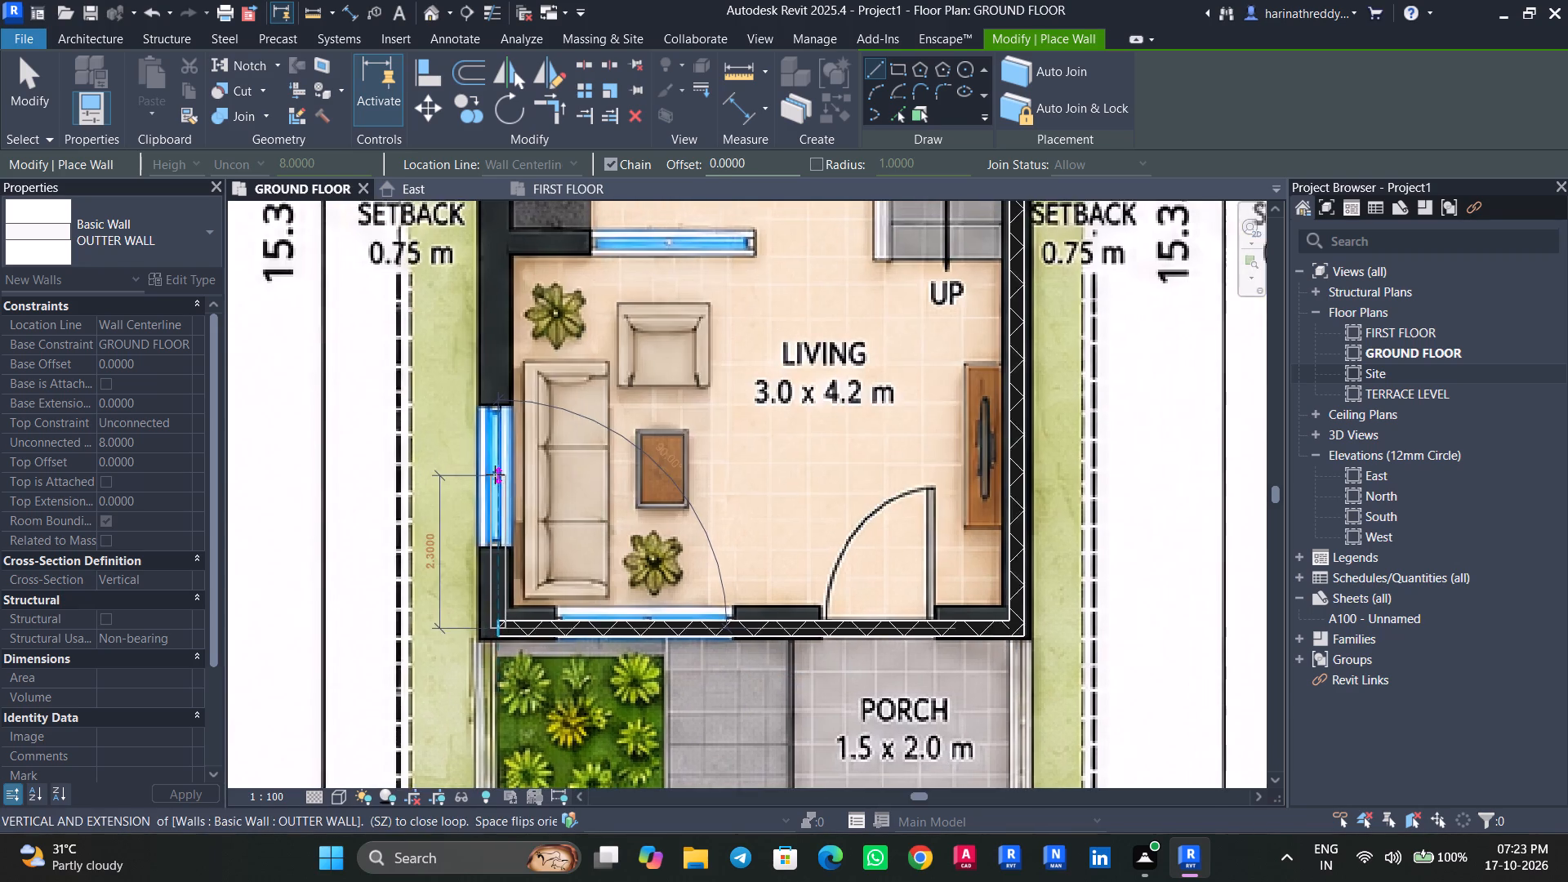
scroll(495, 474, down, 4)
scroll(505, 388, down, 3)
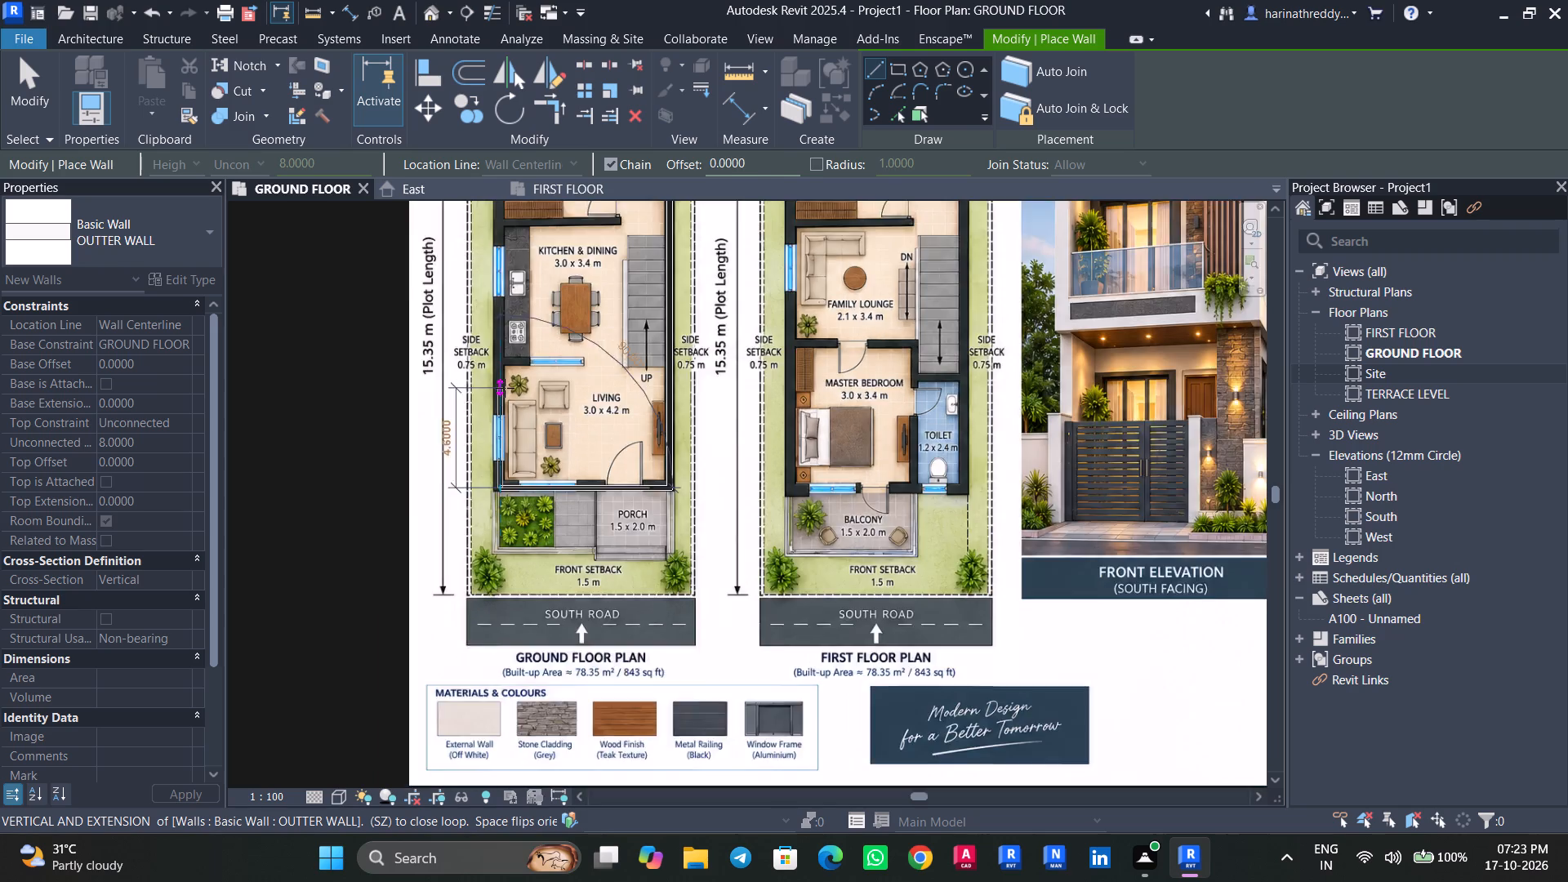
scroll(505, 388, down, 3)
scroll(505, 388, up, 1)
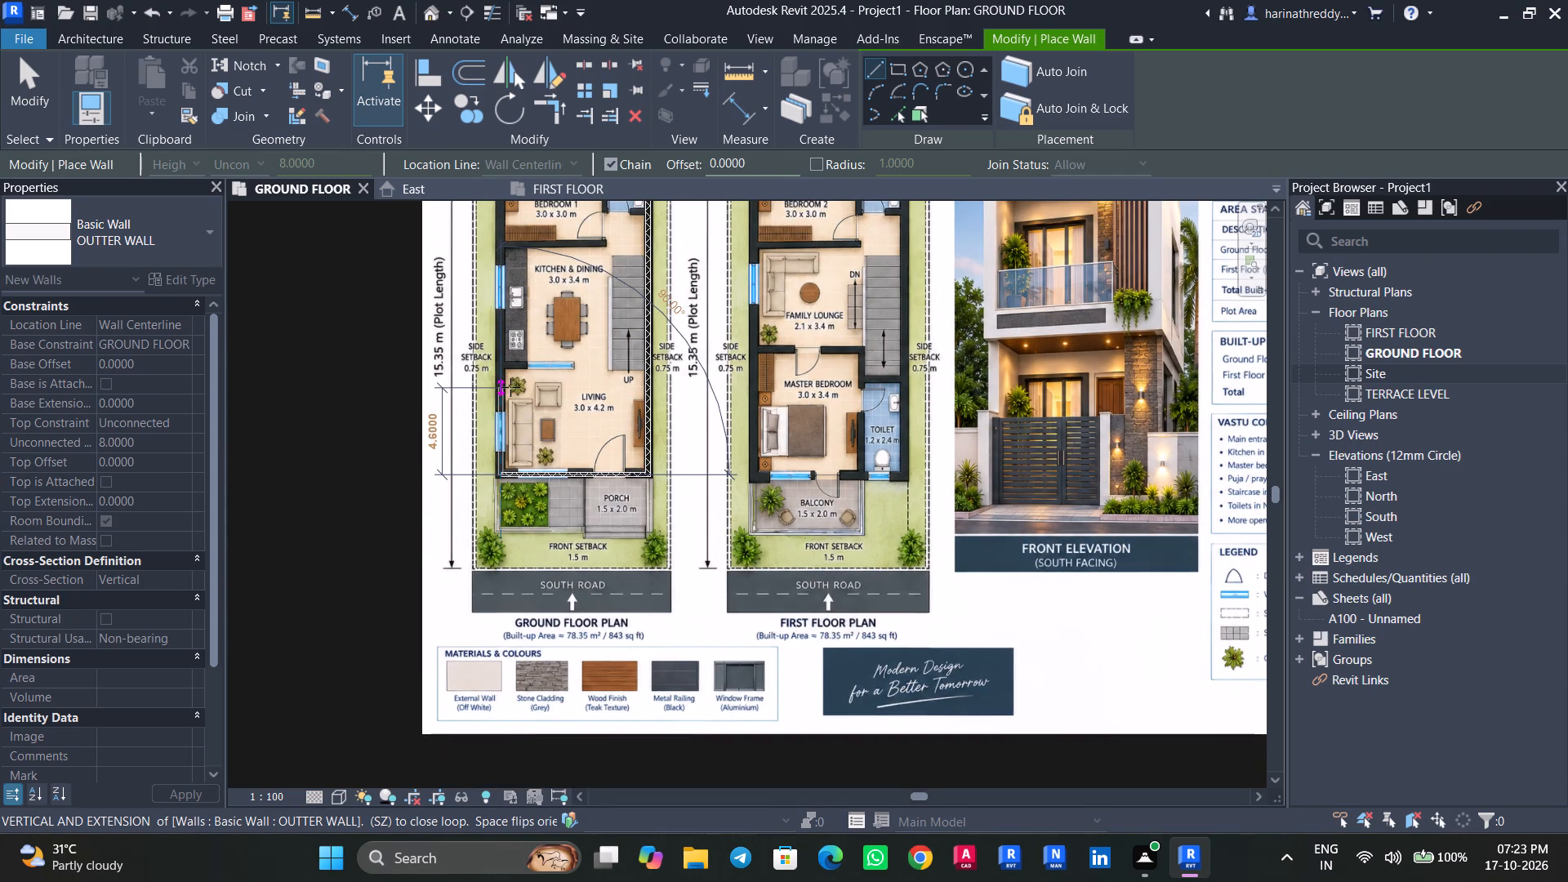
middle_drag(492, 337, 525, 680)
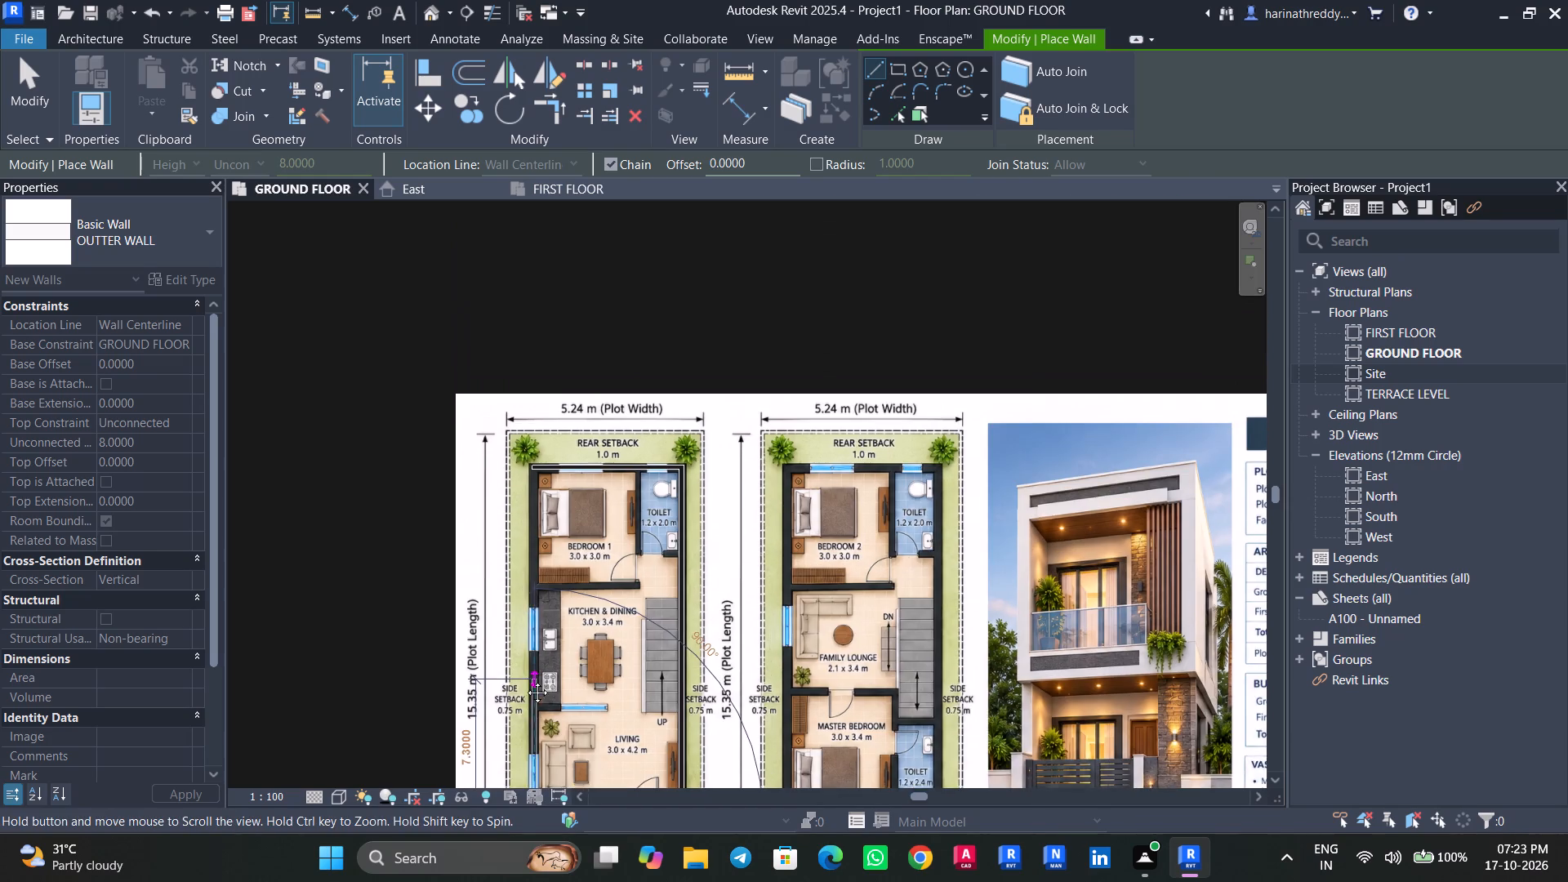
middle_drag(525, 680, 526, 681)
scroll(537, 525, up, 5)
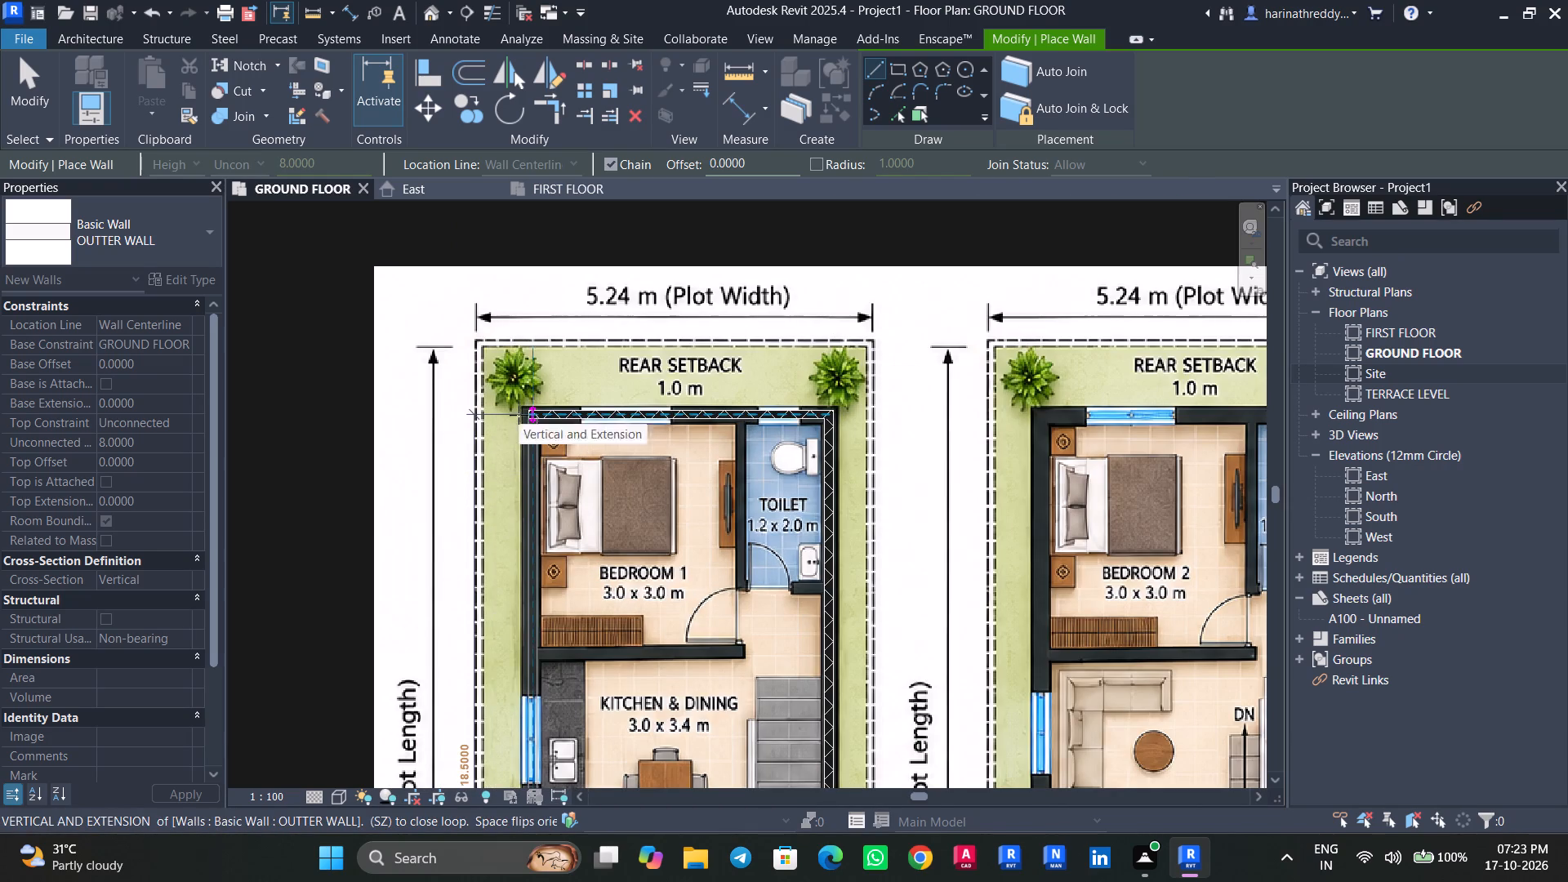
scroll(519, 416, up, 3)
click(536, 416)
key(Escape)
key(Escape)
key(Escape)
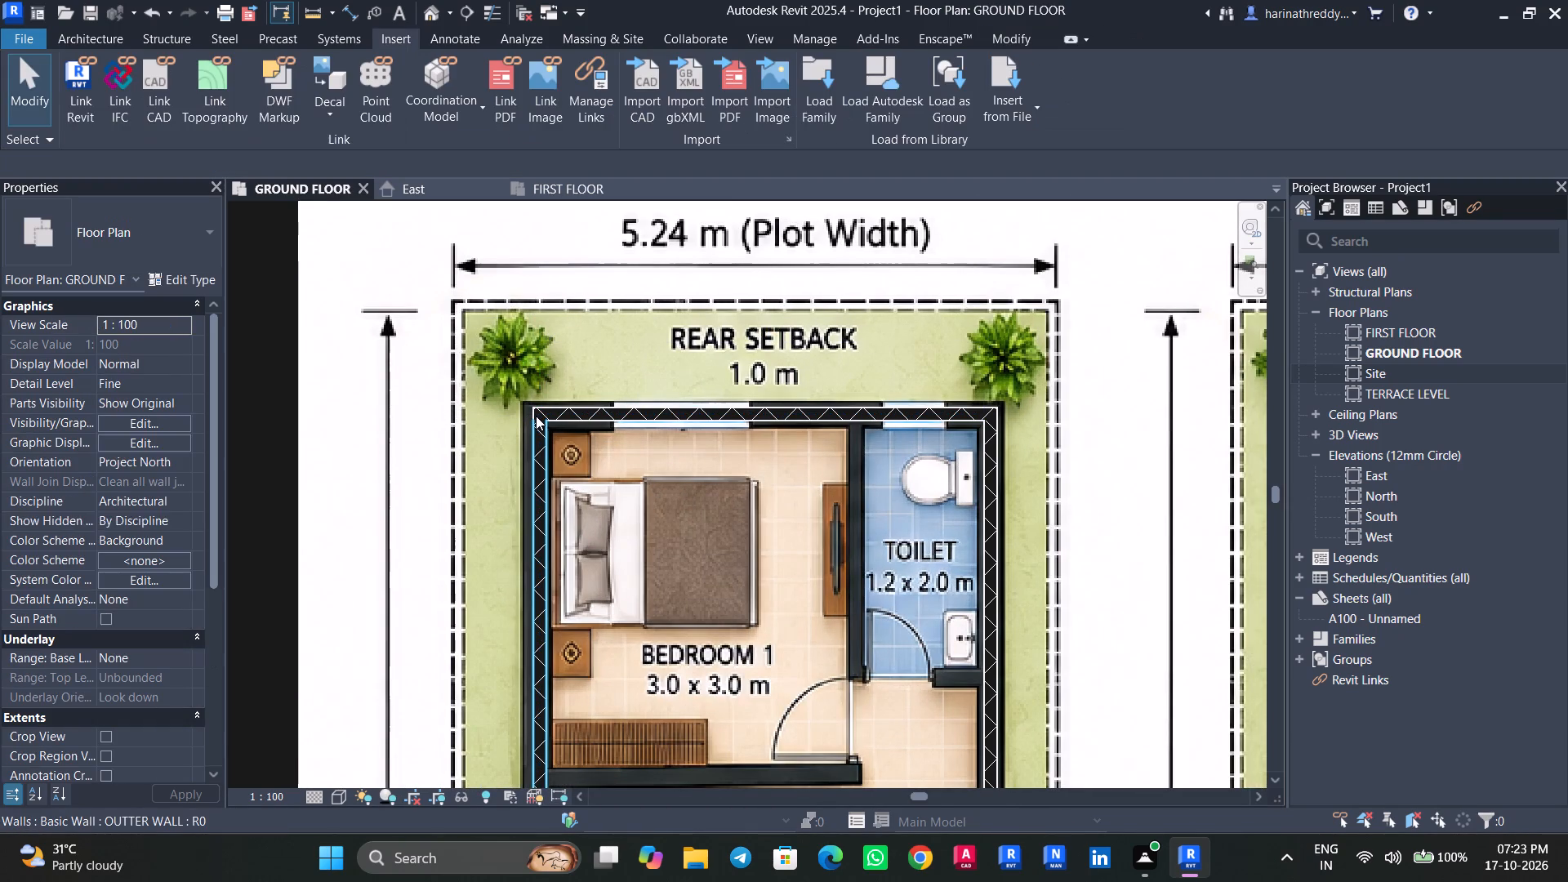
key(Escape)
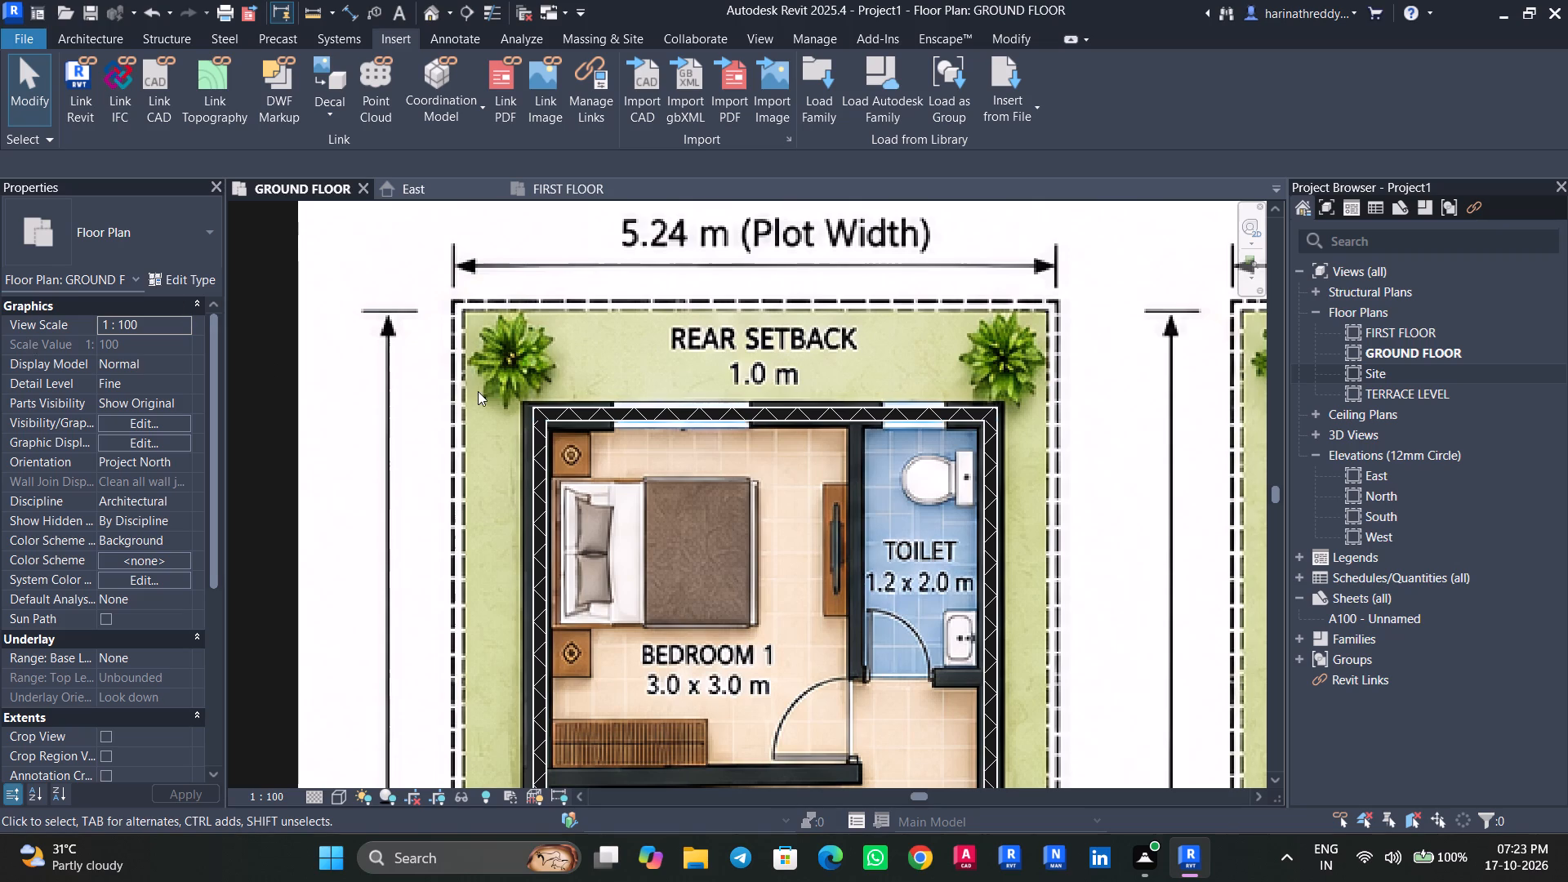
key(Escape)
key(Escape)
Set the LENIN WHITE material's surface foreground pattern to <No pattern> and apply the change to the OUTTER WALL type.
key(w)
key(a)
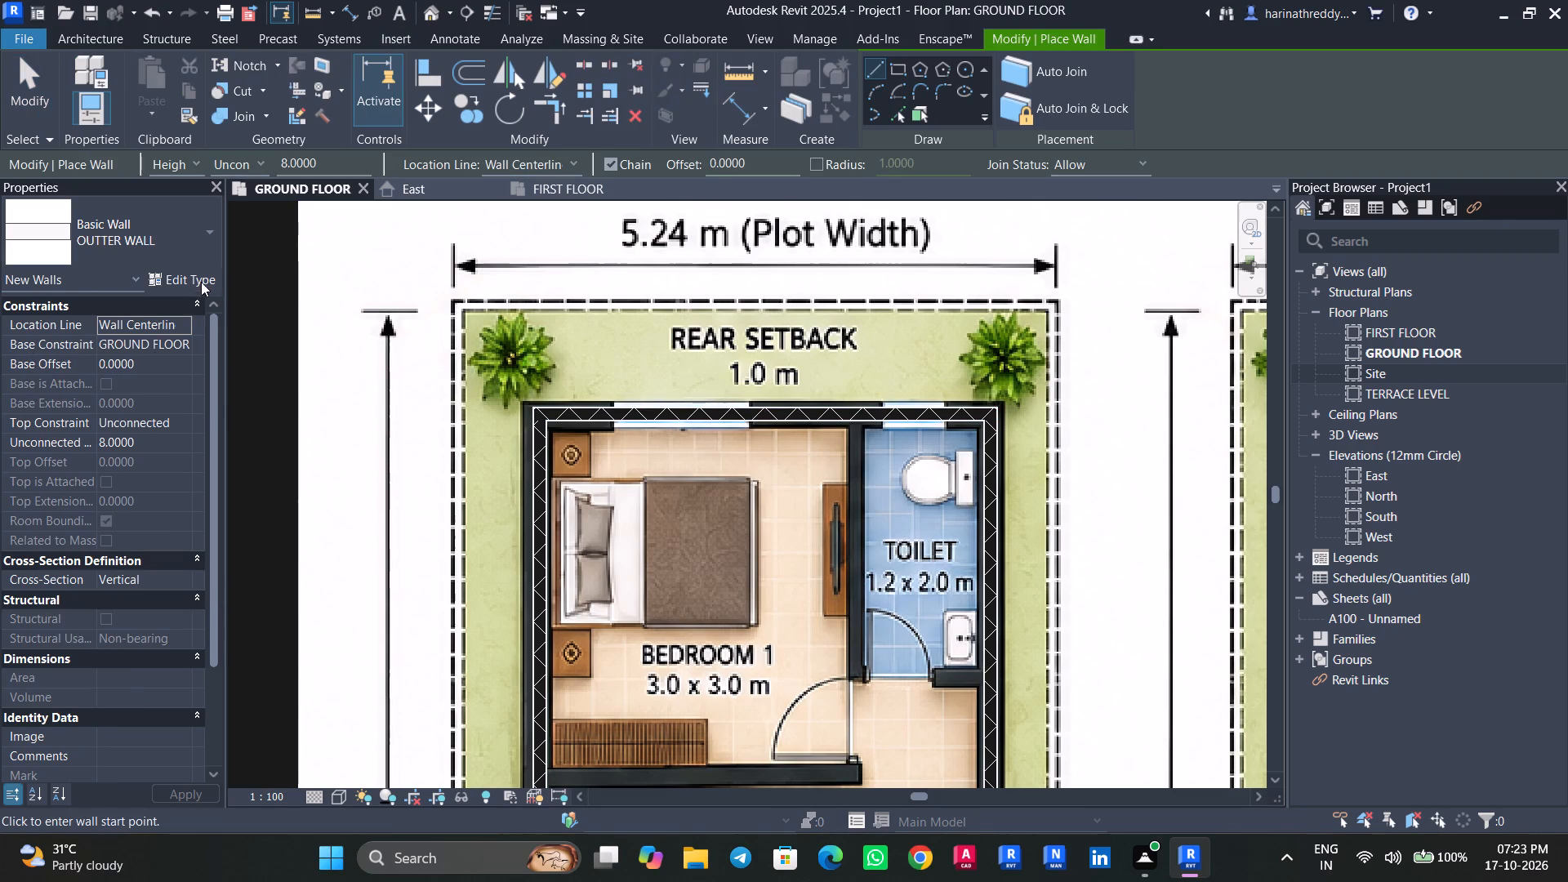
click(201, 279)
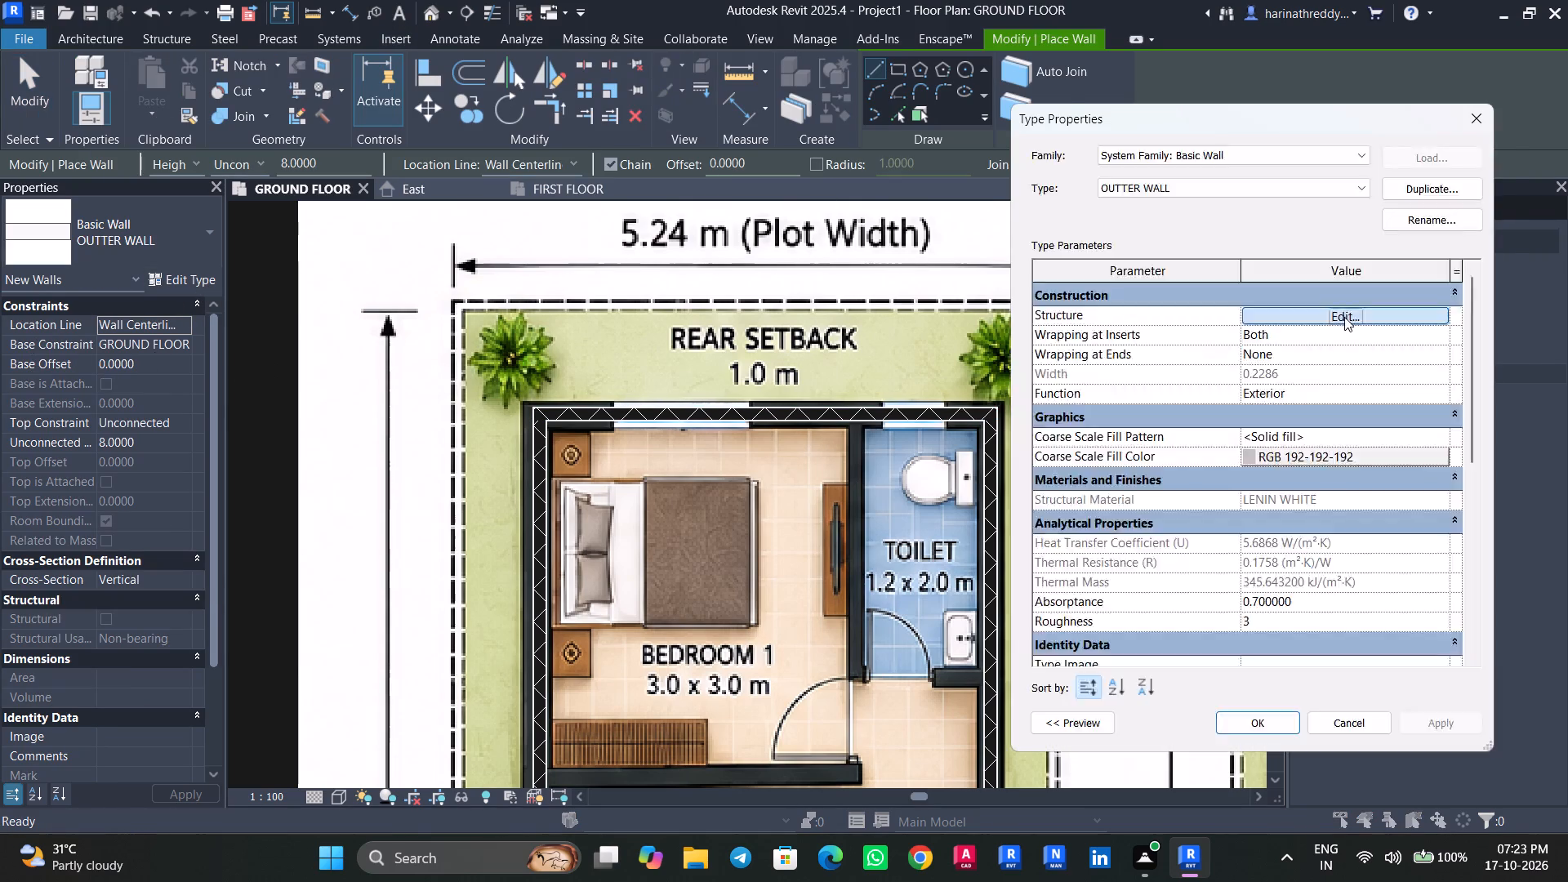
click(1344, 317)
click(1226, 322)
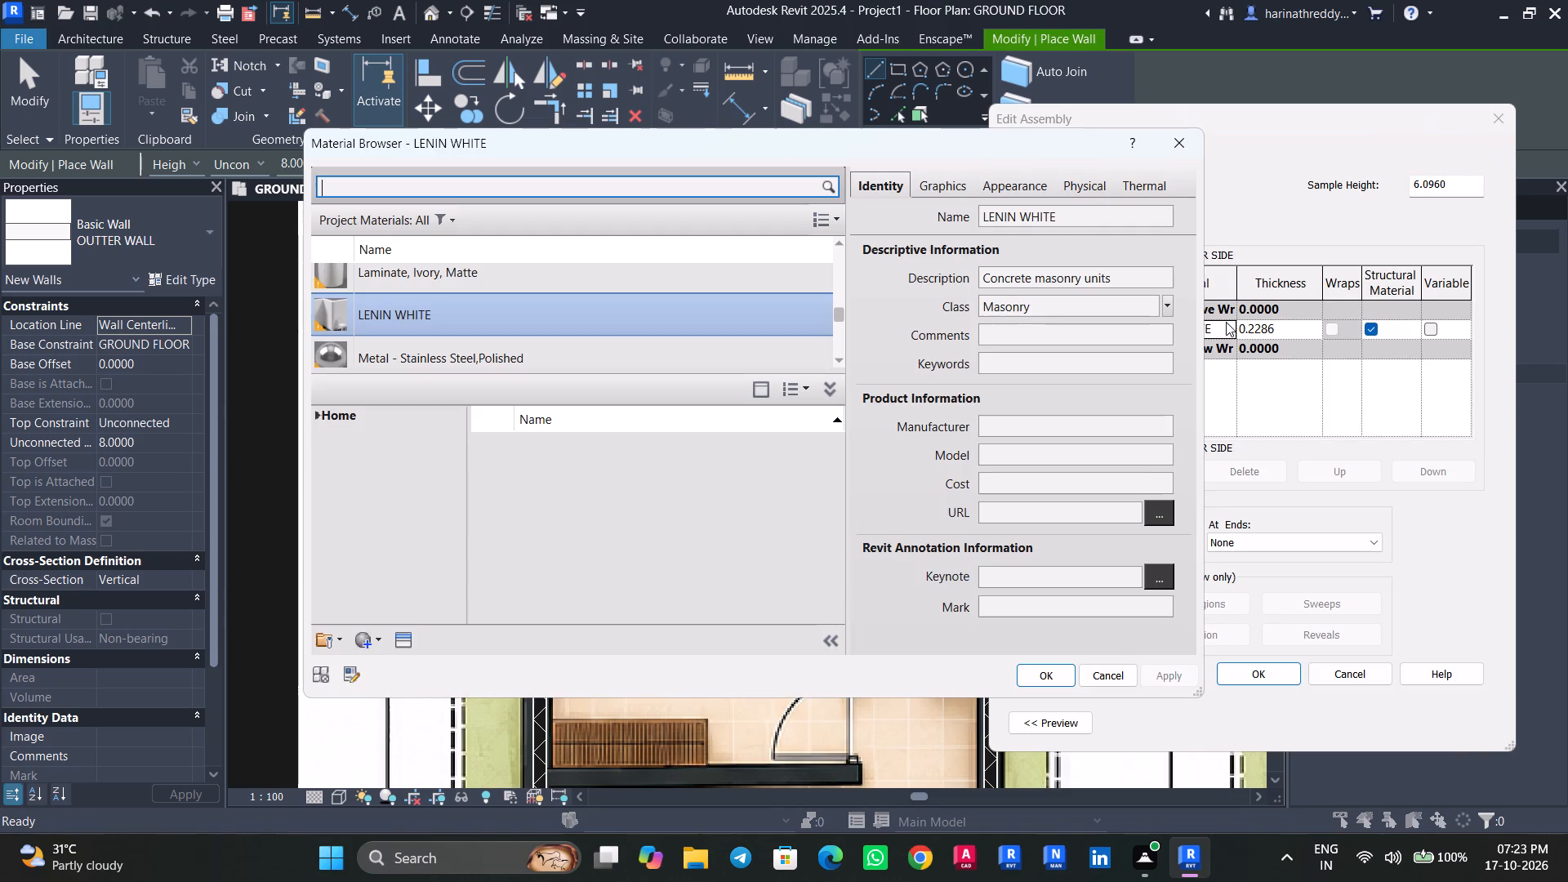
click(933, 175)
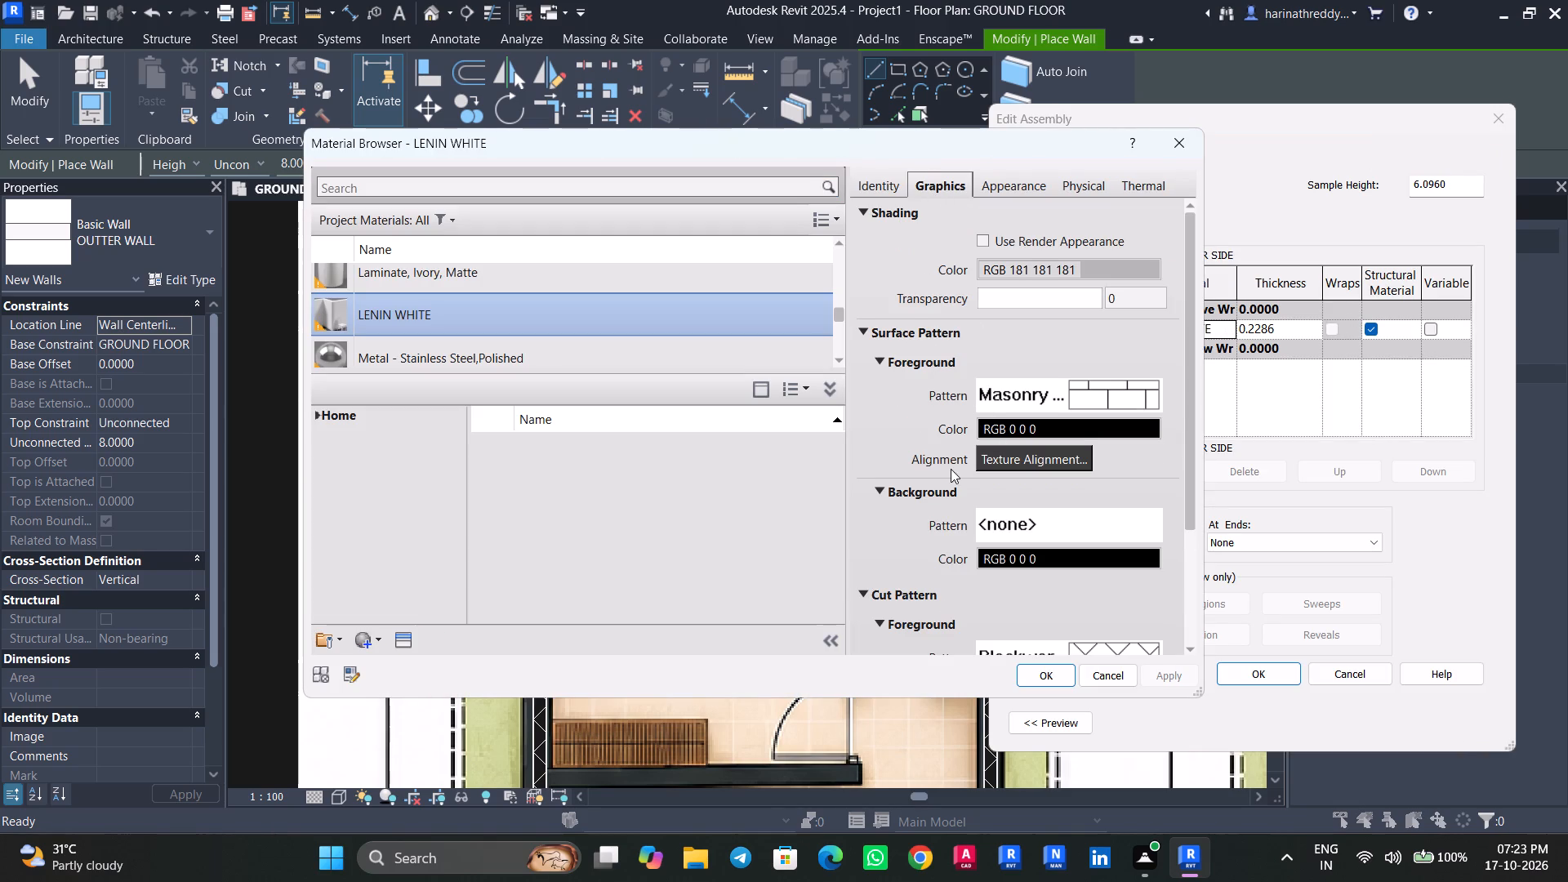
scroll(951, 467, down, 5)
scroll(951, 465, up, 4)
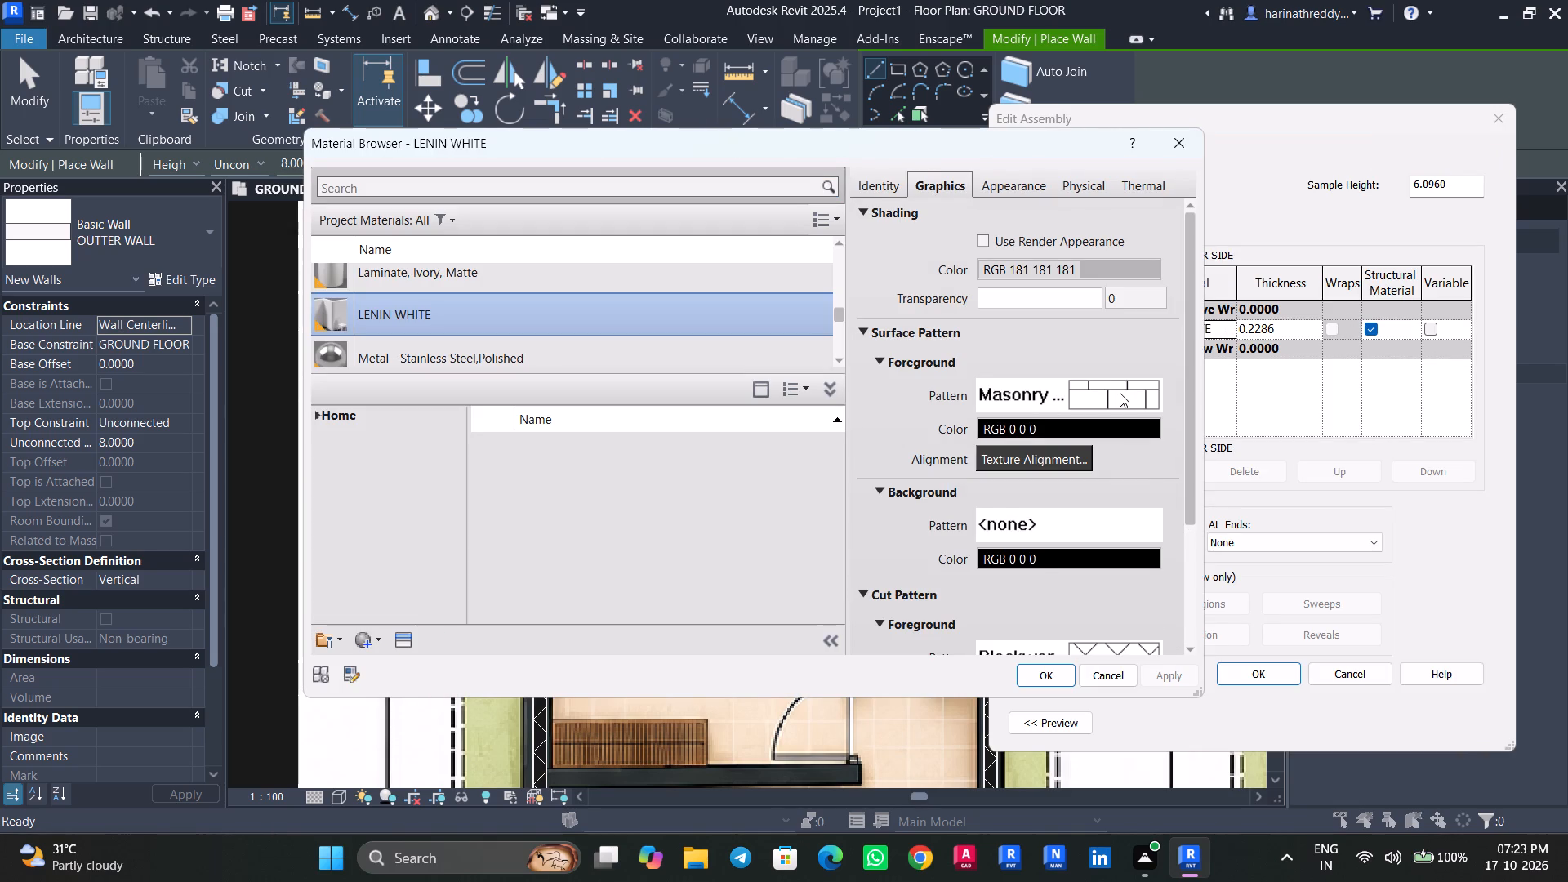
click(1120, 394)
scroll(998, 454, up, 7)
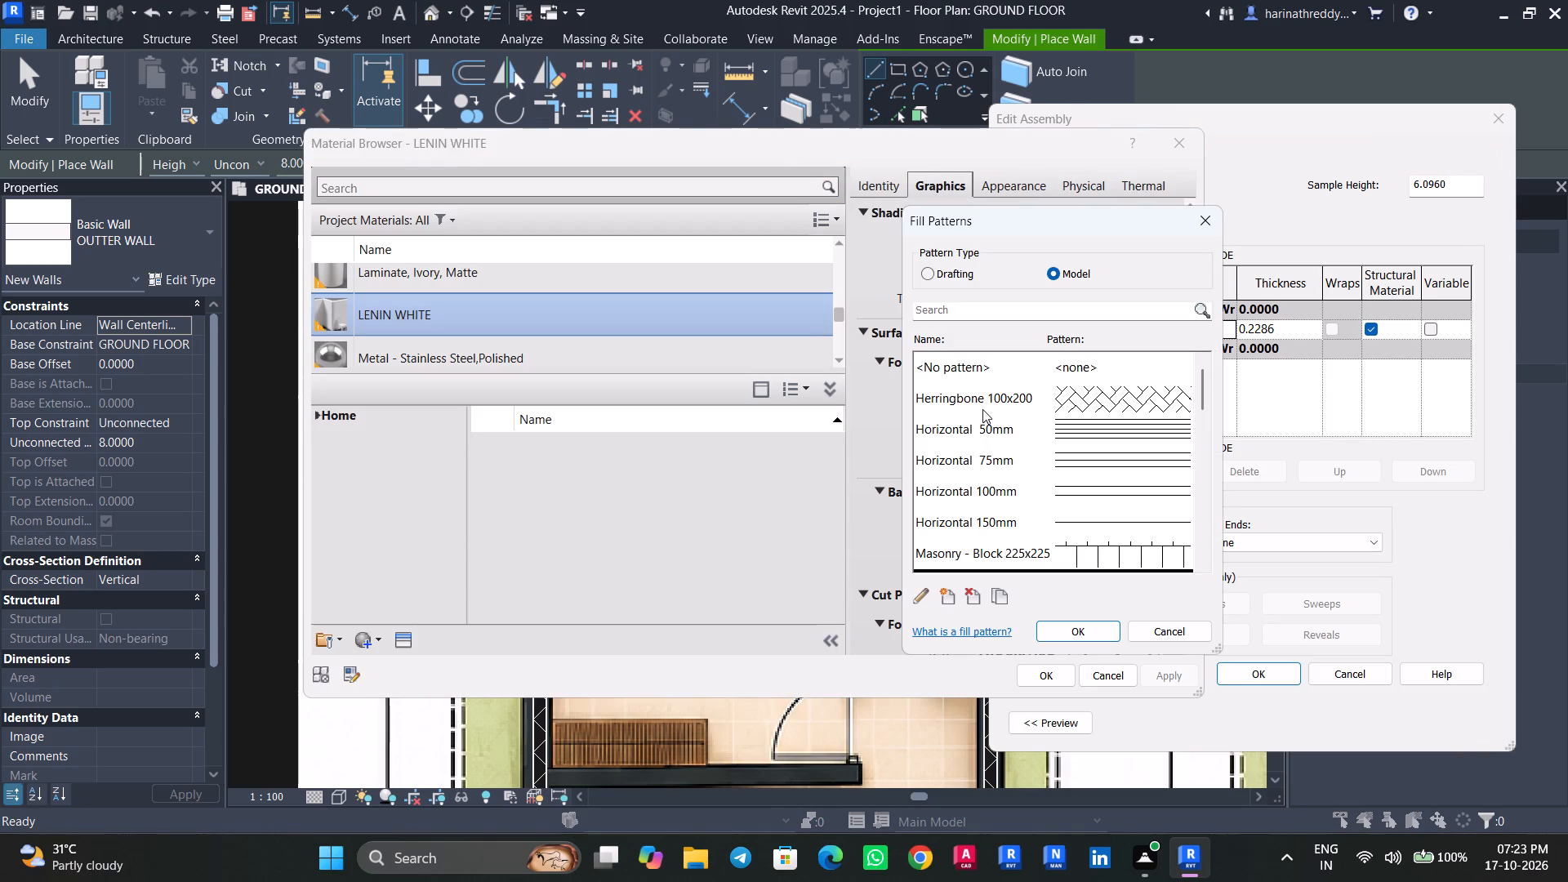
click(978, 365)
click(1077, 628)
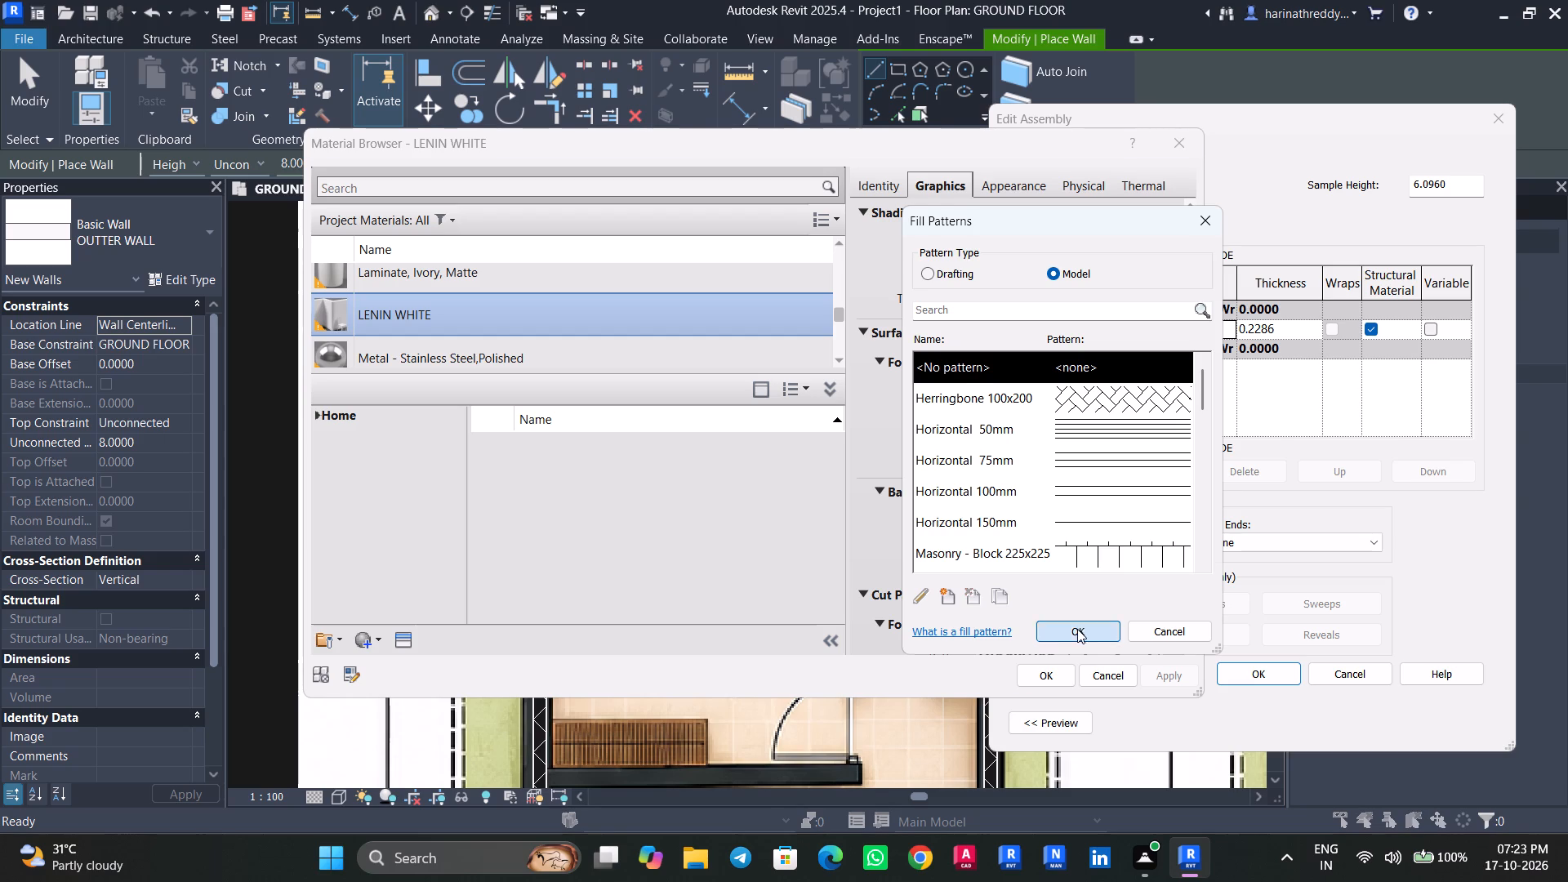
click(1160, 674)
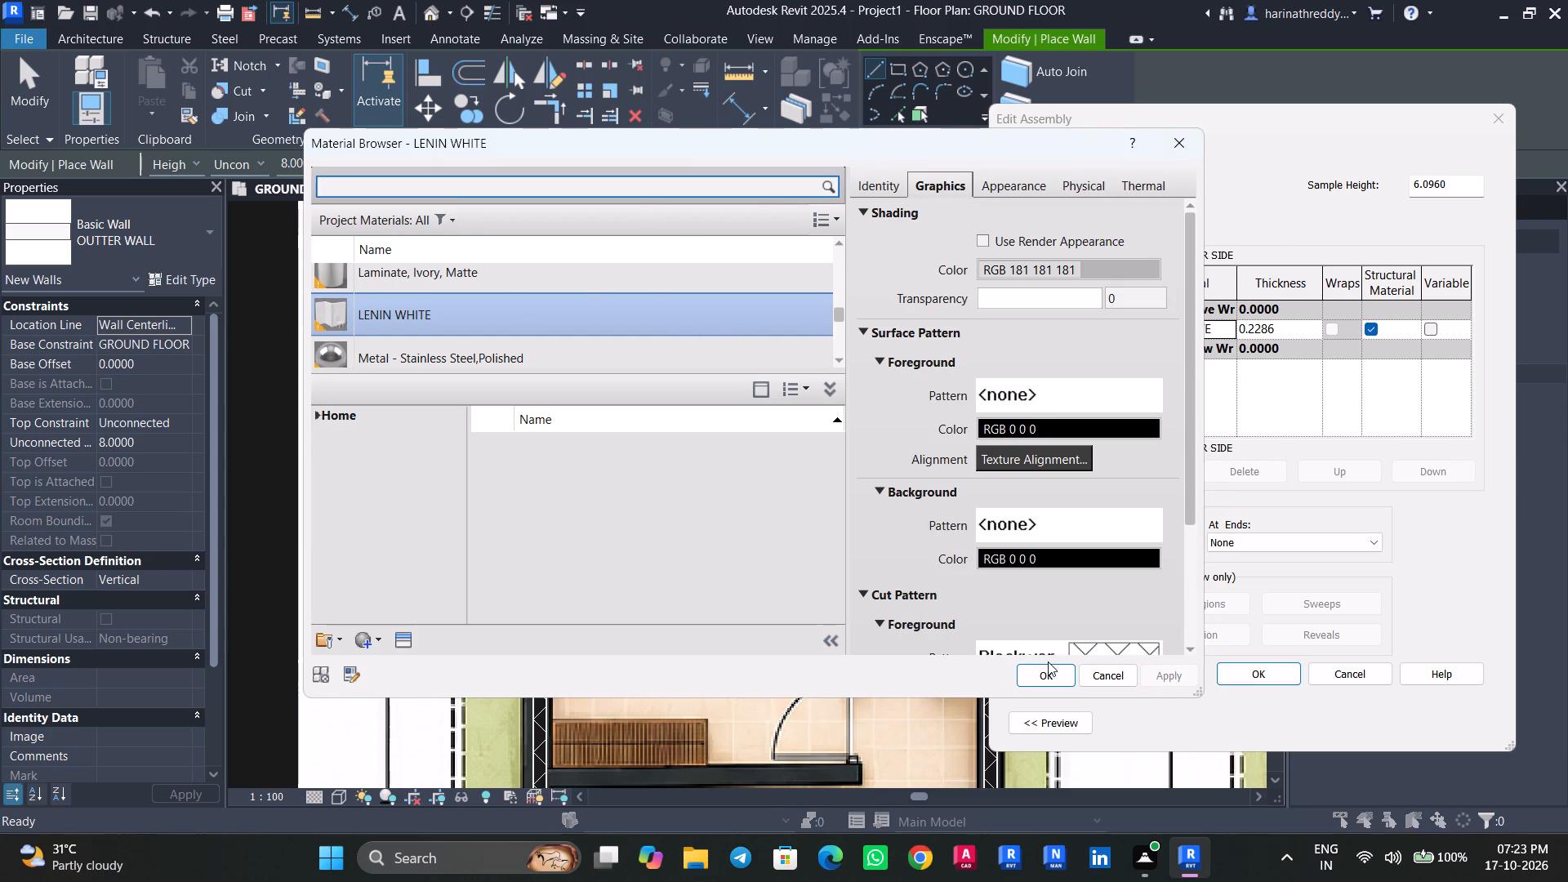
click(1048, 670)
click(1271, 672)
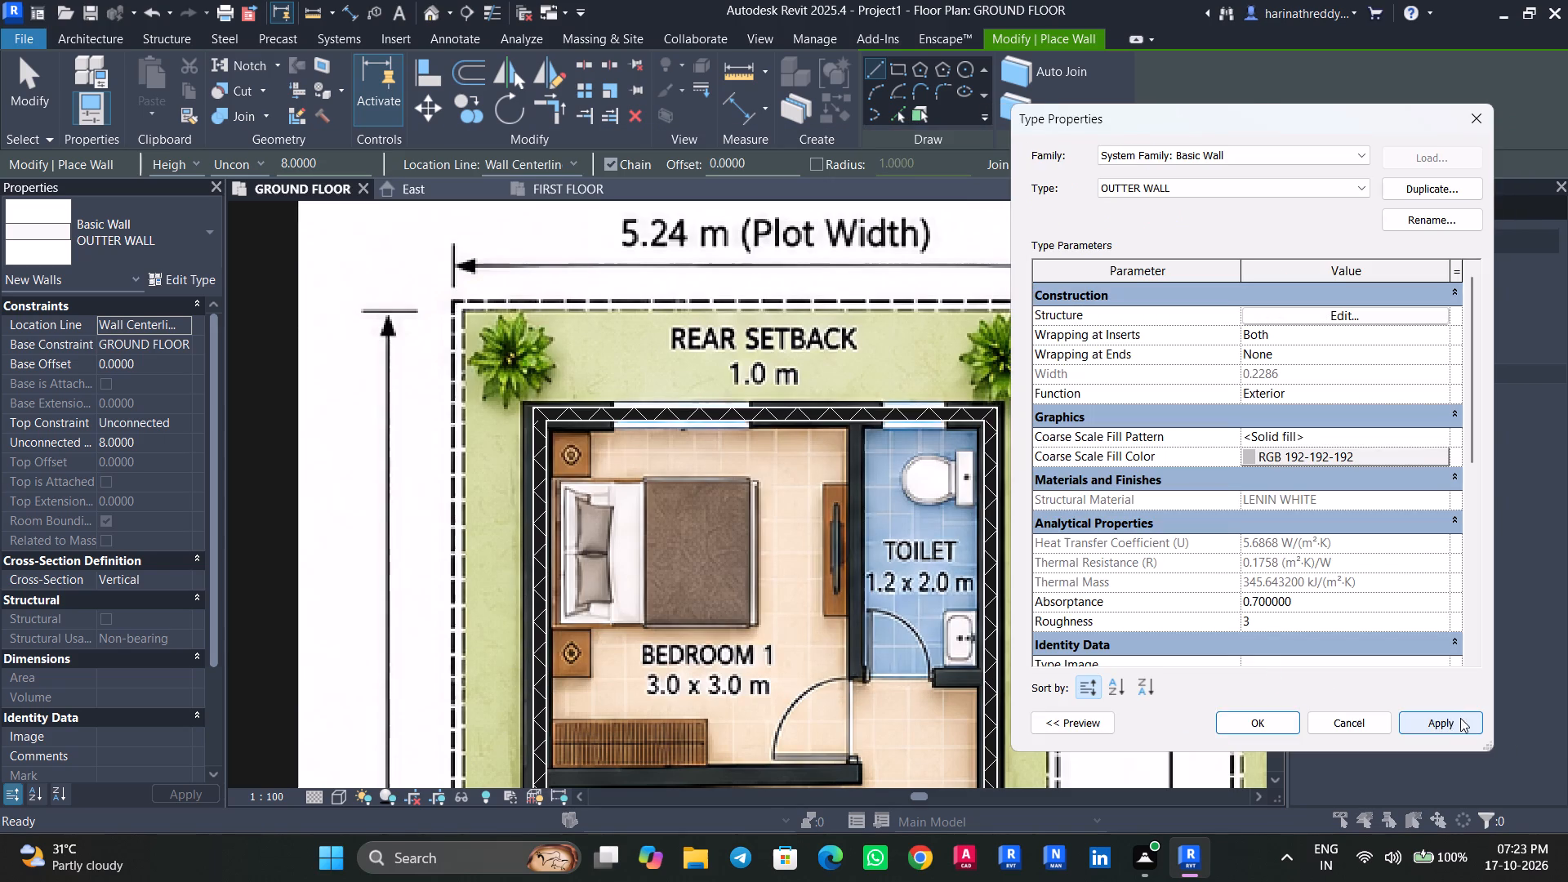
click(1455, 718)
click(1249, 718)
key(Escape)
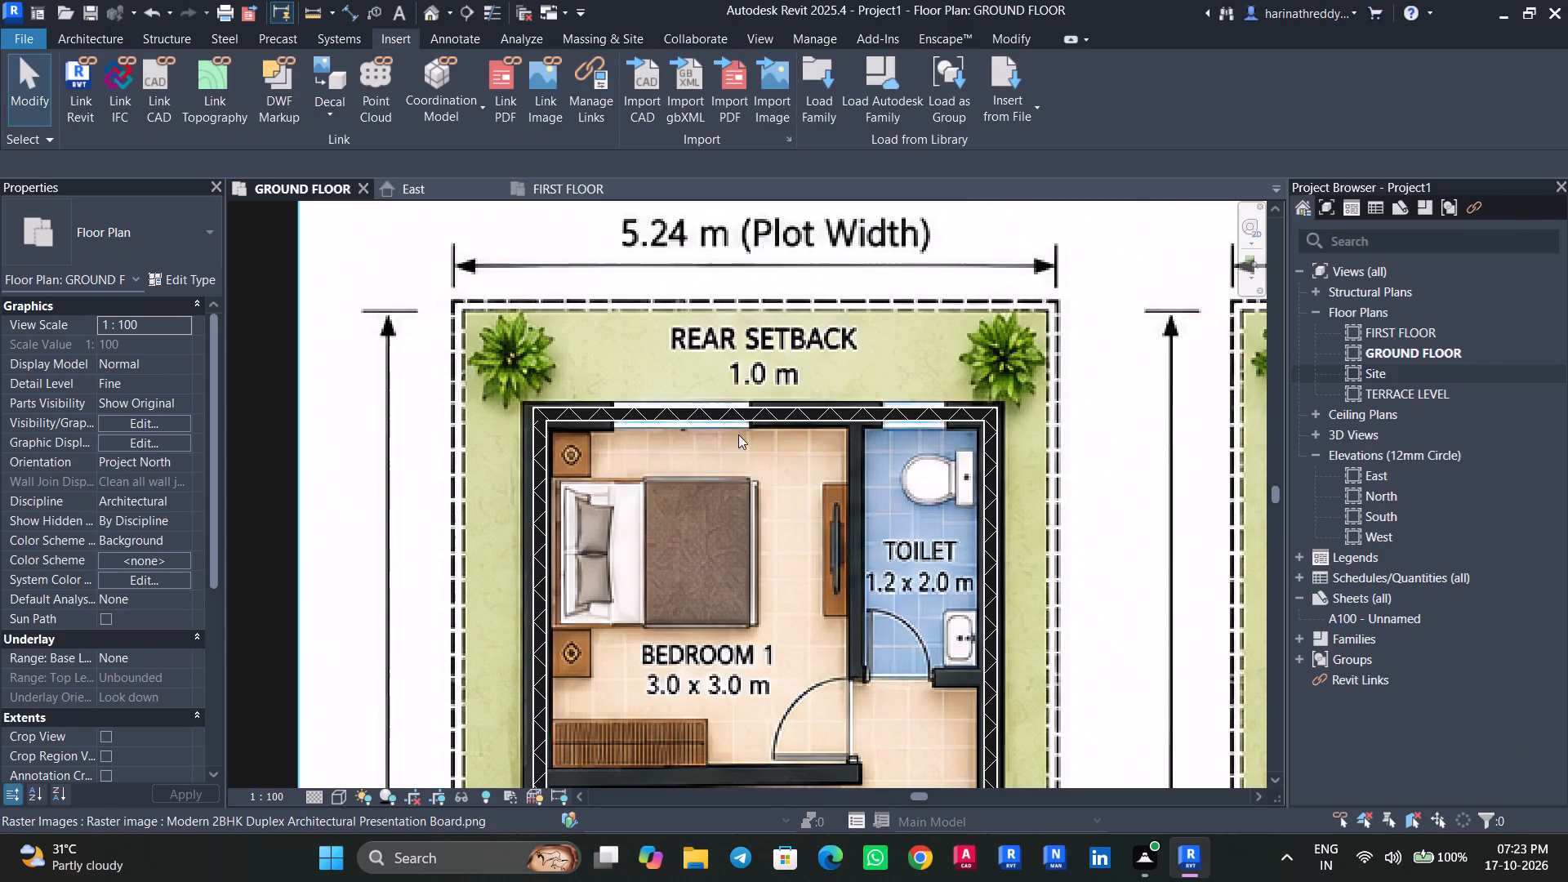
Set the LENIN WHITE material's cut foreground pattern to <No pattern> and apply it to the OUTTER WALL type.
click(732, 422)
key(Escape)
click(190, 274)
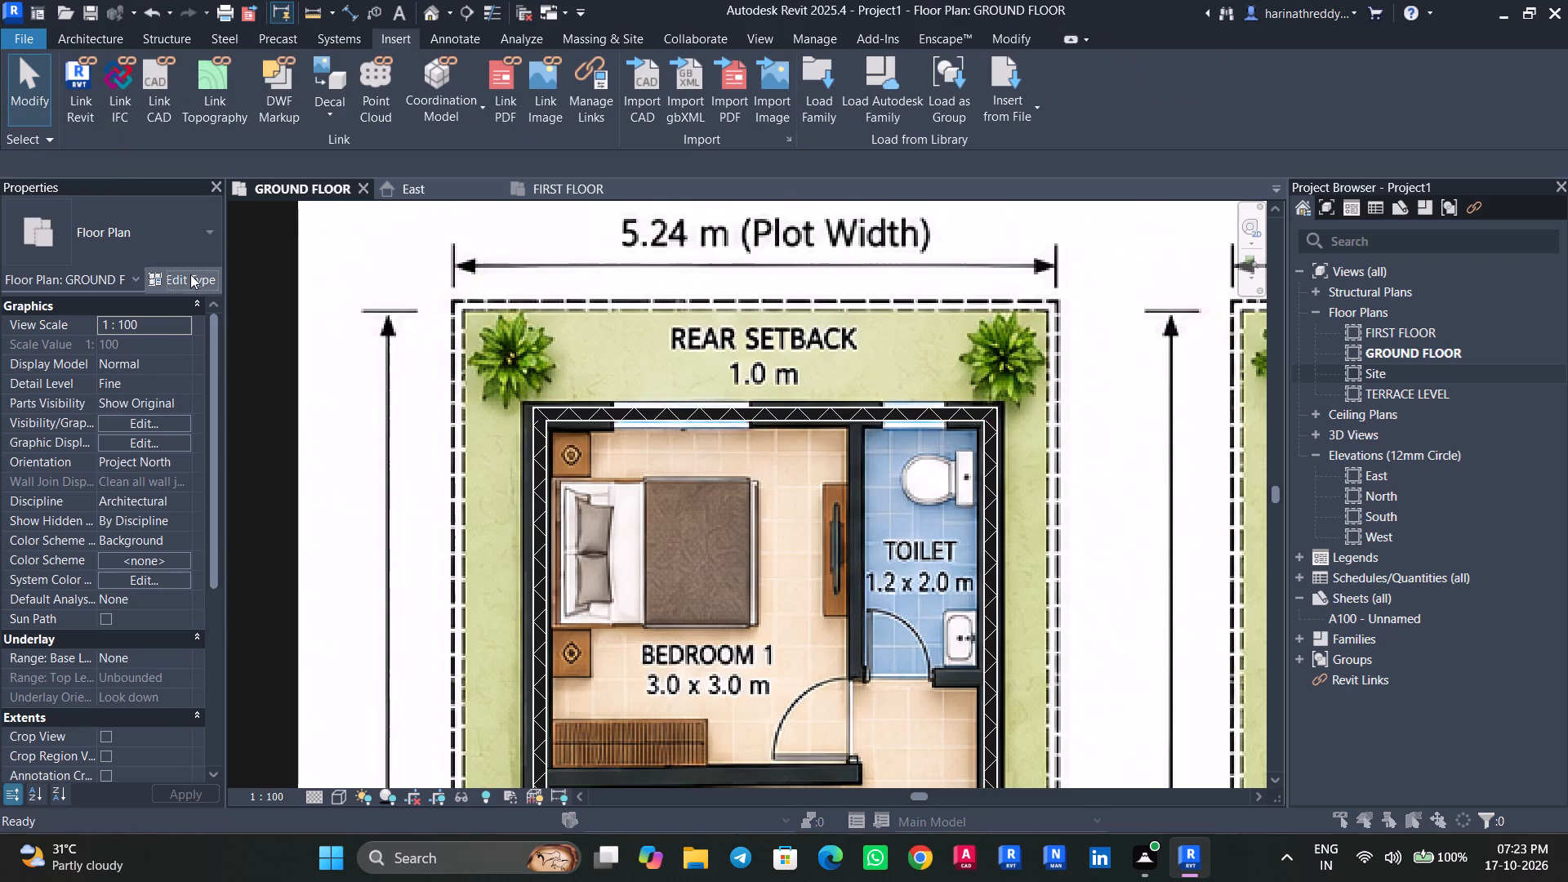
key(Escape)
text(WA)
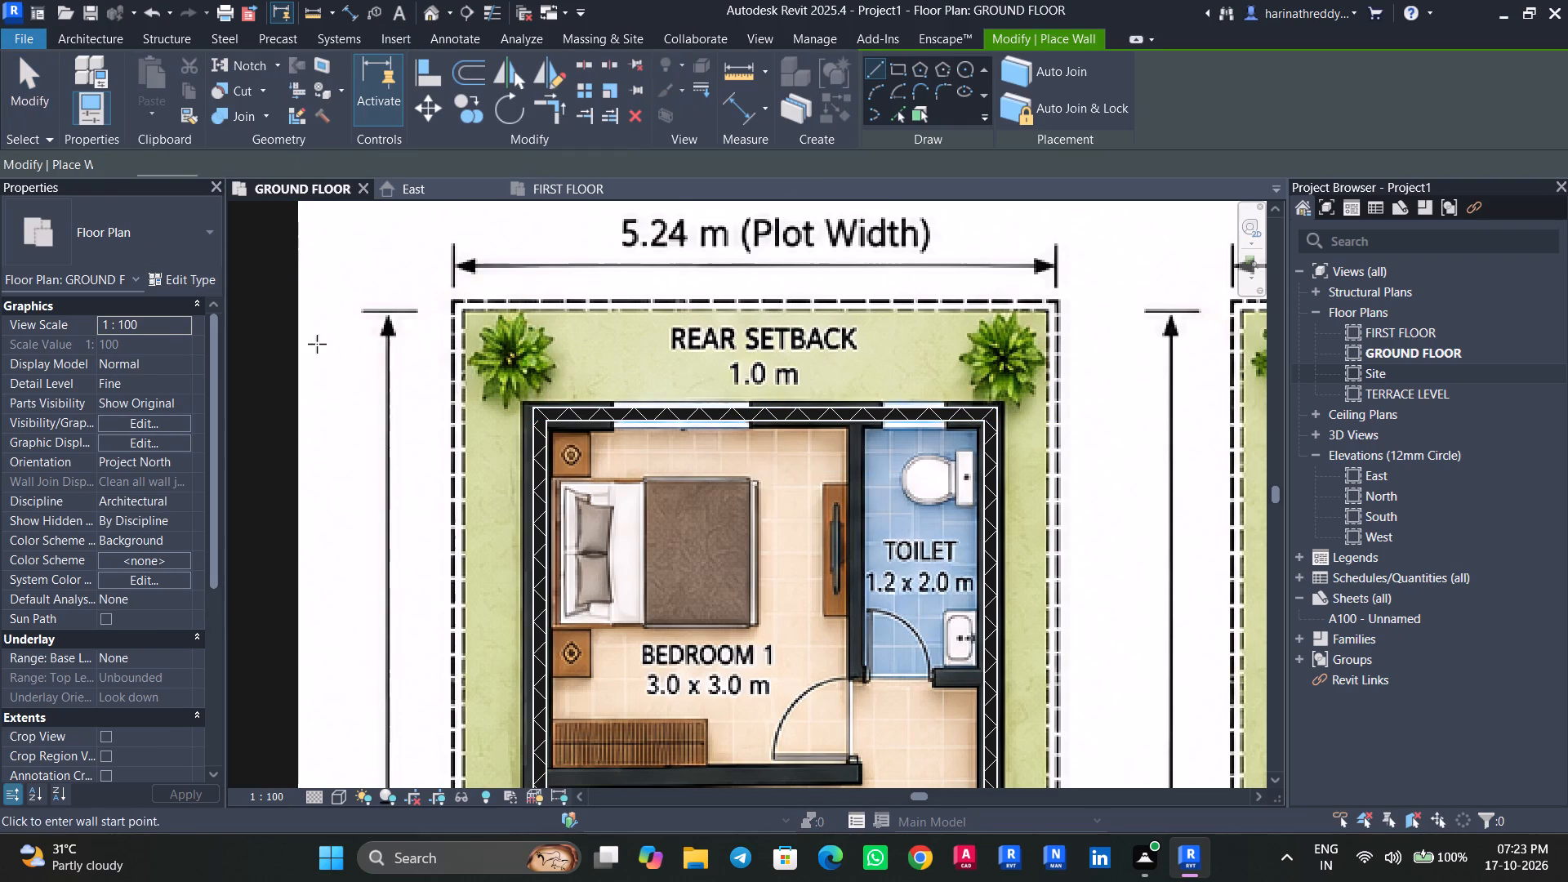
click(200, 276)
click(1389, 309)
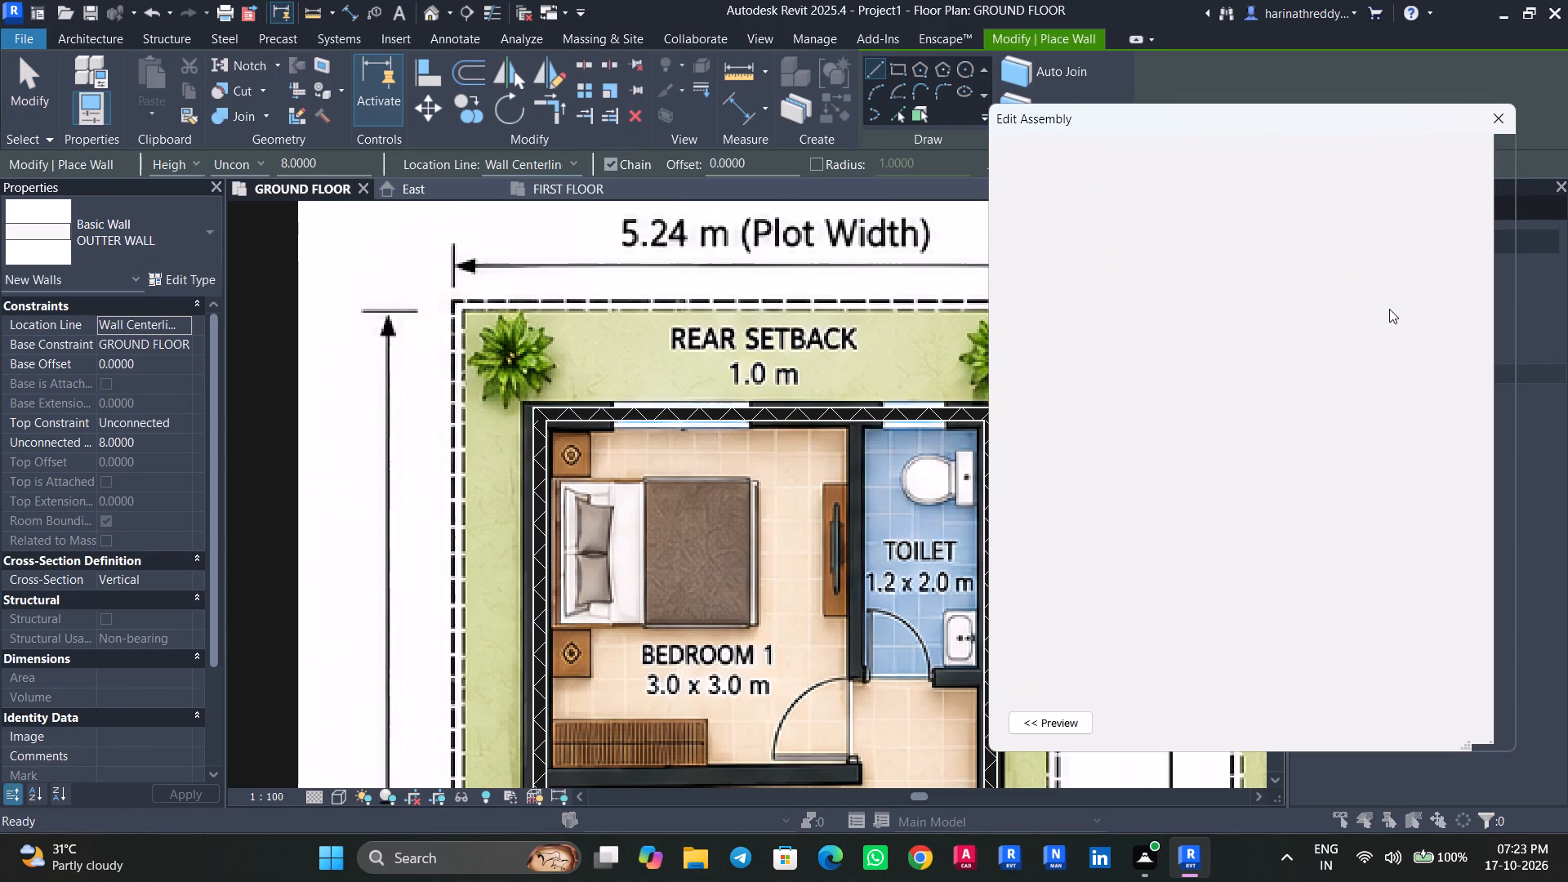
click(1228, 331)
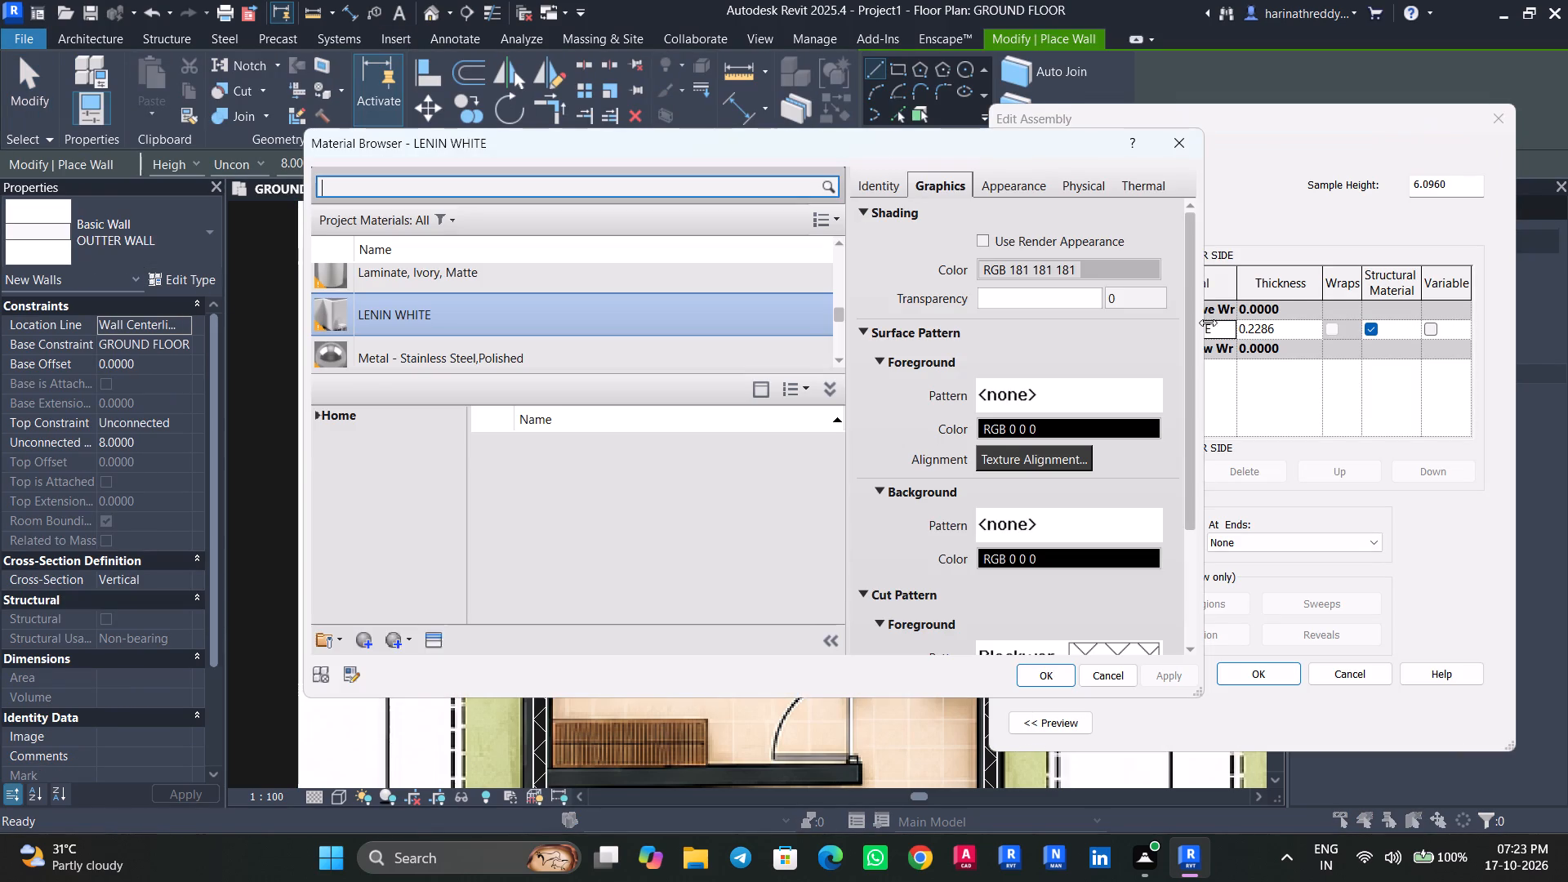
scroll(1005, 625, down, 2)
click(1056, 538)
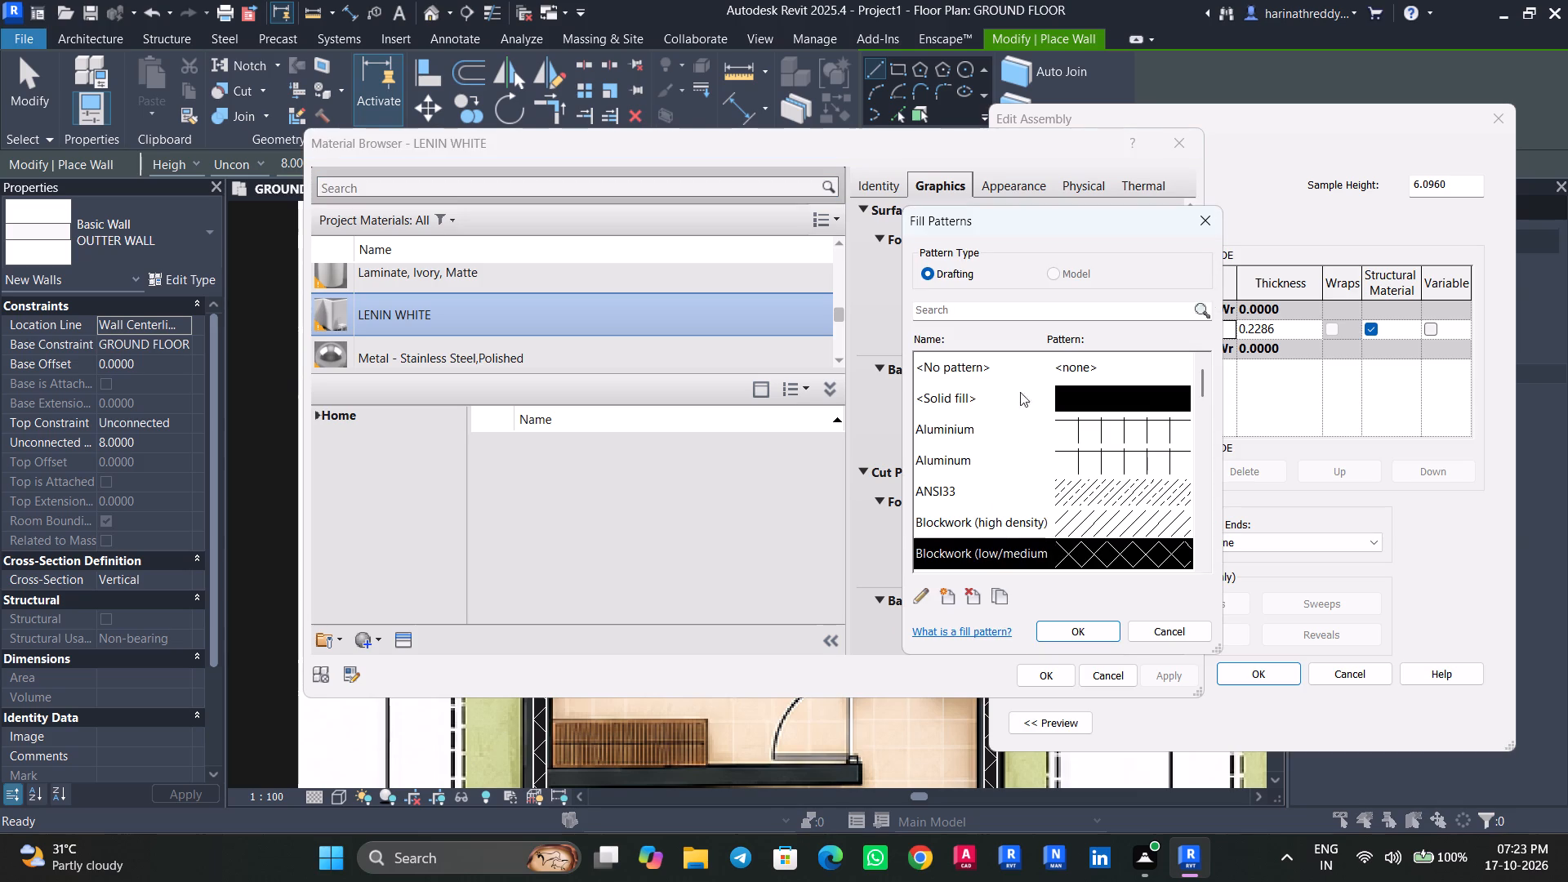
click(1018, 371)
click(1075, 630)
click(1163, 673)
scroll(1027, 702, down, 1)
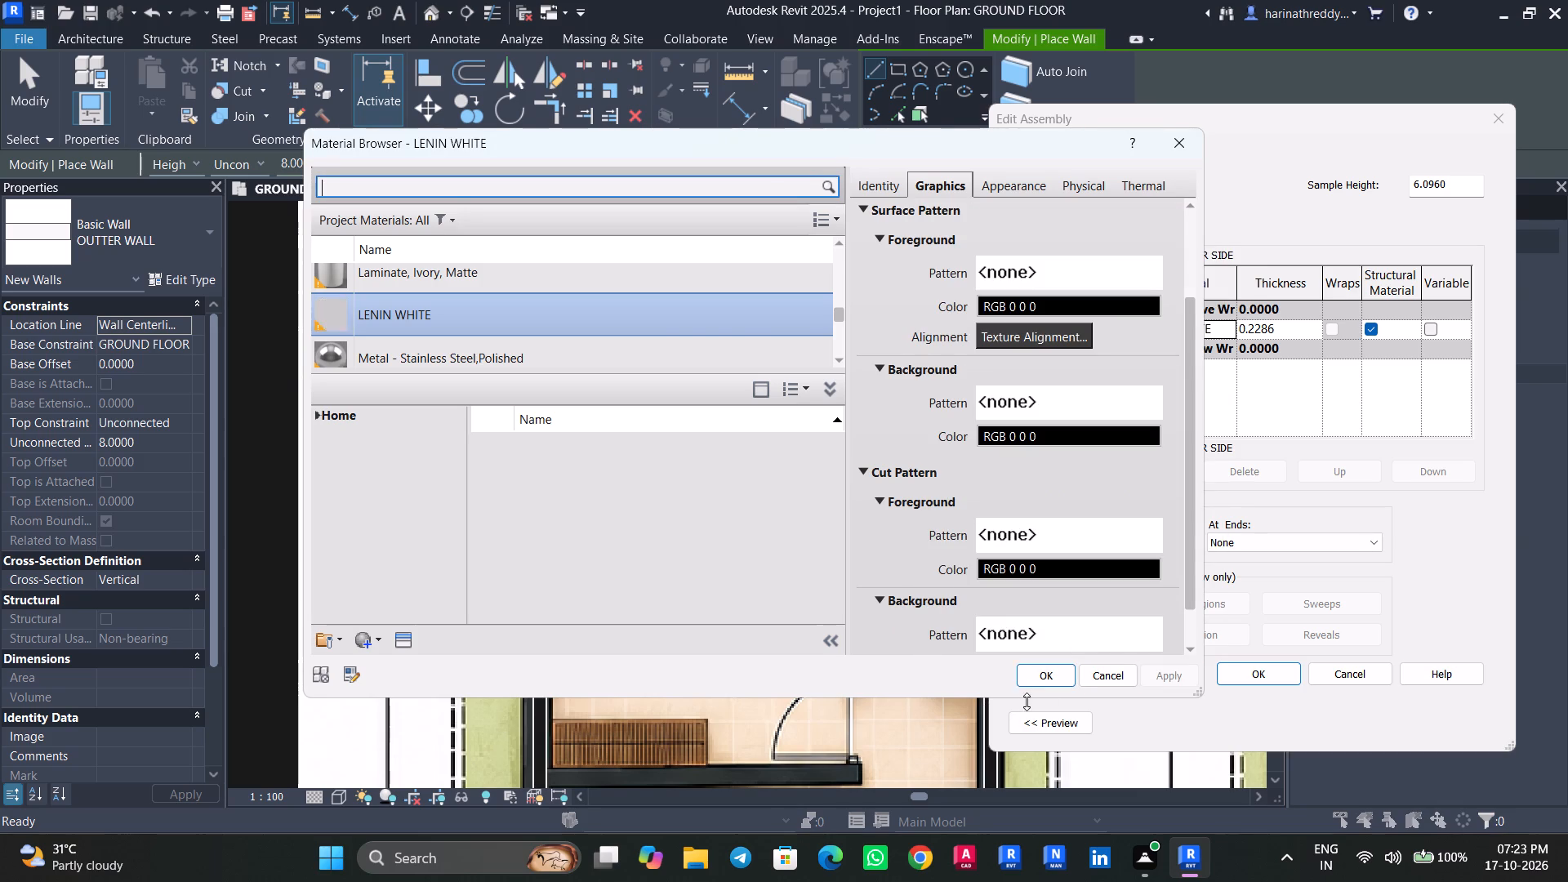
click(1041, 682)
click(1255, 684)
click(1429, 712)
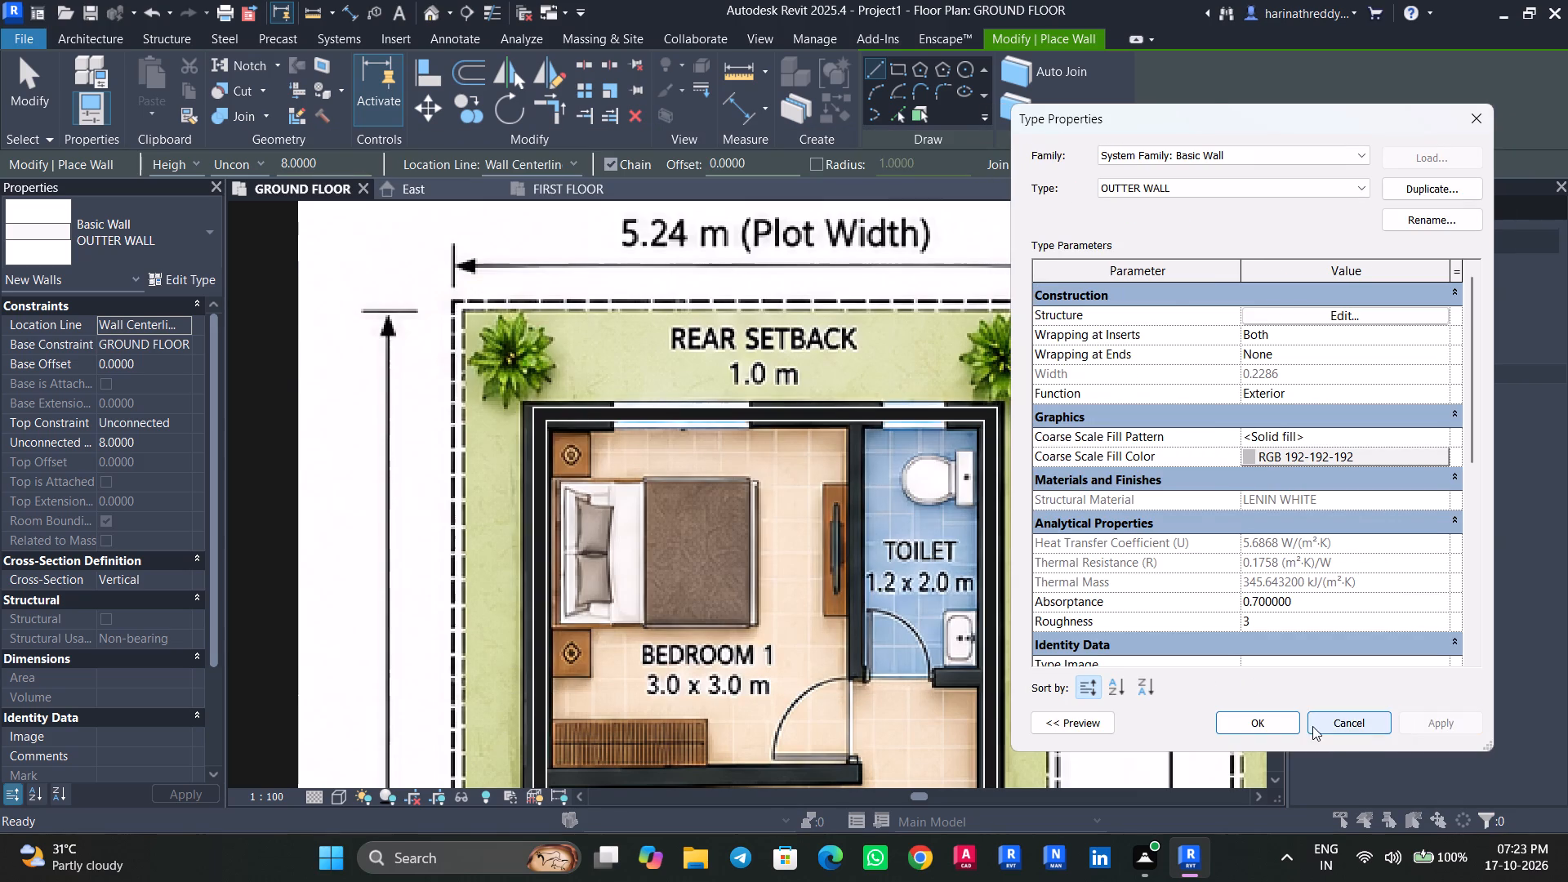
click(1292, 722)
key(Escape)
key(Escape)
Draw OUTTER WALL partitions around Bedroom 1: about 5.6 m along the kitchen side, continuing along the toilet side to the rear wall.
scroll(553, 486, down, 3)
middle_drag(643, 568, 670, 350)
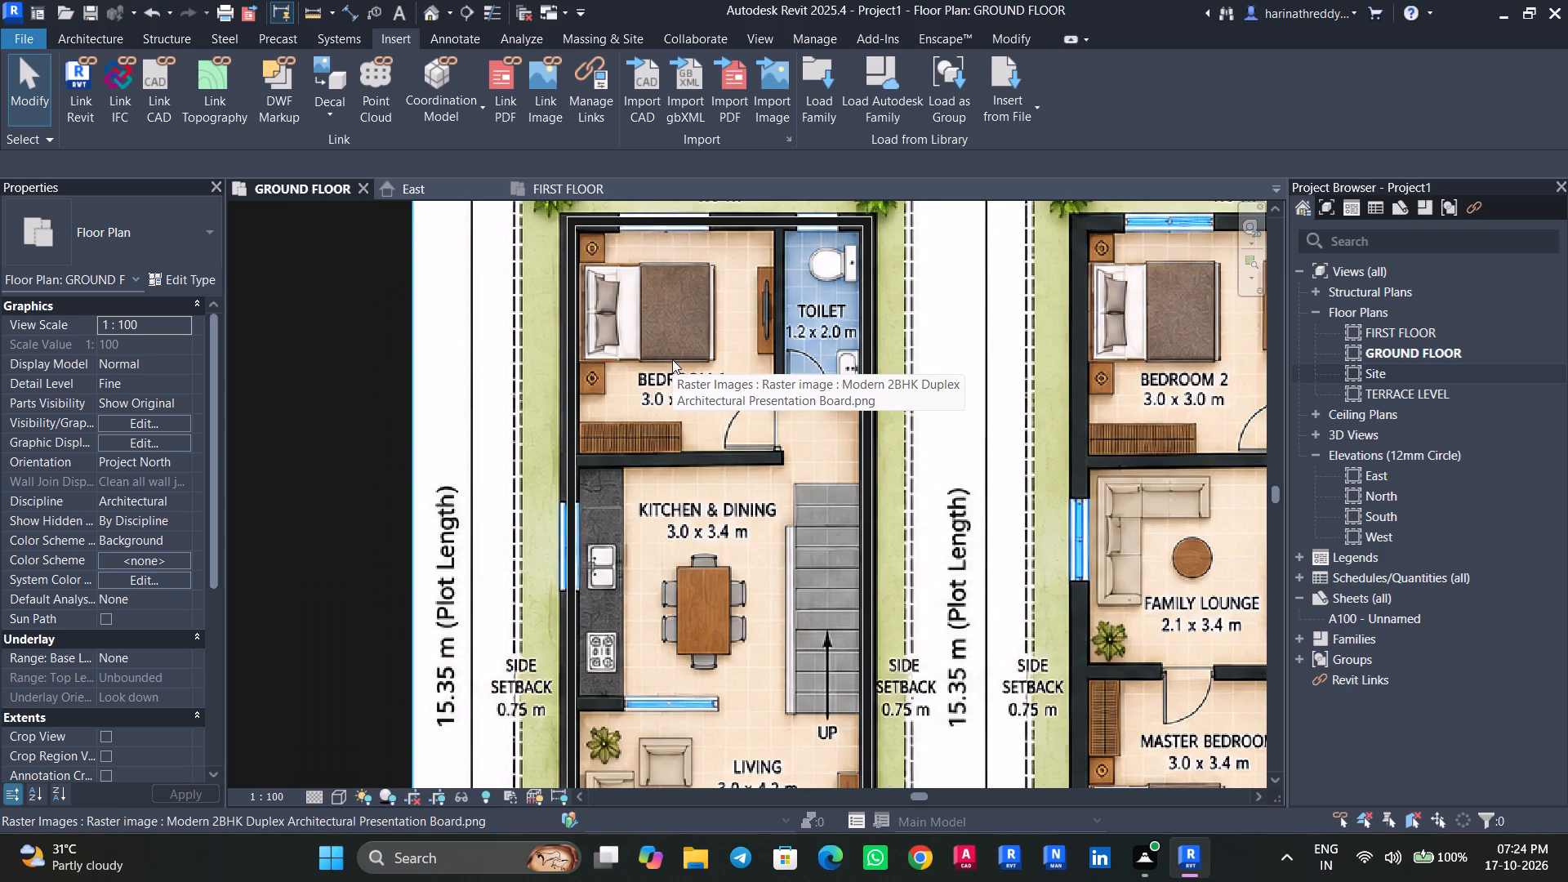
text(WA)
scroll(623, 437, up, 3)
scroll(554, 472, up, 4)
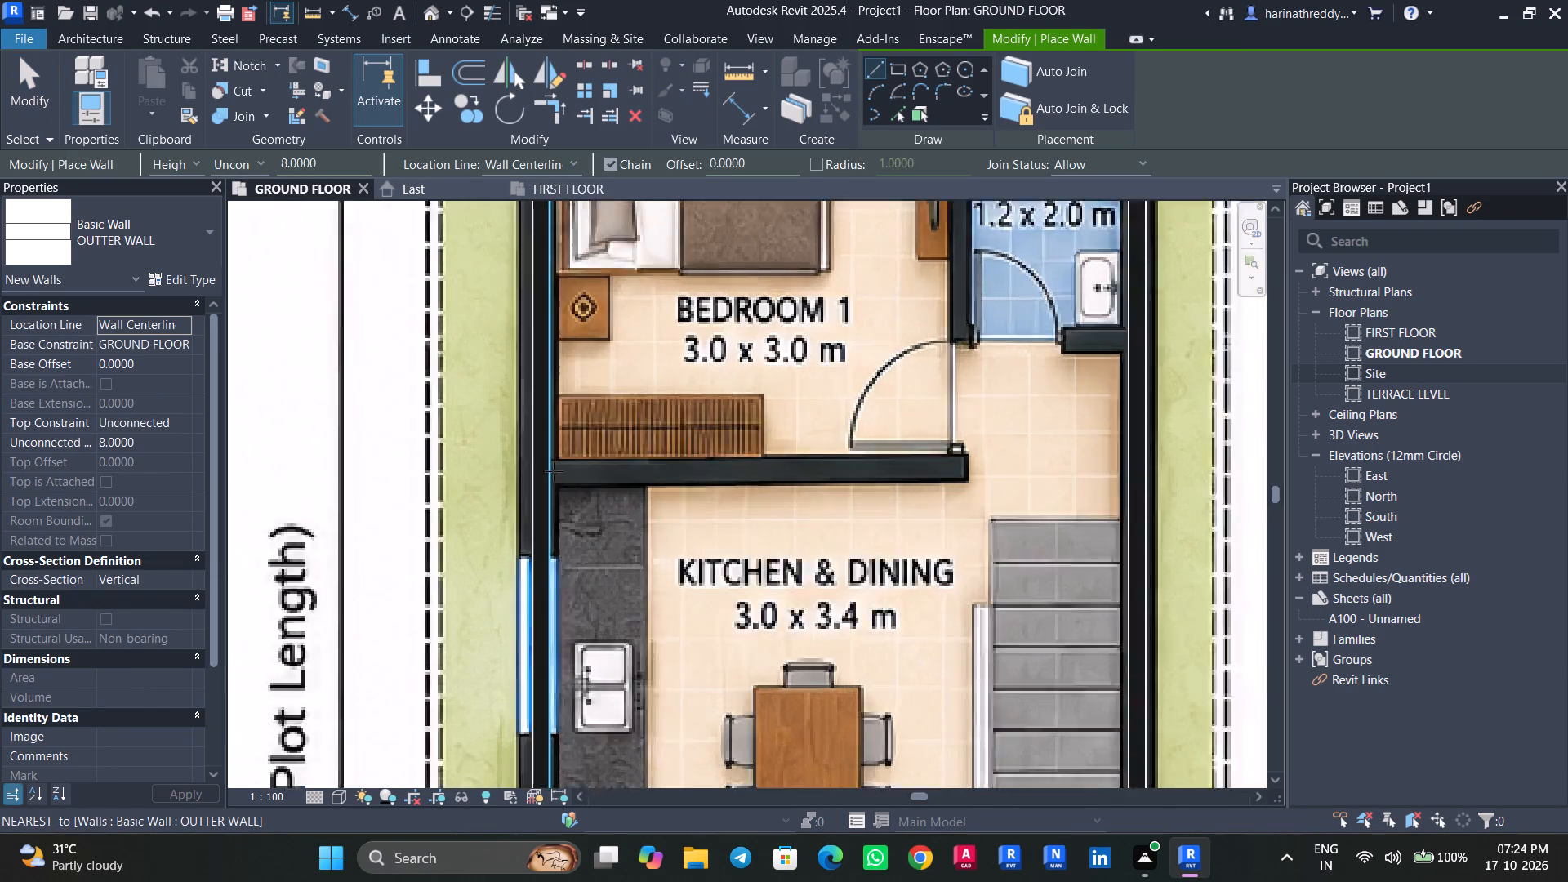
click(541, 471)
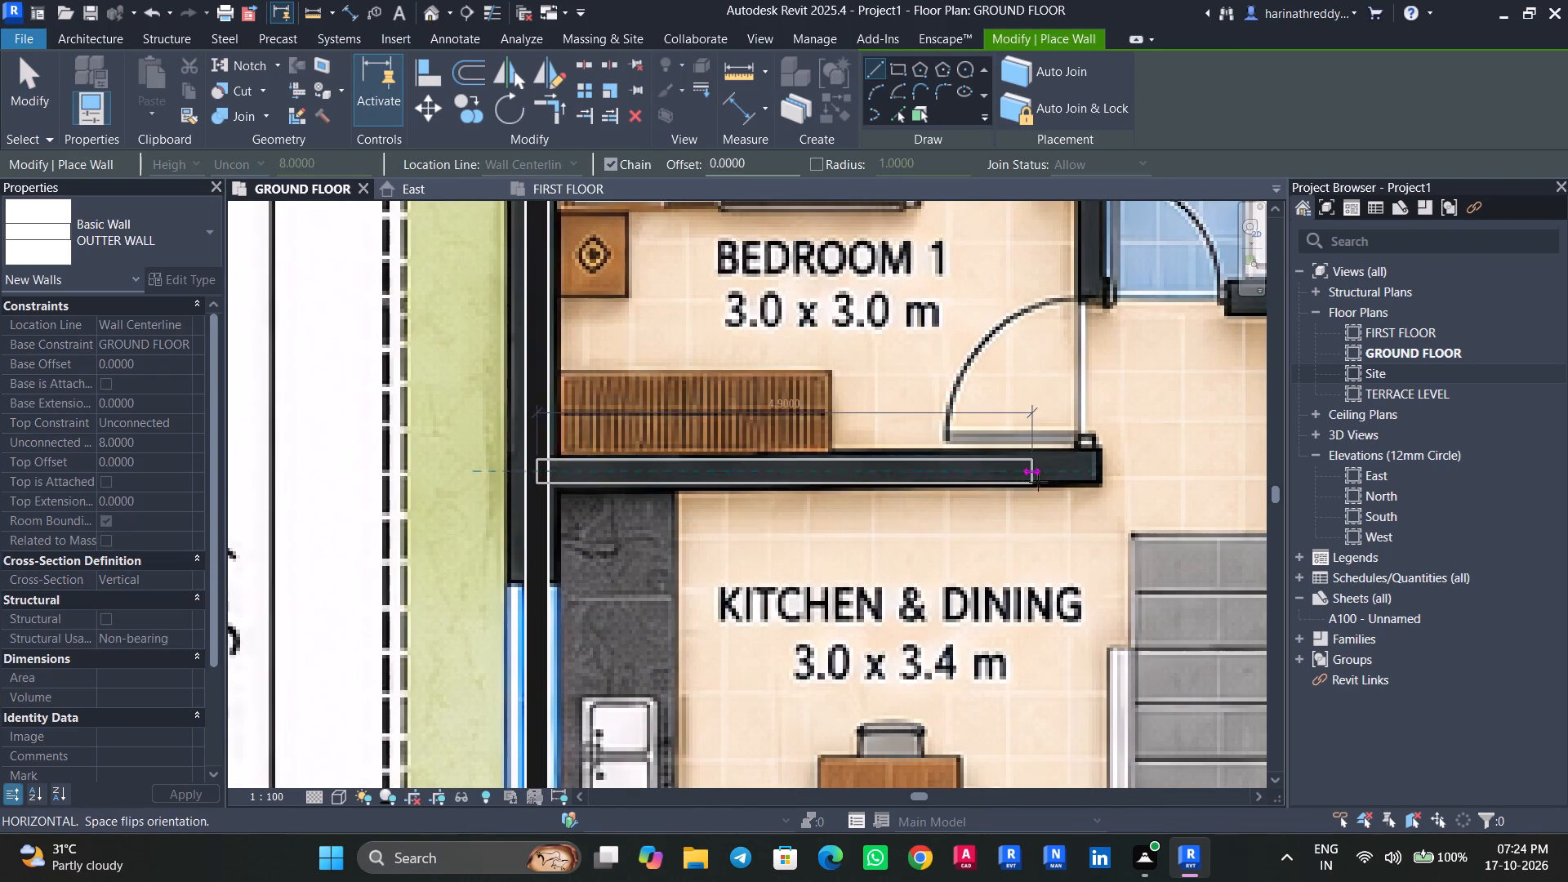
scroll(1040, 483, down, 3)
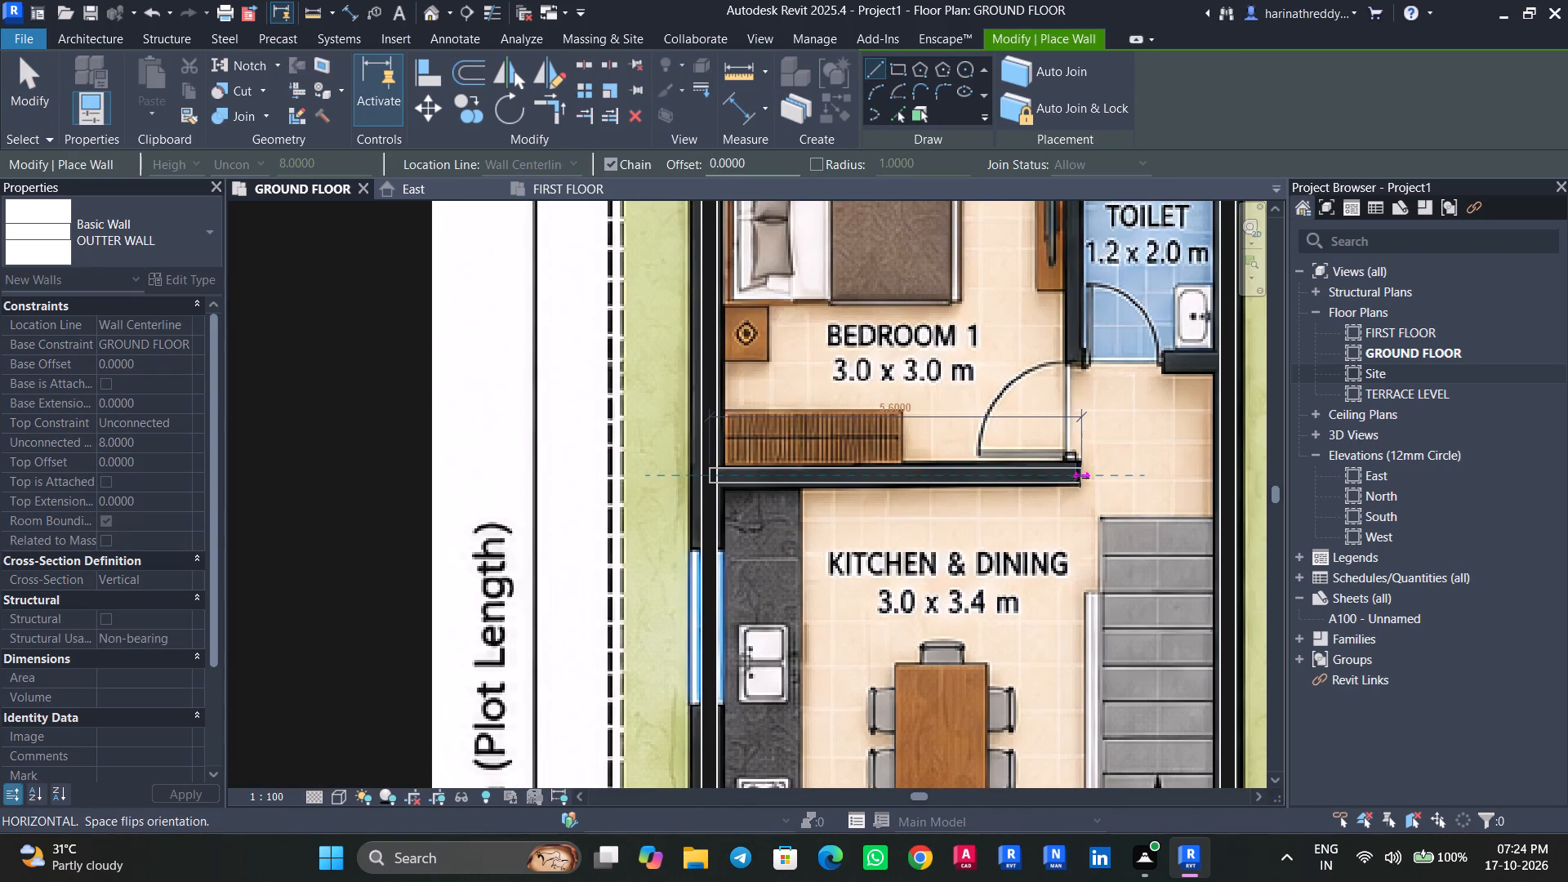
click(1076, 478)
middle_drag(1078, 269, 1105, 670)
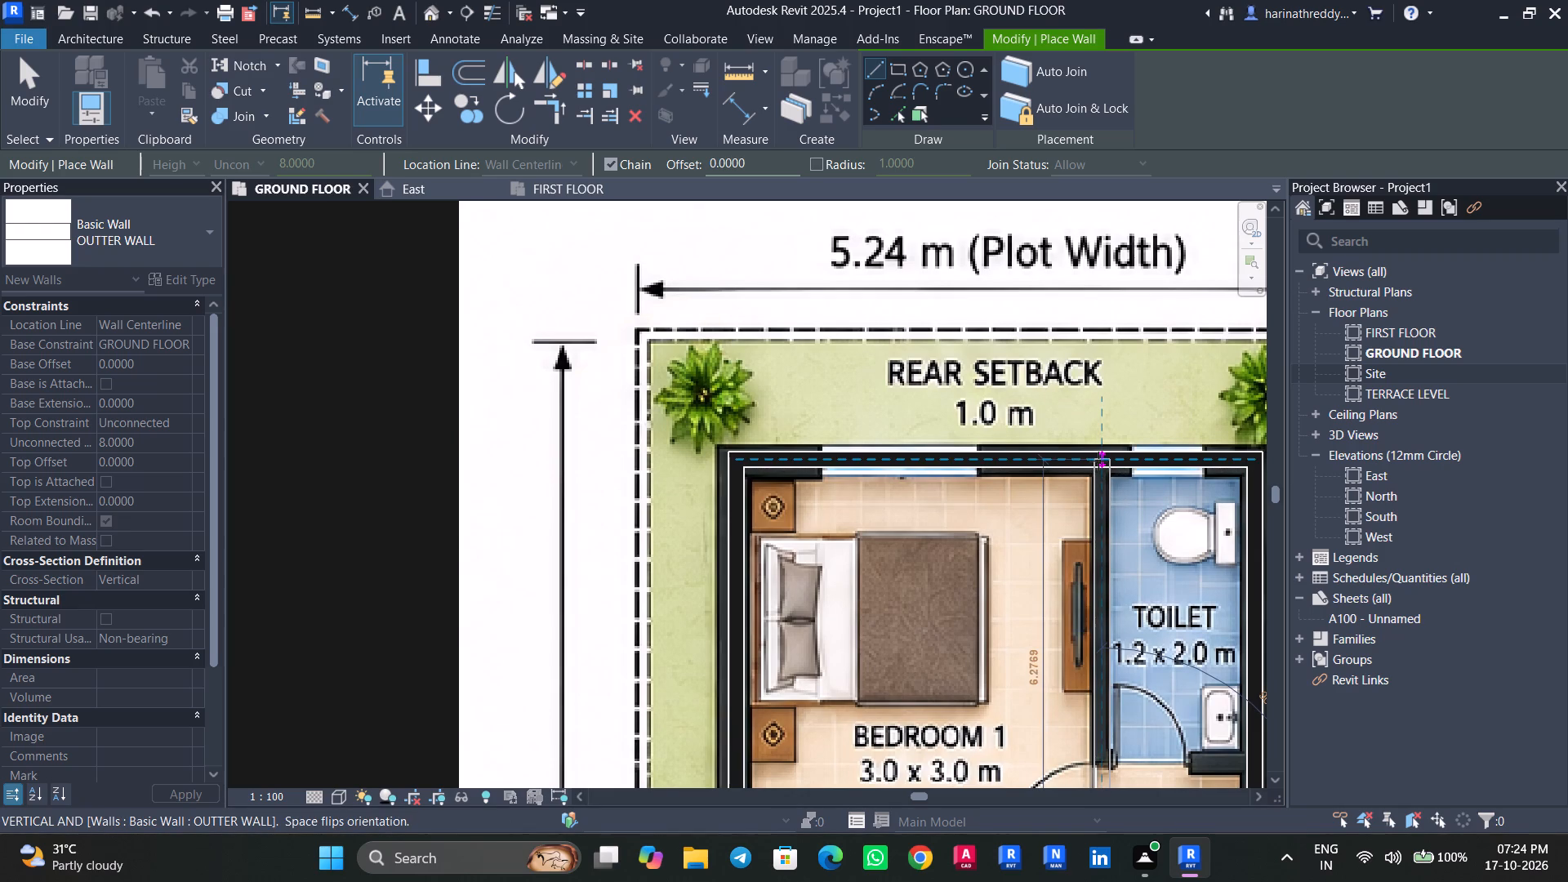
click(1098, 461)
key(Escape)
Draw an OUTTER WALL across the toilet's door side, from the staircase-side outer wall to the Bedroom 1 partition.
middle_drag(1134, 620, 1024, 301)
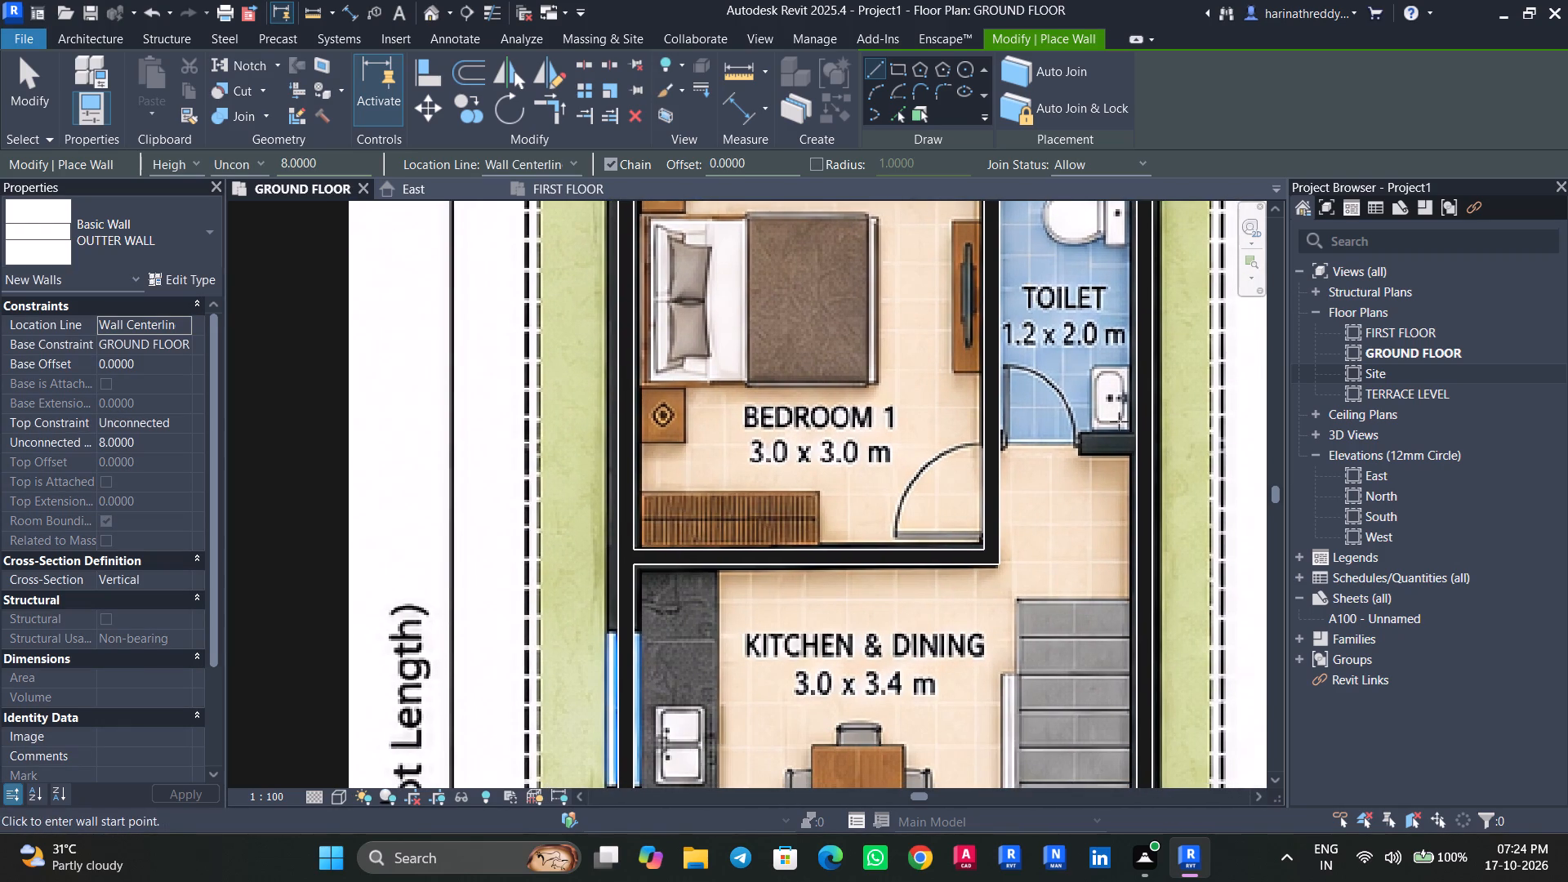
click(1143, 442)
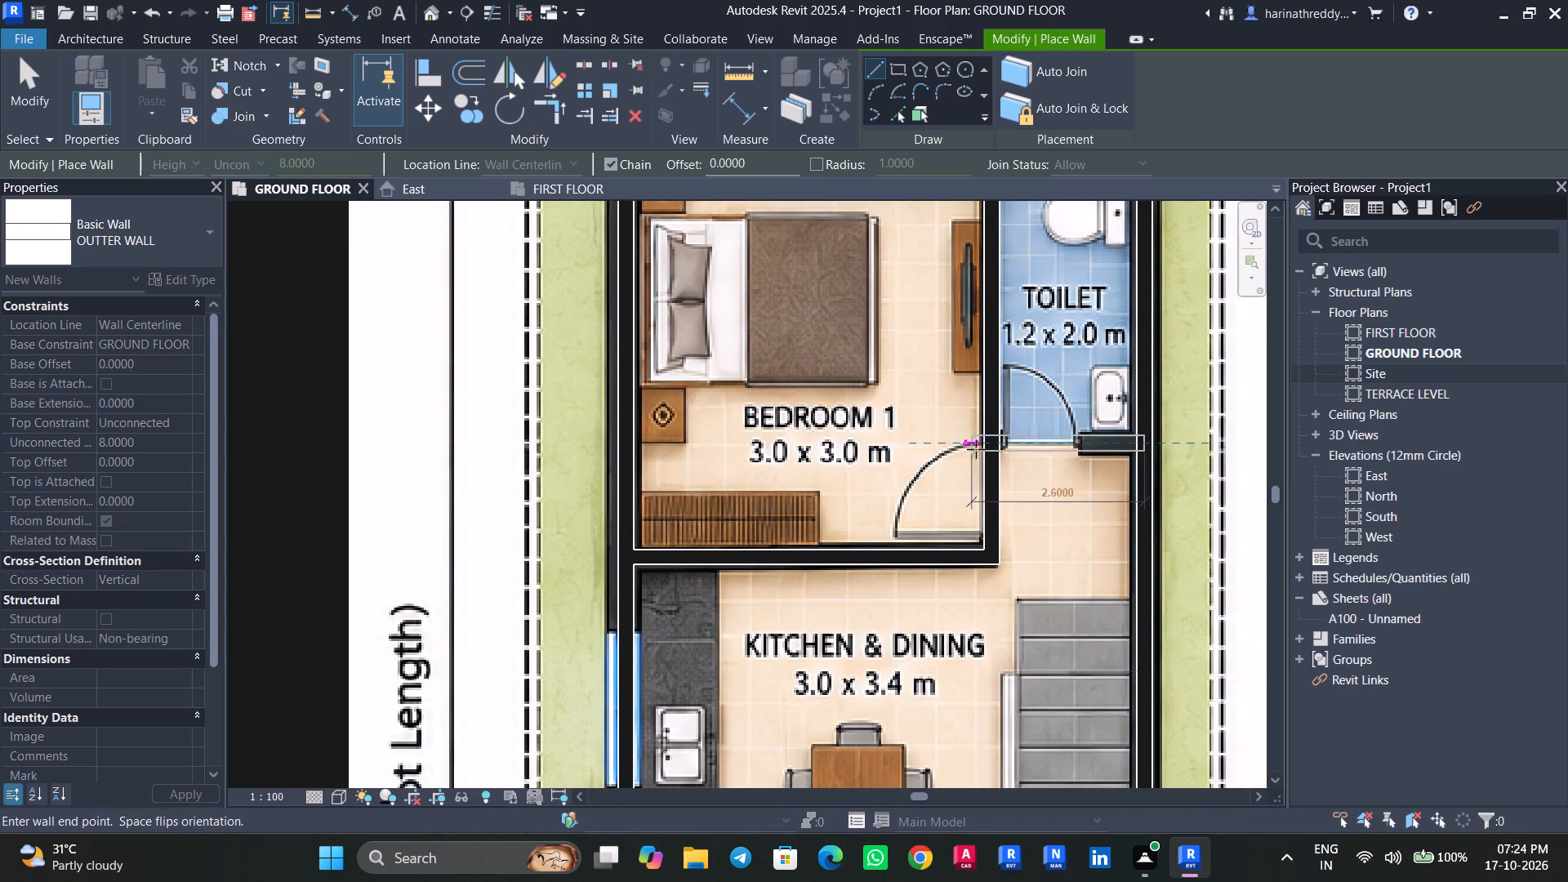
click(990, 439)
key(Escape)
Draw an OUTTER WALL partition between the kitchen and living area, from the outer wall to the end of the glazed divider.
middle_drag(1044, 546, 986, 316)
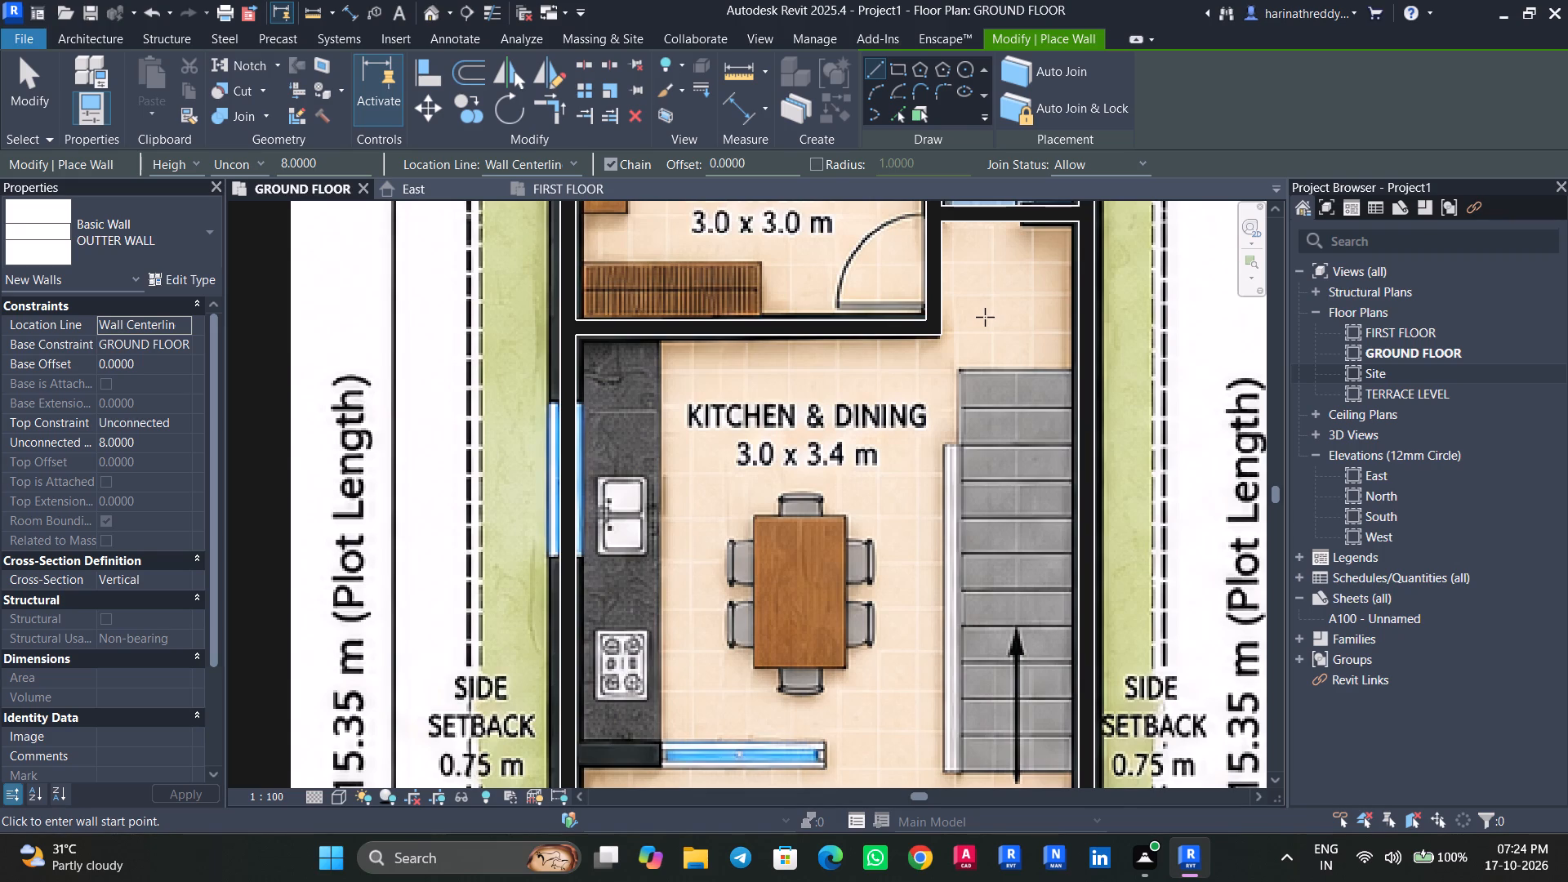
scroll(985, 317, down, 2)
middle_drag(1004, 517, 1011, 220)
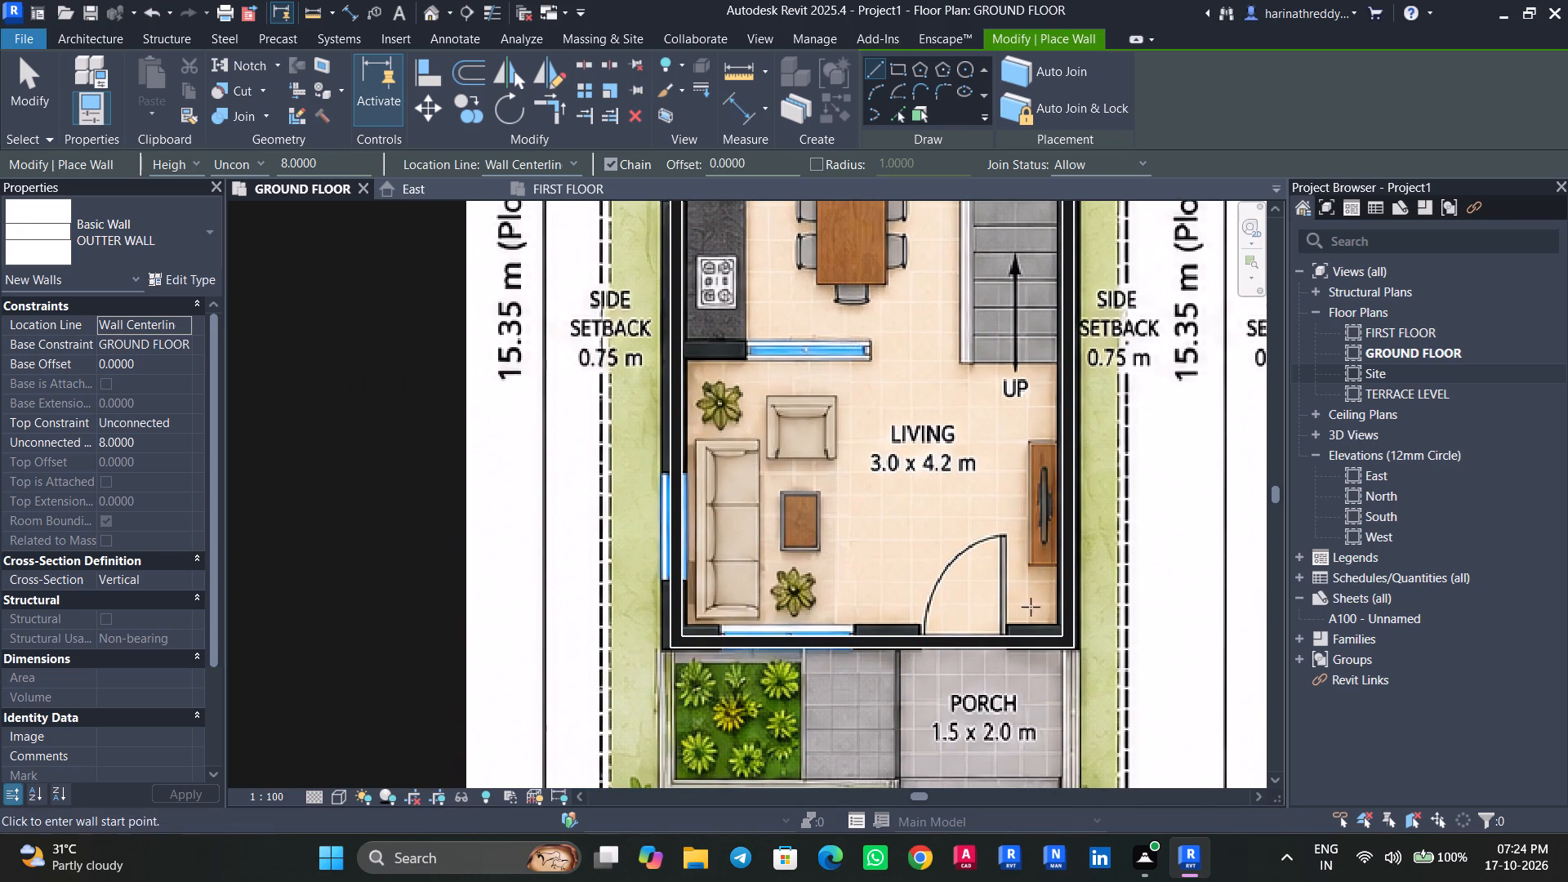
middle_drag(870, 461, 906, 602)
scroll(661, 502, up, 3)
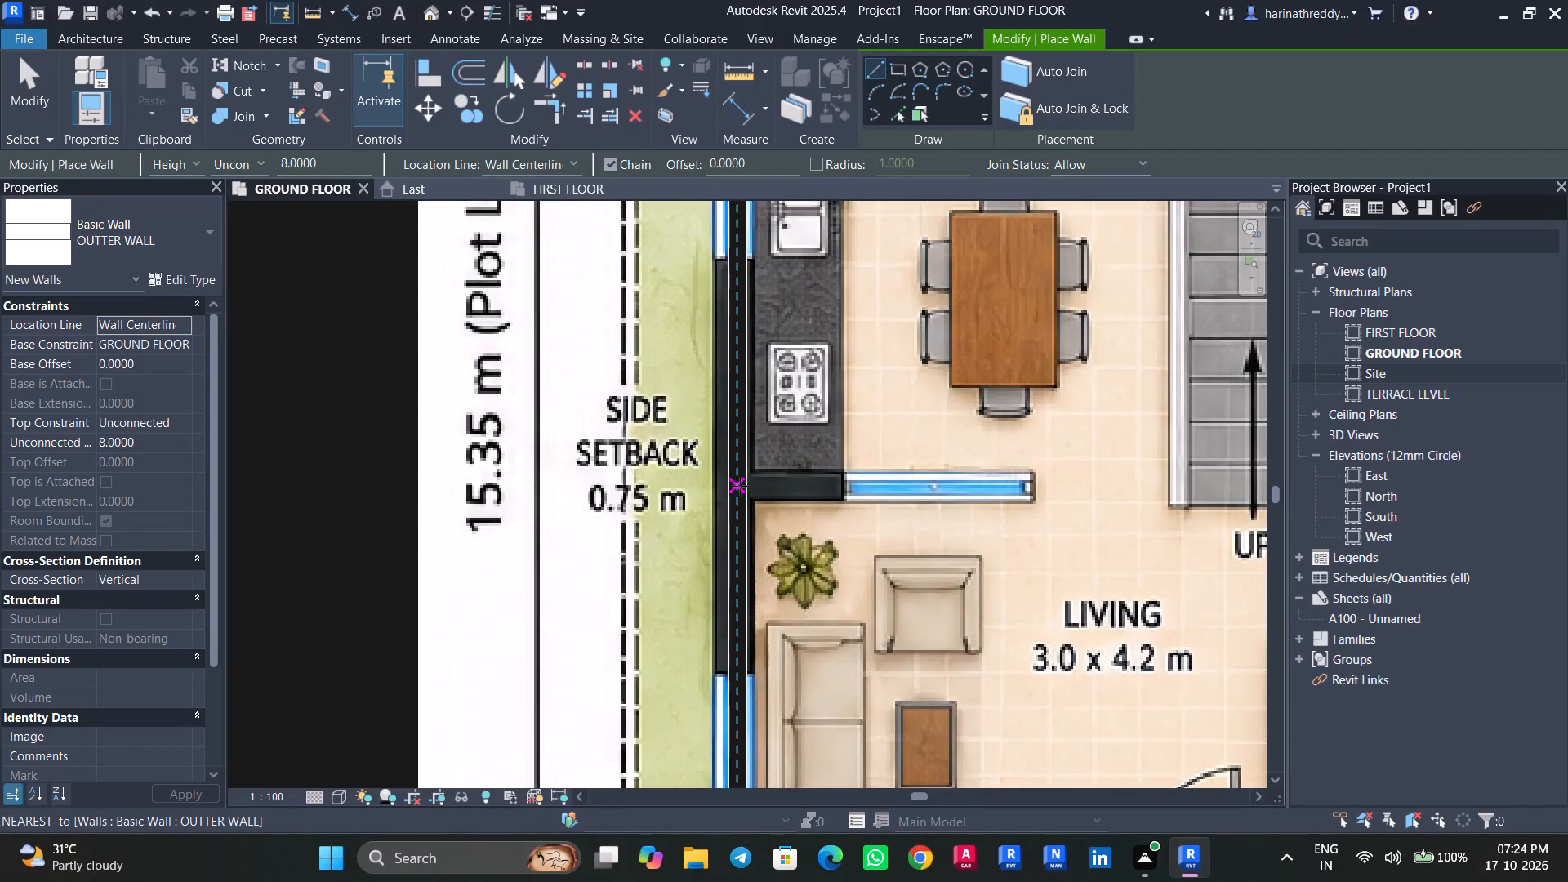
click(732, 488)
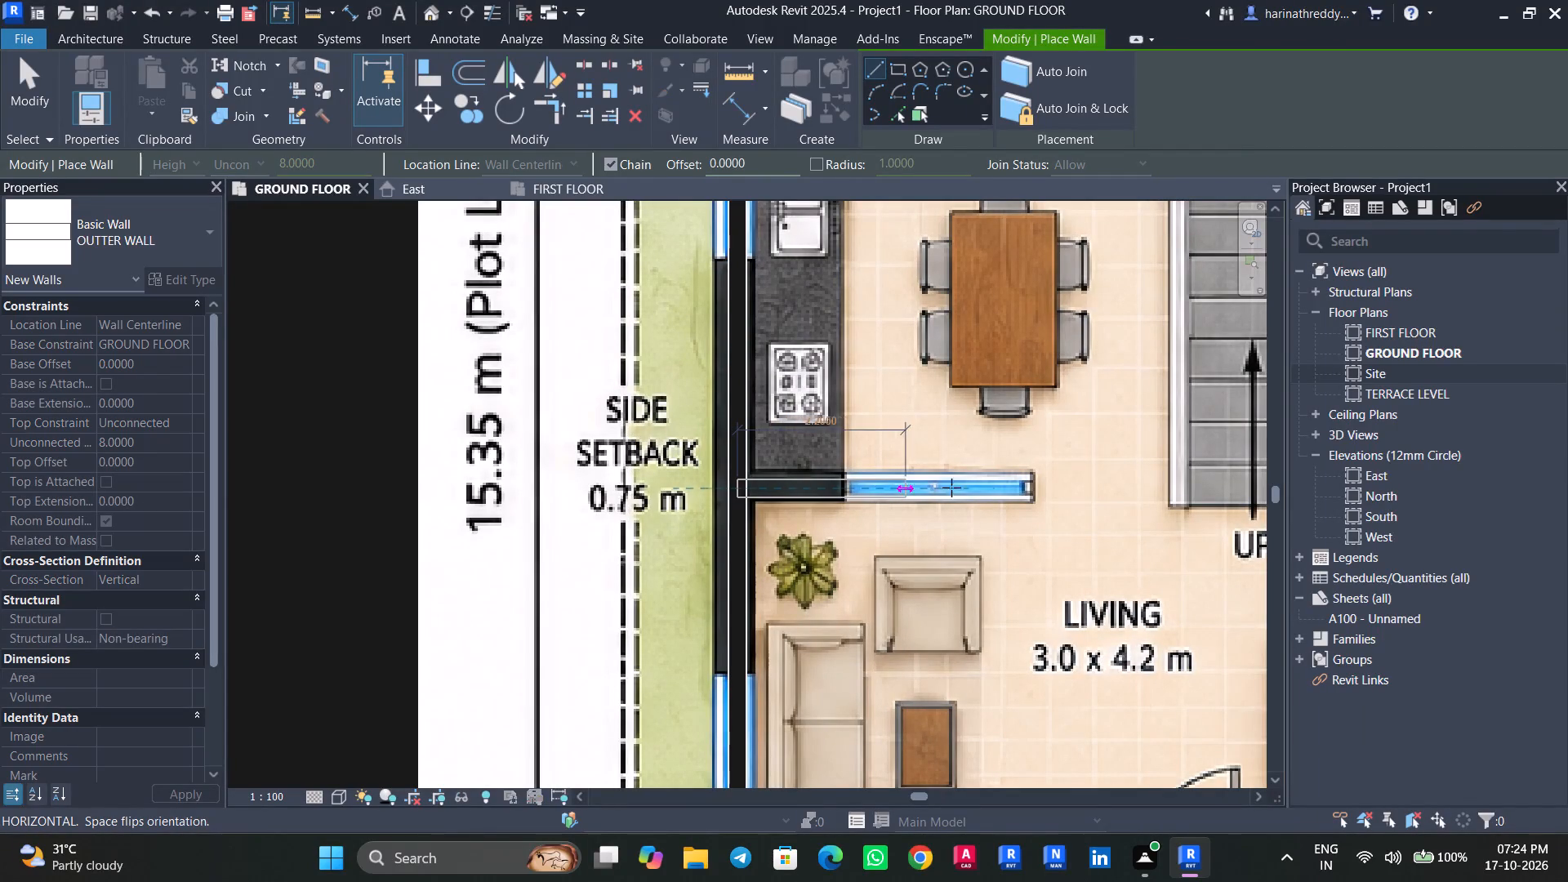
click(1031, 490)
key(Escape)
Review the traced ground floor walls against the reference board and look over the neighbouring first floor plan.
scroll(1052, 553, down, 3)
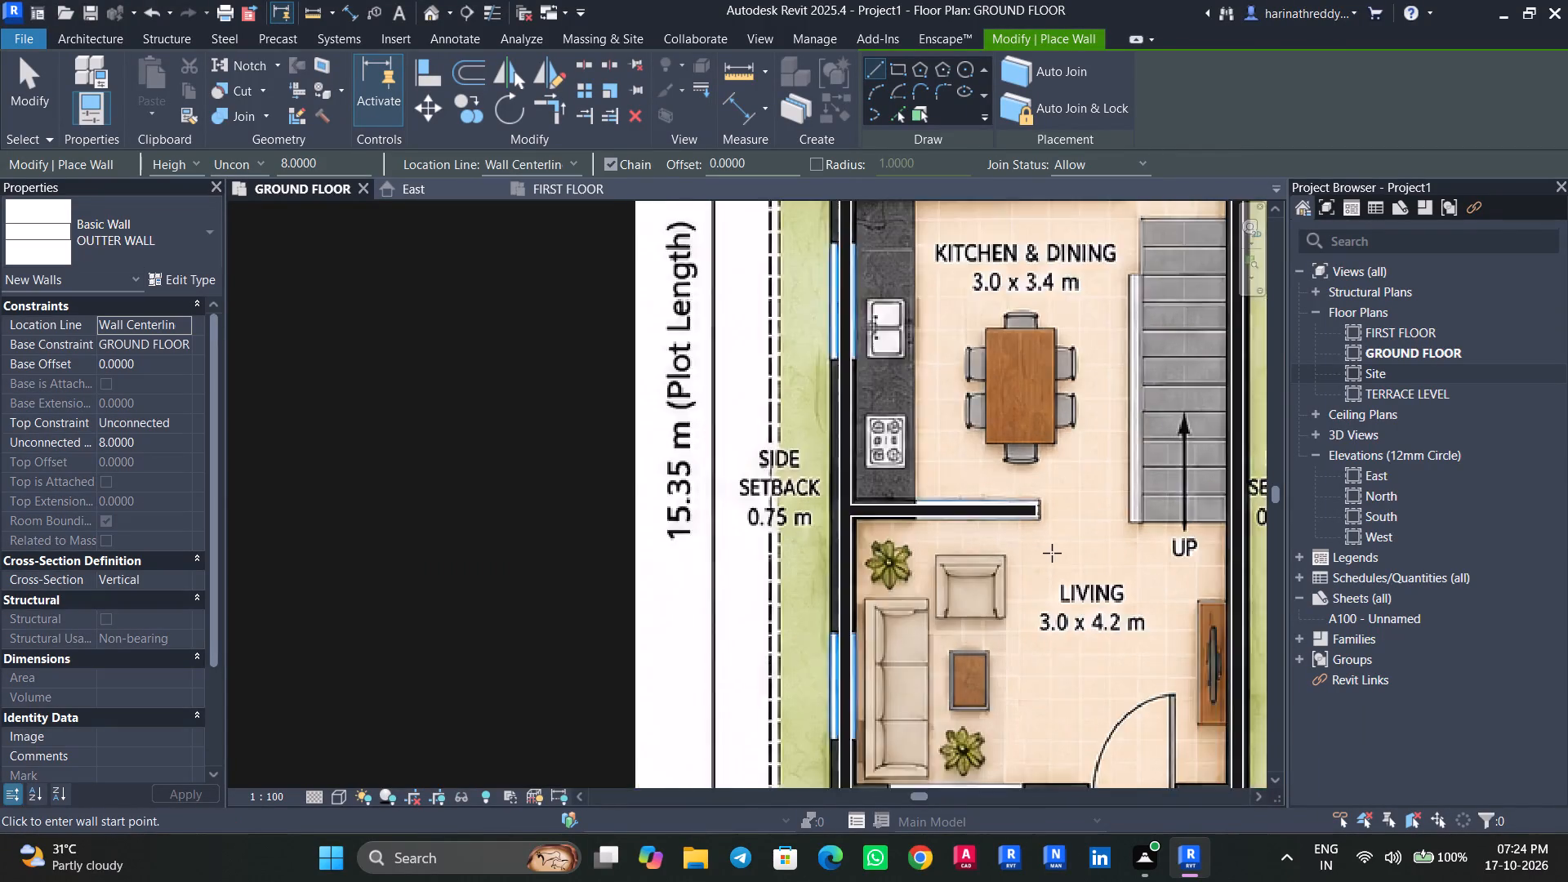
scroll(1052, 553, down, 5)
middle_drag(1057, 555, 763, 335)
scroll(759, 335, down, 2)
middle_drag(759, 335, 645, 631)
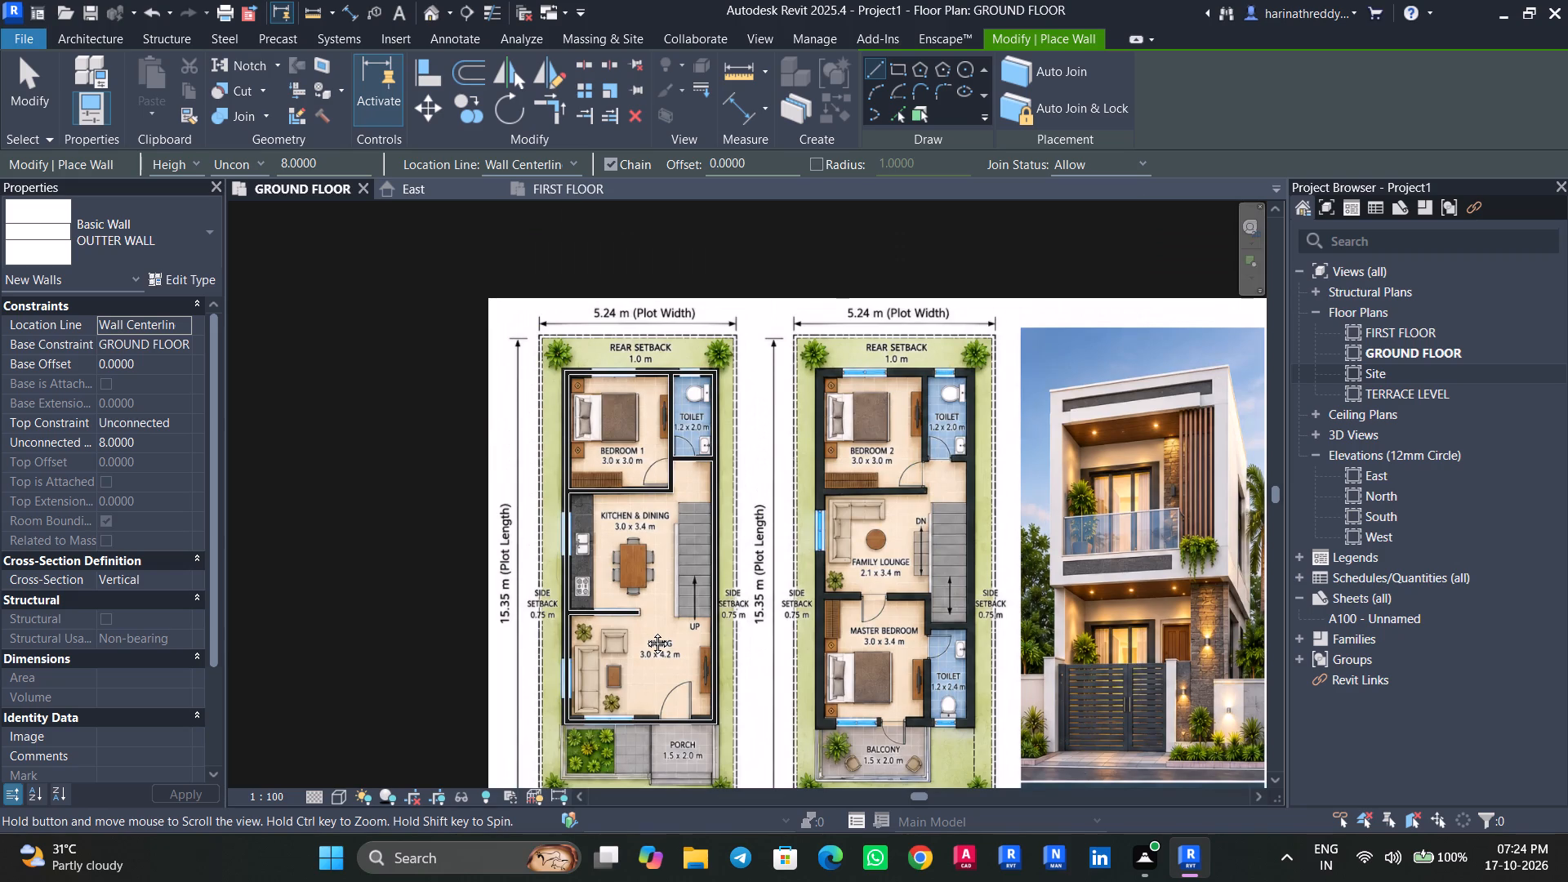
middle_drag(645, 631, 645, 630)
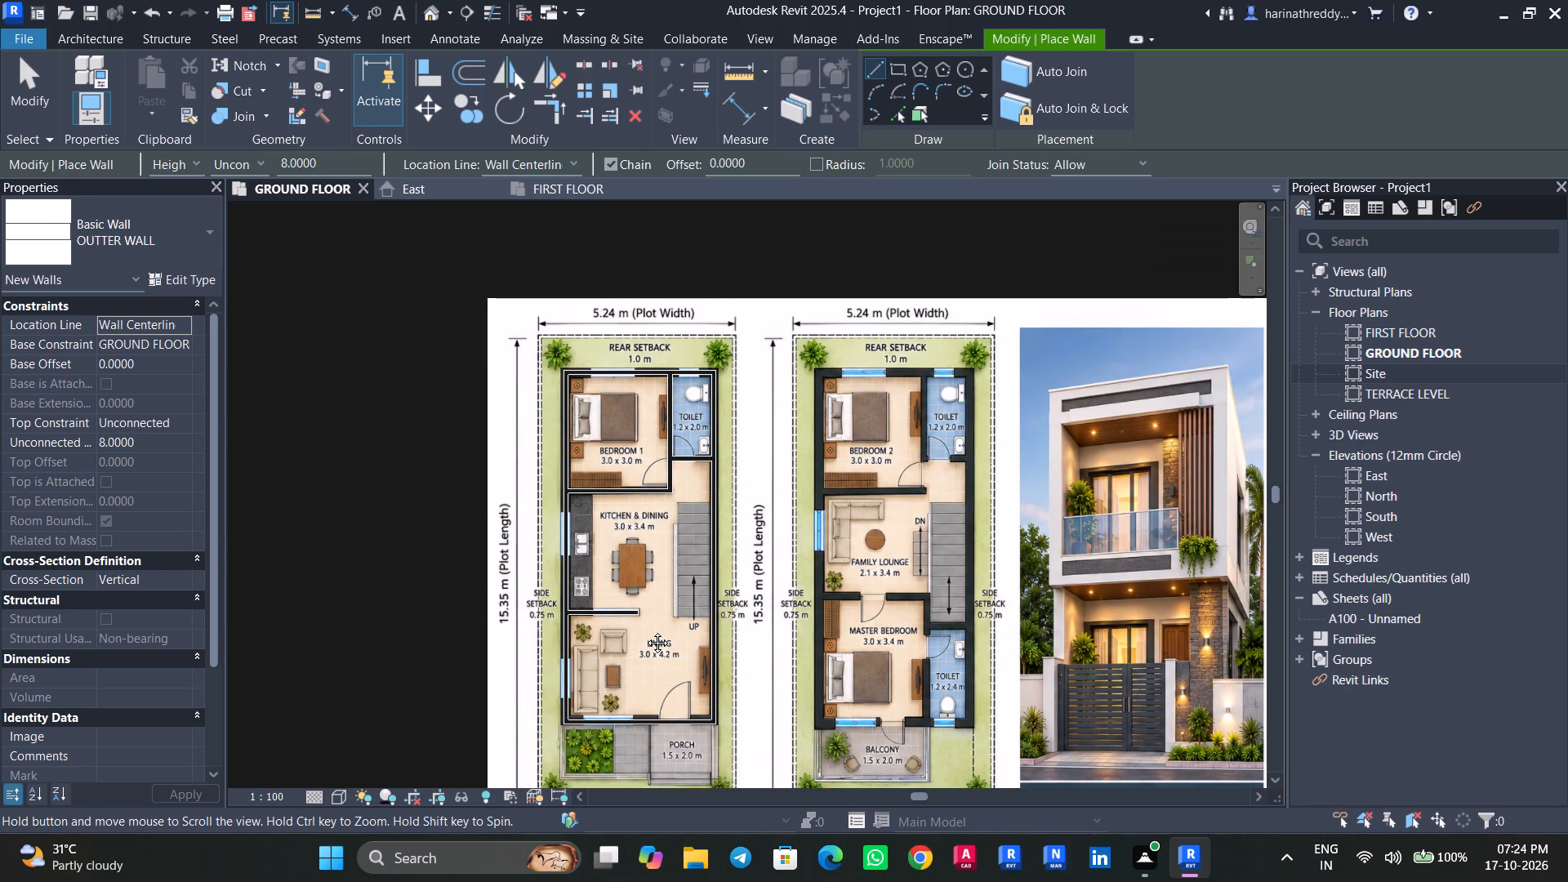
middle_drag(645, 630, 681, 621)
scroll(759, 594, up, 5)
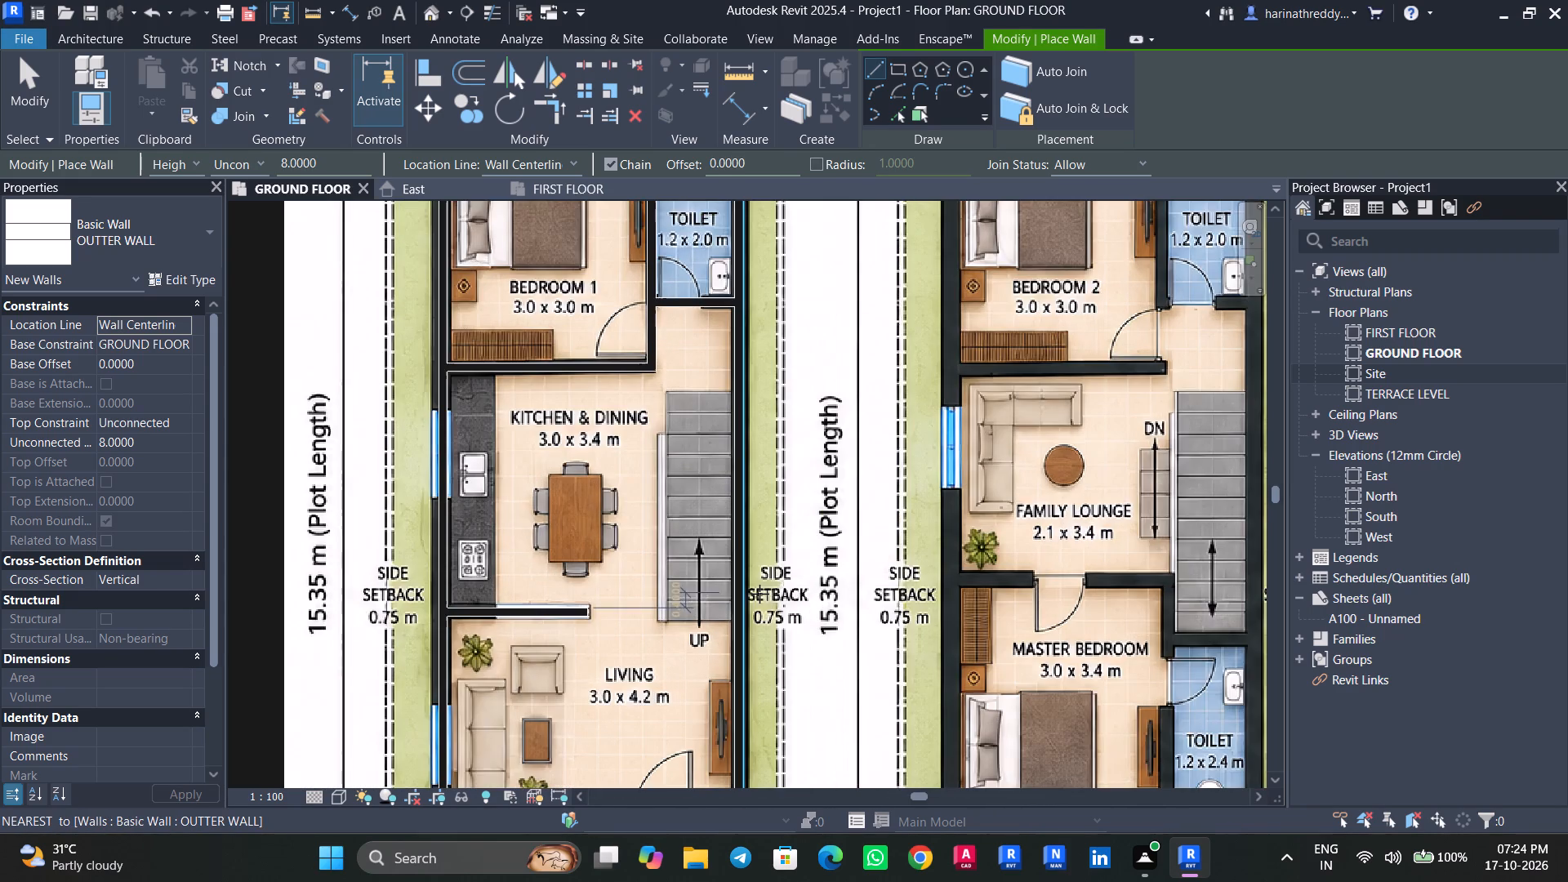
scroll(680, 610, up, 1)
middle_drag(680, 610, 786, 471)
key(Escape)
key(Escape)
Measure Bedroom 1's clear inner width between the outer wall and the toilet-side partition using an aligned dimension.
middle_drag(759, 434, 840, 786)
scroll(802, 607, down, 2)
scroll(802, 607, up, 3)
middle_drag(802, 605, 803, 659)
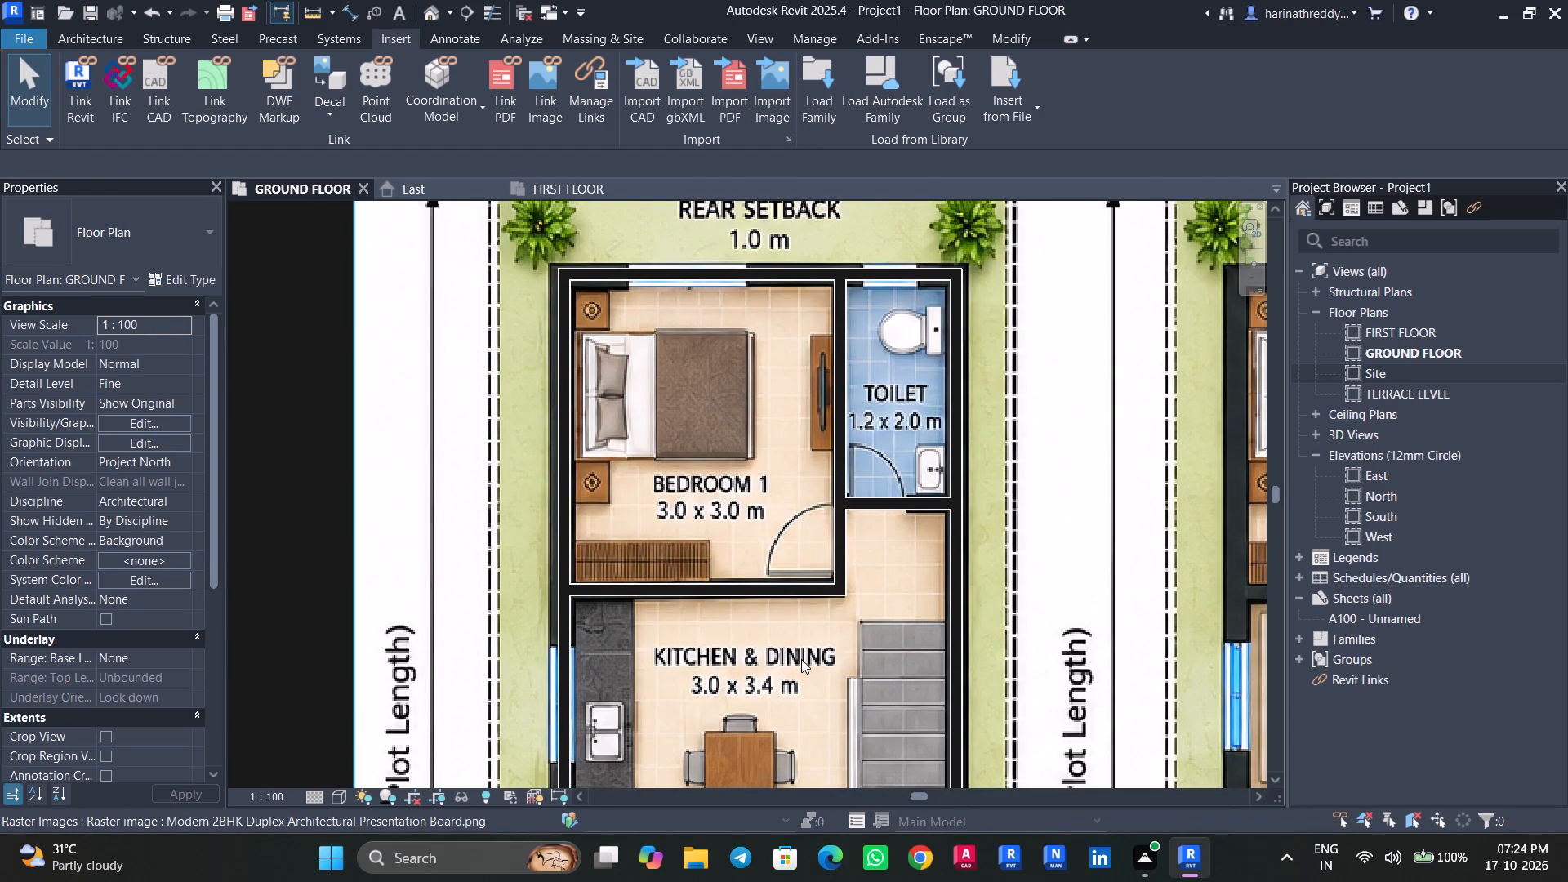
key(d)
key(i)
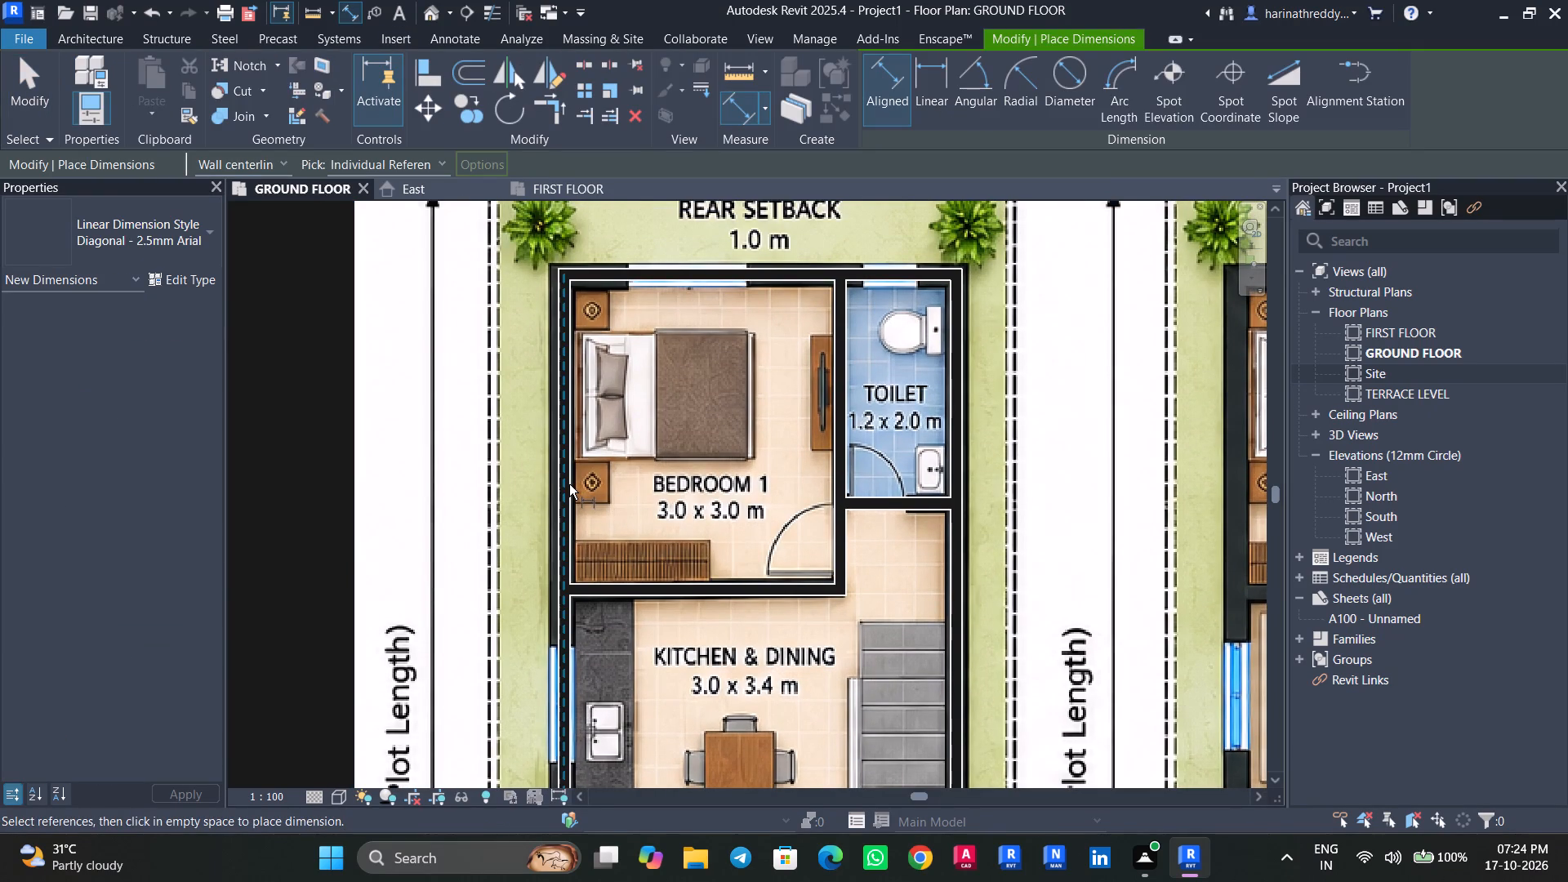
key(Tab)
click(568, 484)
key(Tab)
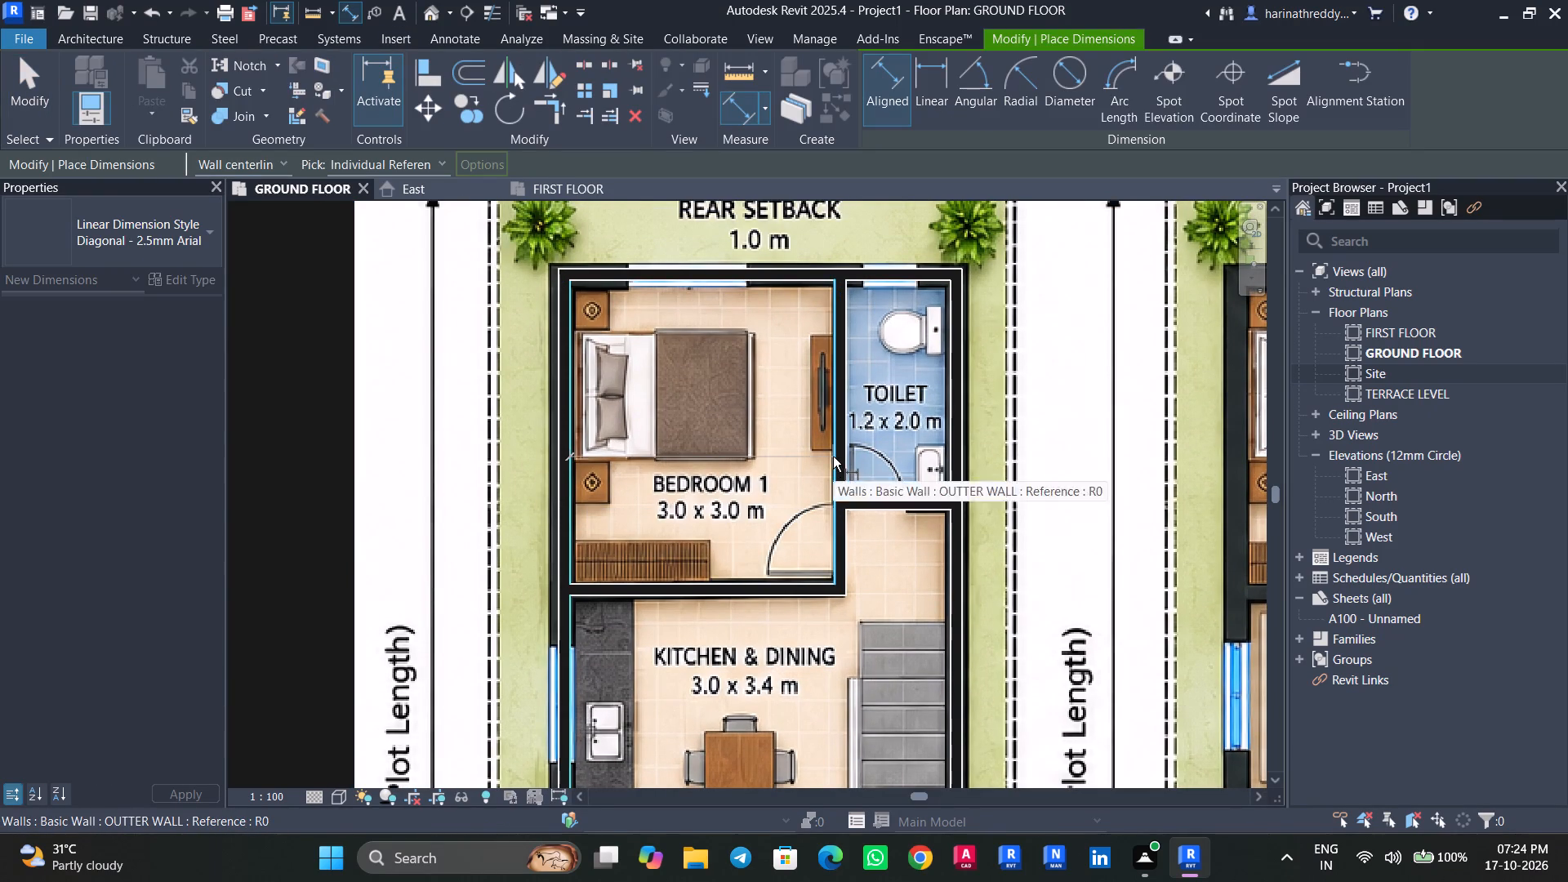
click(833, 457)
key(Escape)
key(Escape)
key(Escape)
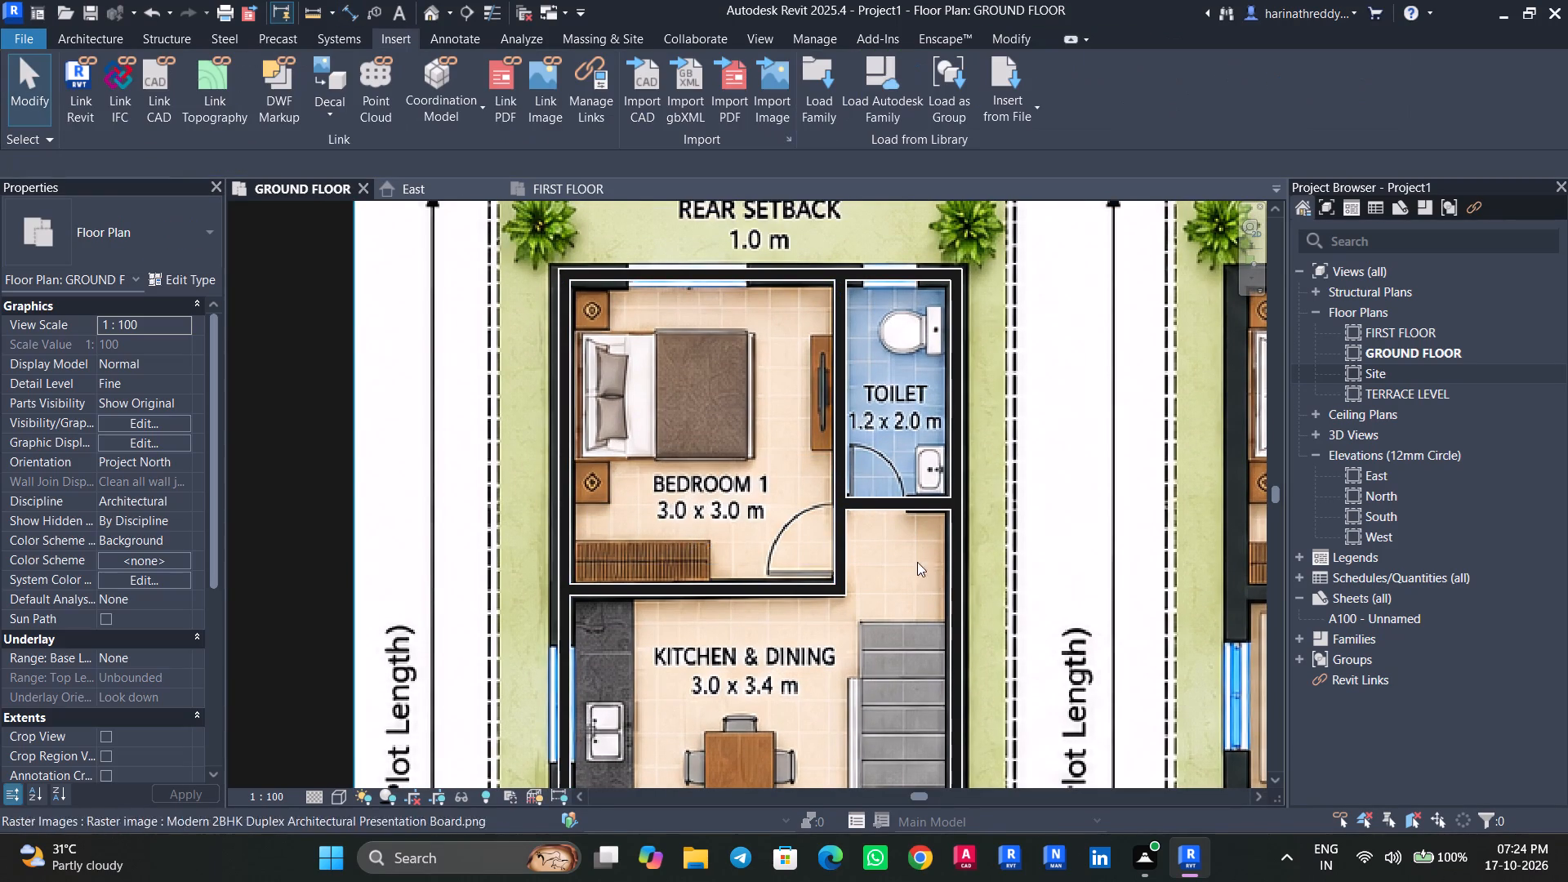
Duplicate the OUTTER WALL basic wall type under the name BALCONY WALL.
scroll(857, 586, down, 4)
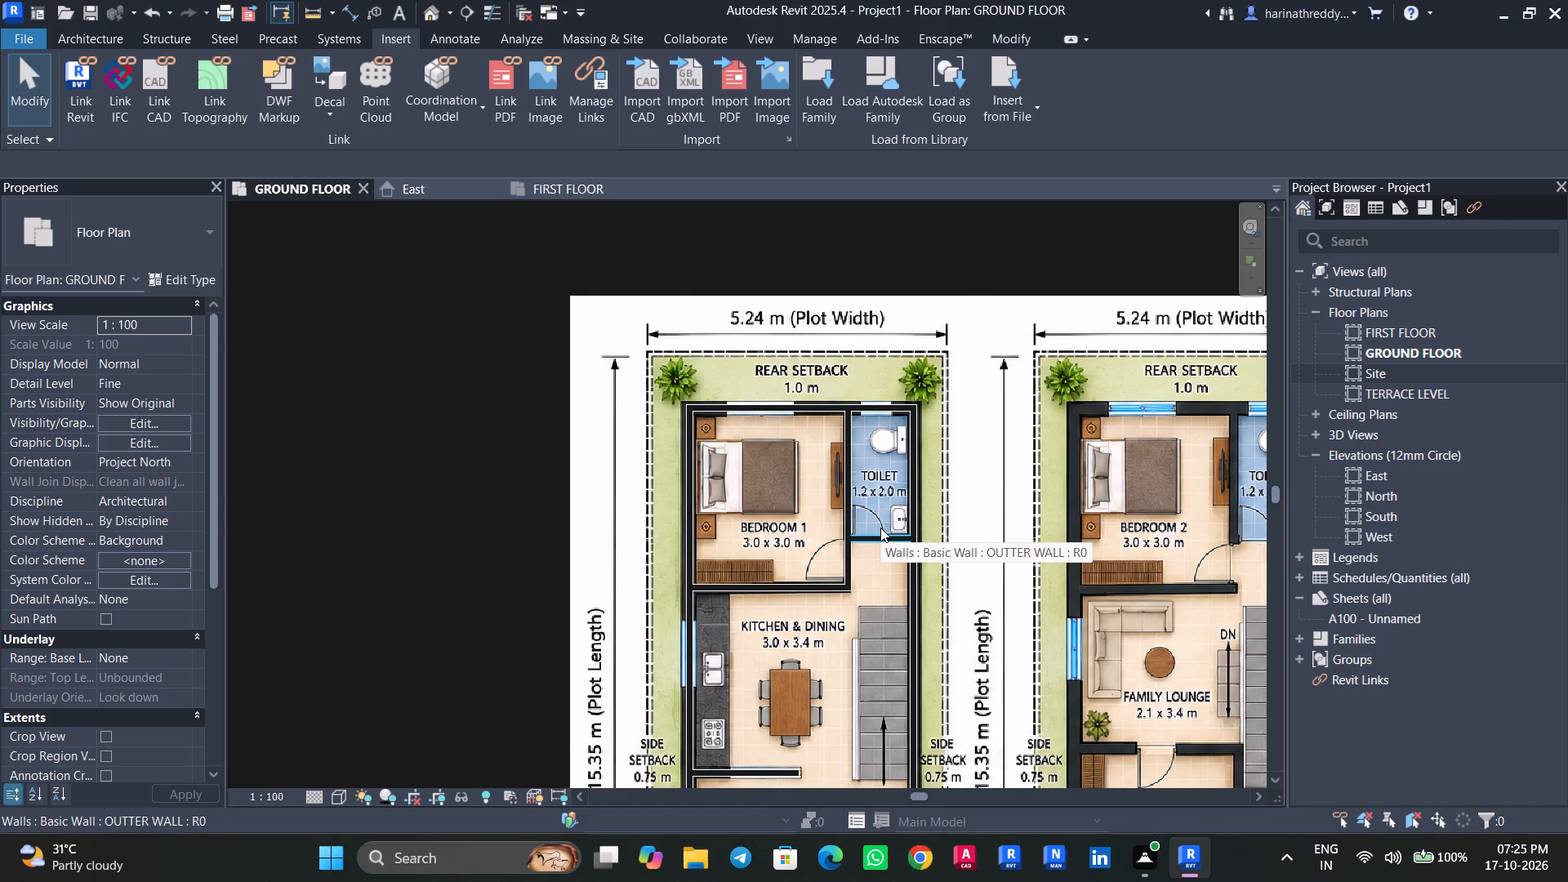
text(WA)
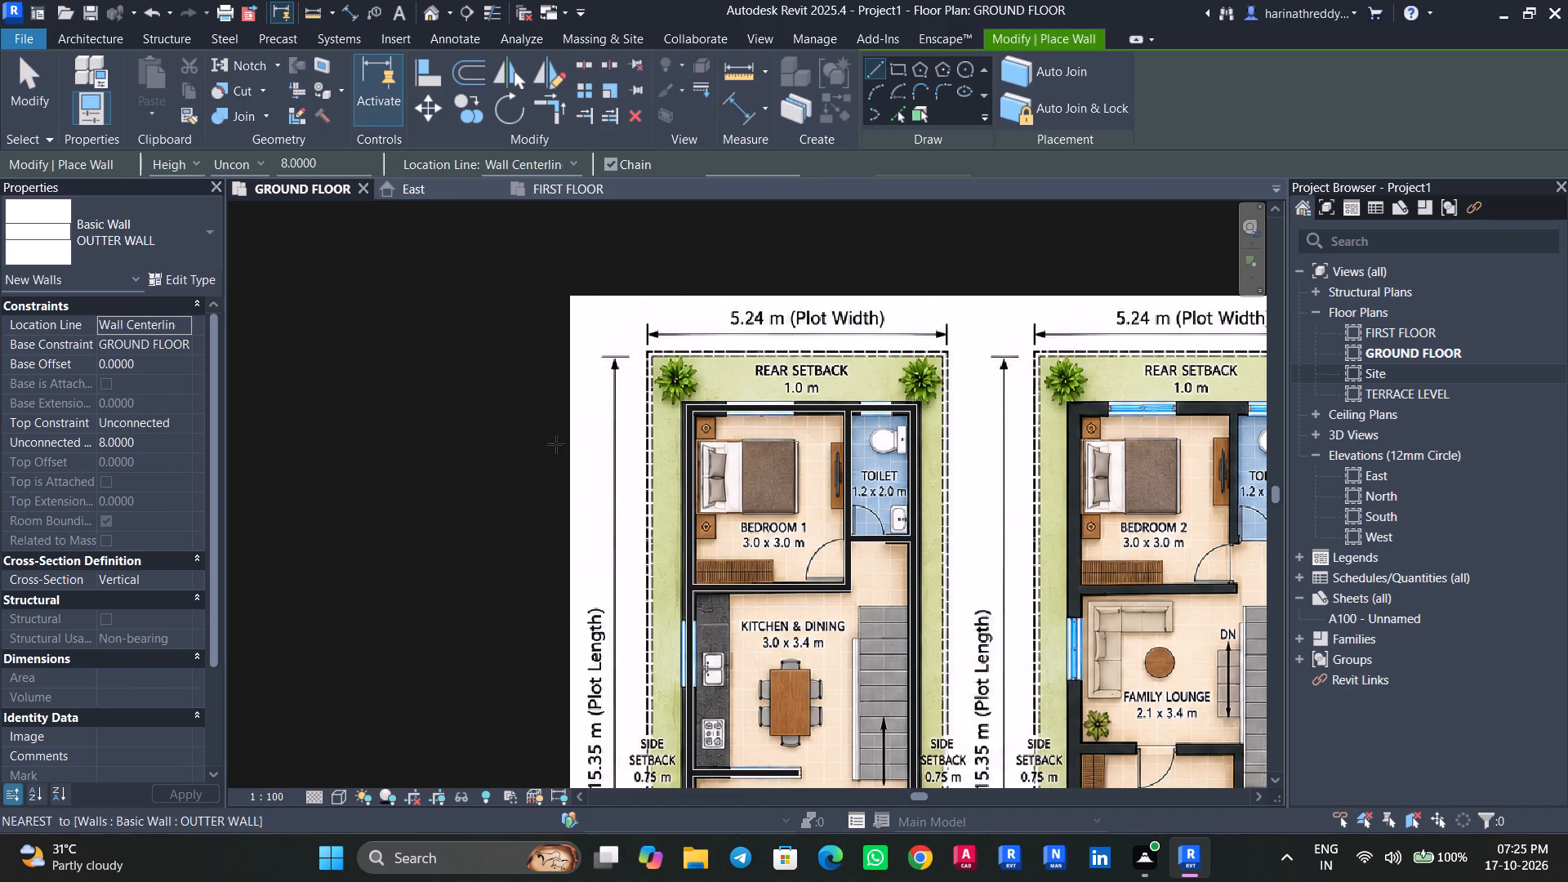
click(171, 276)
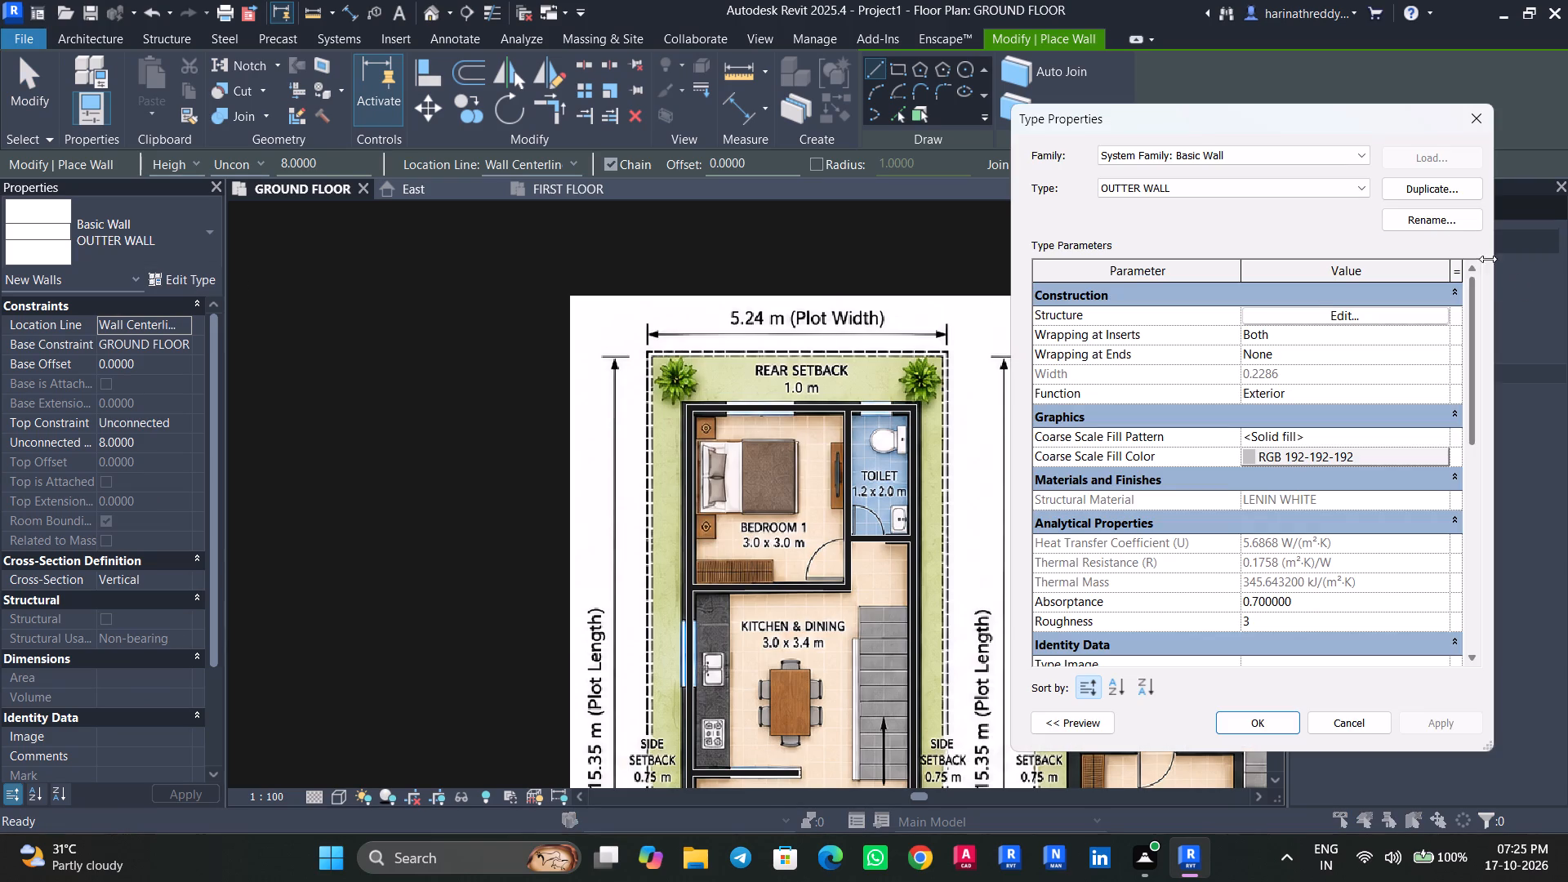
click(1430, 190)
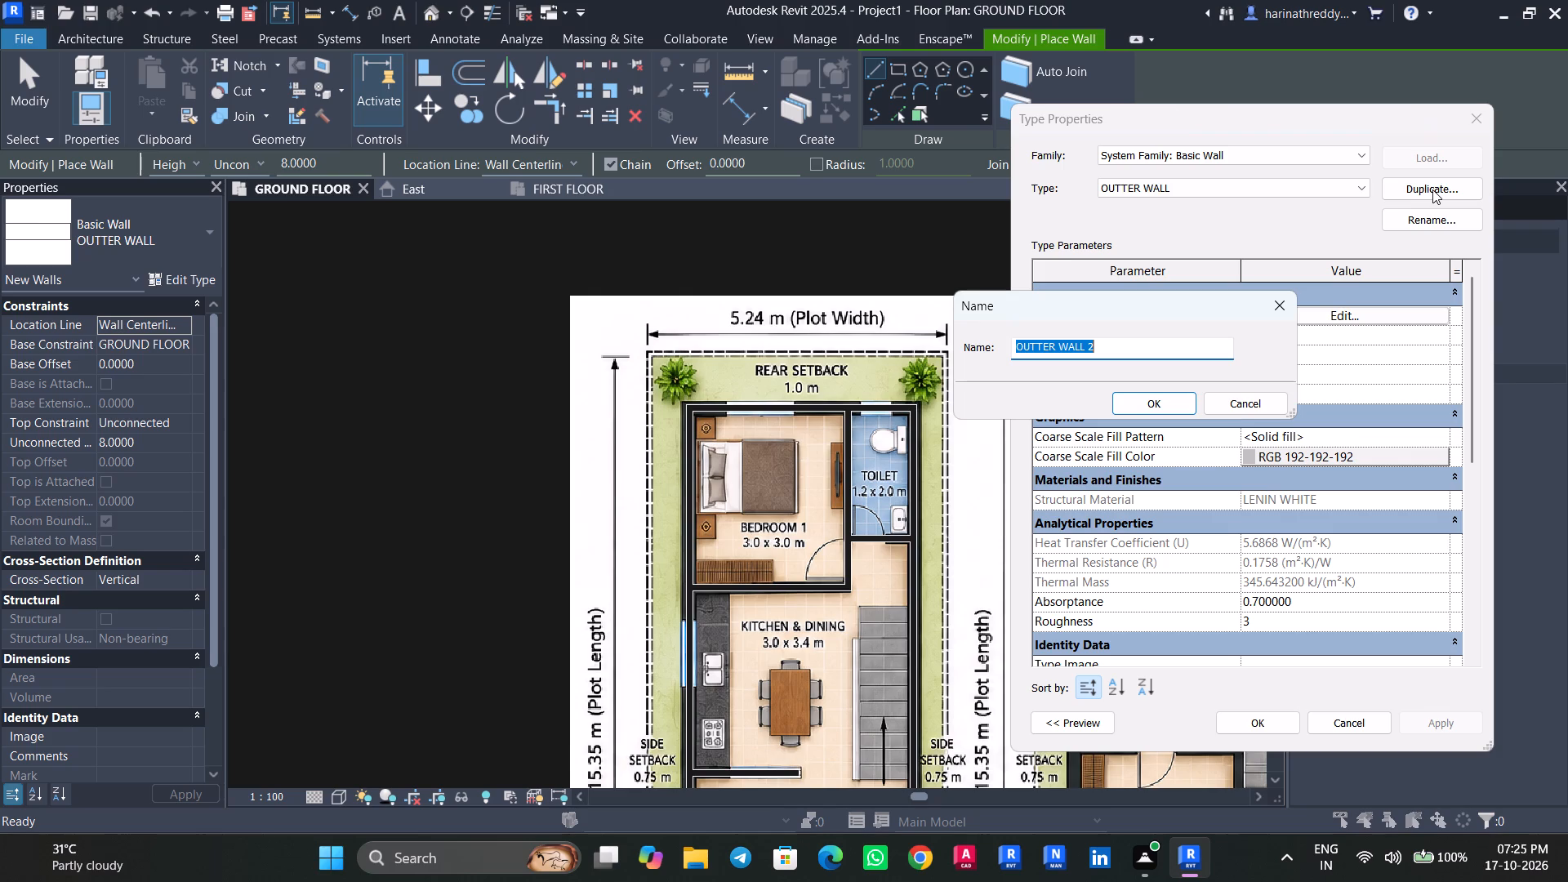
key(o)
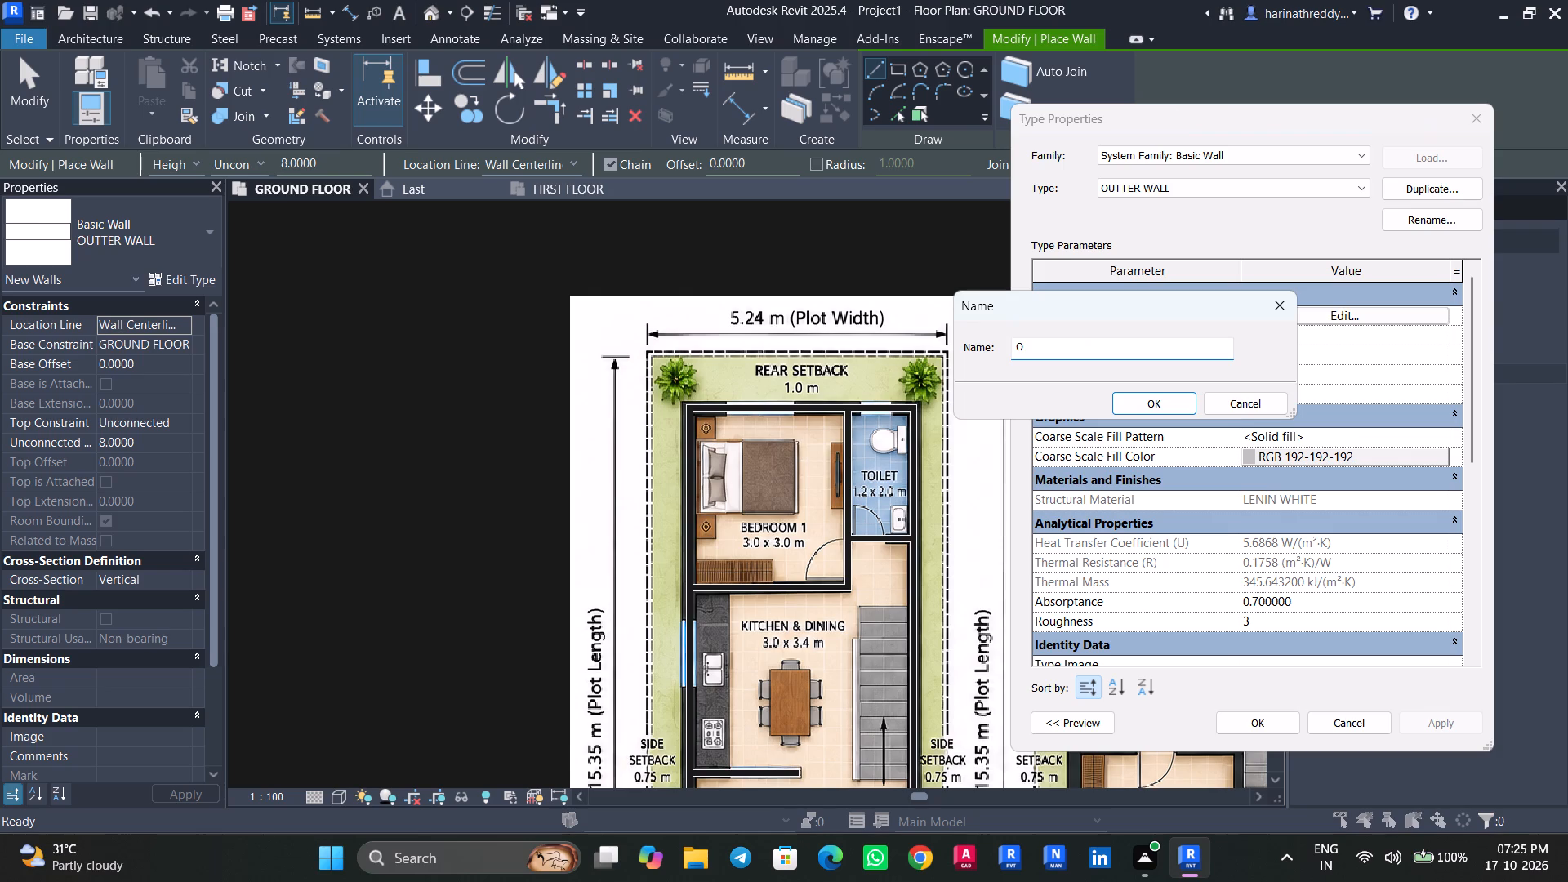
key(u)
text(TTER)
key(space)
key(BackSpace)
key(BackSpace)
key(BackSpace)
key(BackSpace)
key(BackSpace)
key(BackSpace)
key(BackSpace)
key(BackSpace)
key(BackSpace)
key(BackSpace)
key(BackSpace)
key(BackSpace)
key(BackSpace)
key(BackSpace)
text(BALCONY)
key(space)
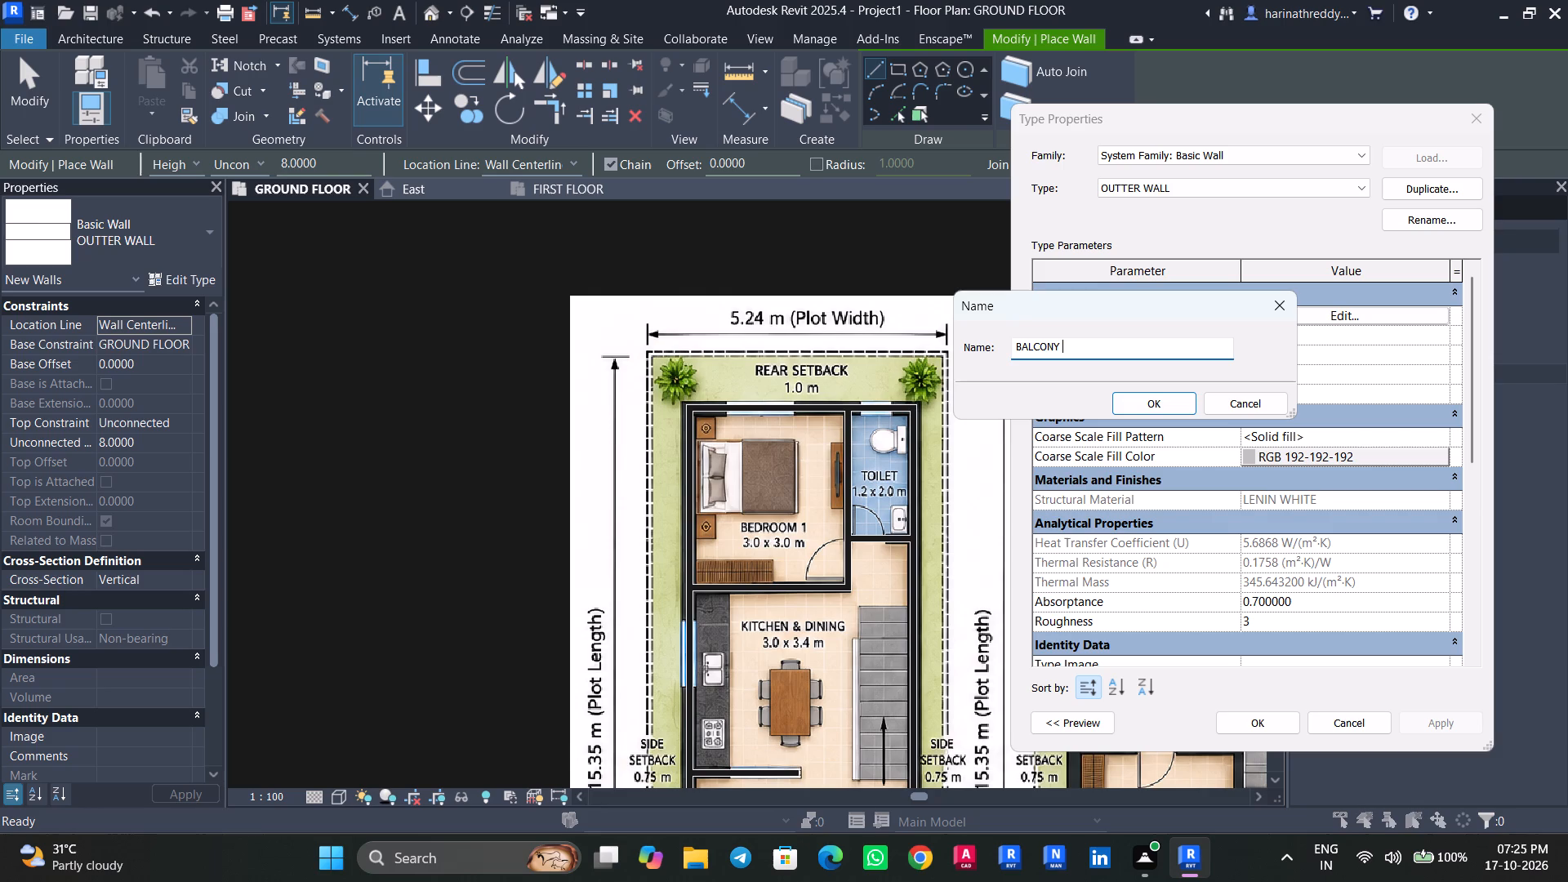
text(WA)
text(LL)
click(1147, 405)
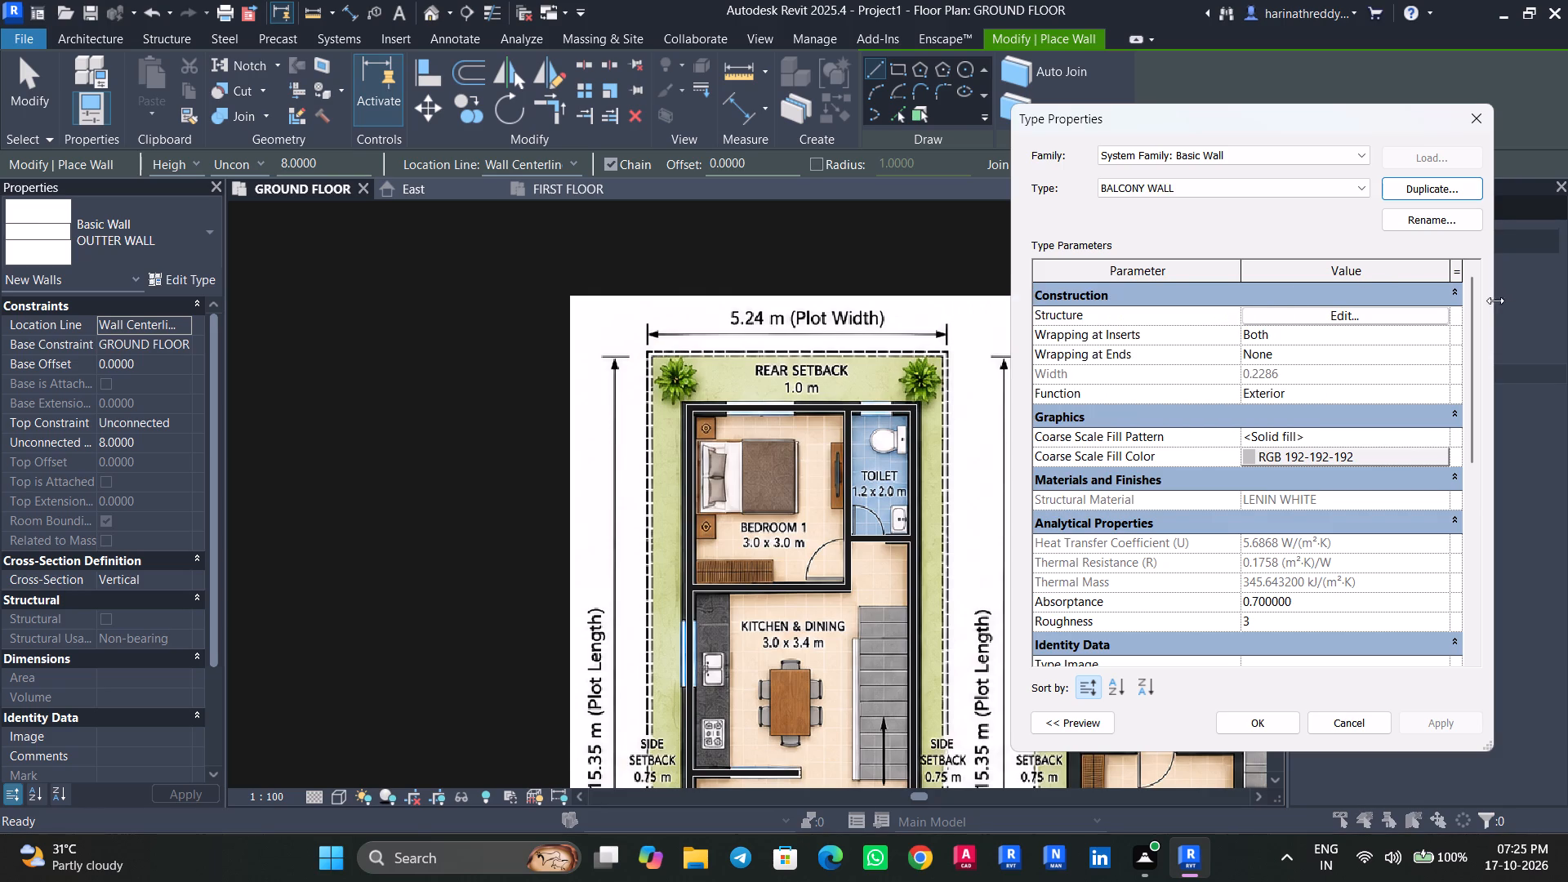
Set the BALCONY WALL type's LENIN WHITE structure layer thickness to 4".
click(1381, 306)
click(1354, 671)
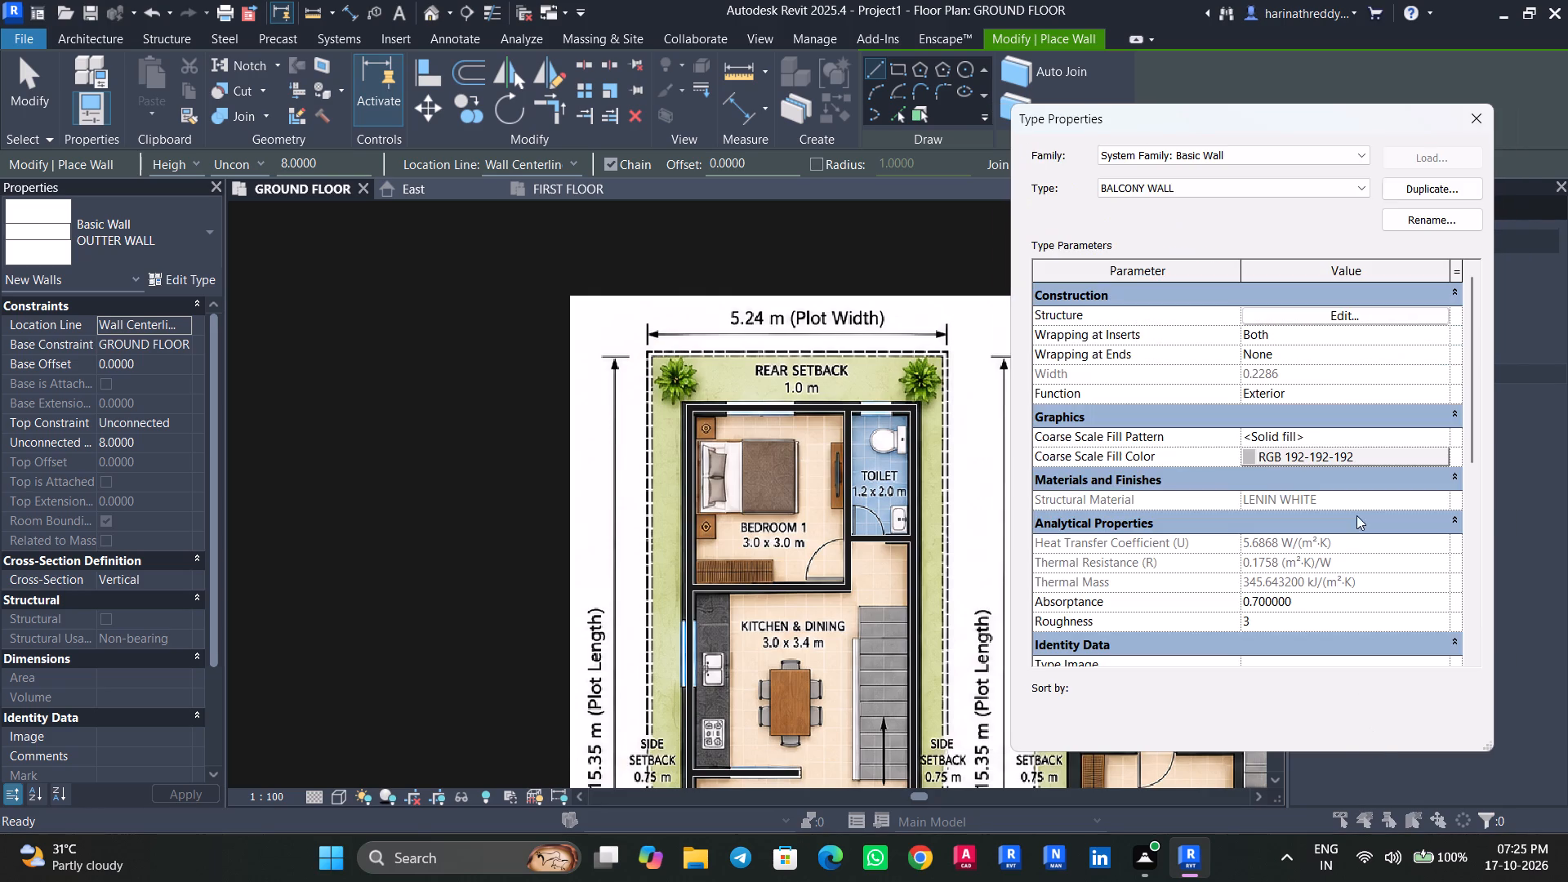
click(1338, 317)
click(1286, 325)
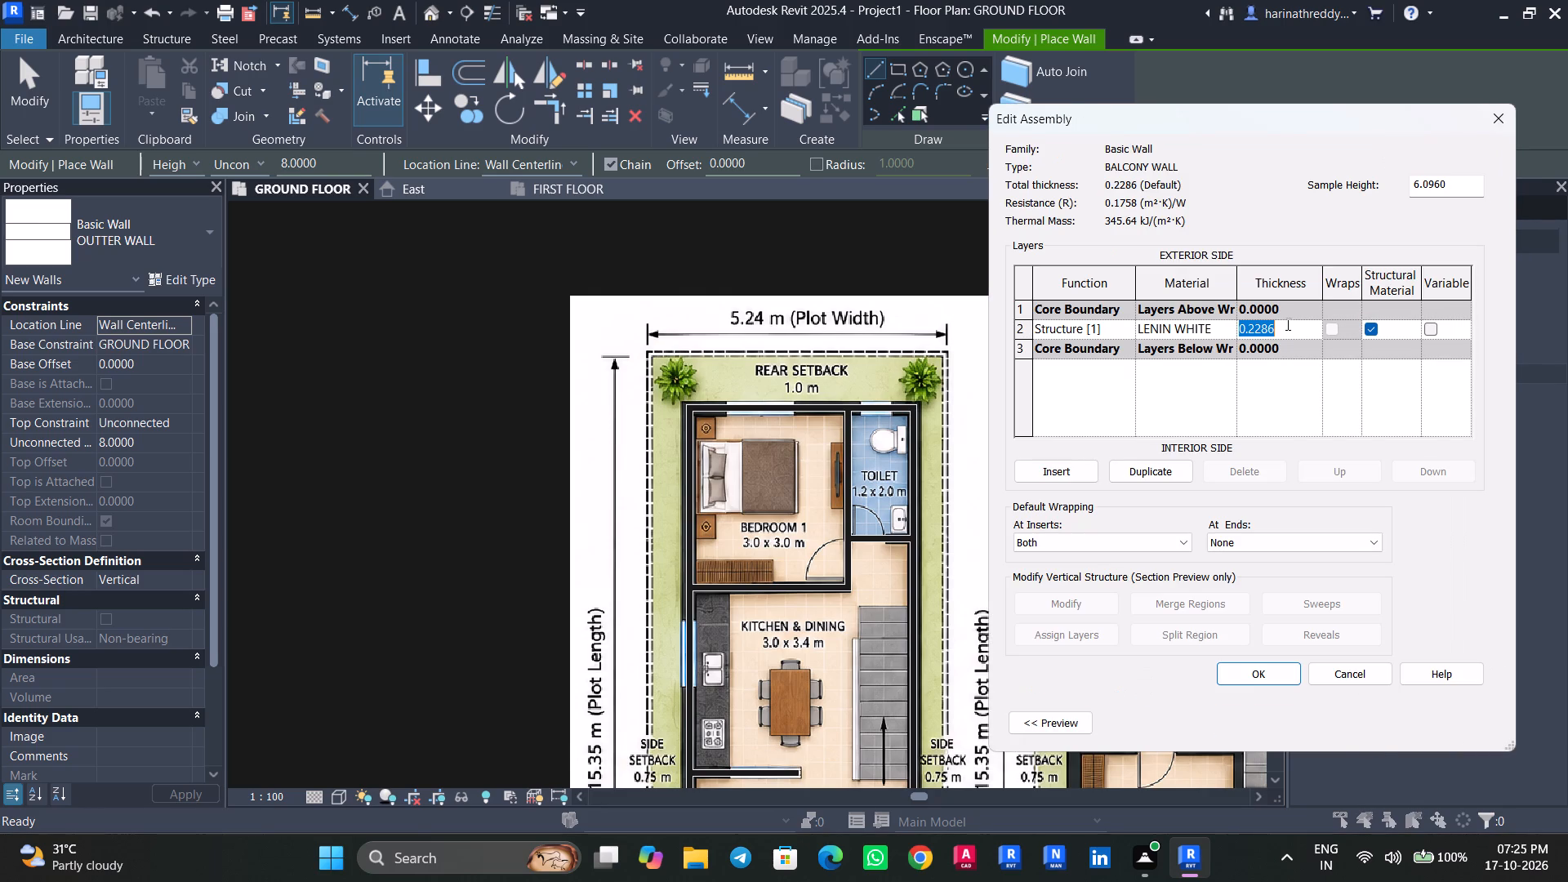
text(180)
text(MM)
key(BackSpace)
key(BackSpace)
key(BackSpace)
key(BackSpace)
key(BackSpace)
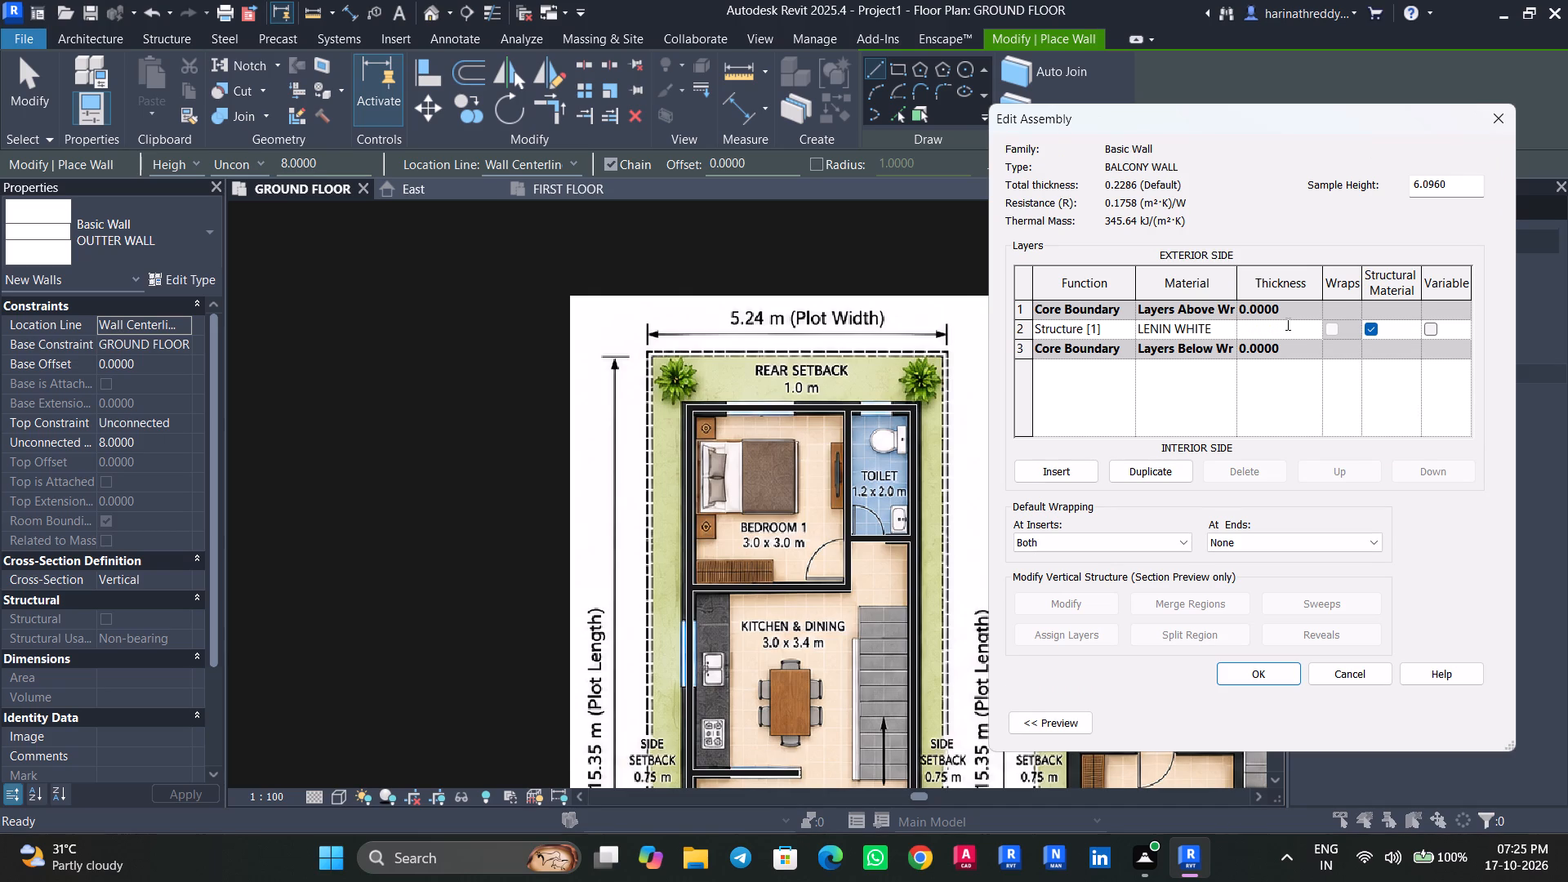
text(4")
key(Return)
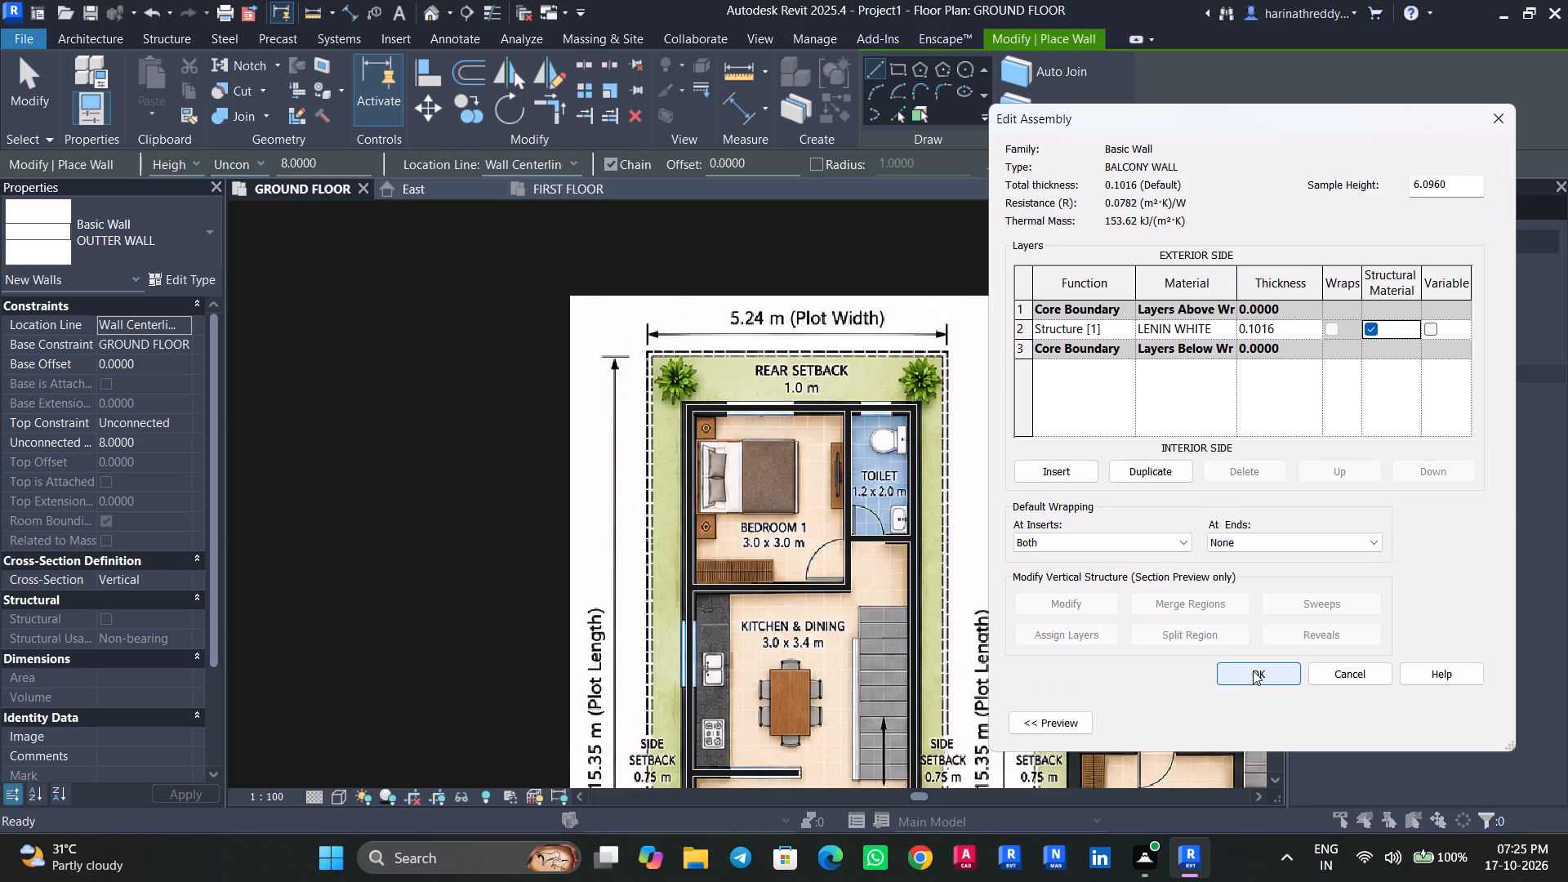
click(1257, 675)
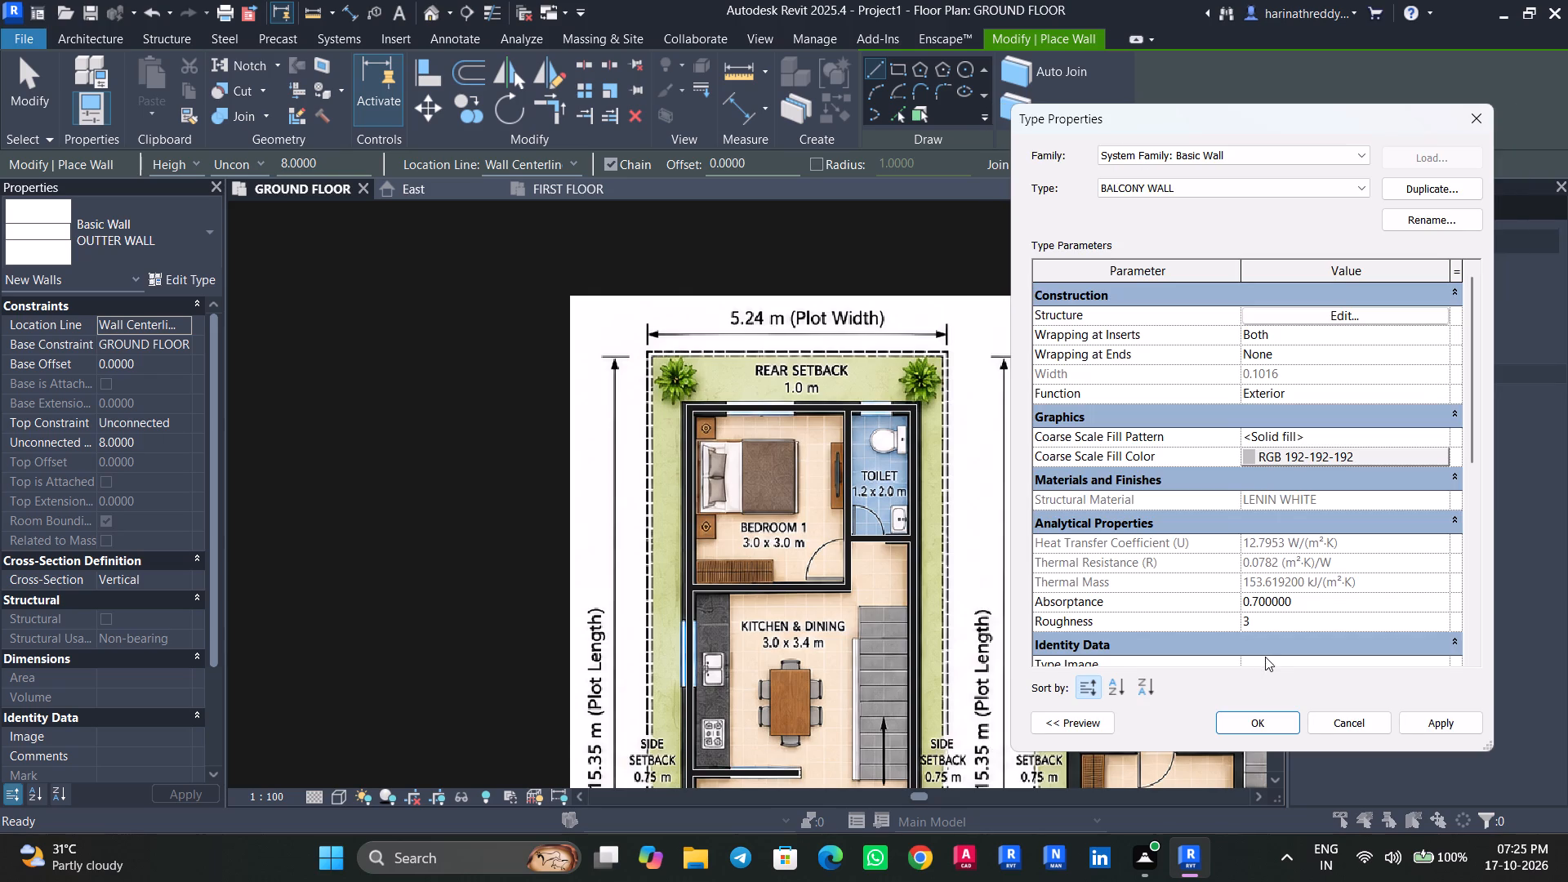
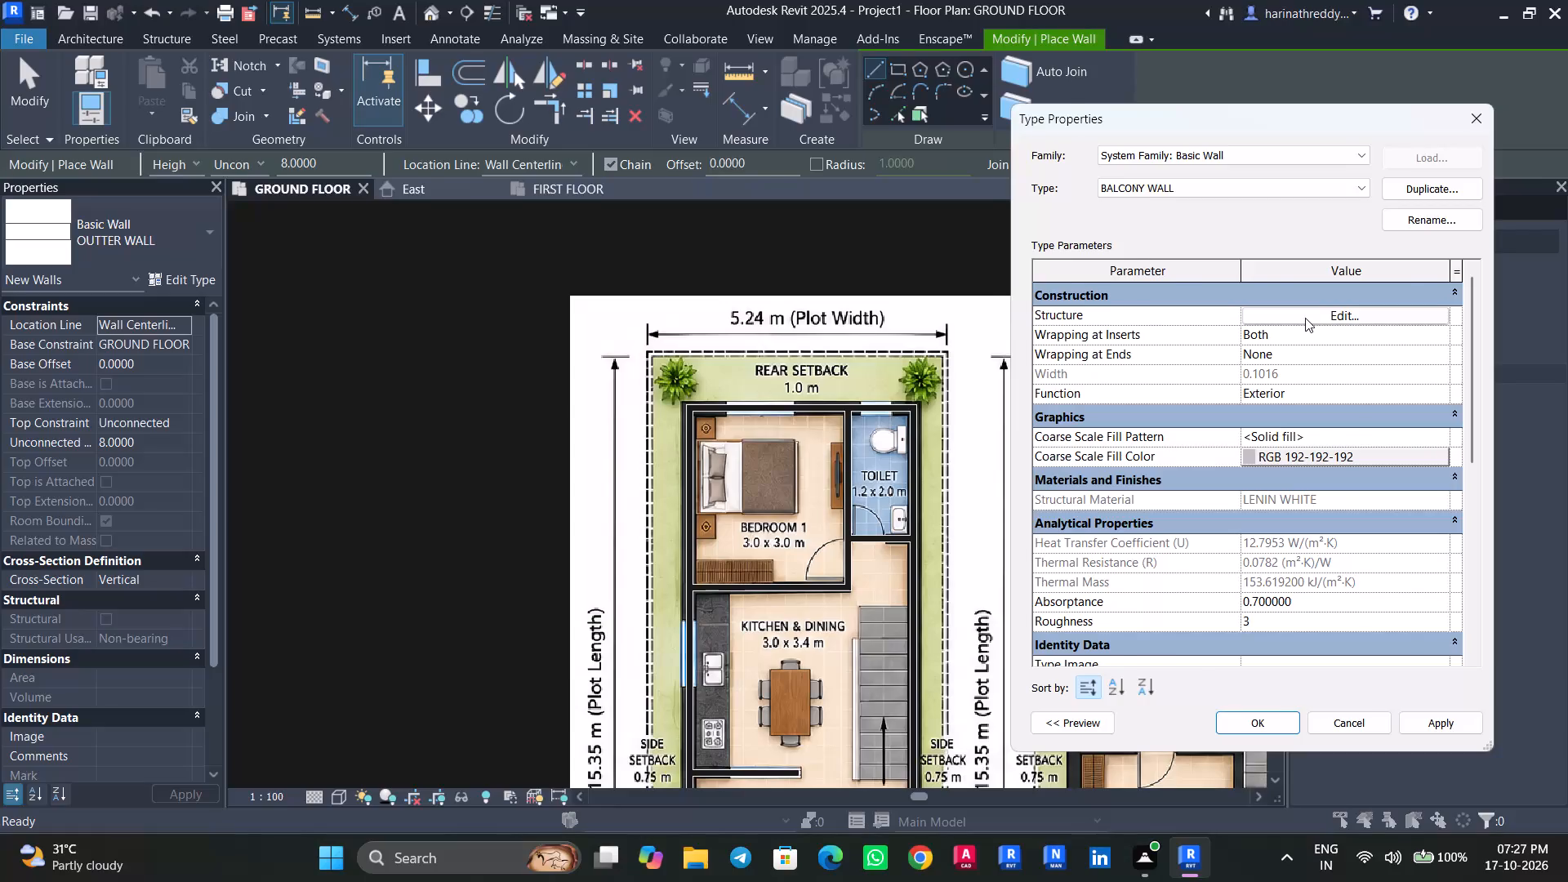
Re-enter 4" as the BALCONY WALL structure layer thickness and apply the type for wall placement.
click(1305, 318)
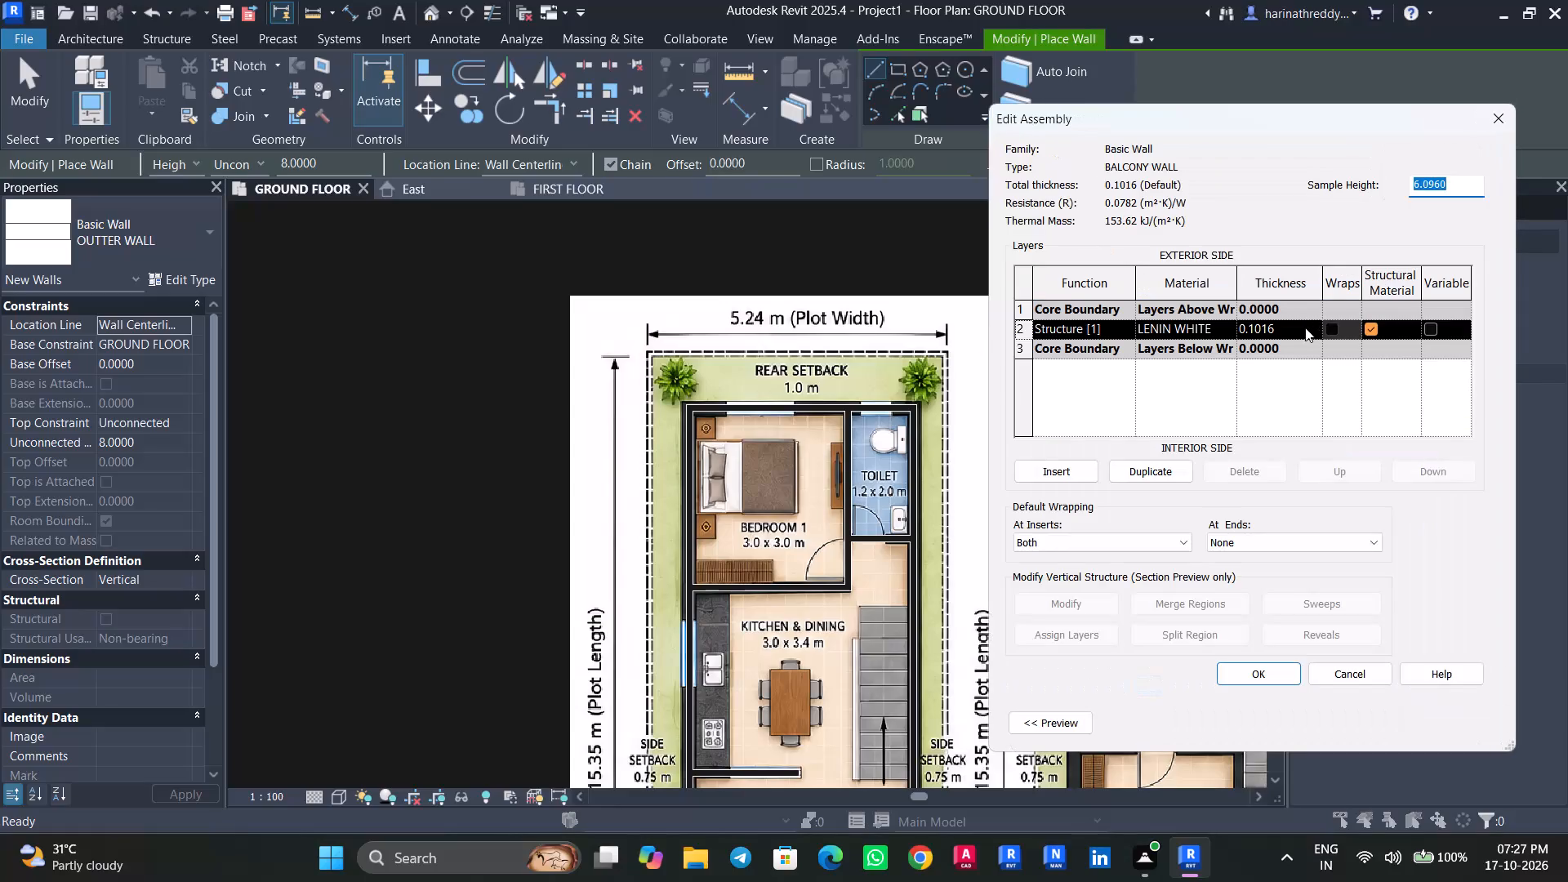
click(1305, 334)
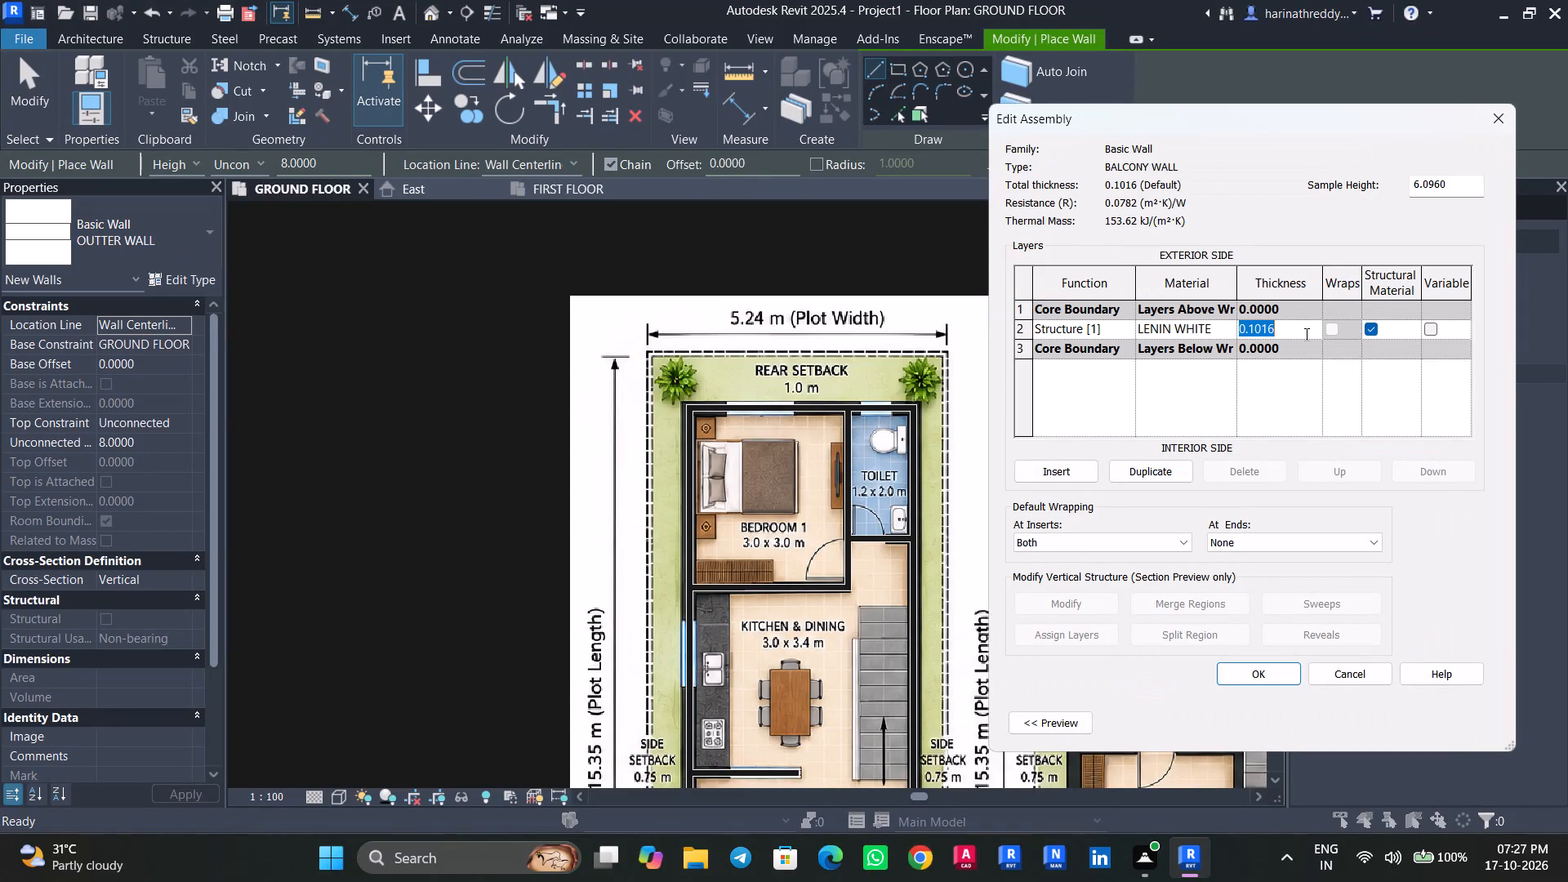
key(4)
key(shift+quotedbl)
key(Return)
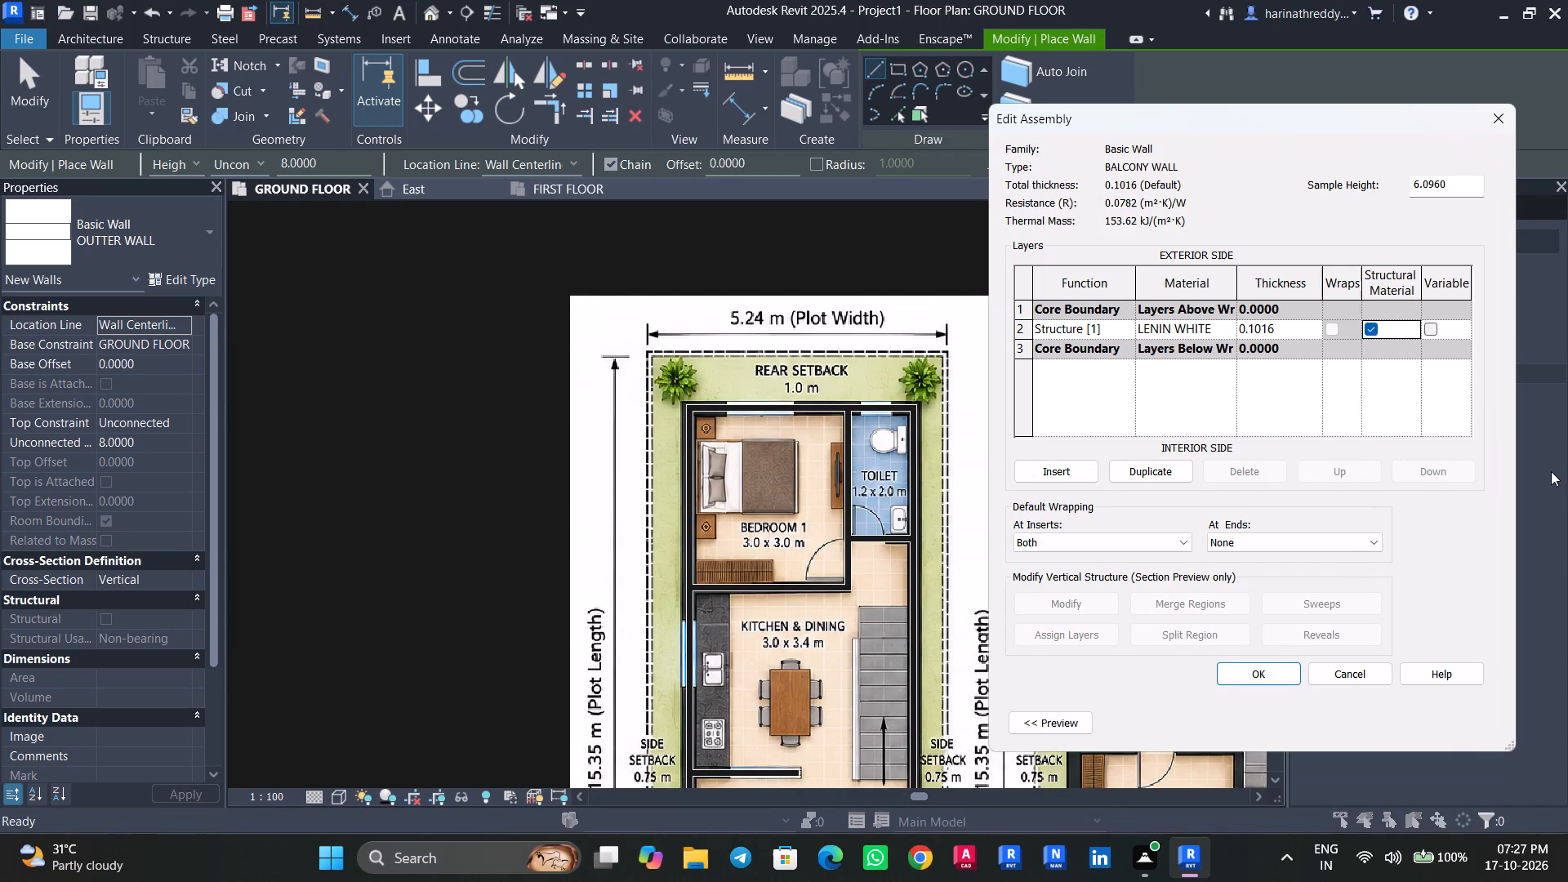
click(1253, 671)
click(1419, 726)
click(1221, 714)
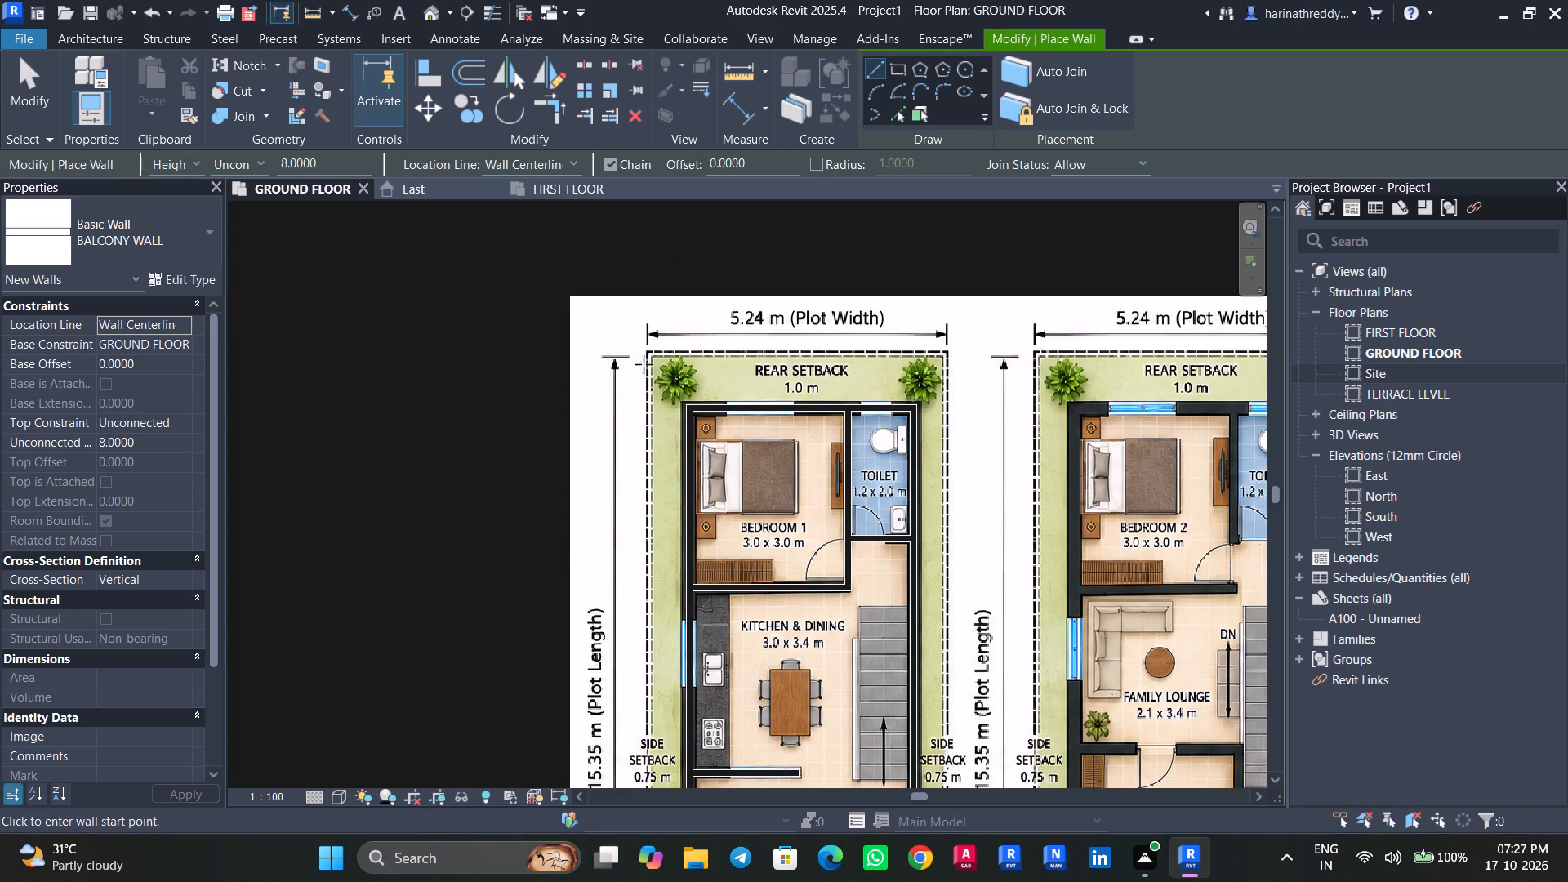
Draw a straight BALCONY WALL about 10.3 m long along the ground floor plan's rear plot boundary.
scroll(670, 373, up, 4)
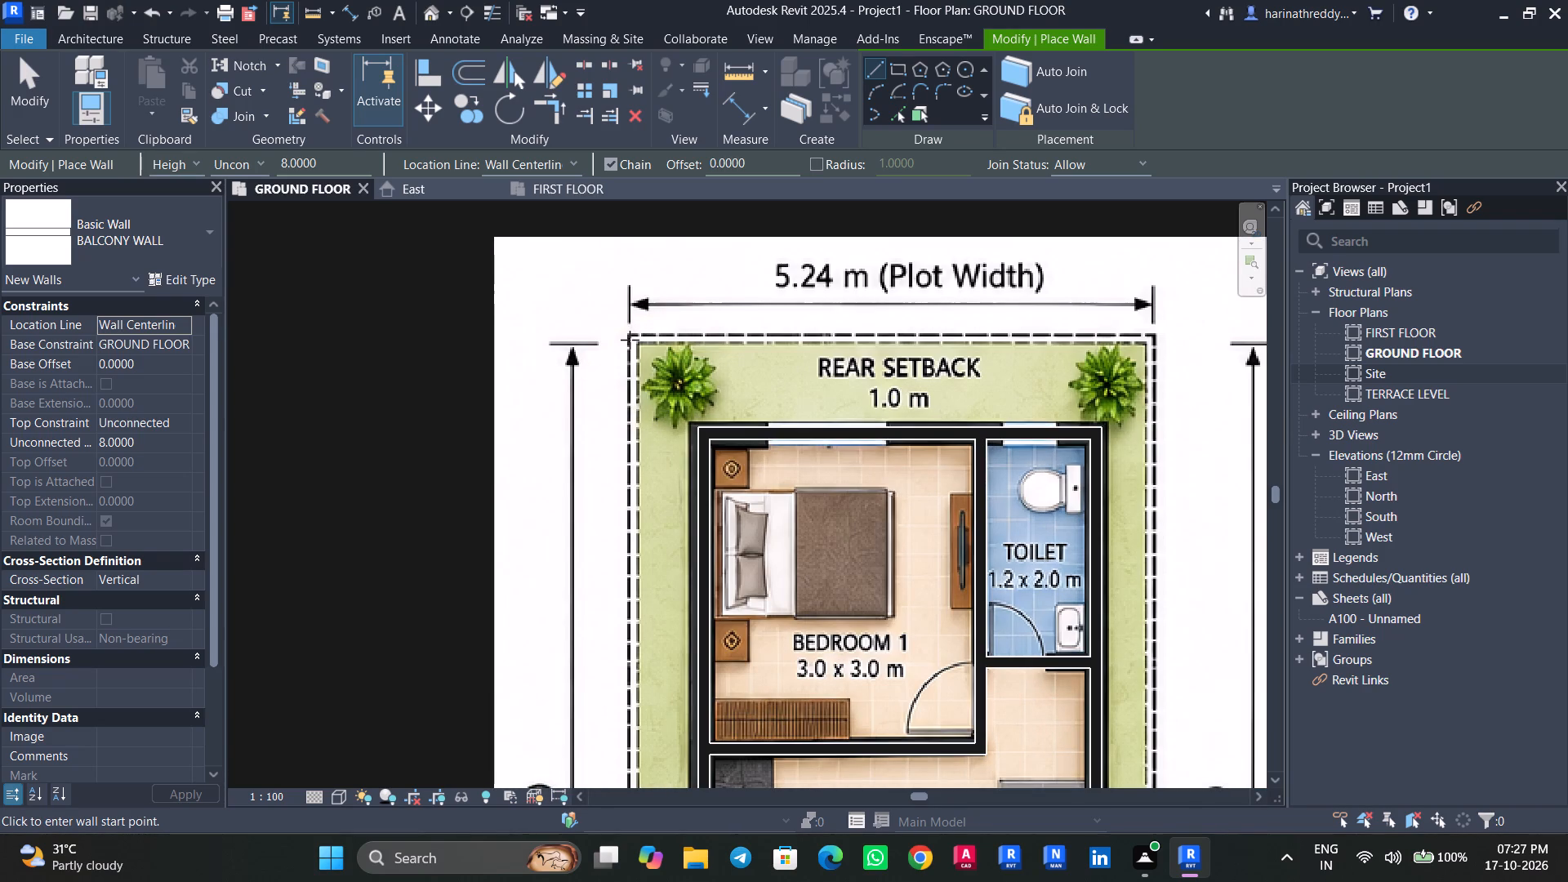
click(634, 337)
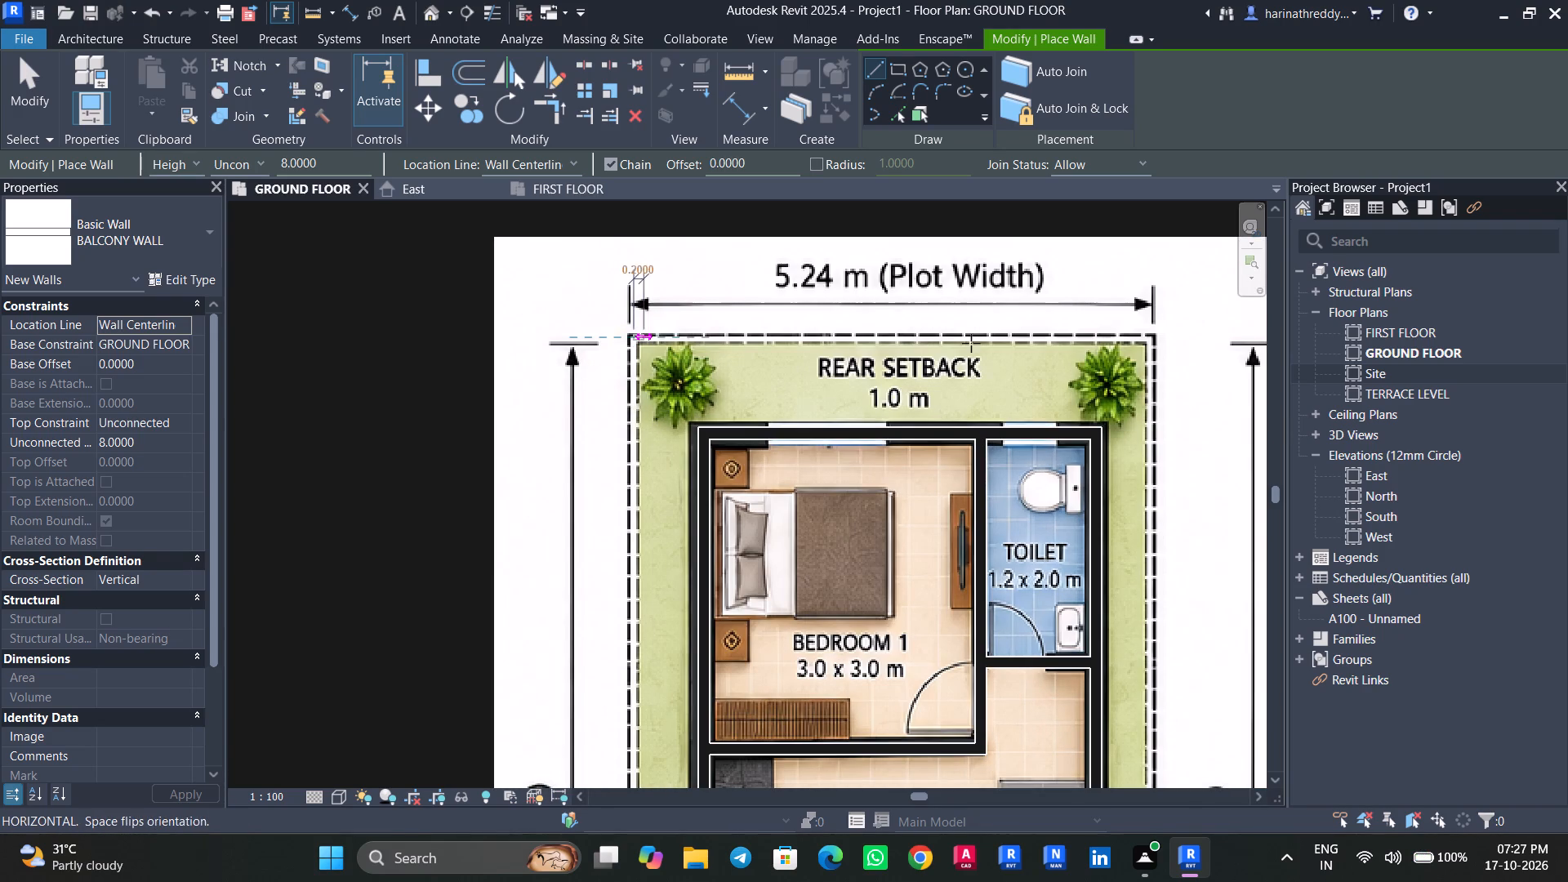
click(1149, 338)
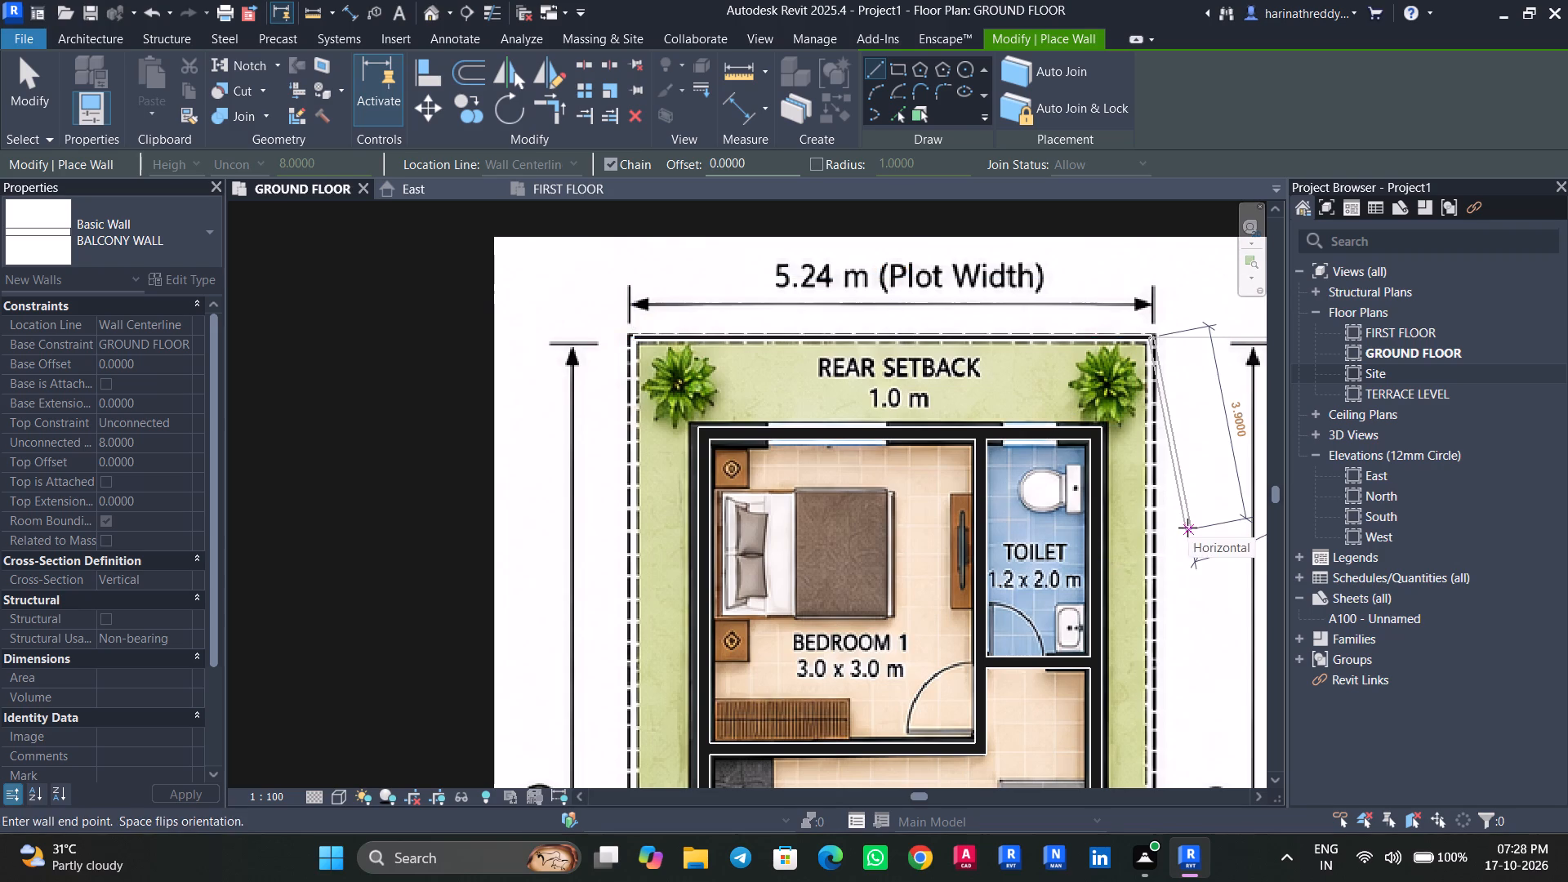
key(Escape)
key(Escape)
key(Escape)
Select all OUTTER WALL instances and set their top constraint to Up to level: FIRST FLOOR.
click(881, 435)
text(SA)
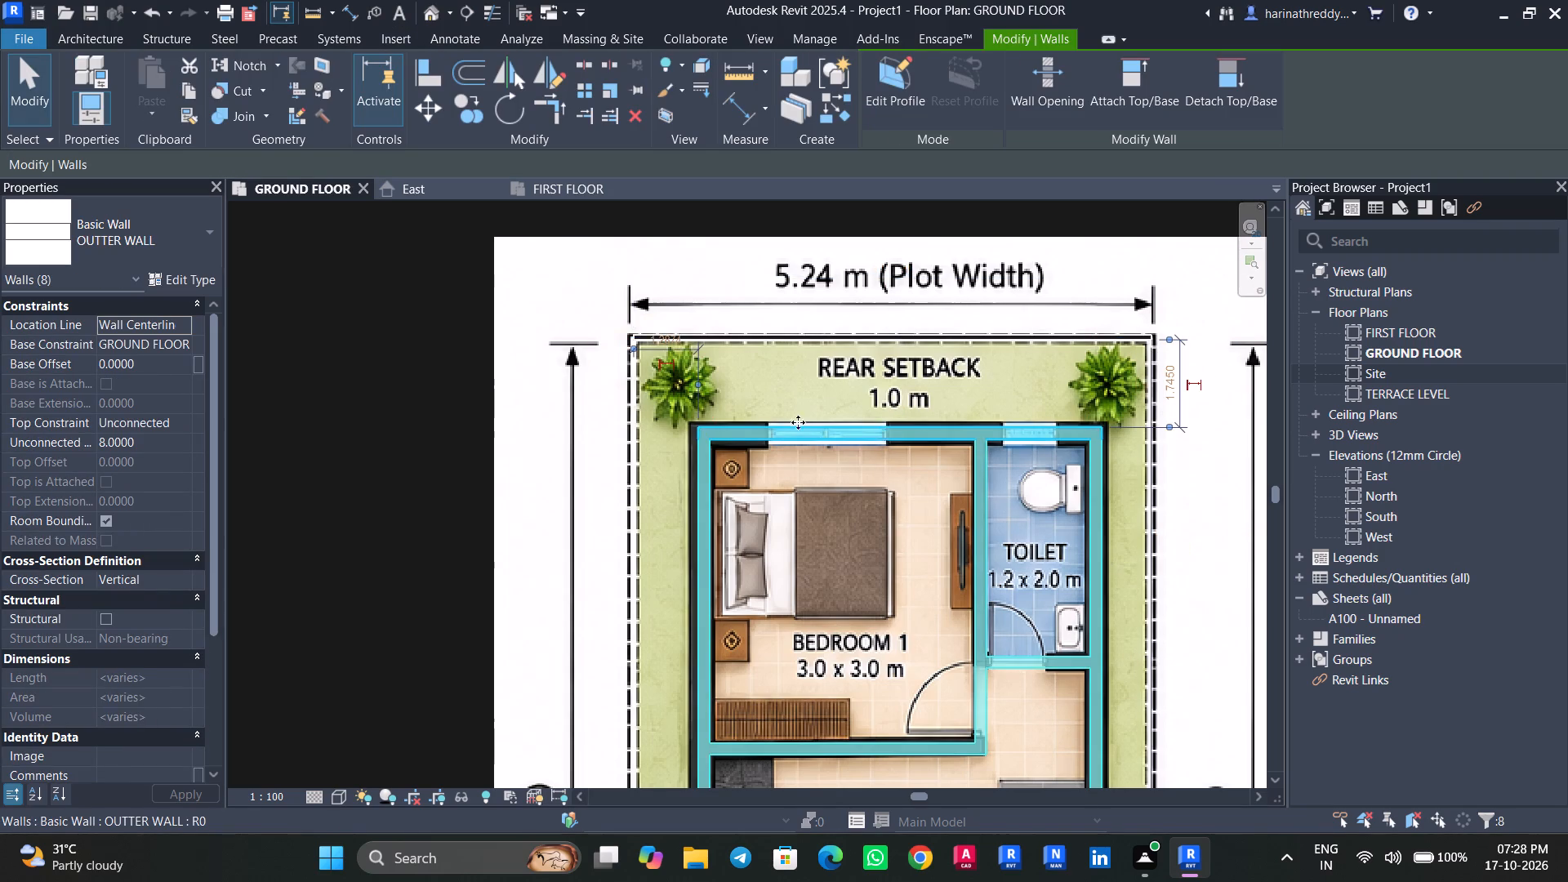
click(173, 425)
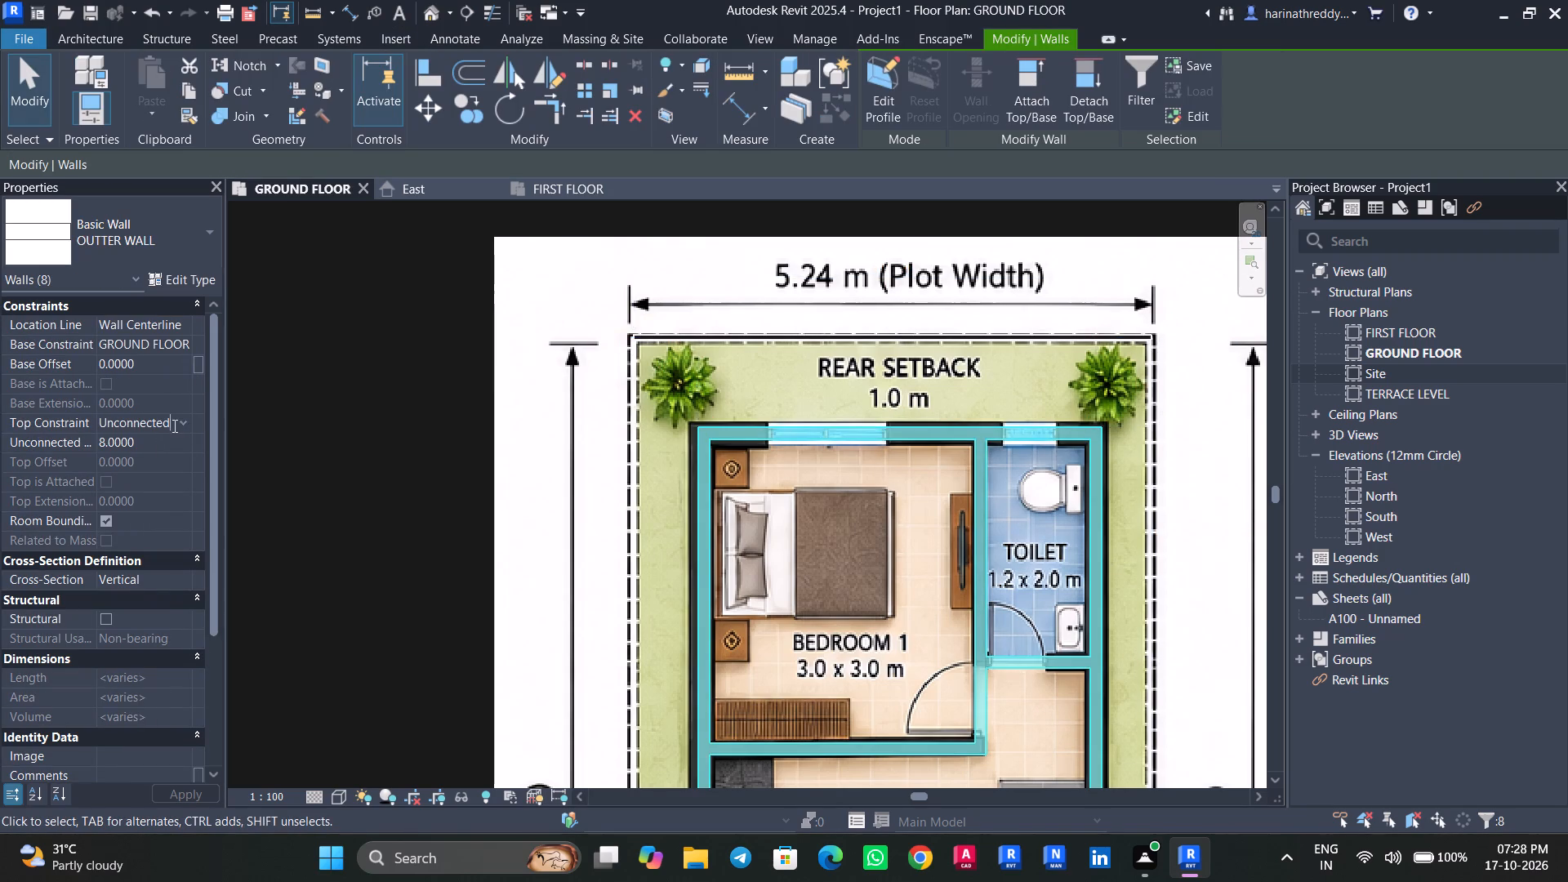
click(182, 416)
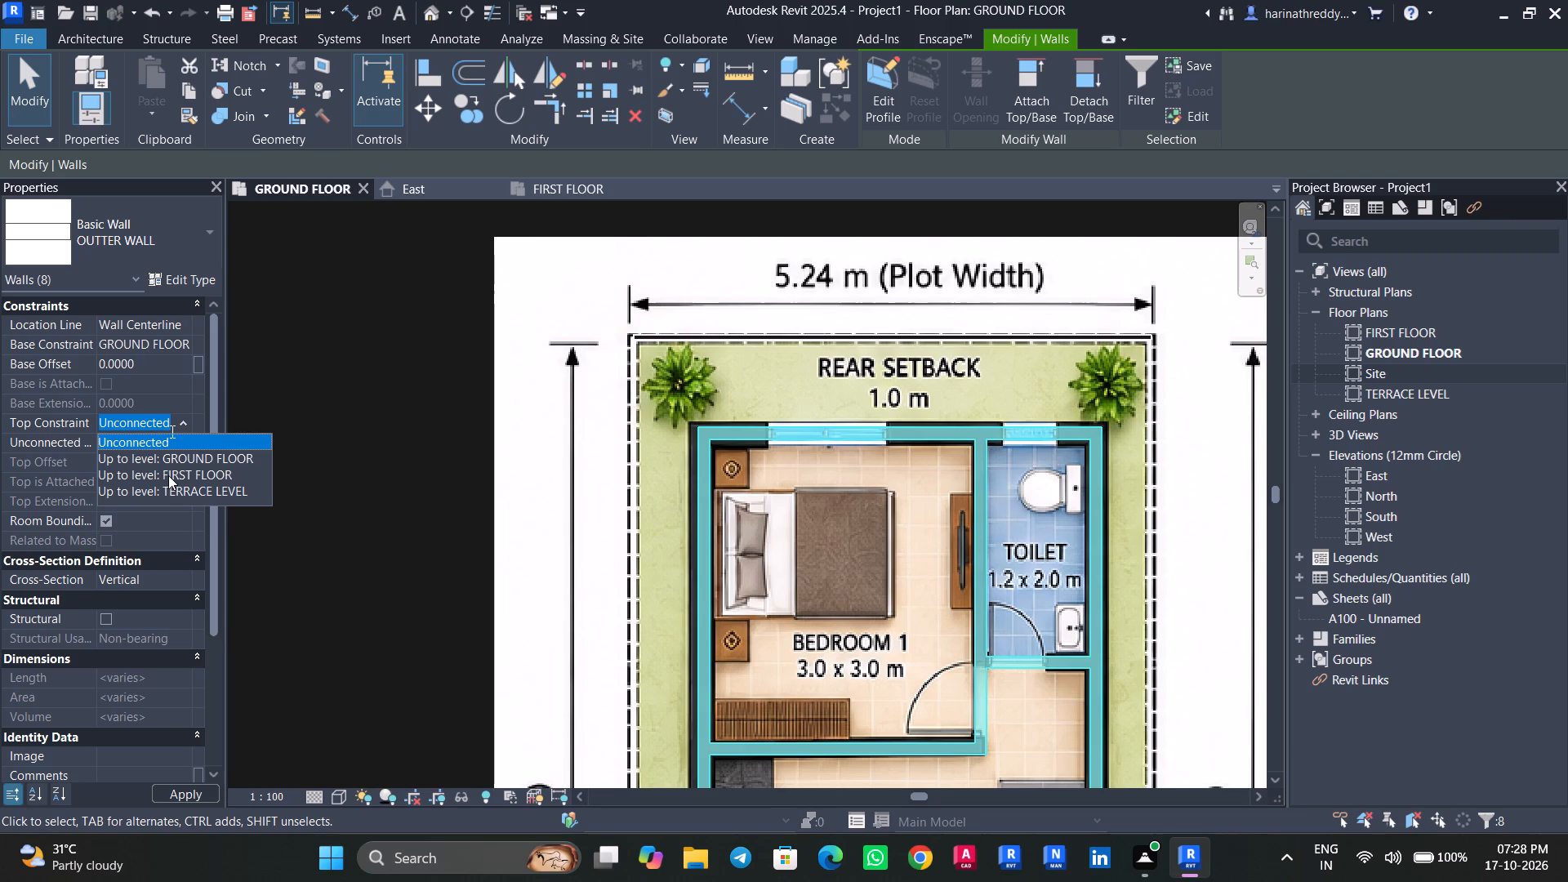
click(164, 474)
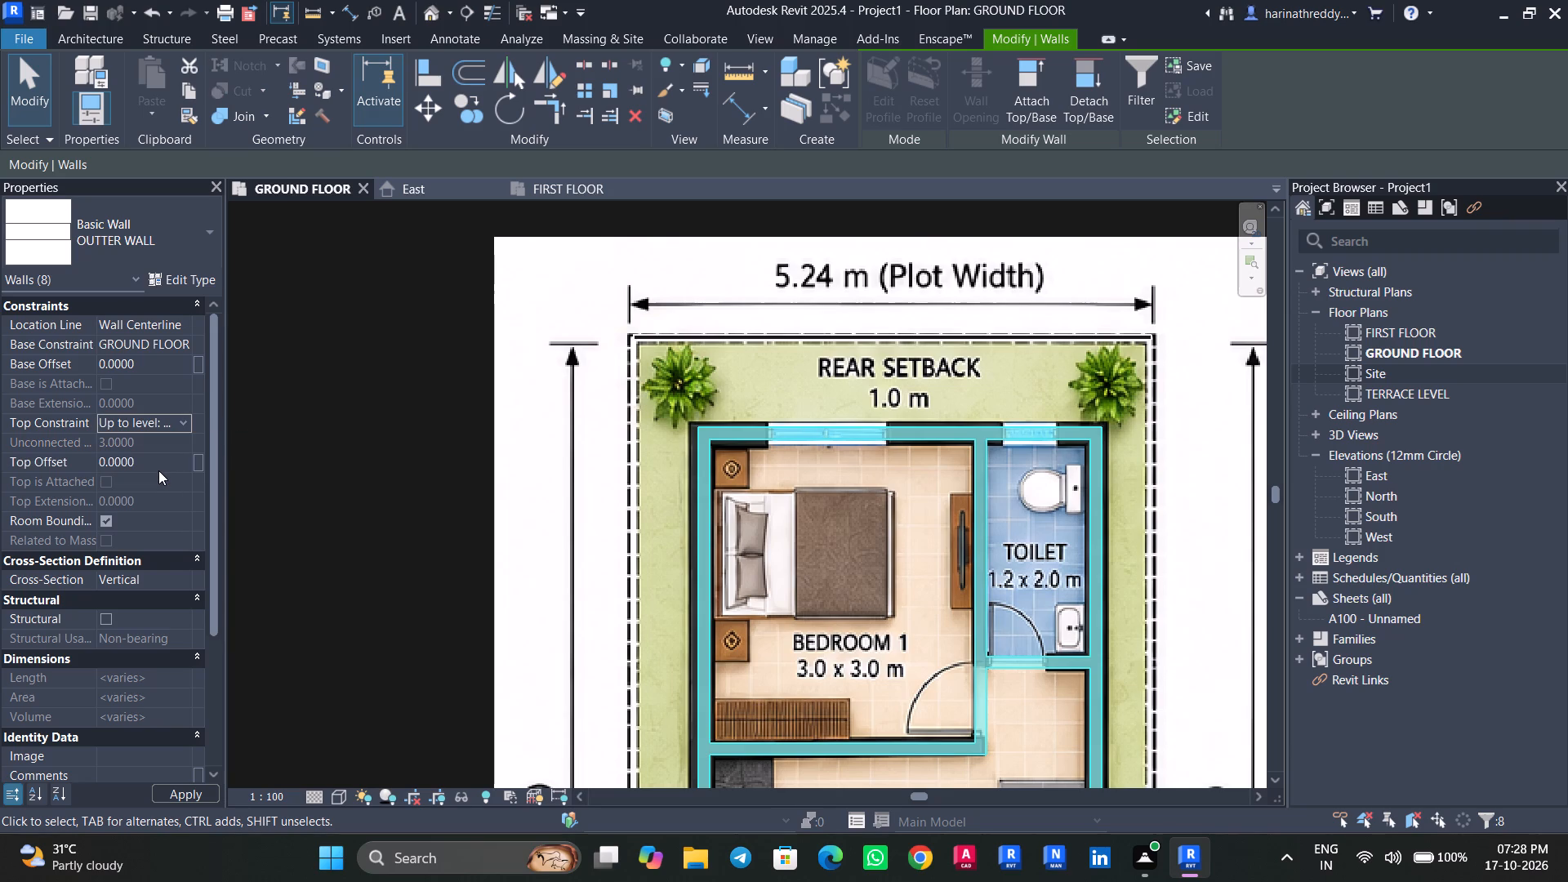
key(Escape)
key(Escape)
key(Escape)
Delete the four interior partition walls around Bedroom 1, the toilet and between the kitchen and living area.
middle_drag(976, 530, 890, 399)
middle_drag(880, 476, 866, 442)
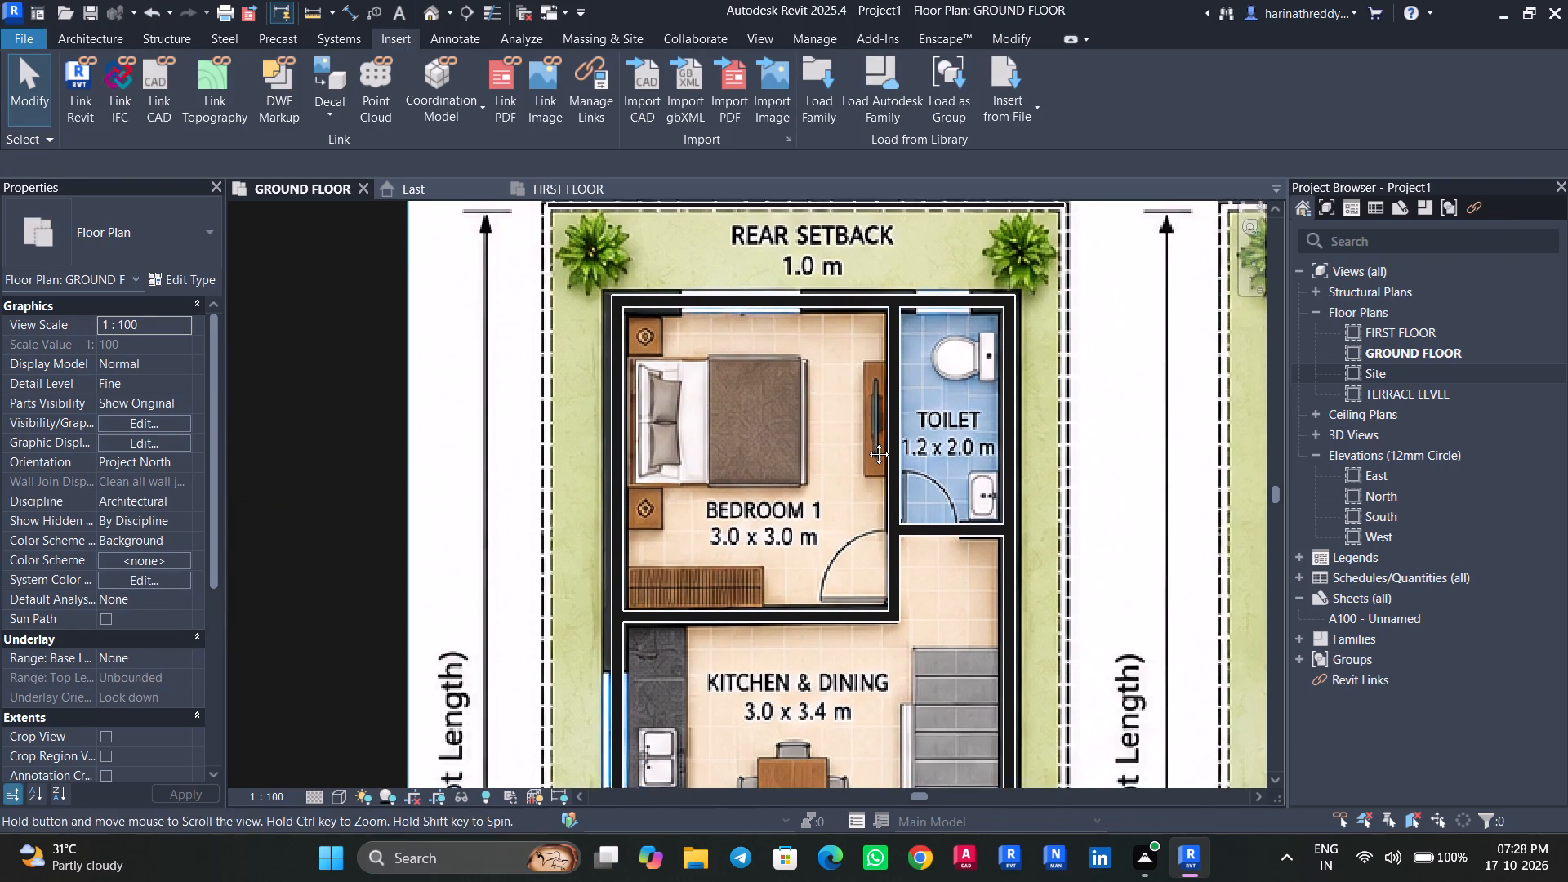
middle_drag(866, 442, 862, 420)
click(879, 426)
key(Delete)
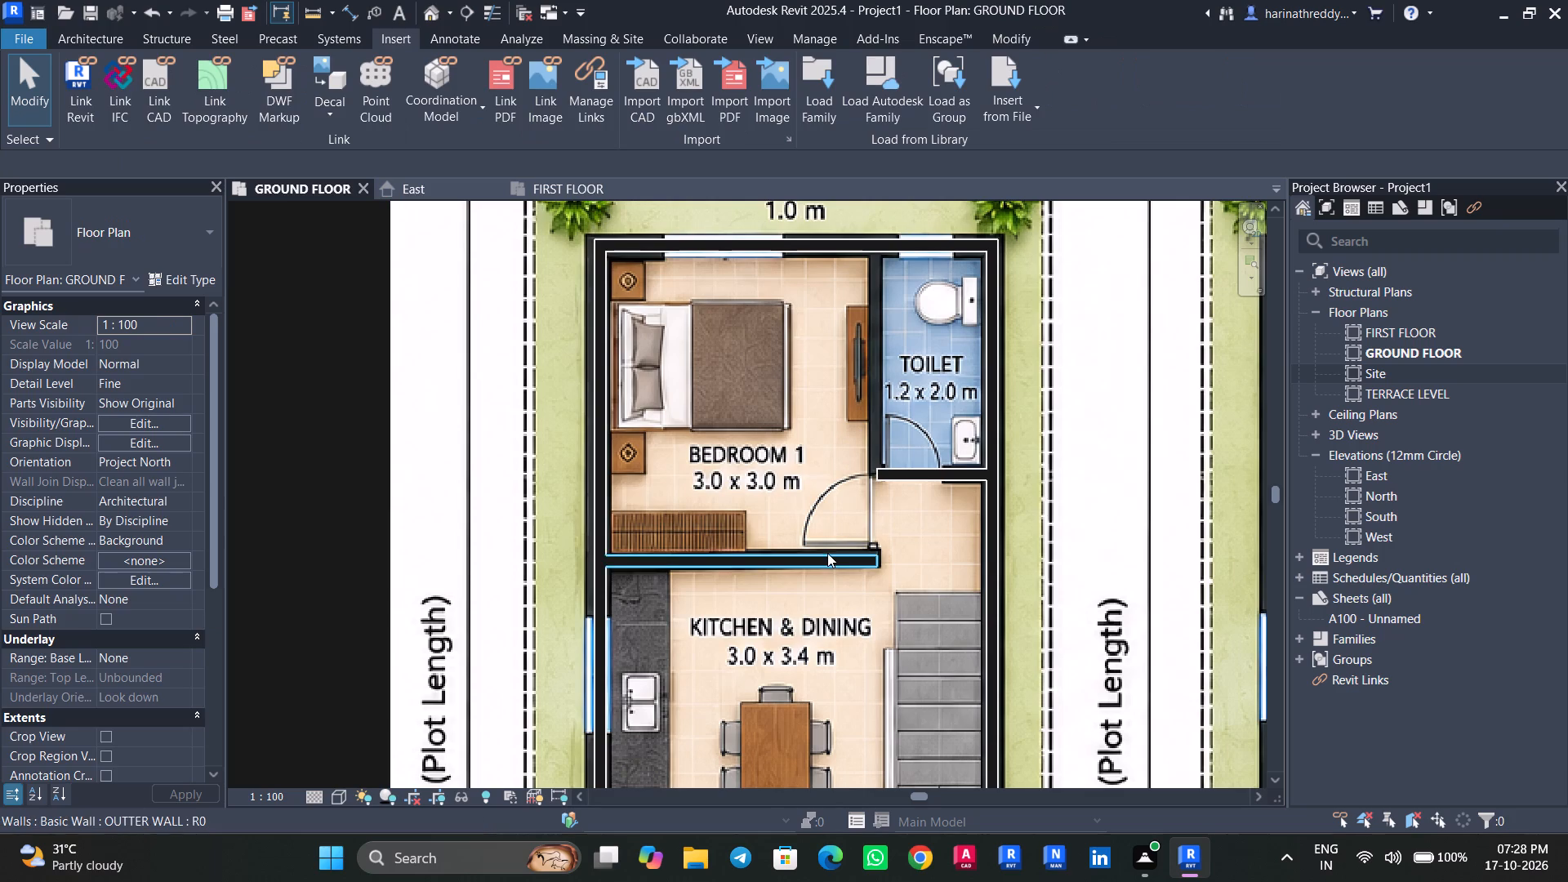
click(827, 553)
key(Delete)
click(923, 470)
key(Delete)
scroll(803, 609, up, 2)
scroll(804, 609, down, 3)
middle_drag(799, 588, 766, 284)
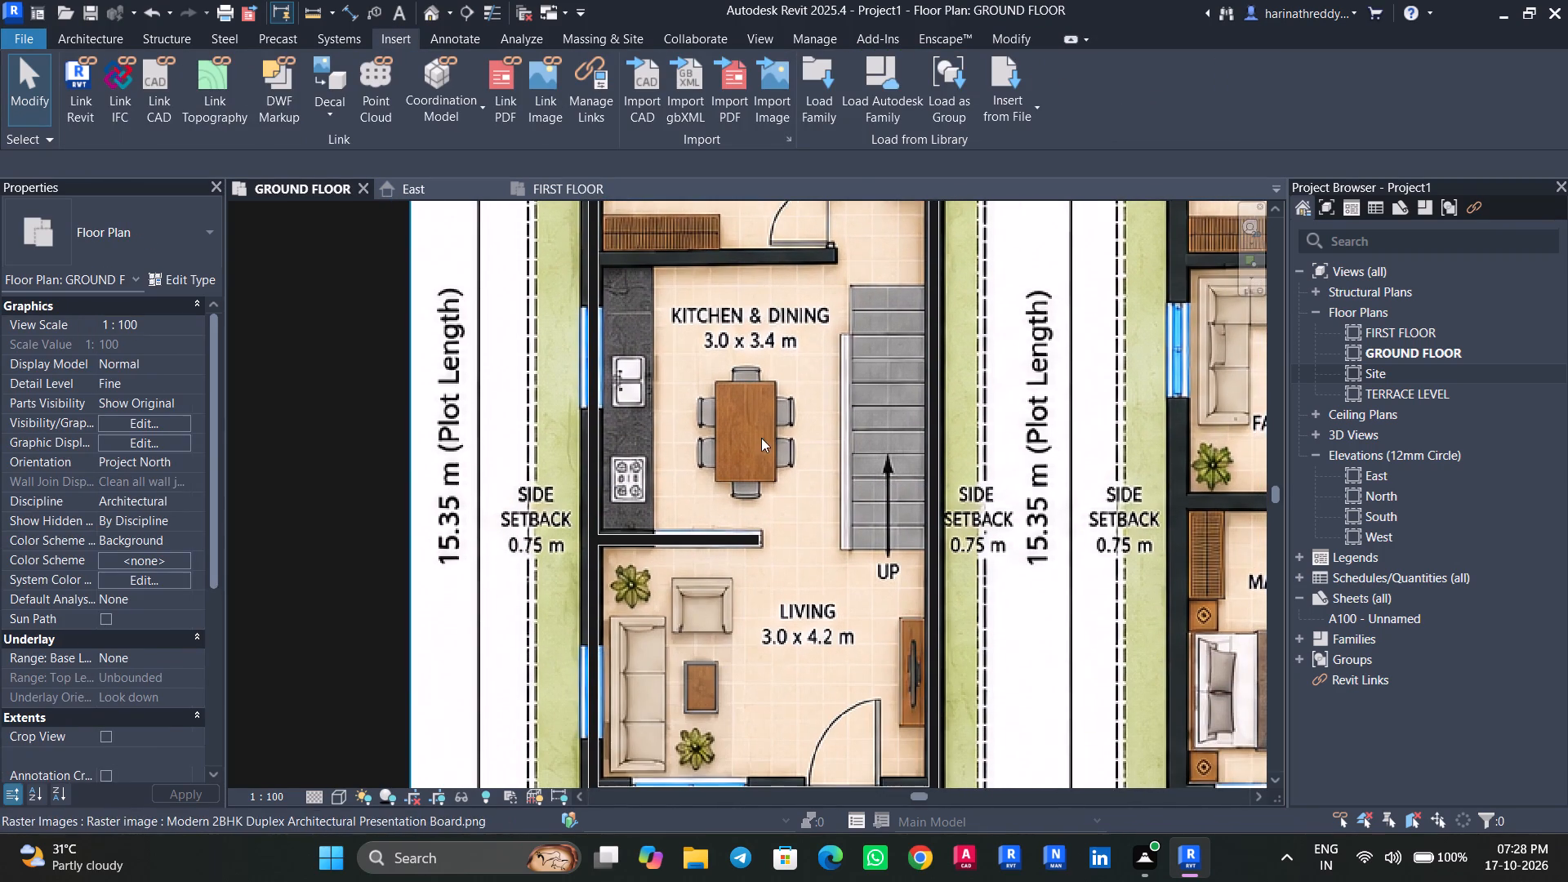
click(718, 548)
key(Delete)
scroll(711, 528, down, 2)
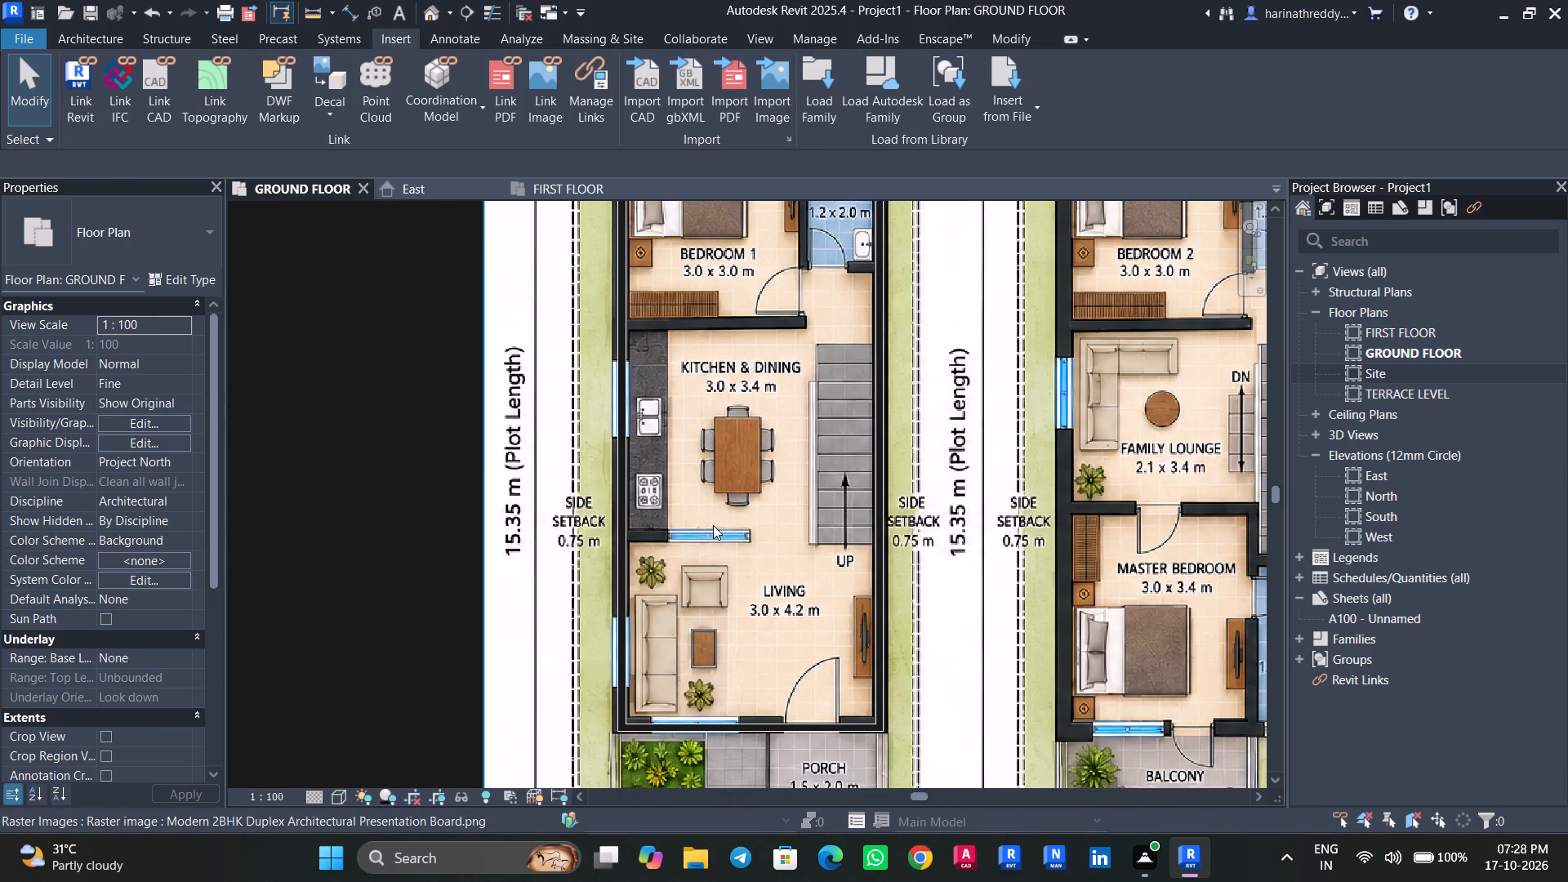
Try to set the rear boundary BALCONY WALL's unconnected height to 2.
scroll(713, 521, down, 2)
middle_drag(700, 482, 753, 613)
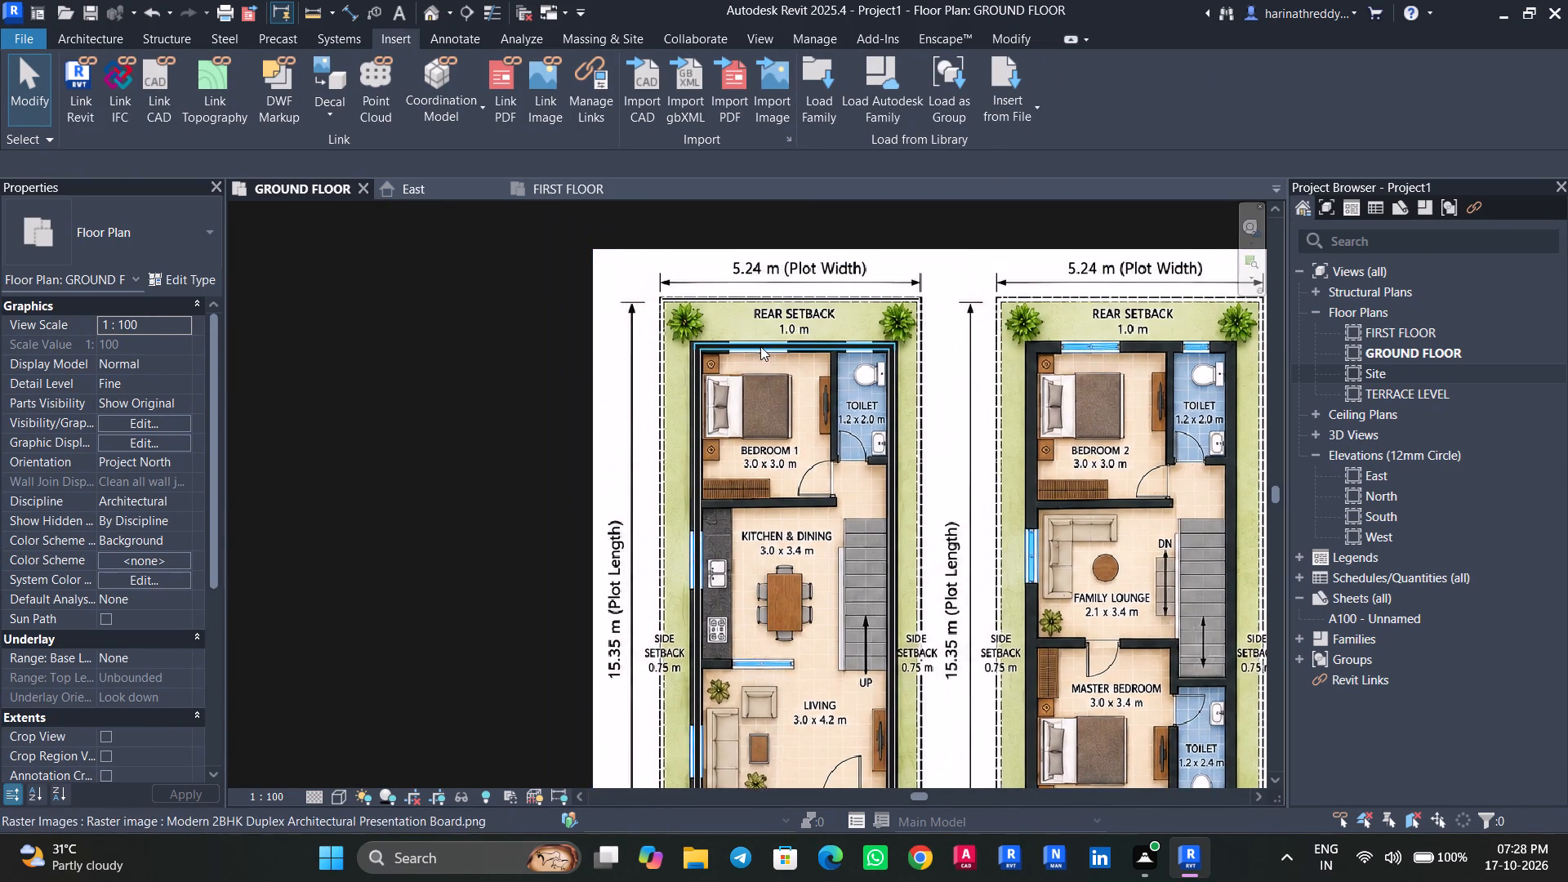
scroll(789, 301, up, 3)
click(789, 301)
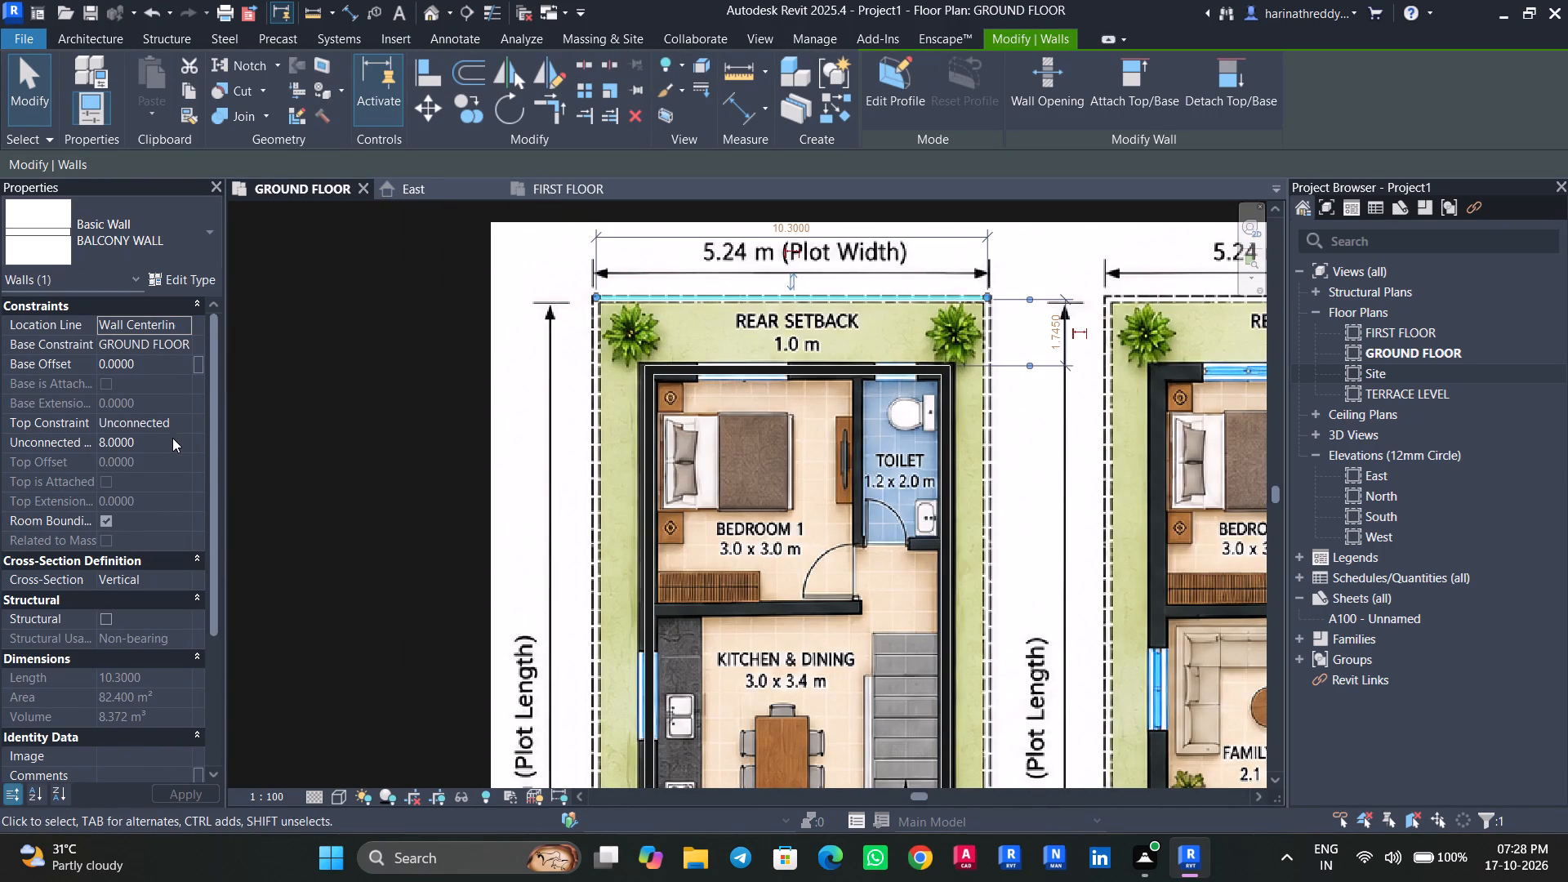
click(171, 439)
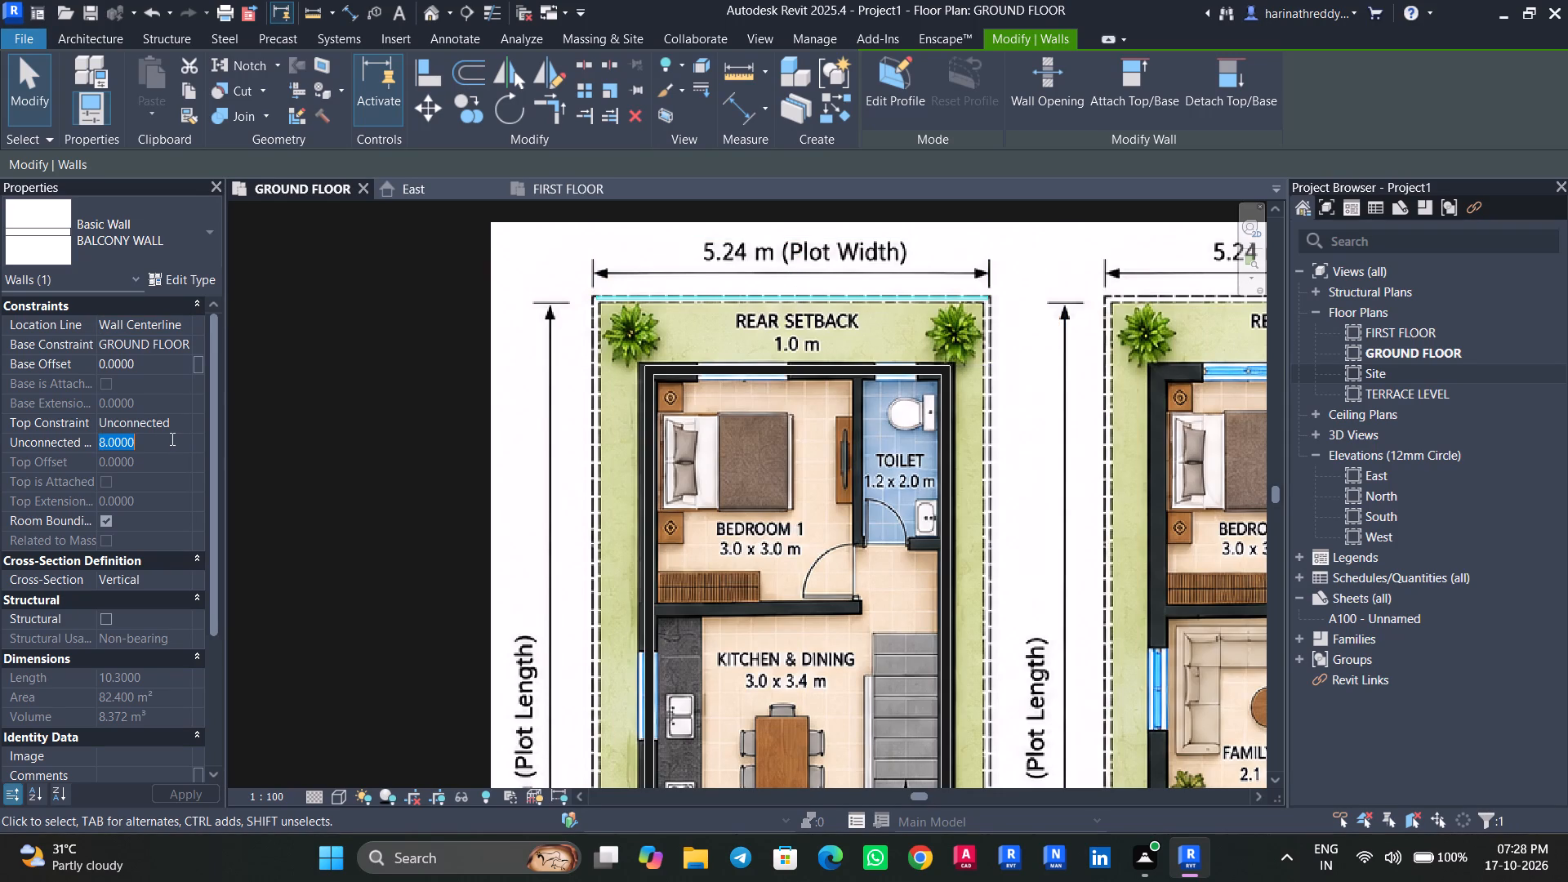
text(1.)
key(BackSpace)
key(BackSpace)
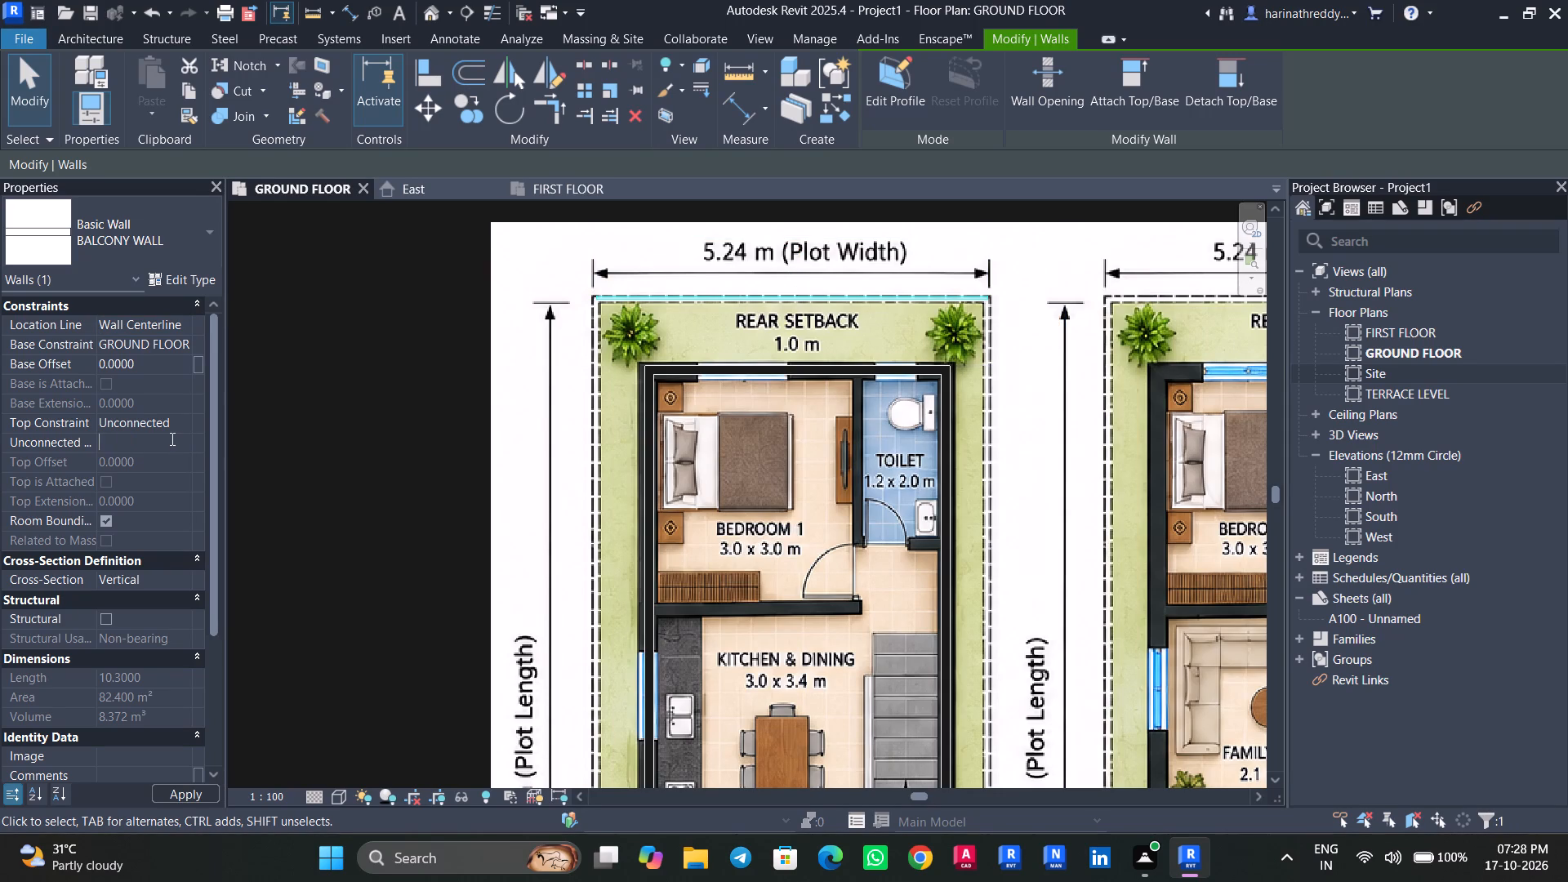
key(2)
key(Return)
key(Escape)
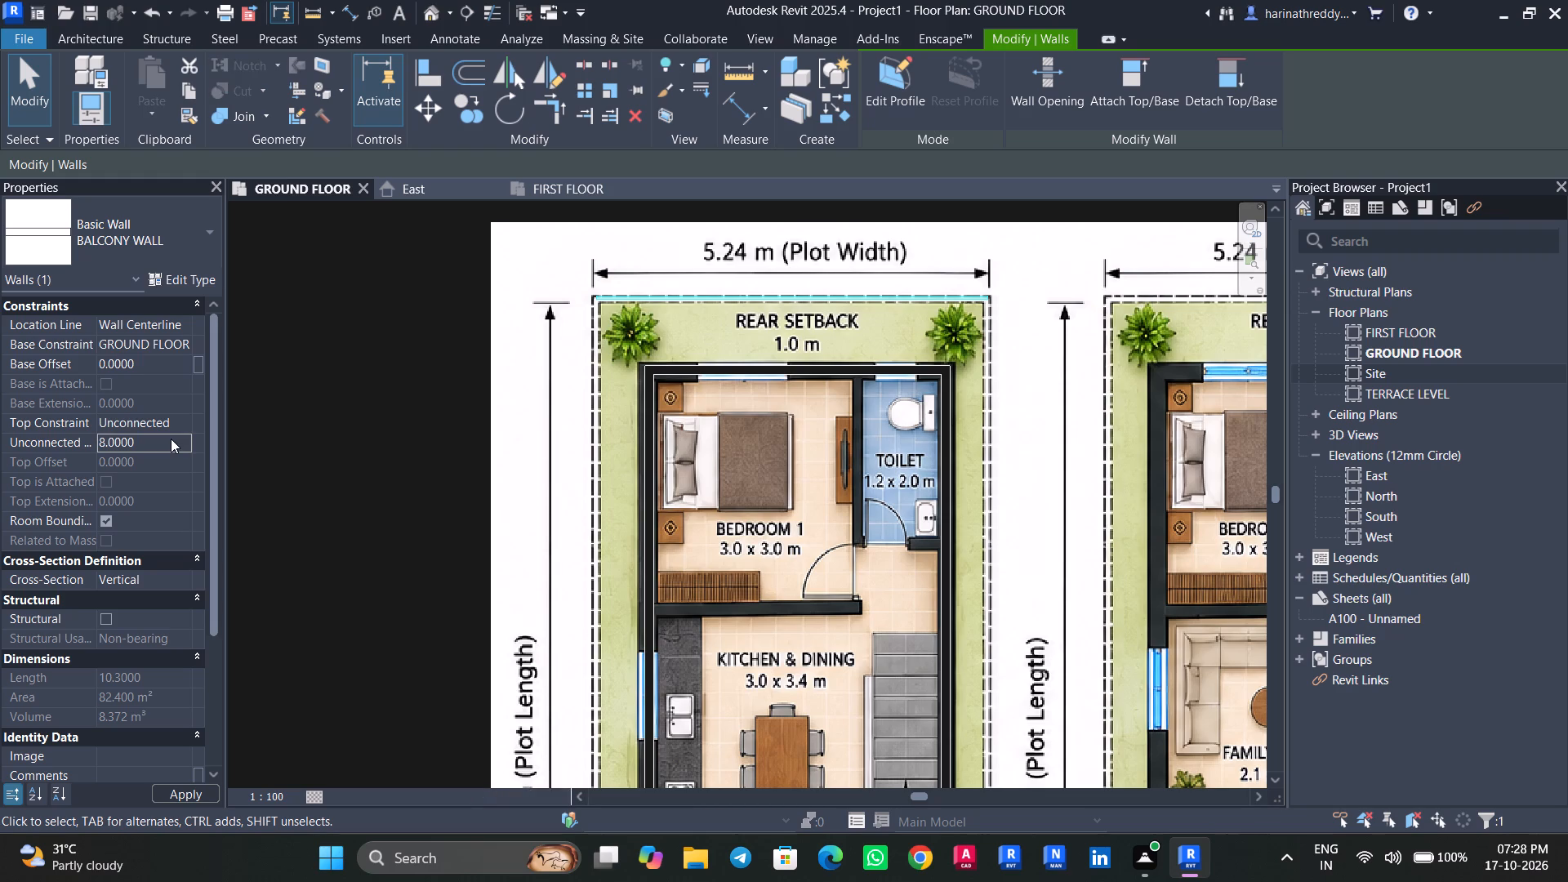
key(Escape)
Set the rear boundary BALCONY WALL's unconnected height to 2000 mm.
click(695, 302)
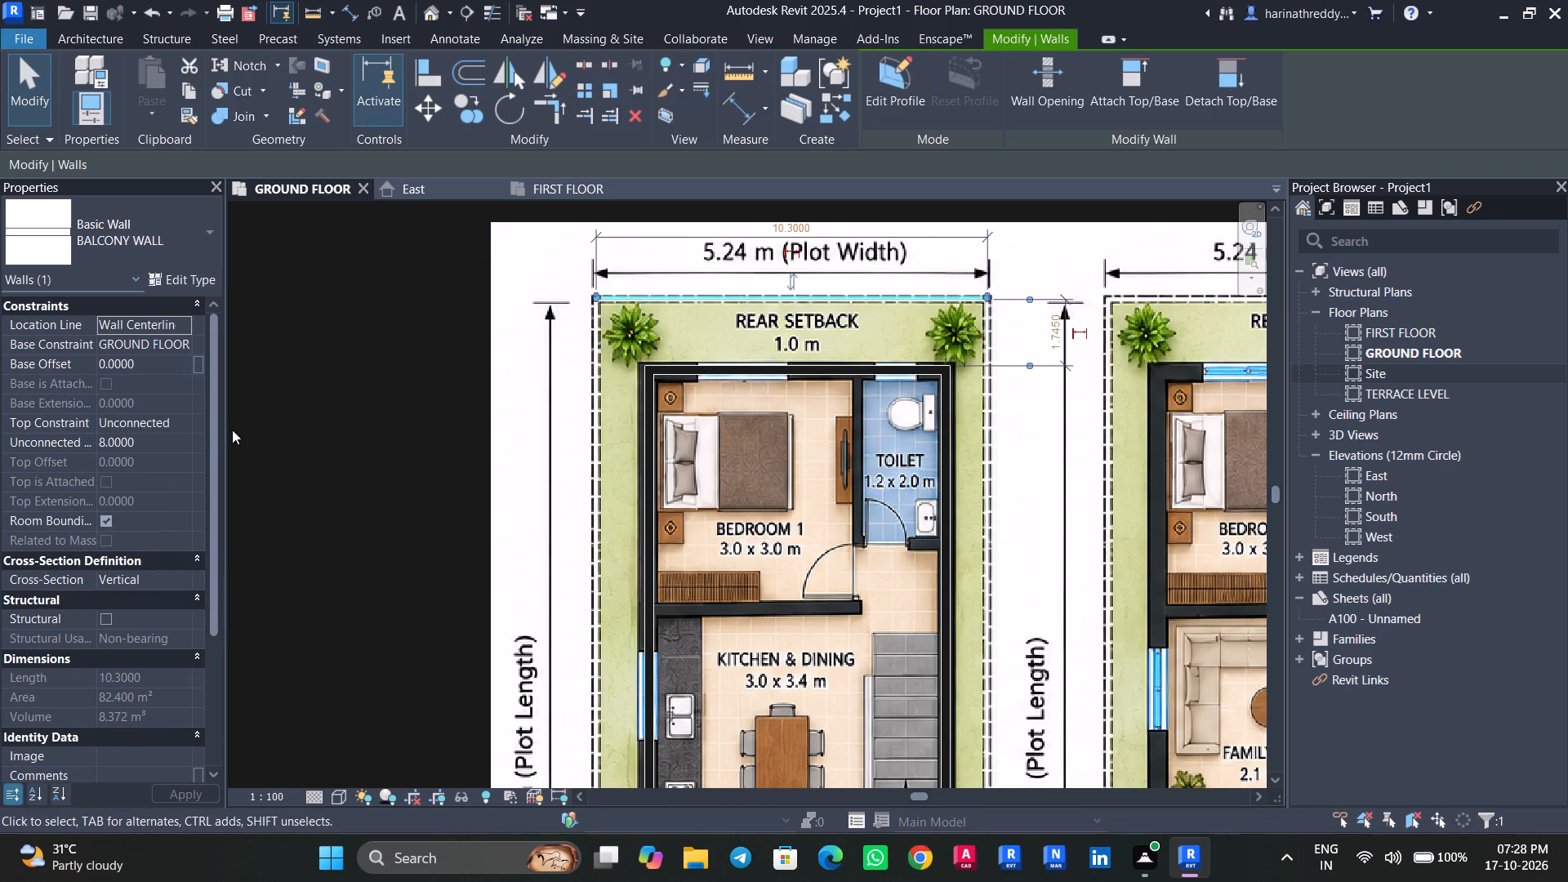
click(182, 435)
text(2000MM)
key(Return)
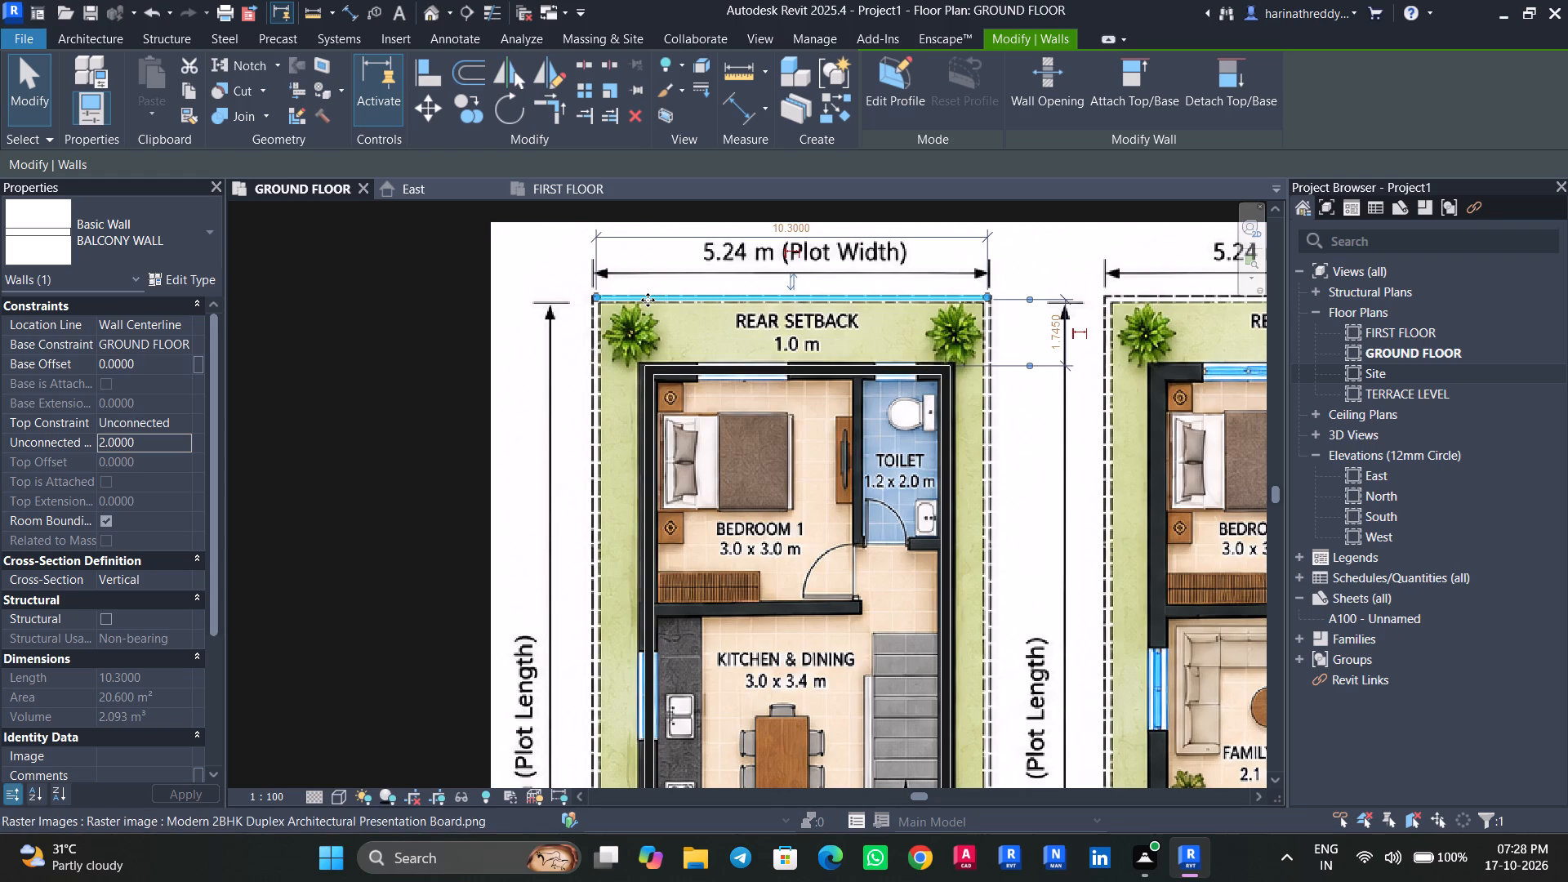
Create similar BALCONY WALL segments along both side boundaries and the front road boundary, closing the ground floor plot outline.
text(CS)
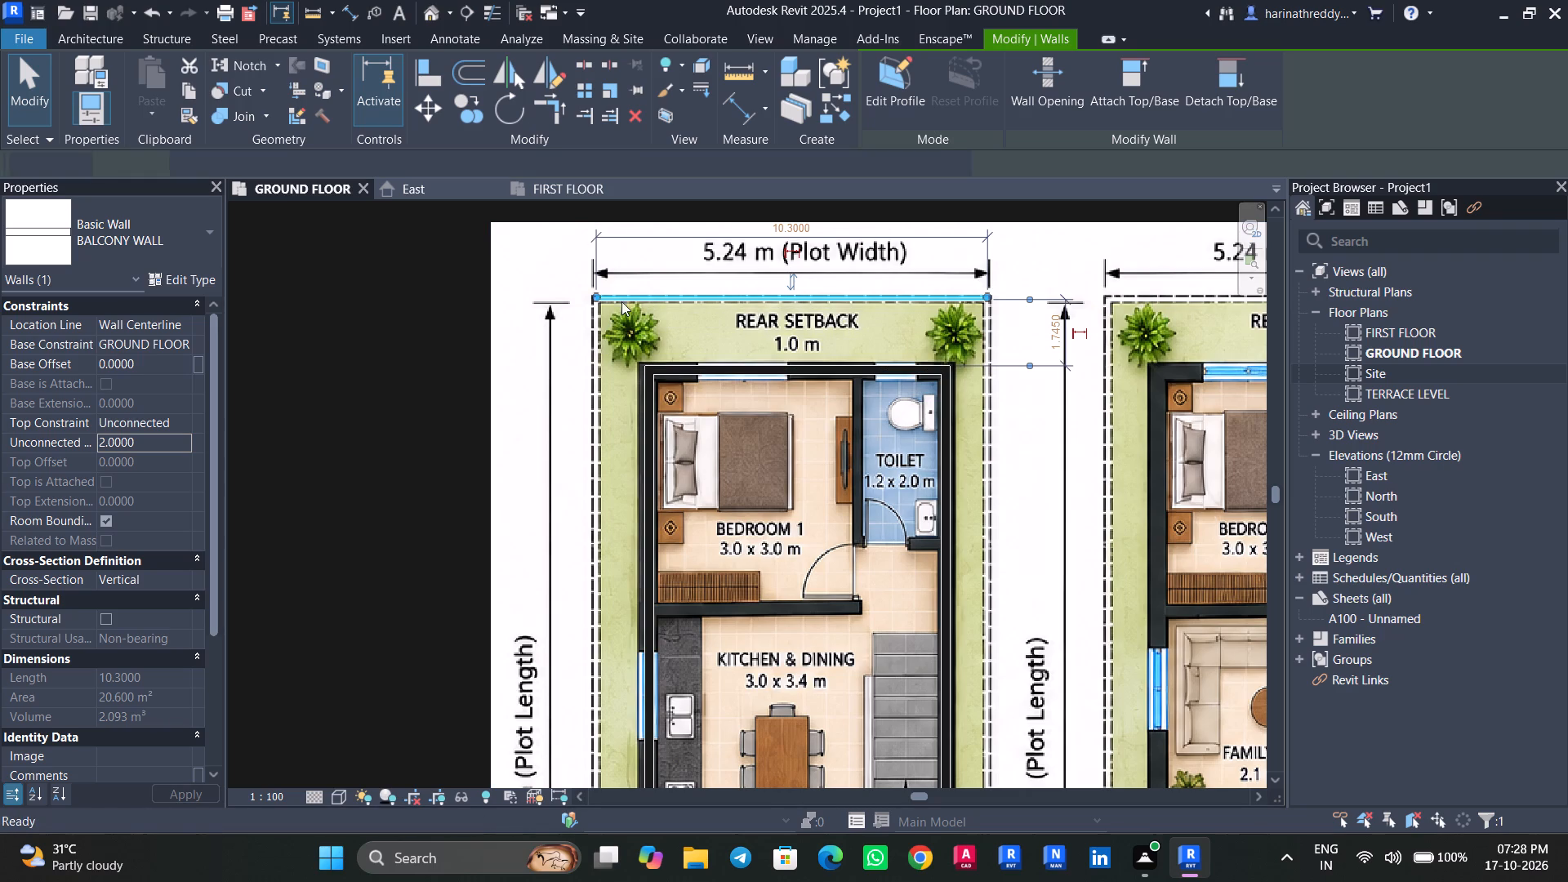
click(594, 301)
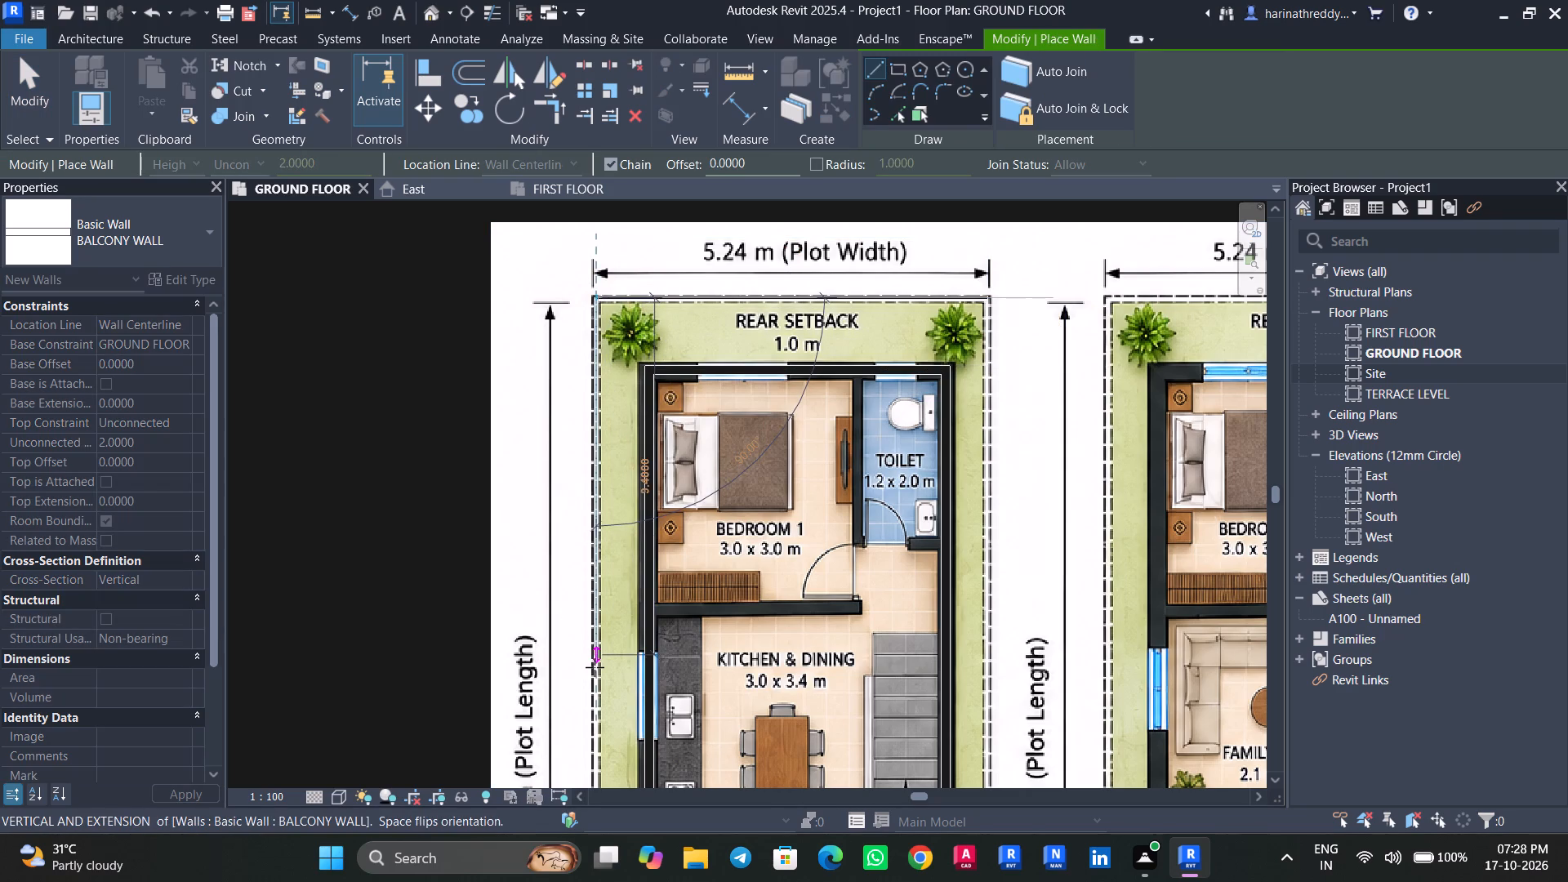
middle_drag(599, 668, 567, 266)
middle_drag(569, 561, 507, 87)
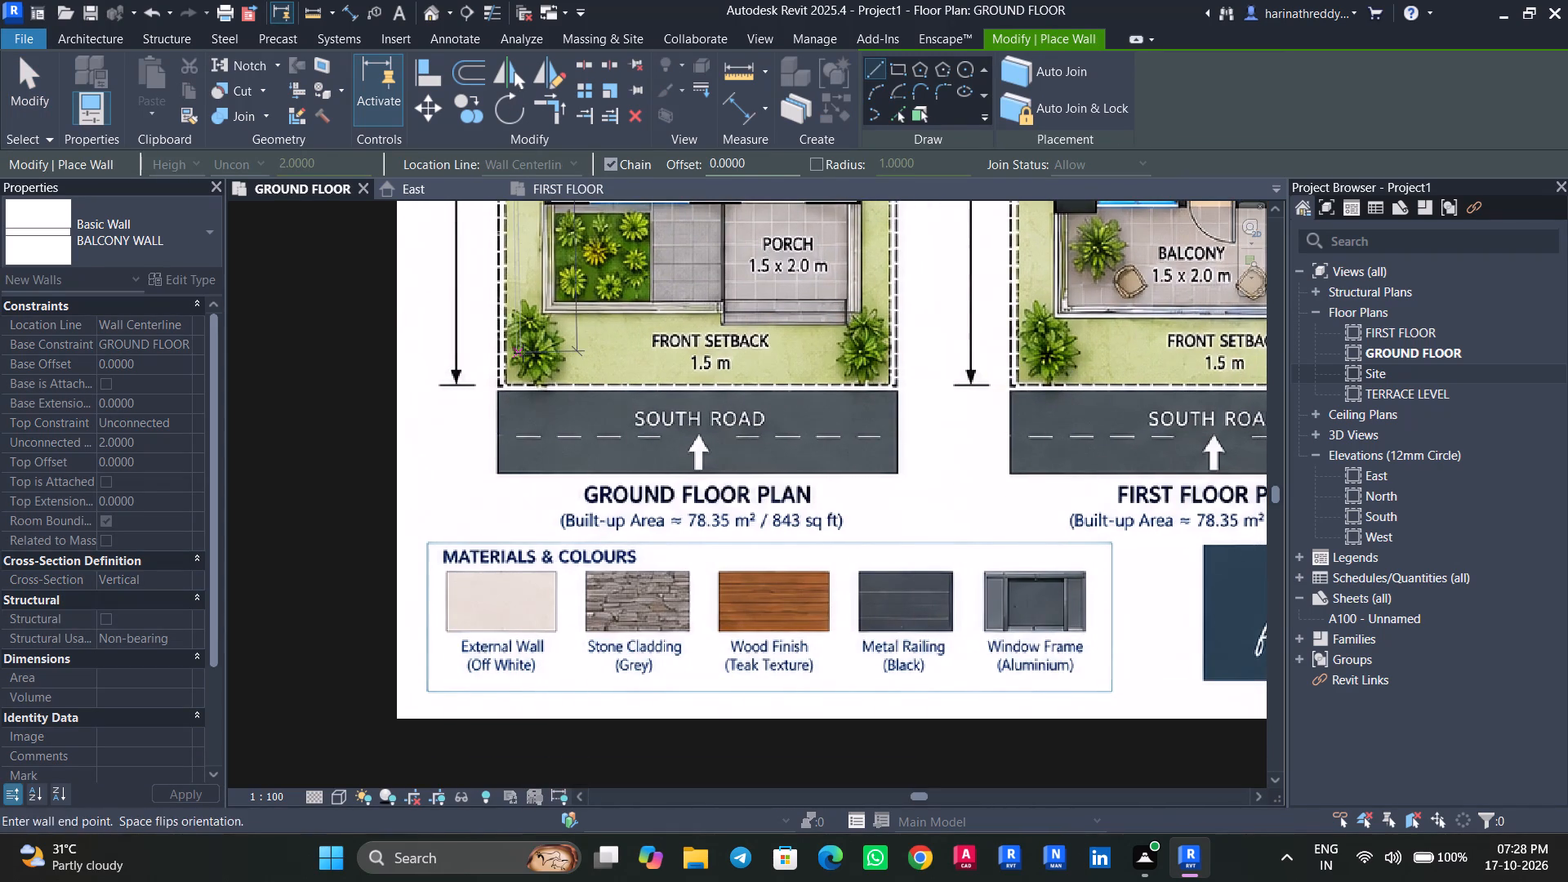
scroll(494, 391, down, 1)
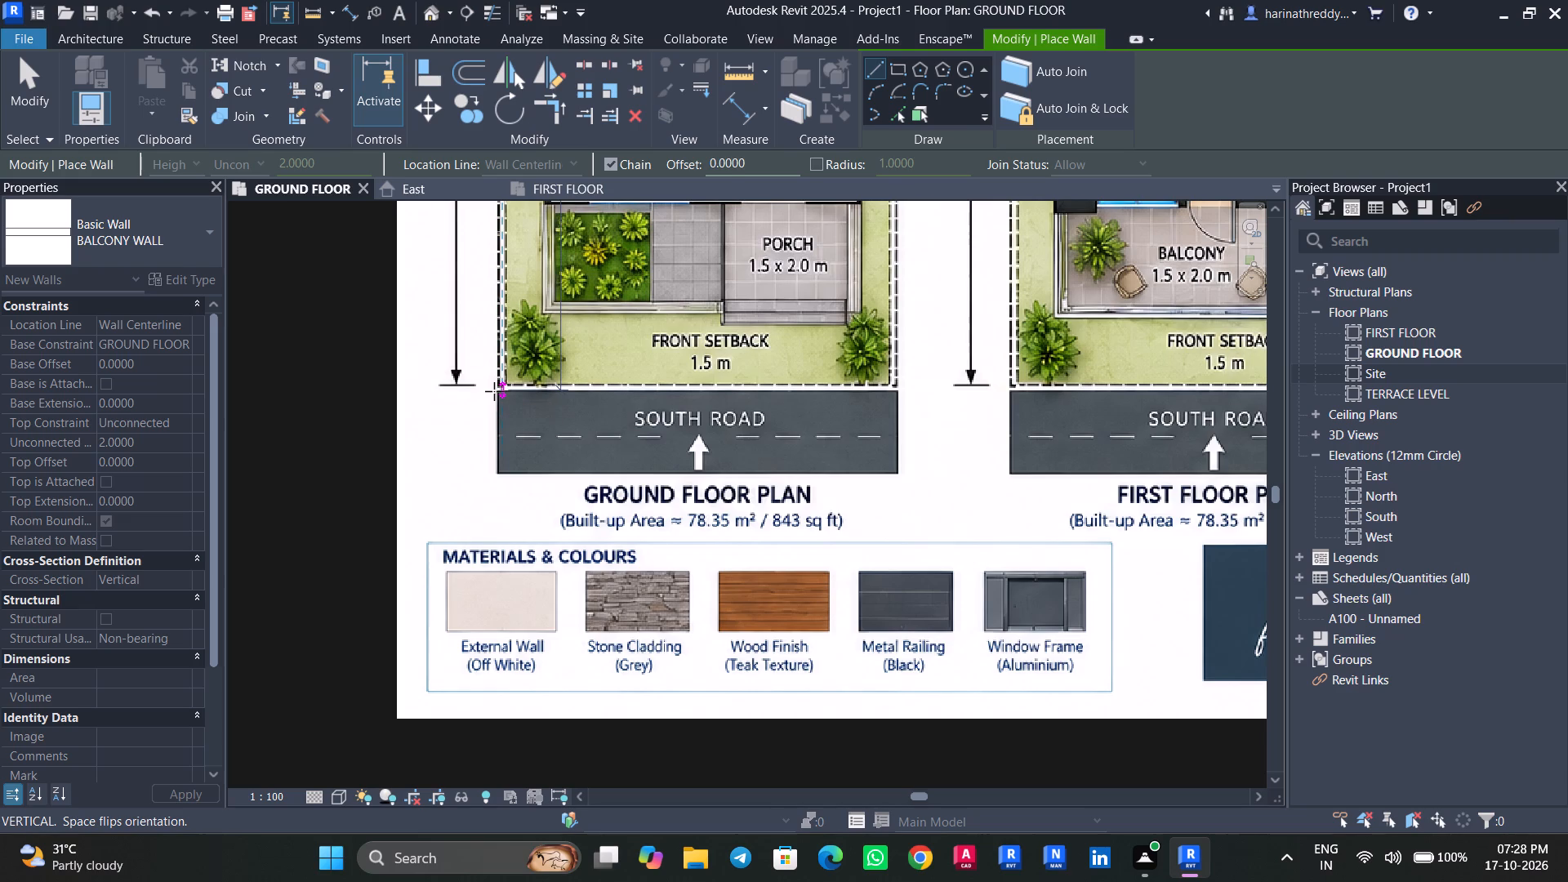
scroll(494, 391, down, 4)
middle_drag(494, 390, 514, 451)
scroll(514, 451, up, 5)
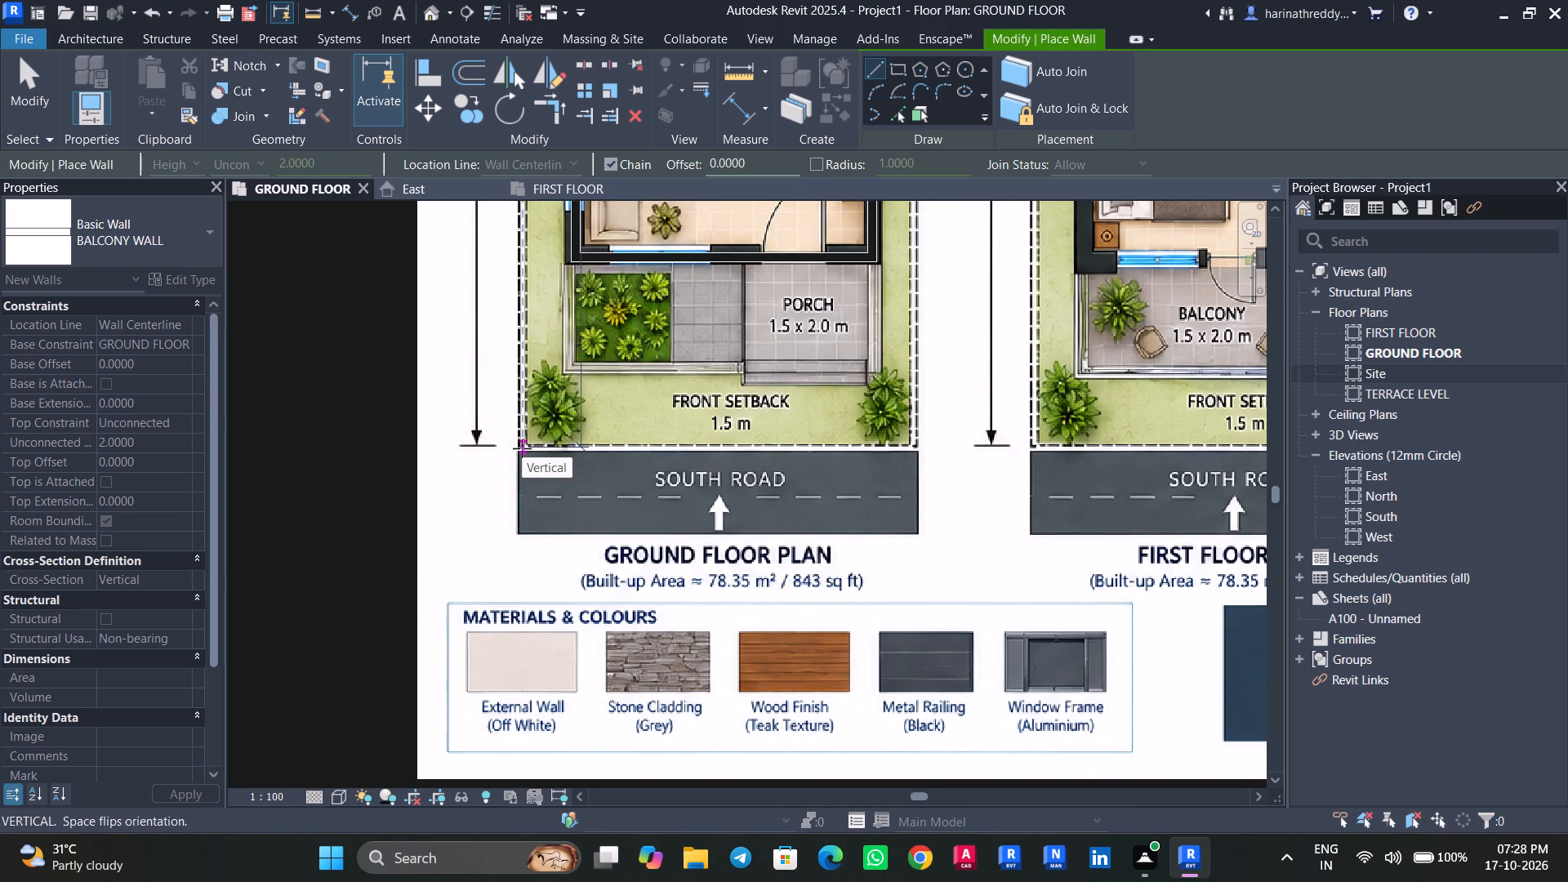
click(522, 448)
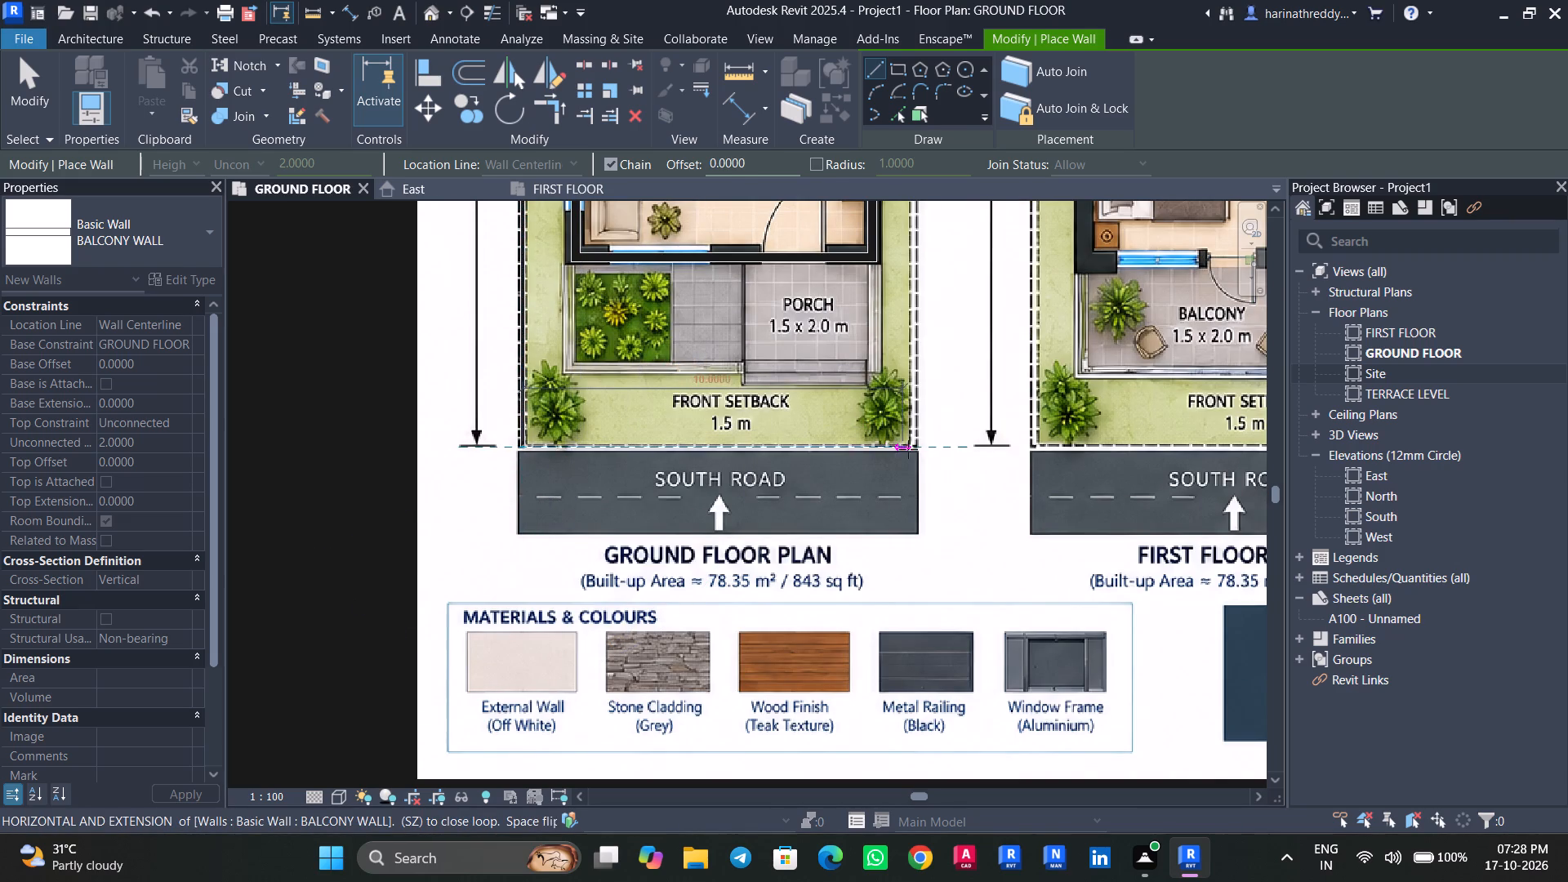
click(914, 448)
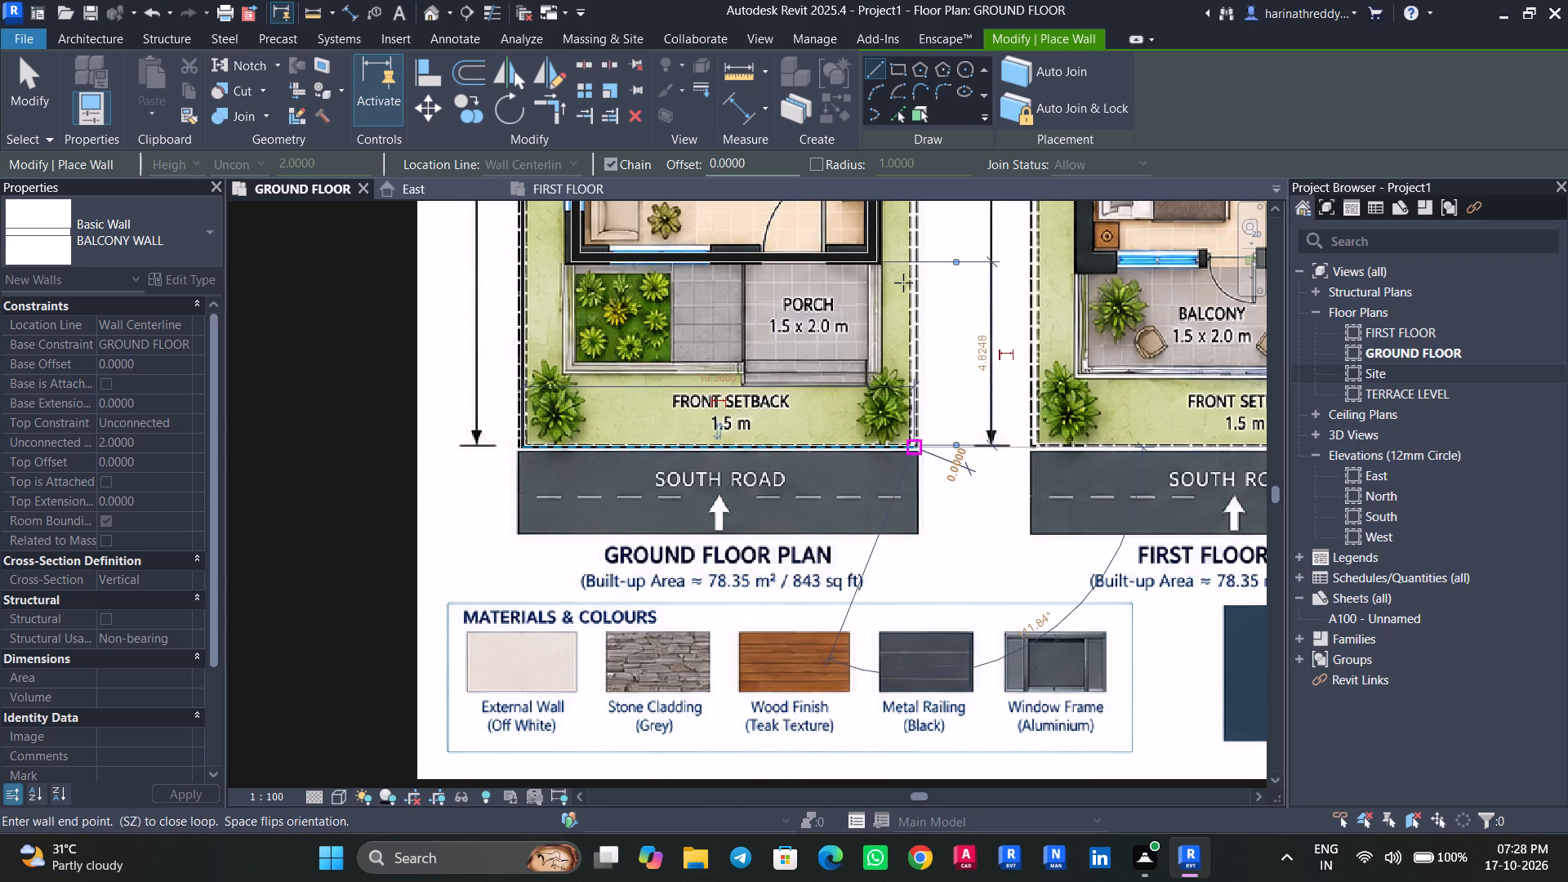
middle_drag(904, 281, 954, 881)
middle_drag(978, 302, 1076, 824)
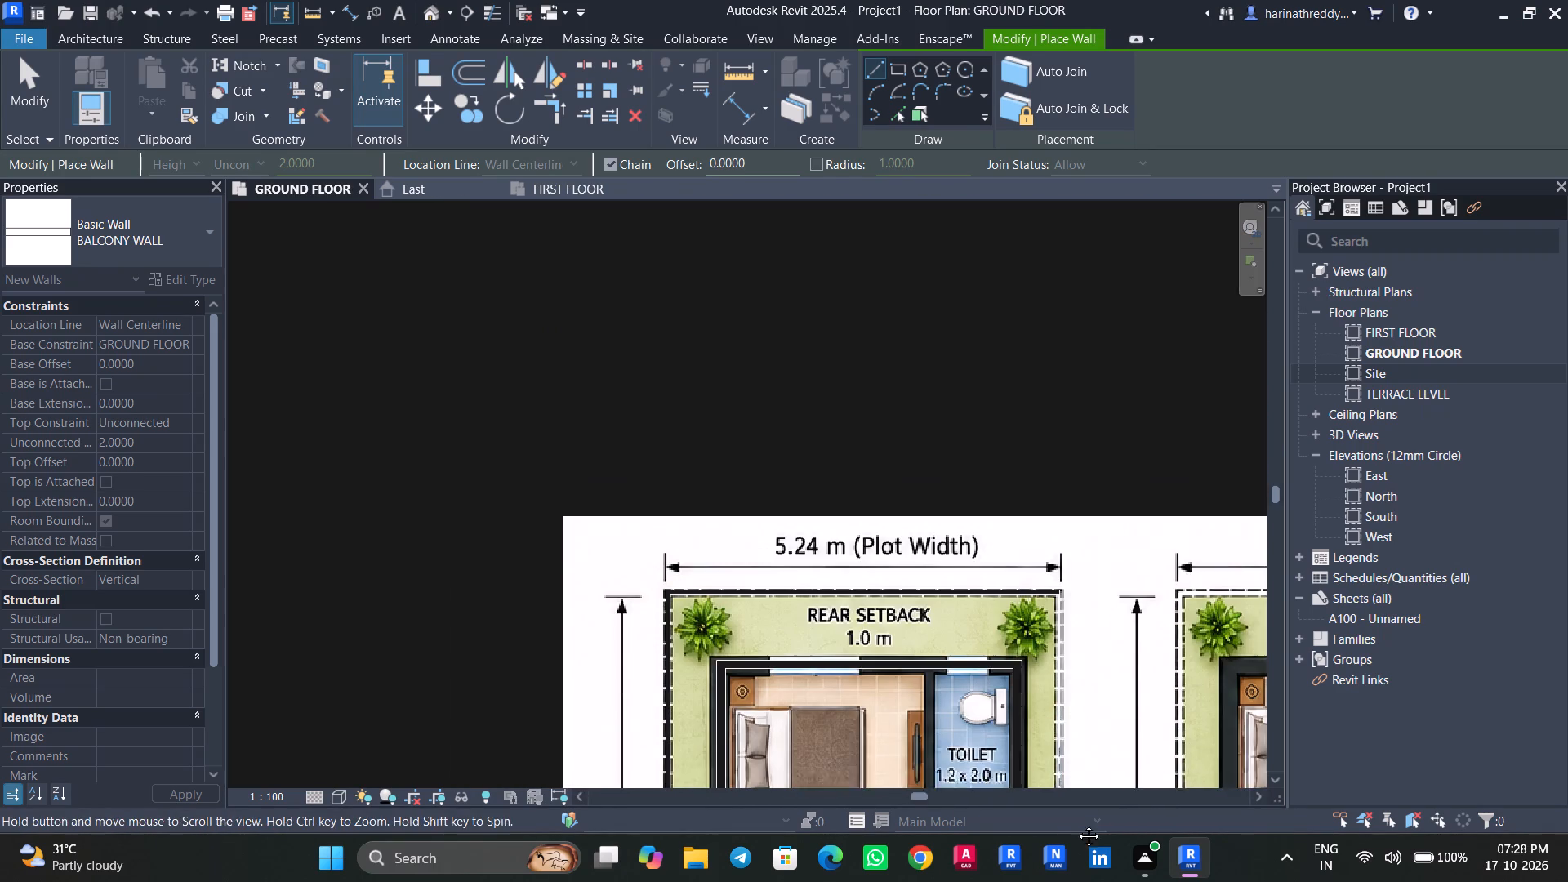
middle_drag(1076, 824, 1076, 830)
click(1060, 610)
key(Escape)
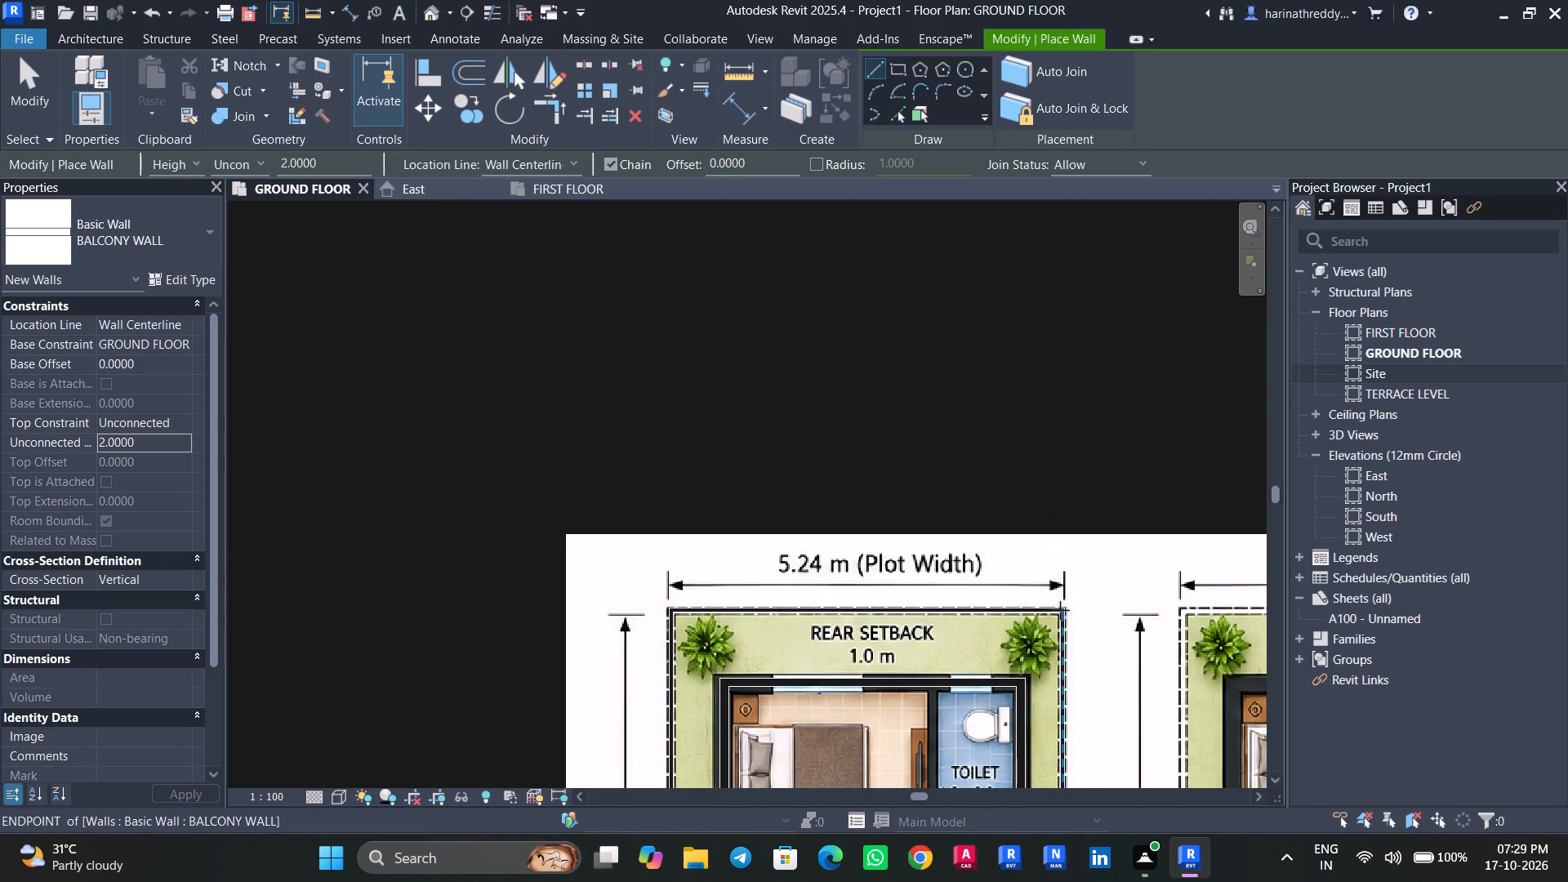
key(Escape)
Measure the plot width between the outer faces of the two side boundary walls using an aligned dimension.
middle_drag(997, 551, 933, 305)
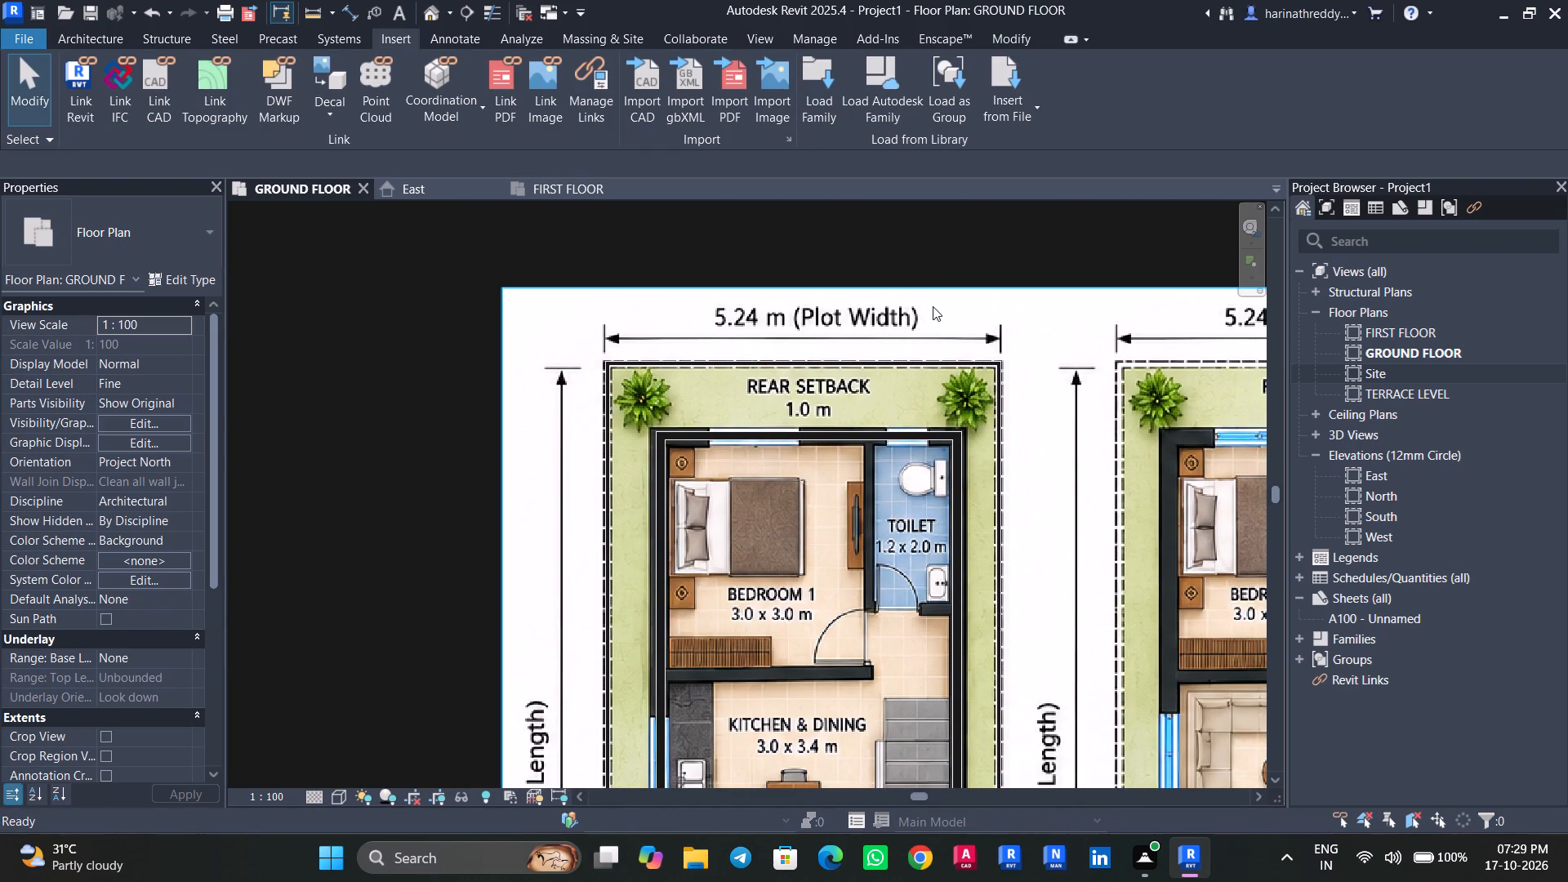
key(d)
key(i)
scroll(600, 410, up, 4)
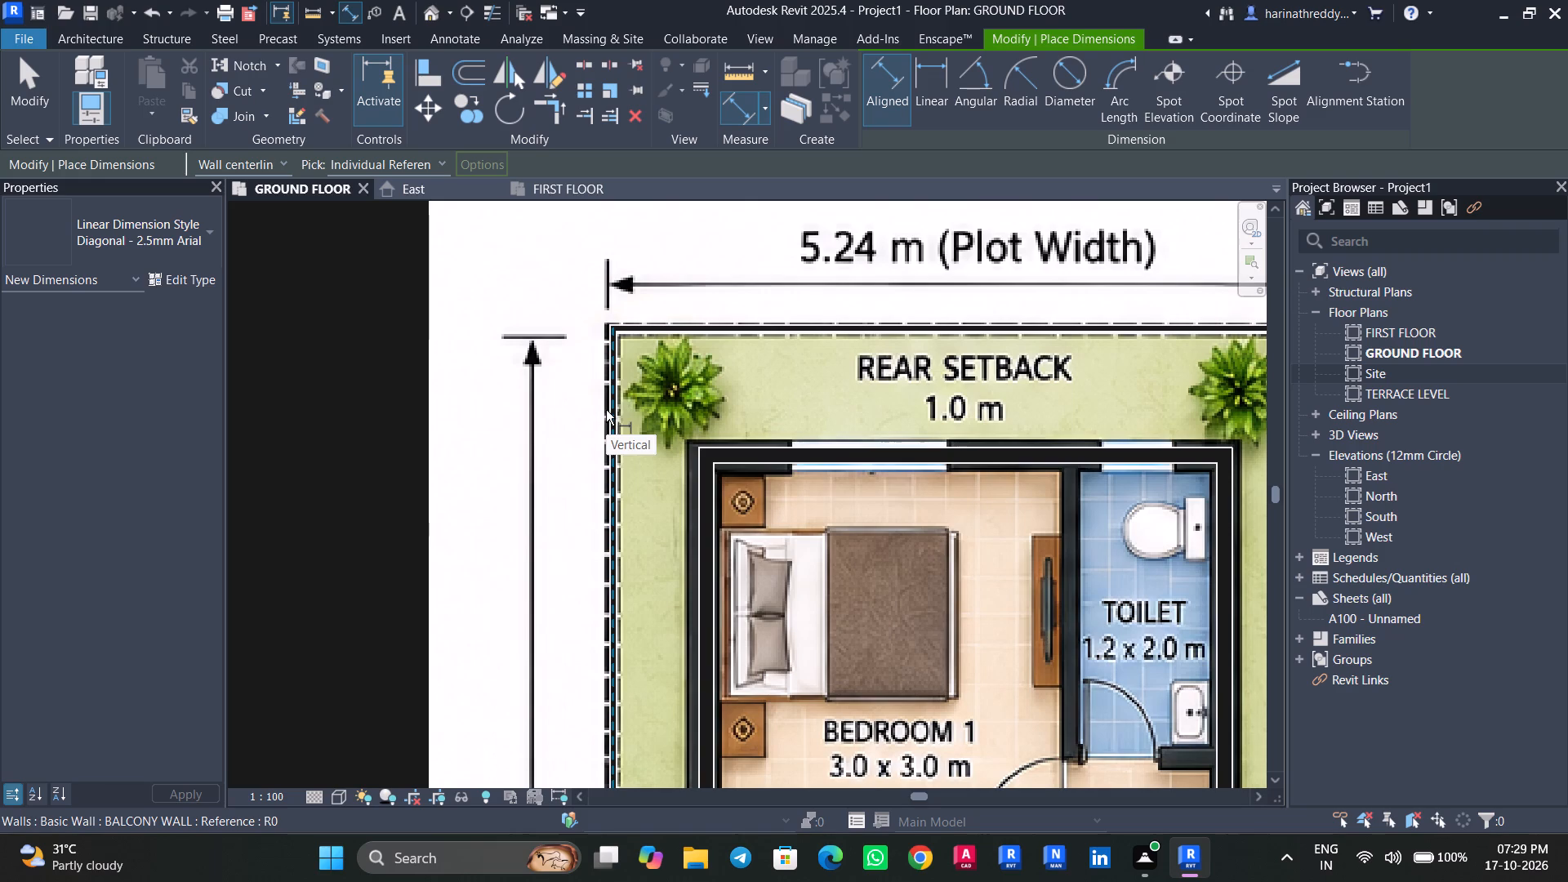
key(Tab)
click(606, 411)
middle_drag(974, 409, 133, 528)
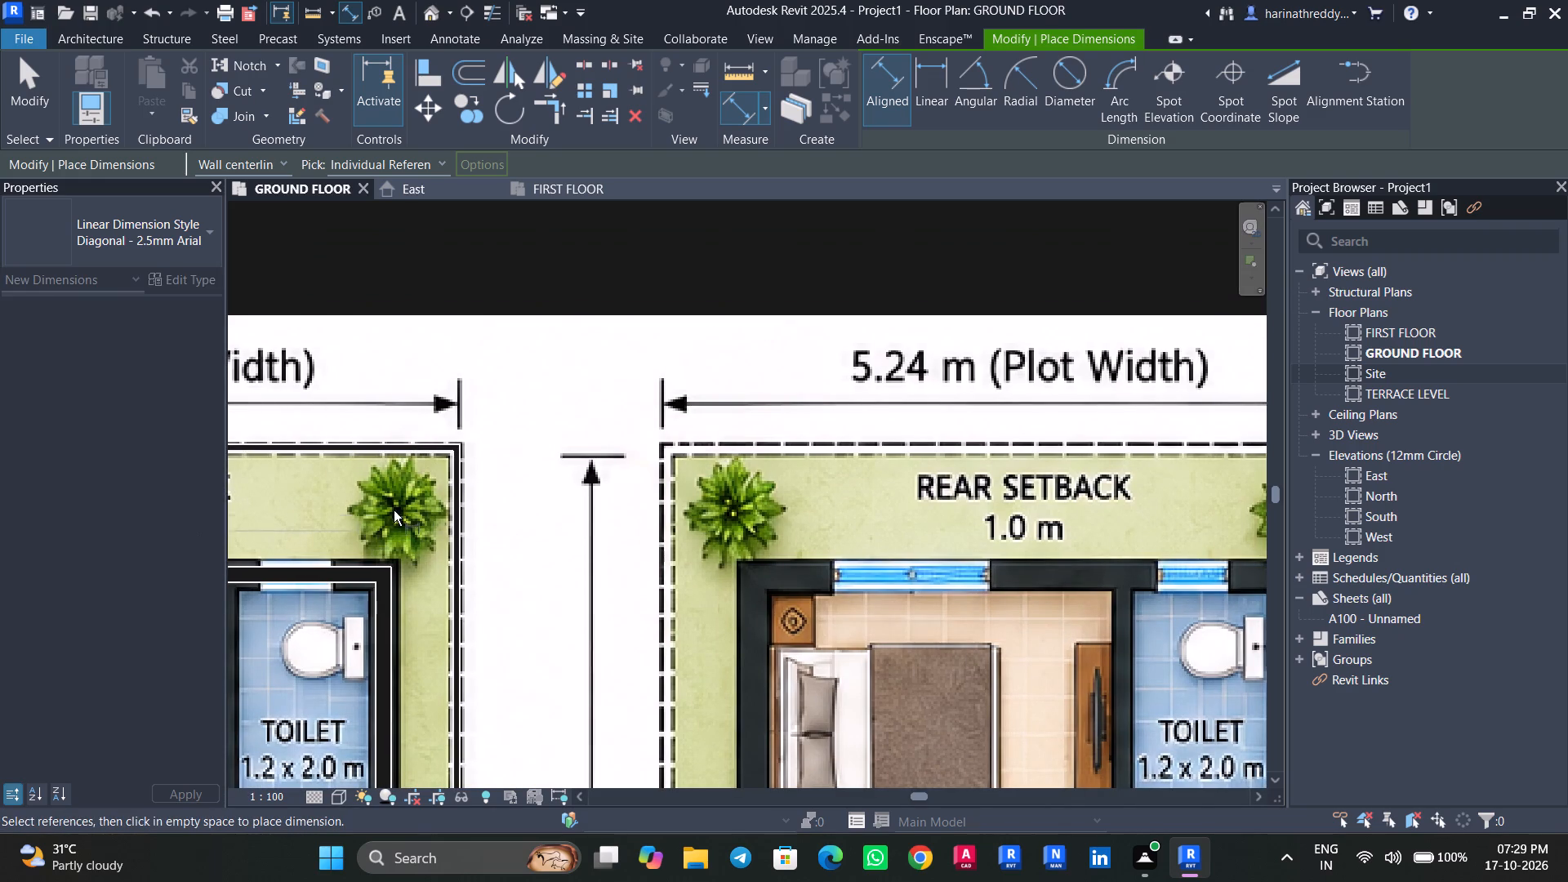
key(Tab)
click(461, 500)
click(593, 390)
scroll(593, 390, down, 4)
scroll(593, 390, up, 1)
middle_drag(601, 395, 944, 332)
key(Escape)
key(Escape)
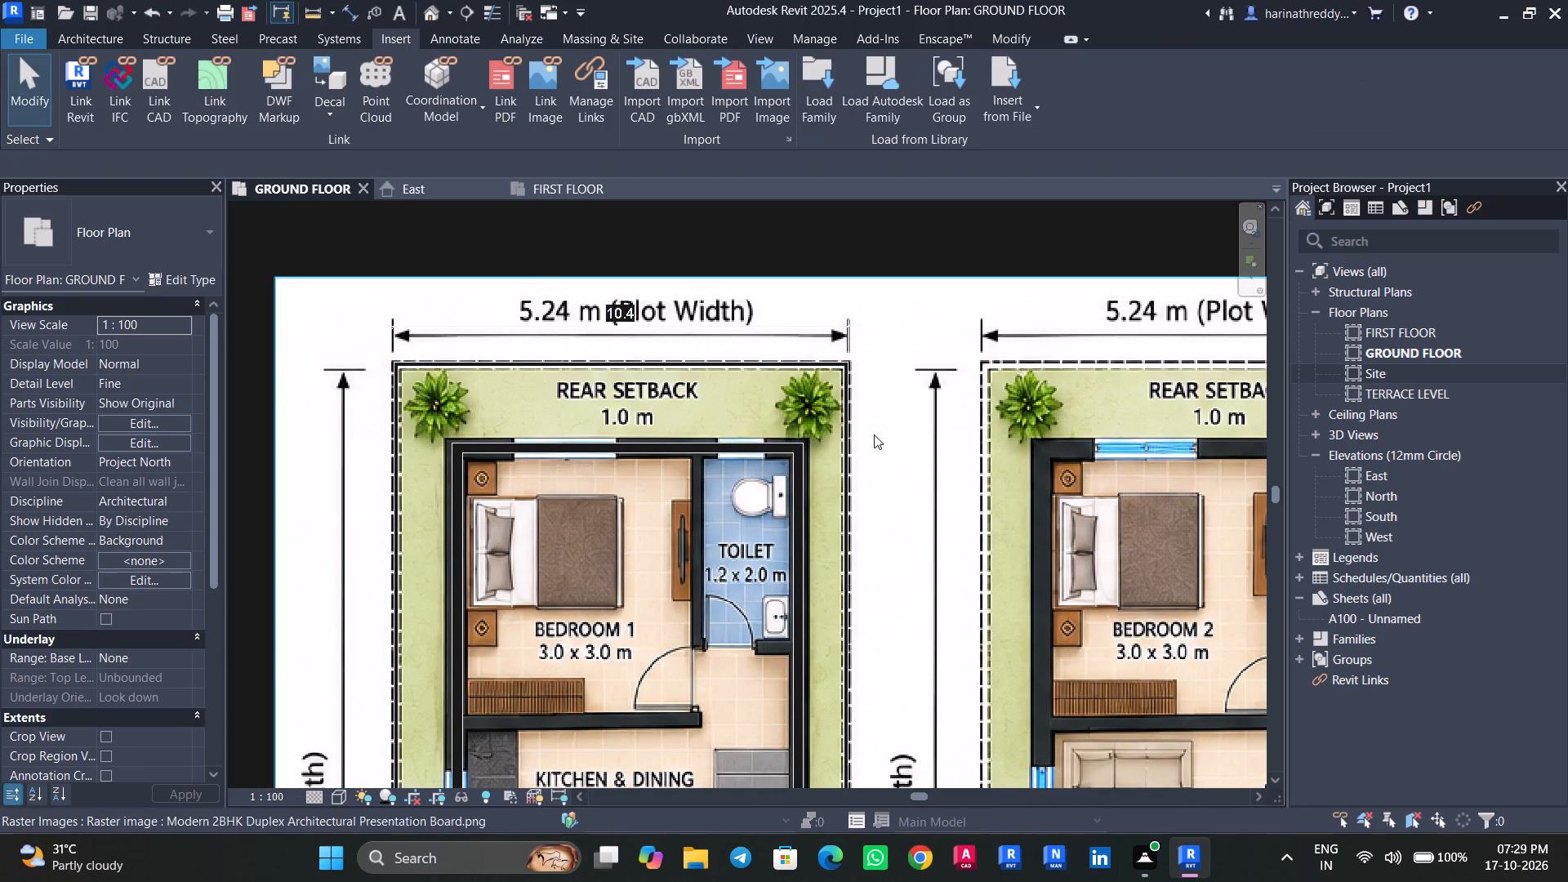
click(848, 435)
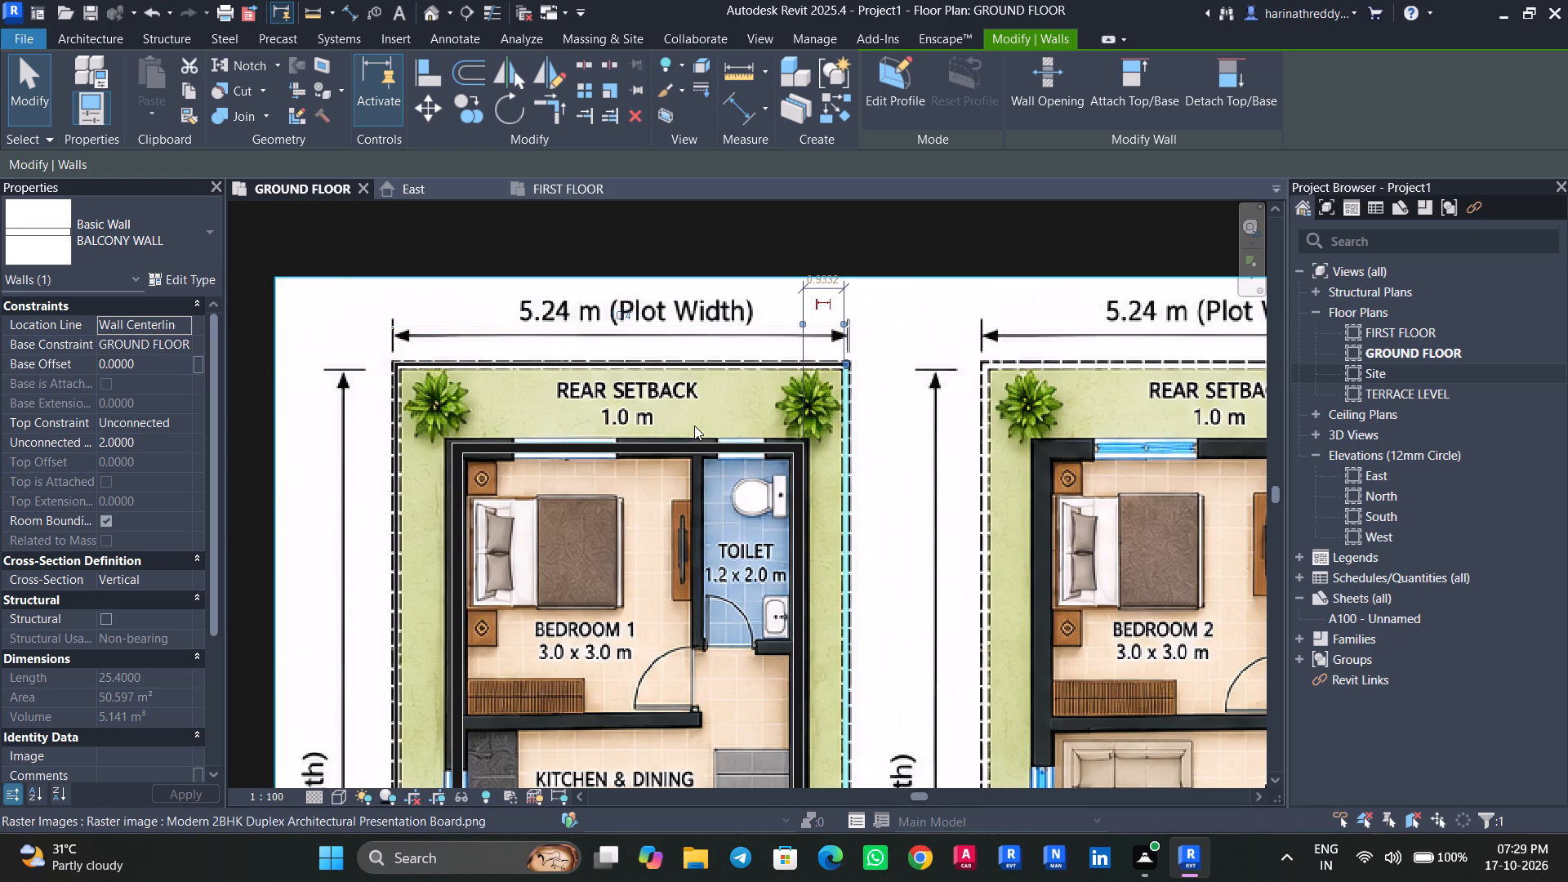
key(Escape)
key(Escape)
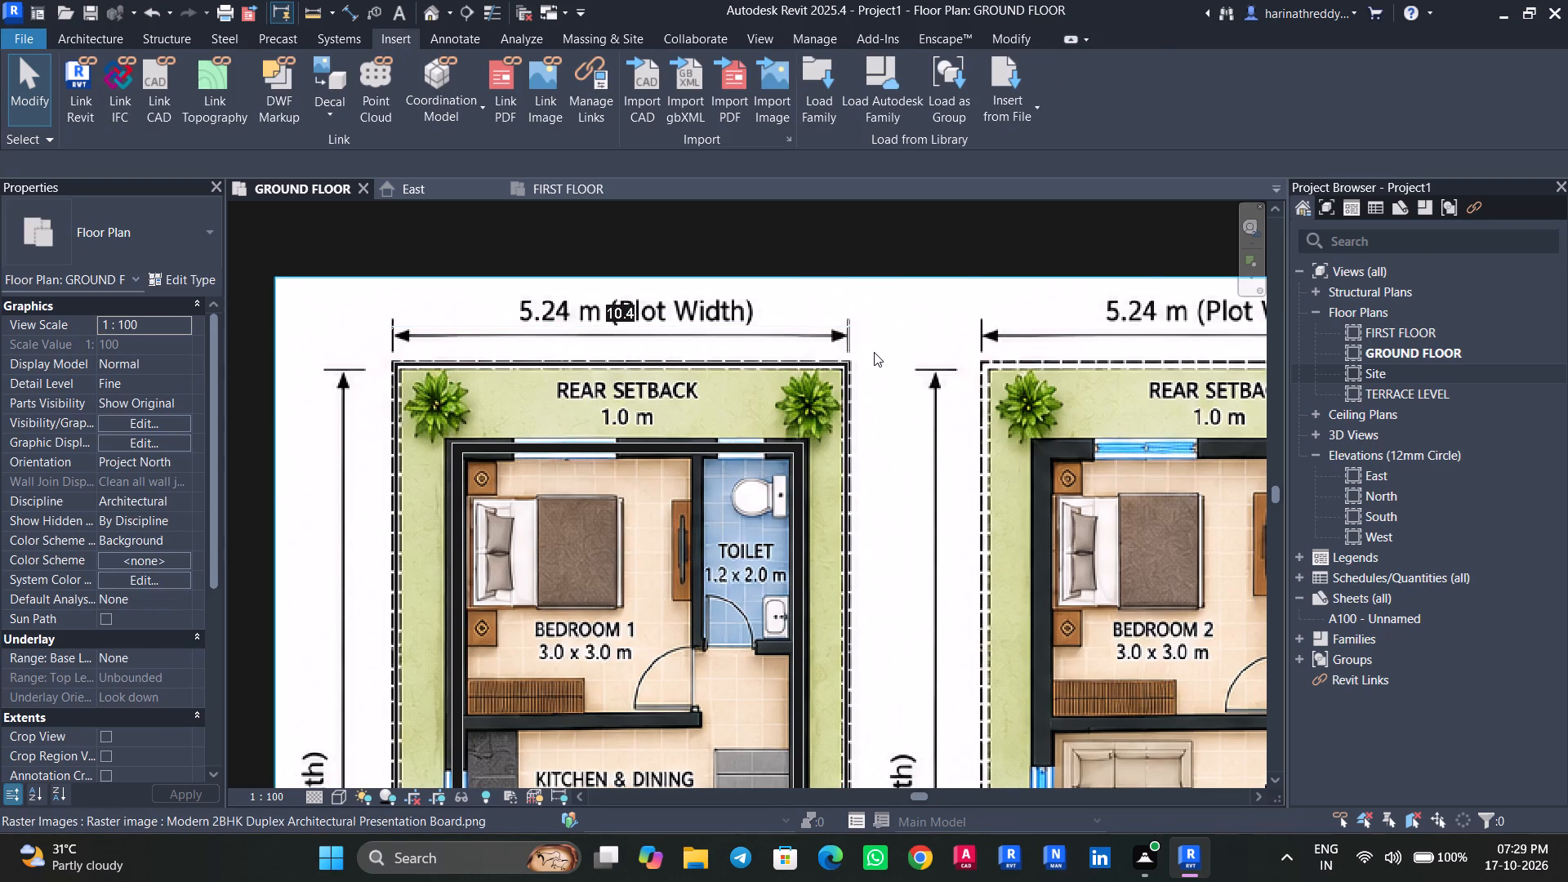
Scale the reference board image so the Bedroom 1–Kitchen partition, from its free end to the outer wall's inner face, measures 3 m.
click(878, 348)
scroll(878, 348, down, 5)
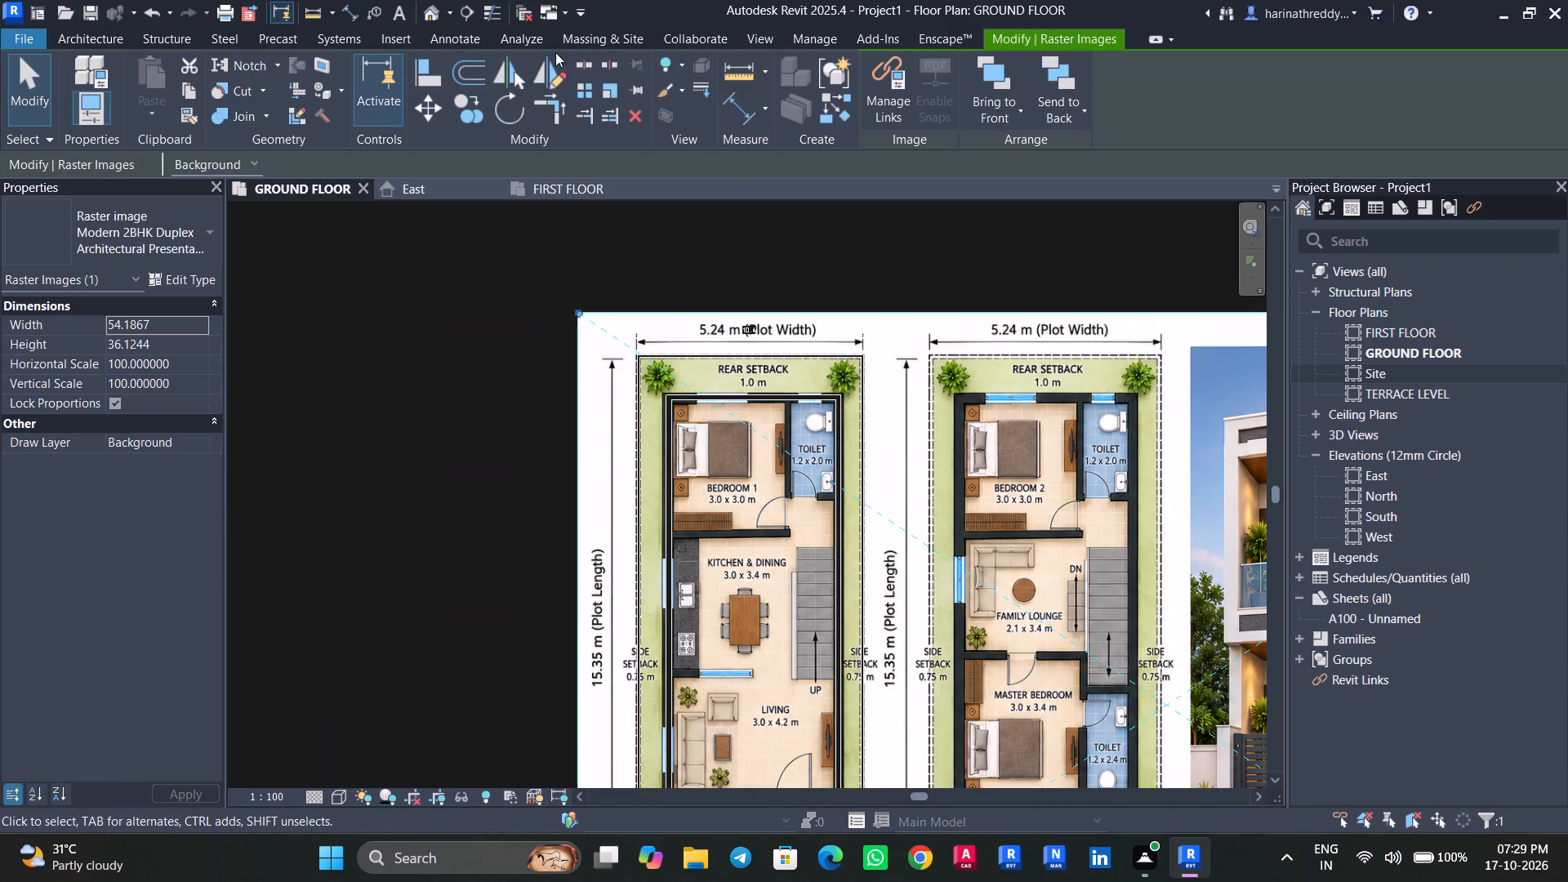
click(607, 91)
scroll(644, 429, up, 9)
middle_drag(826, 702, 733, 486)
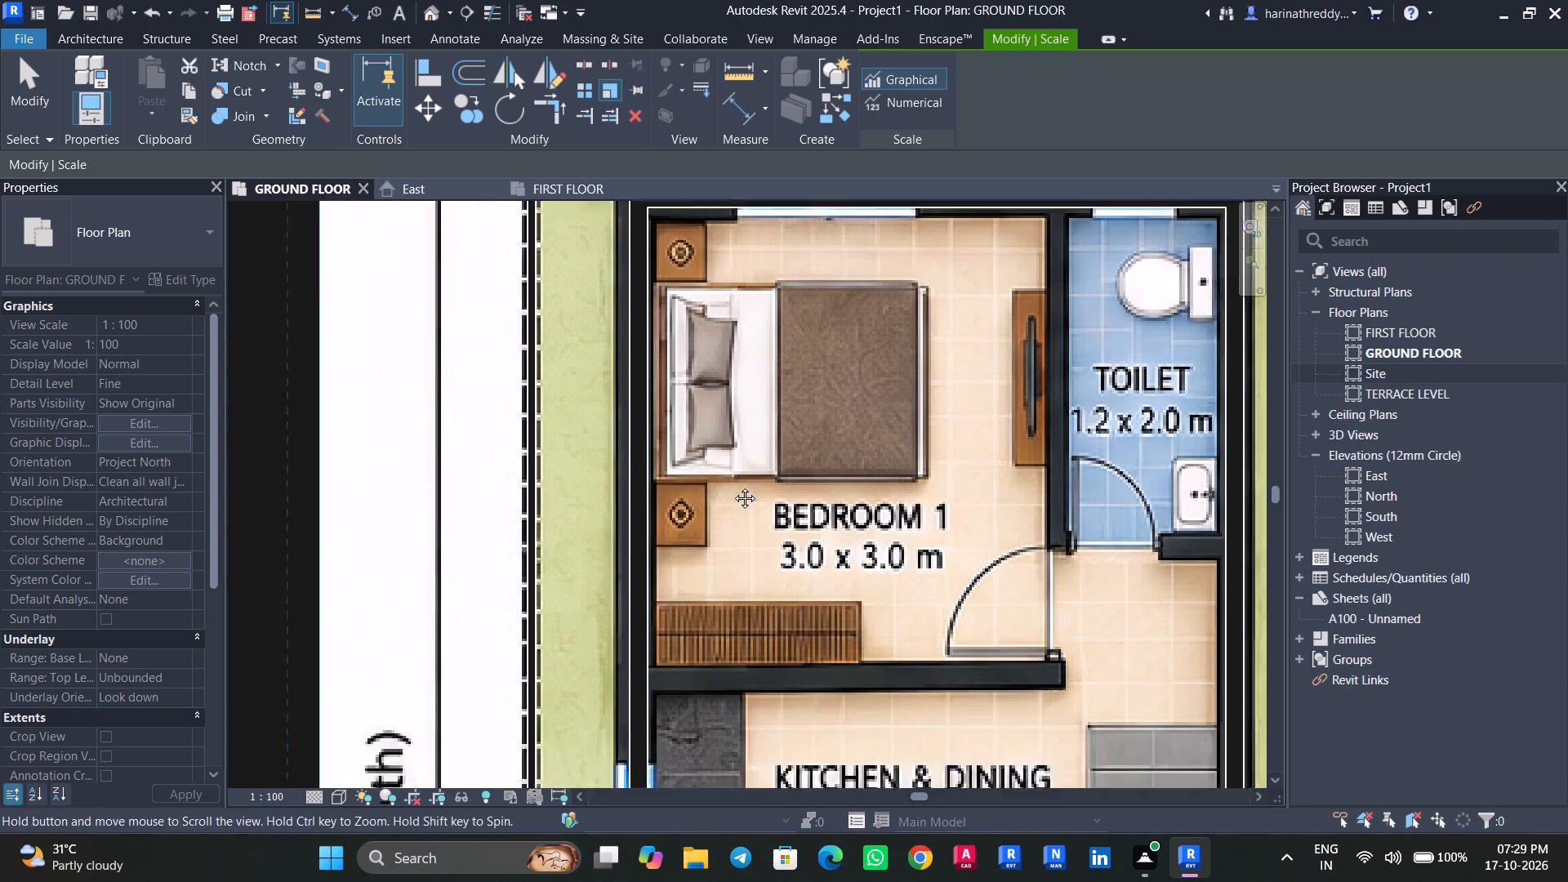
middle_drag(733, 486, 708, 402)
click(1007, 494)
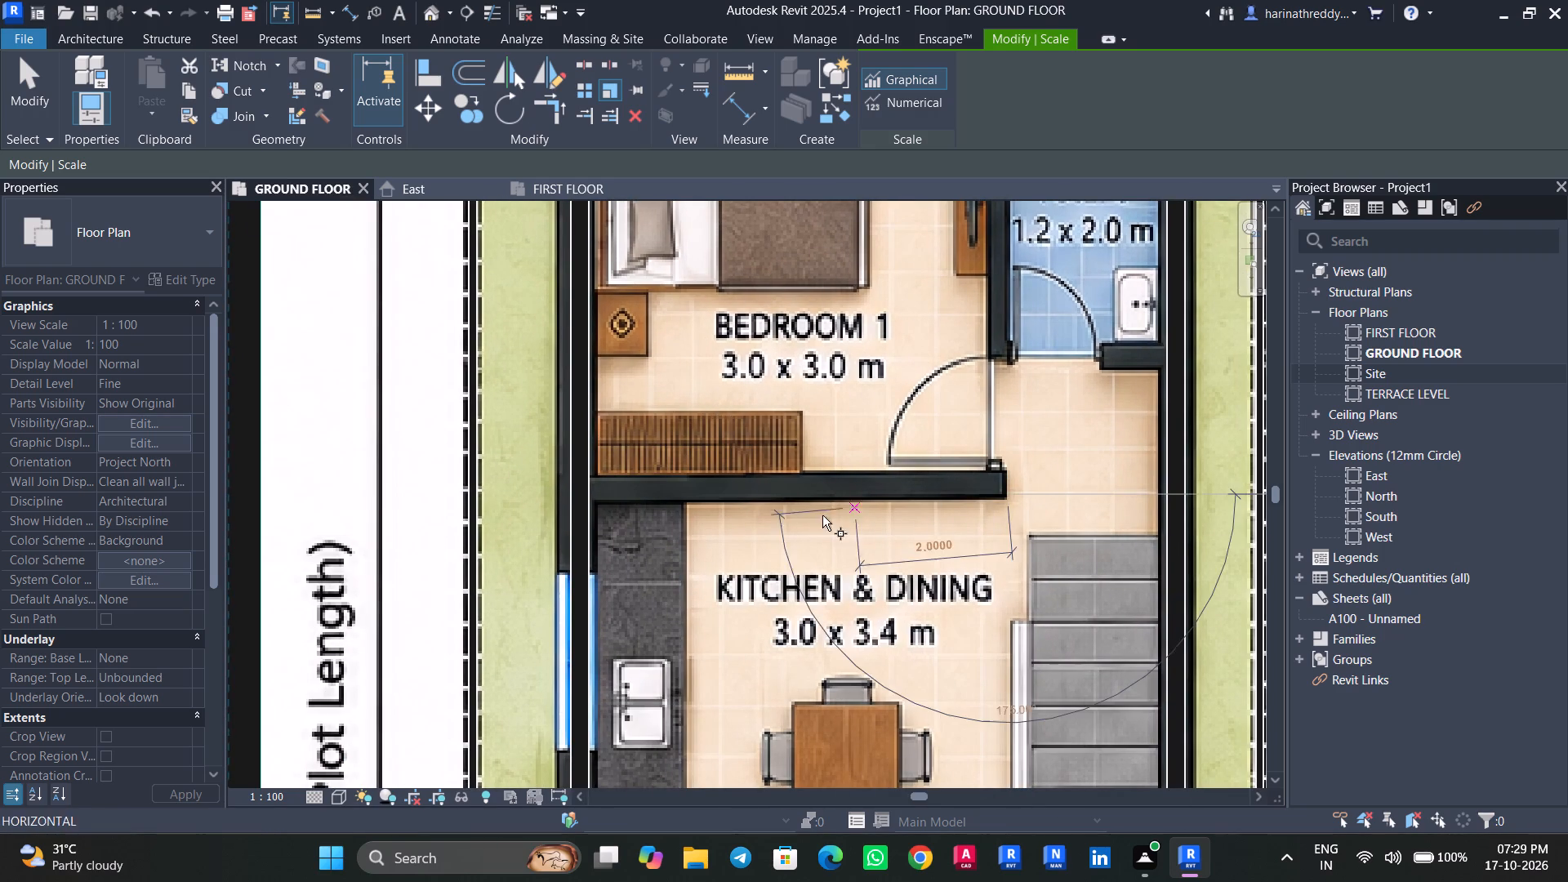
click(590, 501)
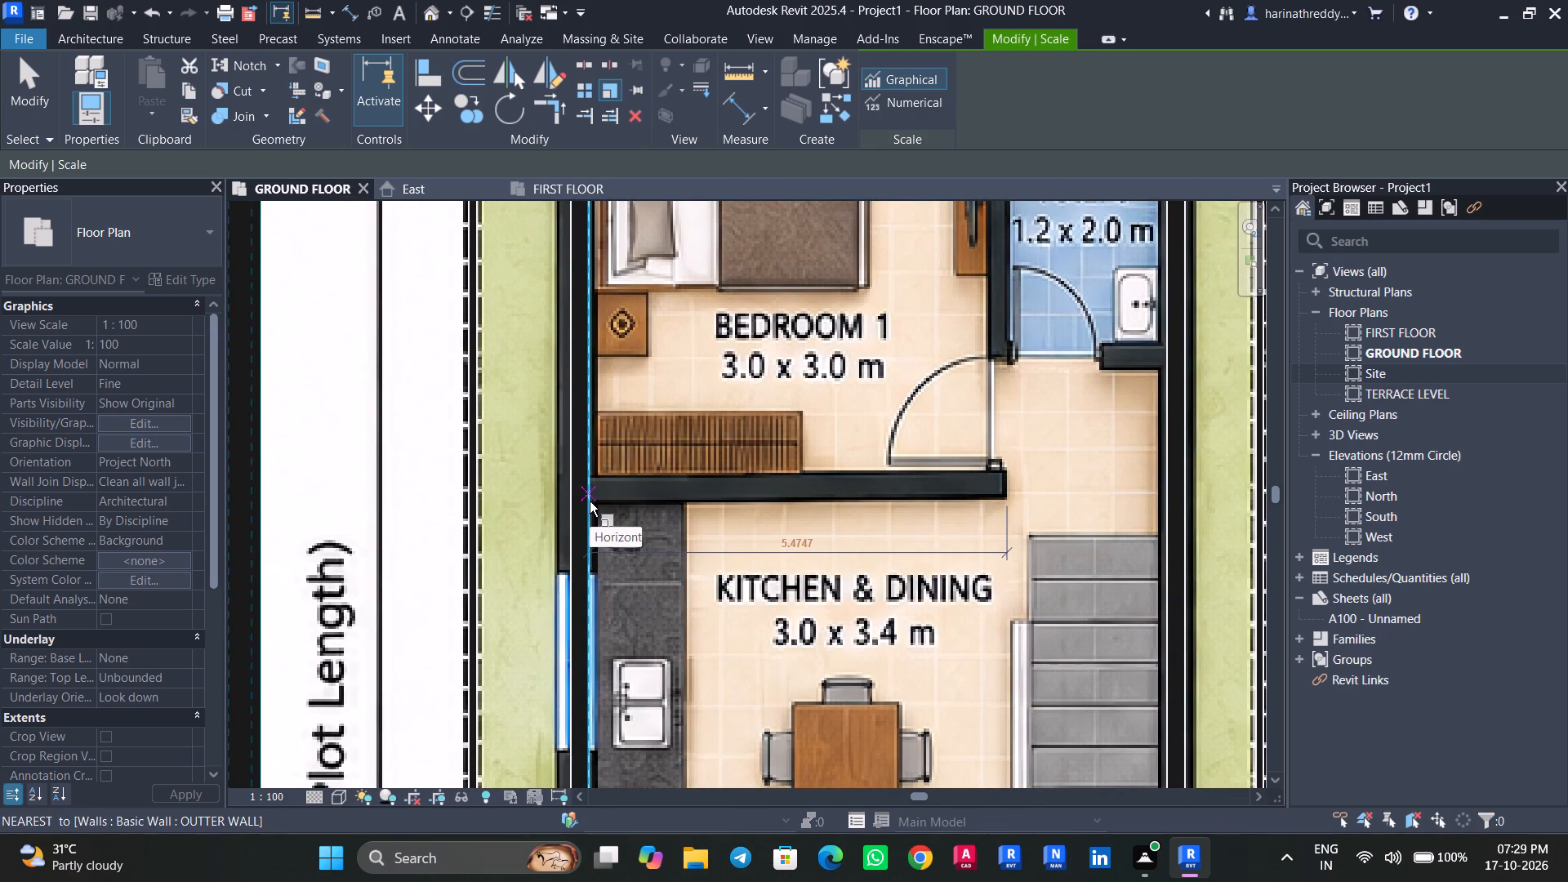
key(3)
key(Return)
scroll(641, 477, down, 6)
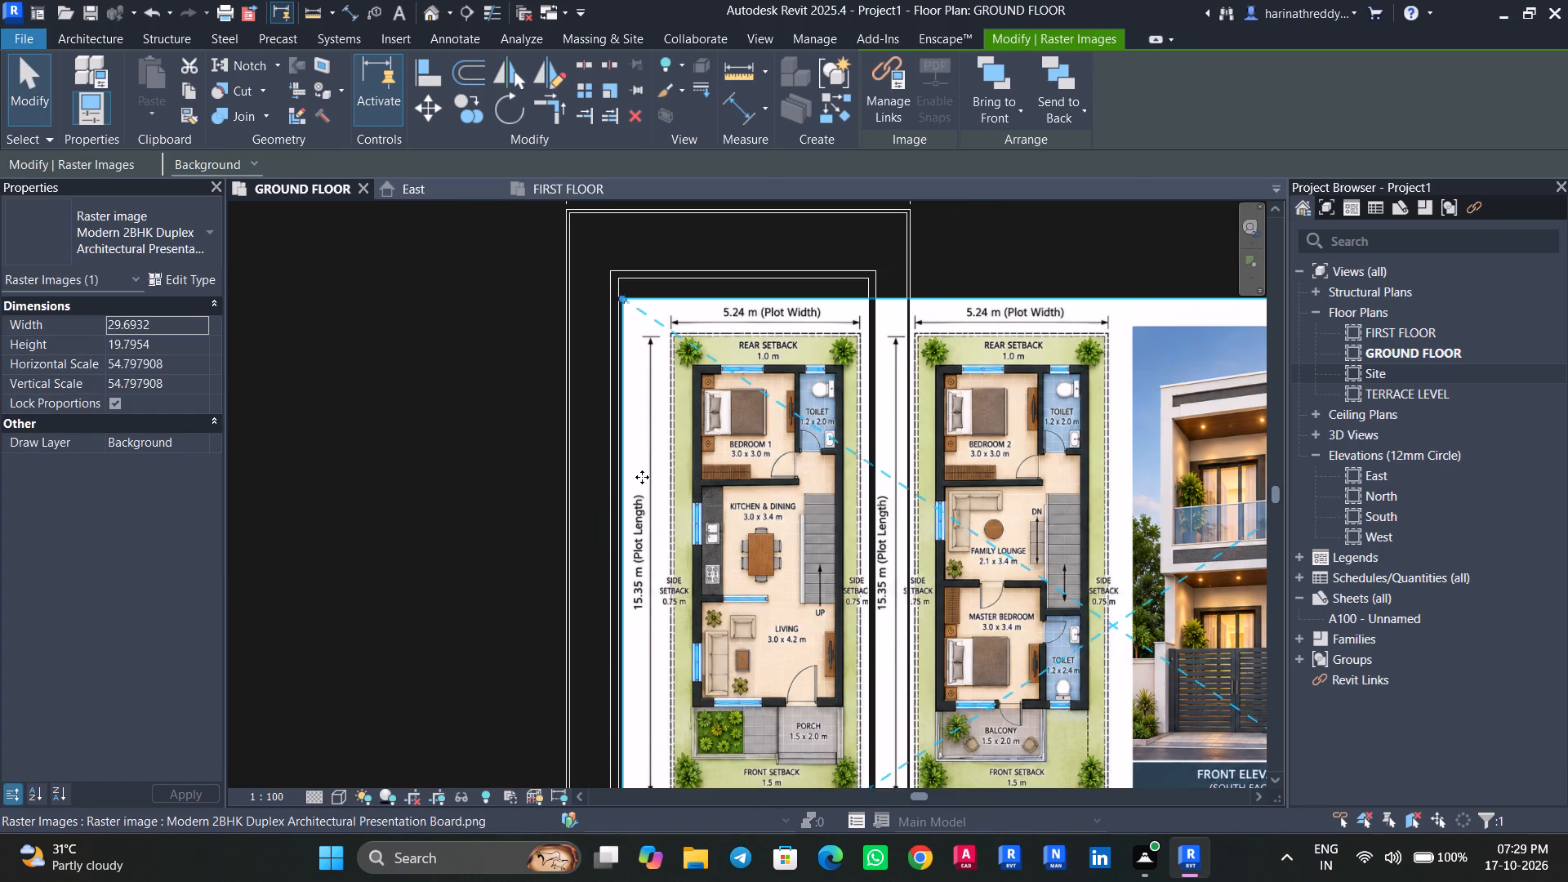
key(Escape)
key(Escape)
Delete all traced ground floor house walls, the plot boundary walls and the plot width dimension, keeping the reference board image.
scroll(568, 191, down, 3)
scroll(541, 315, down, 3)
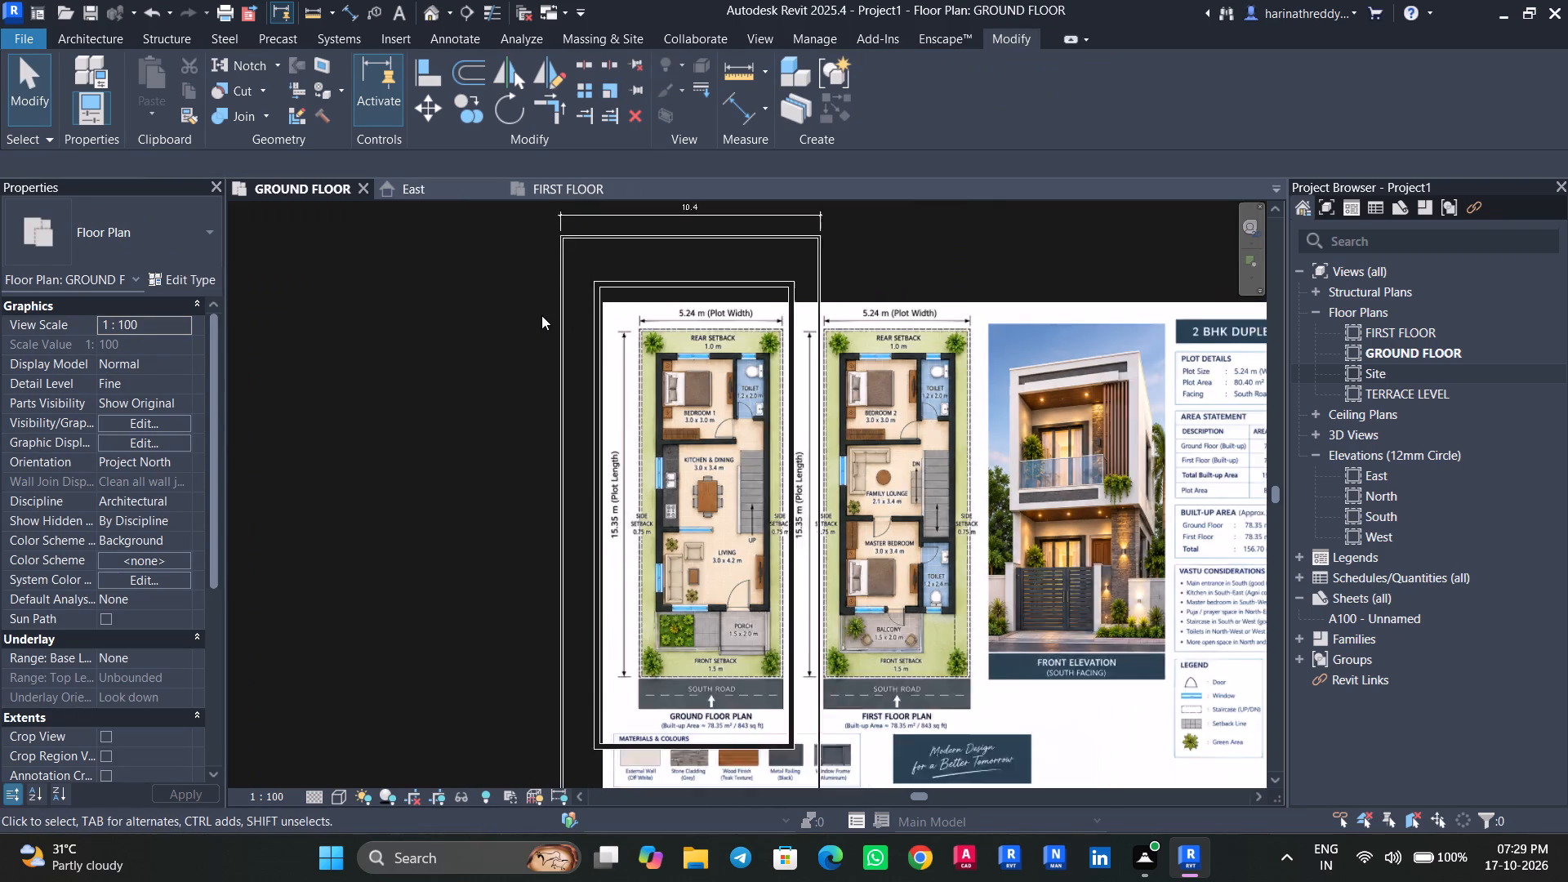
middle_drag(541, 315, 585, 373)
drag(539, 249, 991, 800)
middle_drag(955, 671, 914, 435)
key(Delete)
scroll(846, 457, down, 2)
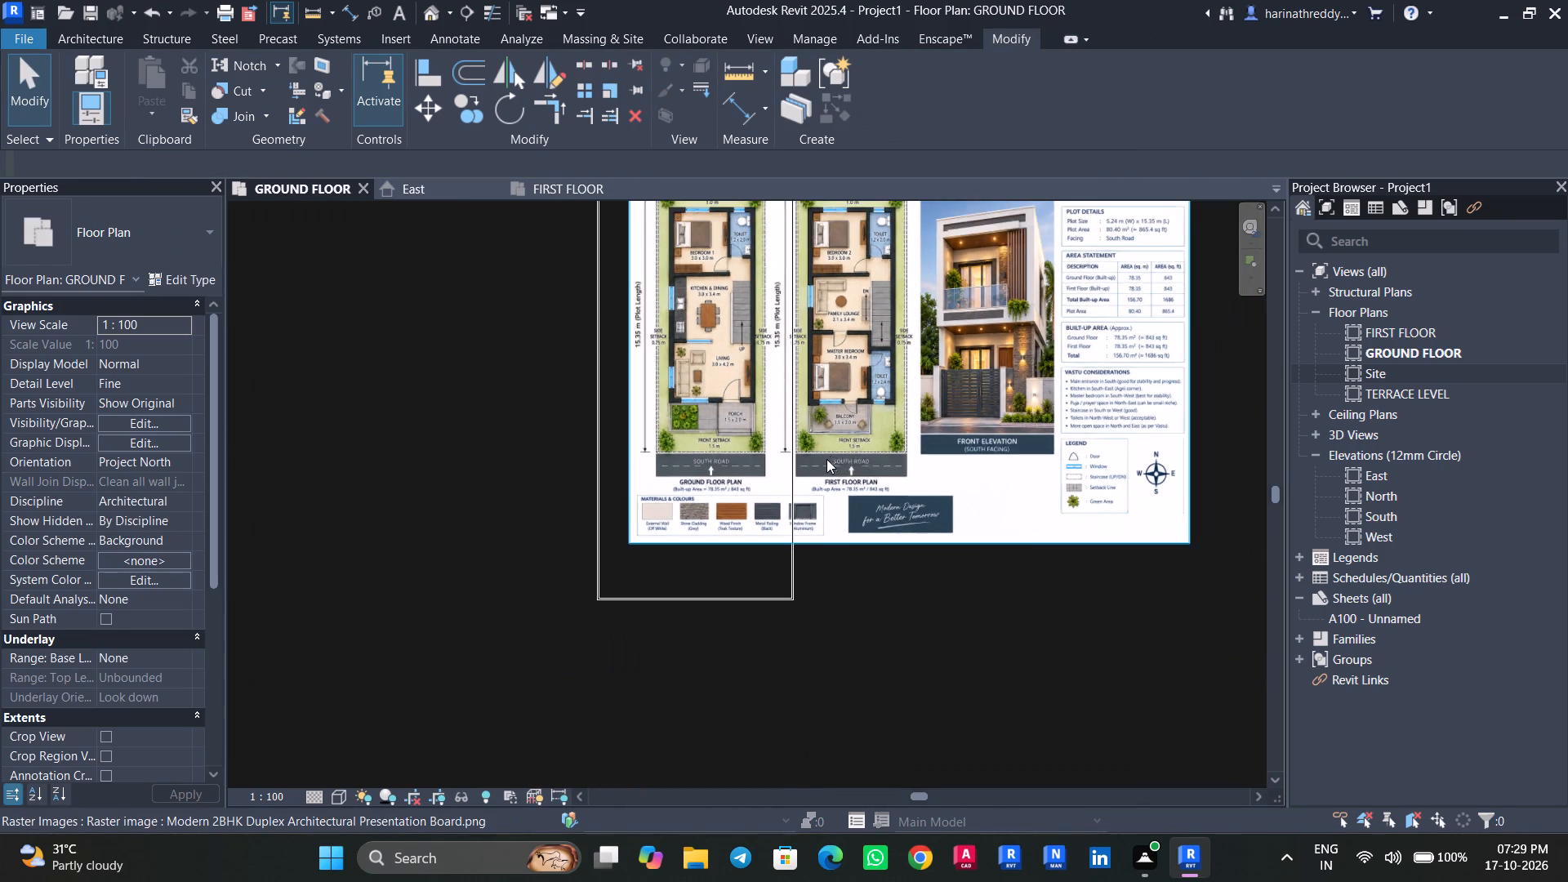
middle_drag(848, 479, 894, 652)
drag(634, 262, 966, 804)
key(Delete)
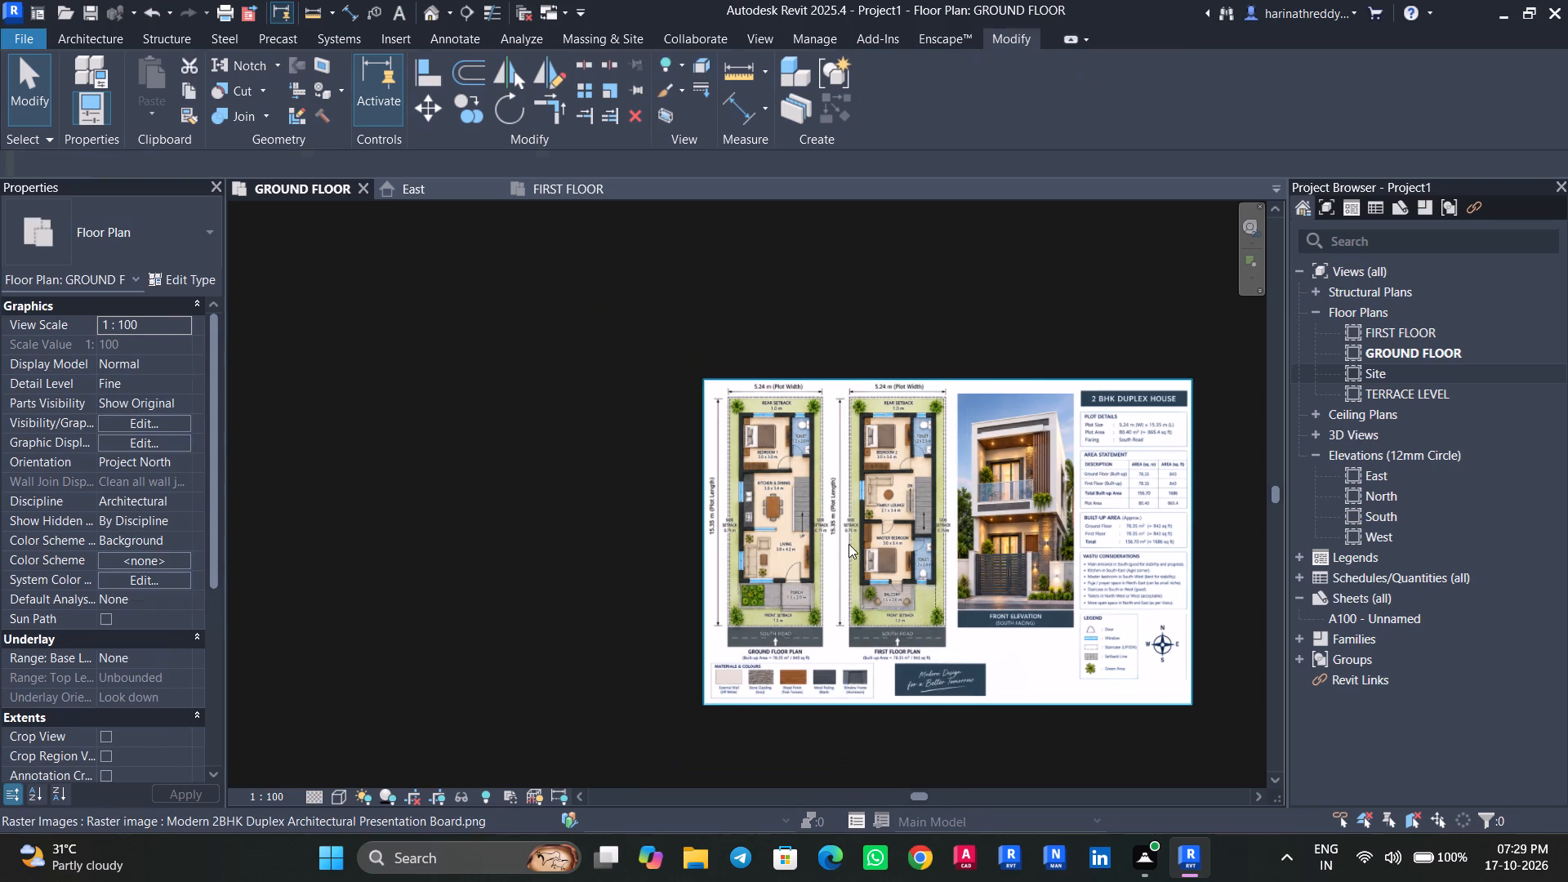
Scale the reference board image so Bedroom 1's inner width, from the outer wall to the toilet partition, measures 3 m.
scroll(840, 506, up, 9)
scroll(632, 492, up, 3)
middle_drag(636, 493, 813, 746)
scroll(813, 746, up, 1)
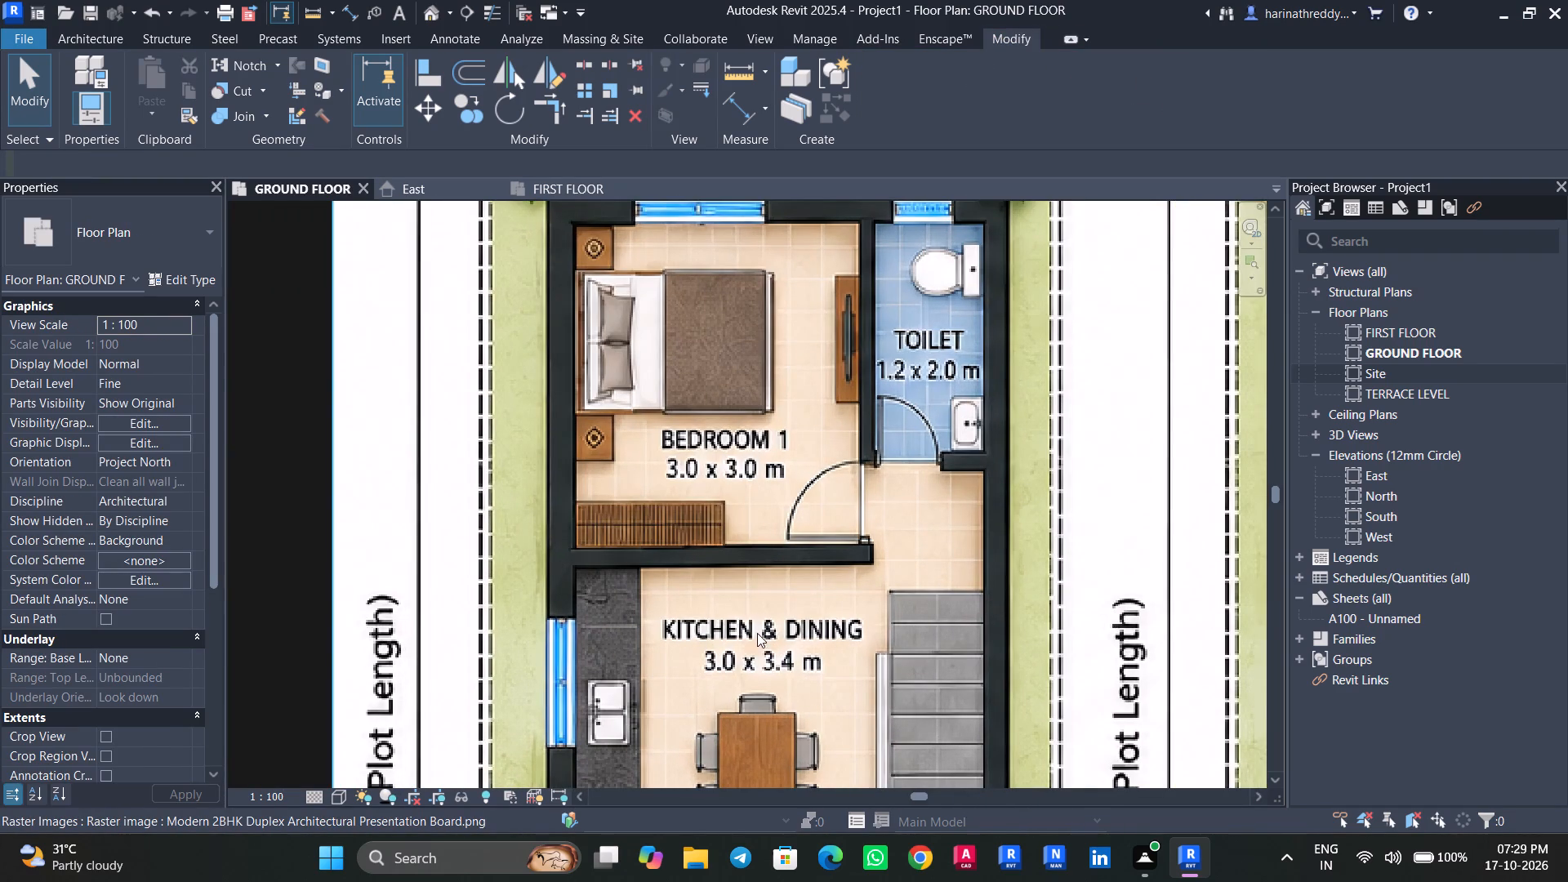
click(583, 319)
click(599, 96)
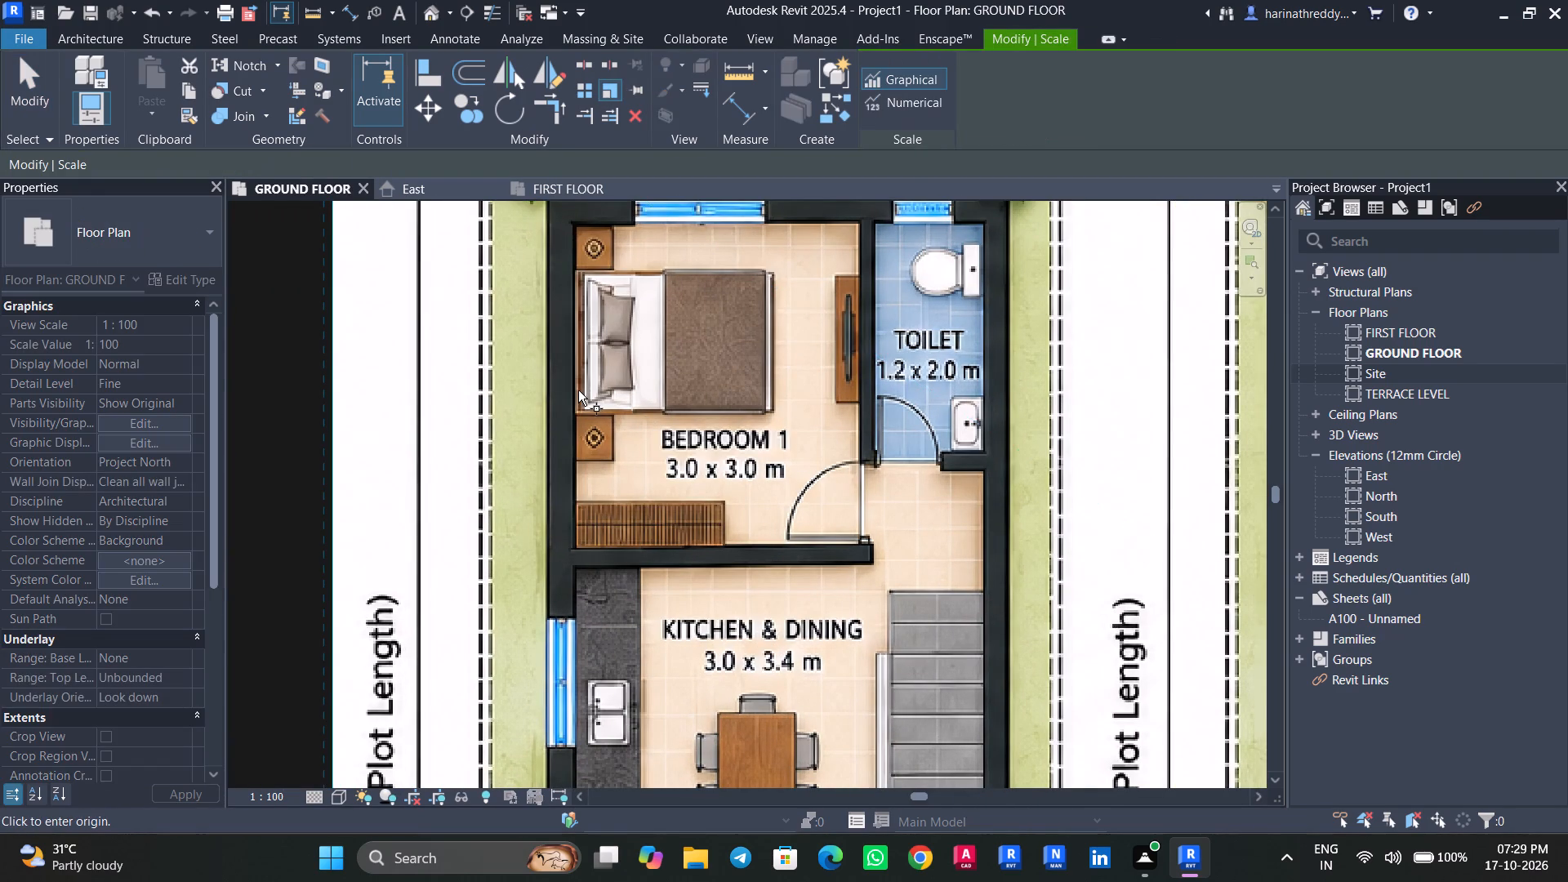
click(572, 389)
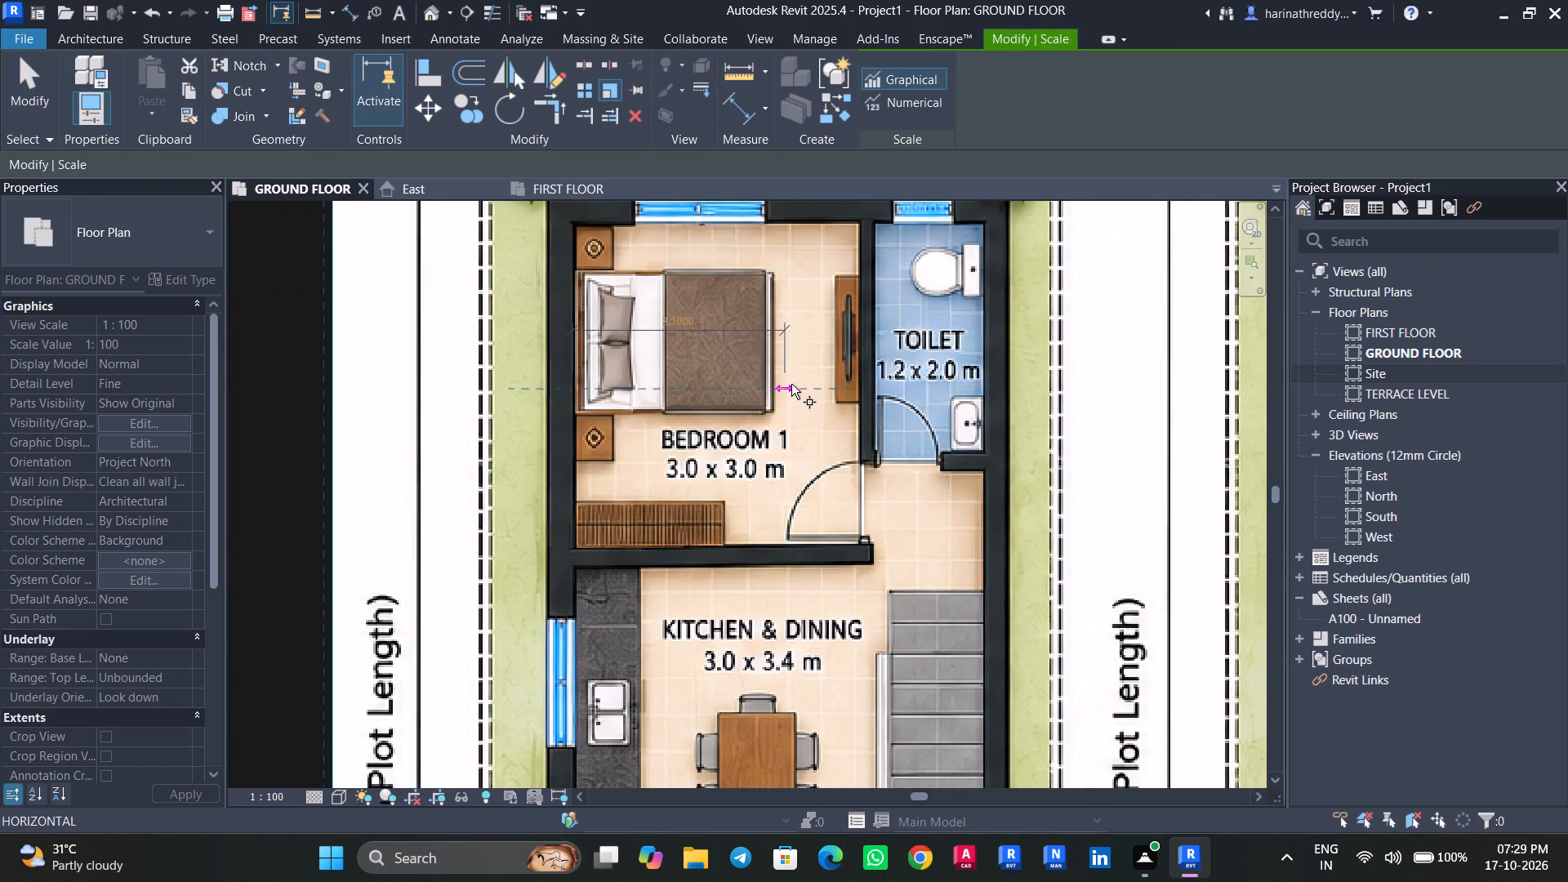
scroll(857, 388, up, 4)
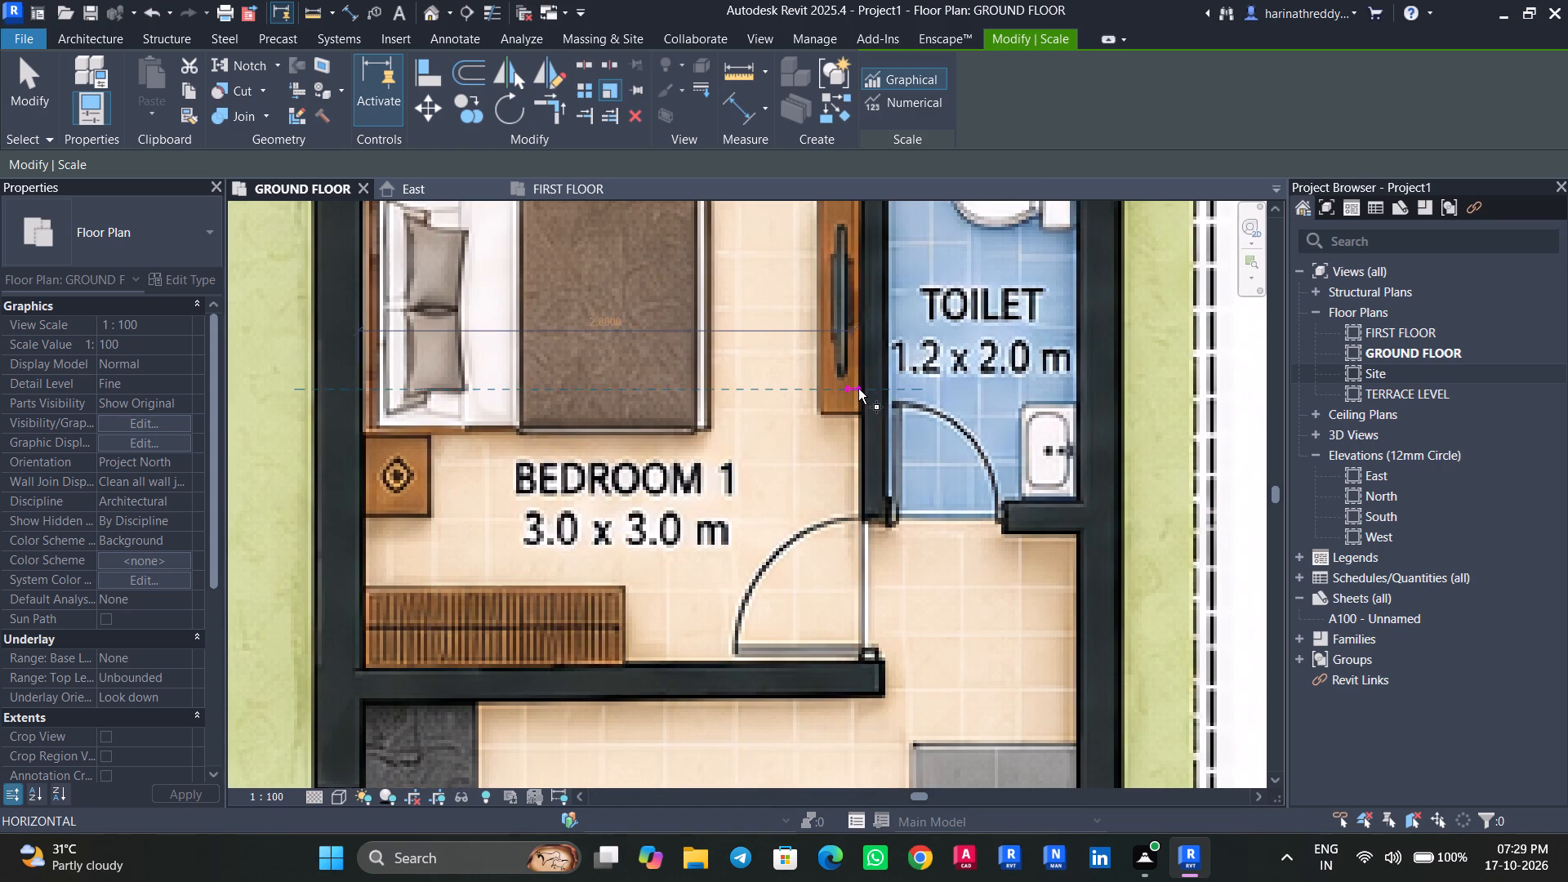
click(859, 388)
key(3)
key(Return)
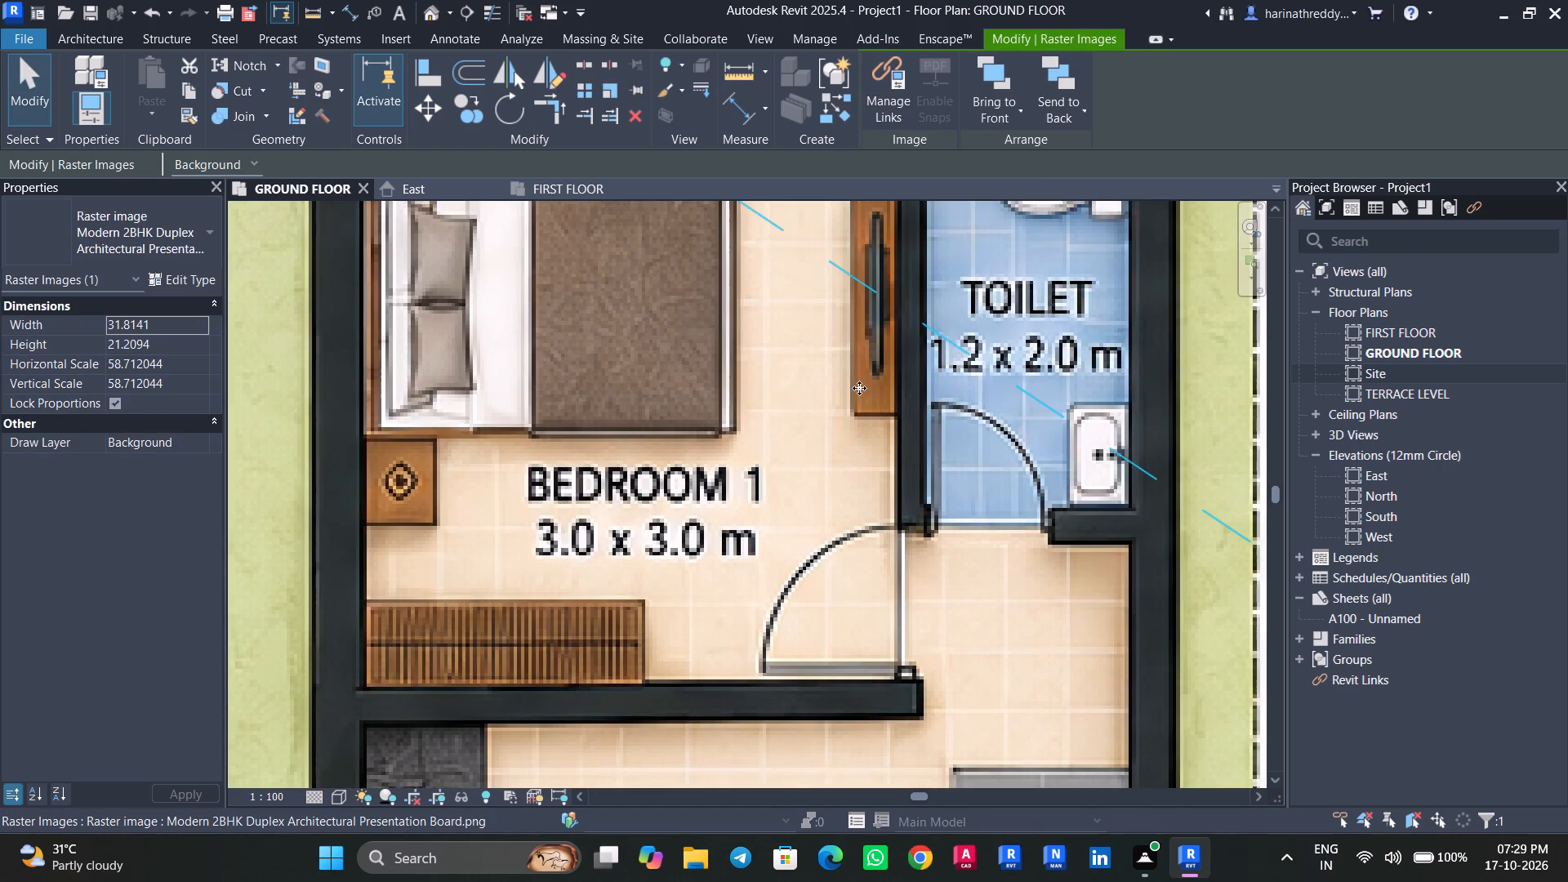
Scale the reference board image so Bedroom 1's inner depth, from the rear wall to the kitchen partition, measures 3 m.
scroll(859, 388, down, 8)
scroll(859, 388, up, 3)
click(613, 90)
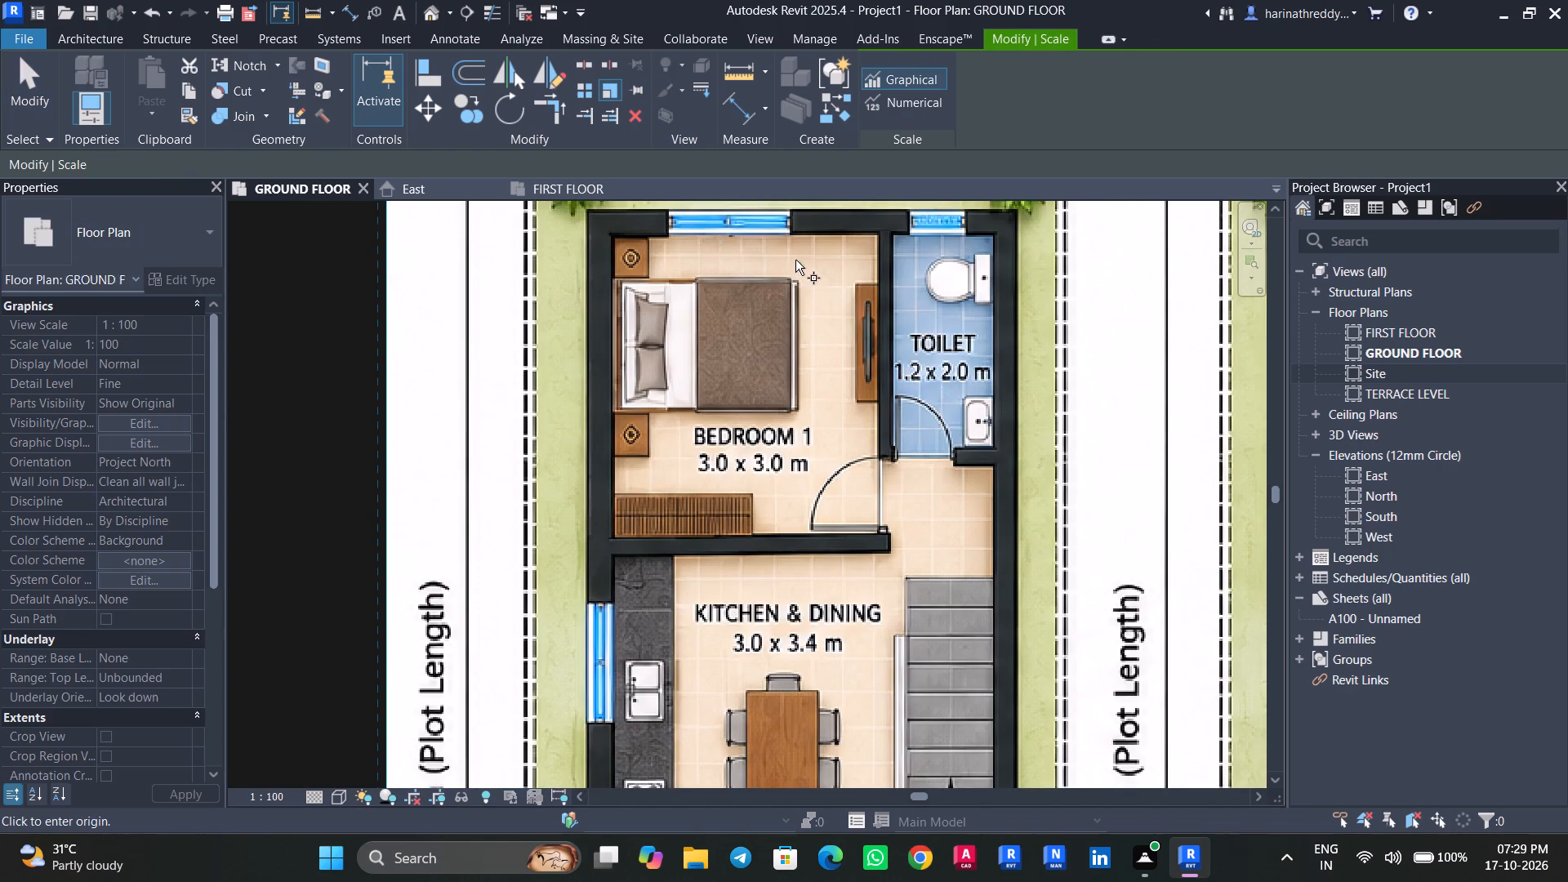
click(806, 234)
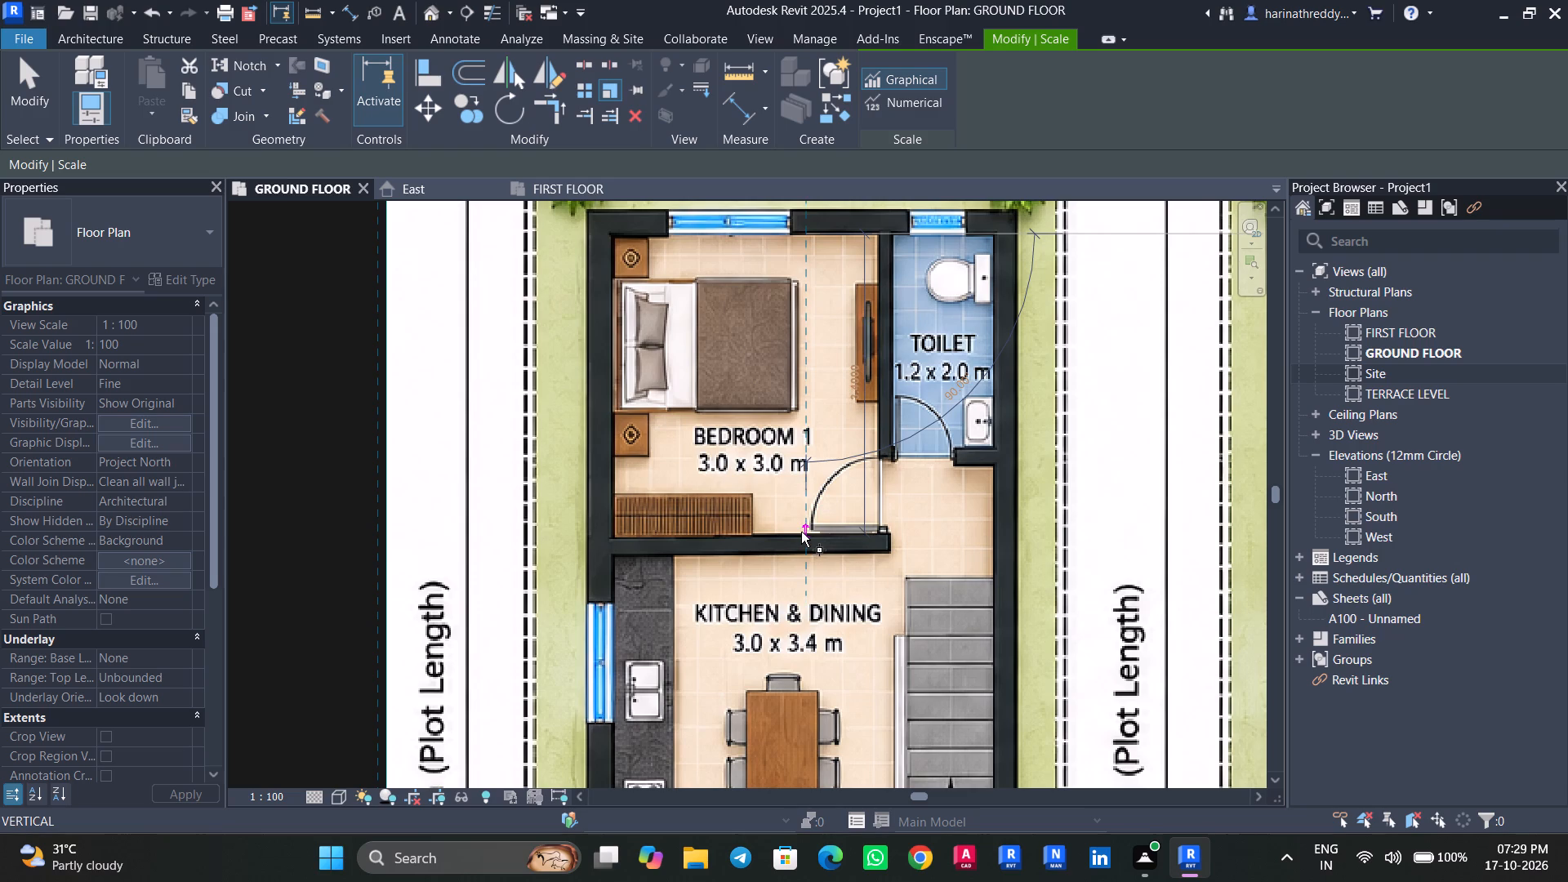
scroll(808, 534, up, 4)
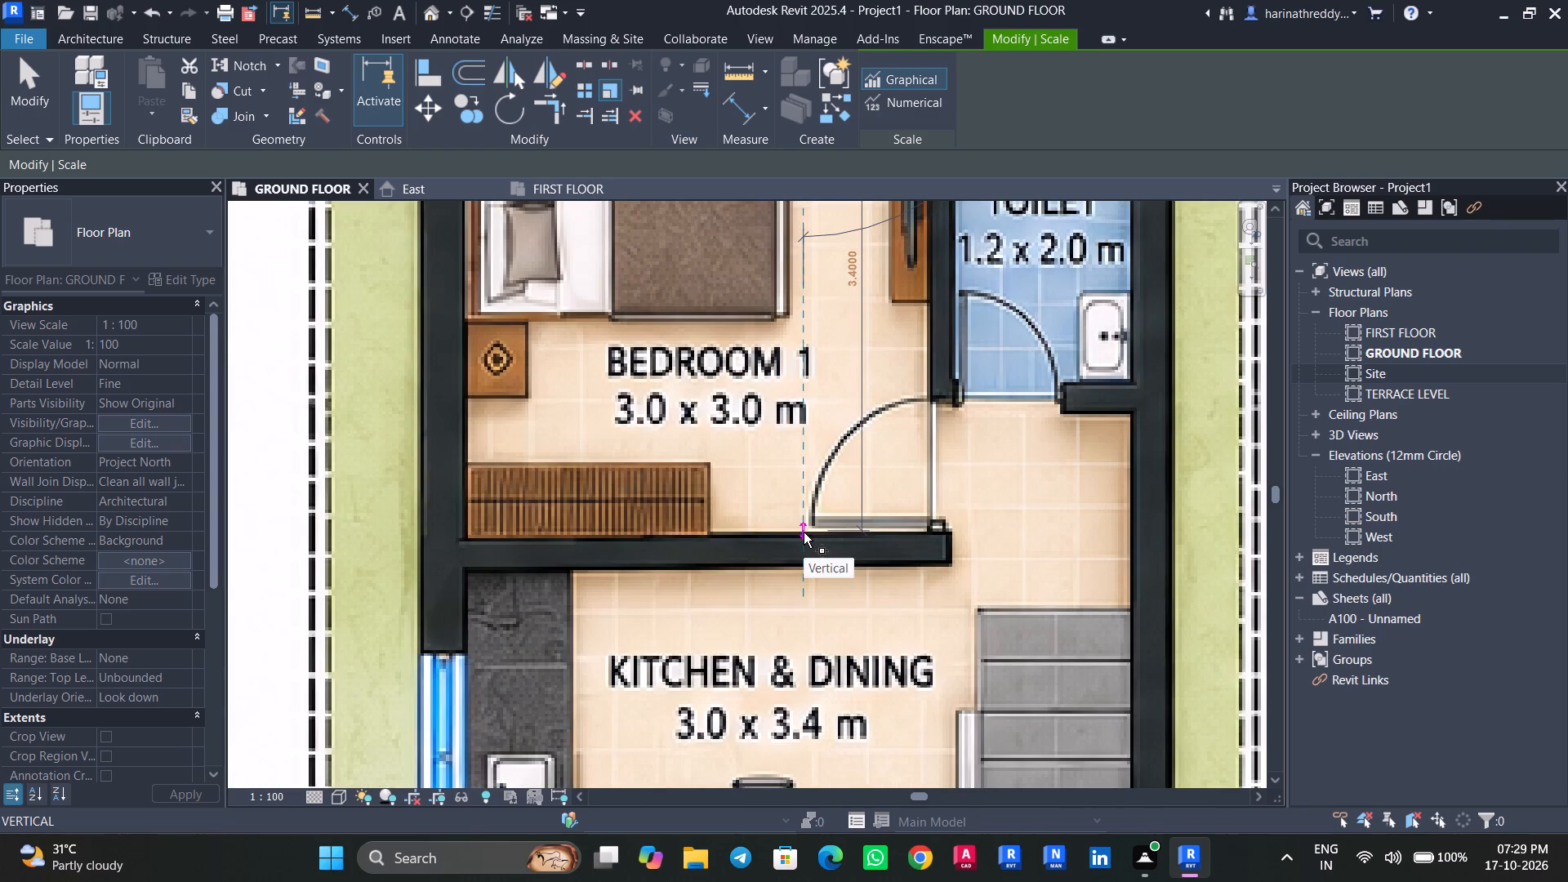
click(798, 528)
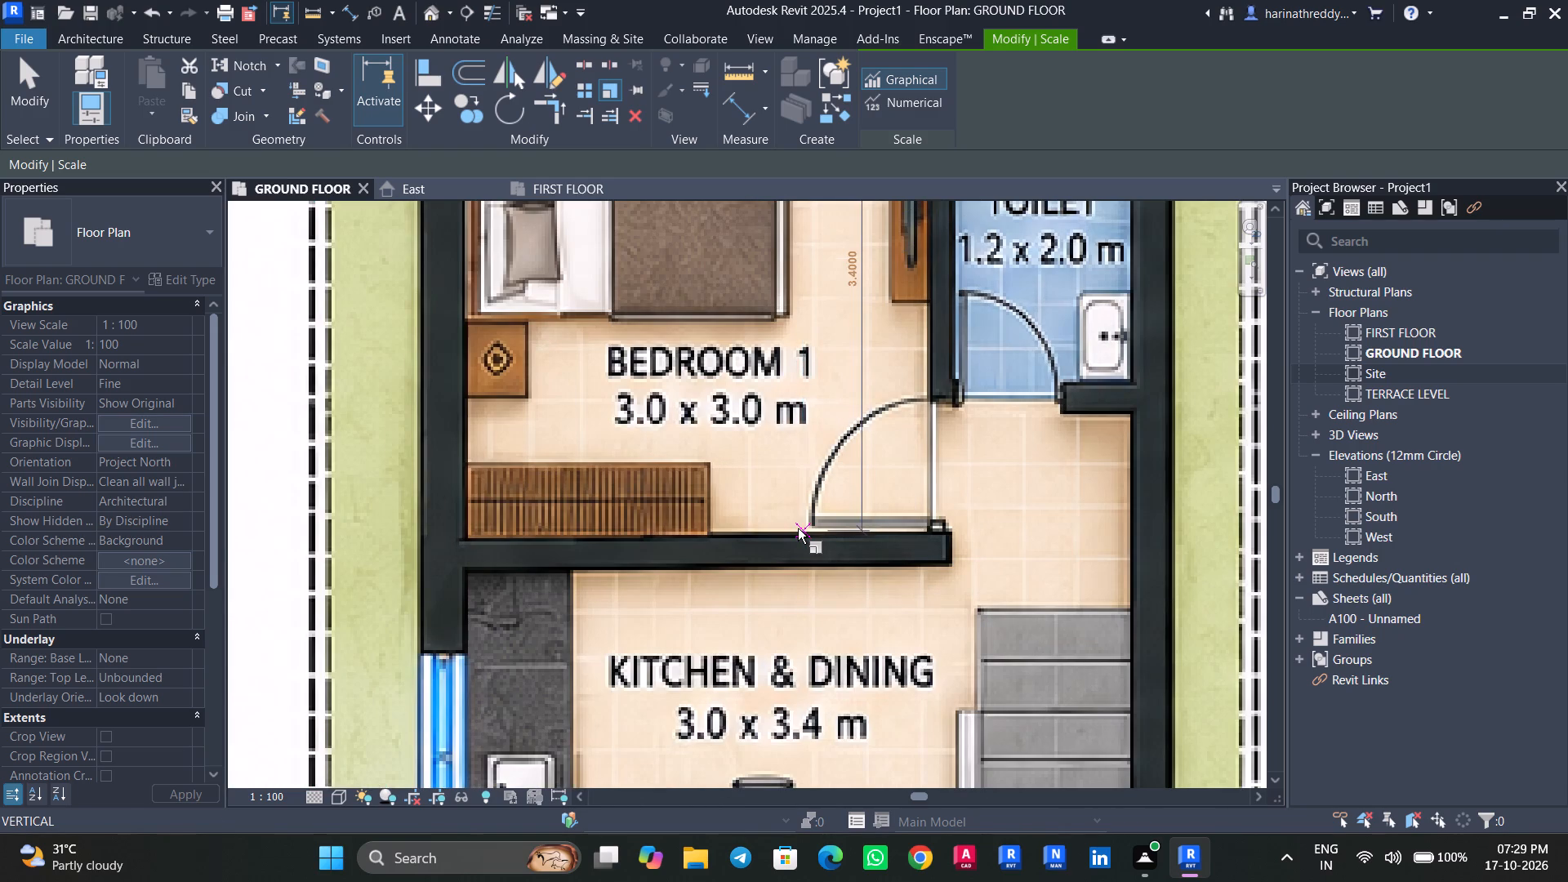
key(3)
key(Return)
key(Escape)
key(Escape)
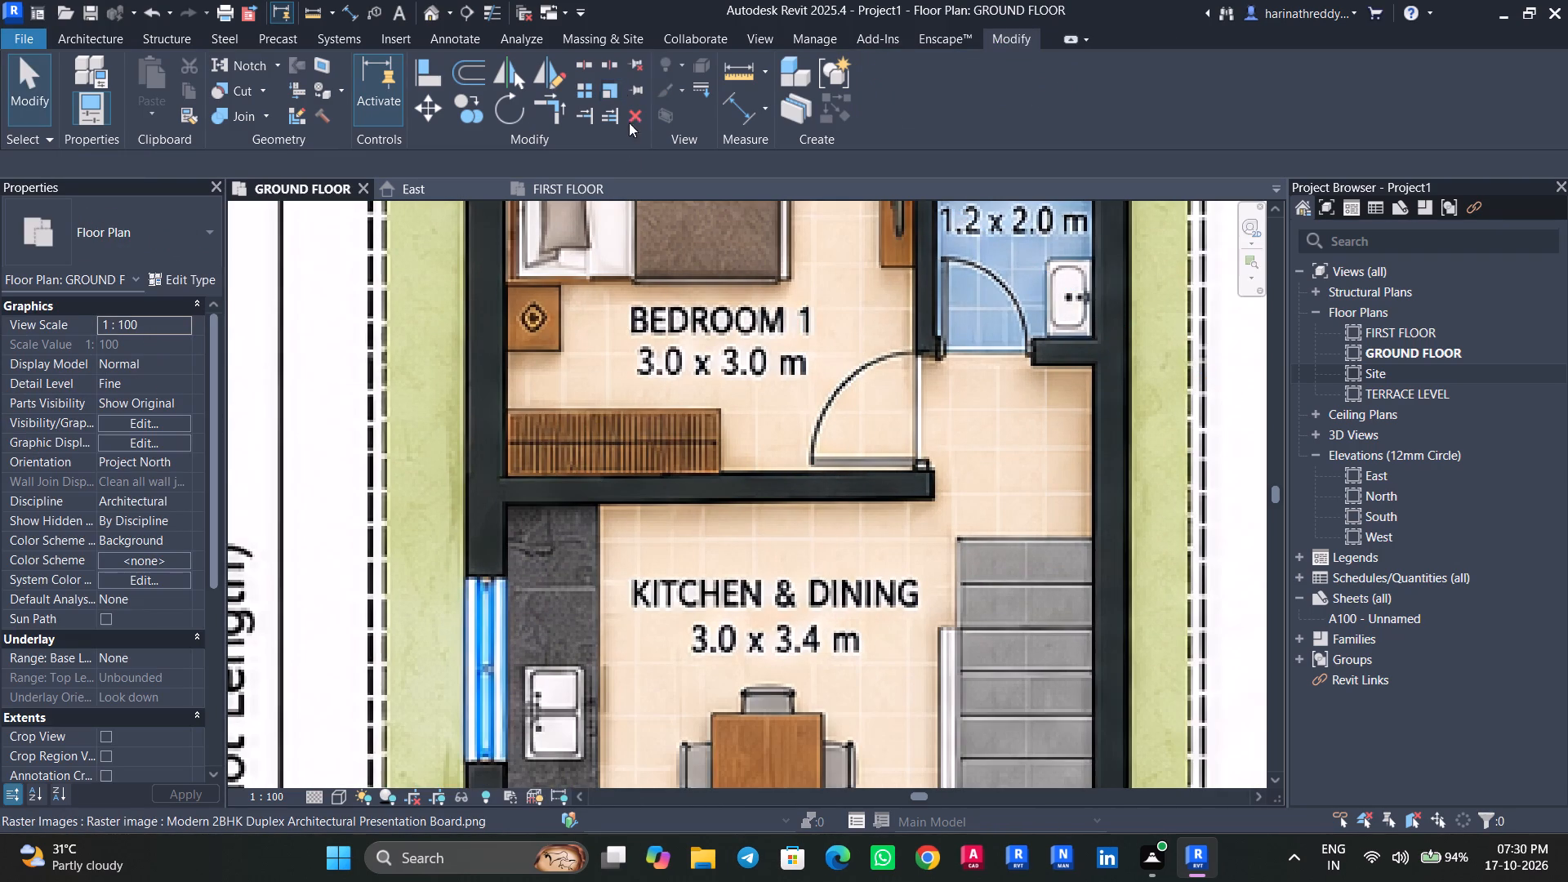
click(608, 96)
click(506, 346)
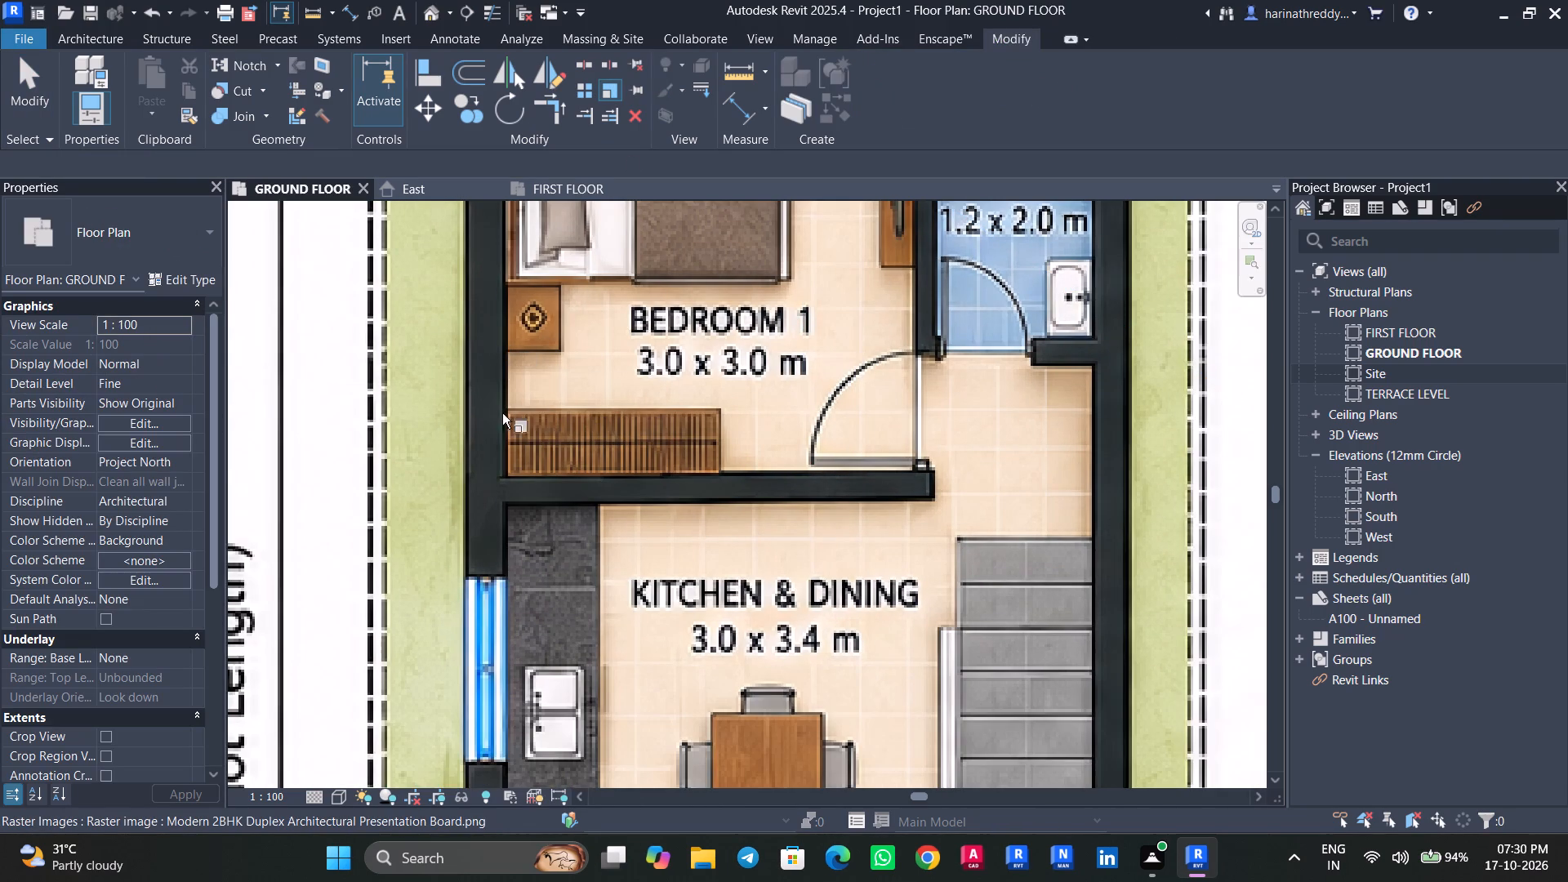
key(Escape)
Rescale the reference board image to a 3 m inner width for Bedroom 1, between the outer wall and toilet partition faces.
click(618, 370)
click(604, 91)
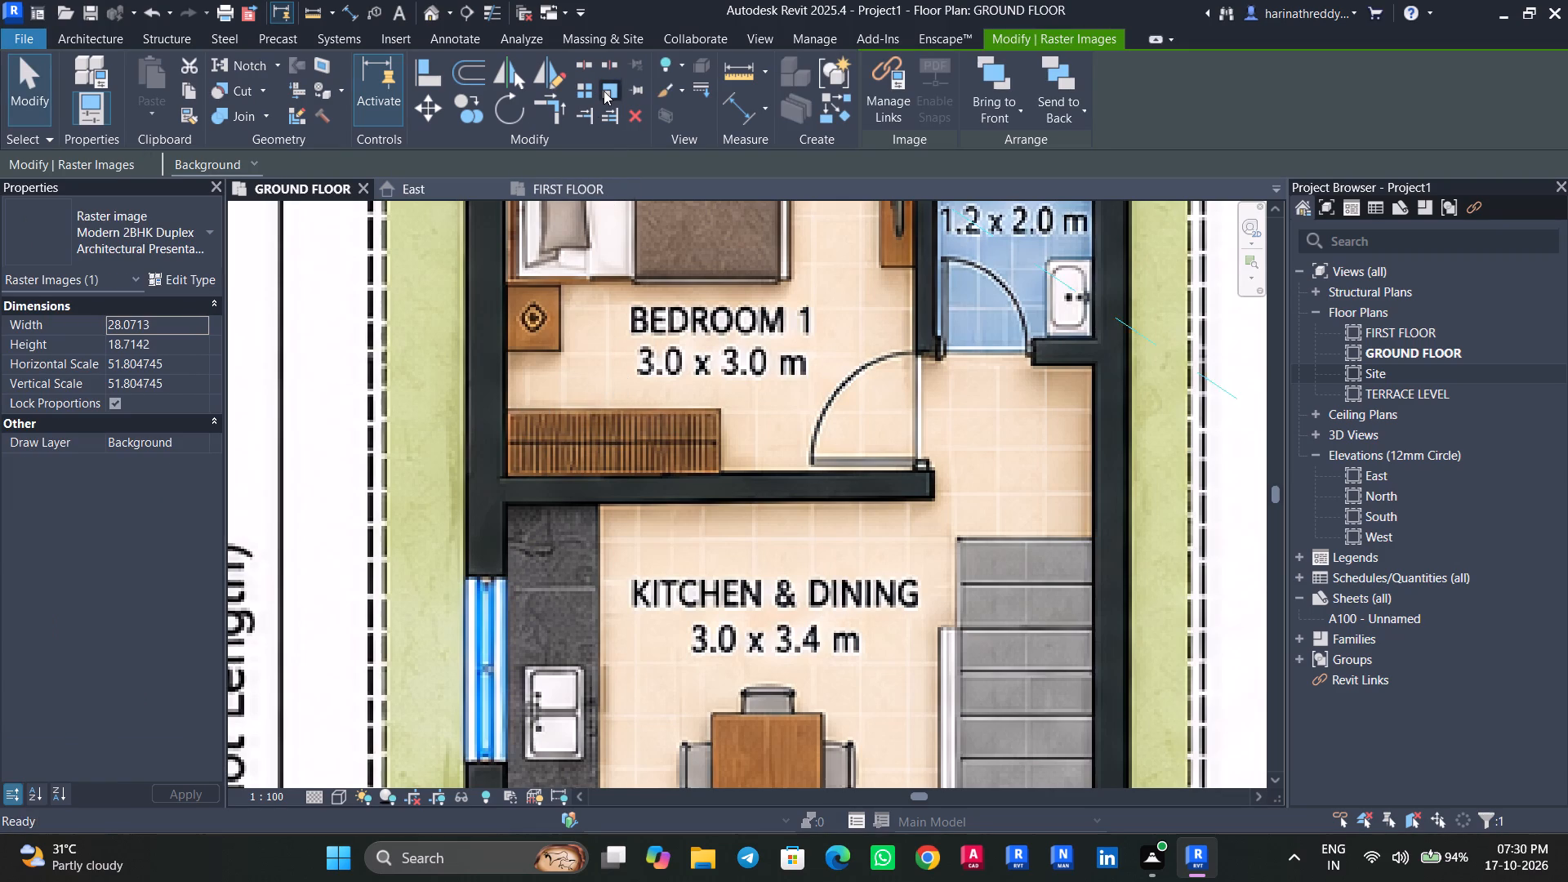
click(501, 374)
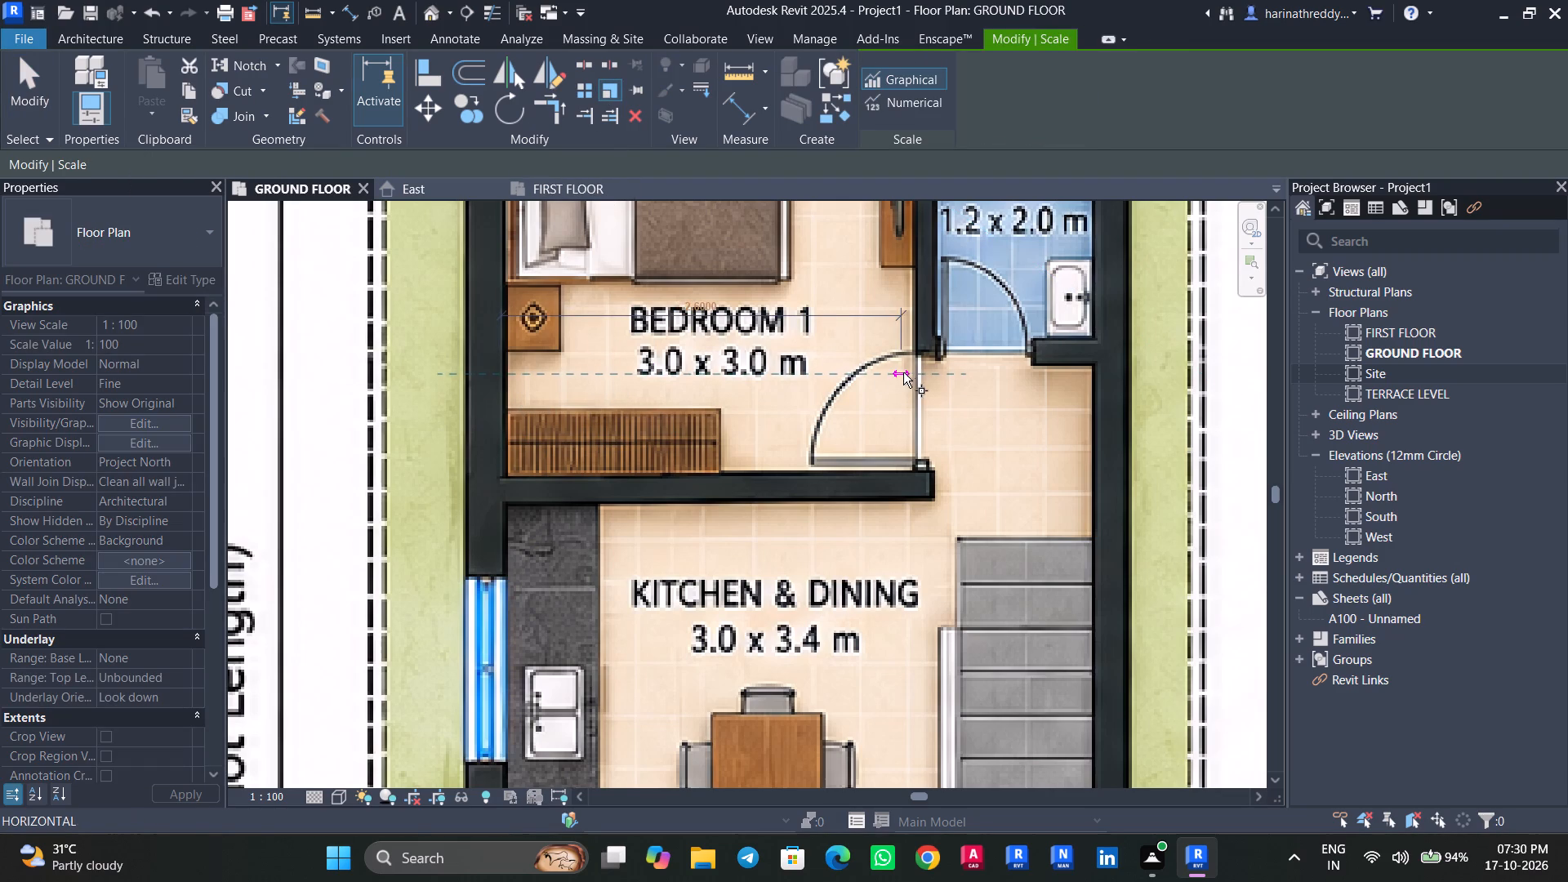
key(Escape)
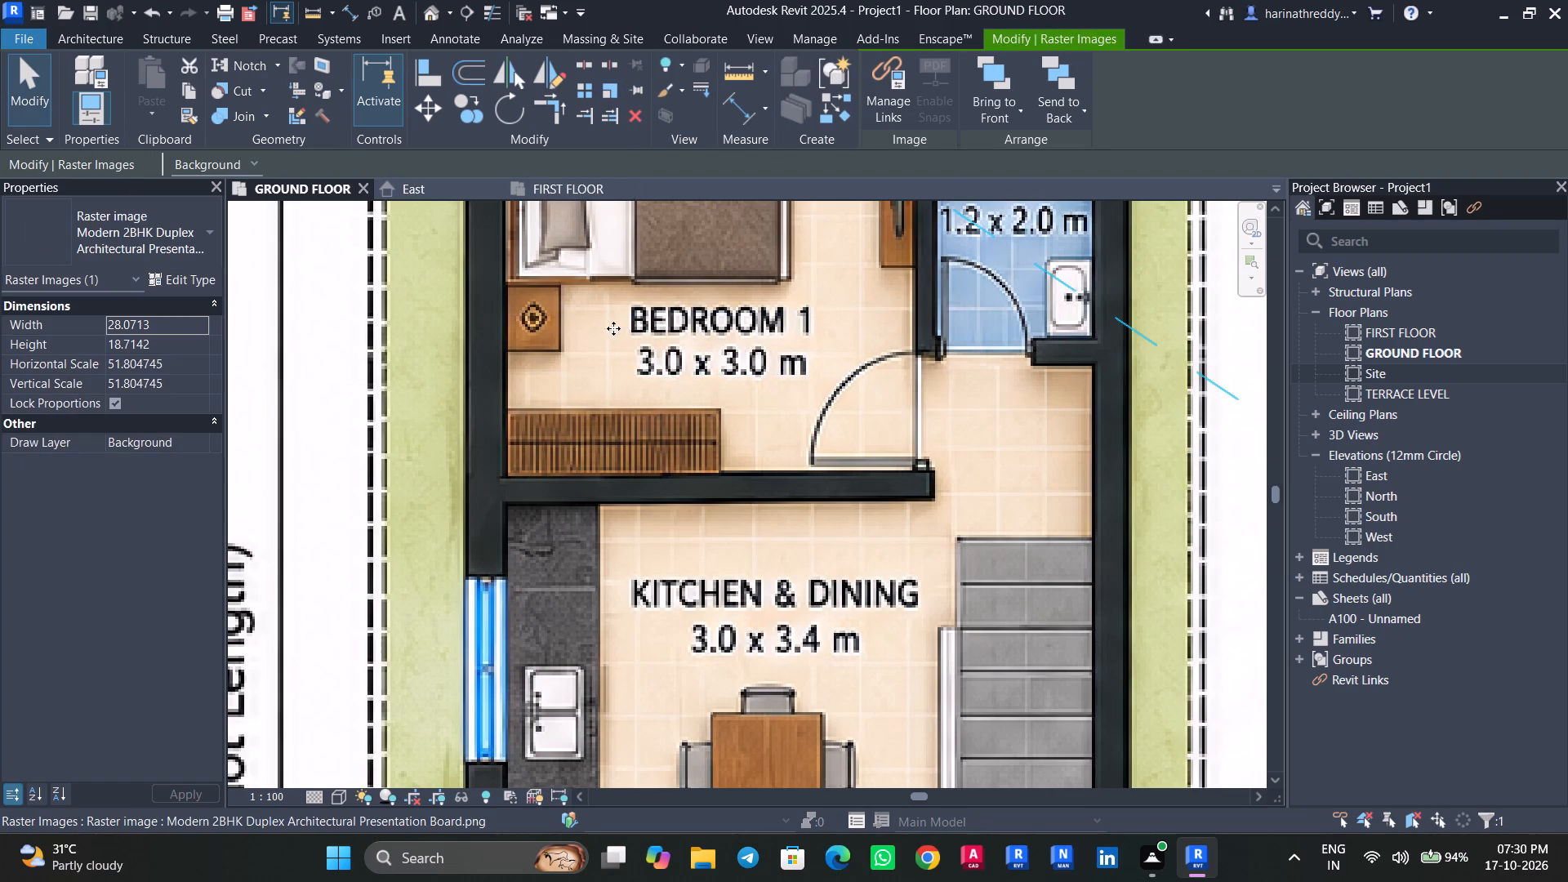
click(603, 89)
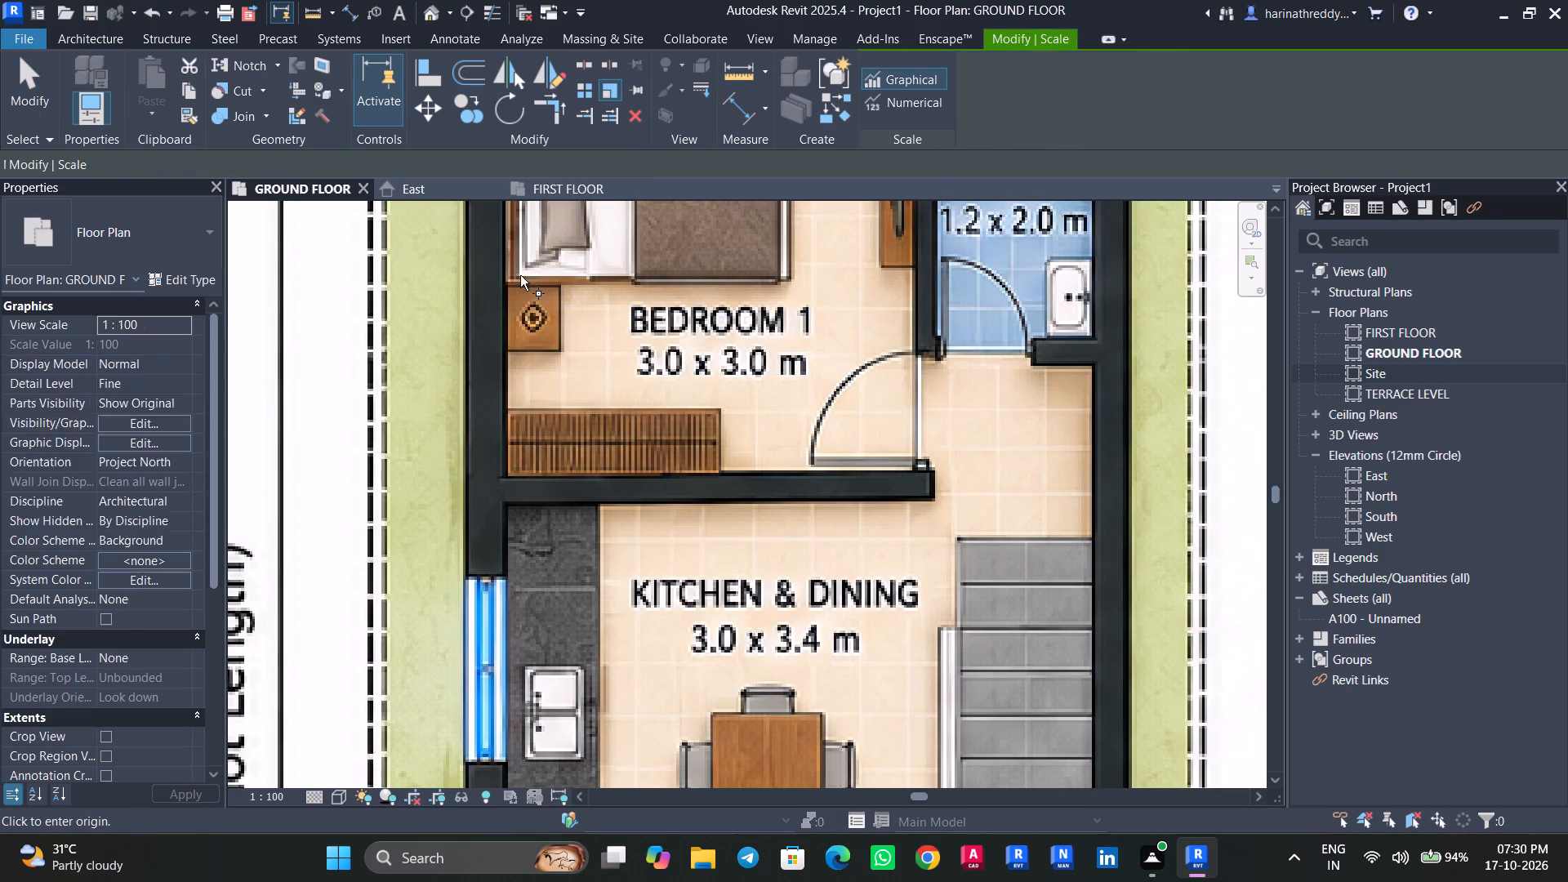
click(501, 267)
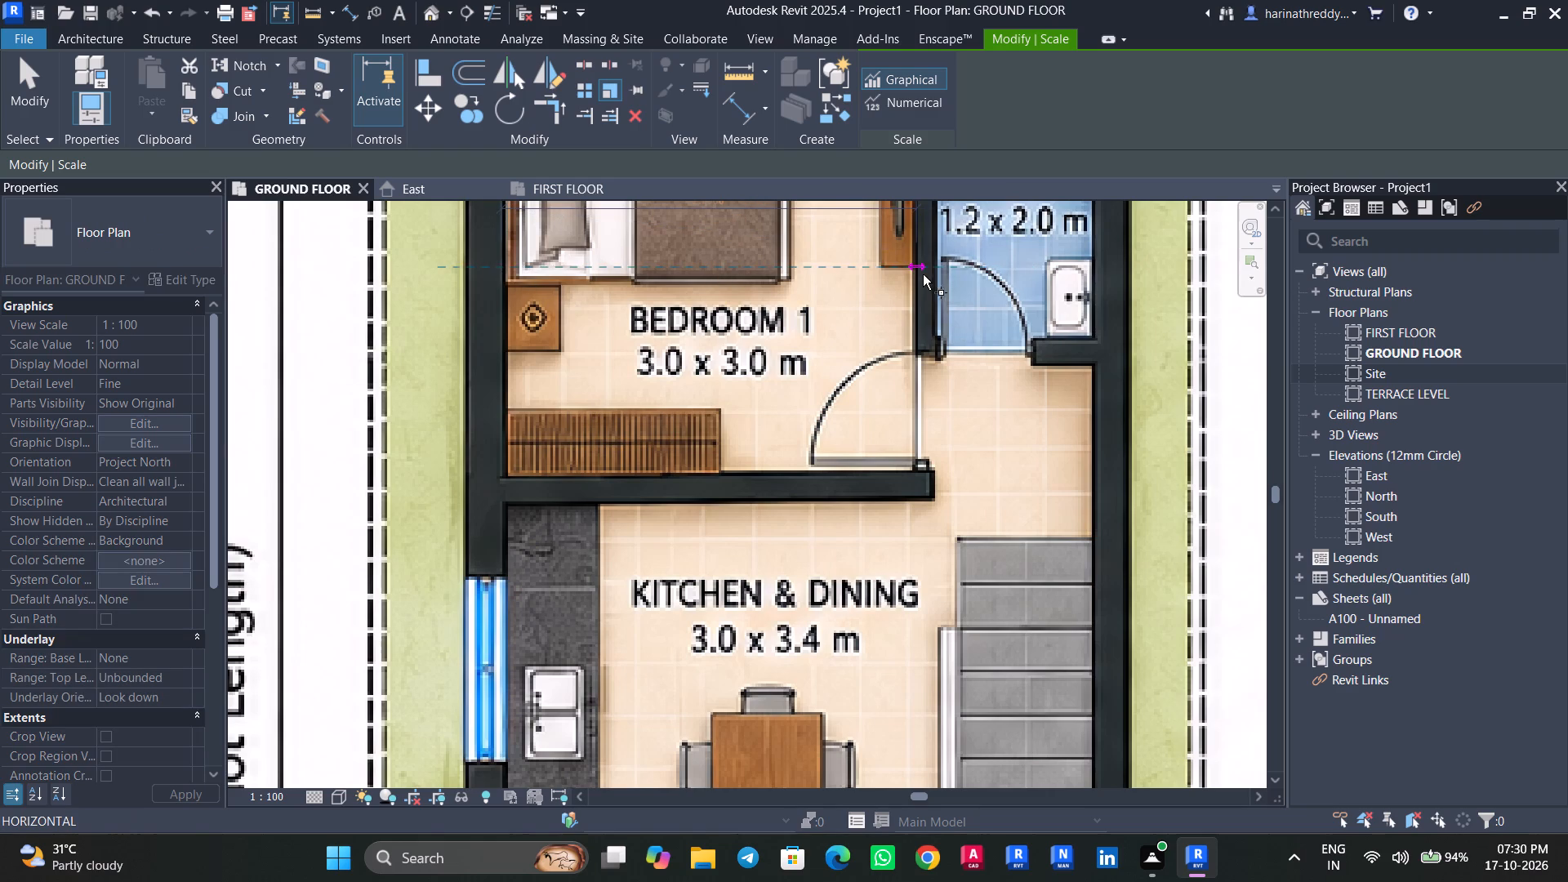
scroll(914, 272, down, 1)
middle_drag(914, 272, 940, 393)
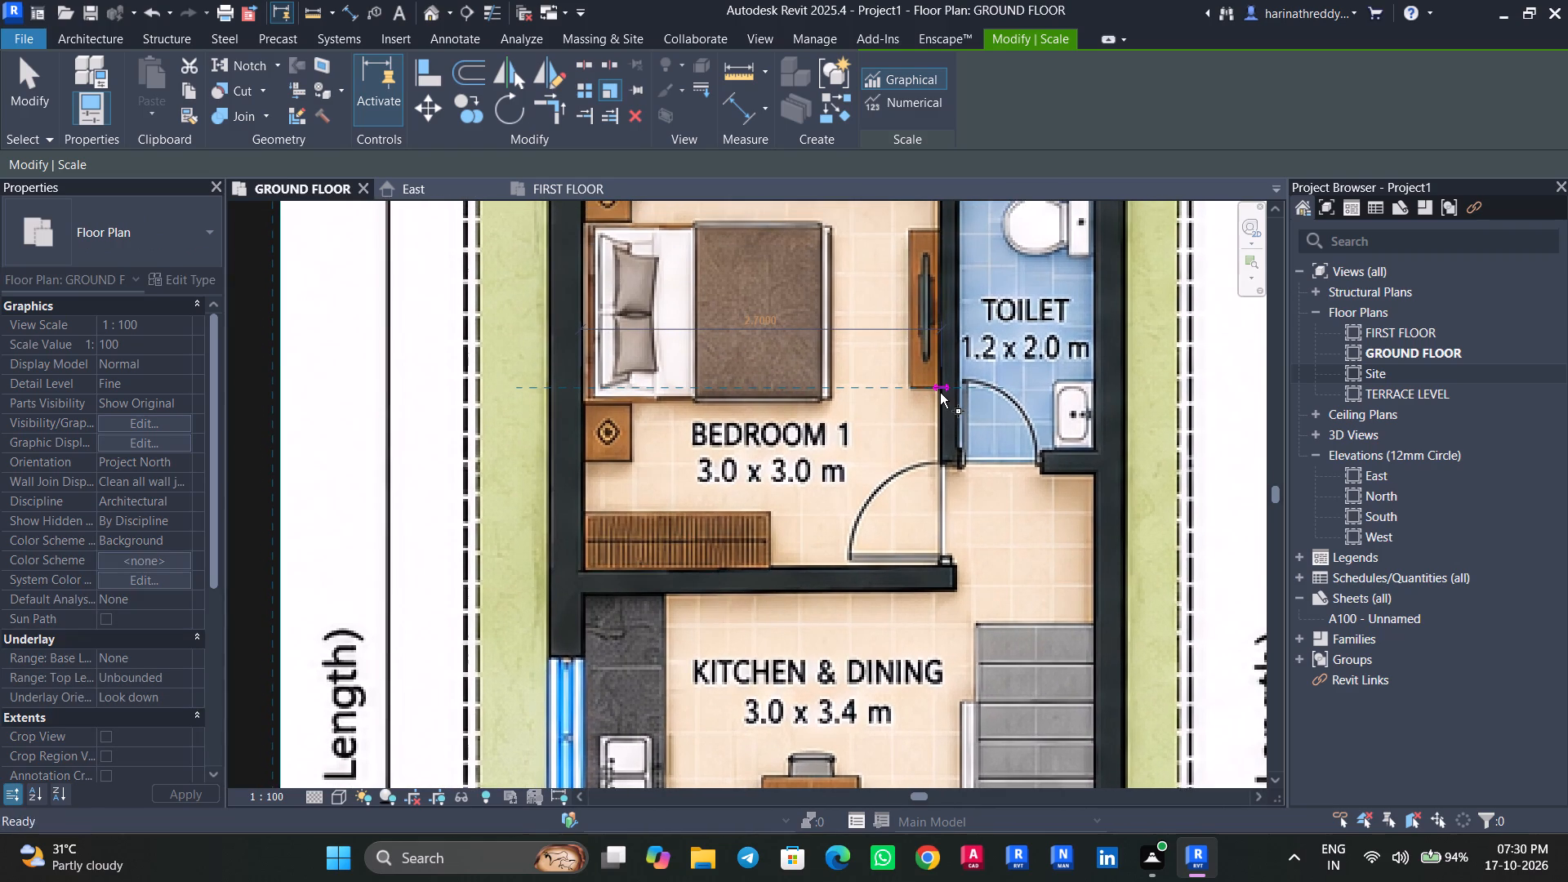
click(940, 386)
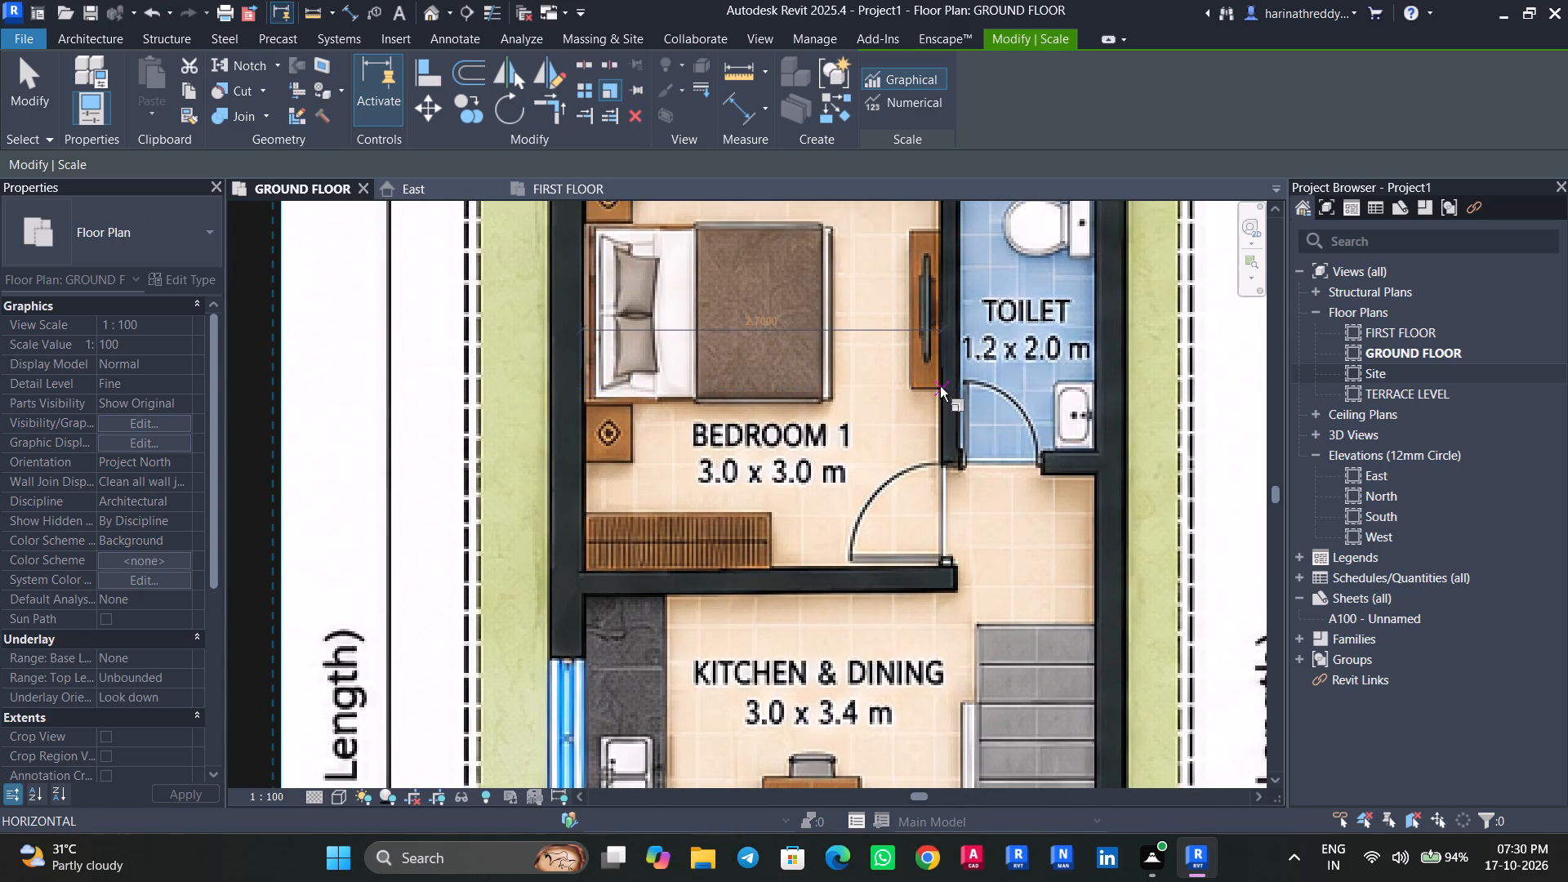
key(3)
key(Return)
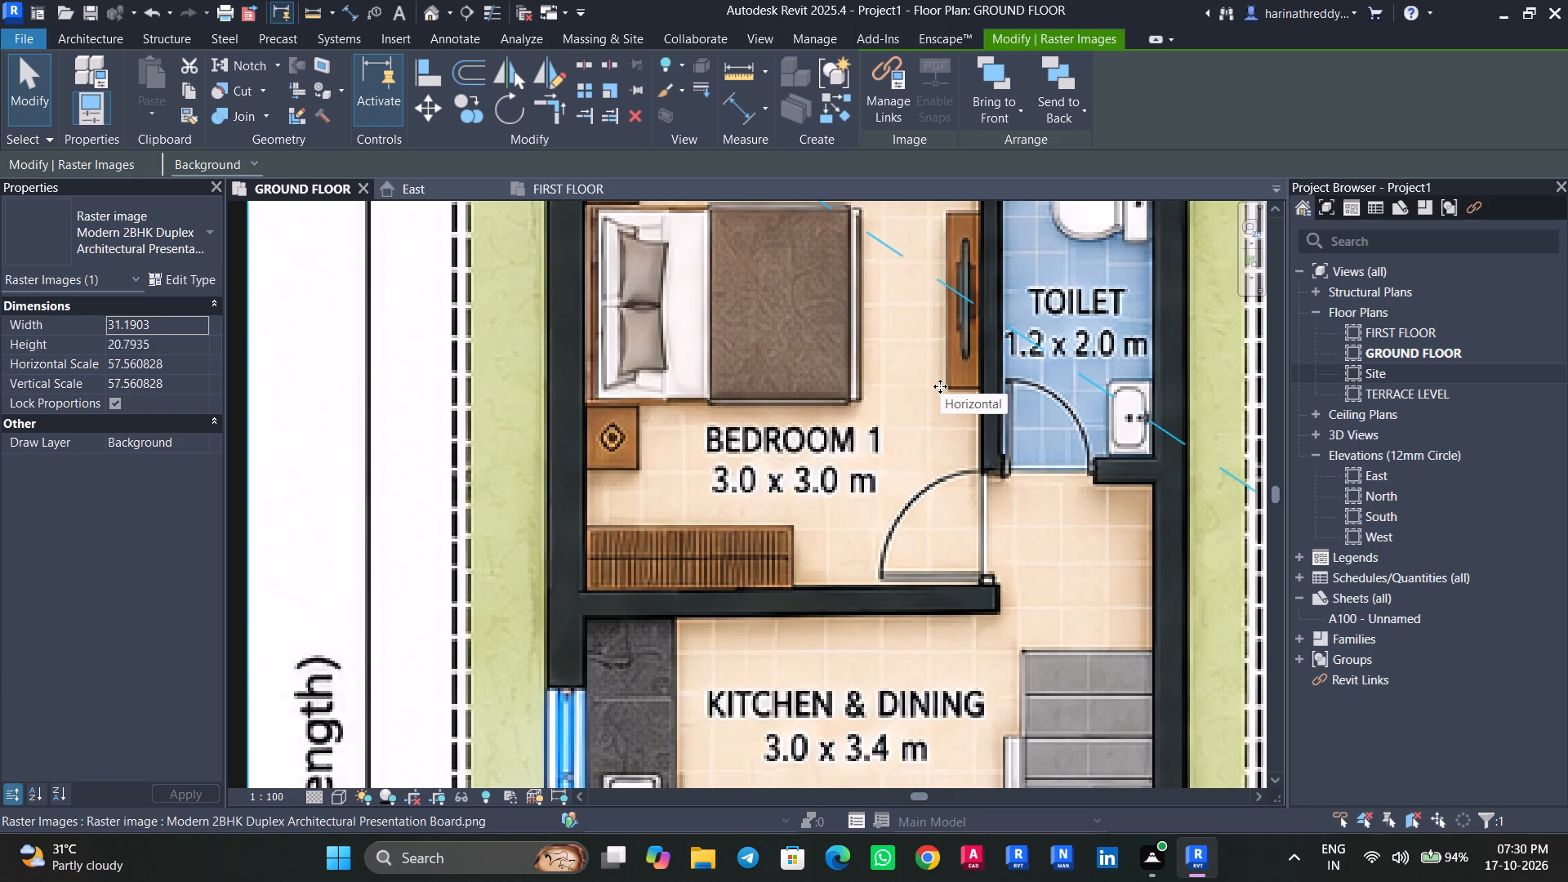
key(Escape)
key(Escape)
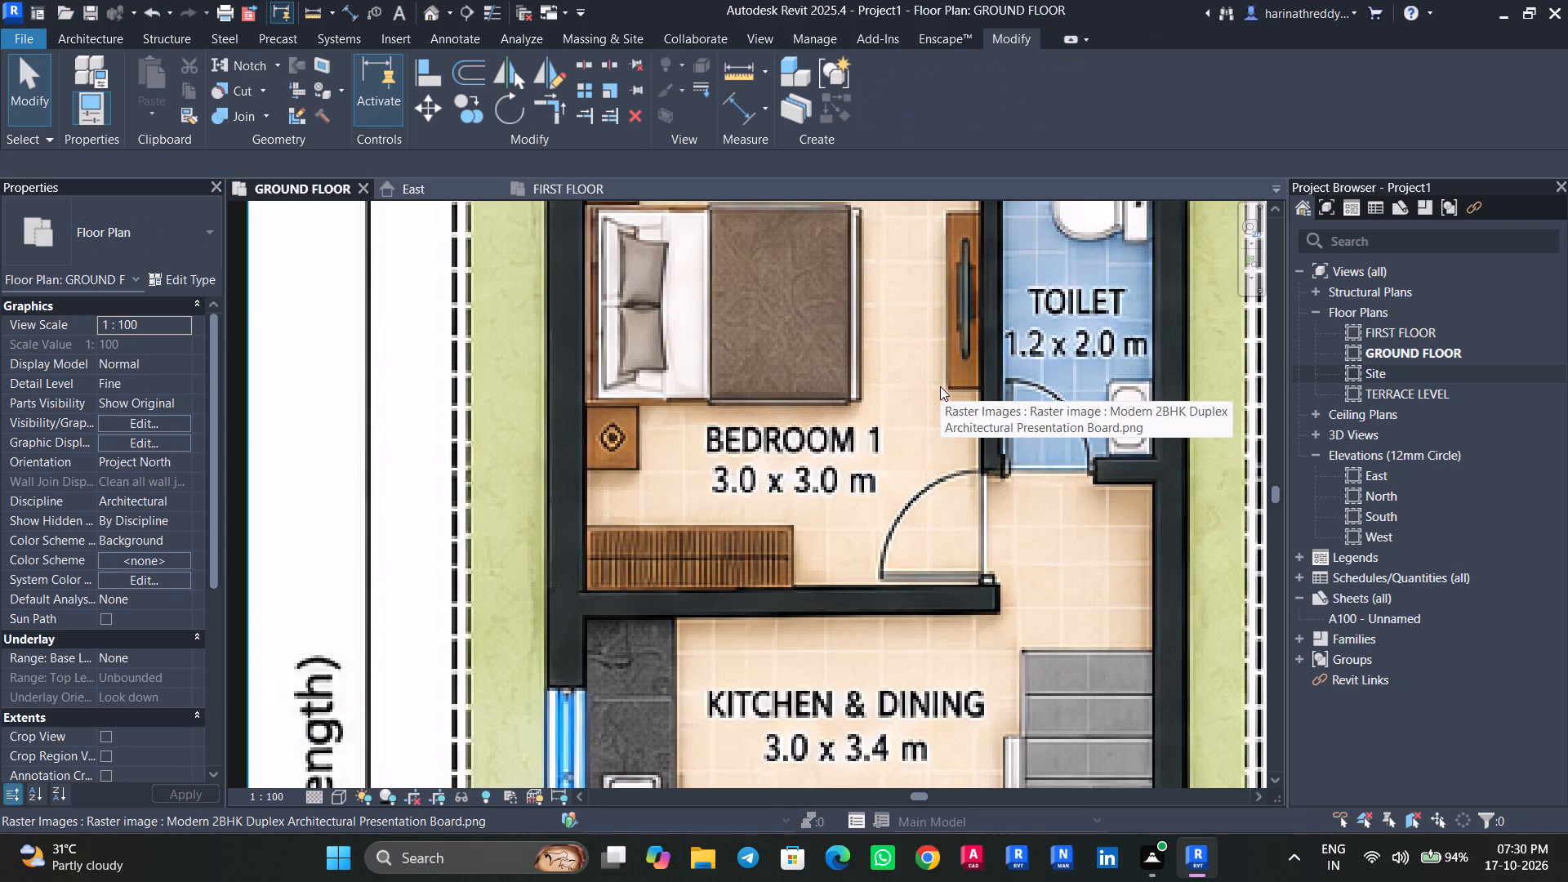
key(Escape)
key(Escape)
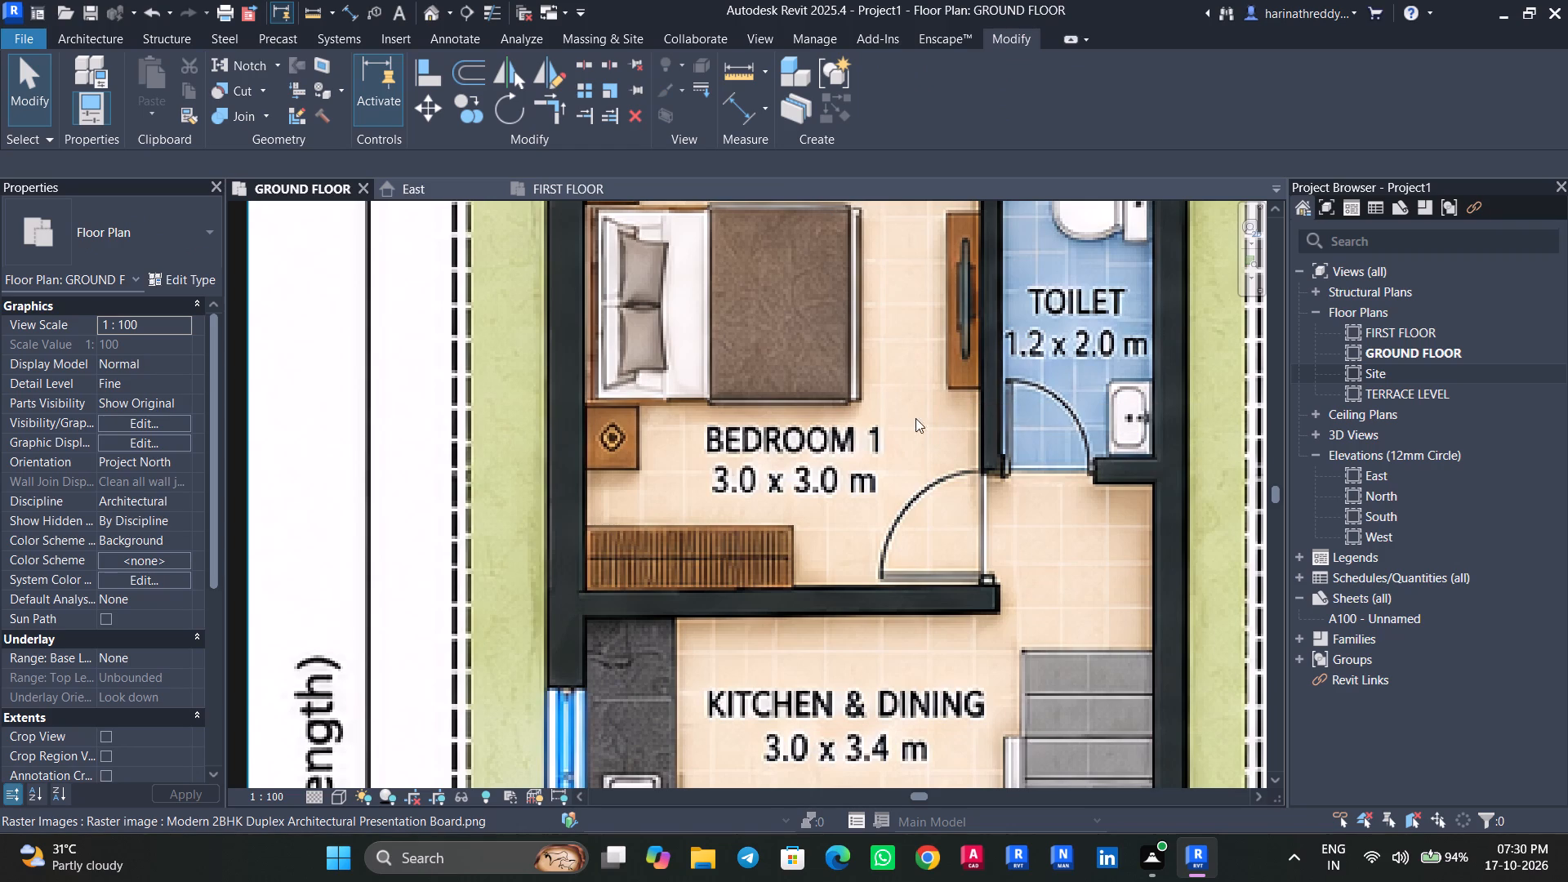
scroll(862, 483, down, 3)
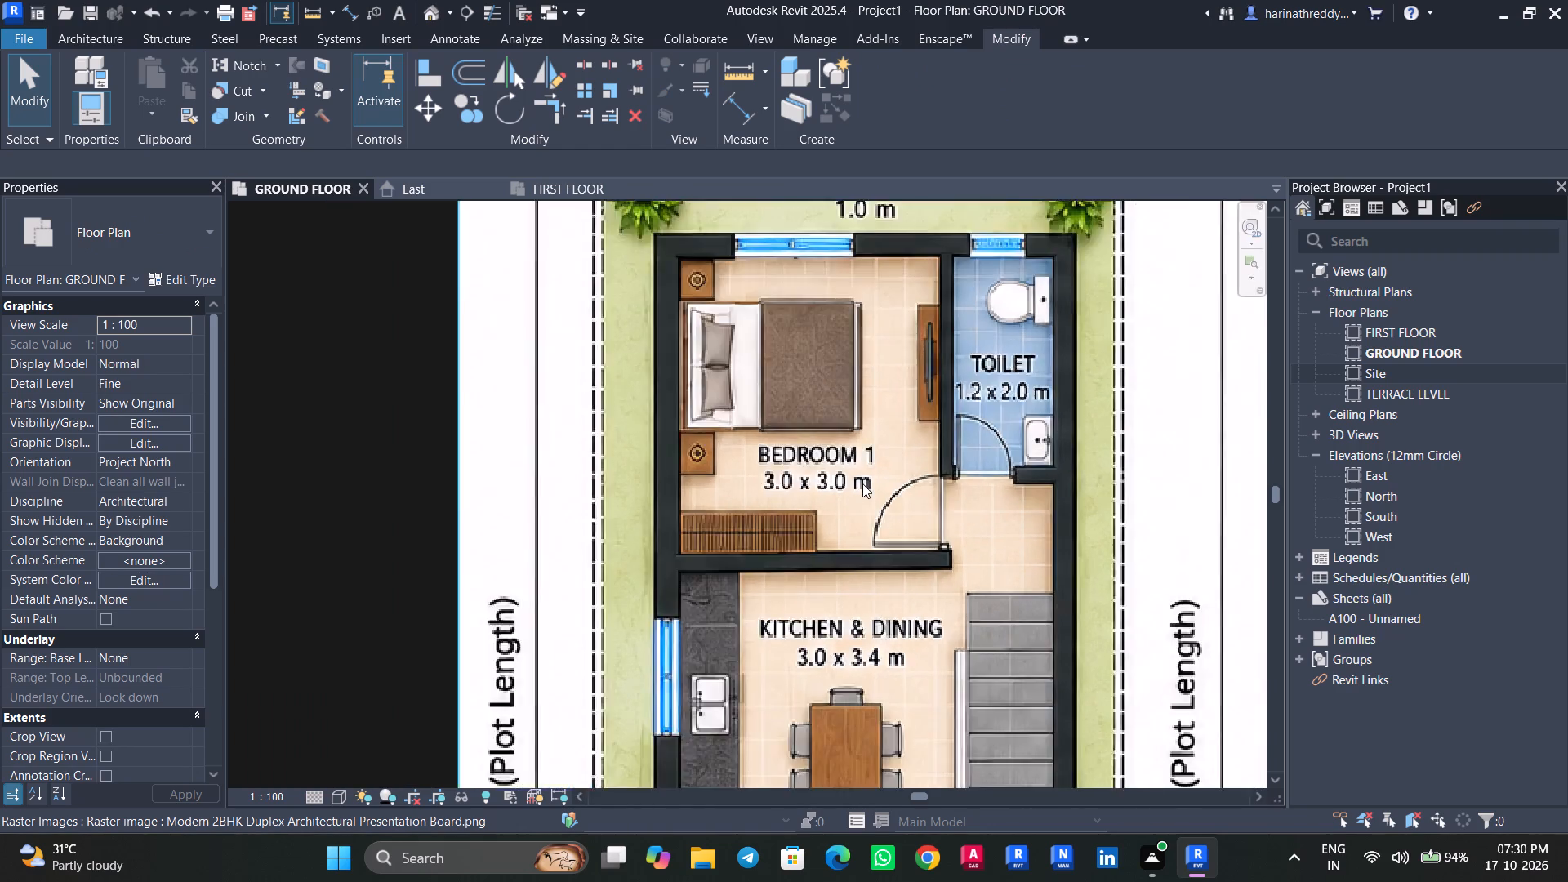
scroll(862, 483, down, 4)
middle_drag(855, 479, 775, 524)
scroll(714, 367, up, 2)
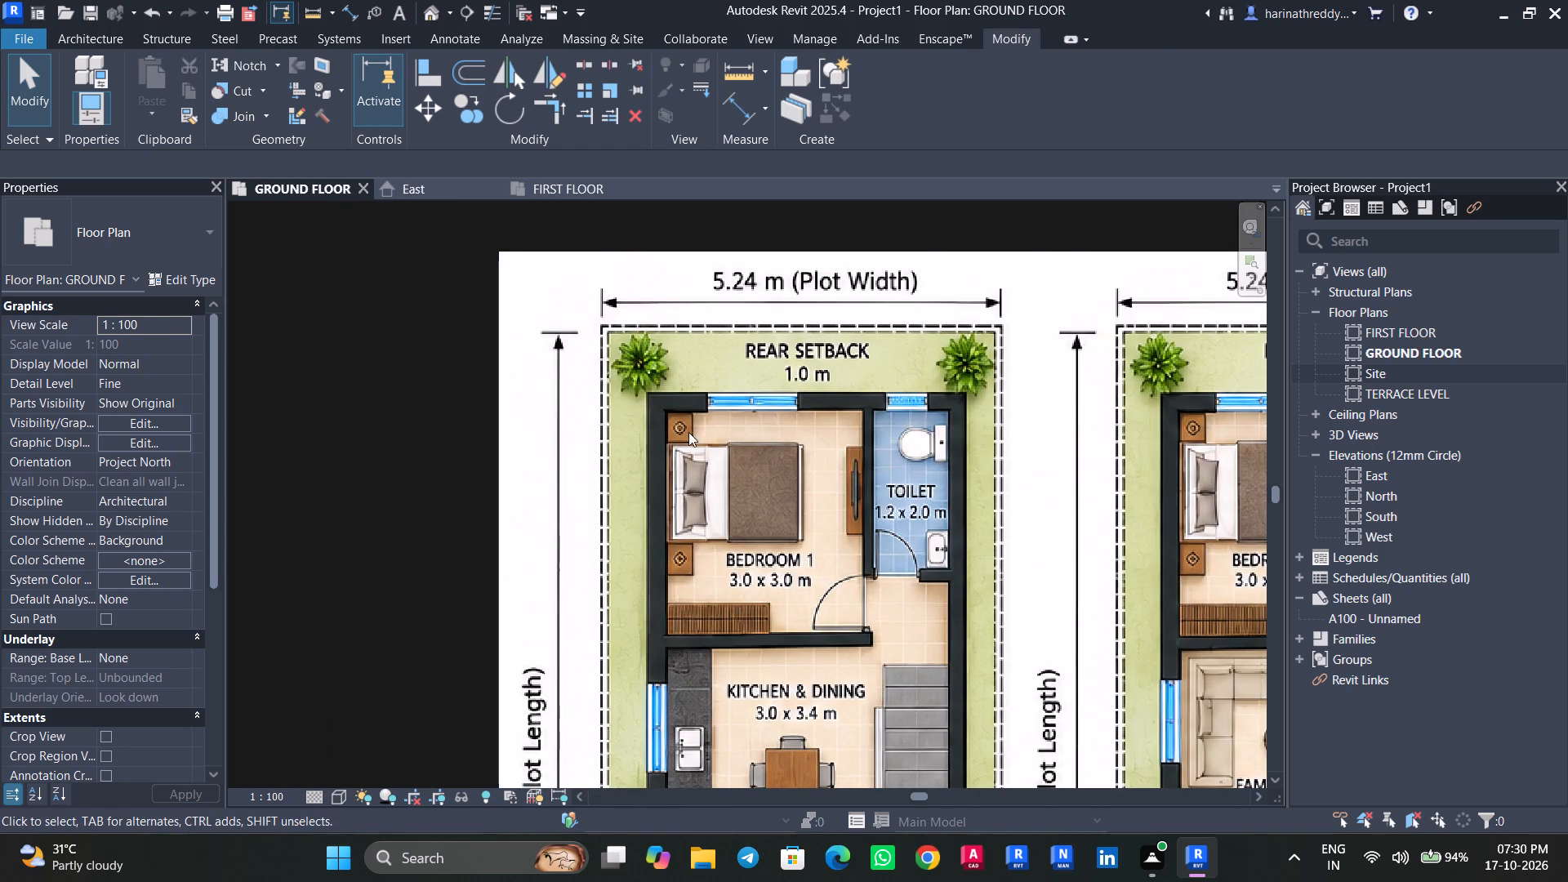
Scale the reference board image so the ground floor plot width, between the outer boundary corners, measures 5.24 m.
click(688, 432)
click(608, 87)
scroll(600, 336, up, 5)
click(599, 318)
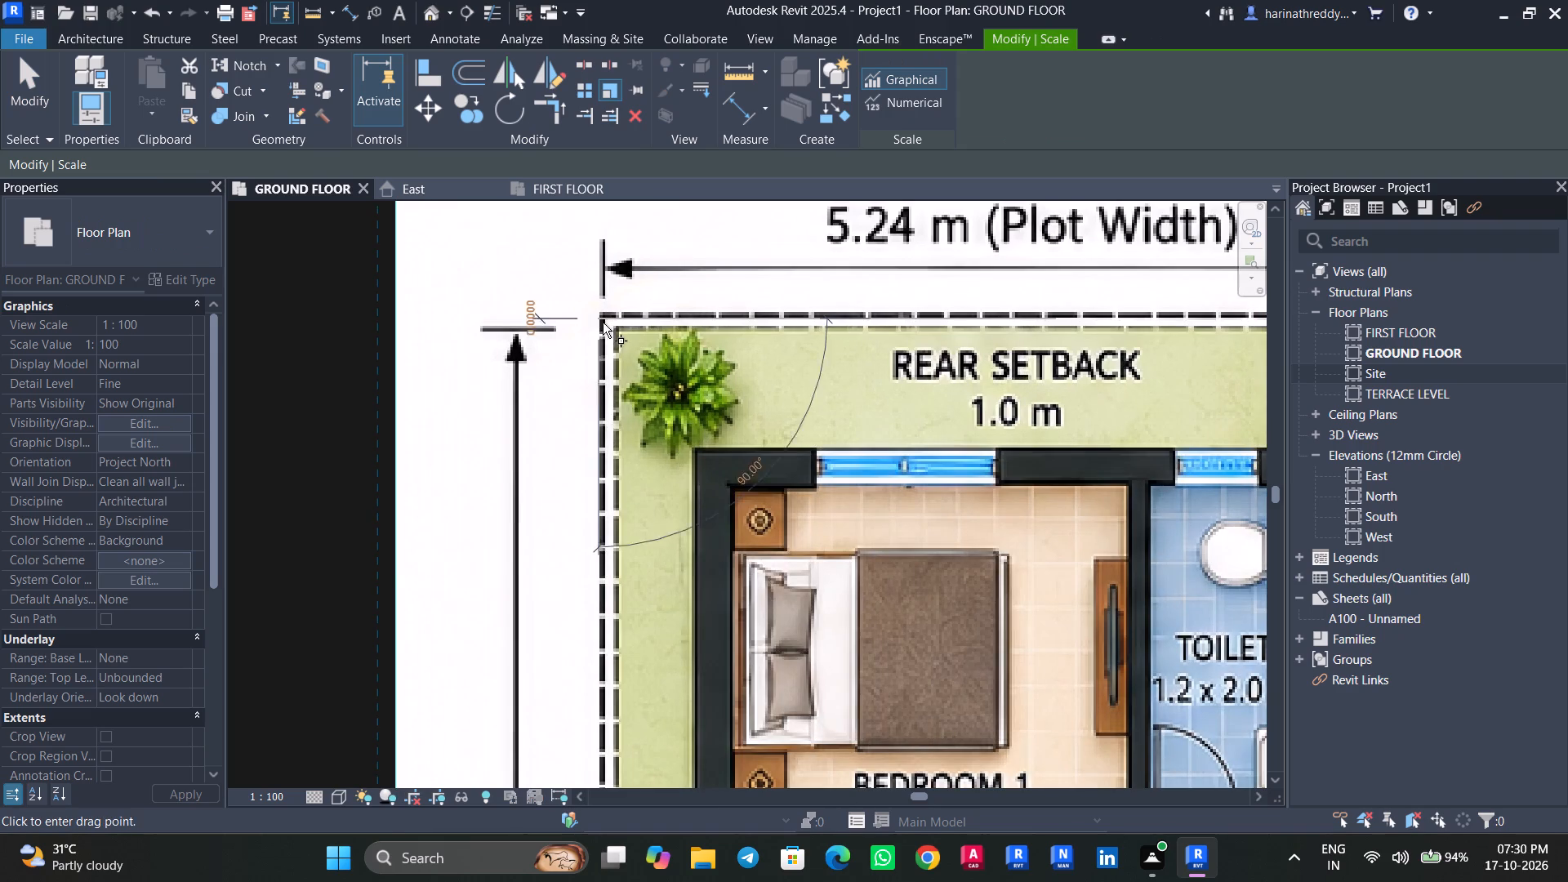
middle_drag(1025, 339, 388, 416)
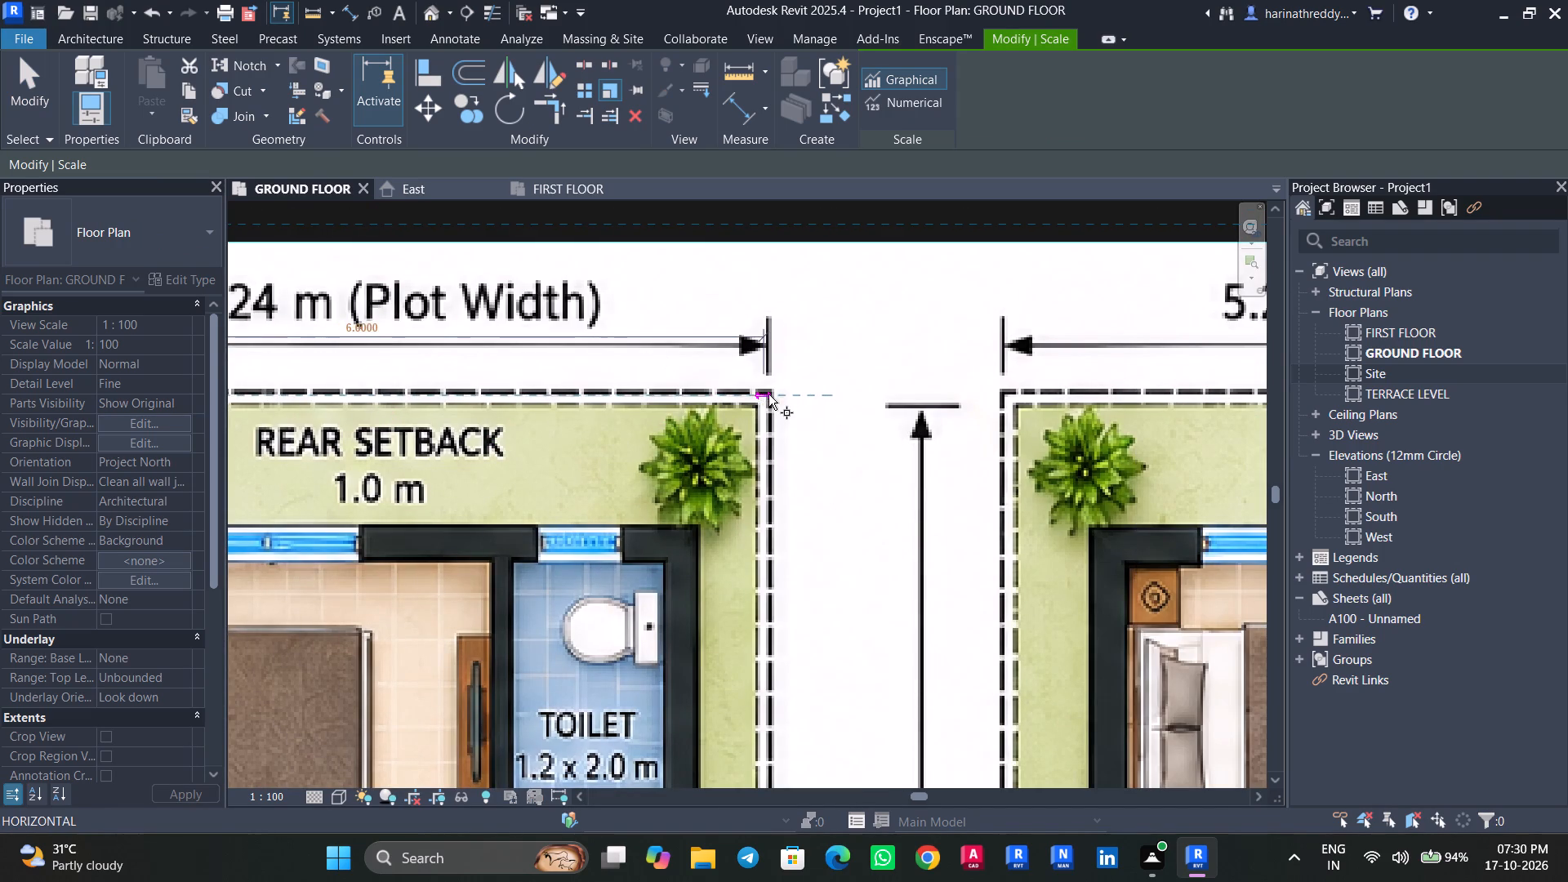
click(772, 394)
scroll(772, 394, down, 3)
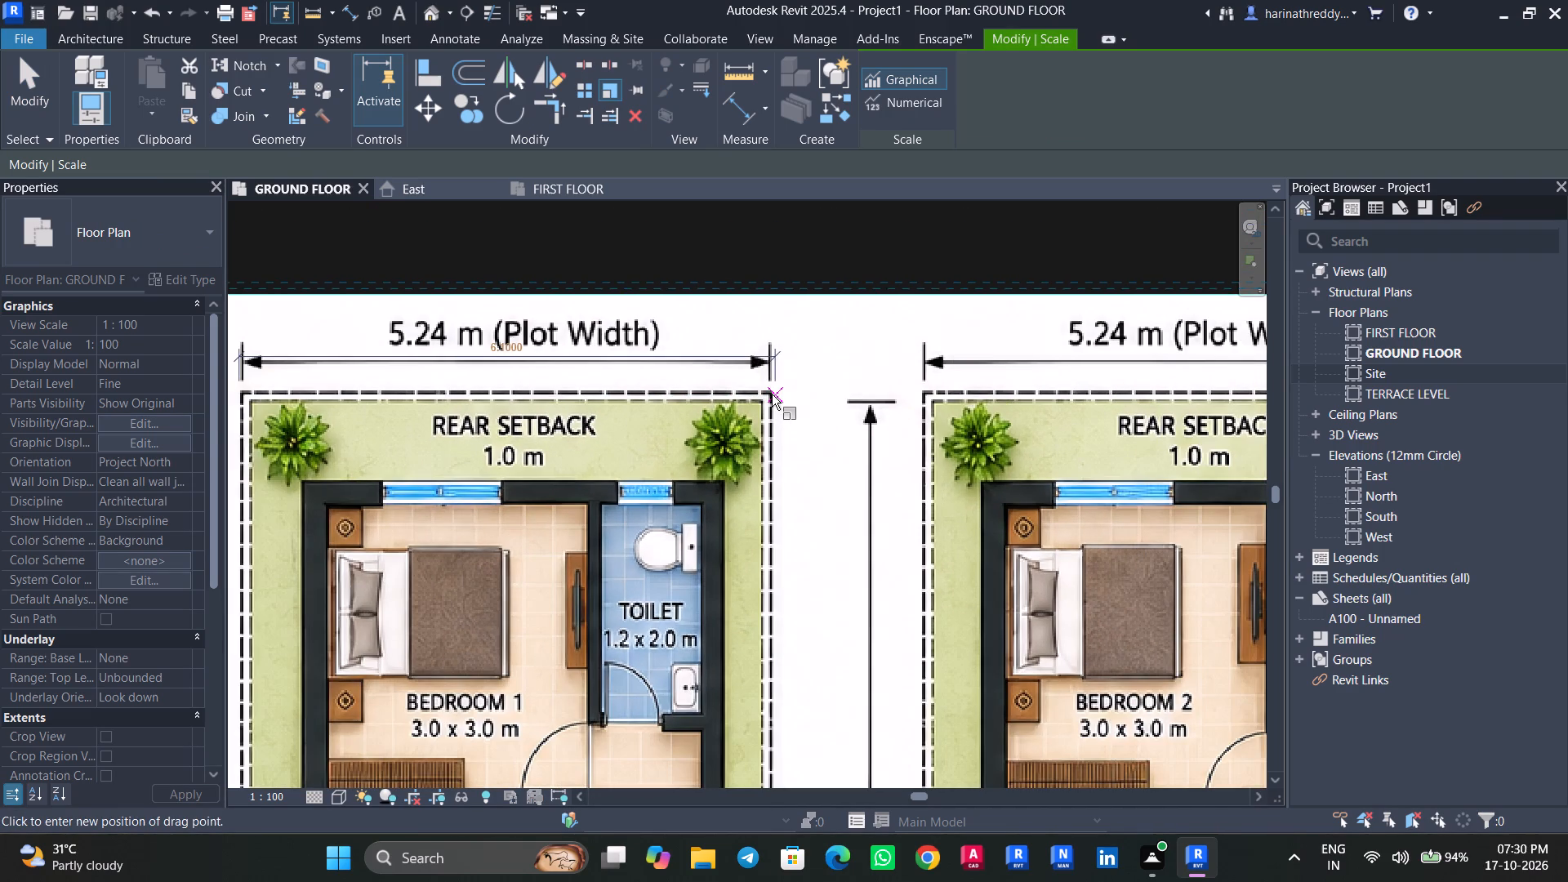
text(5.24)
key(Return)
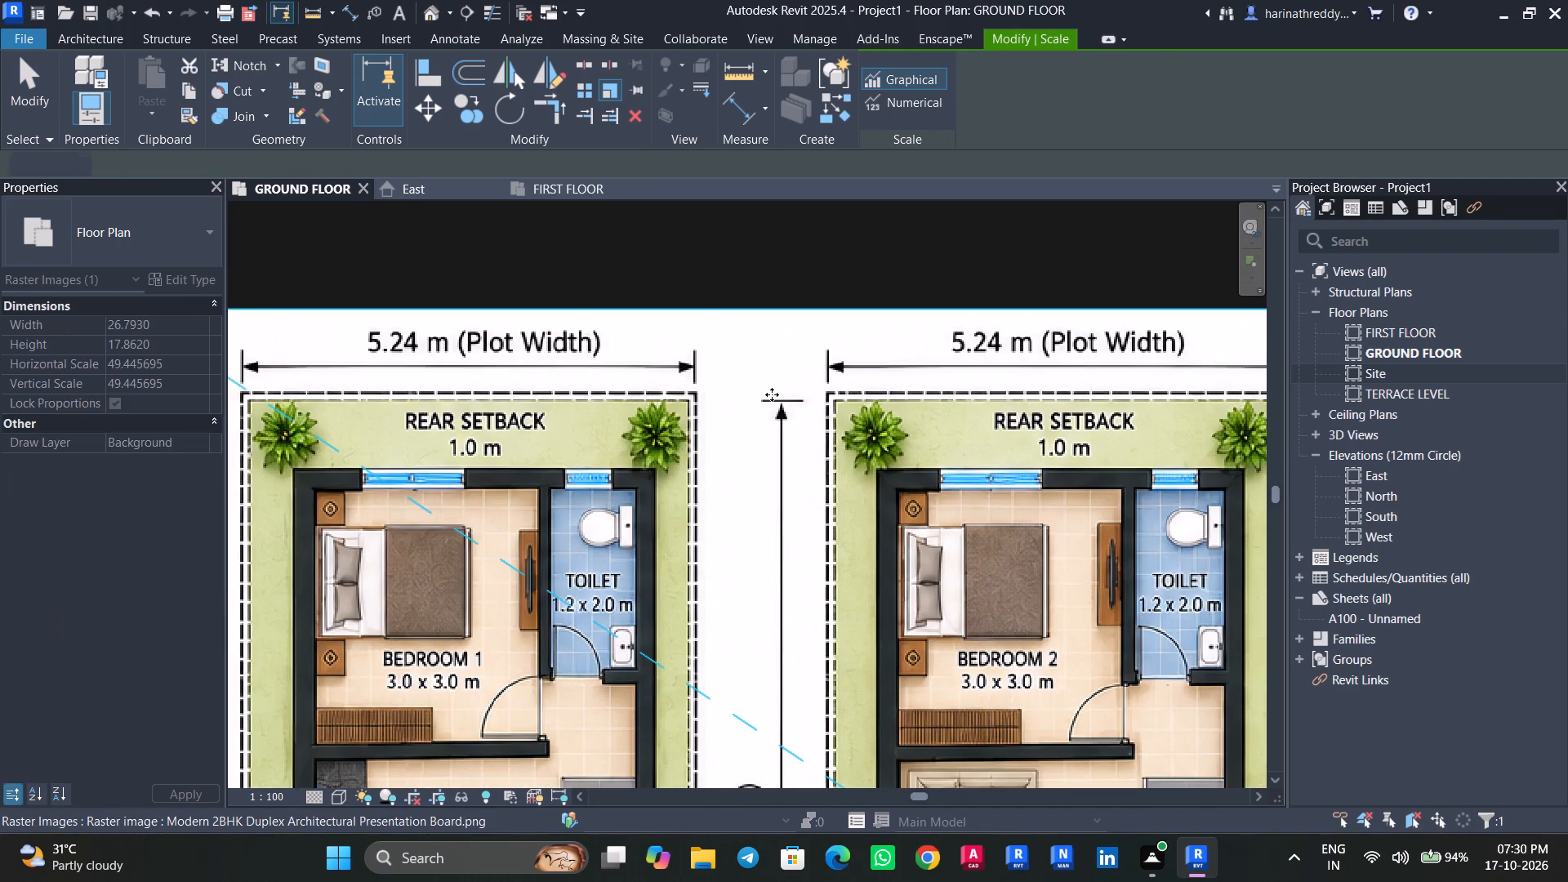
Scale the reference board image so the ground floor plot length, from rear to front boundary corner, measures 15.35 m.
middle_drag(851, 483, 899, 421)
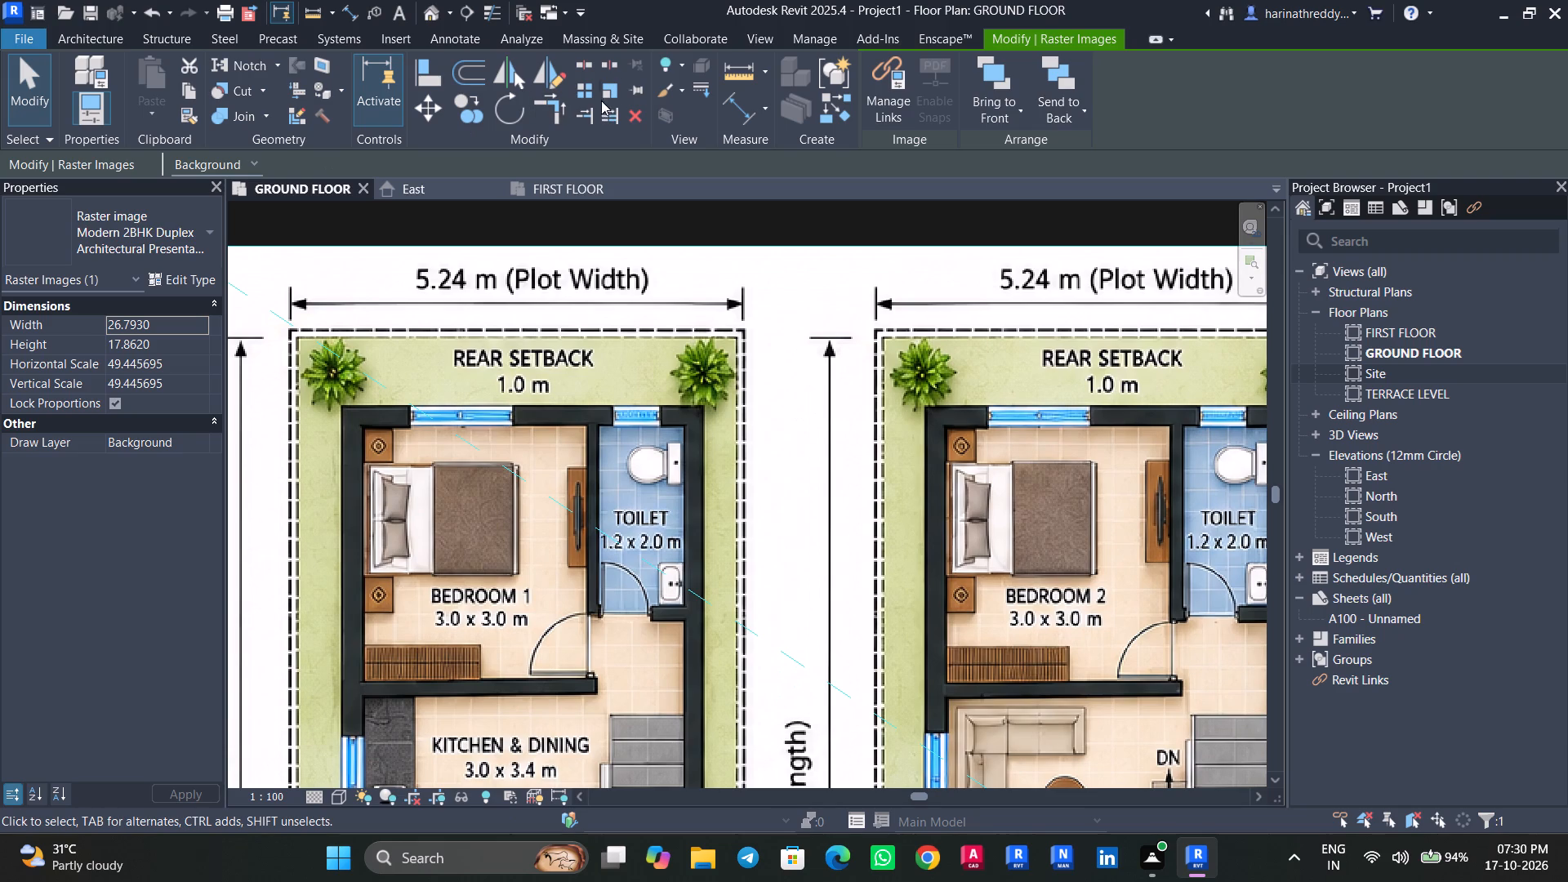
click(604, 94)
click(288, 328)
middle_drag(314, 592, 506, 0)
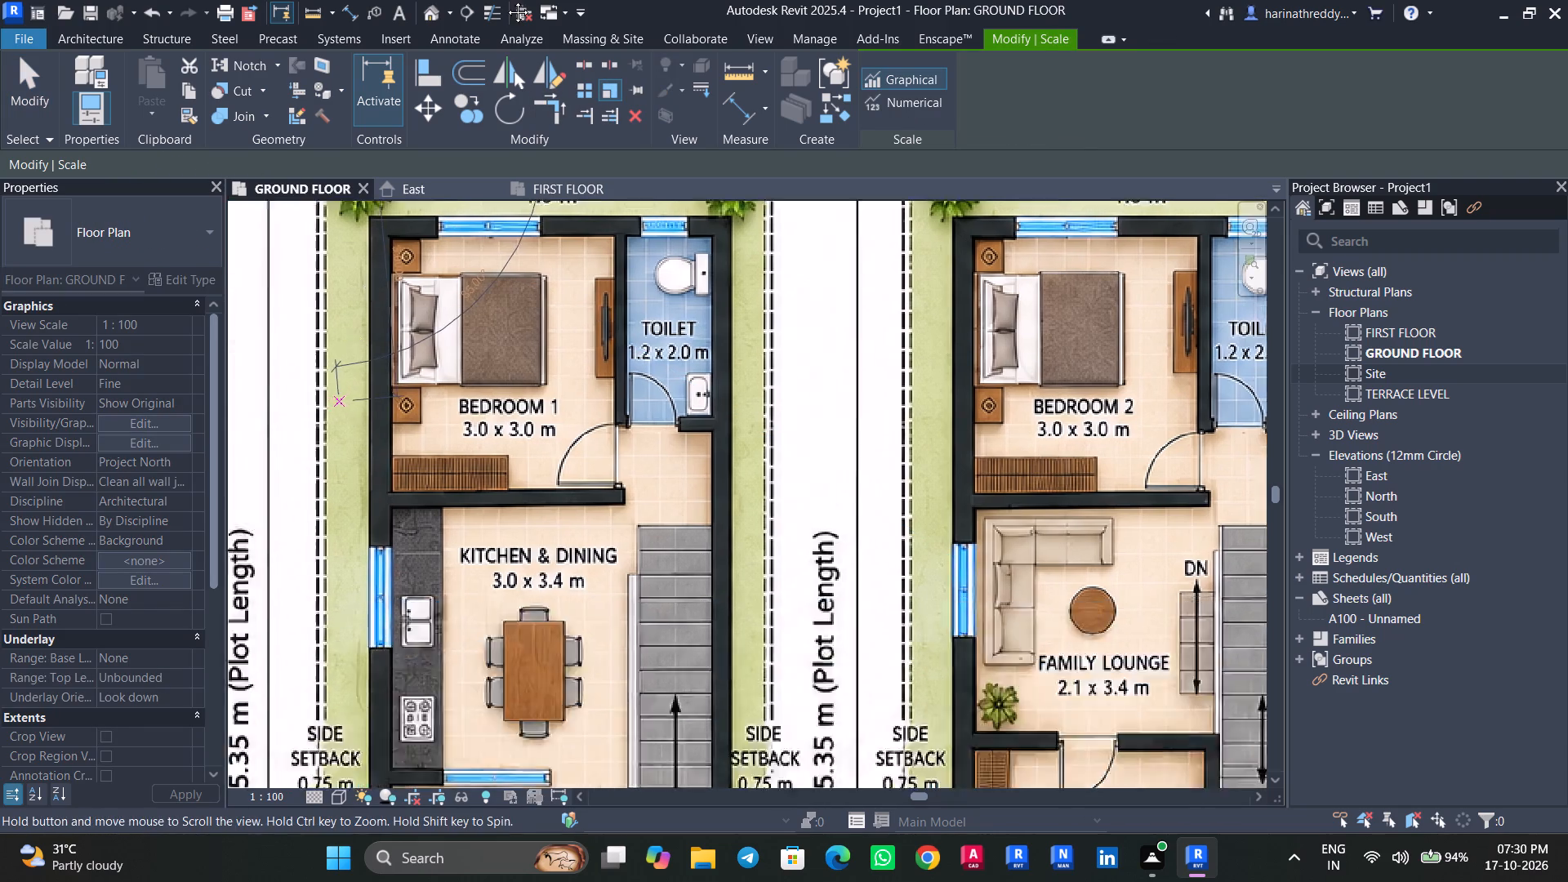
middle_drag(506, 0, 630, 0)
scroll(598, 728, down, 4)
middle_drag(600, 730, 573, 284)
scroll(571, 349, up, 2)
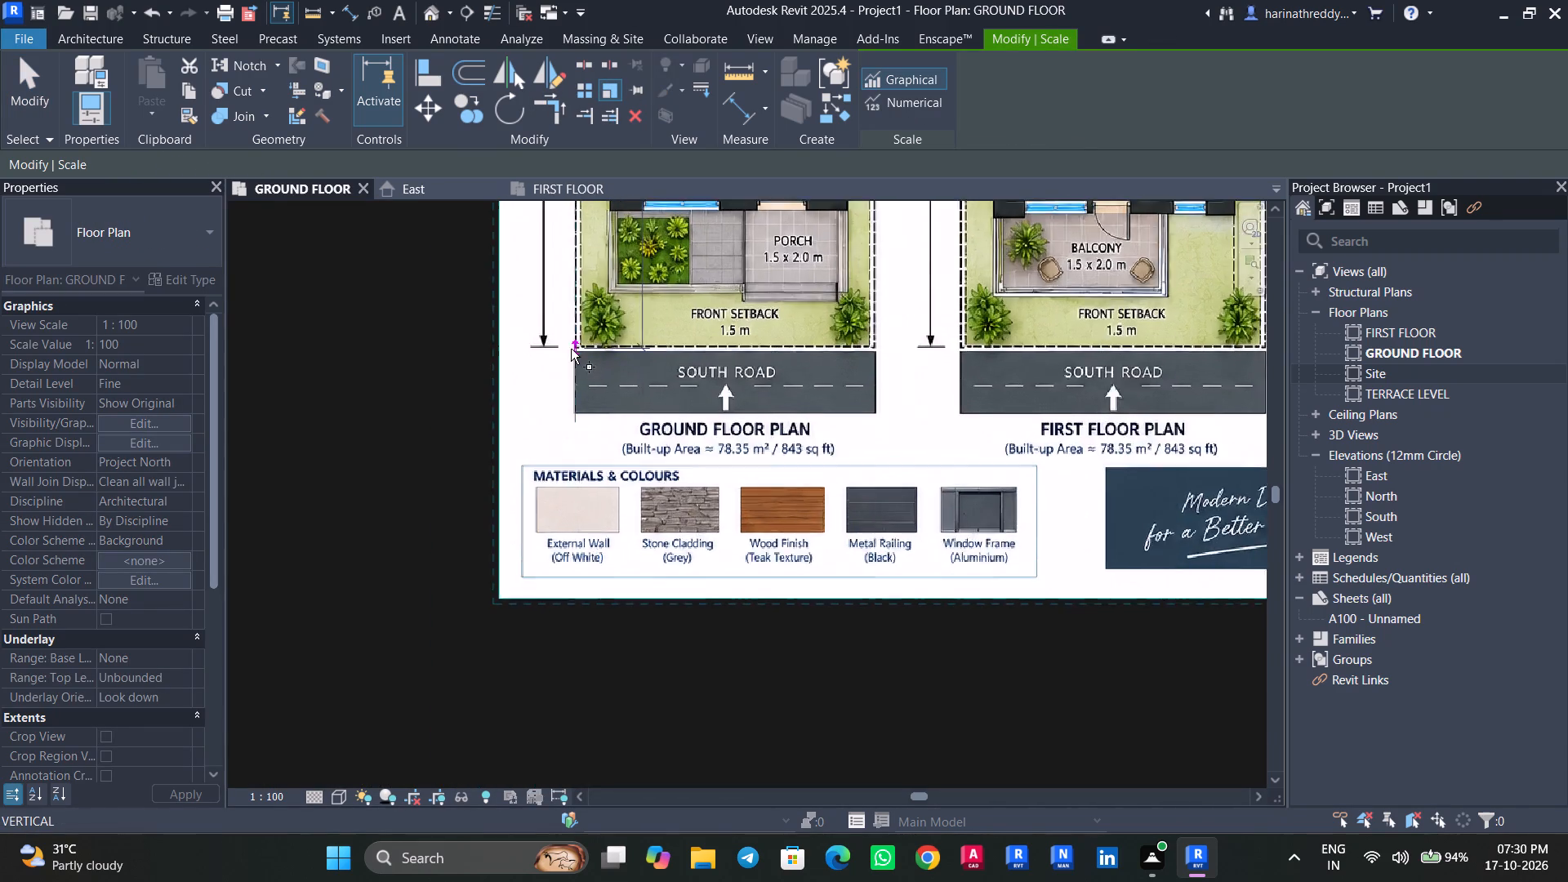
scroll(571, 349, up, 5)
click(584, 343)
middle_drag(584, 343, 636, 553)
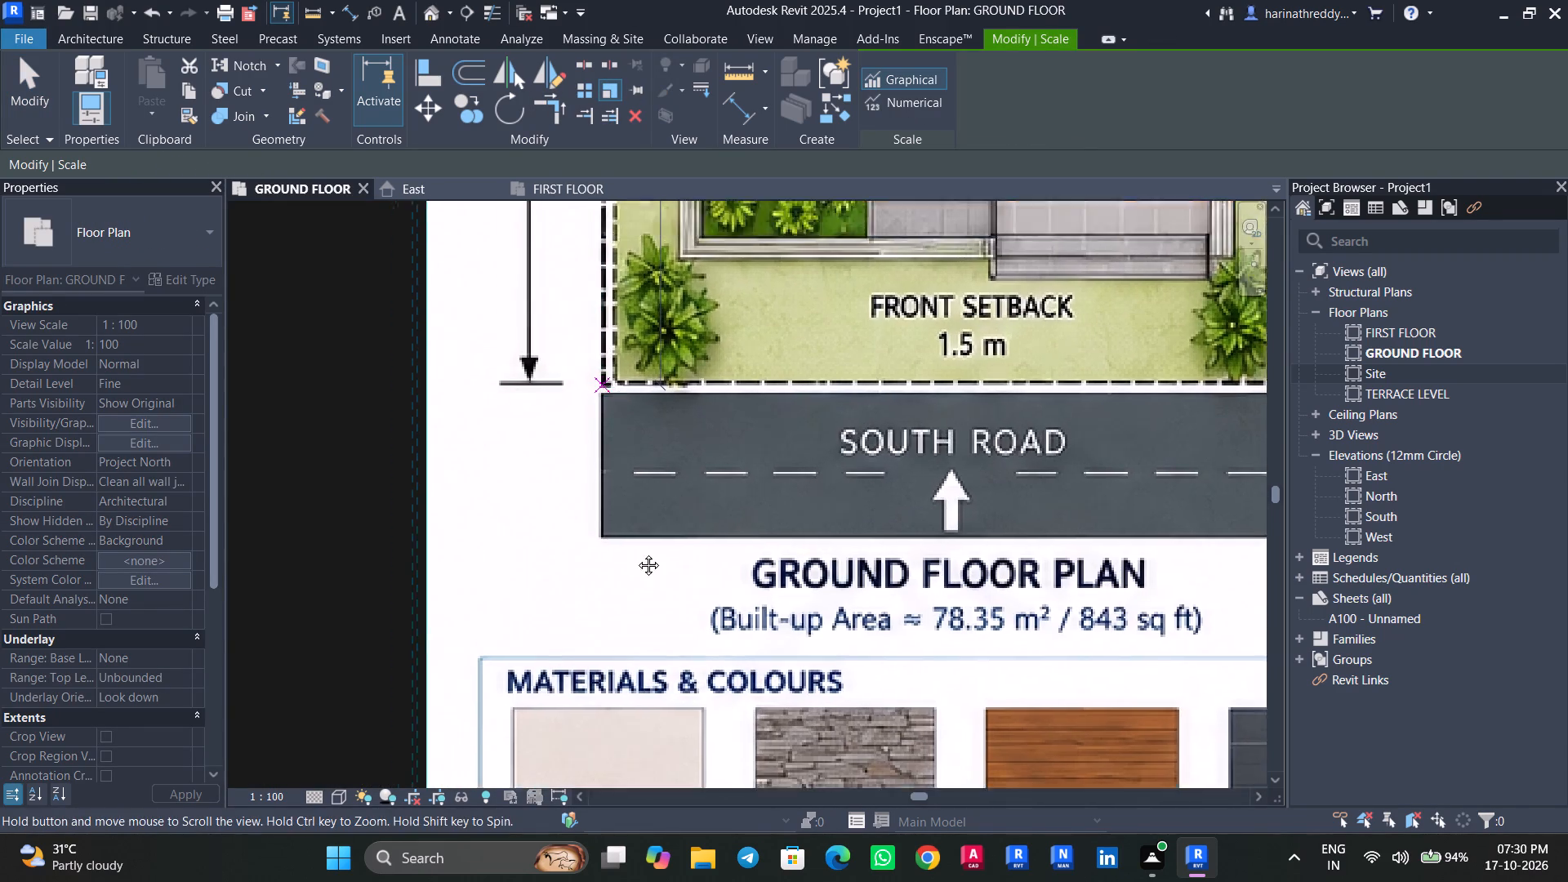
middle_drag(636, 553, 636, 630)
scroll(636, 630, down, 7)
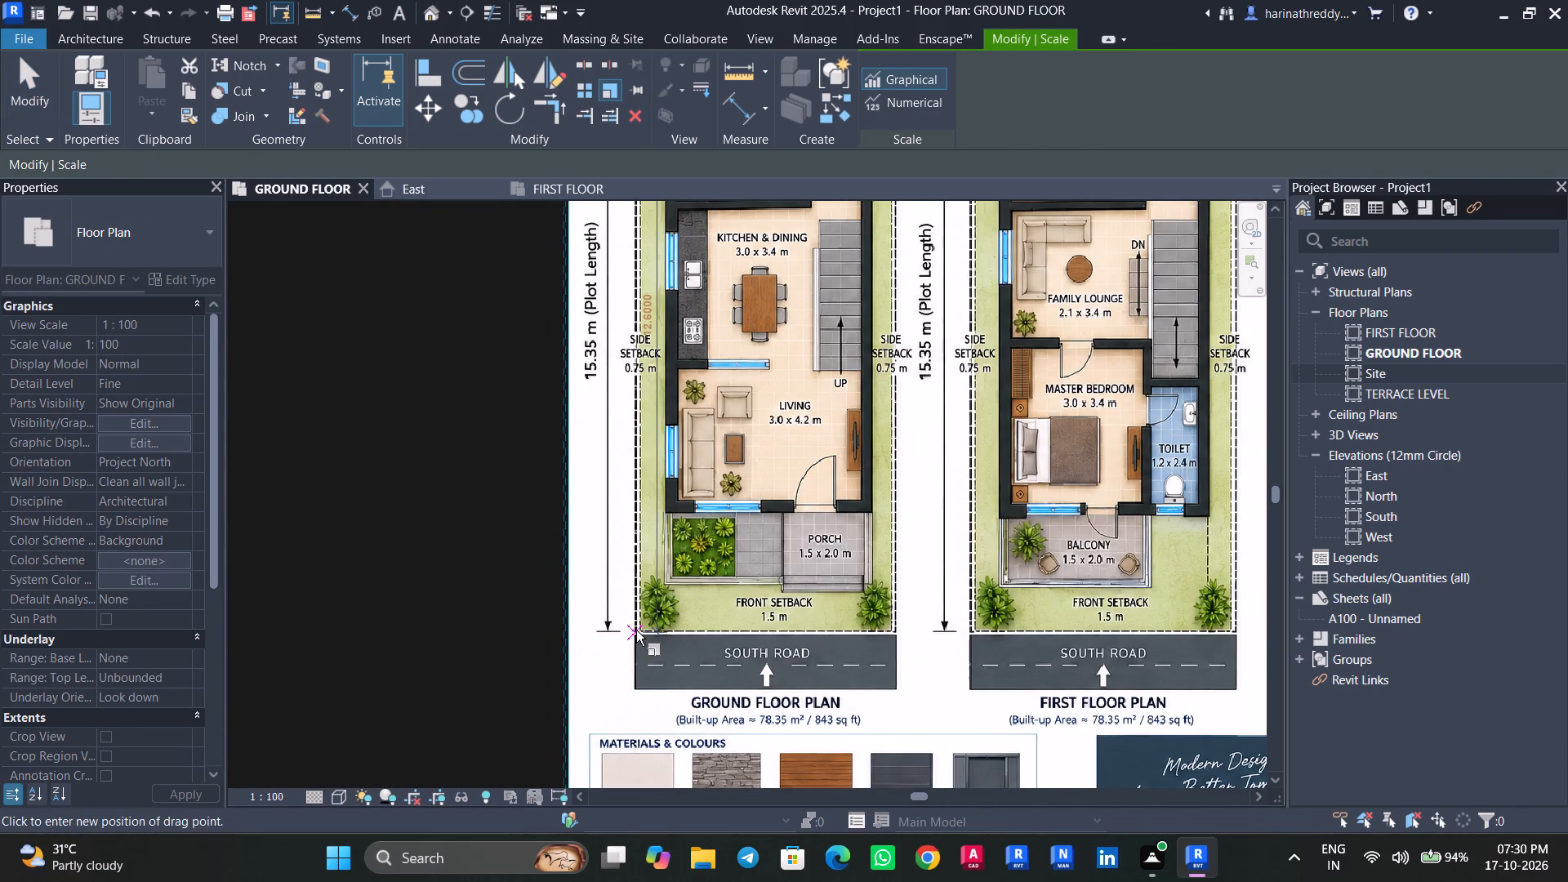
text(15.35)
key(Return)
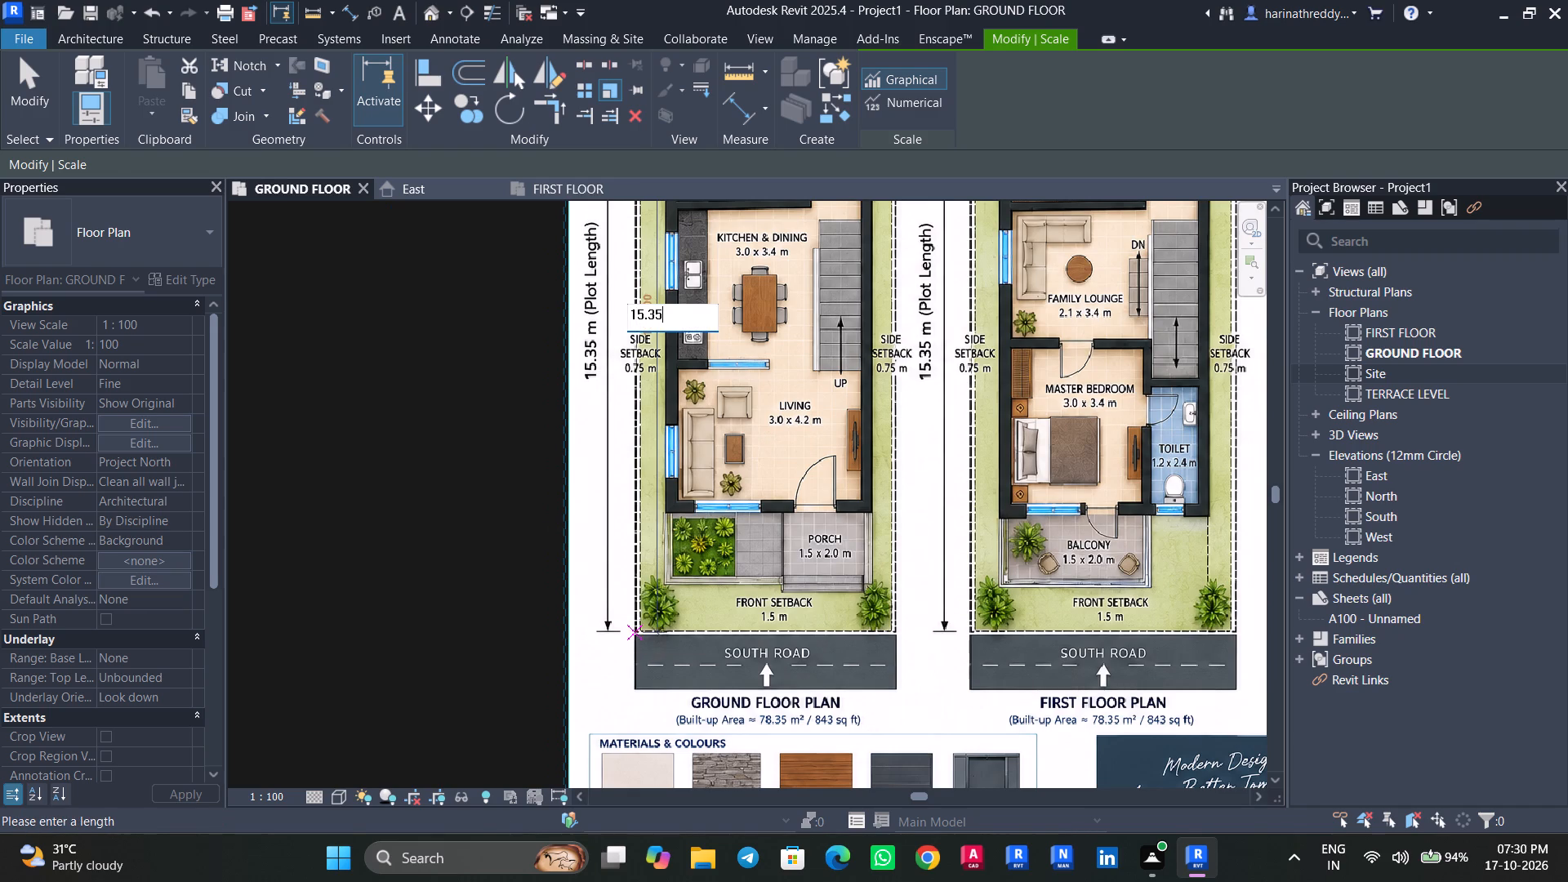
key(Escape)
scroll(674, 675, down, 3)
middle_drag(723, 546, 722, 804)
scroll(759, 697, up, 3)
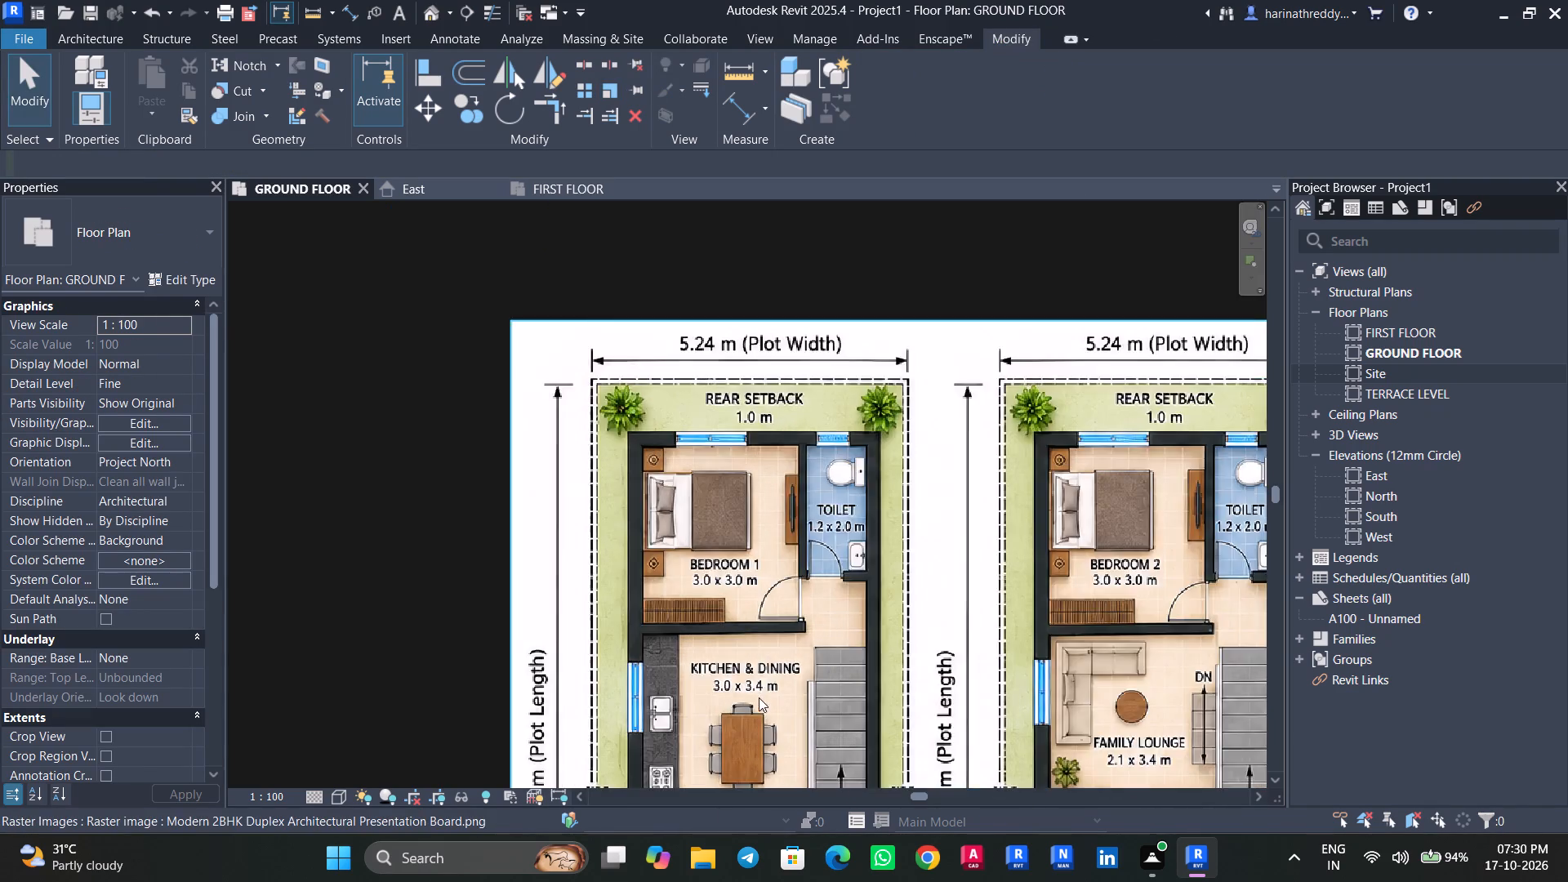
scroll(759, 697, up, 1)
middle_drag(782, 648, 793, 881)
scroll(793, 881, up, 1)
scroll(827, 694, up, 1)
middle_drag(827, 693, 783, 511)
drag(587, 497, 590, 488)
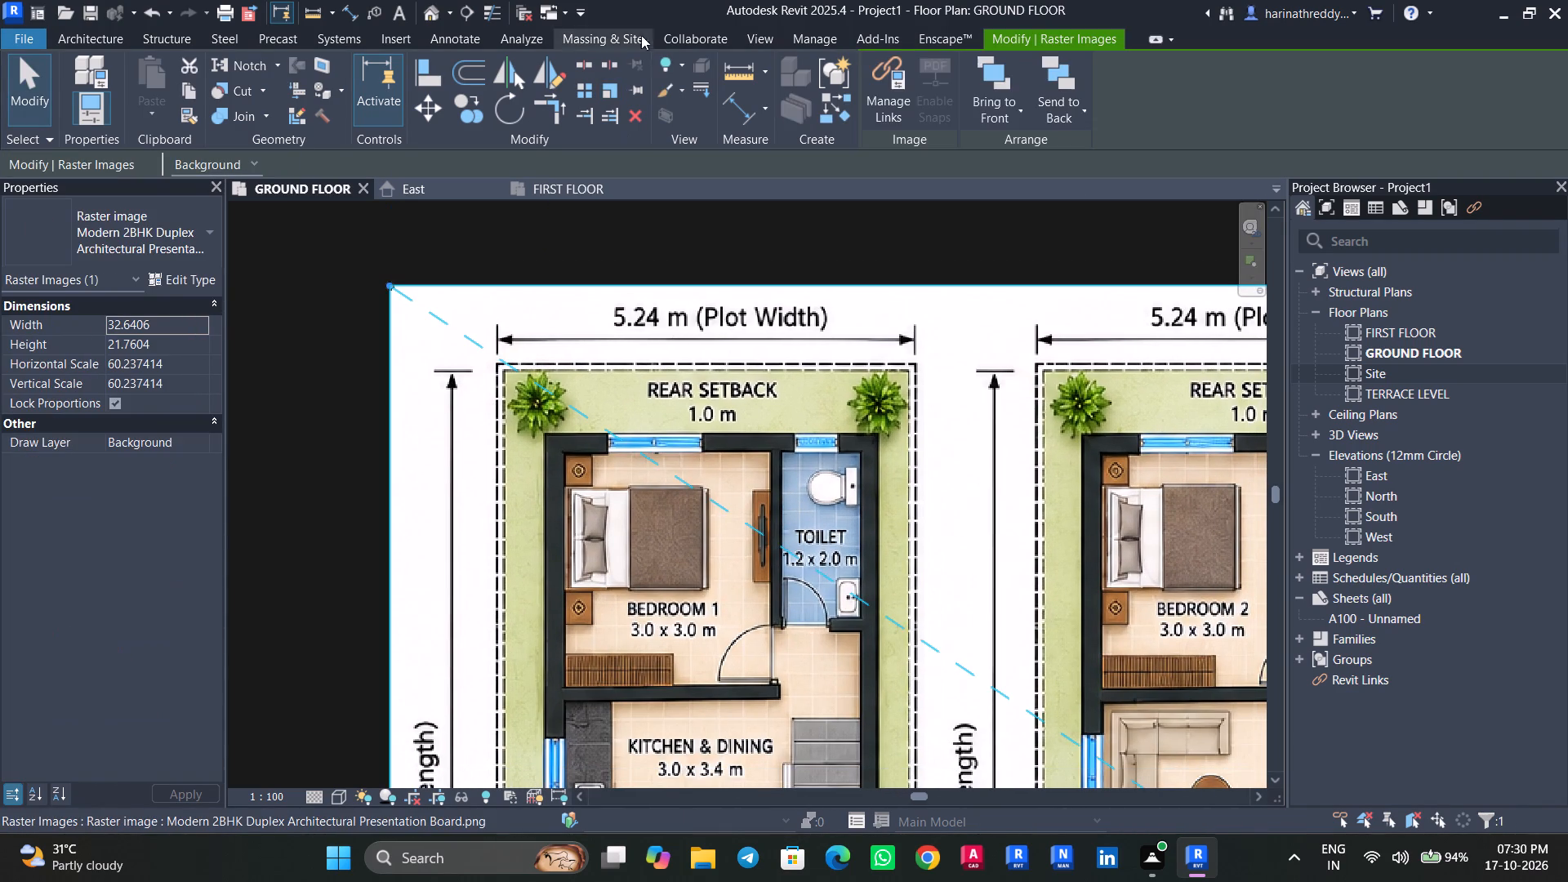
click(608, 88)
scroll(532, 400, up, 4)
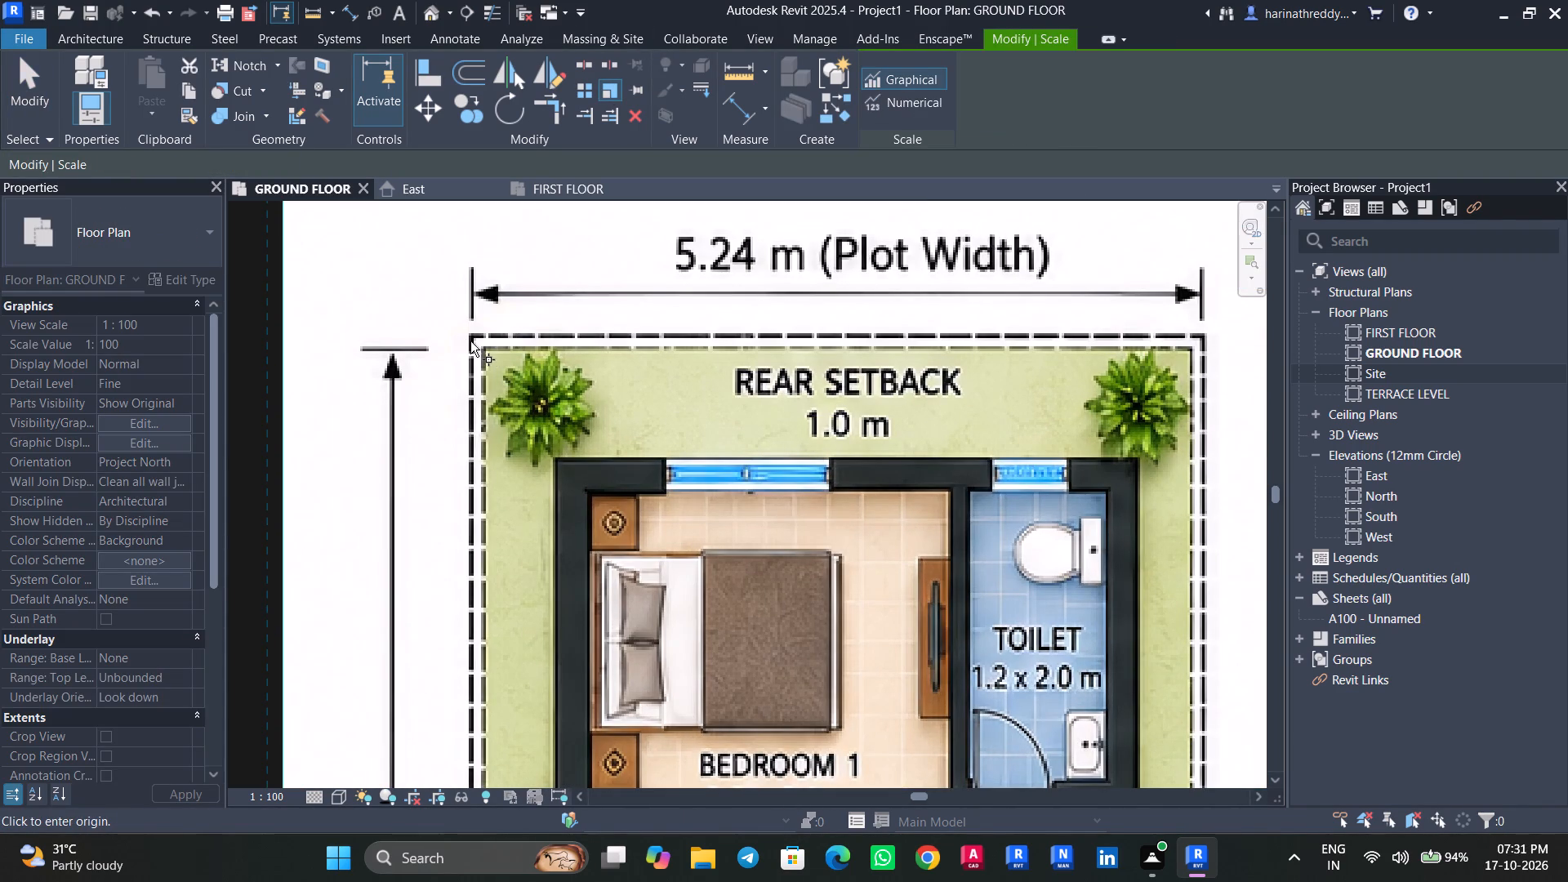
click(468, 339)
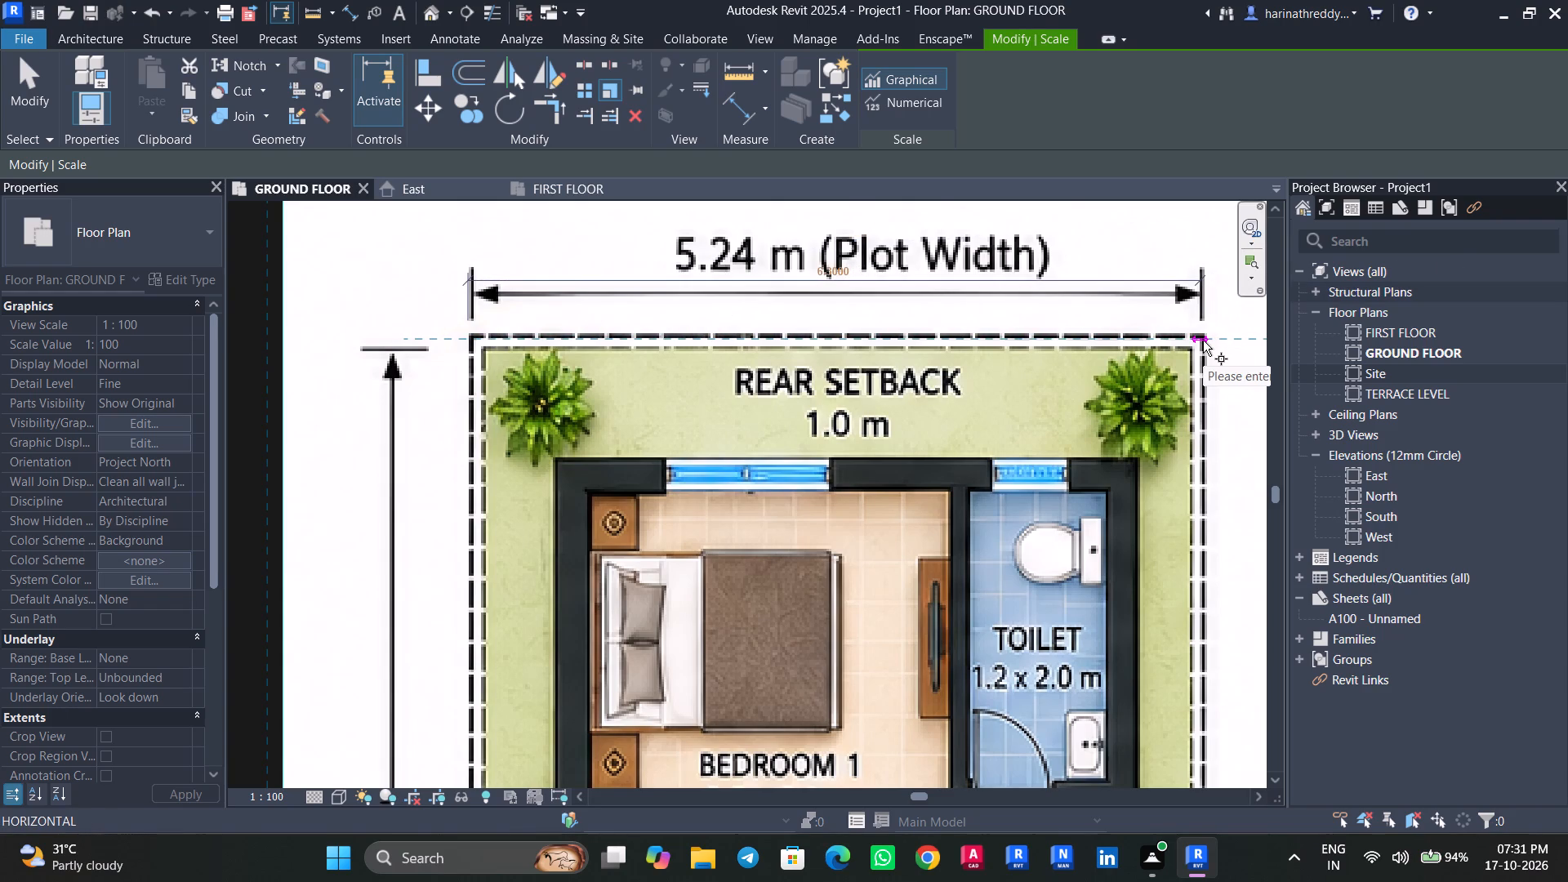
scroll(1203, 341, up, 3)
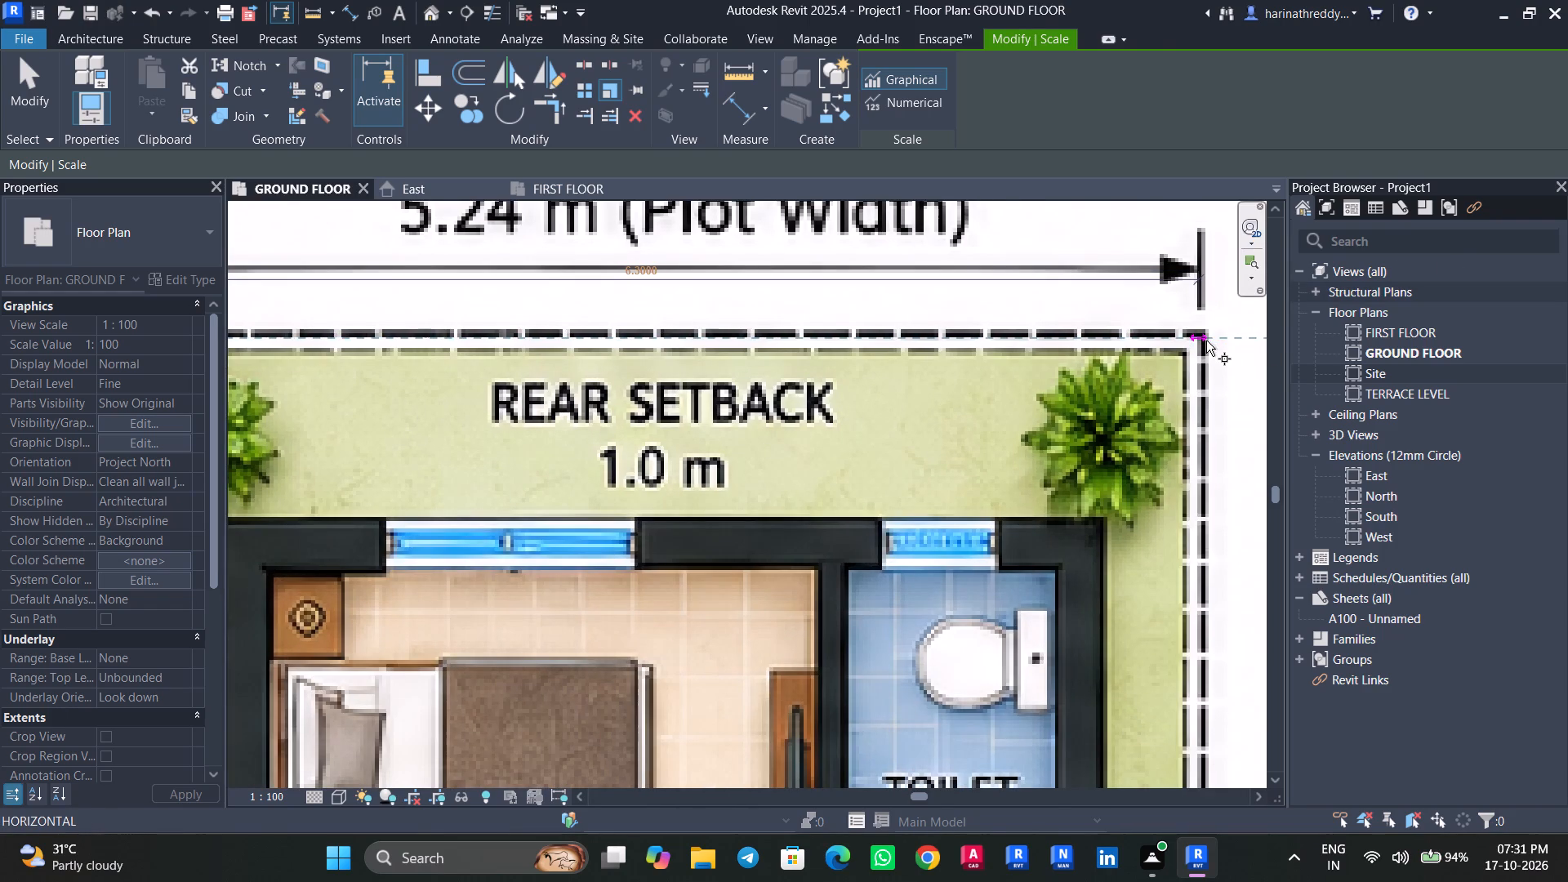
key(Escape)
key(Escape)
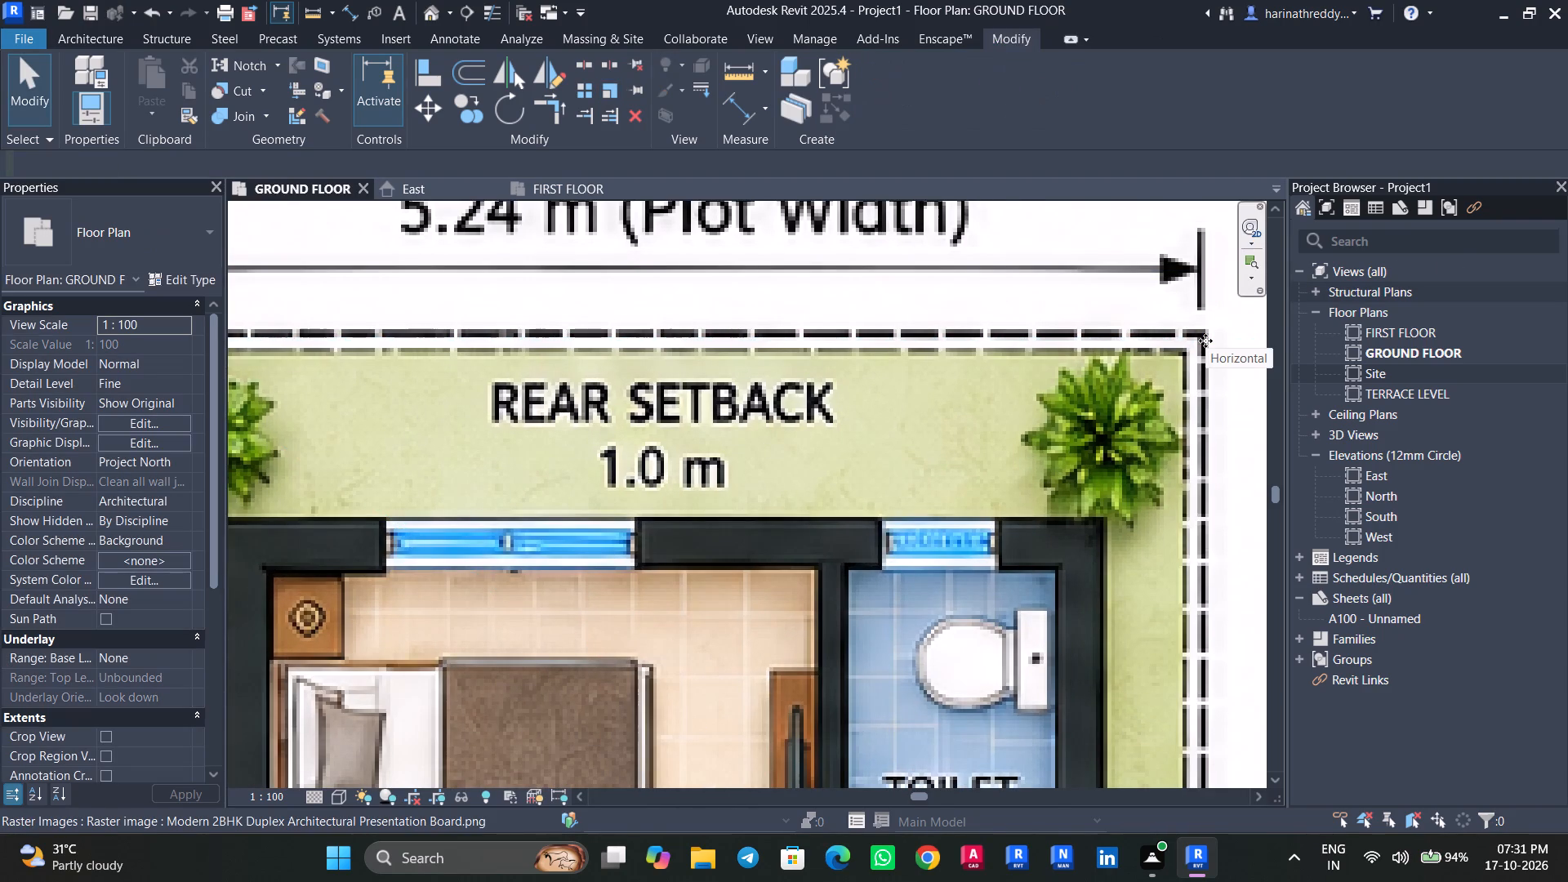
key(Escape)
Draw 2 m high BALCONY WALL walls along the rear boundary, about 6.3 m long, and the toilet-side boundary down to South Road.
scroll(1149, 360, down, 7)
middle_drag(1145, 365, 1031, 221)
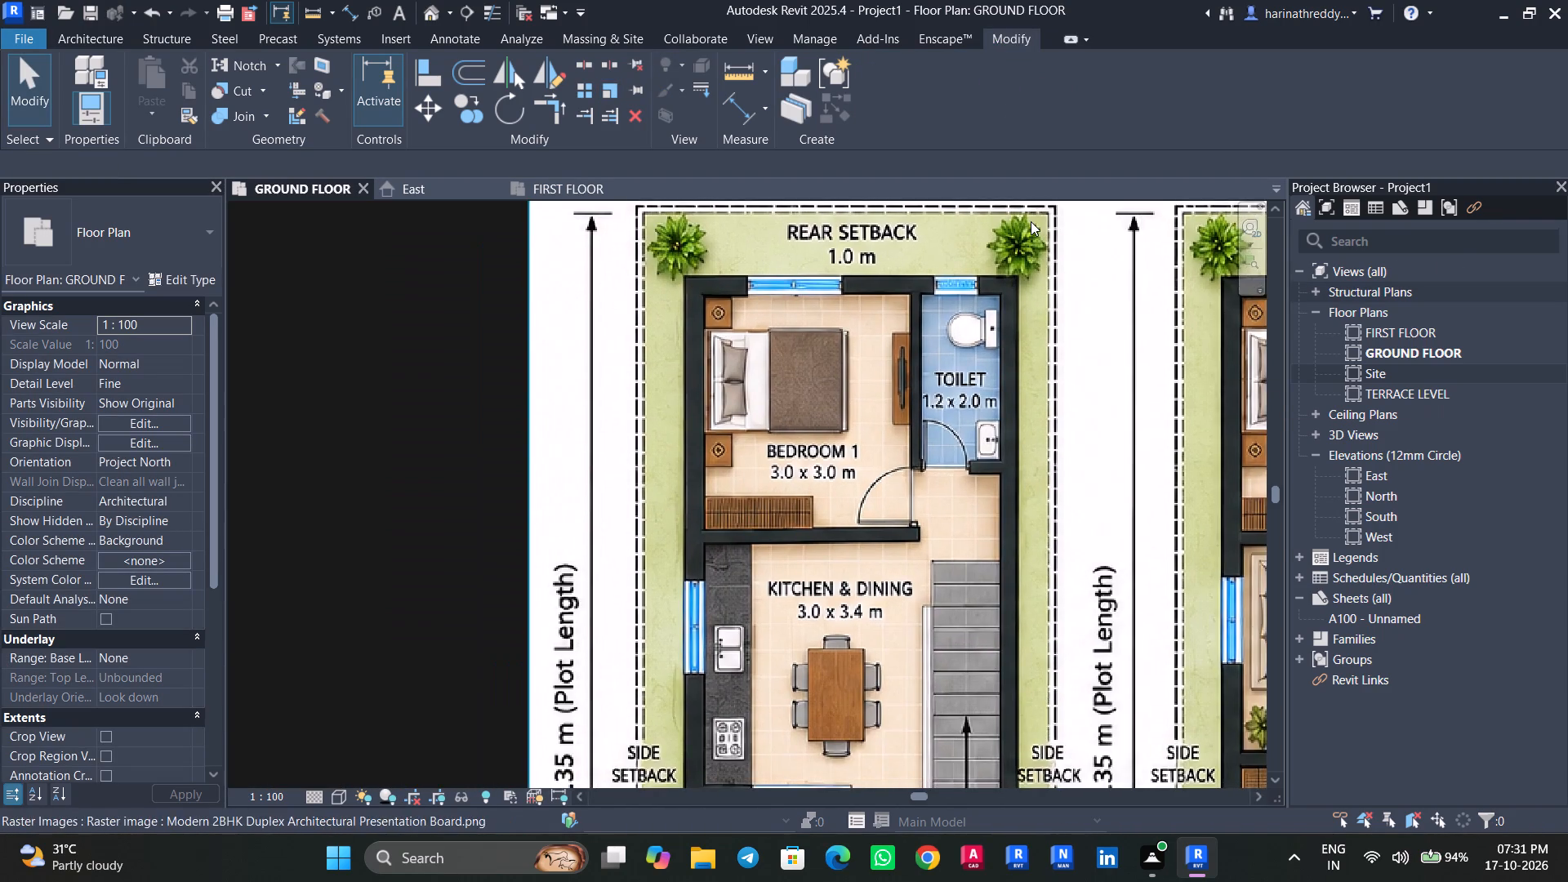
middle_drag(1031, 221, 1031, 274)
scroll(1031, 274, down, 1)
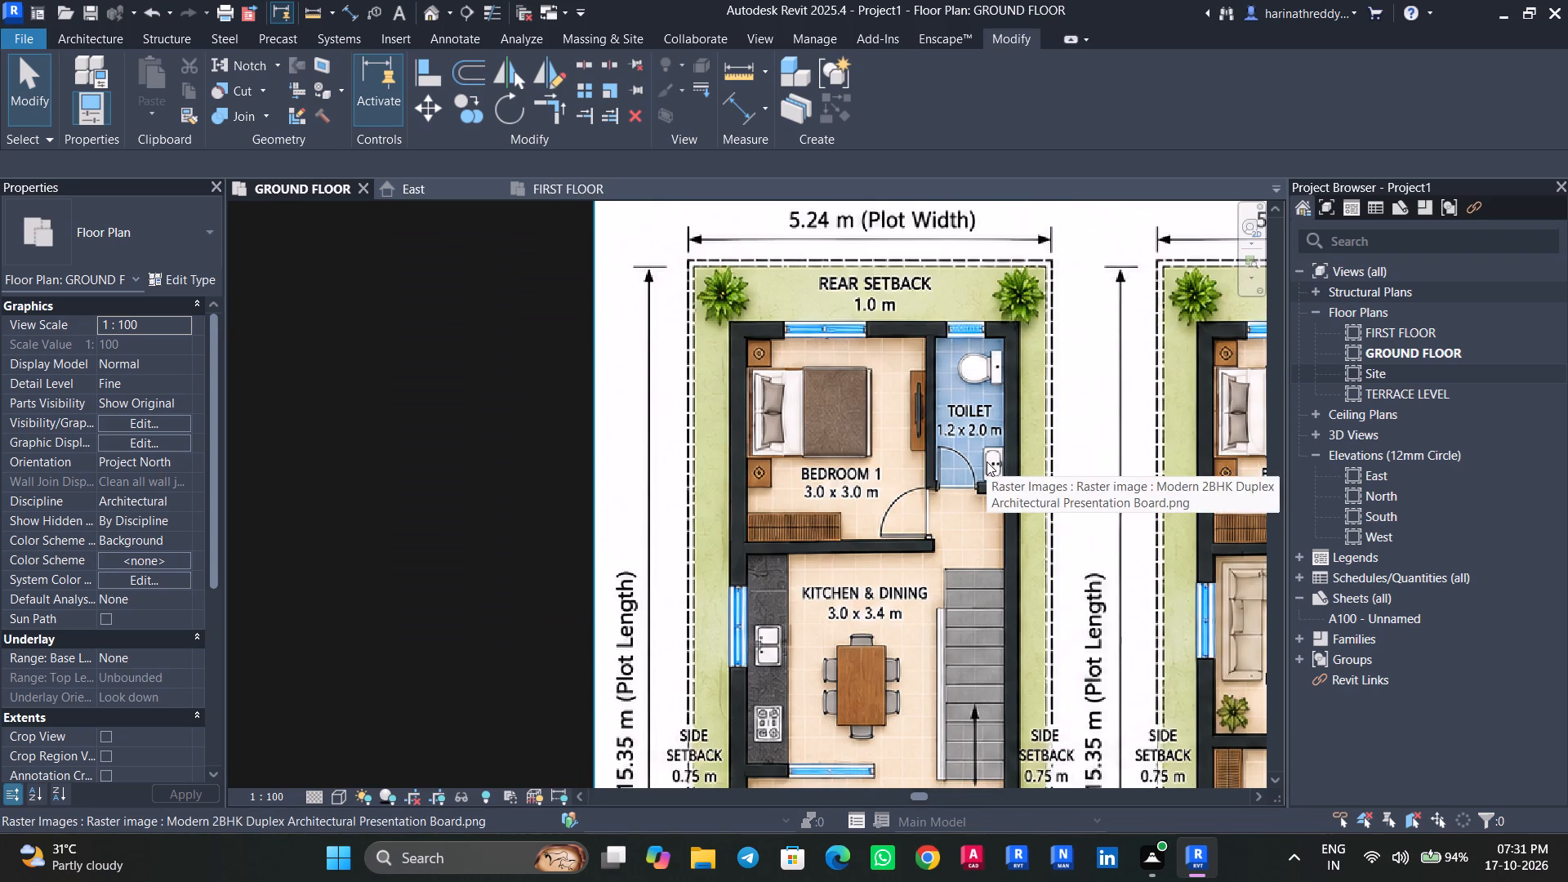
middle_drag(984, 461, 959, 421)
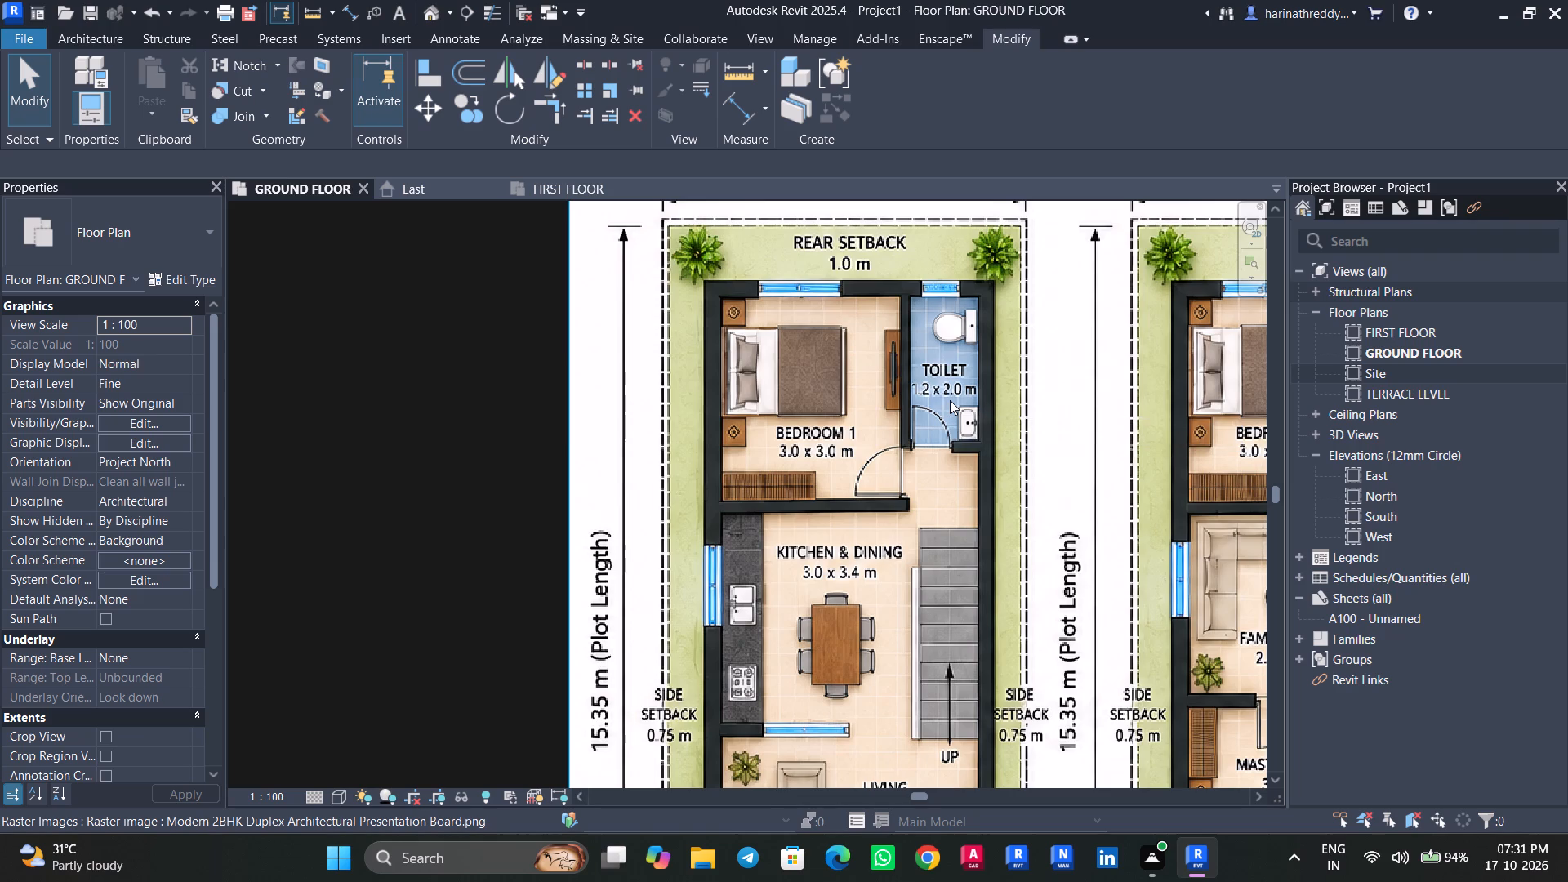
text(WA)
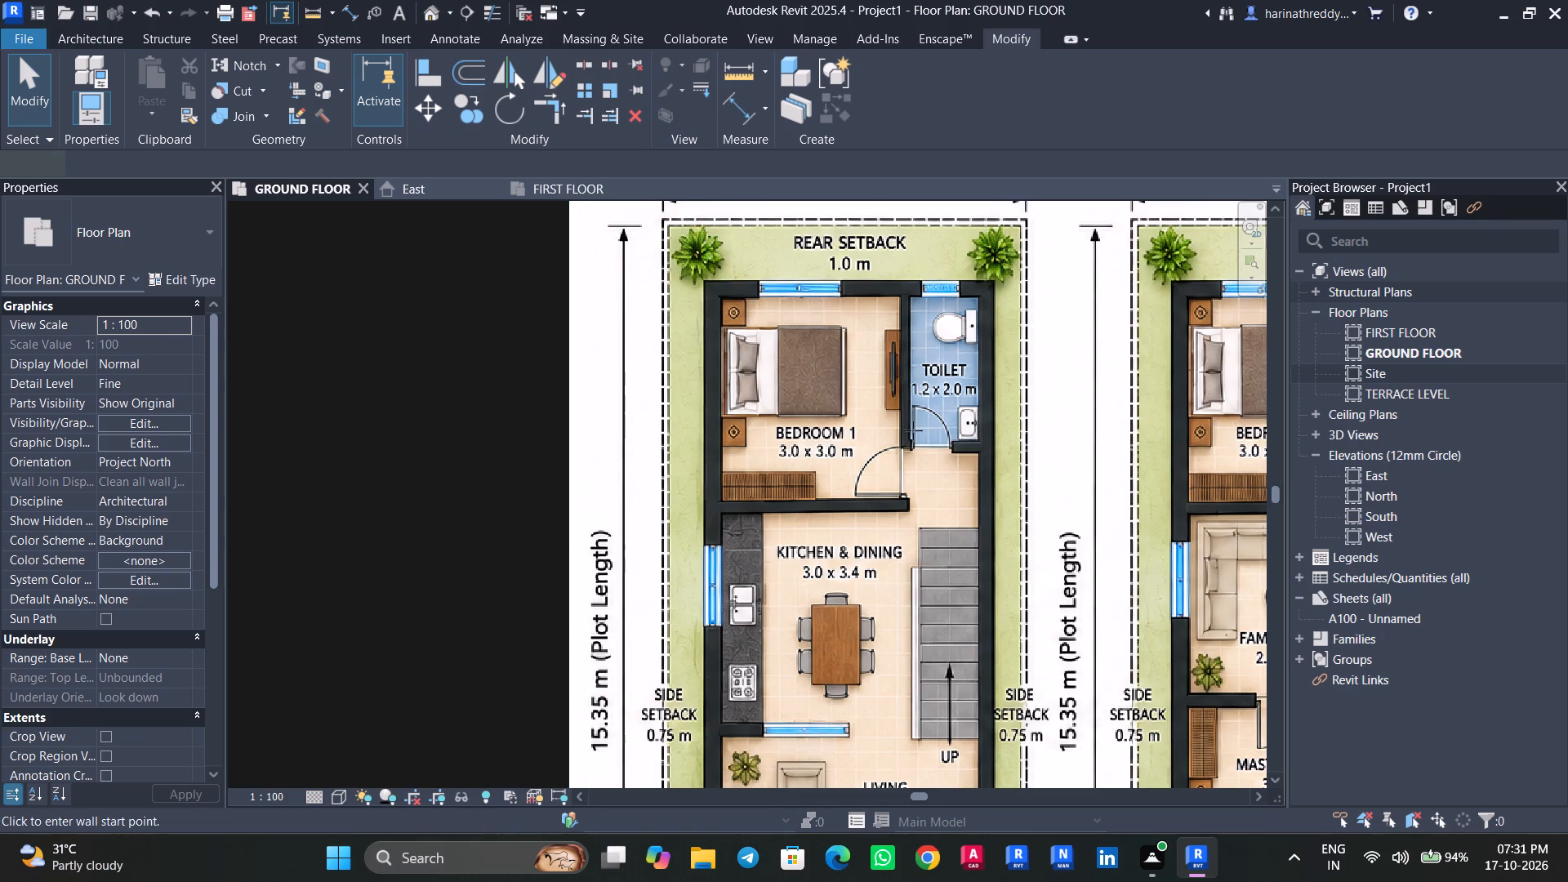
click(151, 256)
key(Escape)
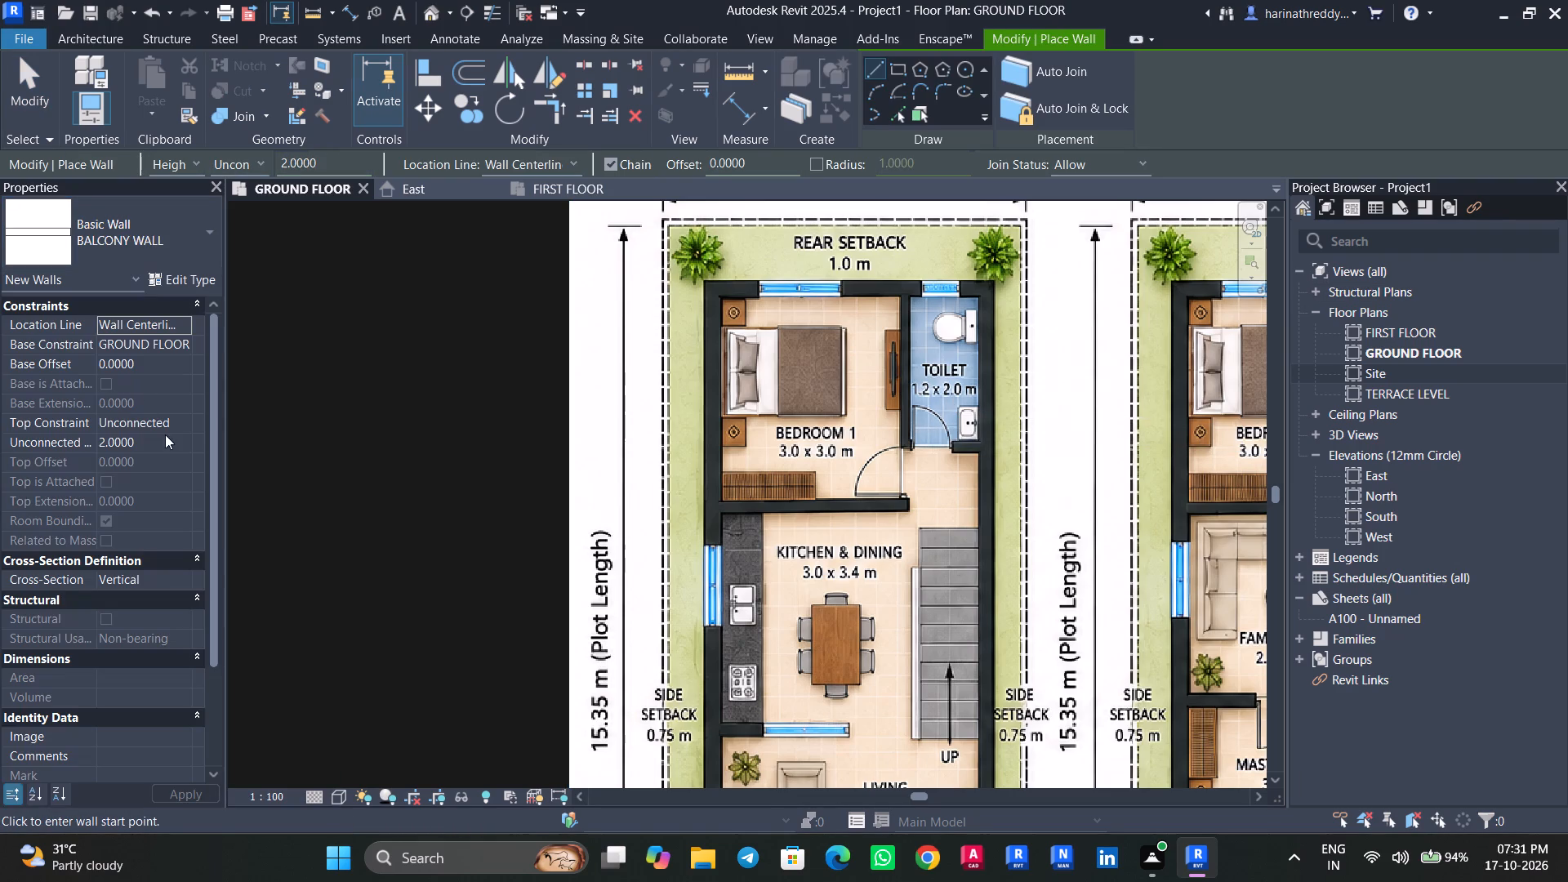
scroll(769, 287, up, 5)
middle_drag(757, 269, 713, 474)
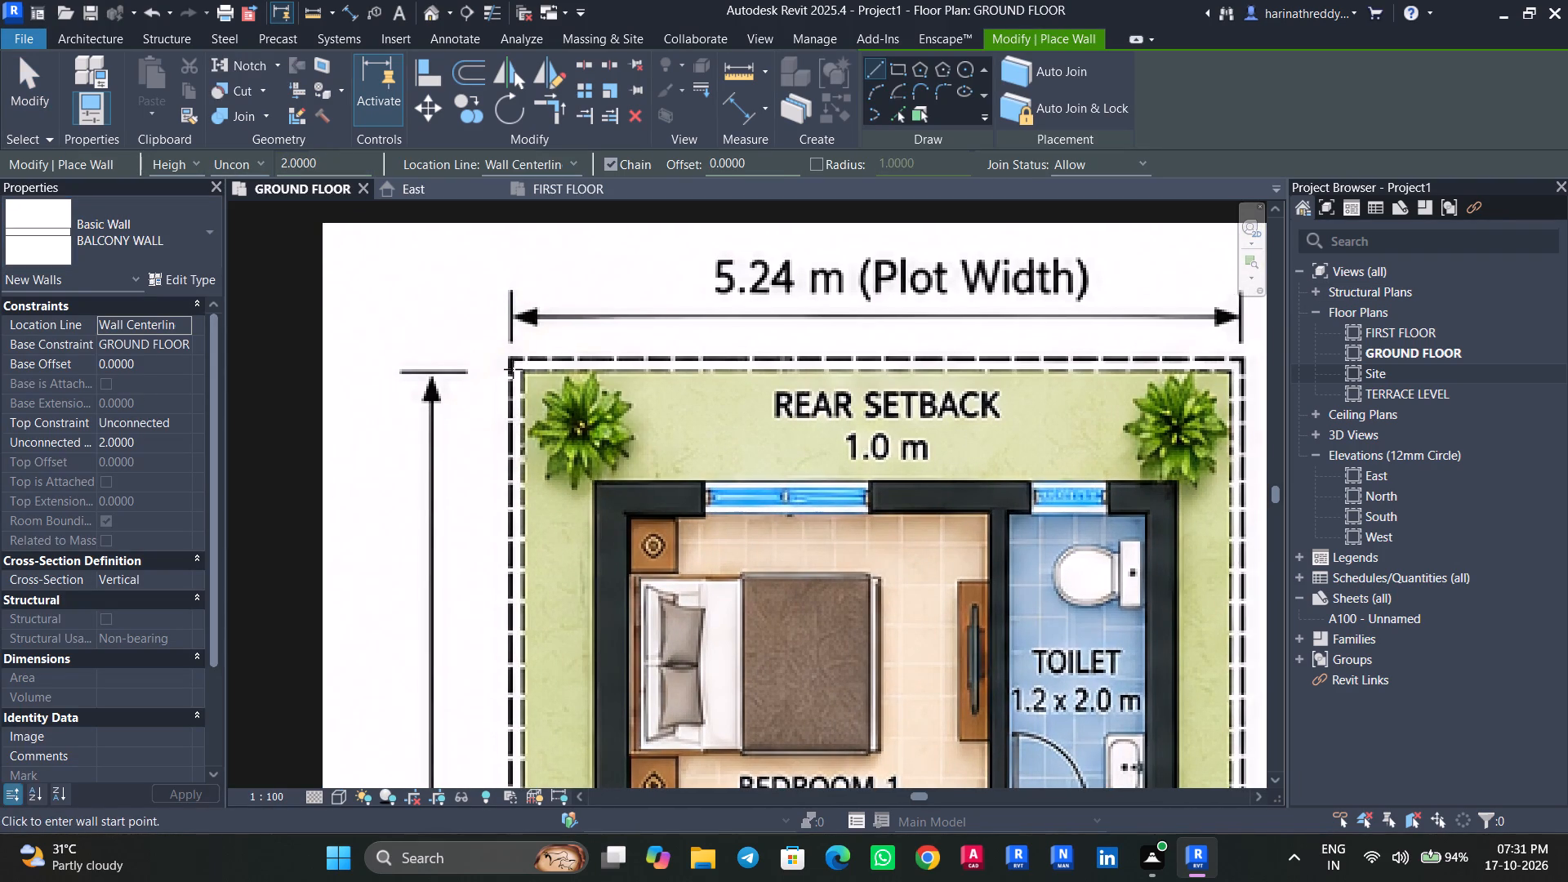
click(513, 369)
key(Escape)
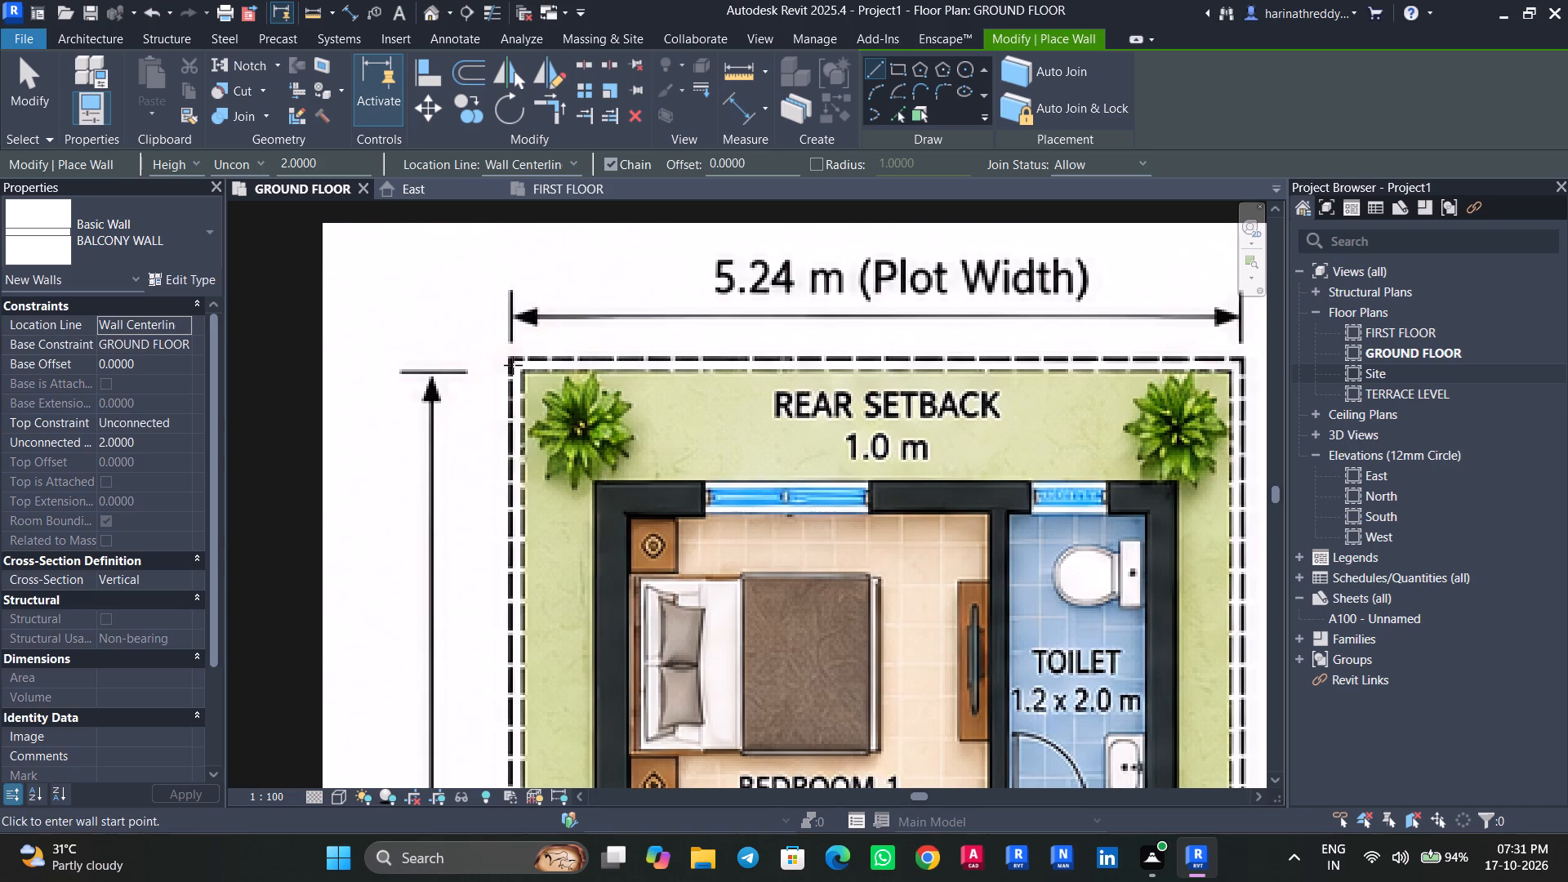
click(514, 364)
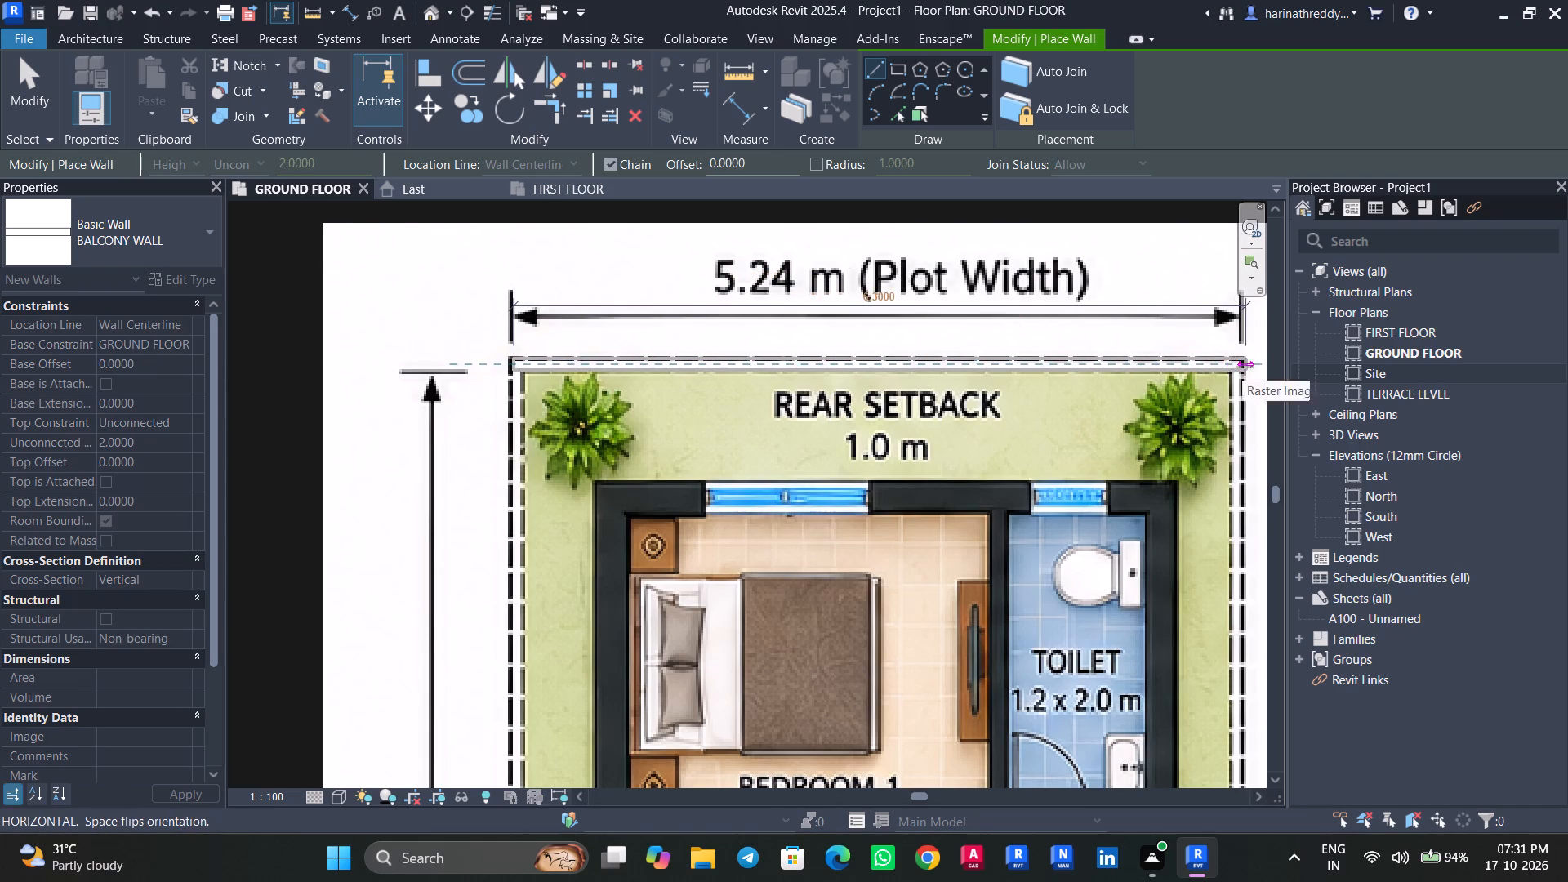
click(1237, 364)
middle_drag(1240, 578, 1185, 376)
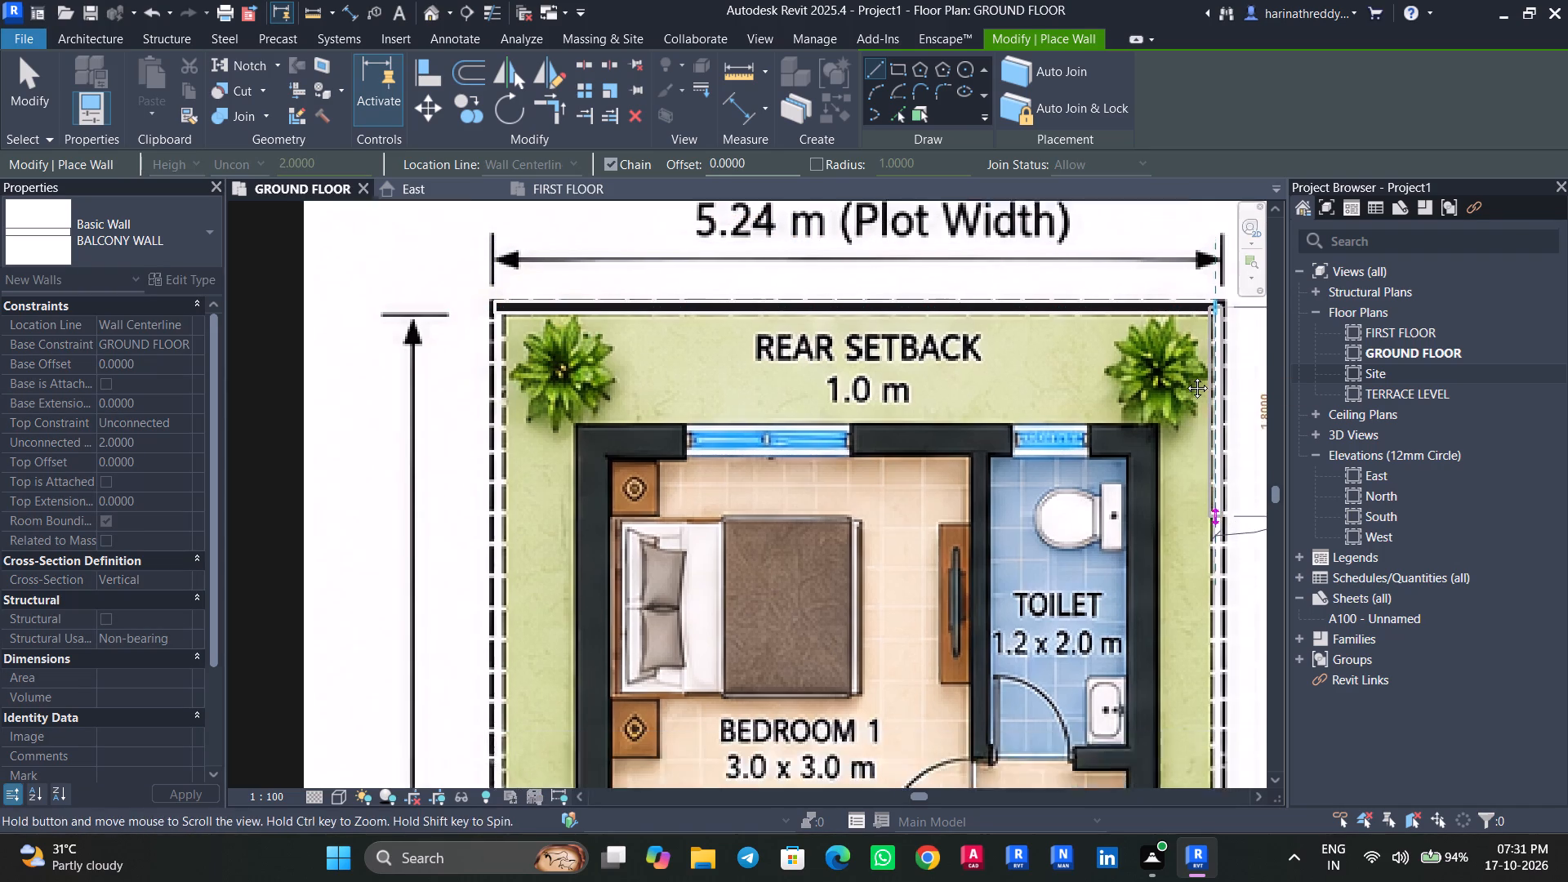
middle_drag(1185, 376, 1100, 135)
scroll(1045, 621, down, 4)
middle_drag(1086, 740, 1032, 445)
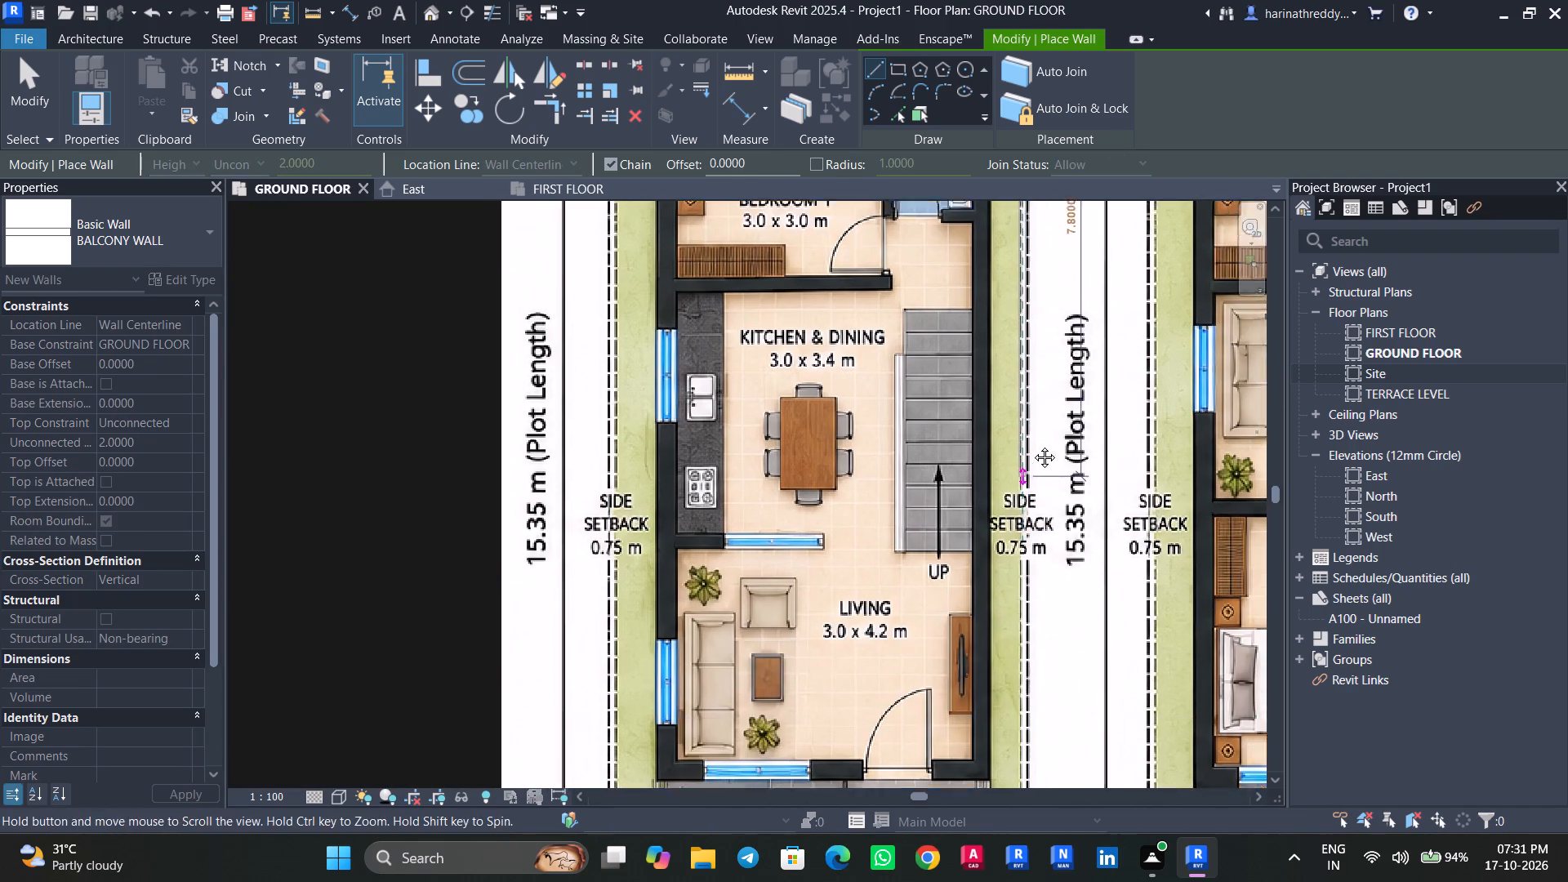
middle_drag(1032, 445, 1031, 444)
middle_drag(1022, 733, 1003, 425)
scroll(990, 640, up, 5)
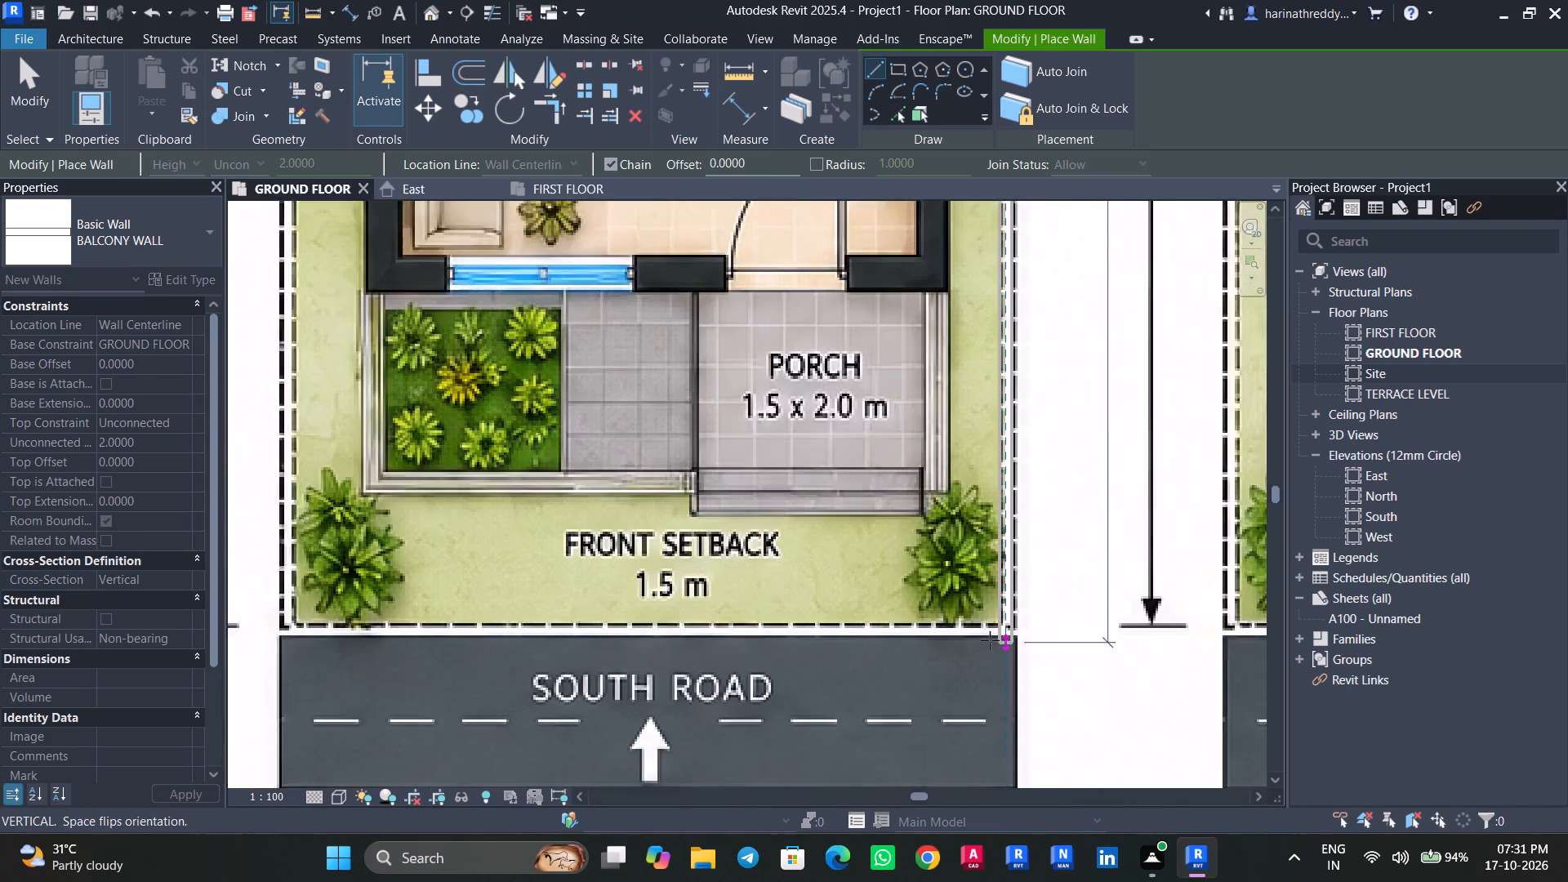
click(1009, 621)
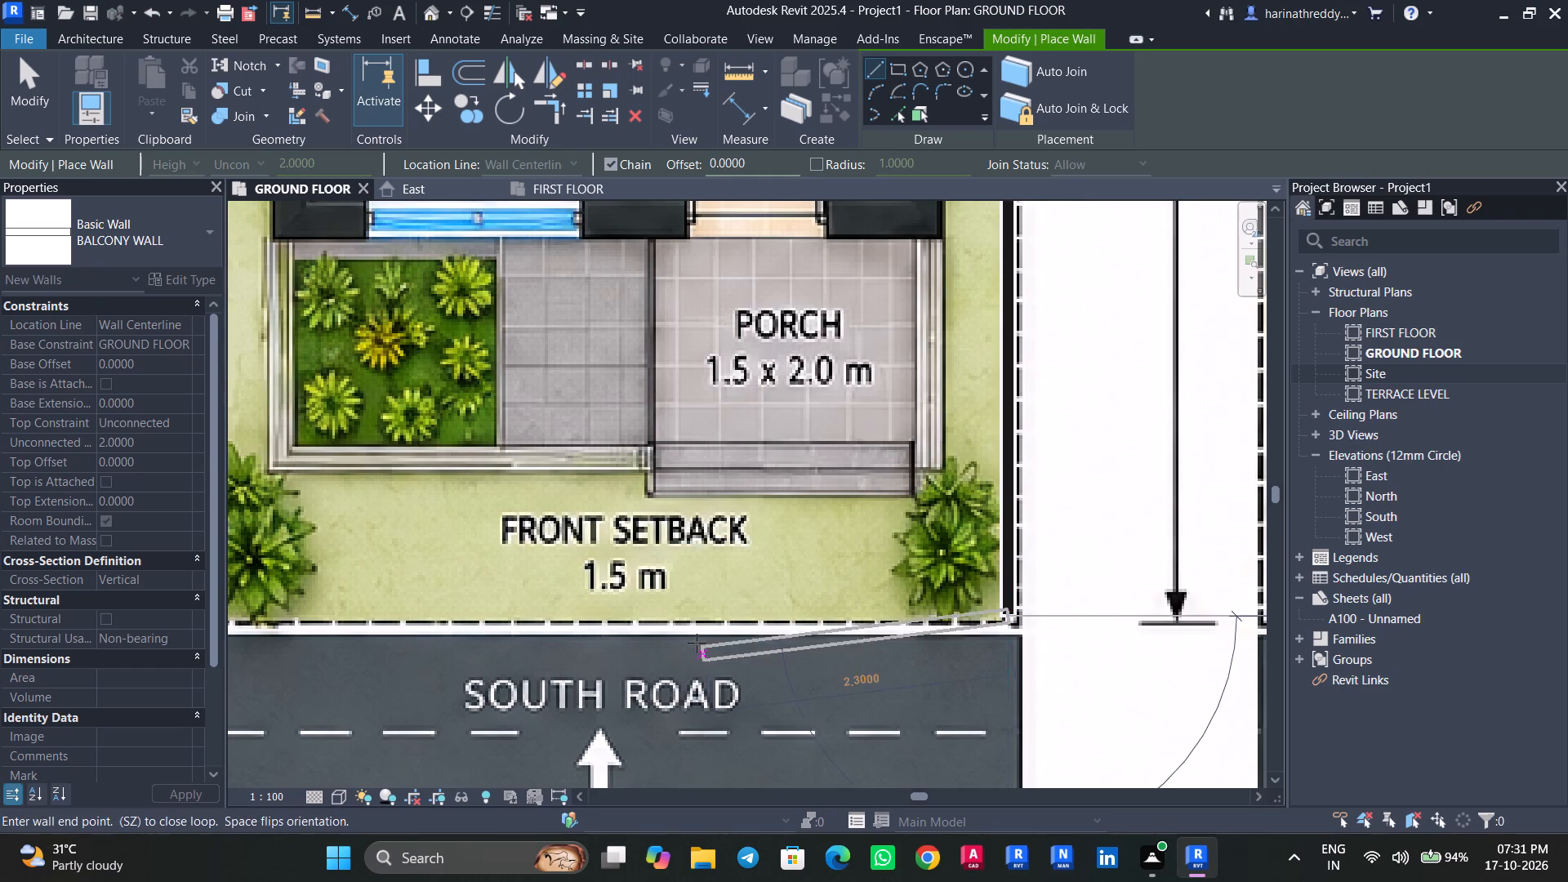
key(Escape)
key(Escape)
key(Escape)
Nudge the toilet-side boundary wall outward and extend its front end to the plot corner at South Road.
click(1020, 607)
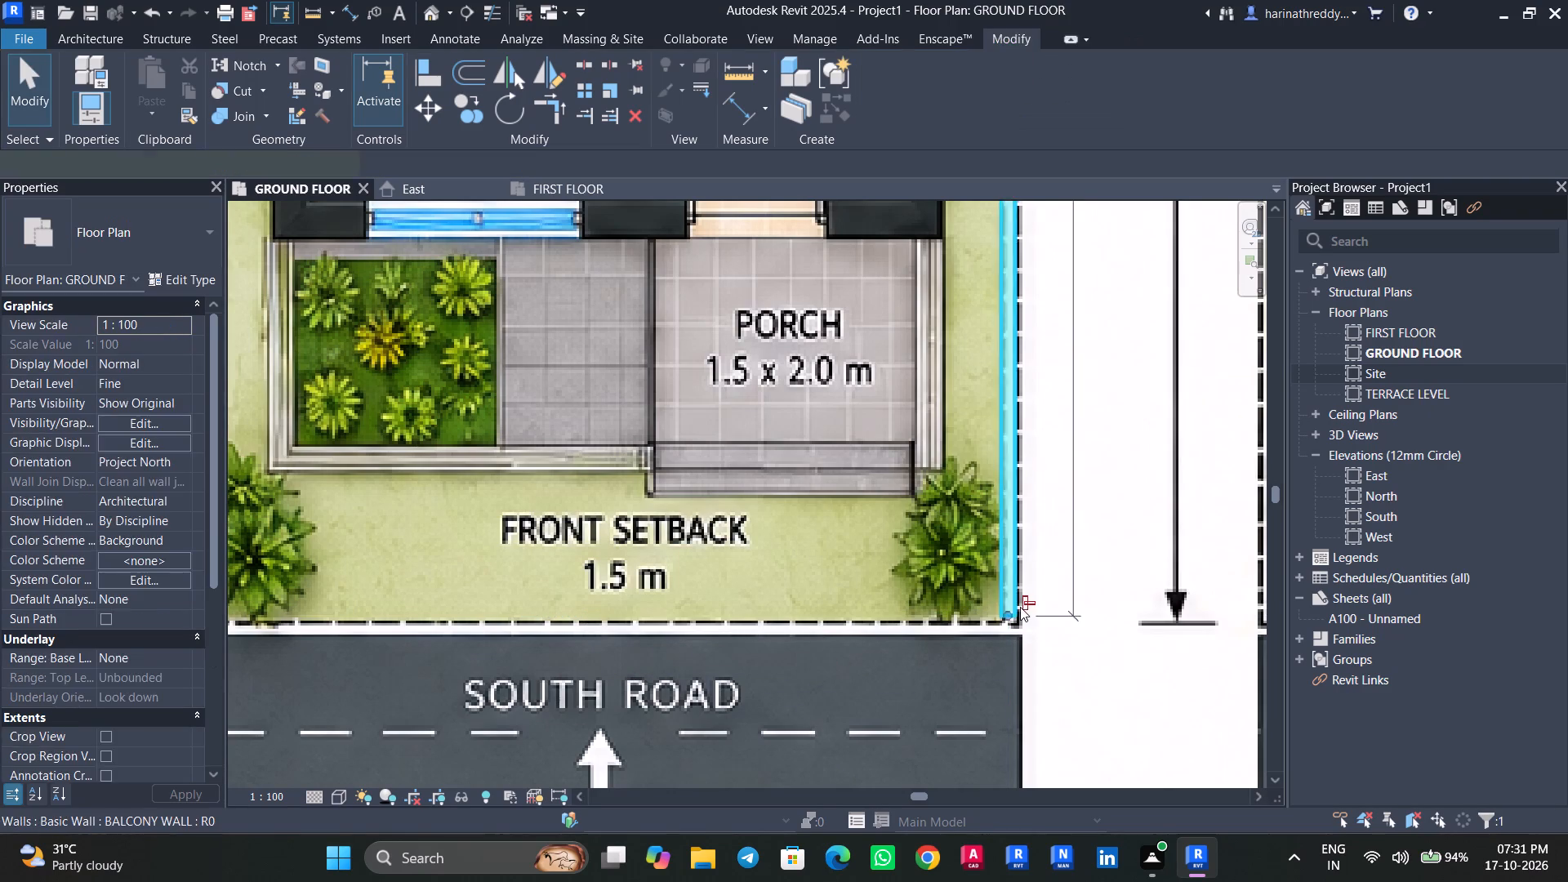
scroll(1020, 607, up, 4)
key(Right)
drag(1002, 621, 1007, 642)
key(Escape)
Draw the front boundary wall along South Road and the kitchen-side boundary wall up to the rear corner, closing the plot enclosure.
text(WA)
click(1004, 640)
scroll(906, 661, down, 1)
scroll(906, 661, up, 1)
scroll(906, 661, down, 6)
middle_drag(751, 679, 1562, 596)
middle_drag(1134, 572, 823, 658)
scroll(829, 662, up, 3)
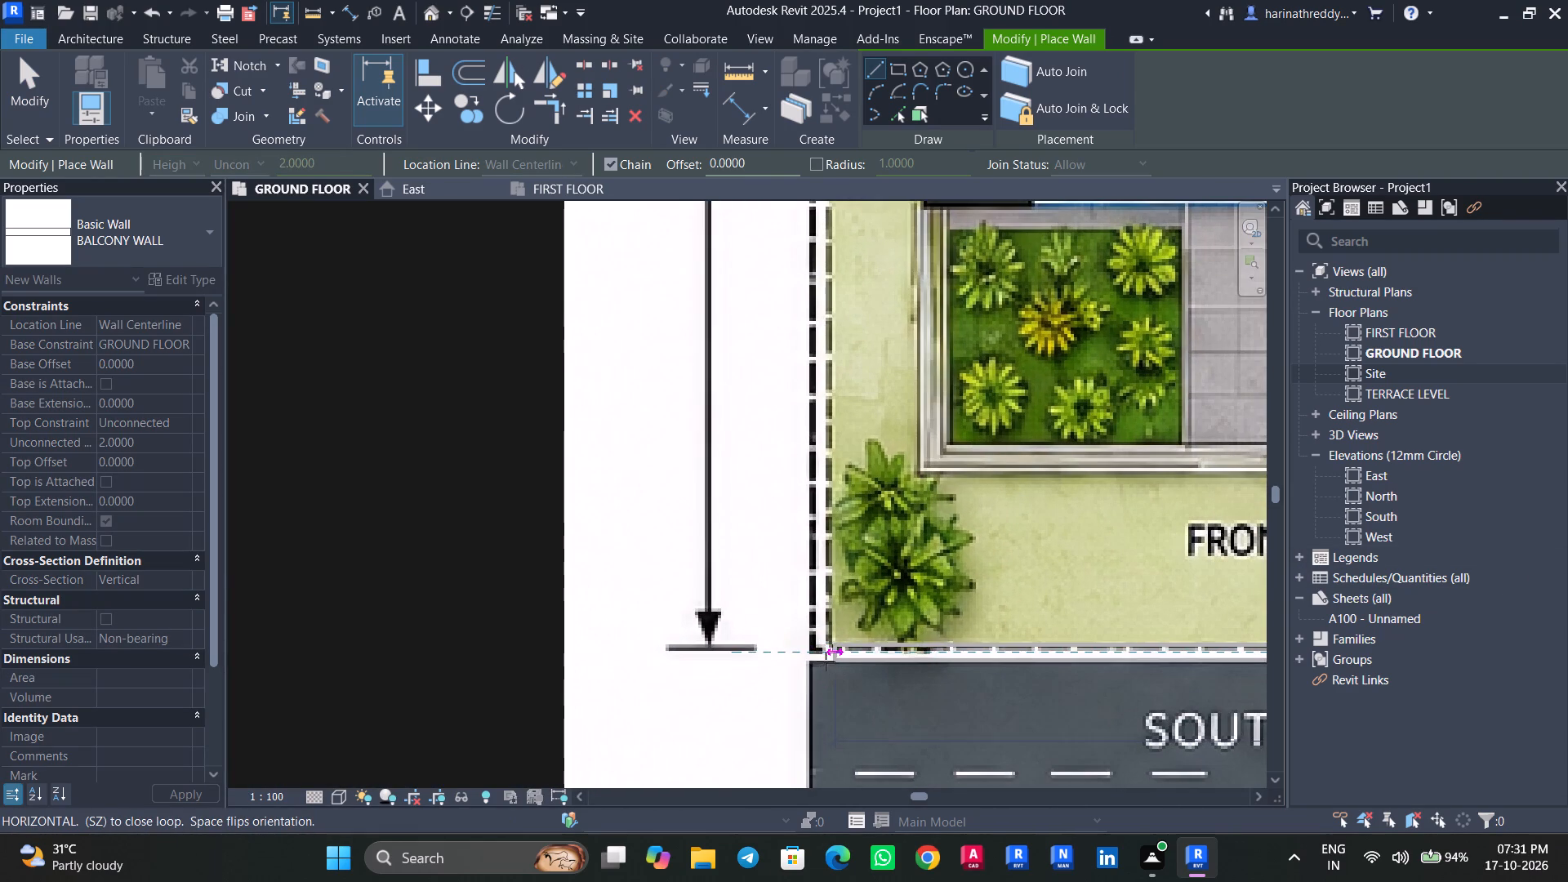
click(816, 657)
scroll(834, 505, down, 3)
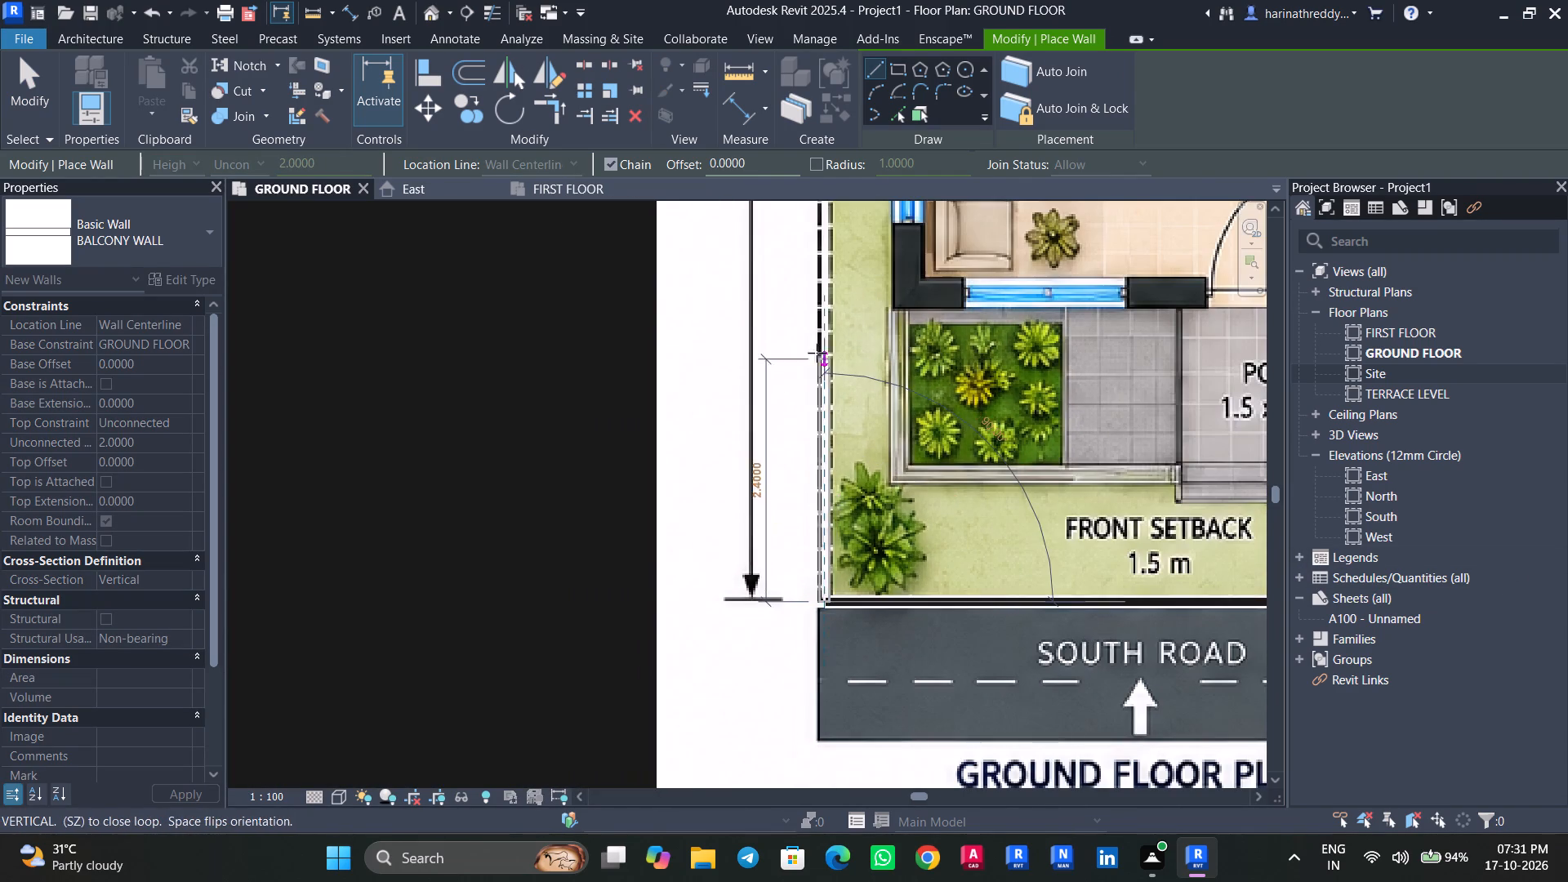
middle_drag(821, 341, 874, 881)
middle_drag(875, 243, 859, 881)
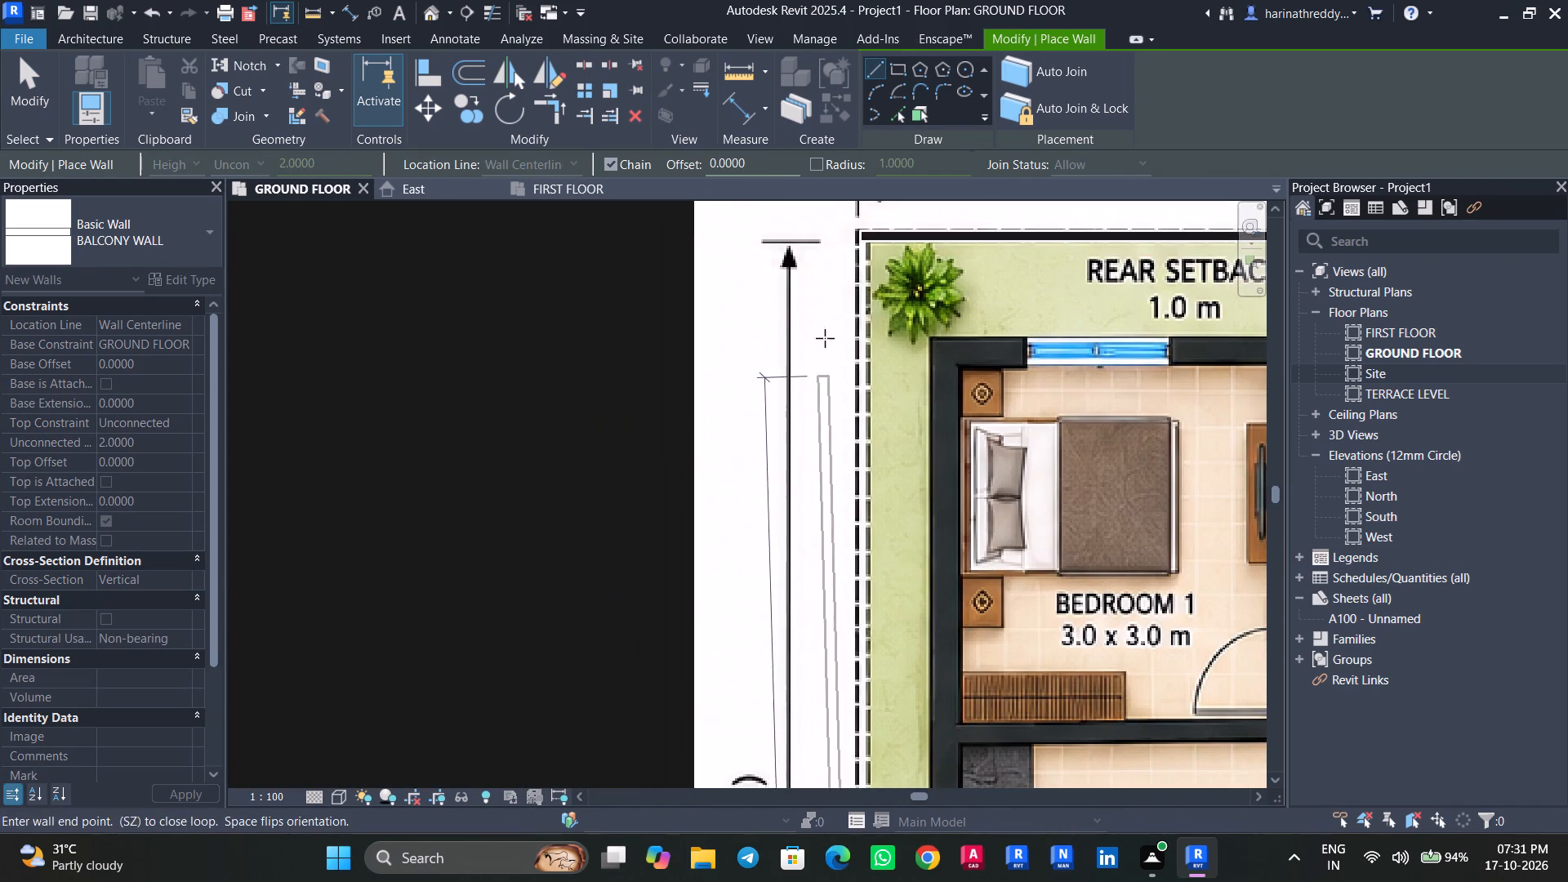
click(868, 238)
key(Escape)
key(Escape)
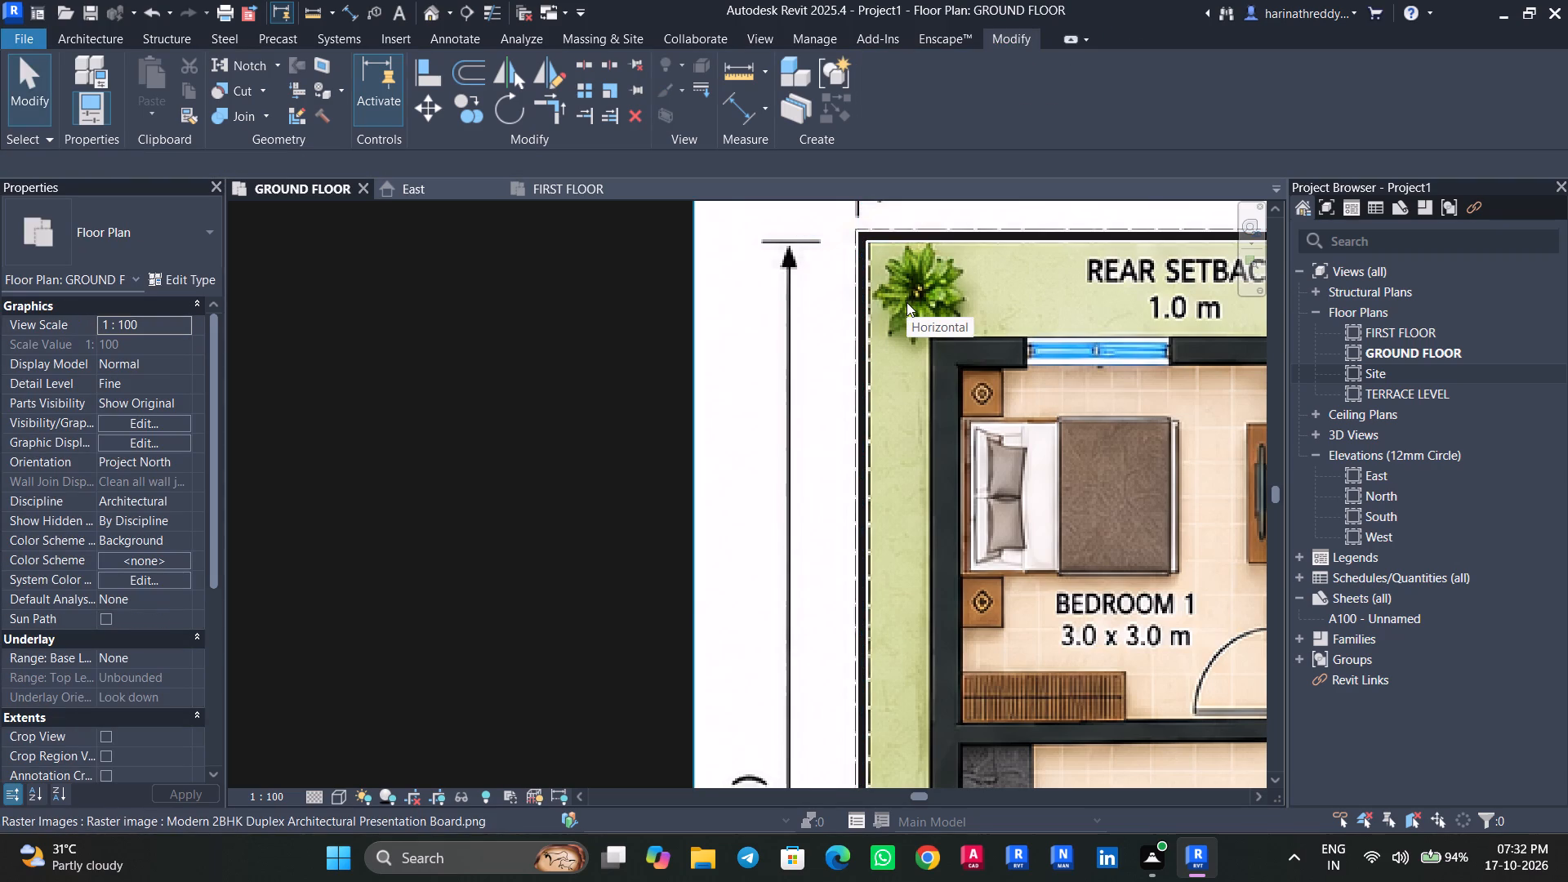
Open the default 3D view to check the plot boundary walls.
click(1016, 371)
scroll(1016, 374, down, 2)
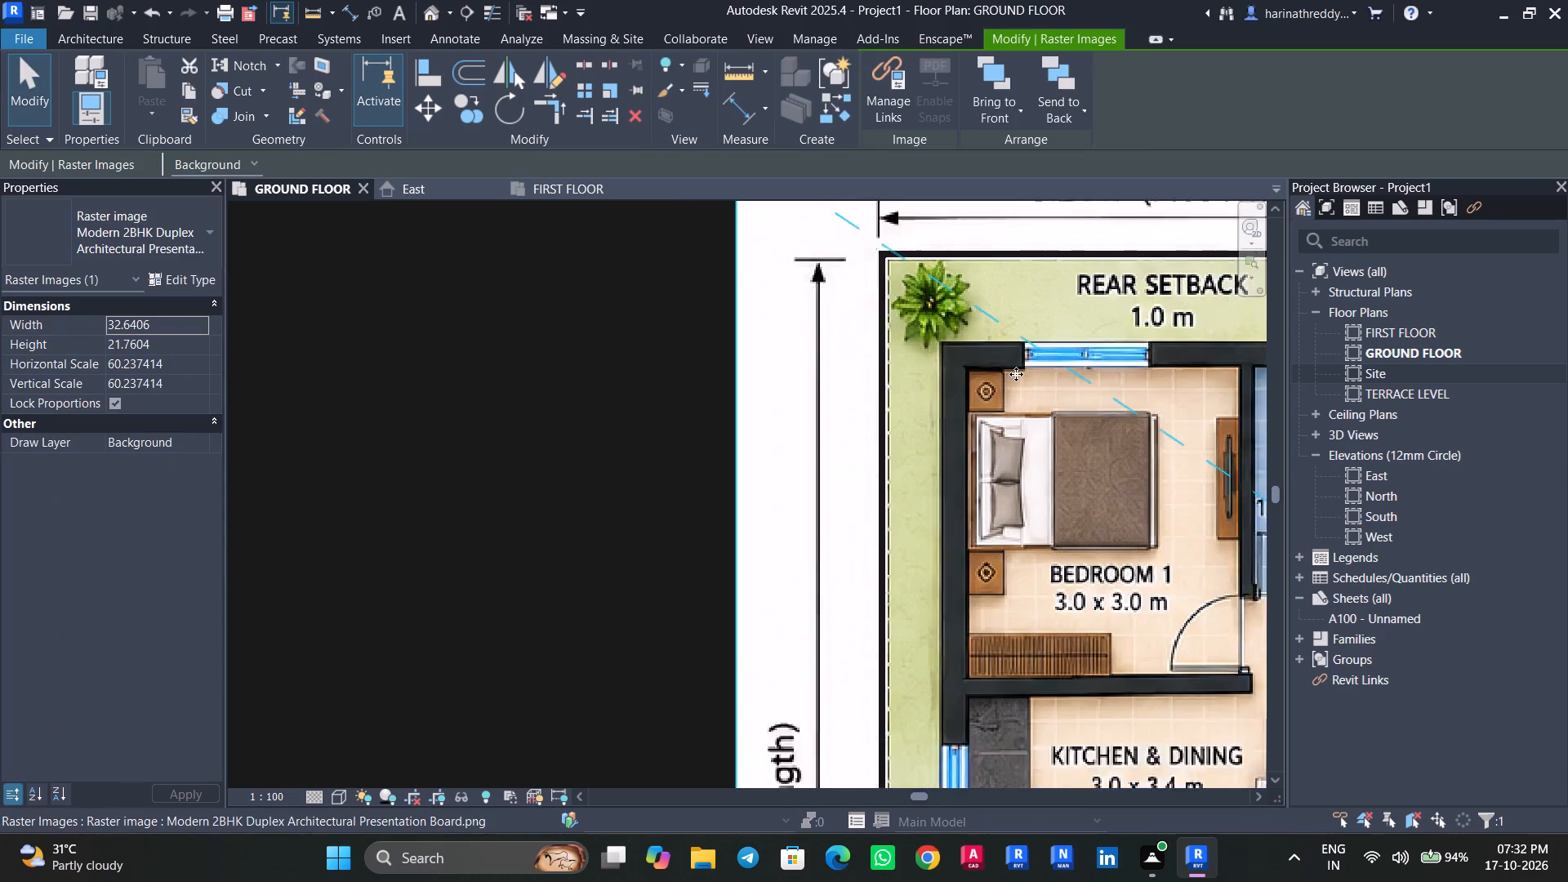
scroll(1016, 374, down, 3)
middle_drag(1005, 372, 928, 339)
key(Escape)
click(434, 11)
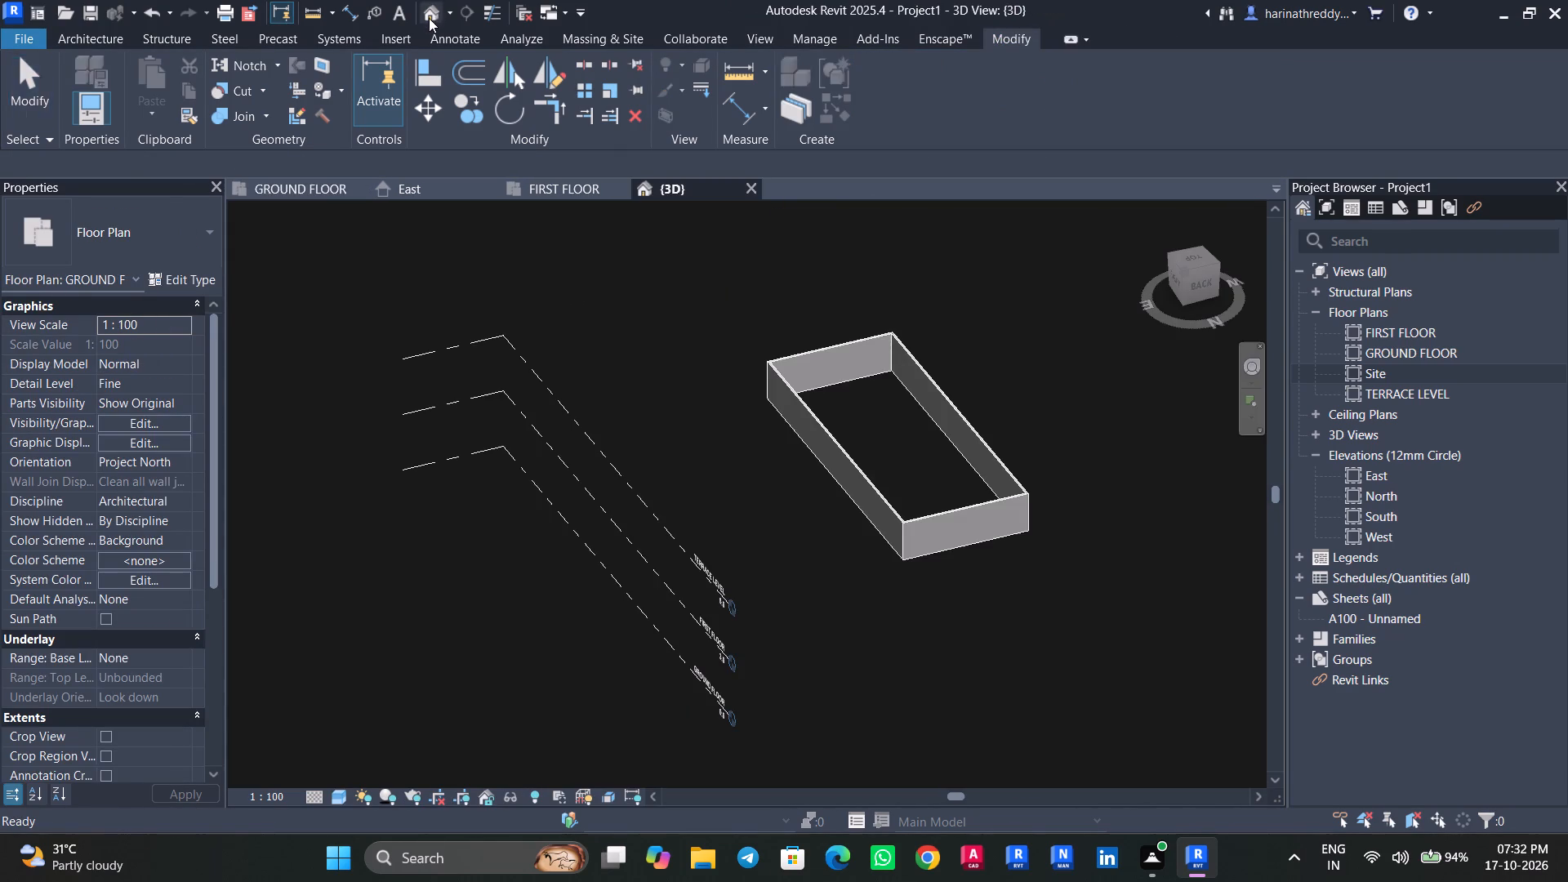
Set the 3D view of the boundary walls to Fine detail level and the Realistic visual style.
scroll(933, 509, up, 9)
shift+scroll(925, 480, up, 1)
shift+middle_drag(925, 480, 983, 416)
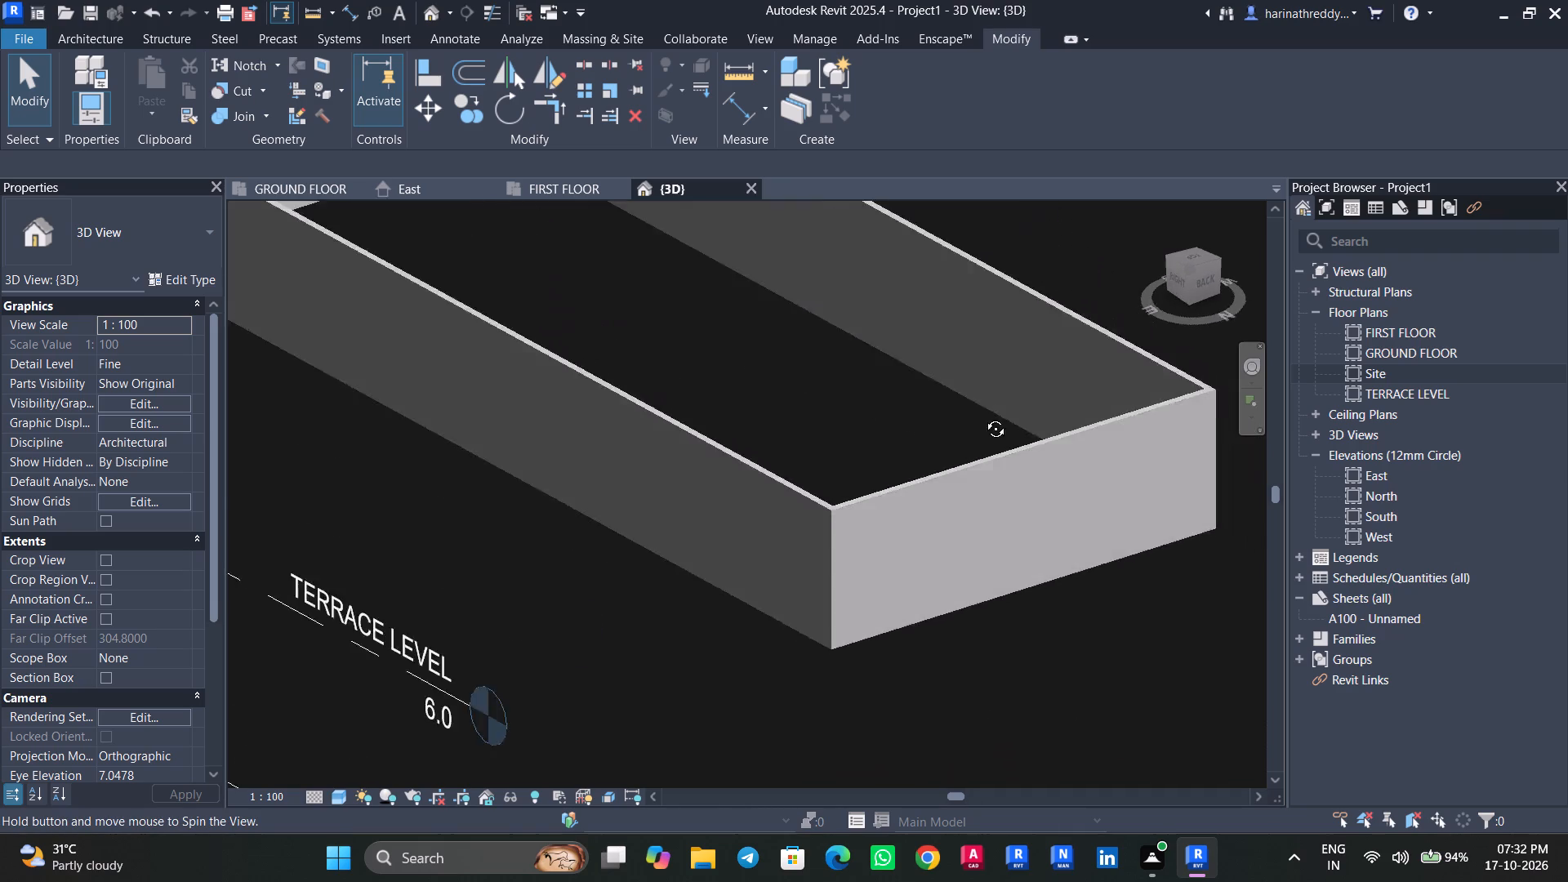
shift+middle_drag(983, 416, 1006, 388)
shift+middle_drag(991, 390, 936, 413)
middle_drag(938, 416, 1006, 499)
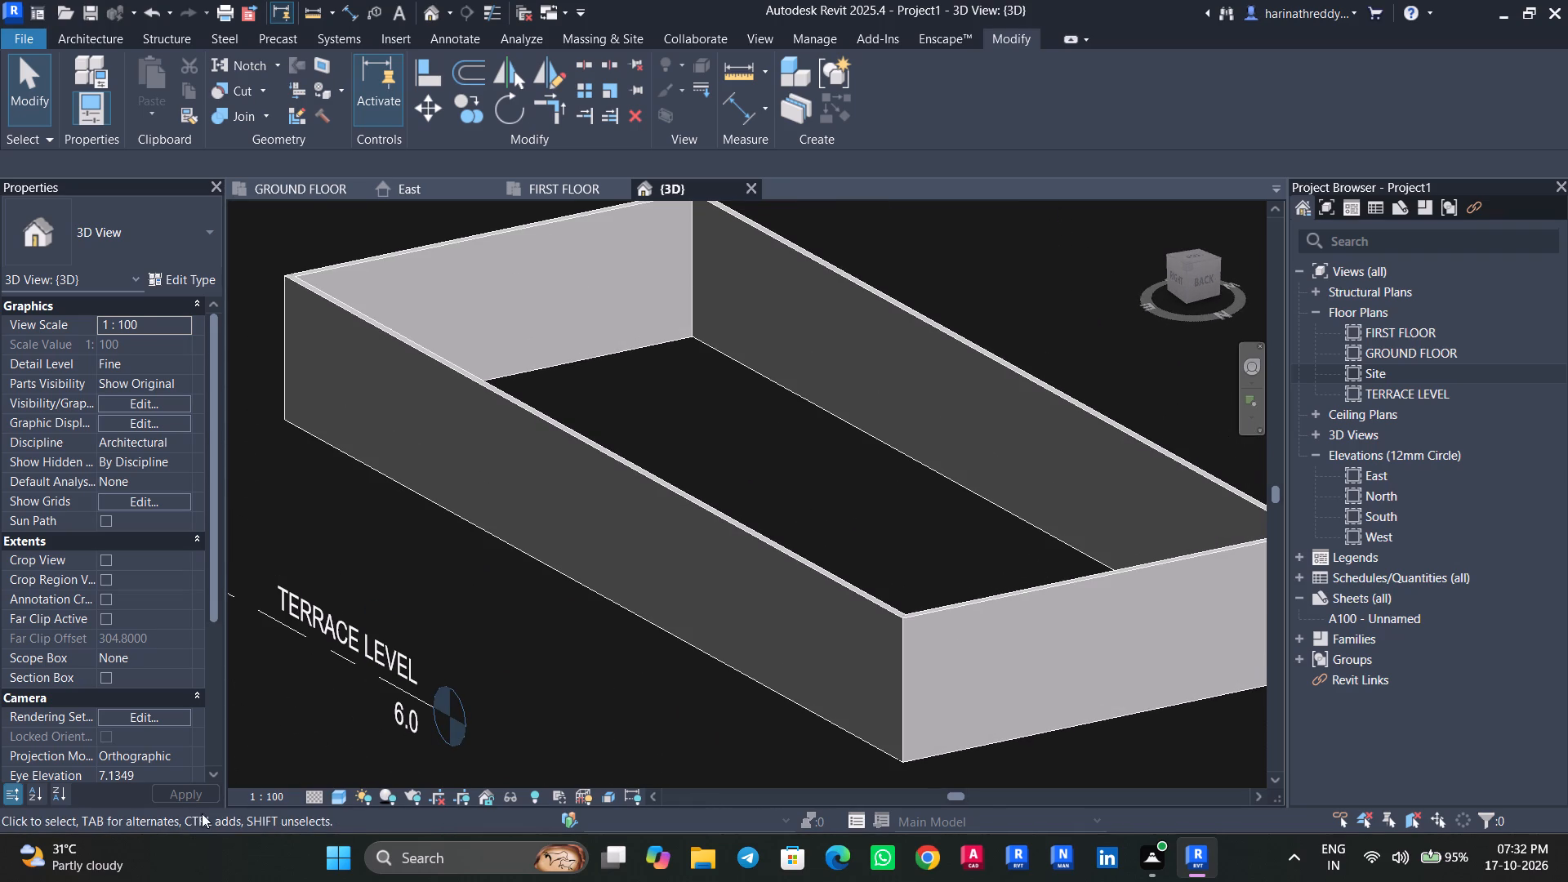
click(308, 804)
click(325, 777)
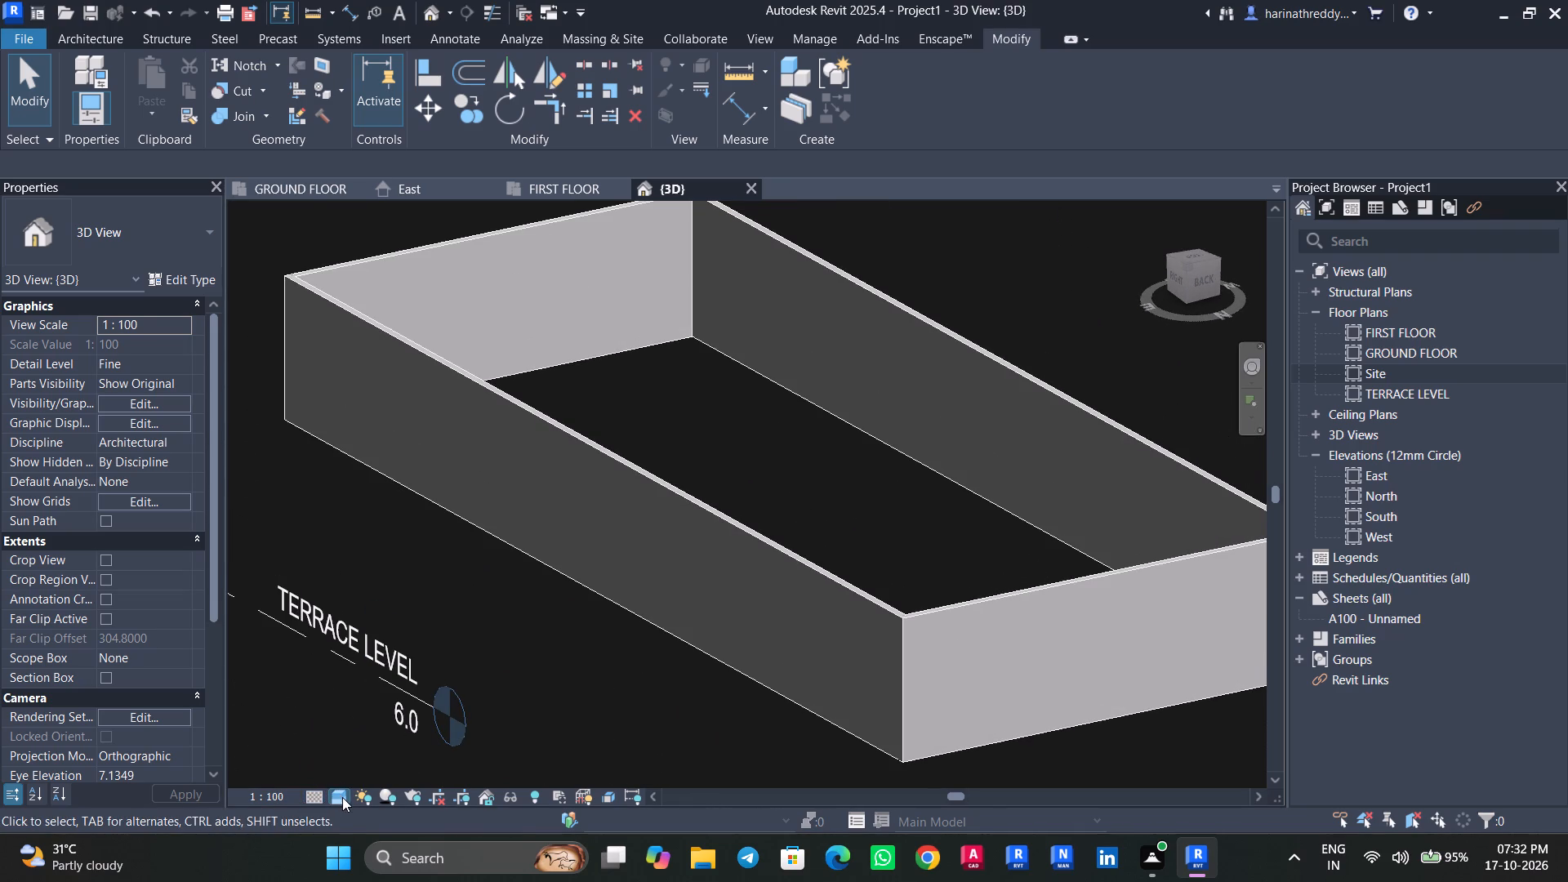
click(341, 797)
click(352, 778)
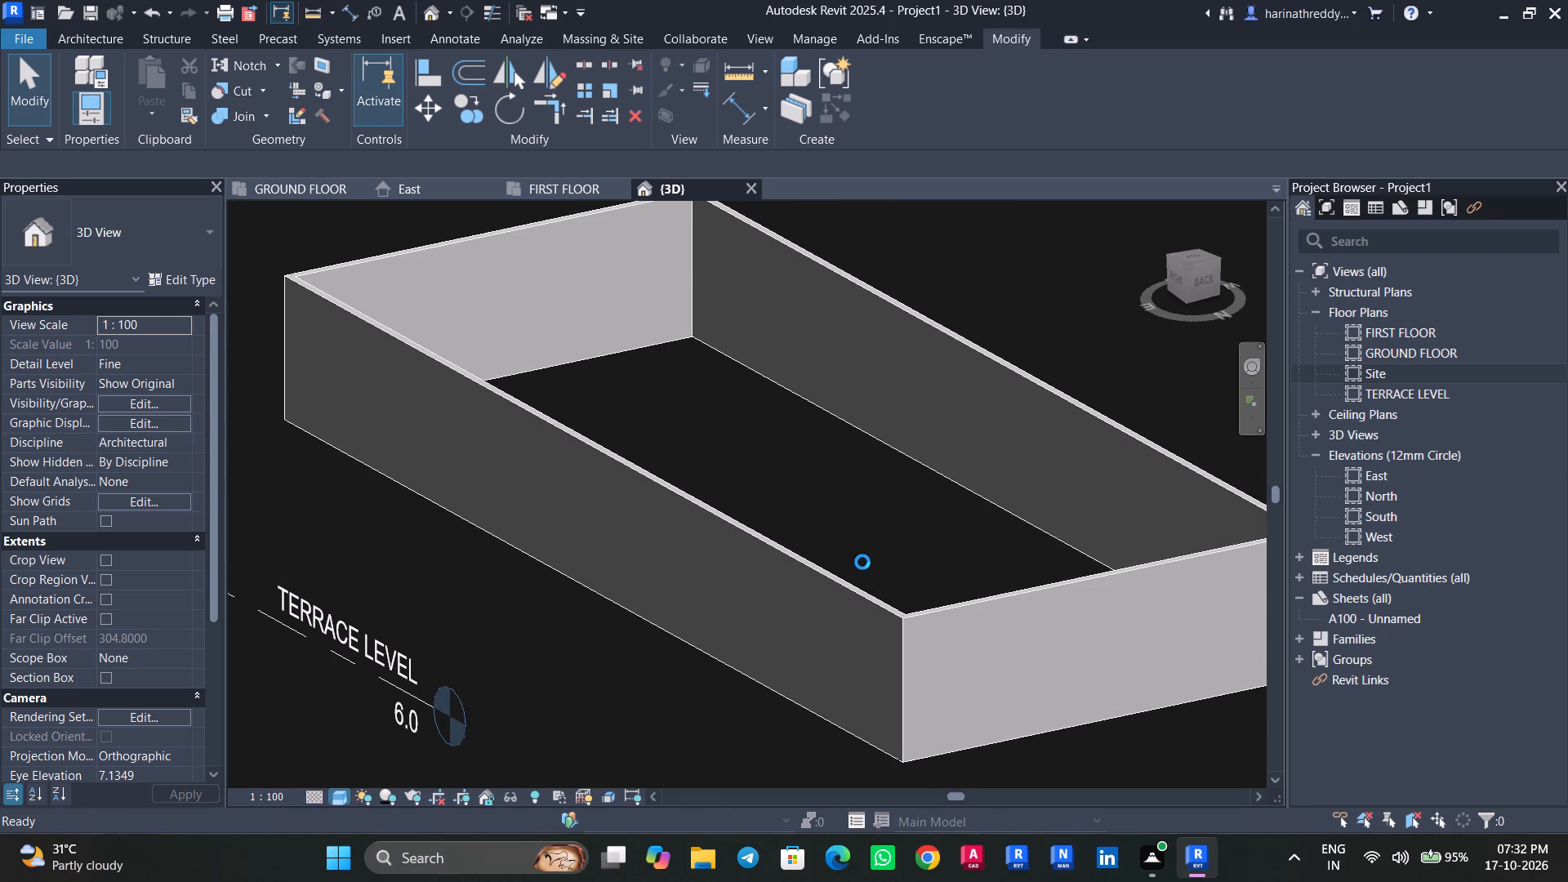
Select all the BALCONY WALL boundary walls together and set their unconnected height to 1.5 m.
scroll(862, 562, up, 5)
shift+middle_drag(862, 562, 842, 547)
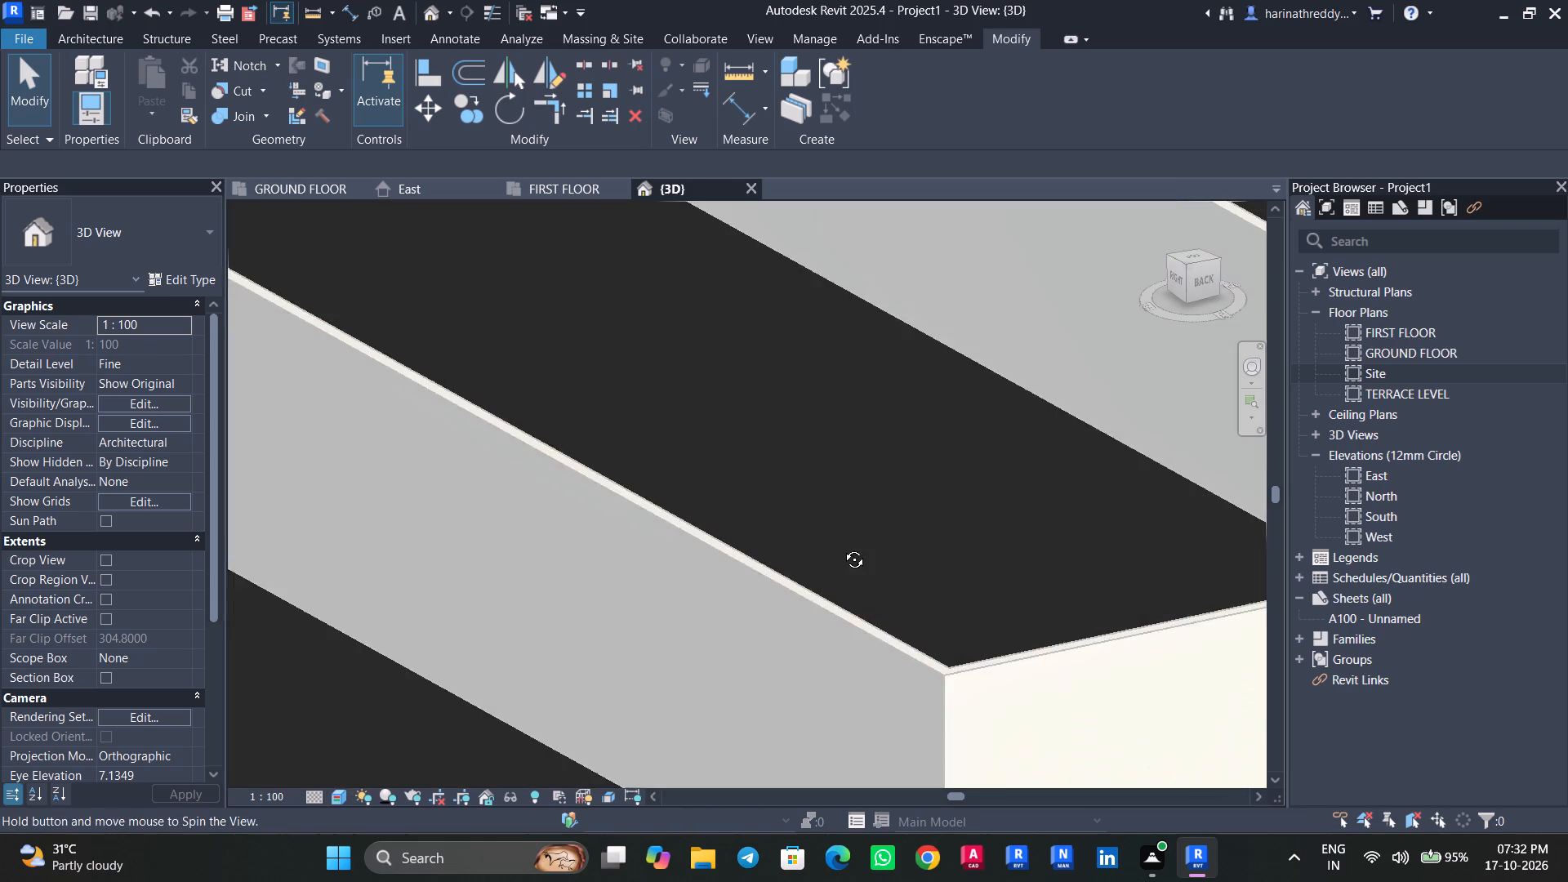
shift+middle_drag(842, 547, 832, 575)
scroll(832, 570, down, 5)
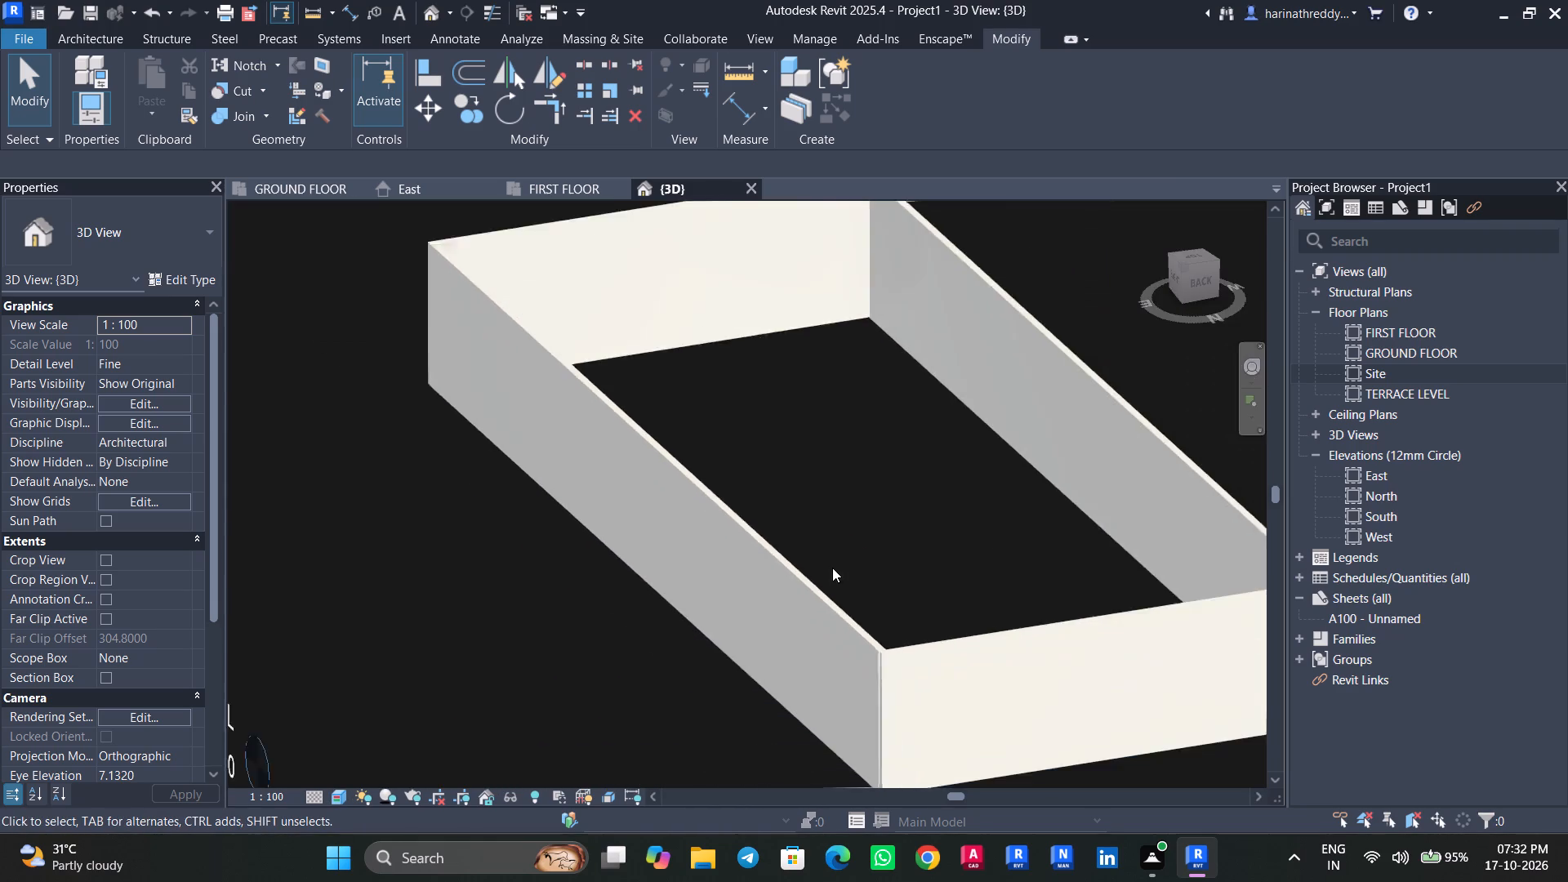
scroll(832, 568, down, 1)
shift+middle_drag(989, 698, 1021, 614)
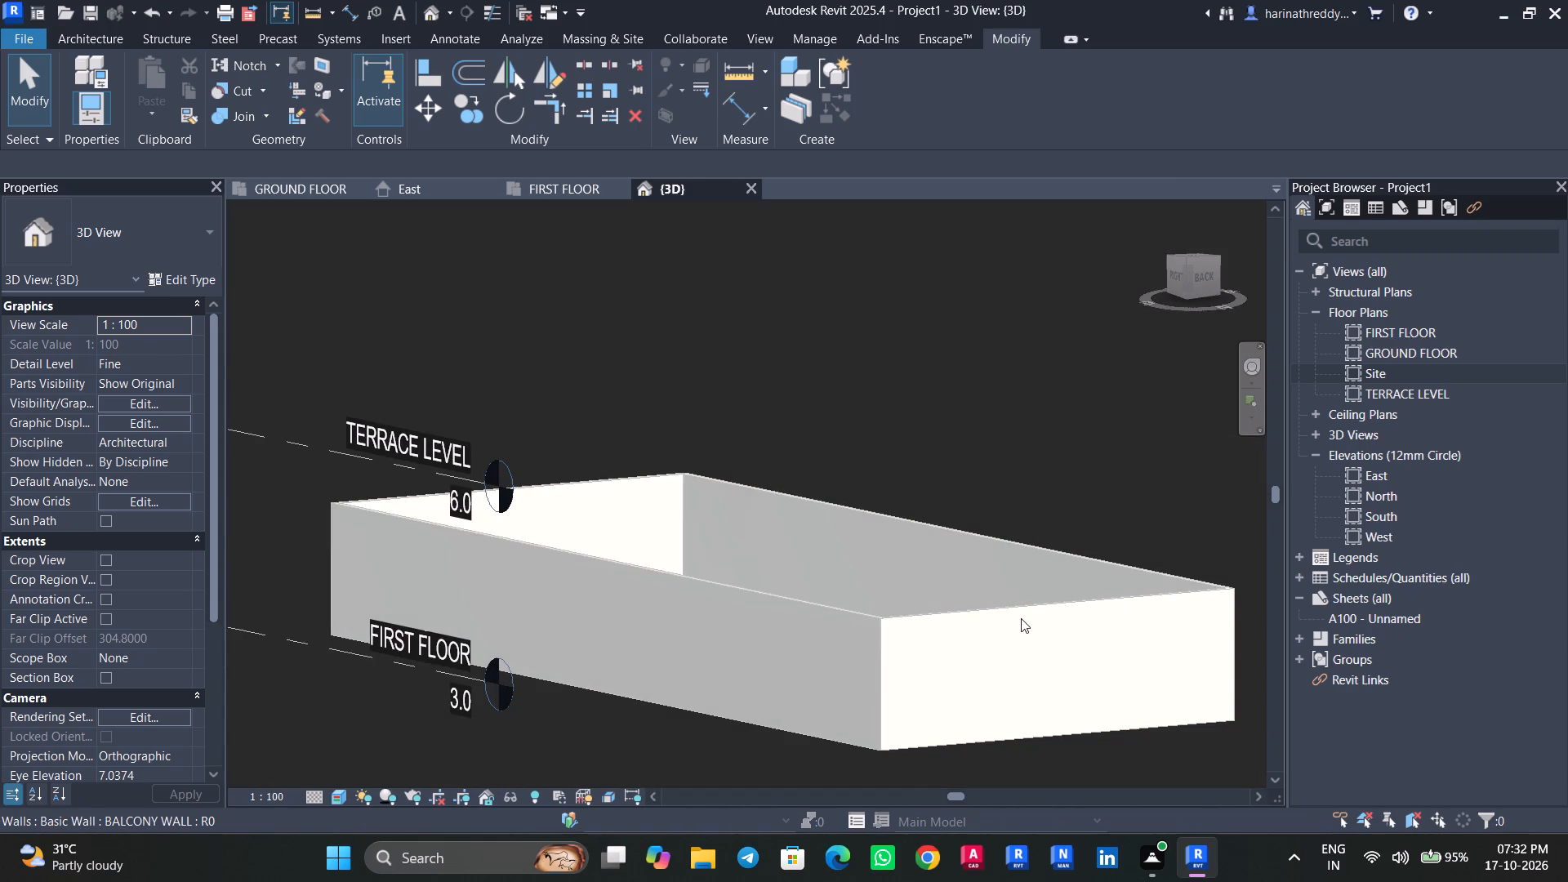
click(1020, 622)
key(Escape)
click(1014, 624)
click(1011, 613)
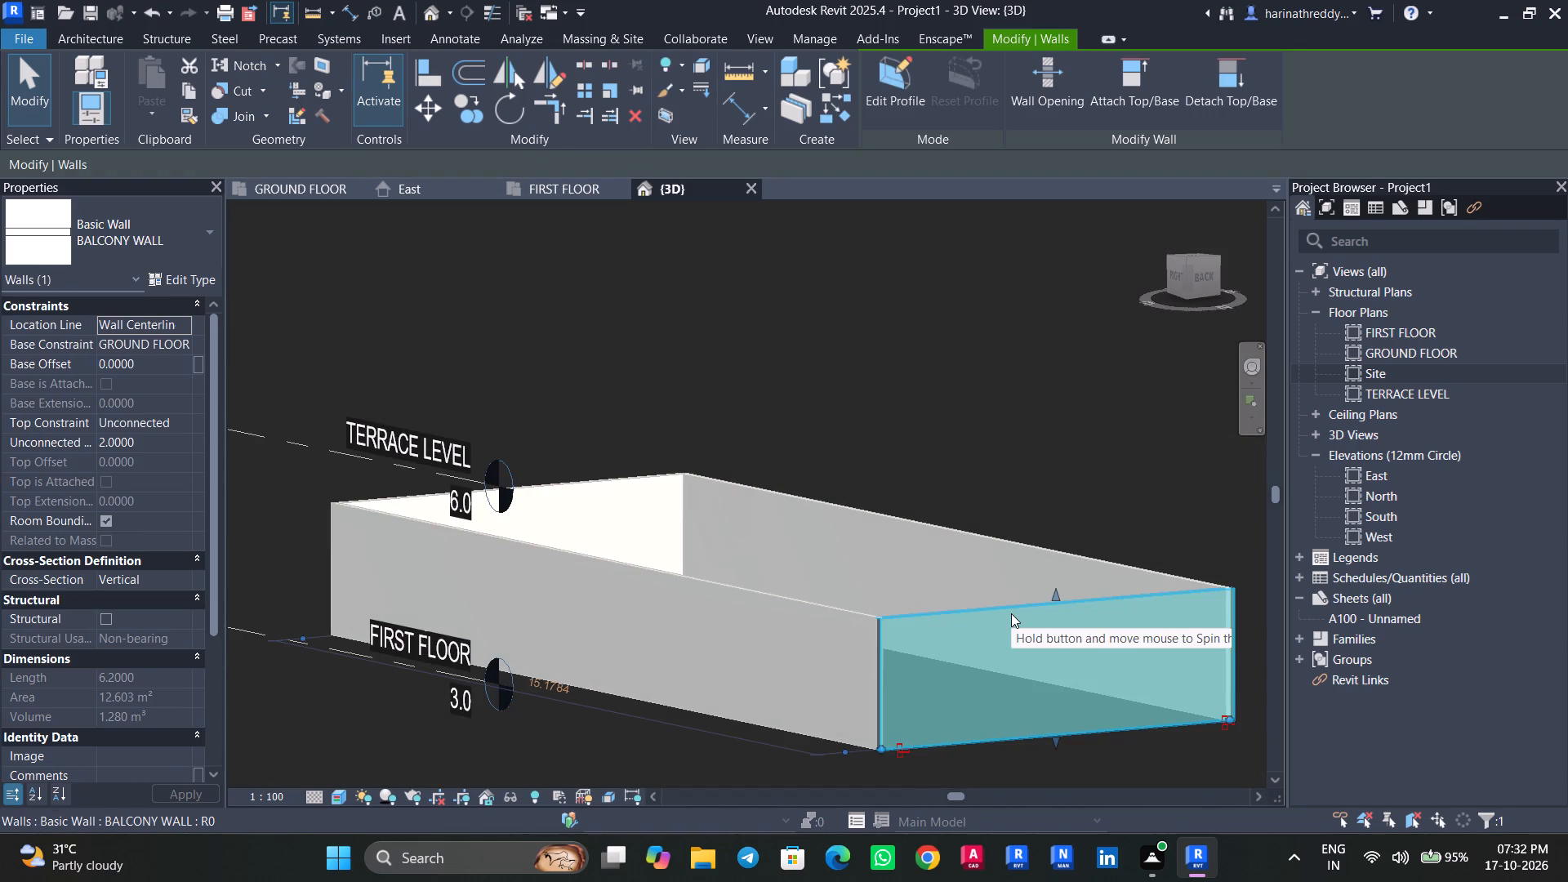
text(SA)
click(155, 437)
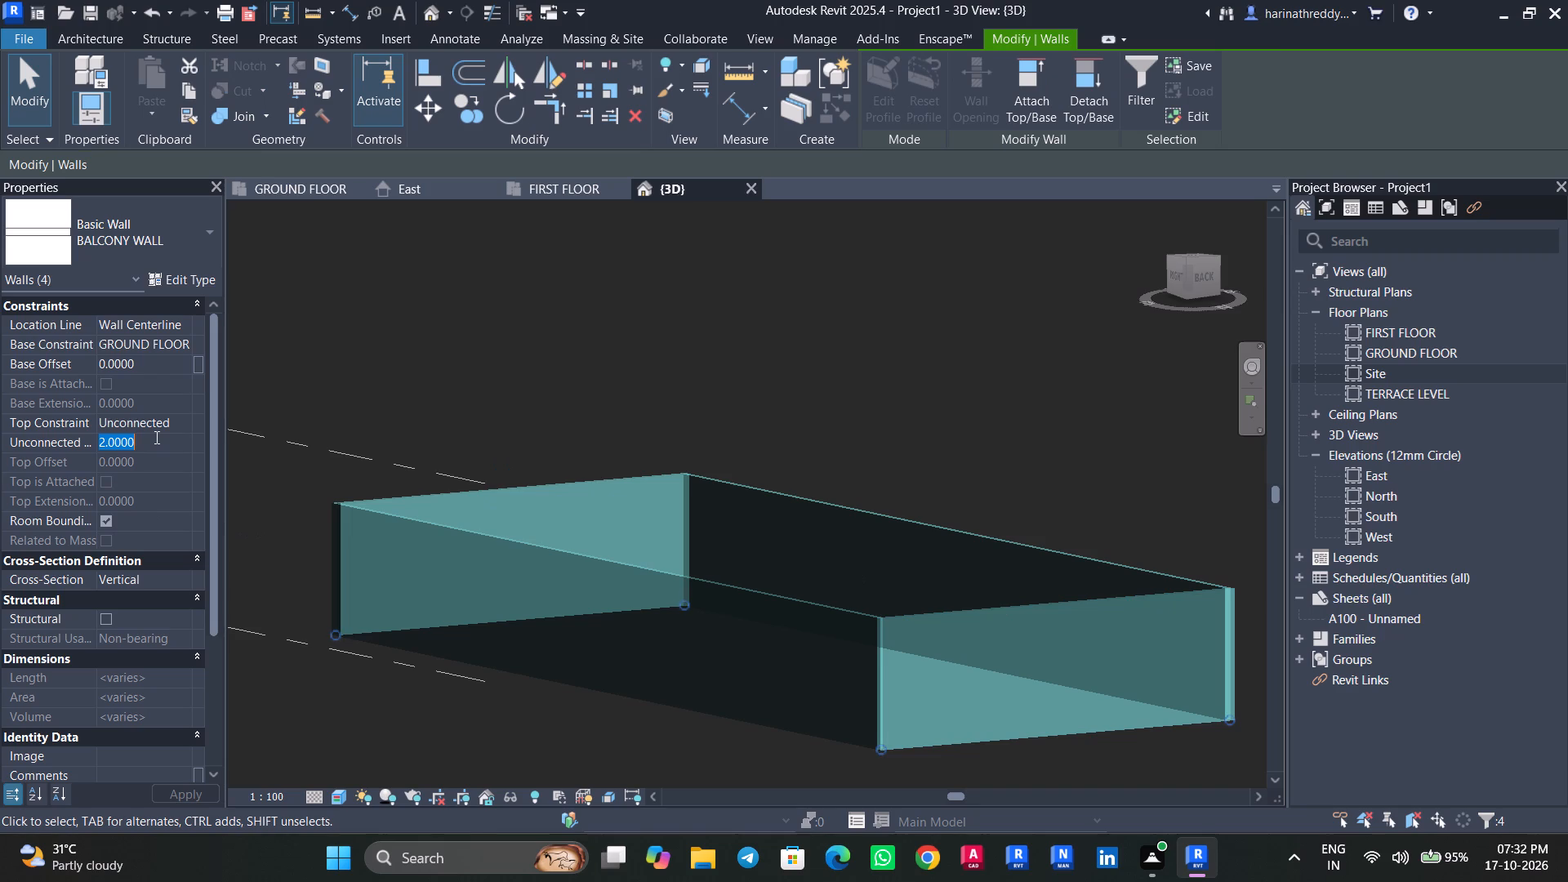
key(1)
key(period)
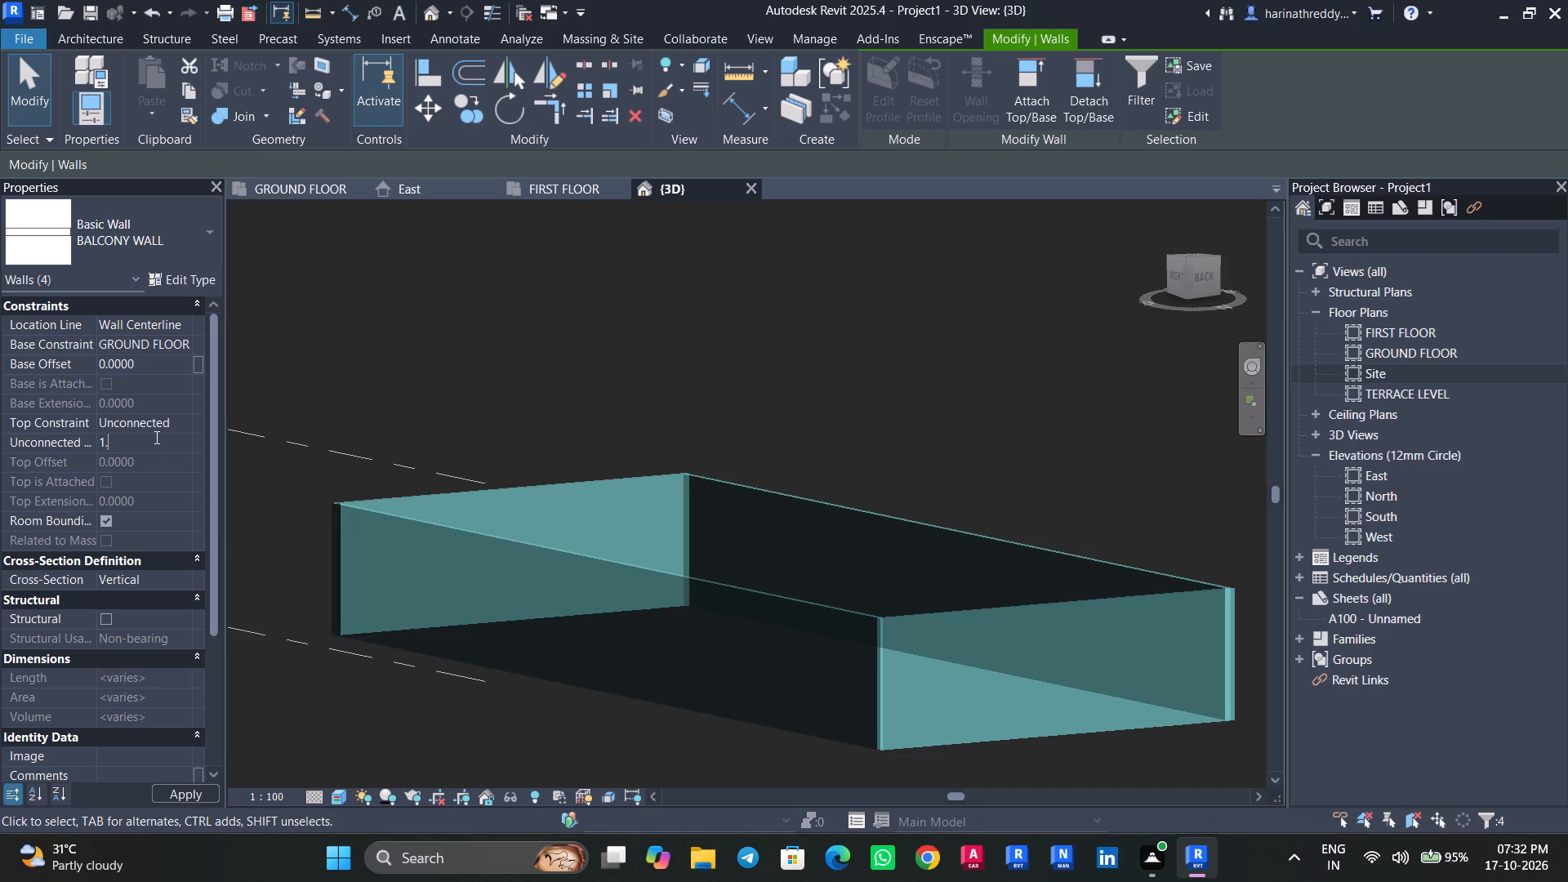
text(5M)
key(Return)
key(Escape)
key(Escape)
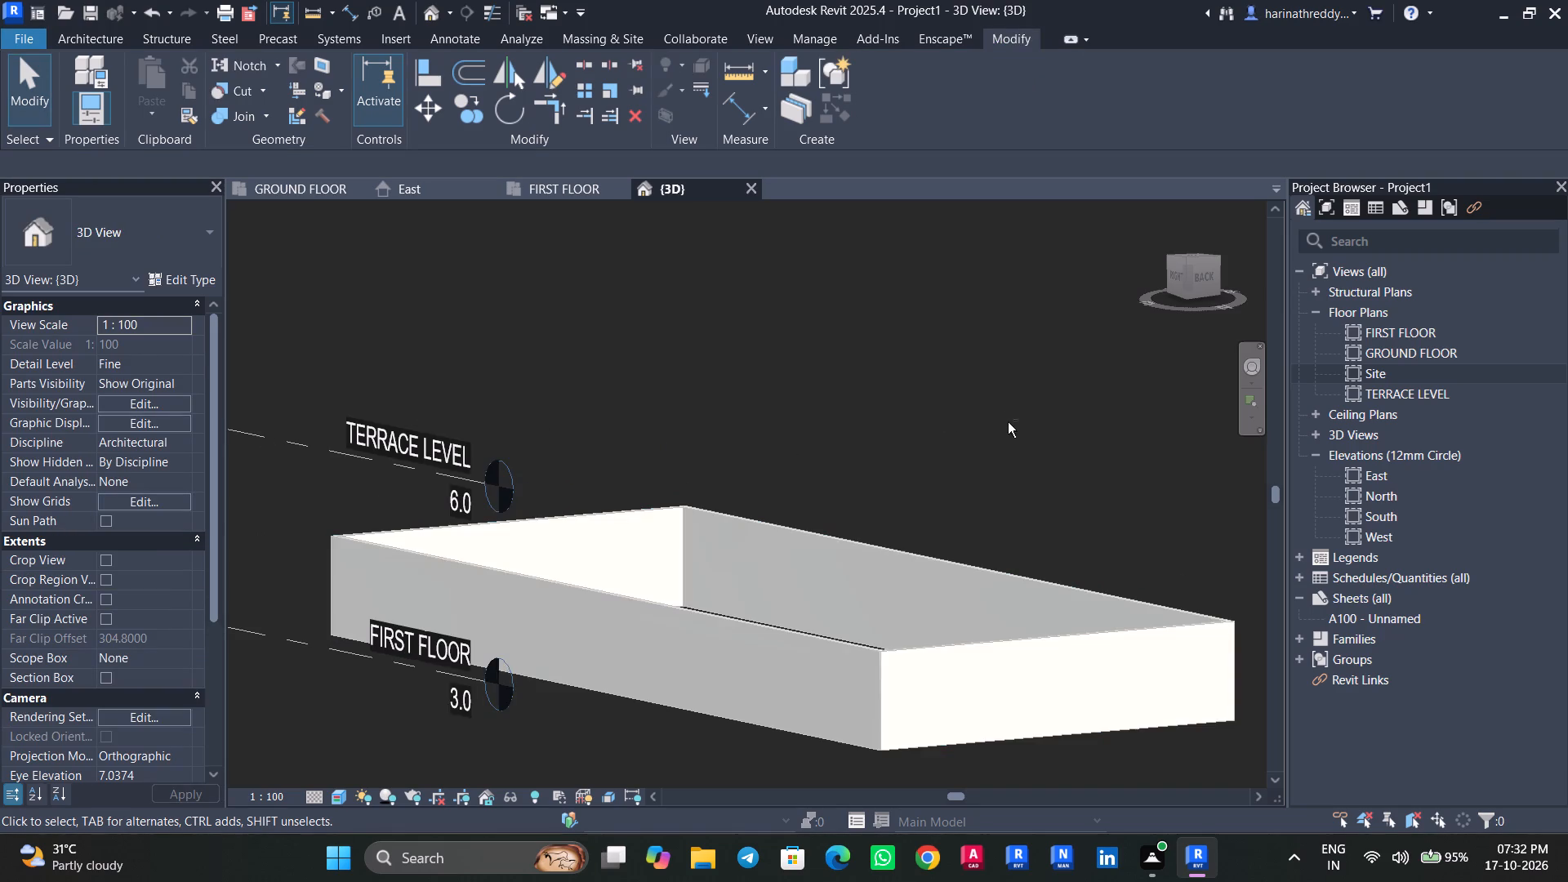
Open the FIRST FLOOR plan and hide the whole elevation marker category in that view.
shift+middle_drag(1008, 423, 980, 481)
scroll(980, 481, down, 6)
shift+middle_drag(979, 480, 987, 519)
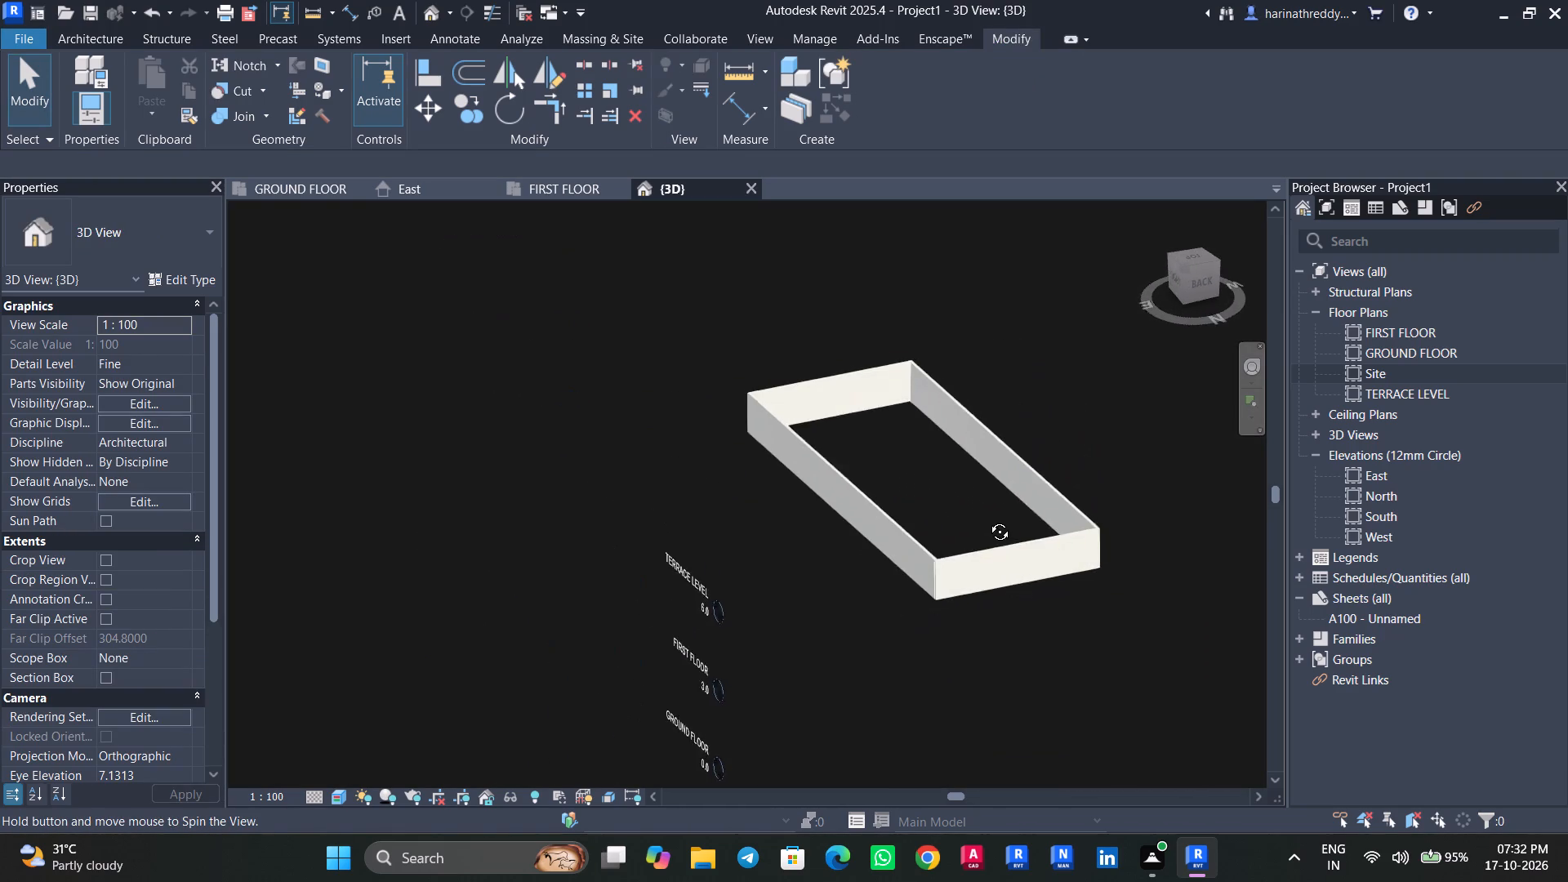
shift+middle_drag(987, 519, 993, 519)
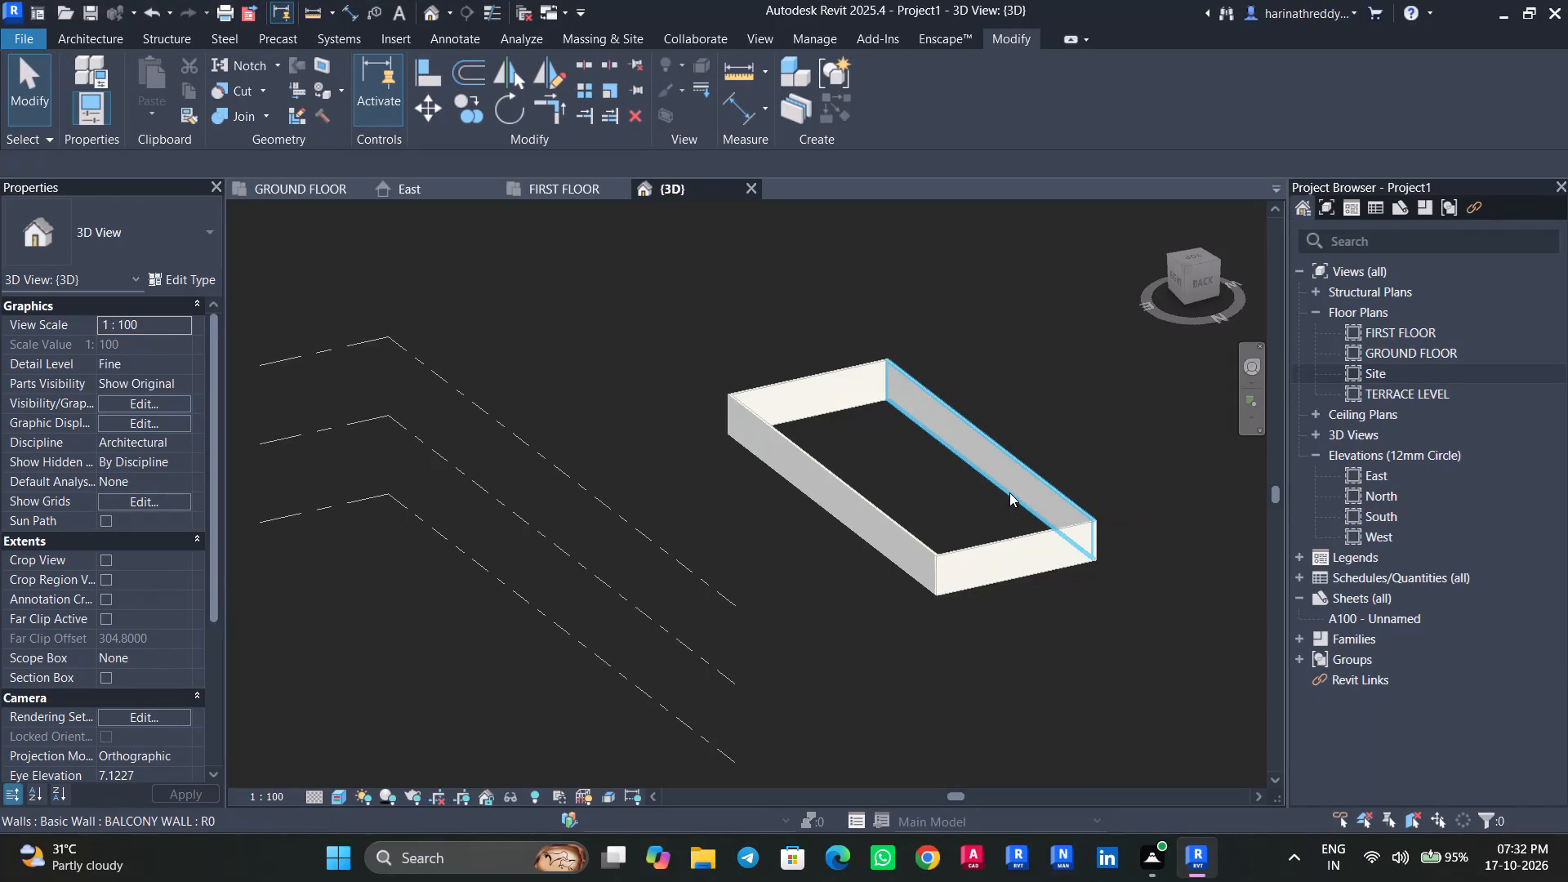
double_click(1386, 334)
scroll(899, 486, down, 4)
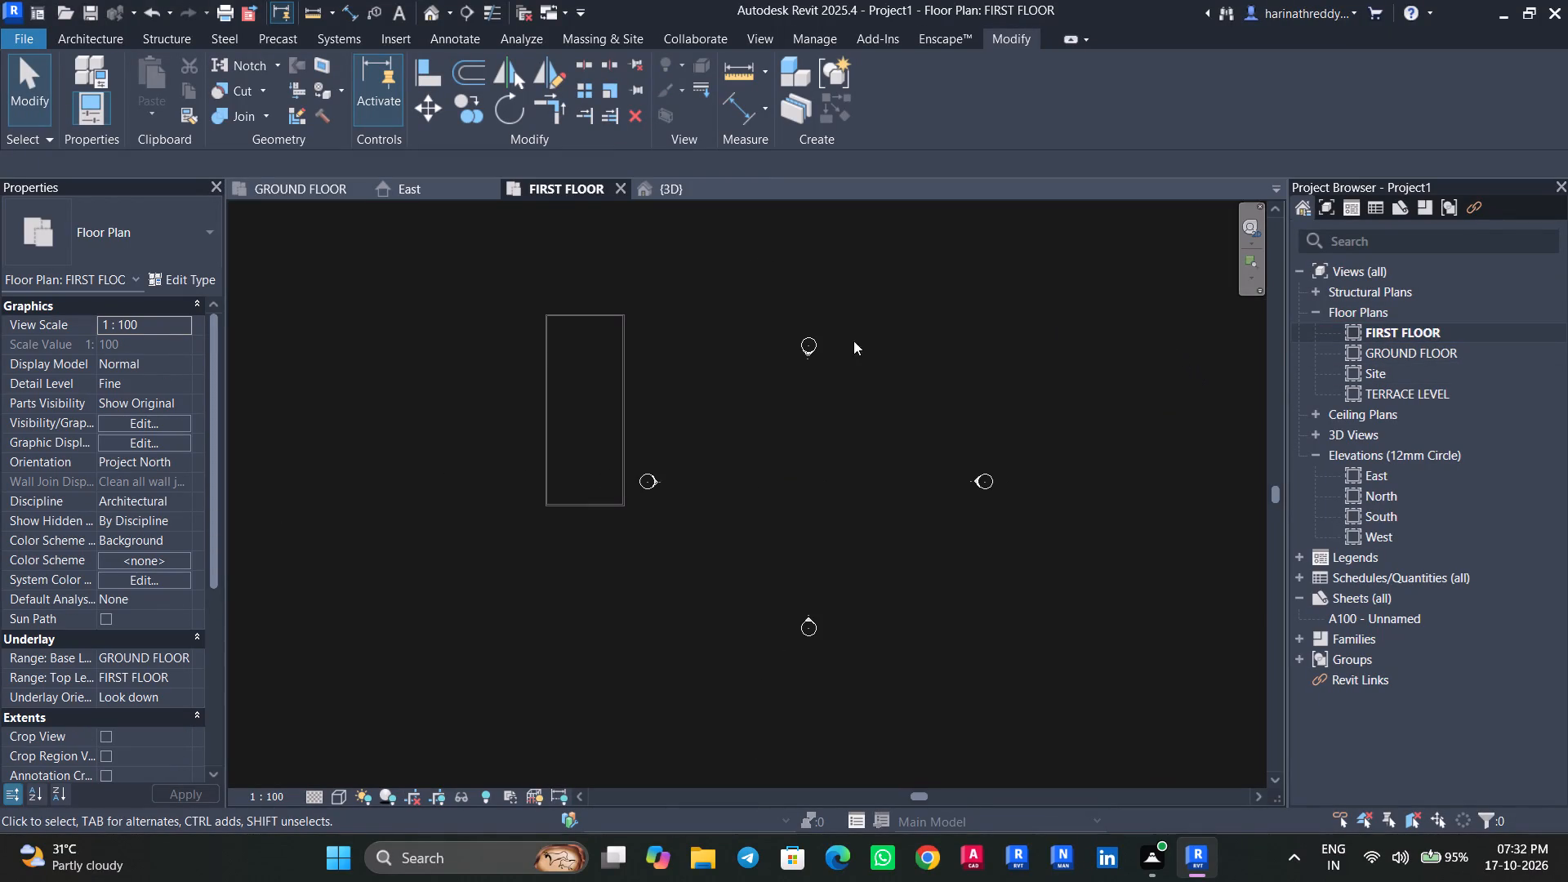
click(815, 342)
right_click(815, 342)
click(892, 418)
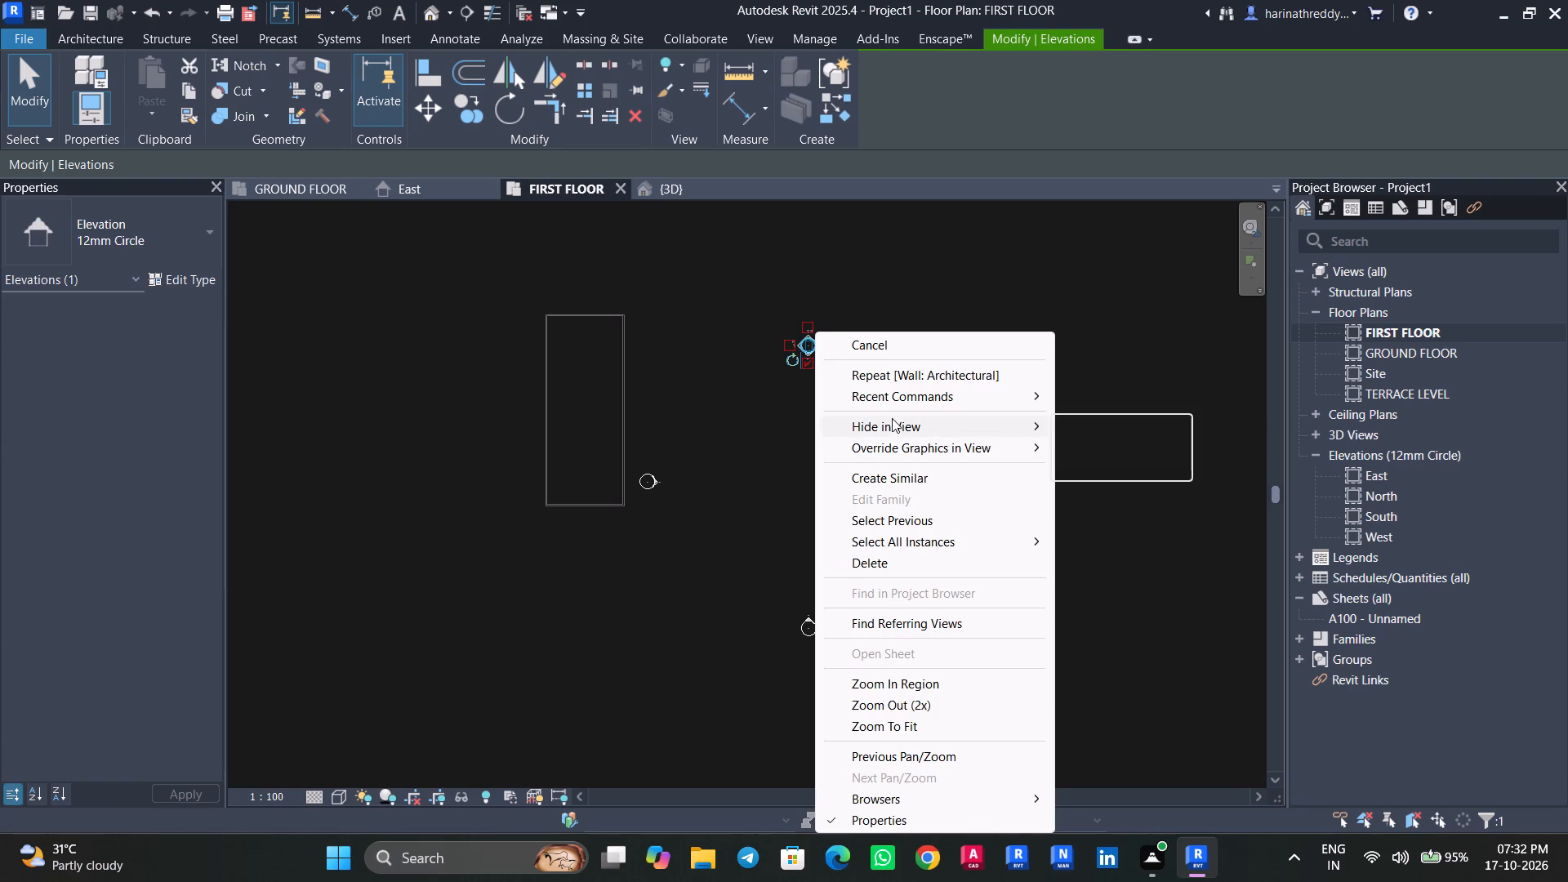
click(1127, 442)
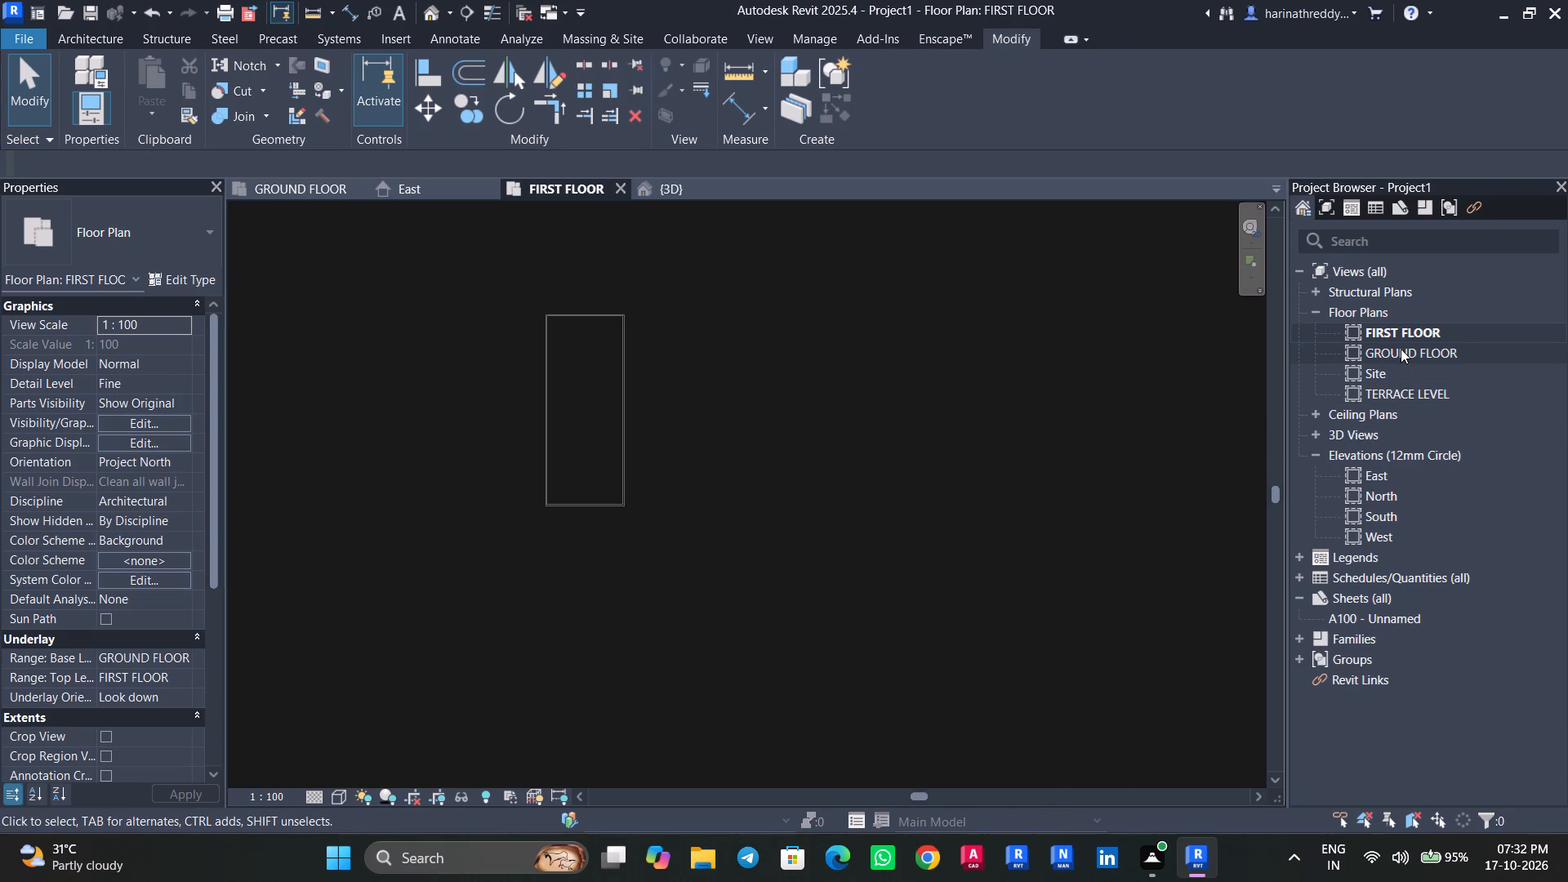
Return to the GROUND FLOOR plan and duplicate the BALCONY WALL type as a new wall type named INNER WALL.
double_click(1401, 349)
middle_drag(1101, 514, 1037, 495)
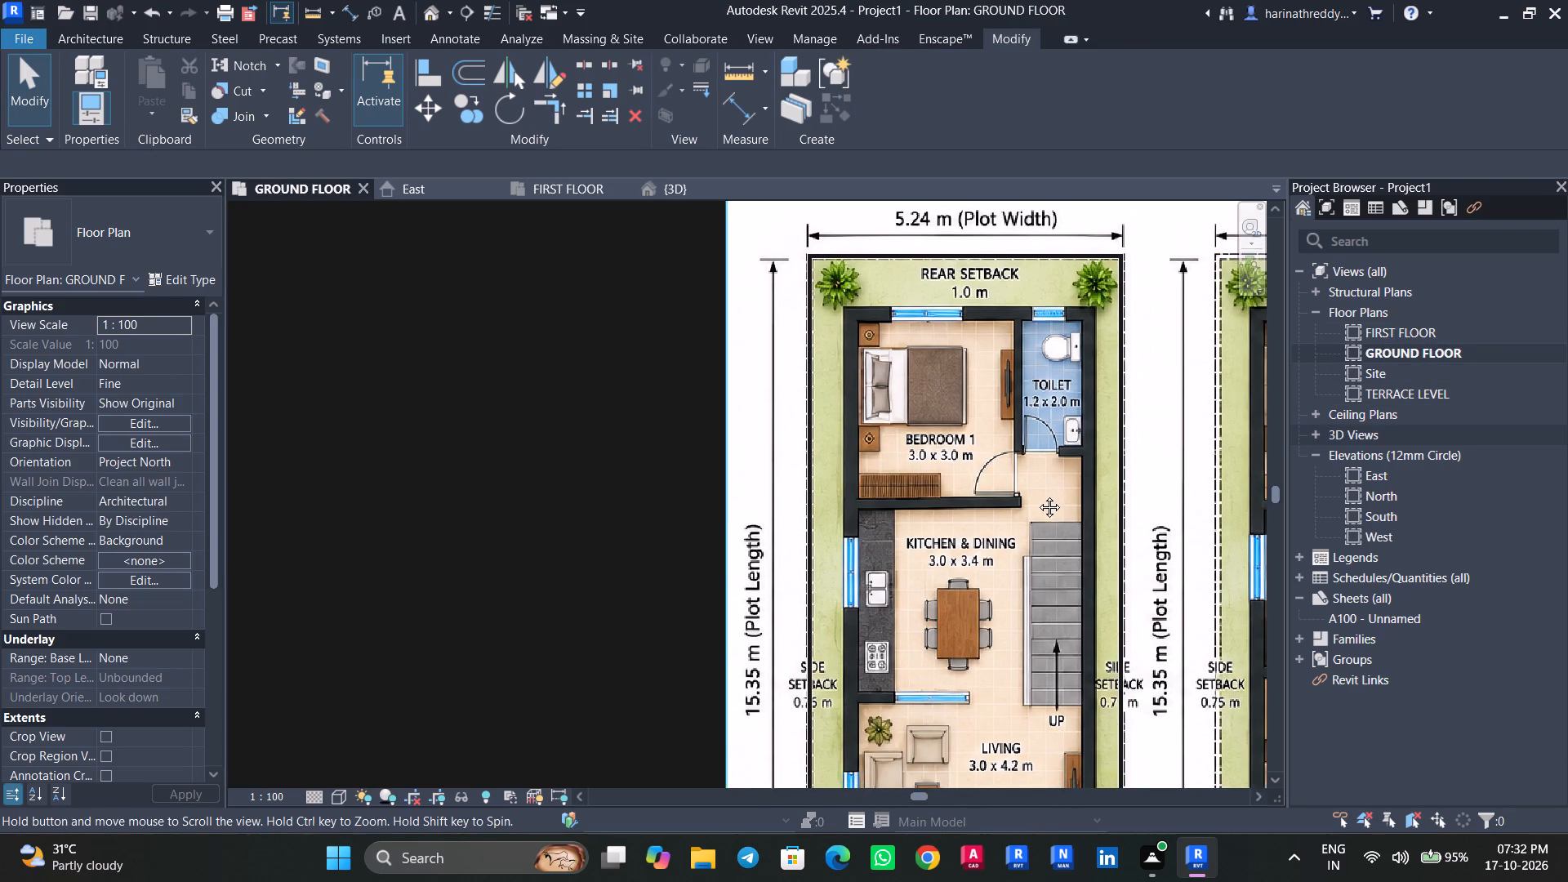
middle_drag(1037, 495, 1026, 490)
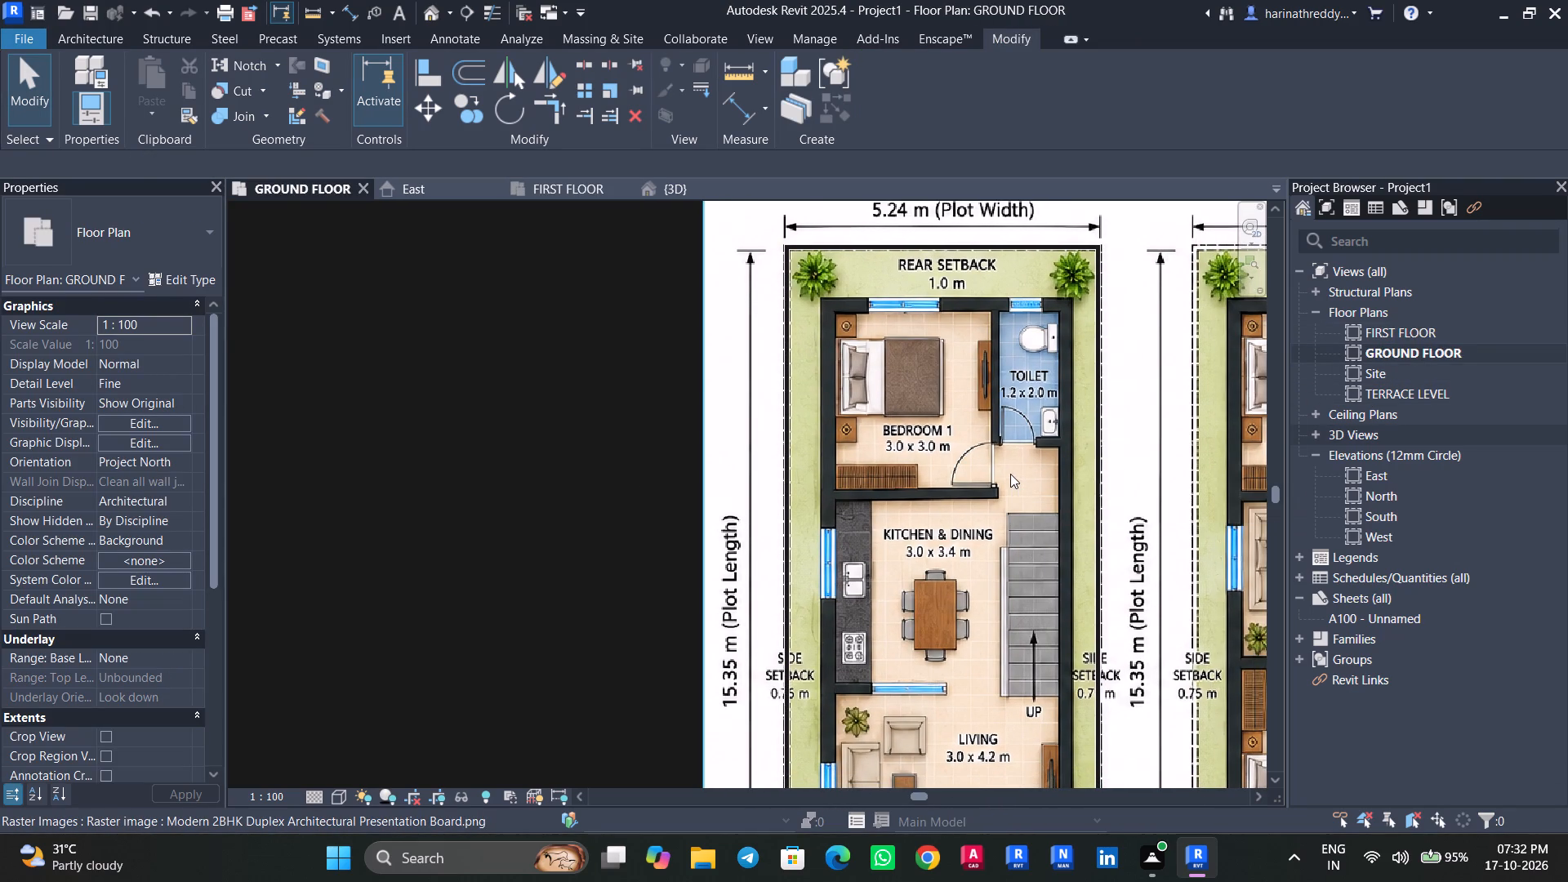
text(WA)
click(185, 275)
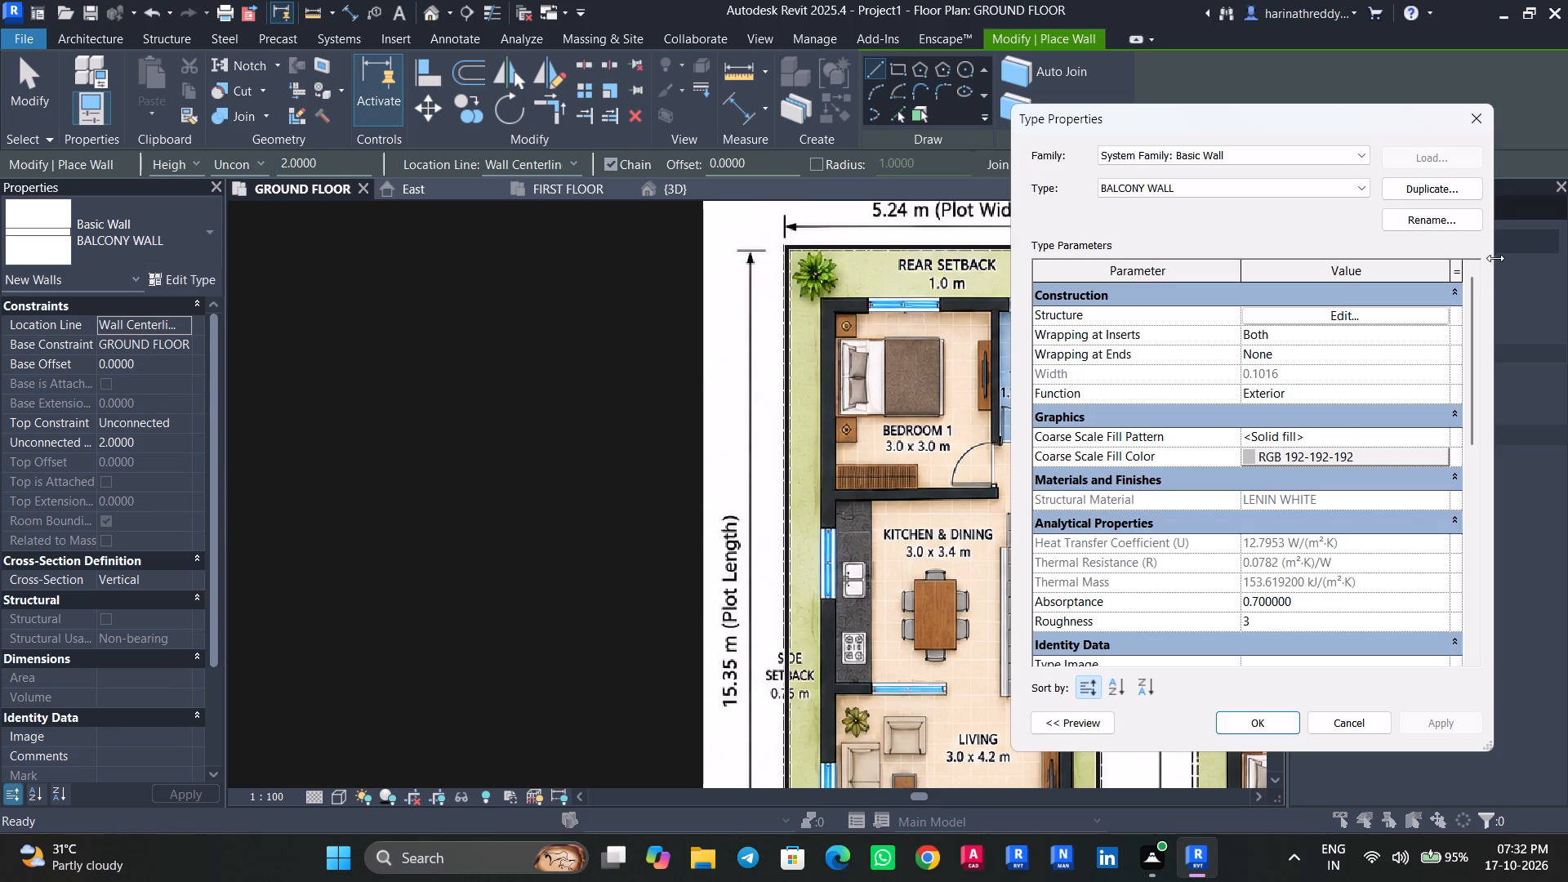
click(1441, 194)
text(INNER WALL)
key(Return)
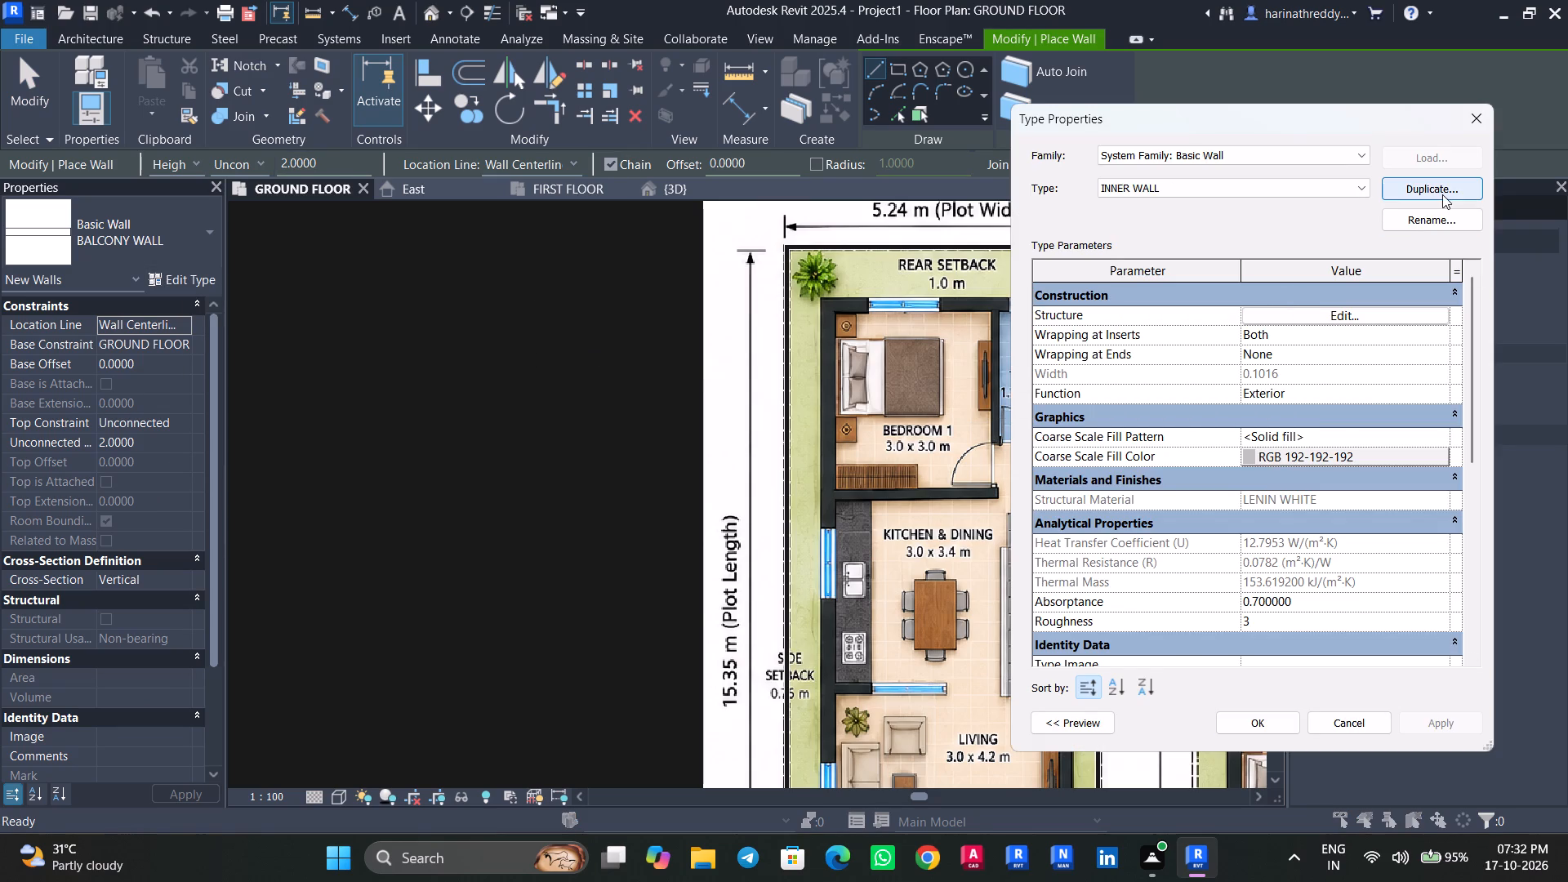
Set the INNER WALL structure layer thickness to 6" and apply the type changes without placing a wall.
click(1387, 319)
click(1311, 327)
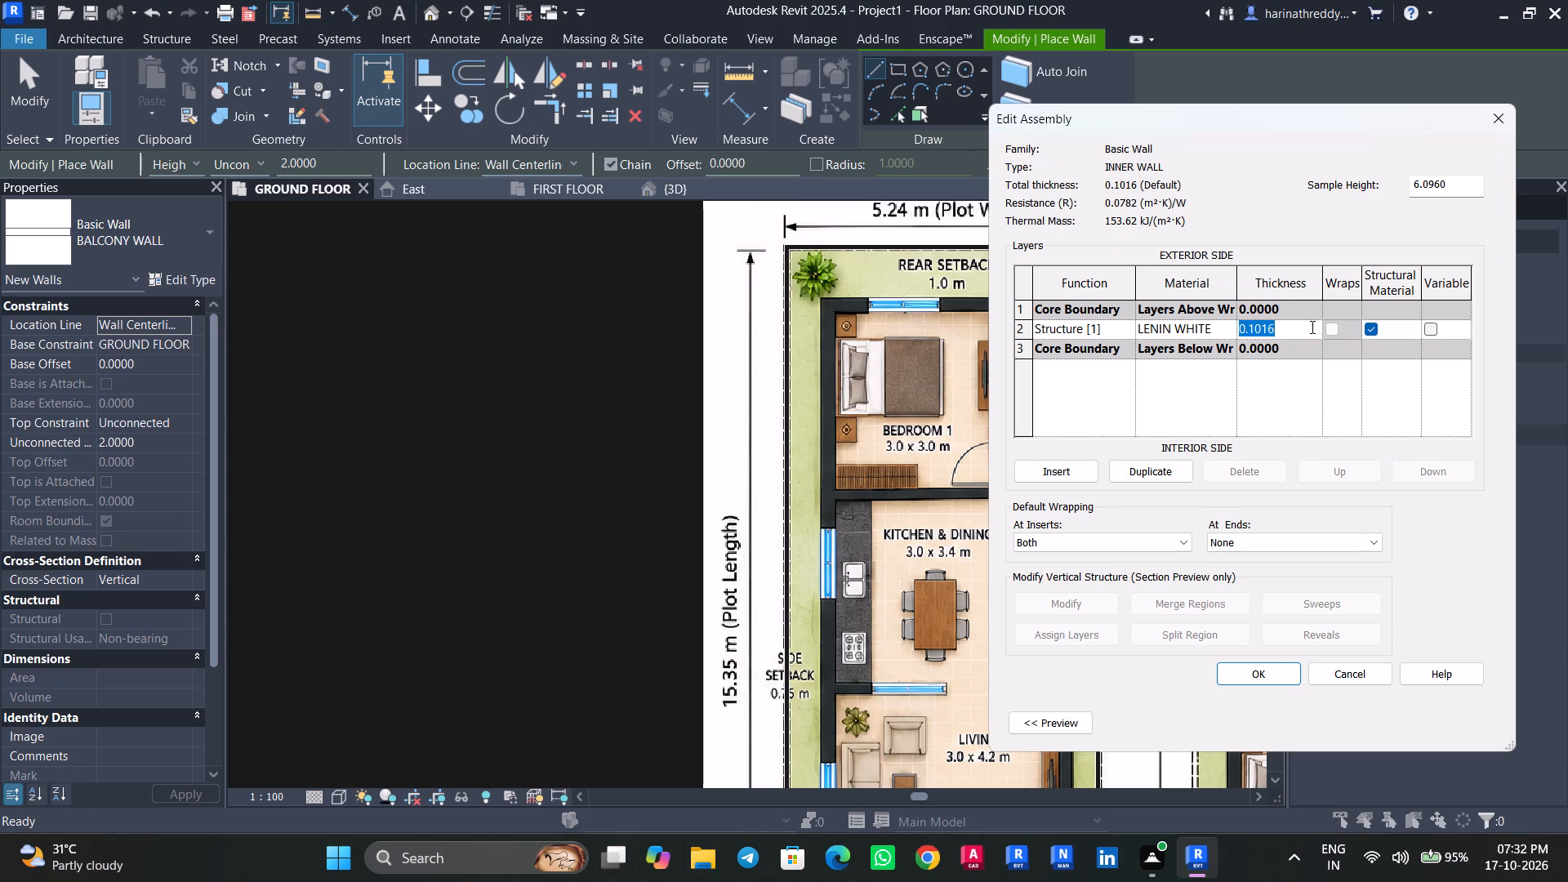
text(6")
key(Return)
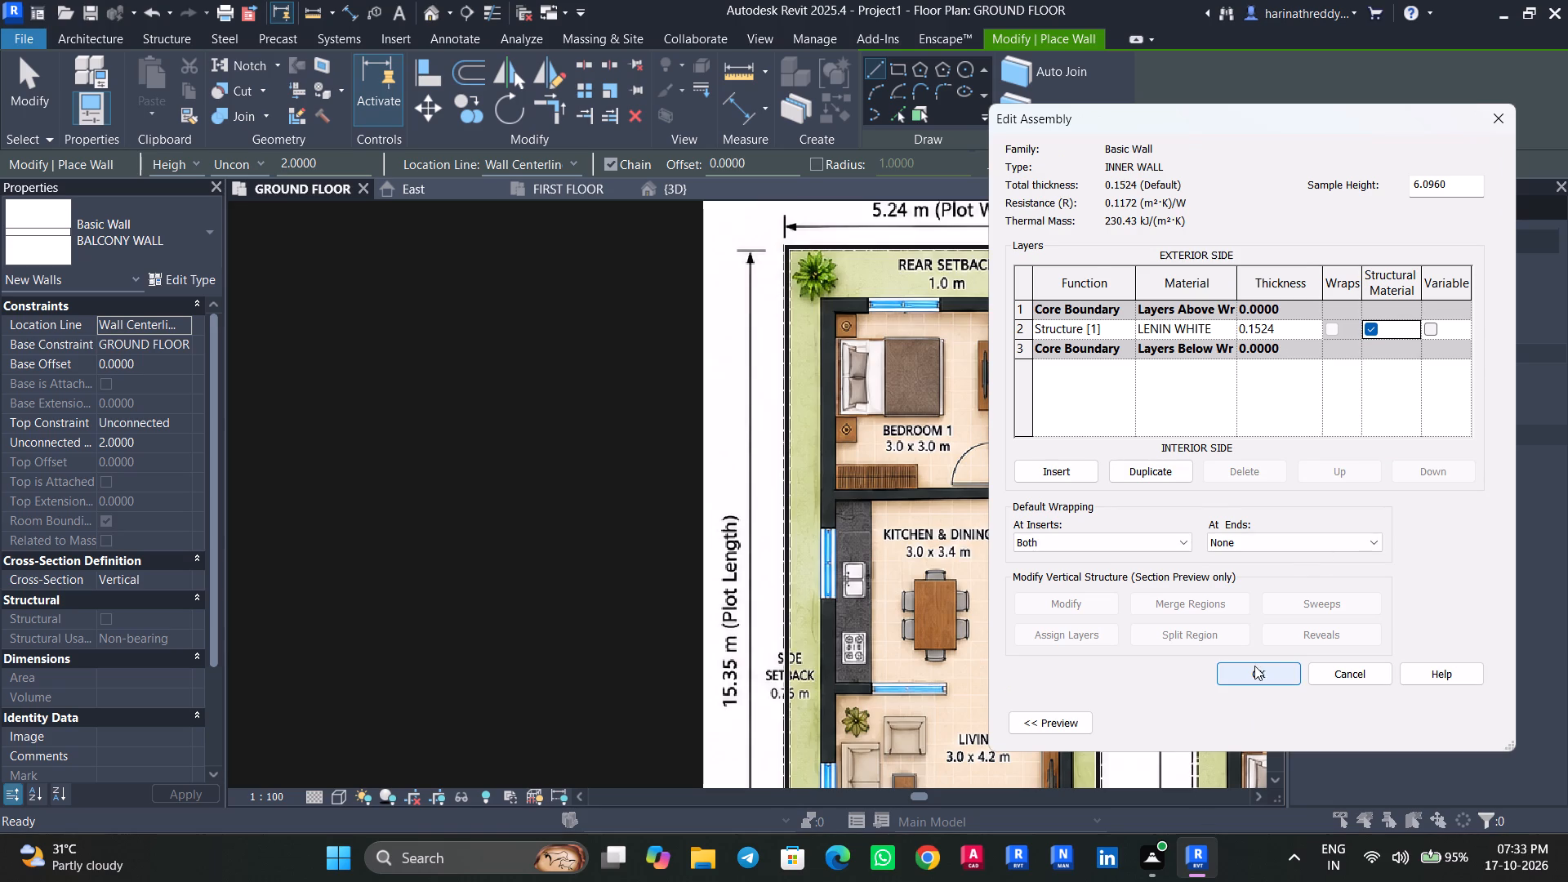
click(1254, 666)
click(1434, 724)
click(1263, 721)
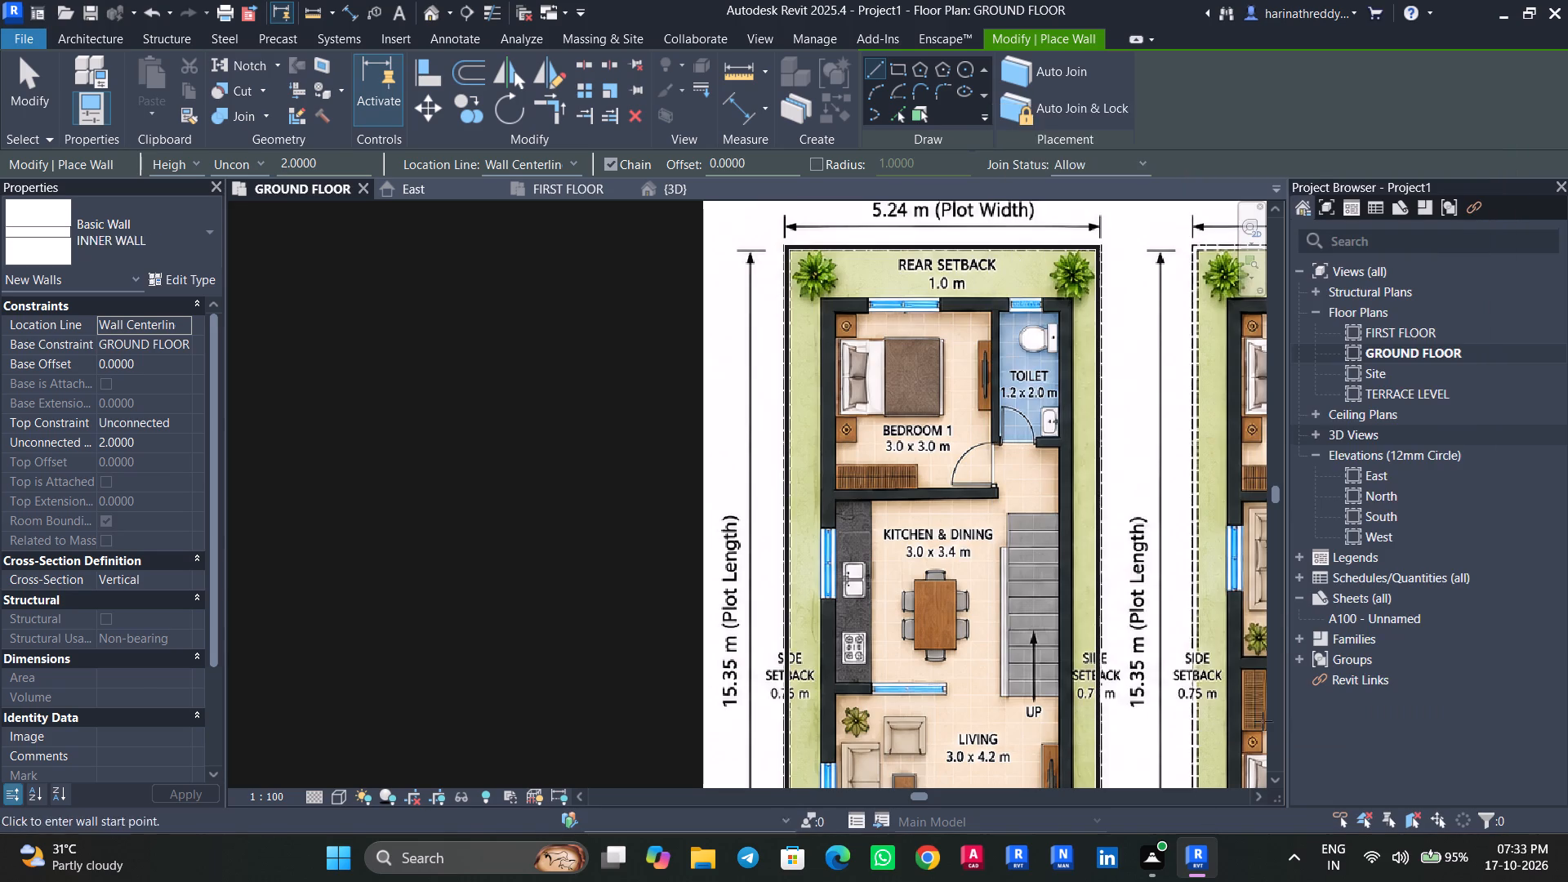
key(Escape)
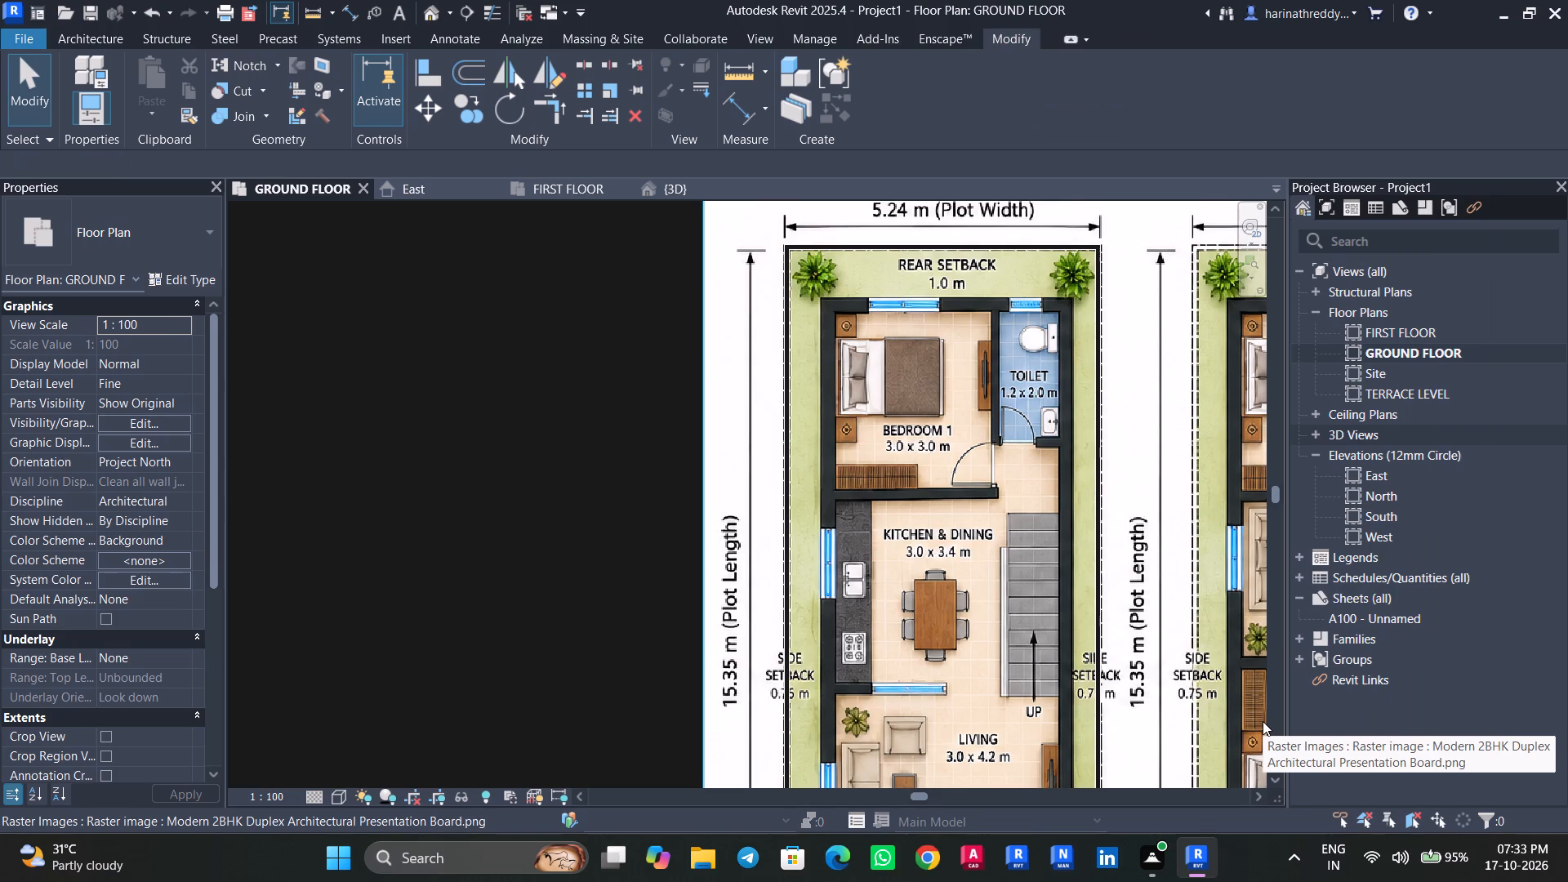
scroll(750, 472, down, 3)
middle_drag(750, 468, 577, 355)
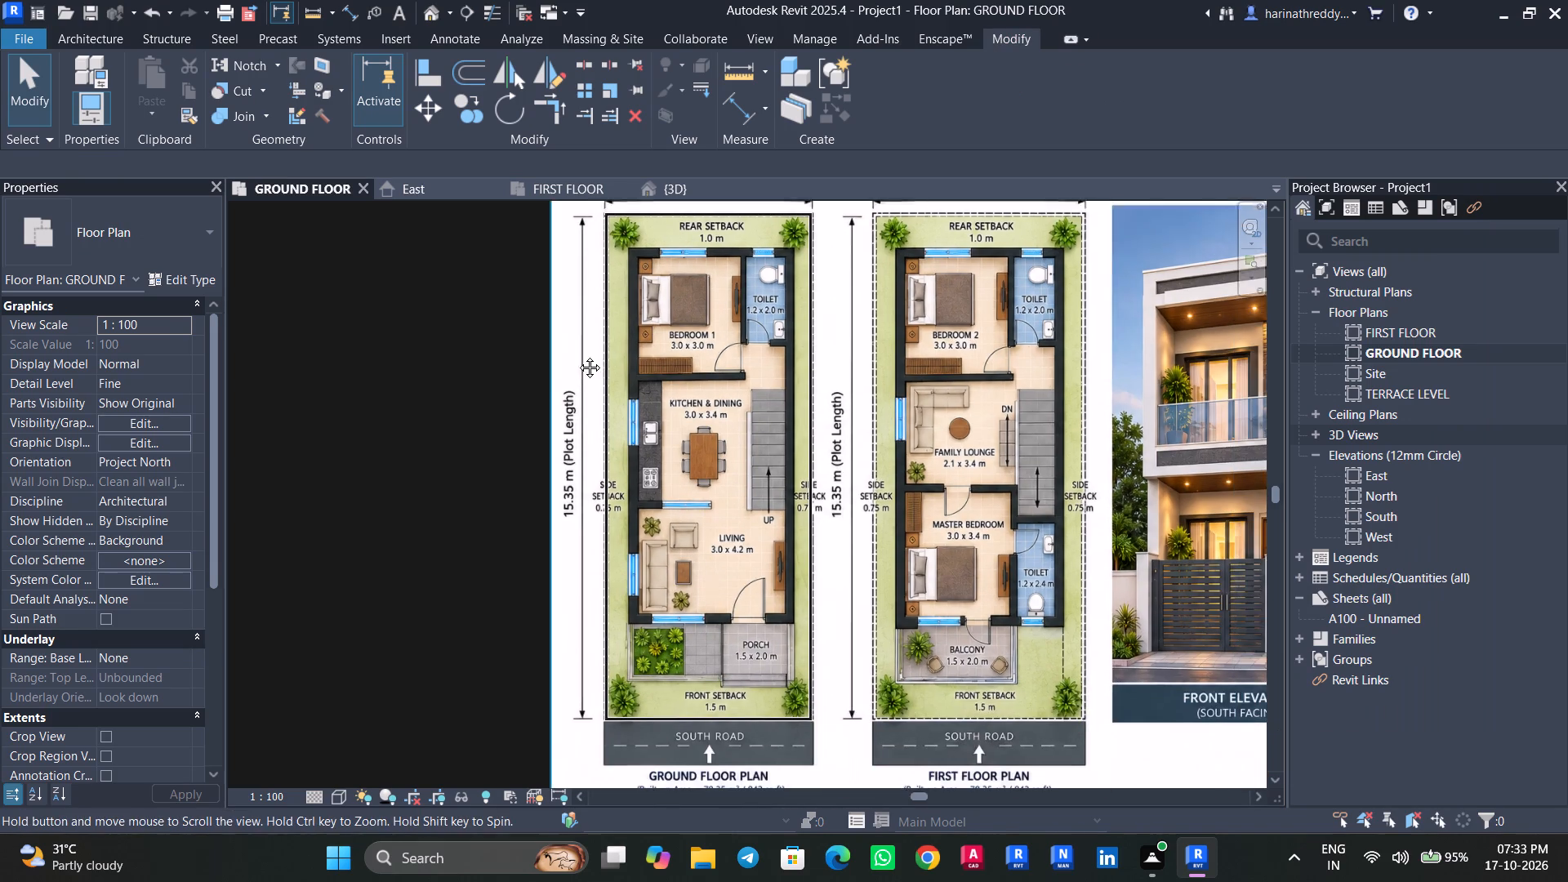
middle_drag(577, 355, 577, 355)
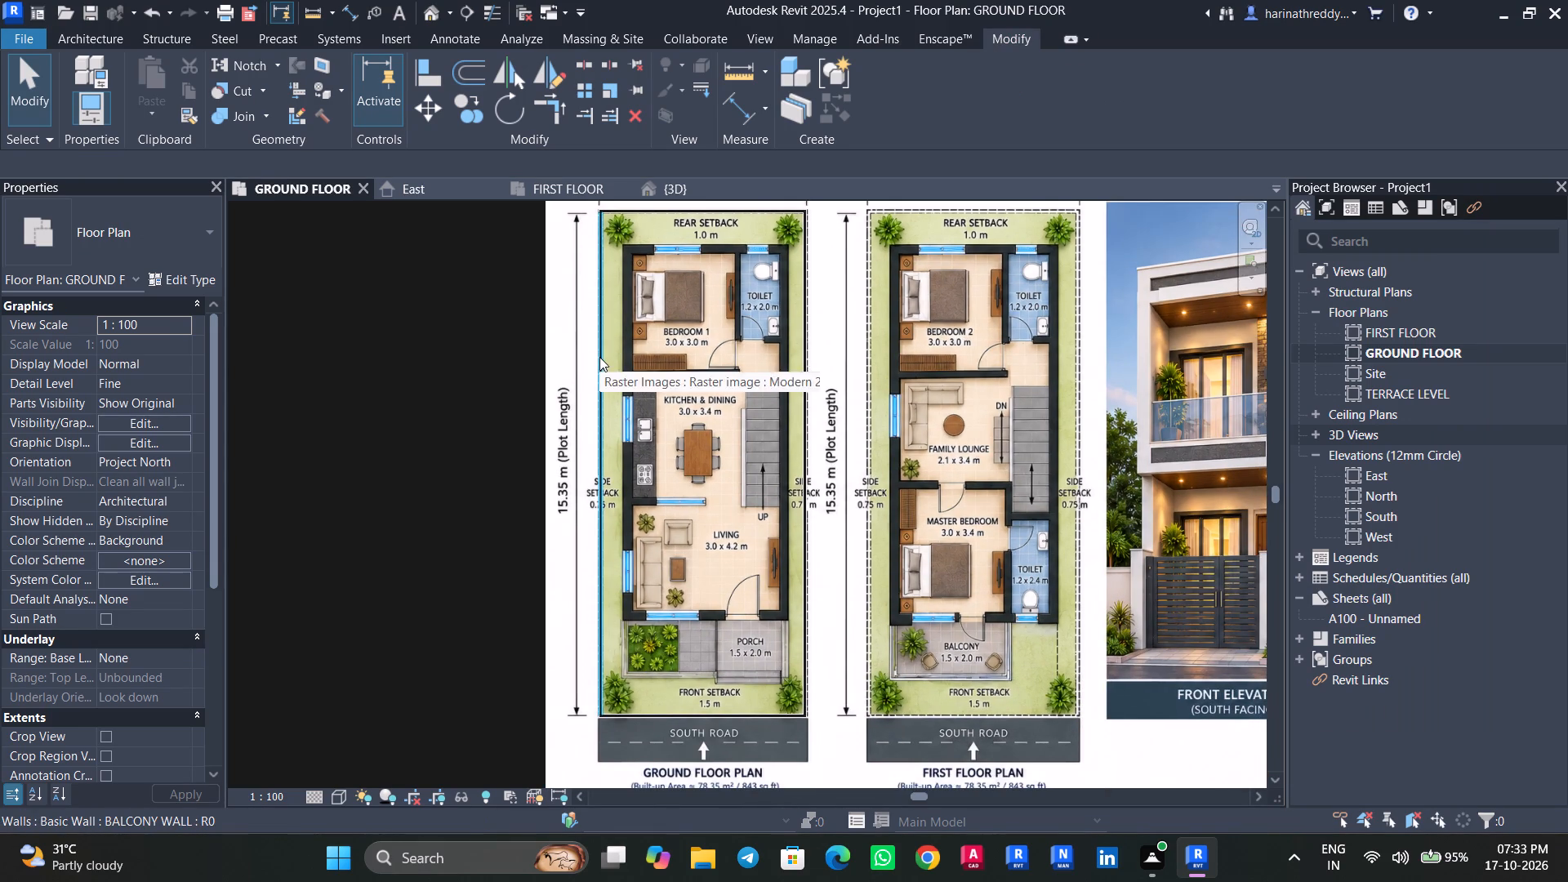
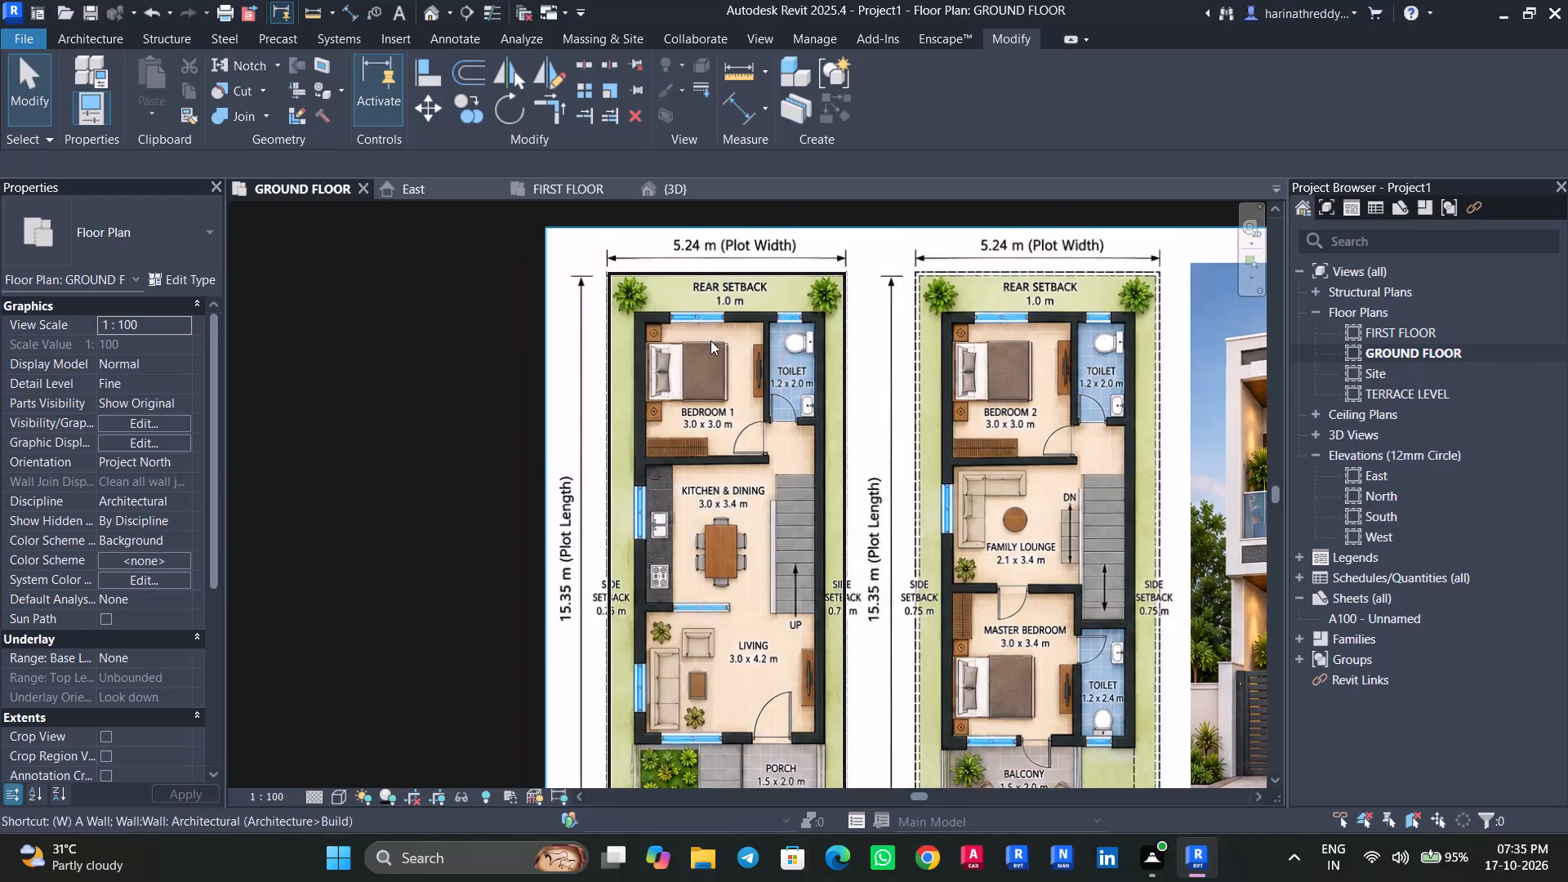
Draw the ground floor's rear wall with the OUTTER WALL type, tracing the plan behind Bedroom 1 and the toilet.
key(a)
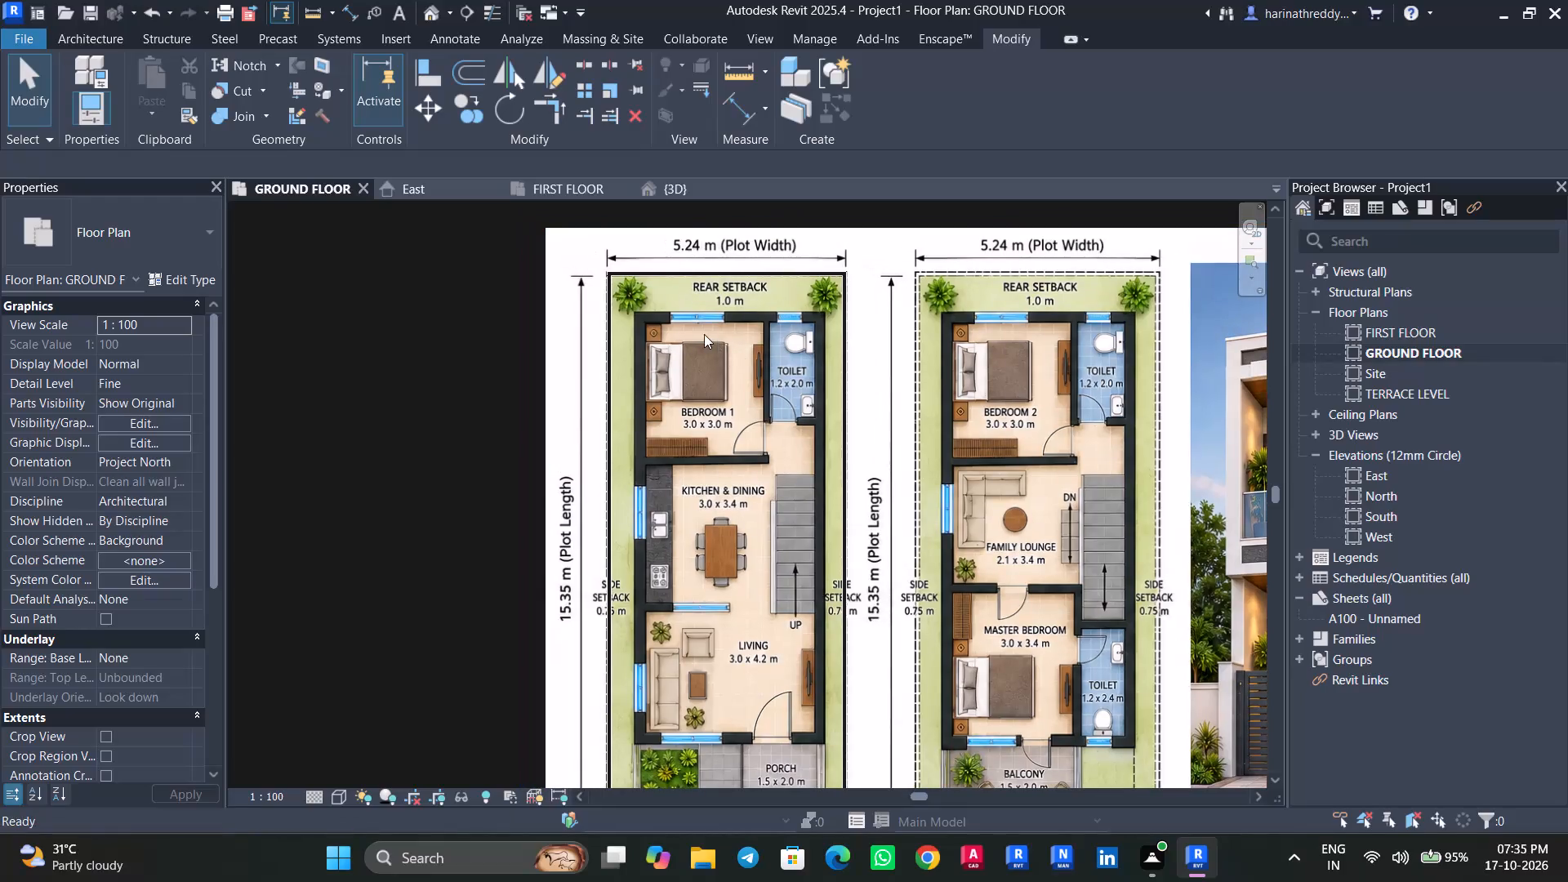
click(89, 235)
scroll(101, 403, up, 2)
click(100, 424)
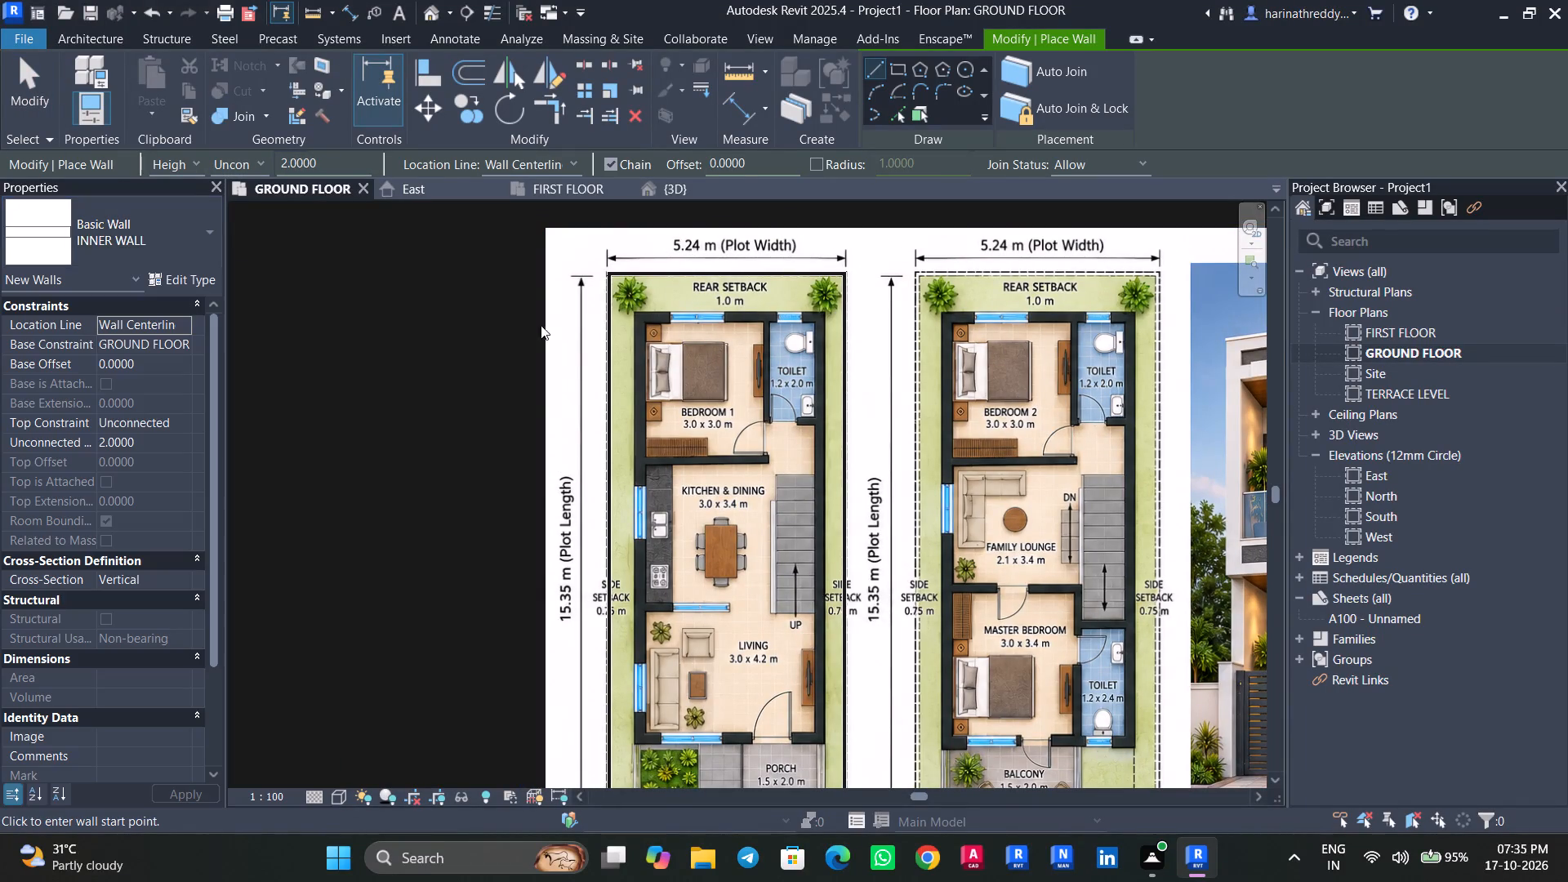
scroll(732, 309, up, 4)
scroll(558, 327, up, 2)
click(575, 321)
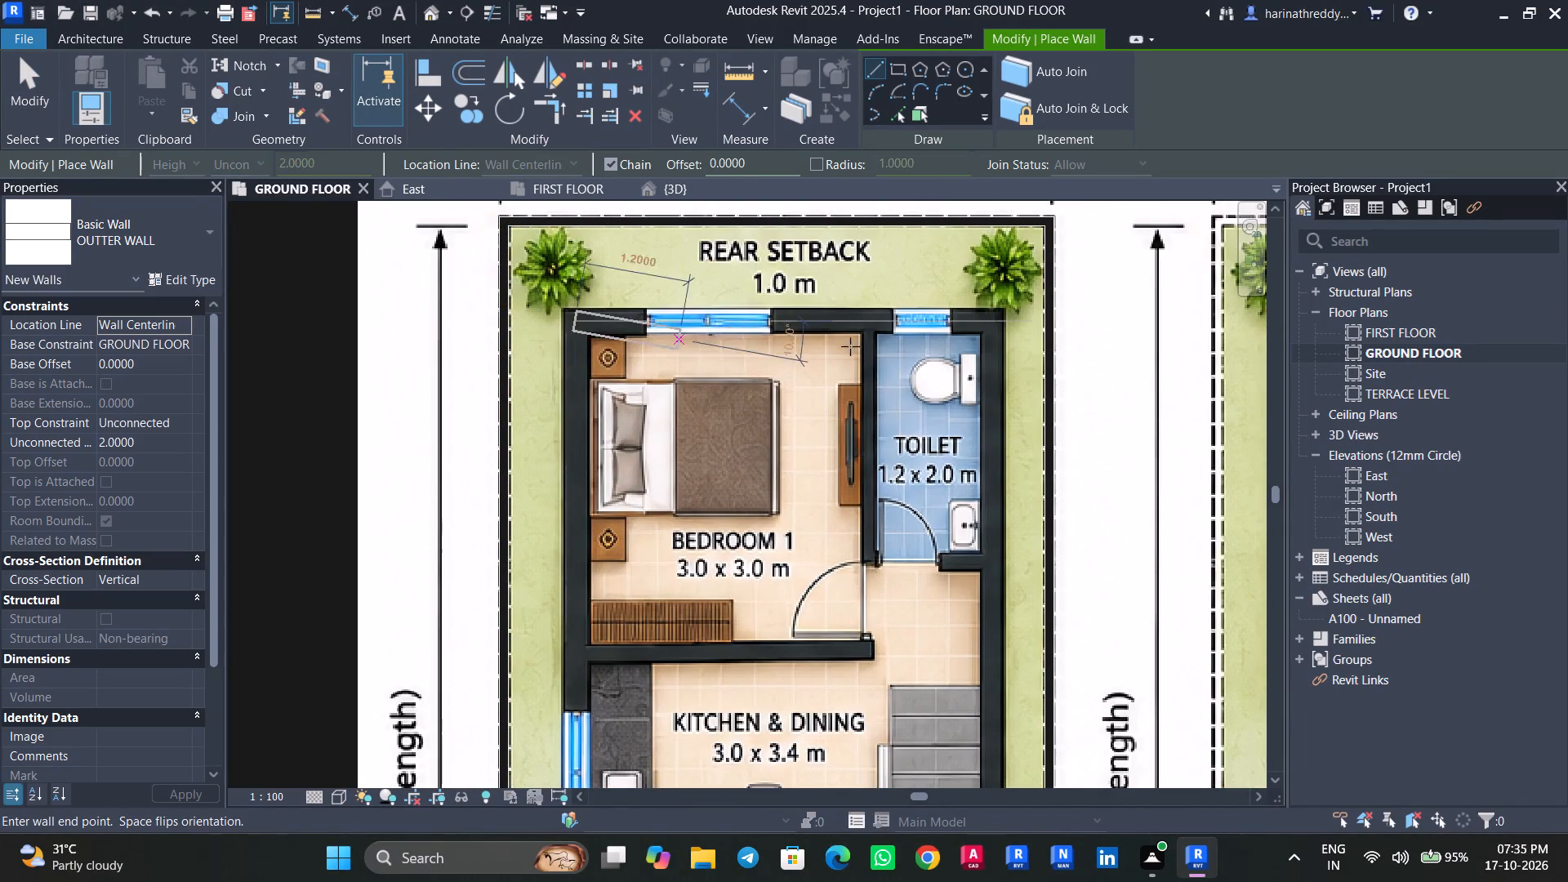
click(996, 319)
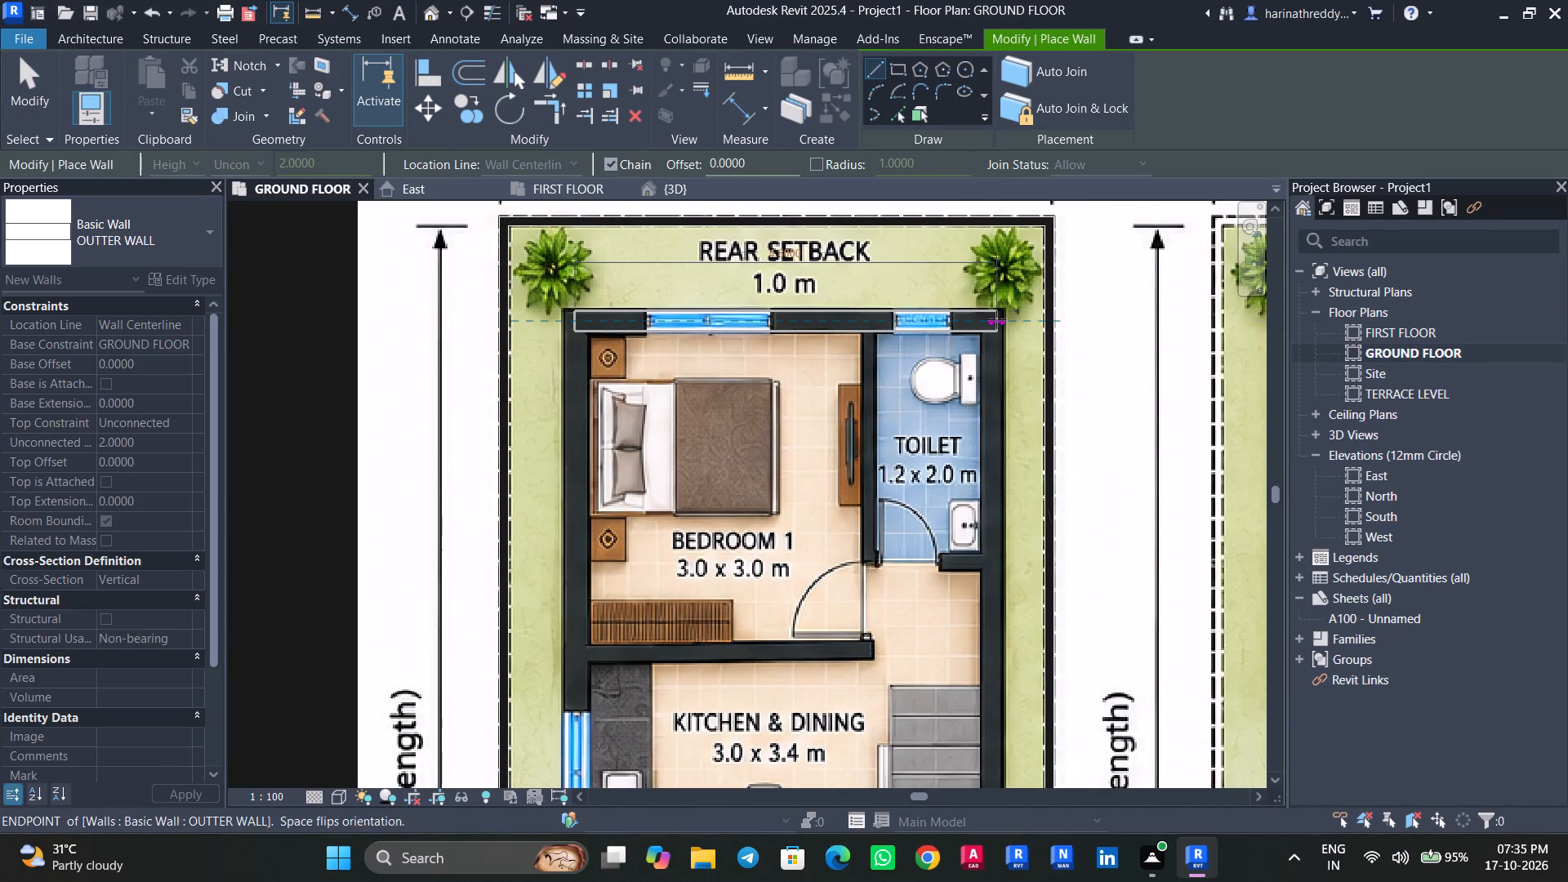
Complete the OUTTER WALL loop along the stair side, porch front and kitchen side, with side walls about 11.1 m long.
scroll(989, 490, down, 3)
middle_drag(992, 550, 1047, 227)
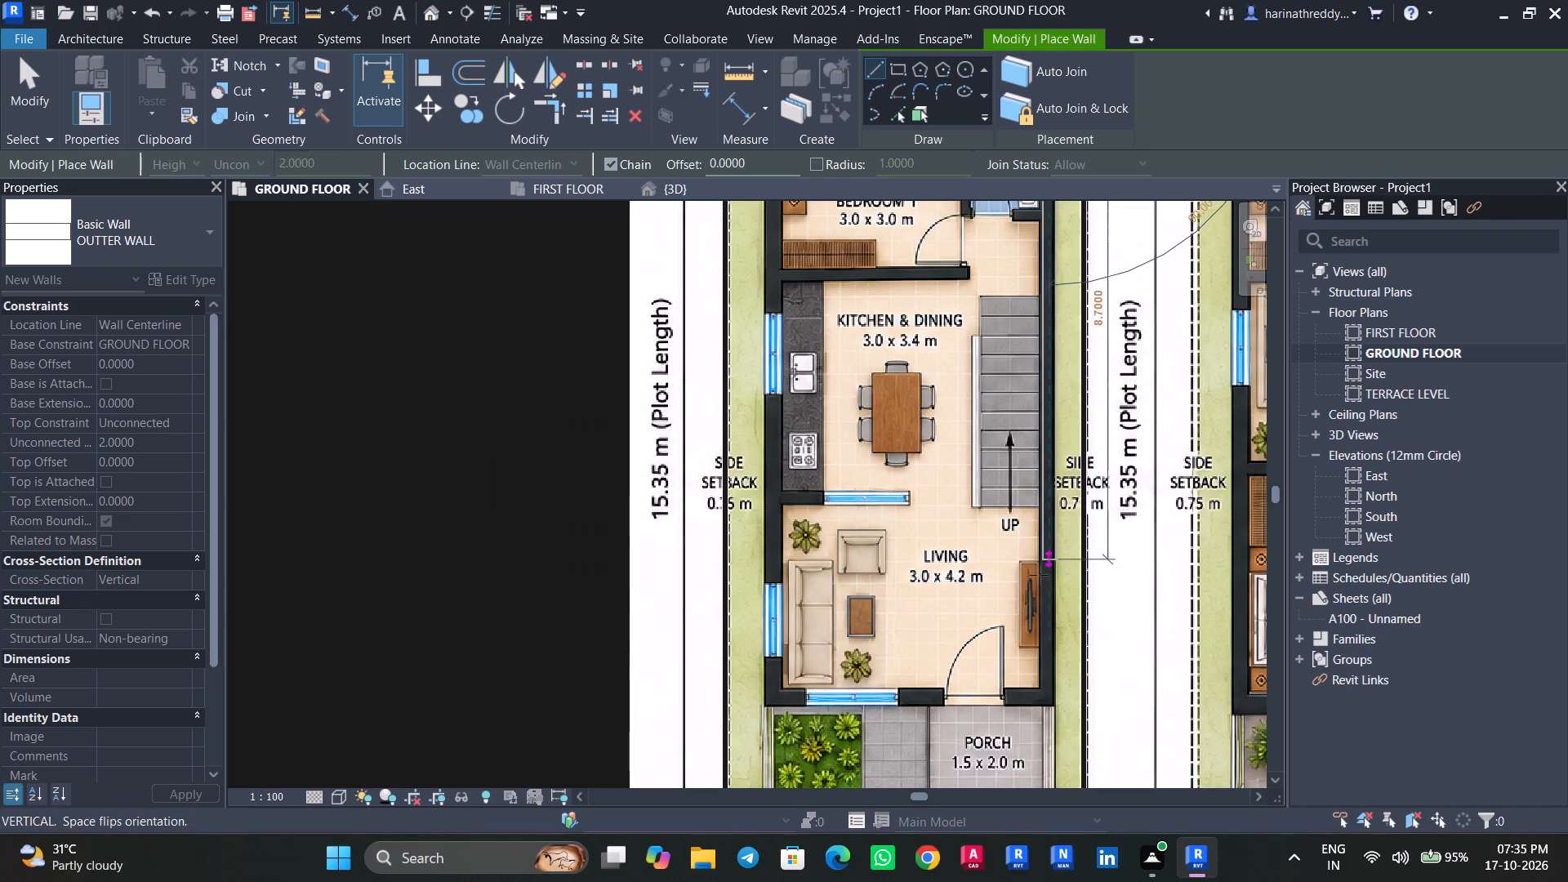
scroll(1051, 695, up, 1)
click(1042, 699)
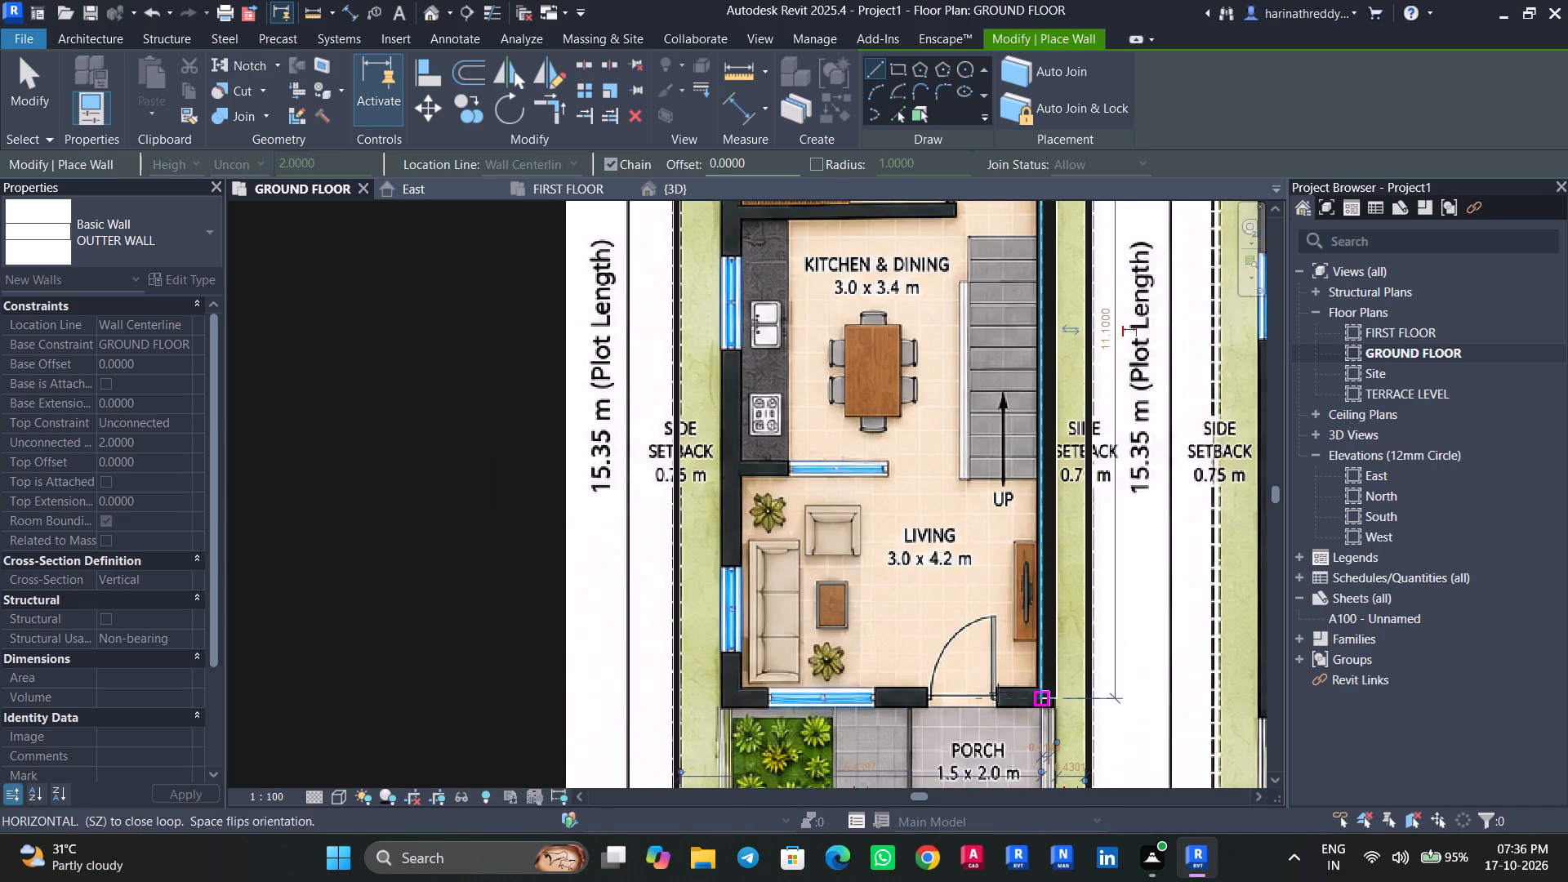
click(728, 700)
middle_drag(742, 381, 670, 881)
click(649, 460)
key(Escape)
key(Escape)
key(Escape)
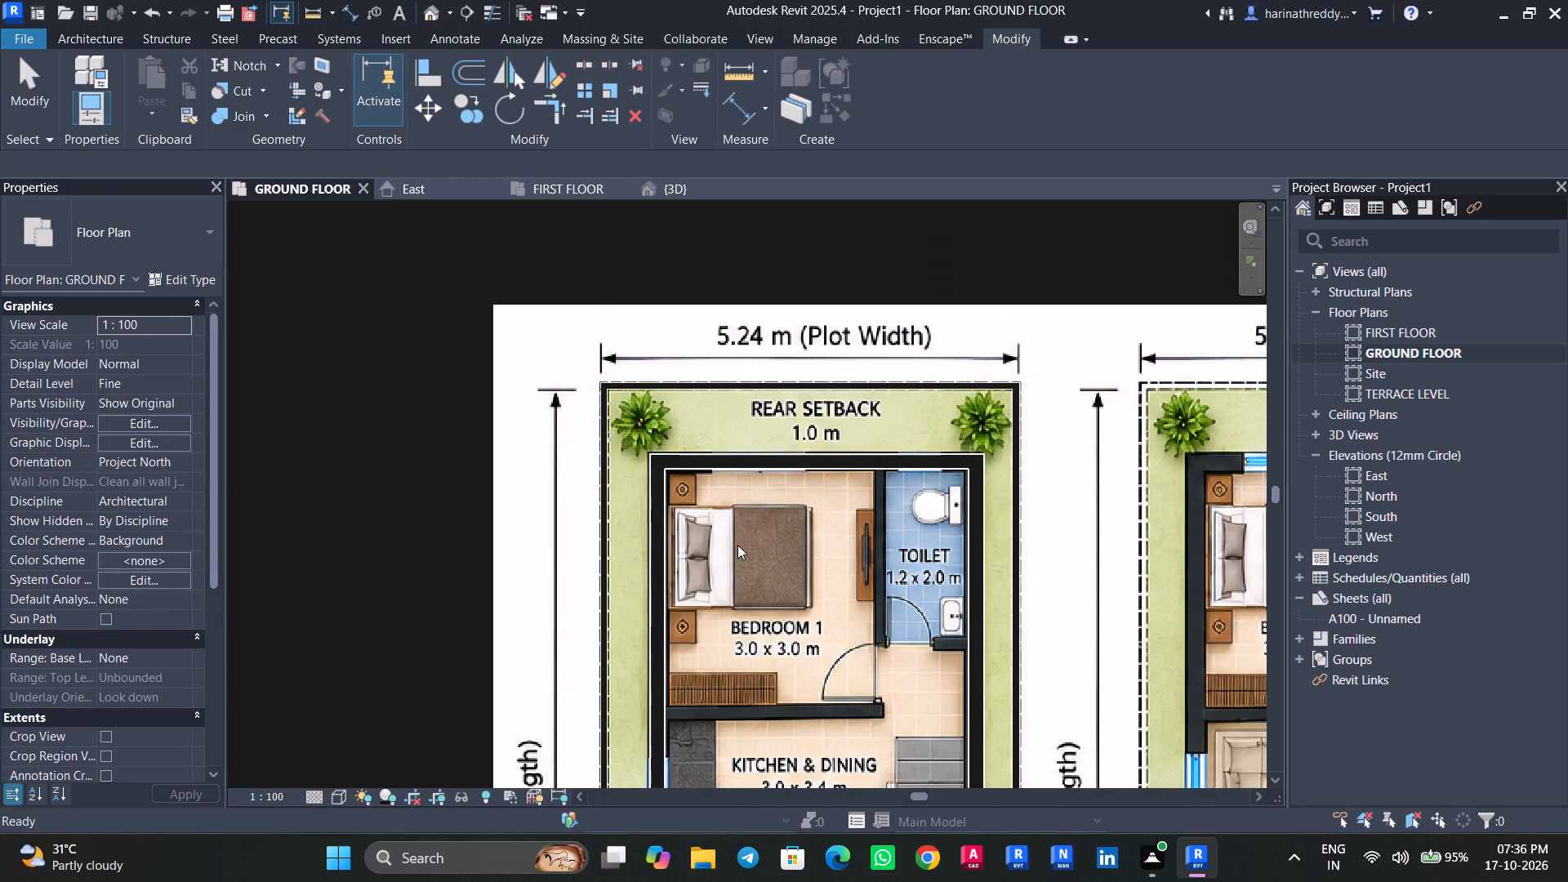
Dimension the overall plot width between the outer faces of the two side boundary walls, placing it near the plot width label.
text(DI)
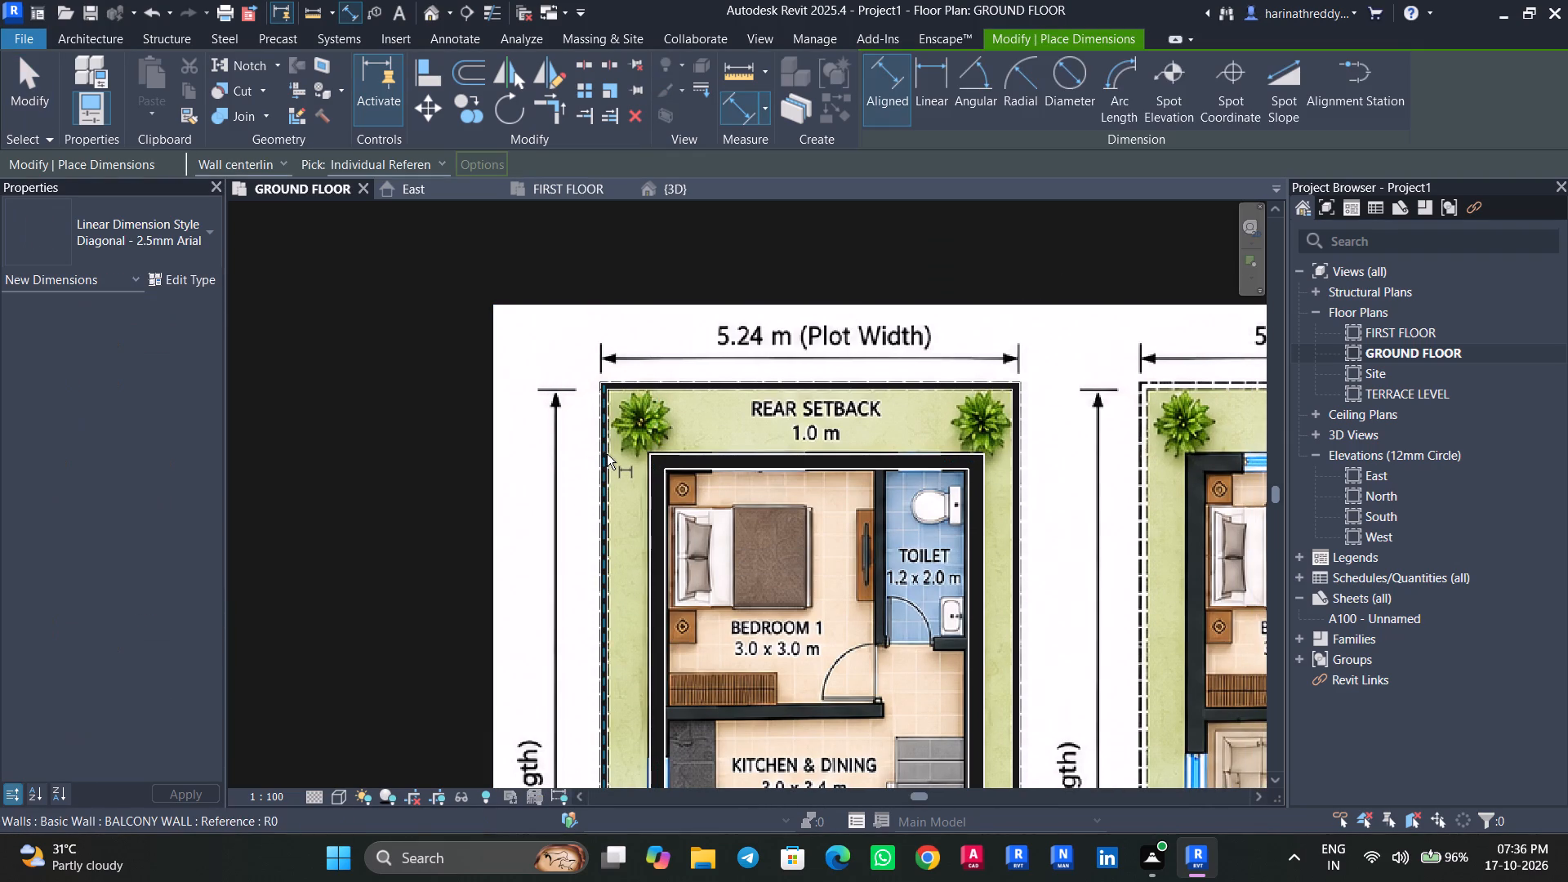
key(Tab)
key(Tab)
click(601, 451)
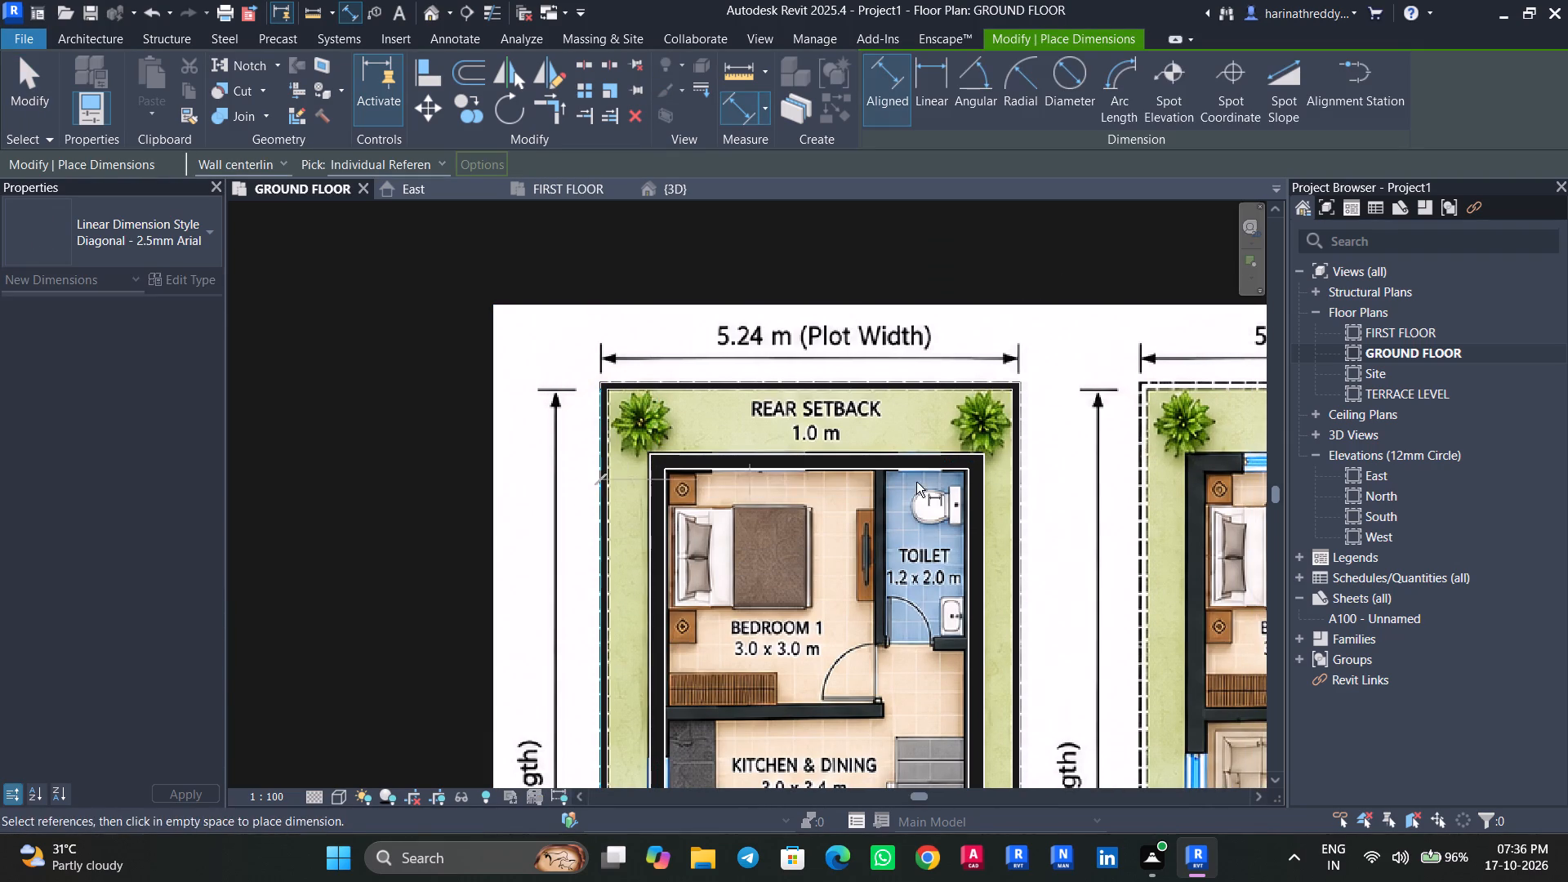
key(Tab)
click(1021, 467)
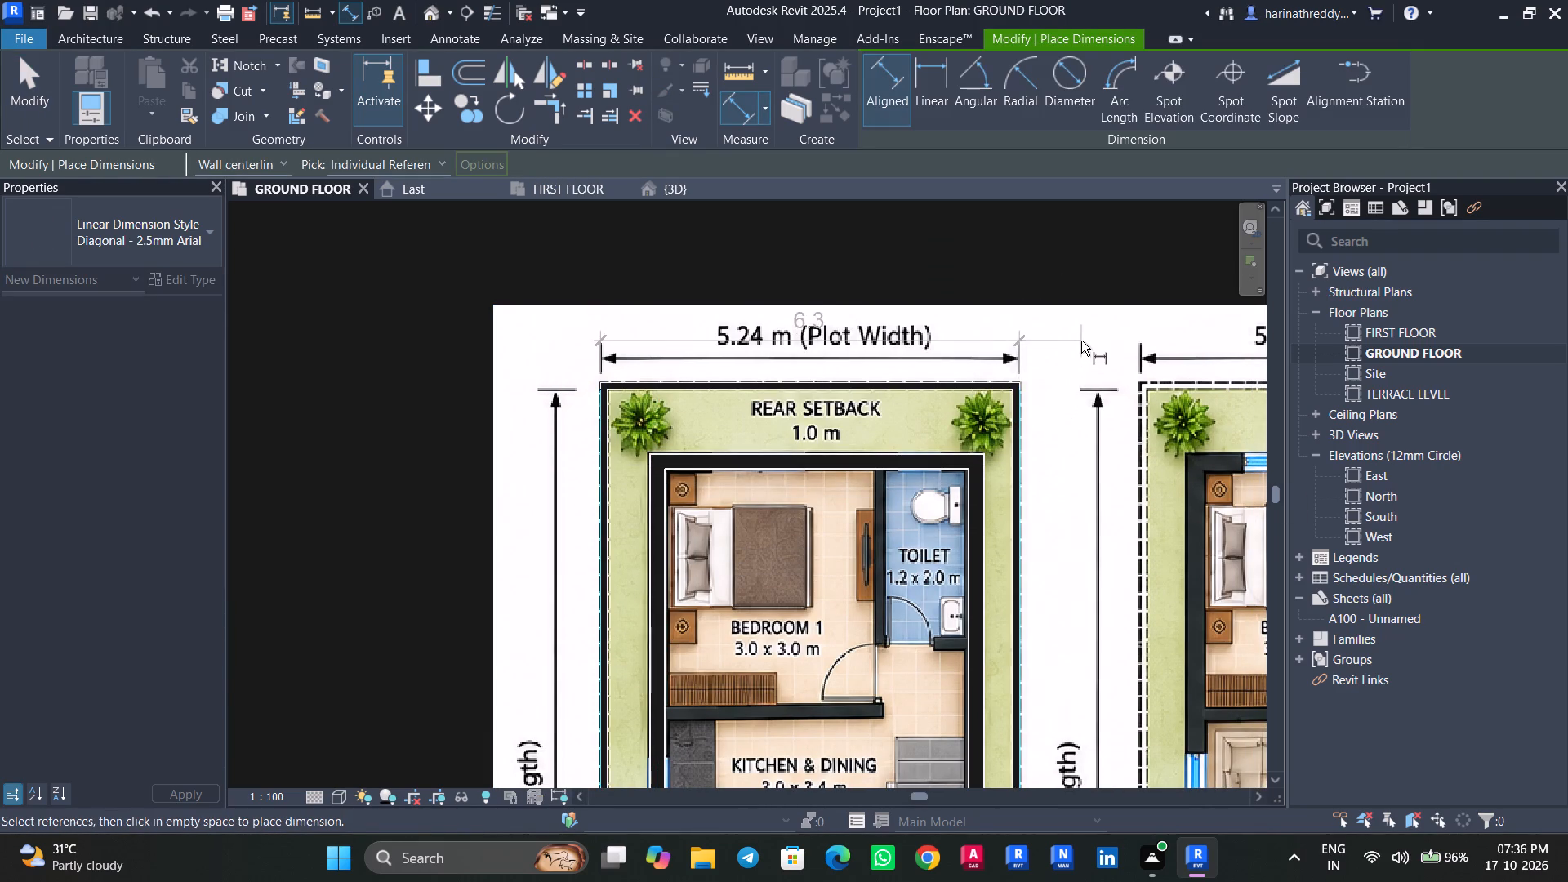
click(1081, 341)
key(Escape)
key(Escape)
key(Escape)
Set the plot width dimension to 5.24 m by moving the stair-side boundary wall.
click(1017, 440)
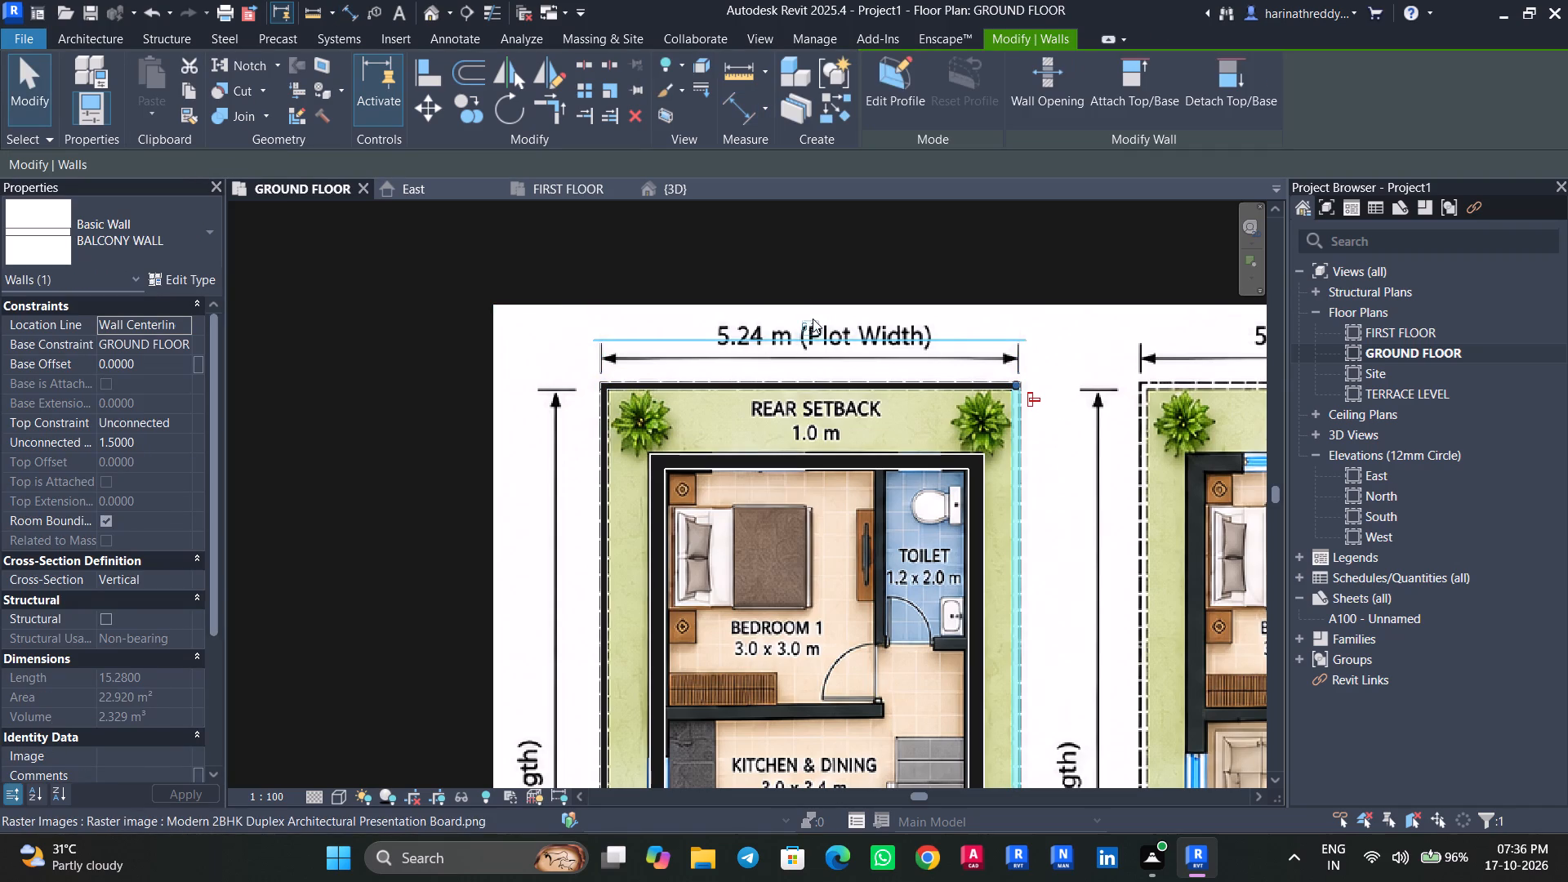
click(814, 318)
text(5.24)
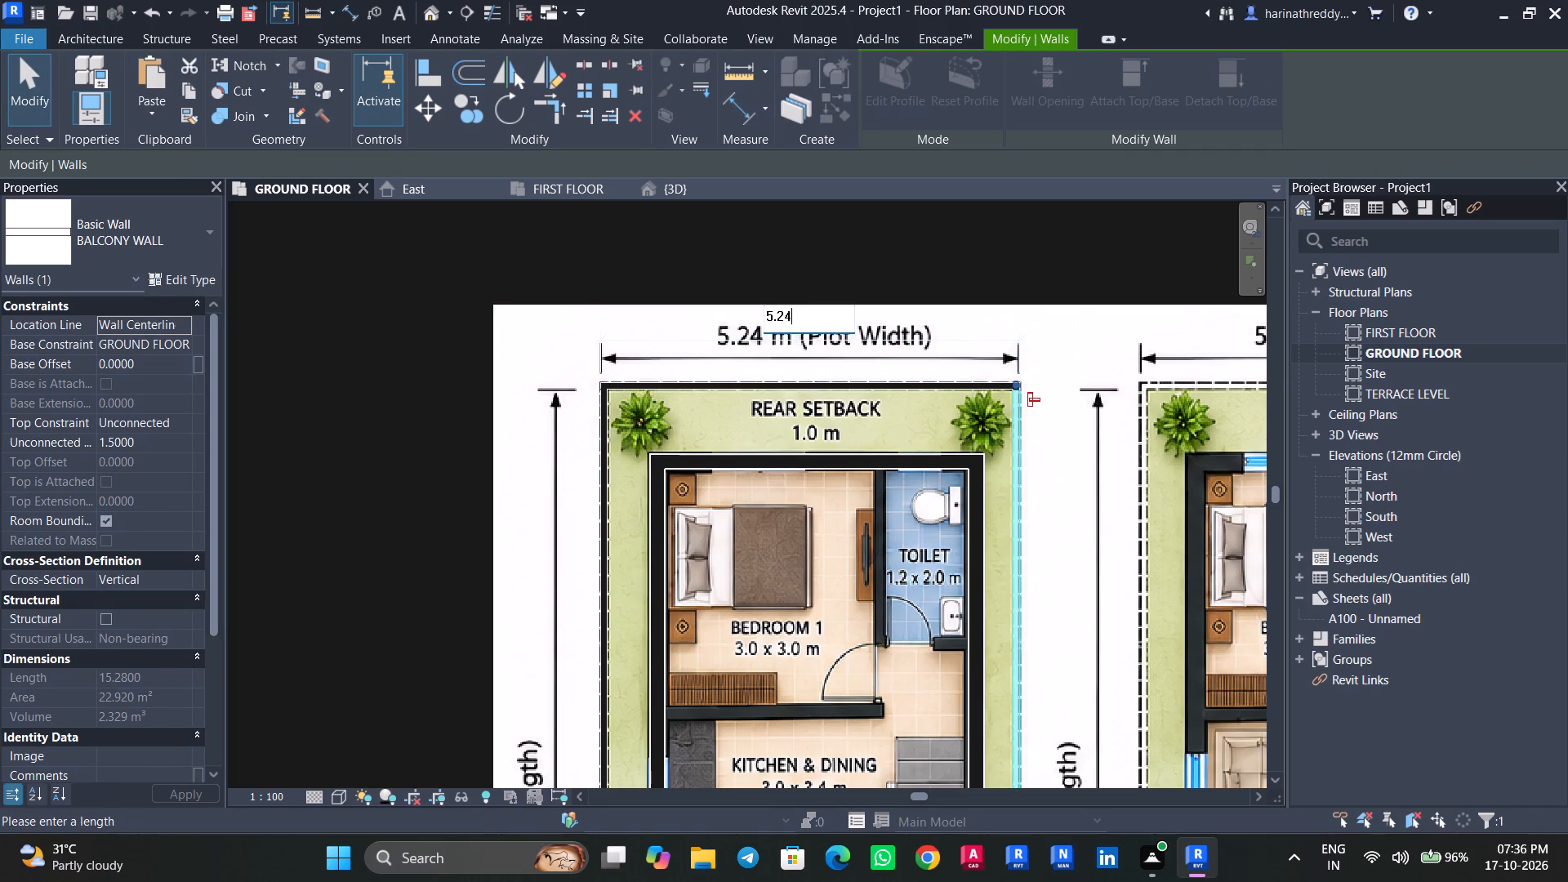
key(Return)
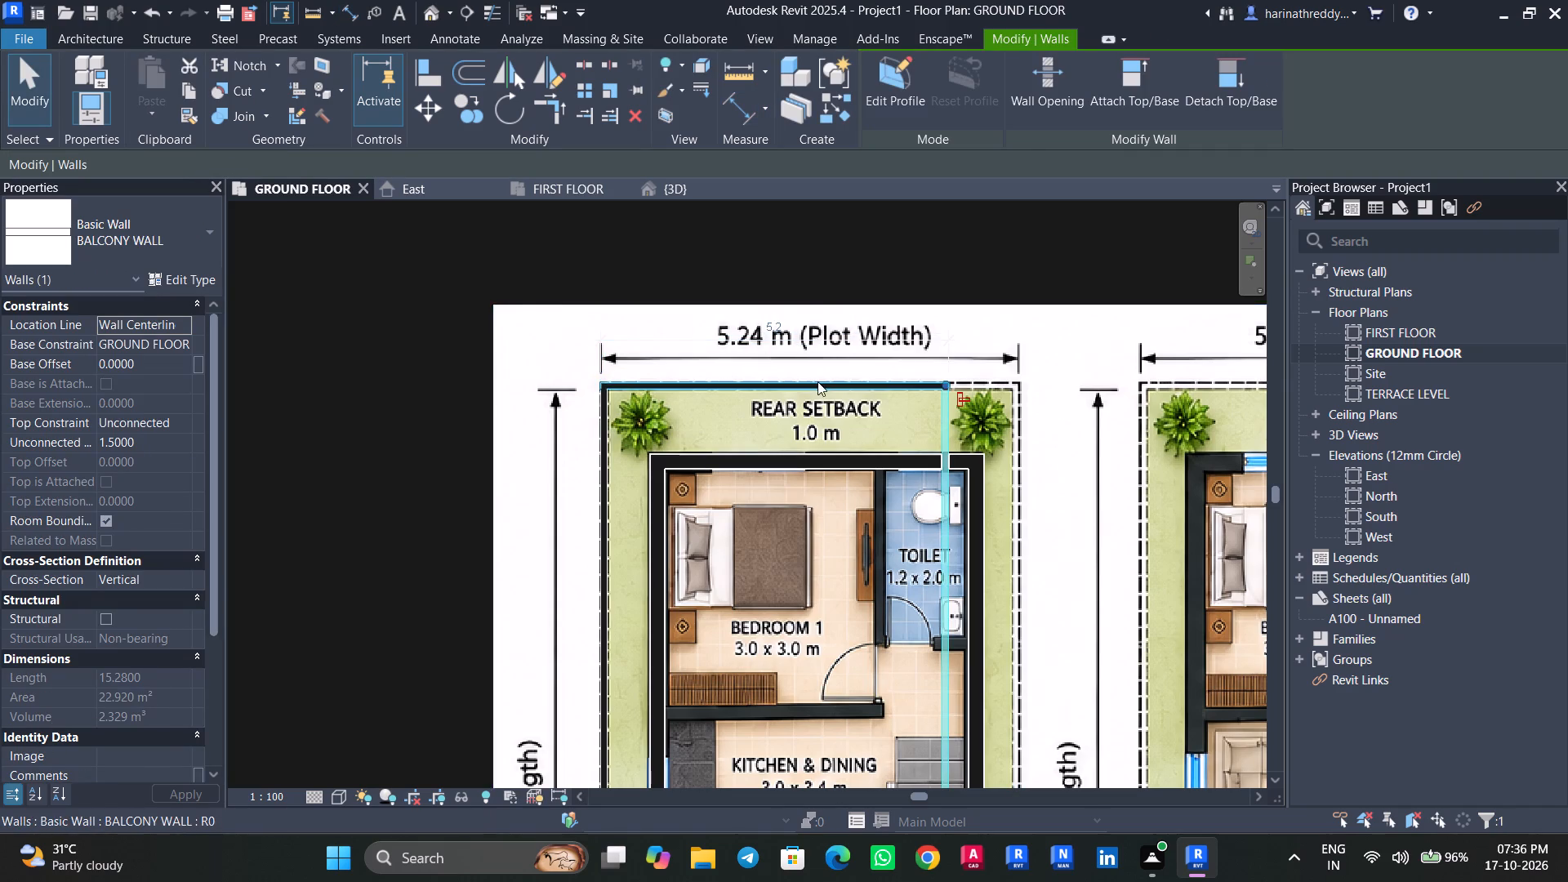
scroll(819, 382, down, 2)
middle_drag(832, 423, 824, 353)
key(Escape)
key(Escape)
Dimension the kitchen-side setback from the boundary wall's inner face to the OUTTER WALL's outer face.
scroll(713, 431, up, 1)
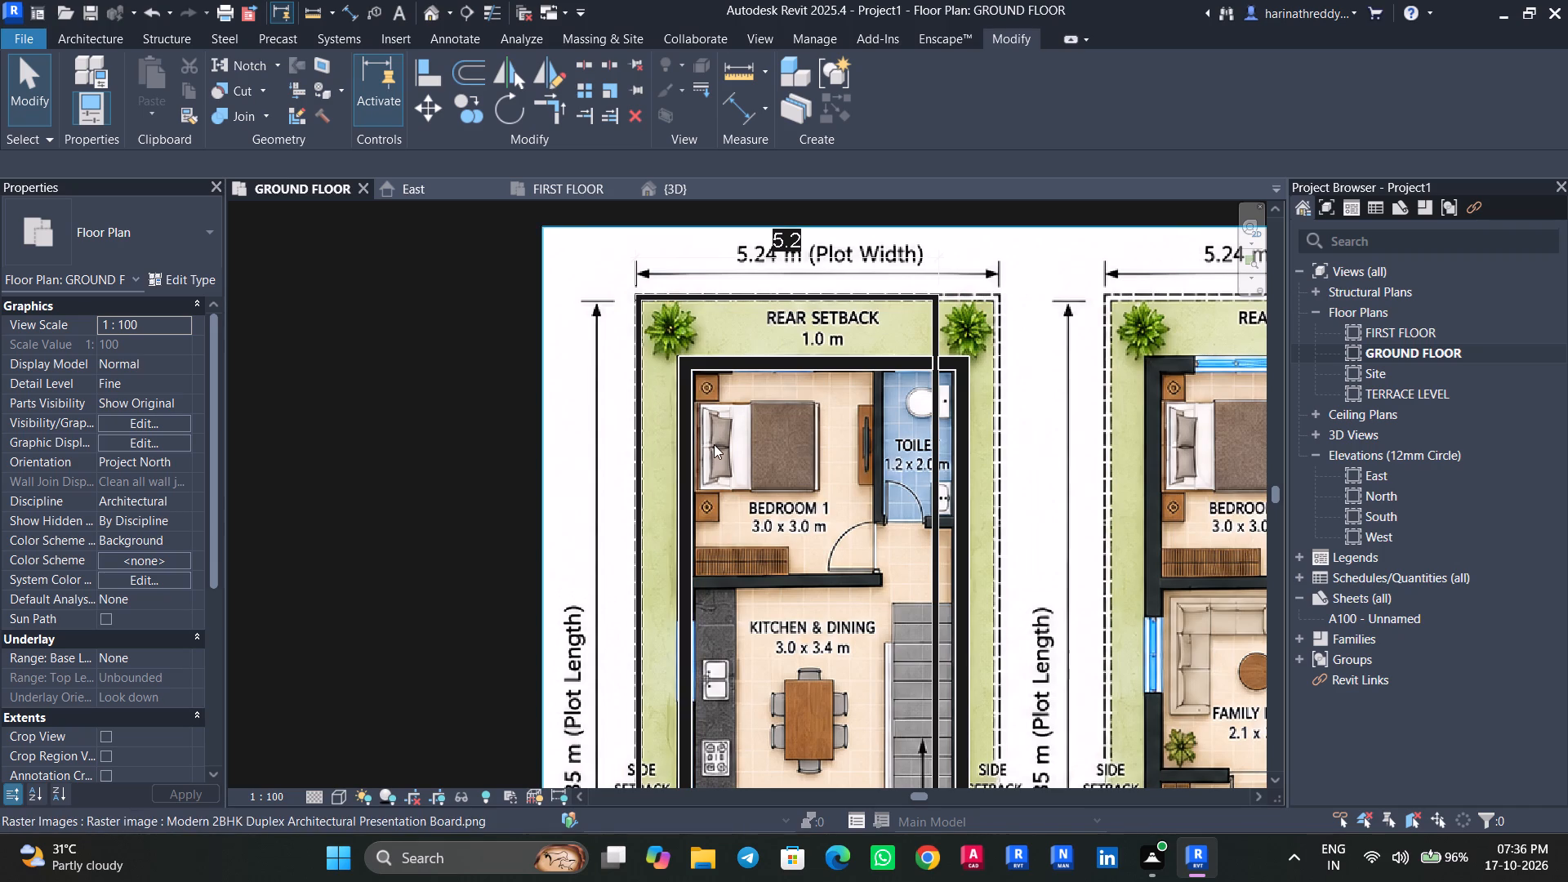
key(d)
key(i)
key(Tab)
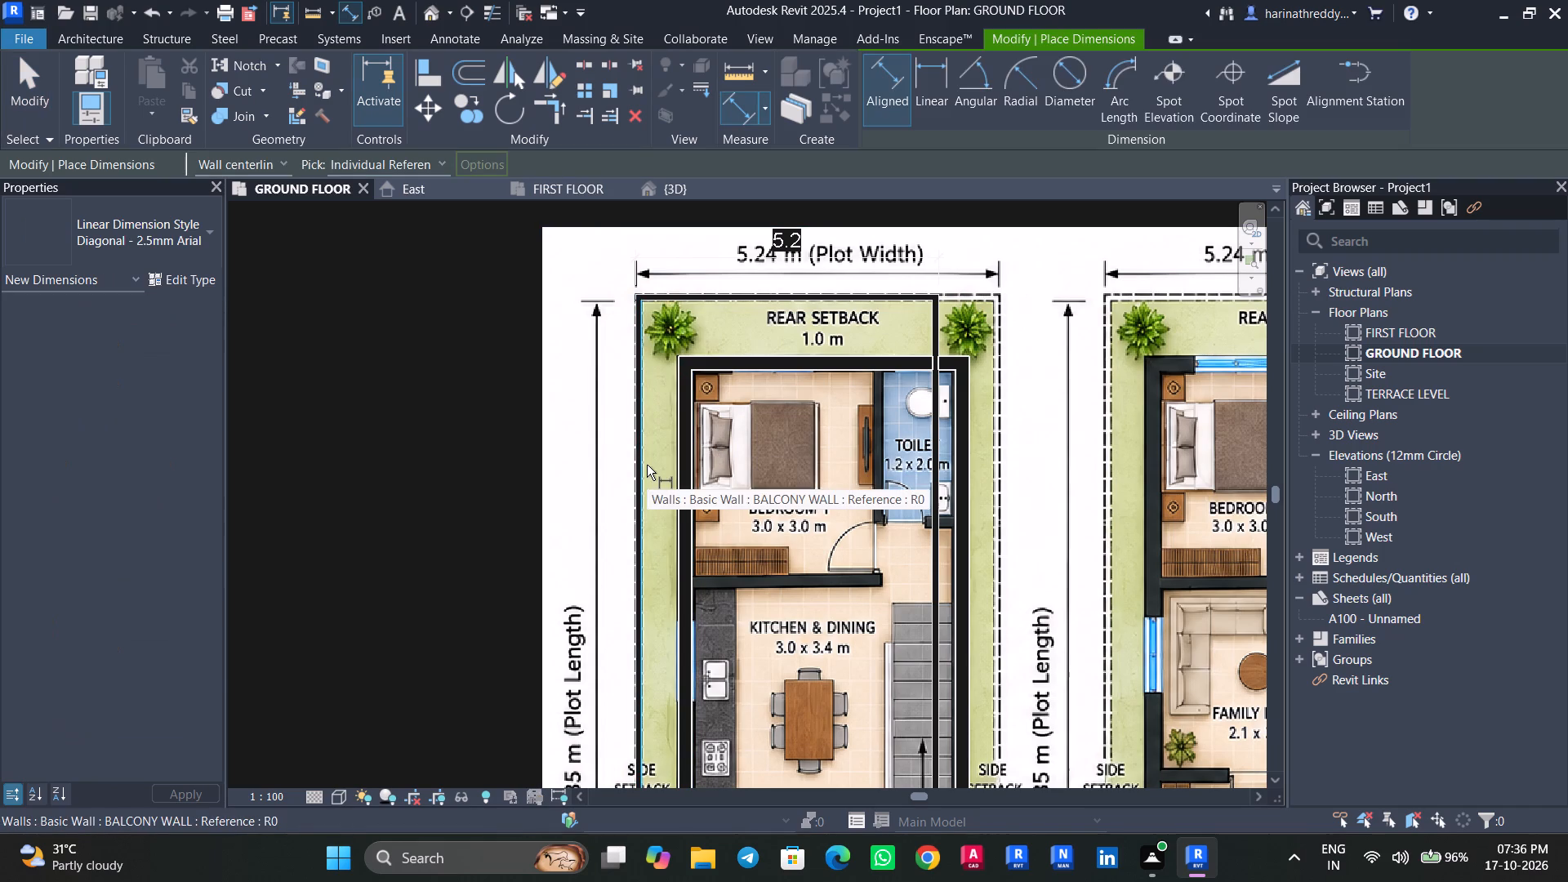
click(647, 465)
key(Tab)
click(675, 466)
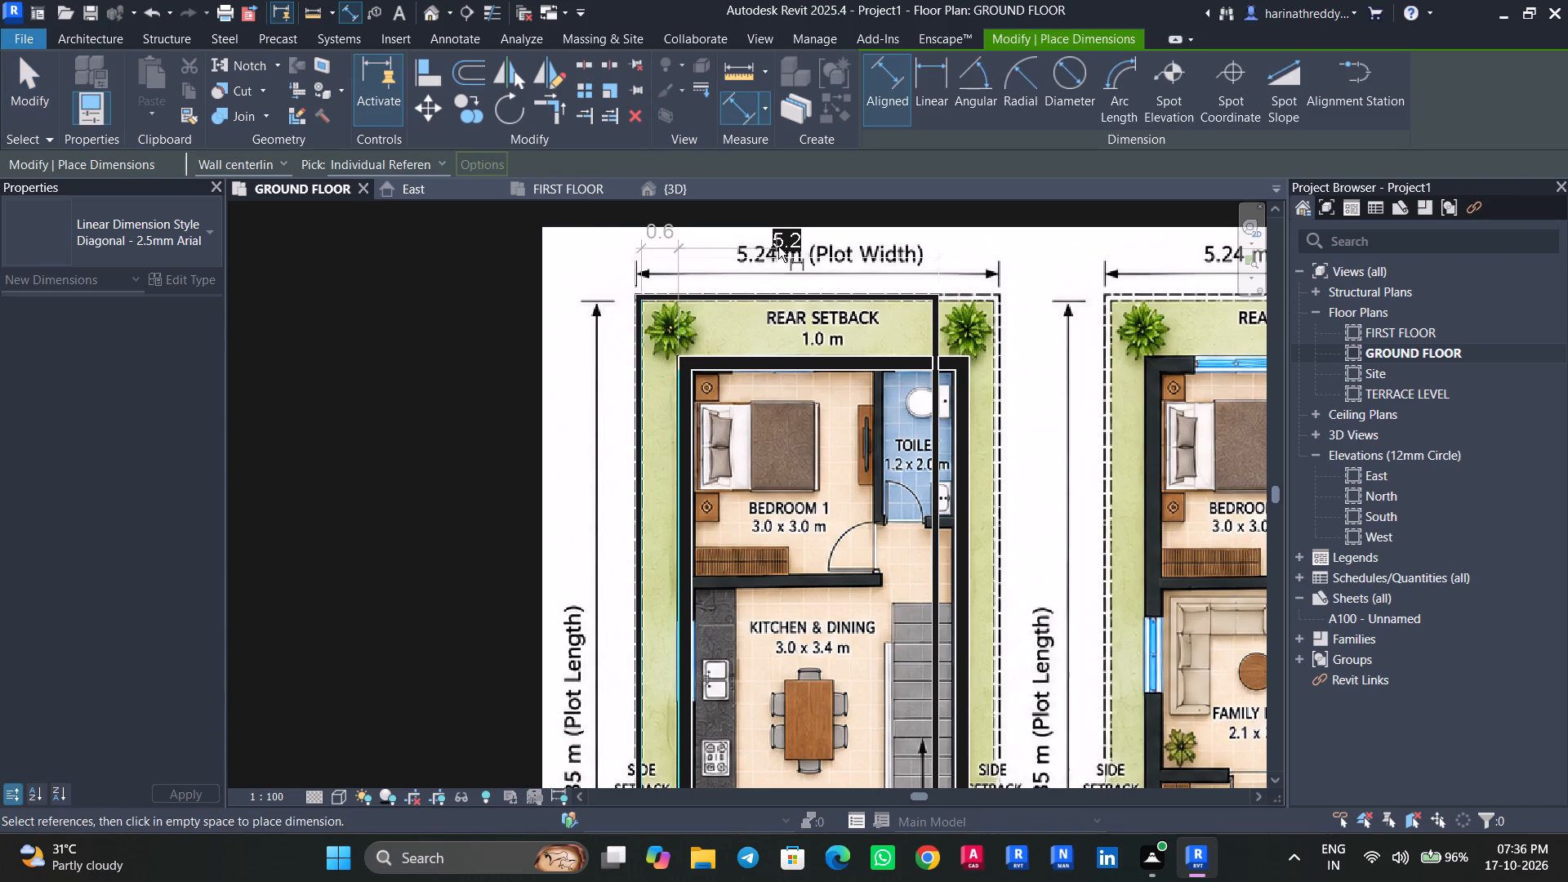
click(778, 247)
key(Escape)
key(Escape)
Set the kitchen-side setback to 0.75 m by moving the OUTTER WALL on that side.
click(690, 438)
click(666, 233)
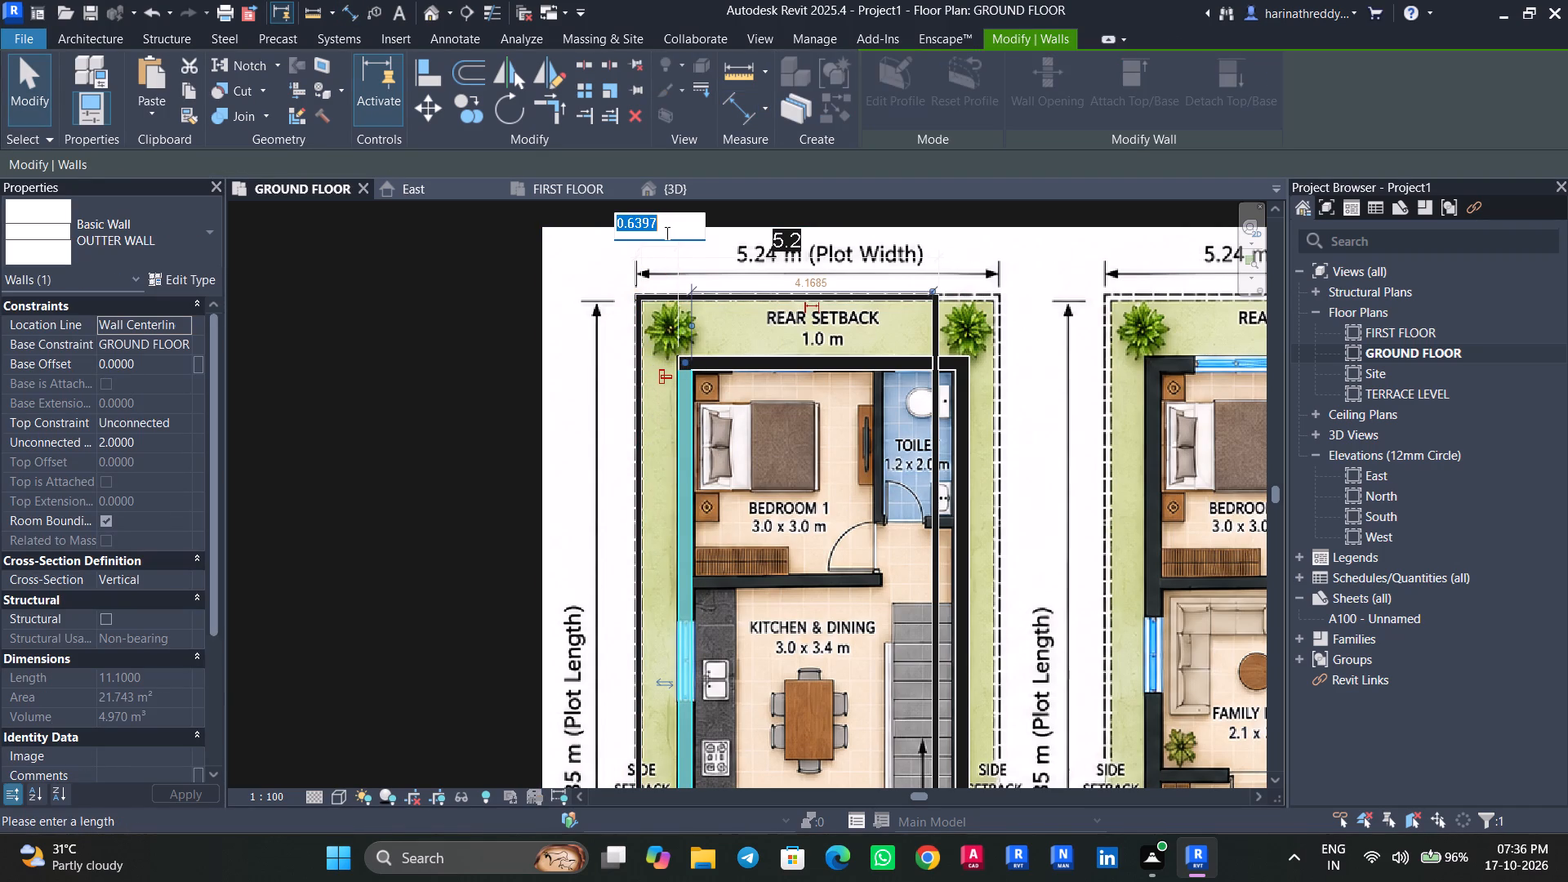
text(0.75)
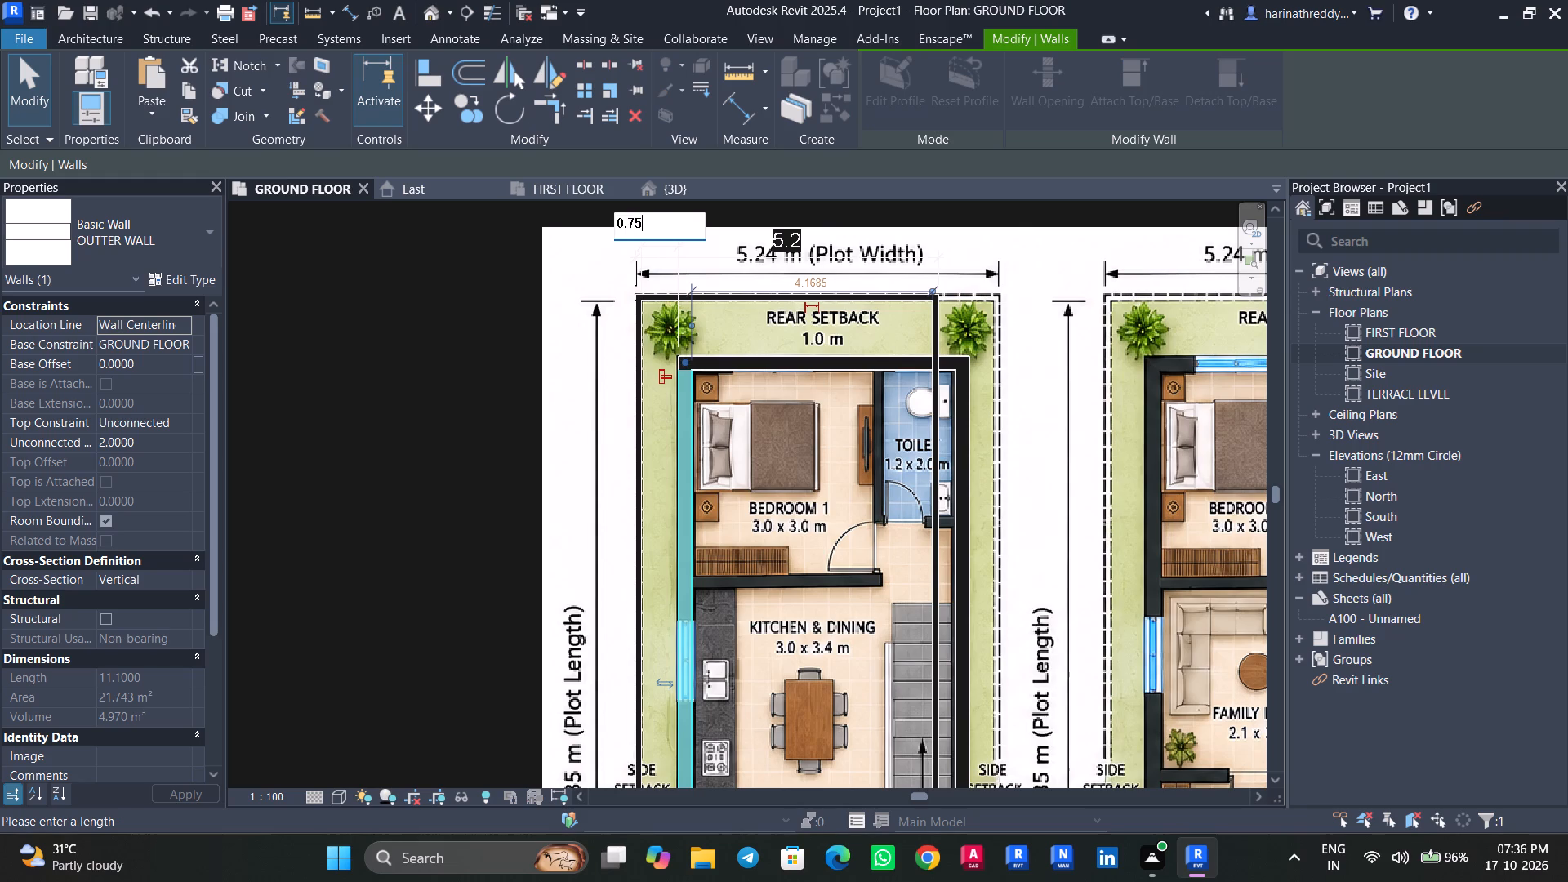
key(Return)
key(Escape)
key(Escape)
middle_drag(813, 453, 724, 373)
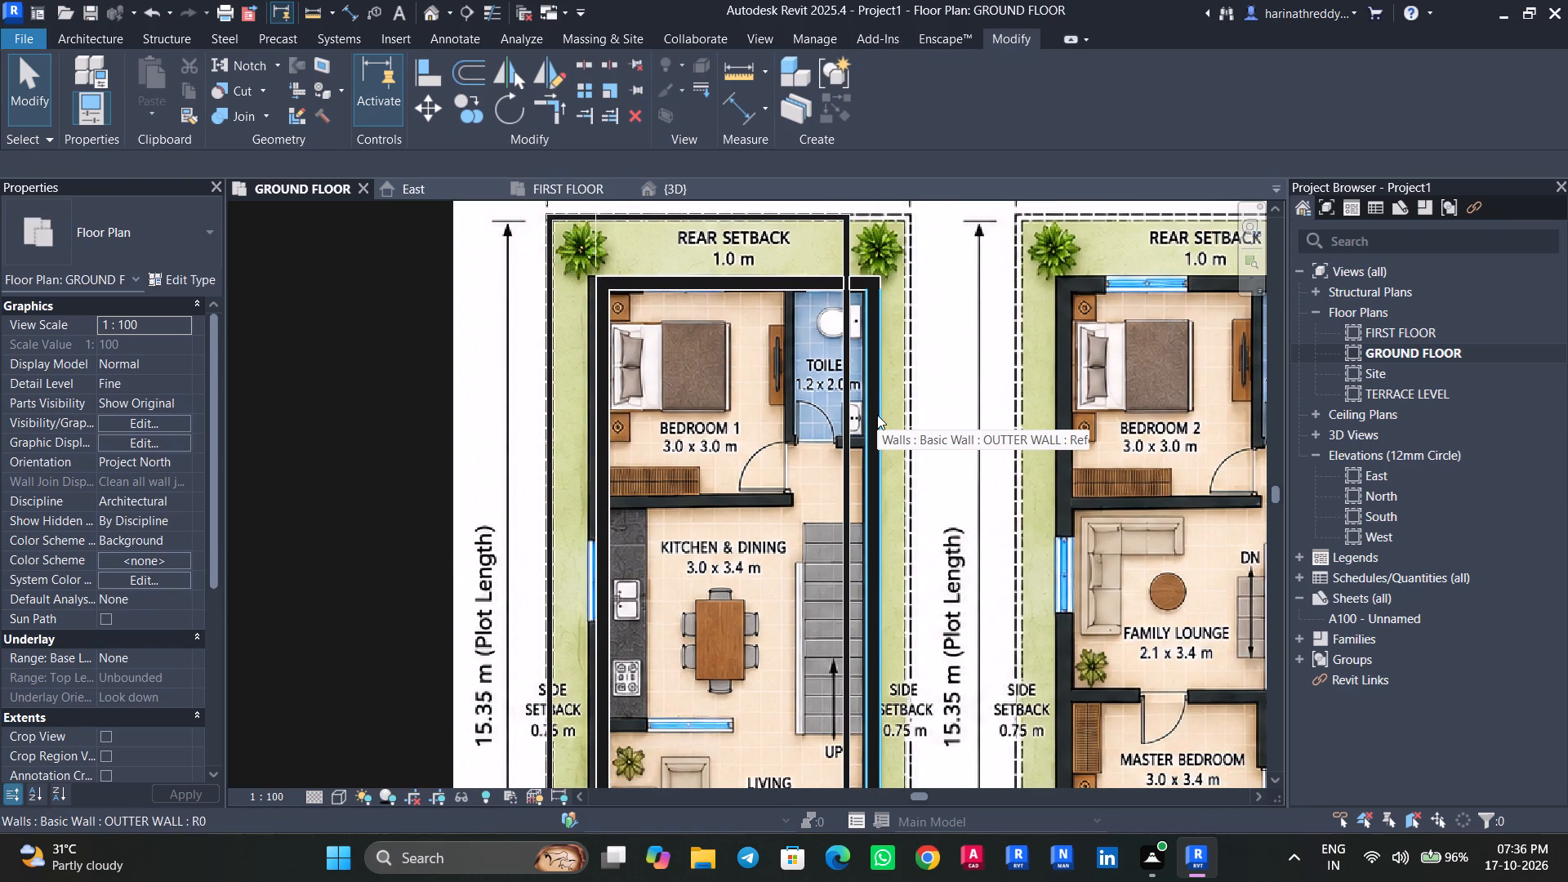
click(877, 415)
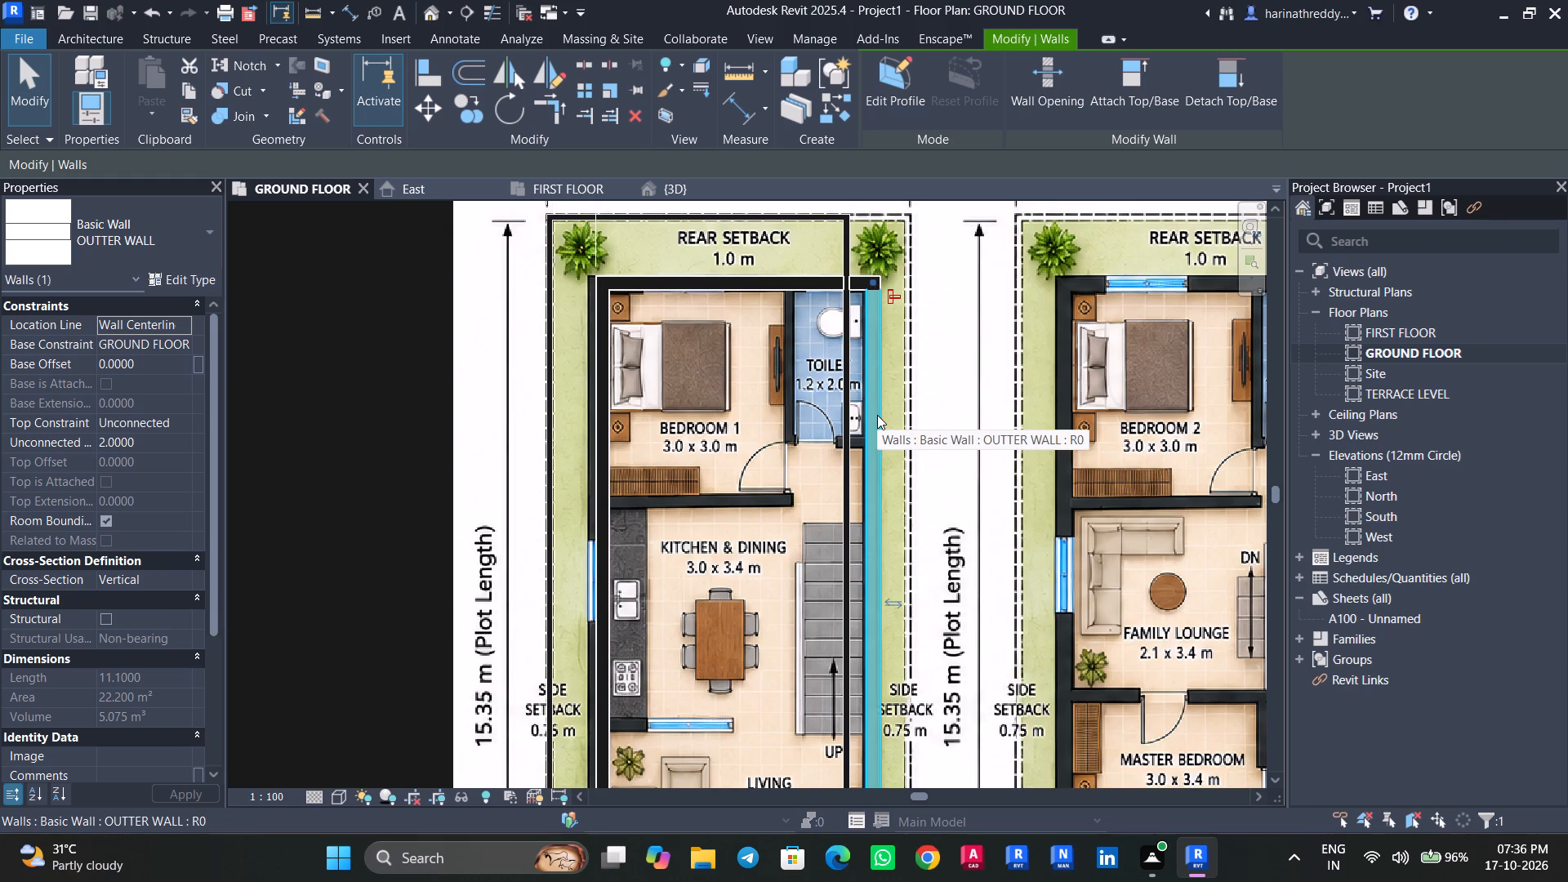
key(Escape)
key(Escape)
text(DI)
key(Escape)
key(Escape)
Draw INNER WALL partitions between Bedroom 1 and the toilet and between Bedroom 1 and the kitchen, following the reference plan.
text(WA)
click(94, 252)
scroll(119, 376, up, 3)
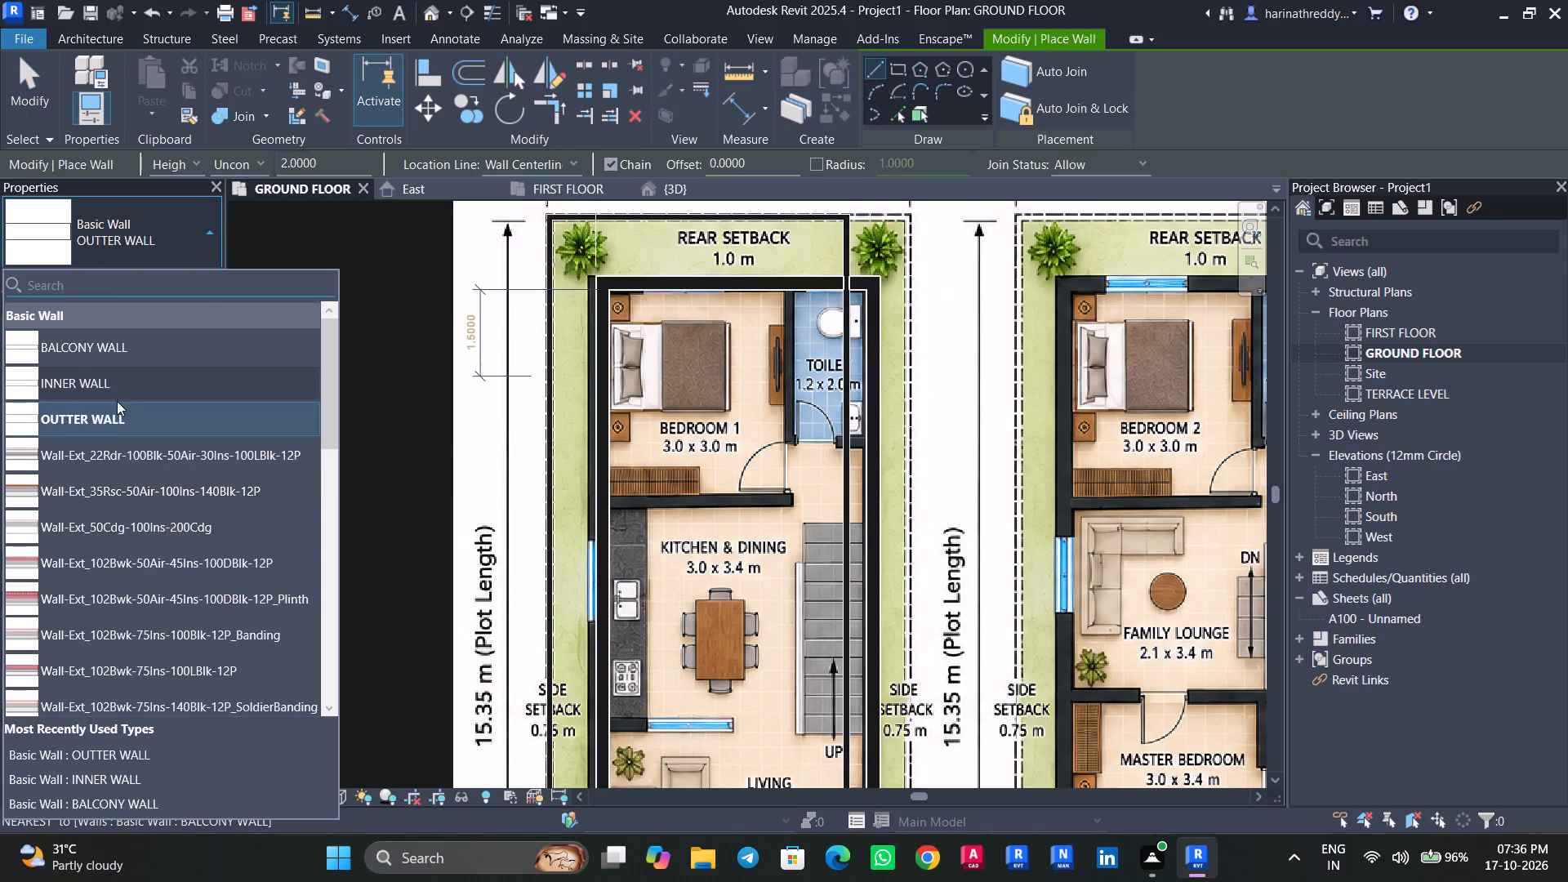
click(117, 387)
click(790, 291)
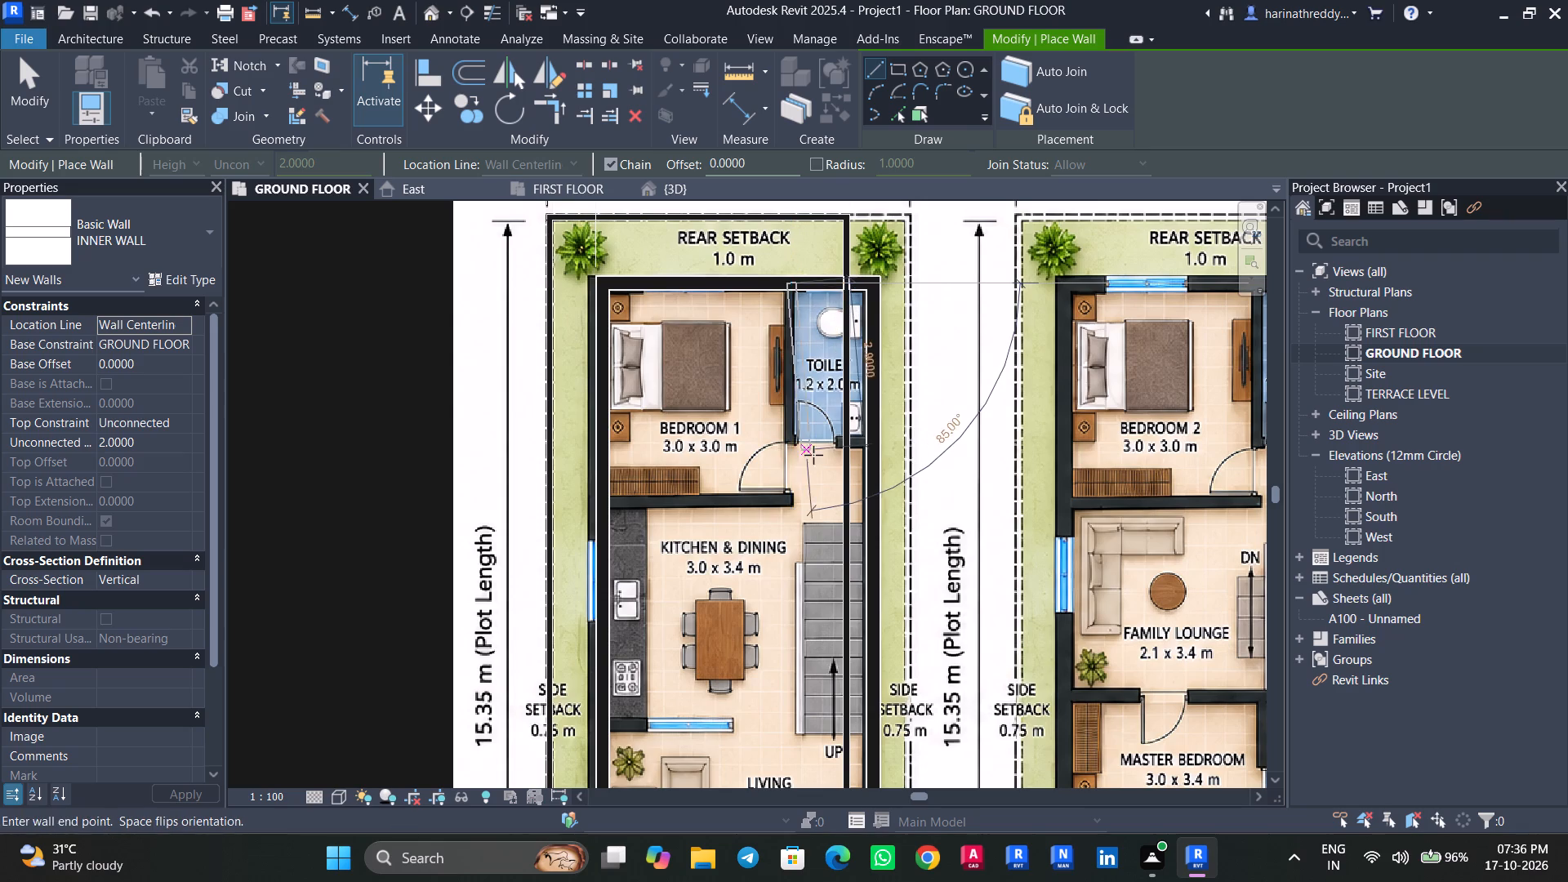
scroll(787, 498, up, 4)
click(789, 502)
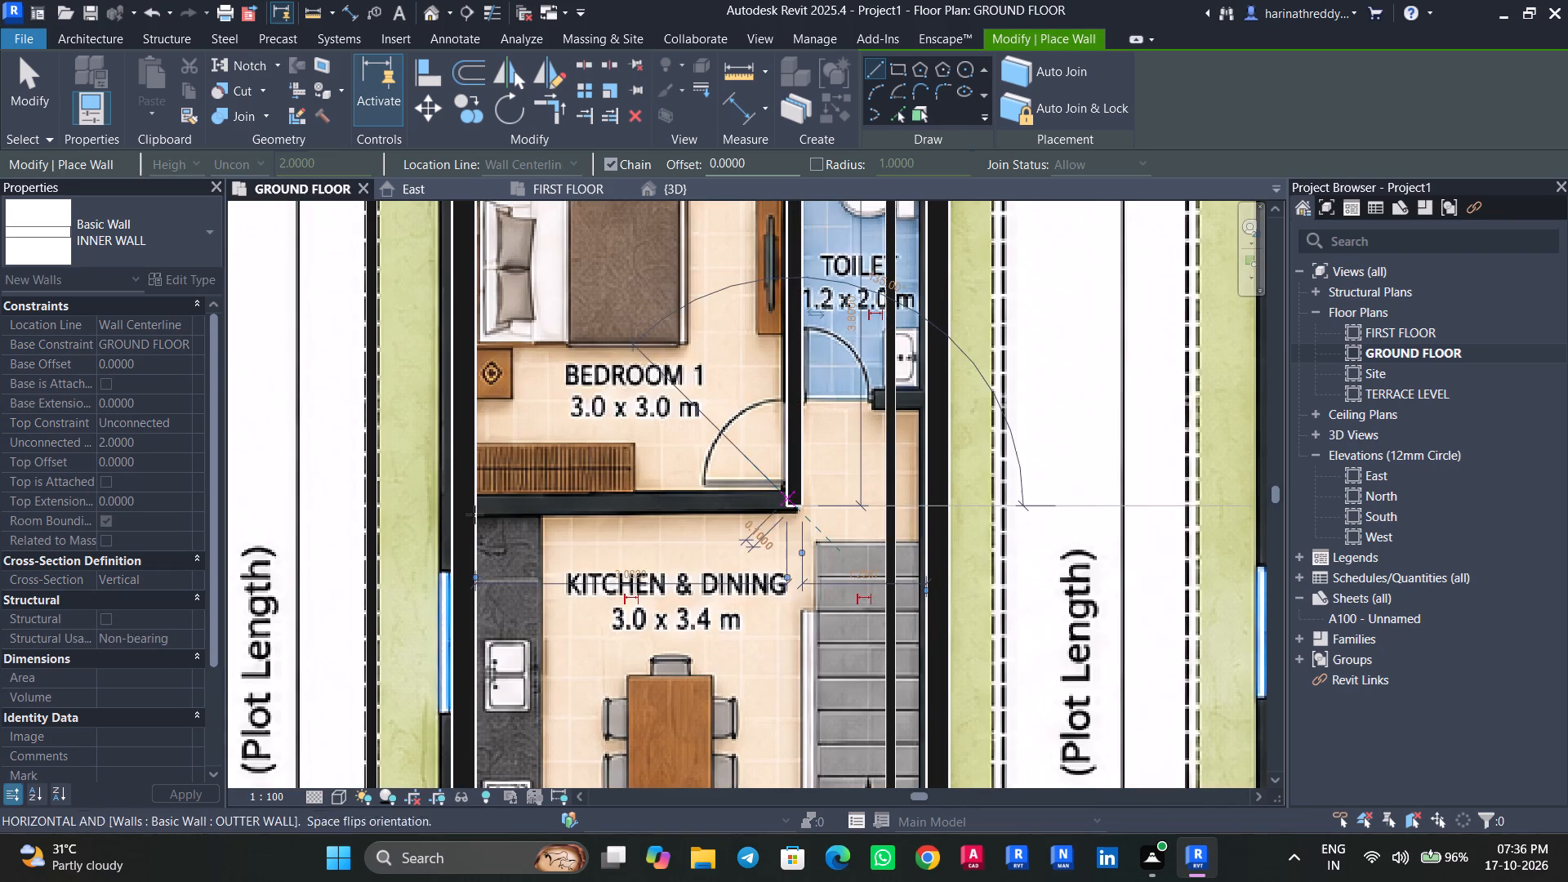
click(469, 503)
key(Escape)
Draw an INNER WALL partition about 2.2 m long between the kitchen and living areas, starting from the kitchen-side outer wall.
scroll(618, 591, down, 3)
middle_drag(630, 592, 682, 341)
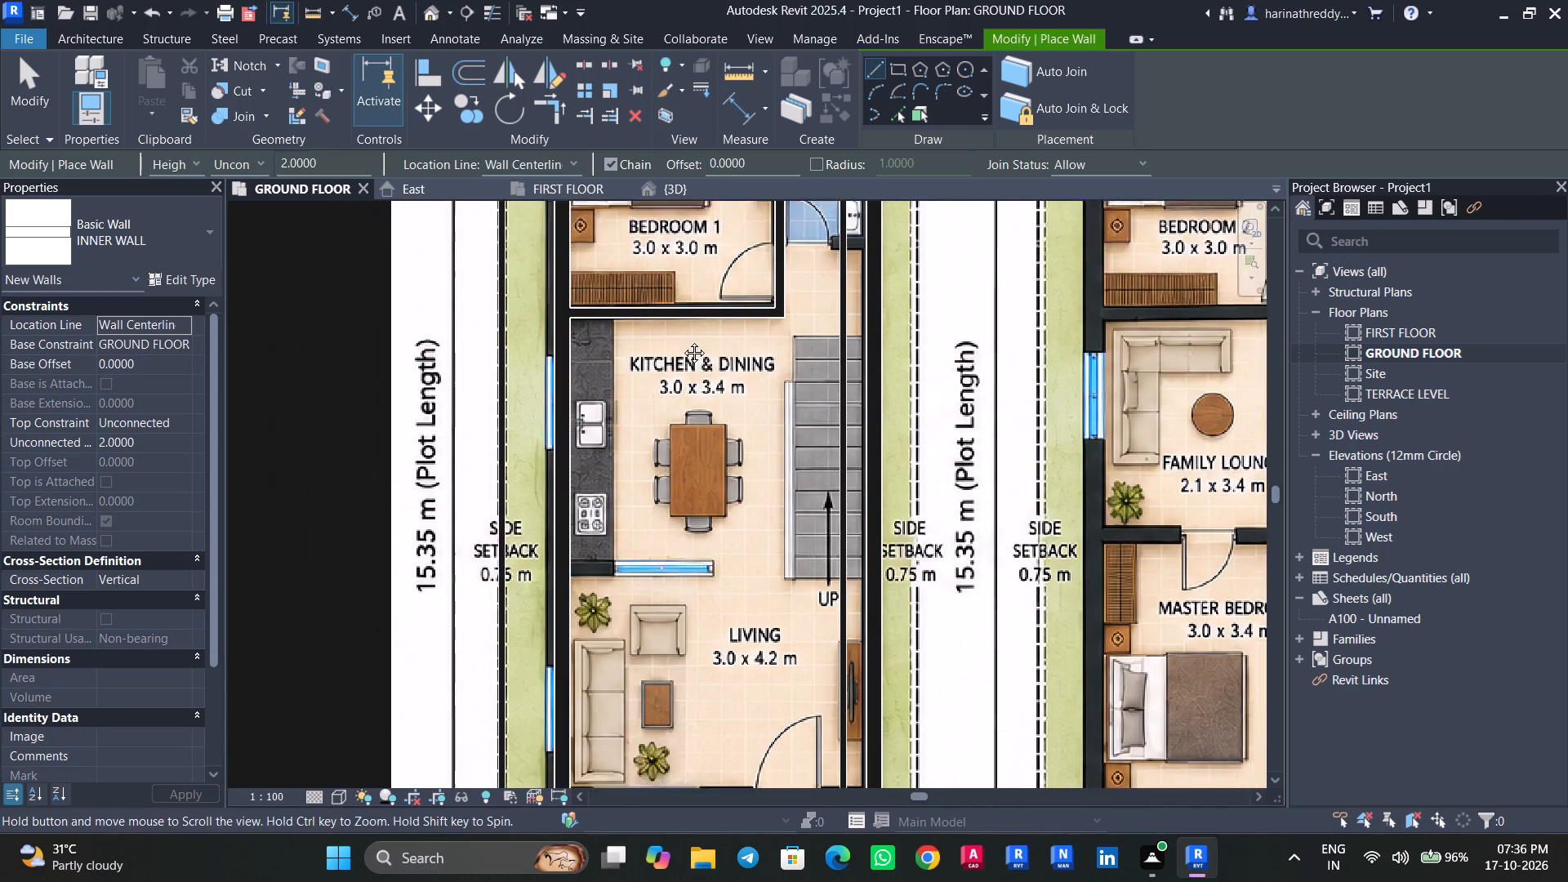
middle_drag(682, 341, 682, 336)
click(570, 537)
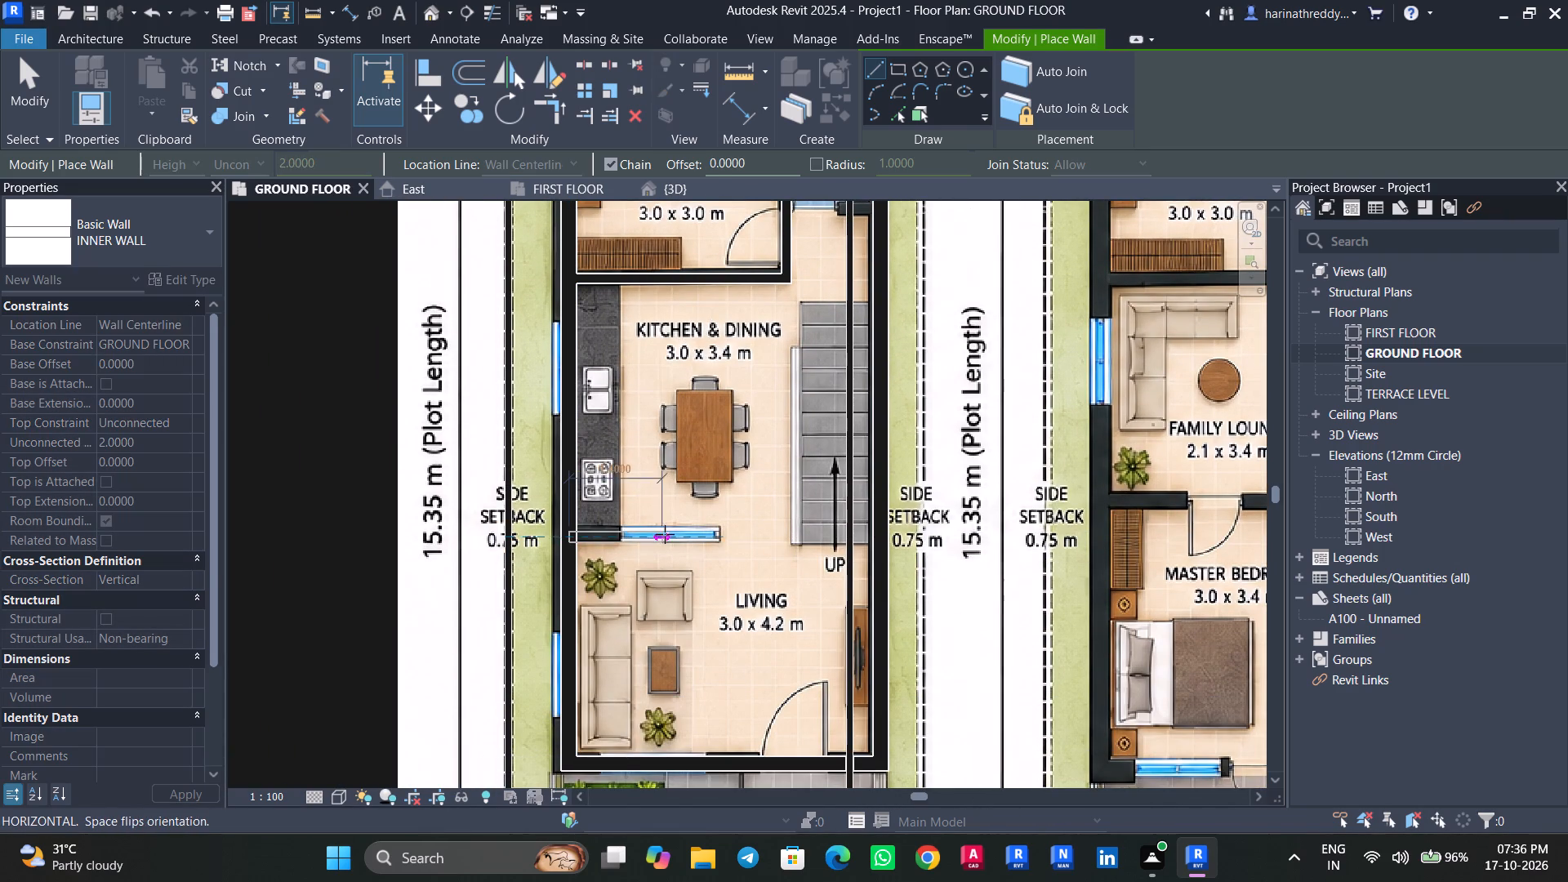
click(715, 537)
key(Escape)
key(Escape)
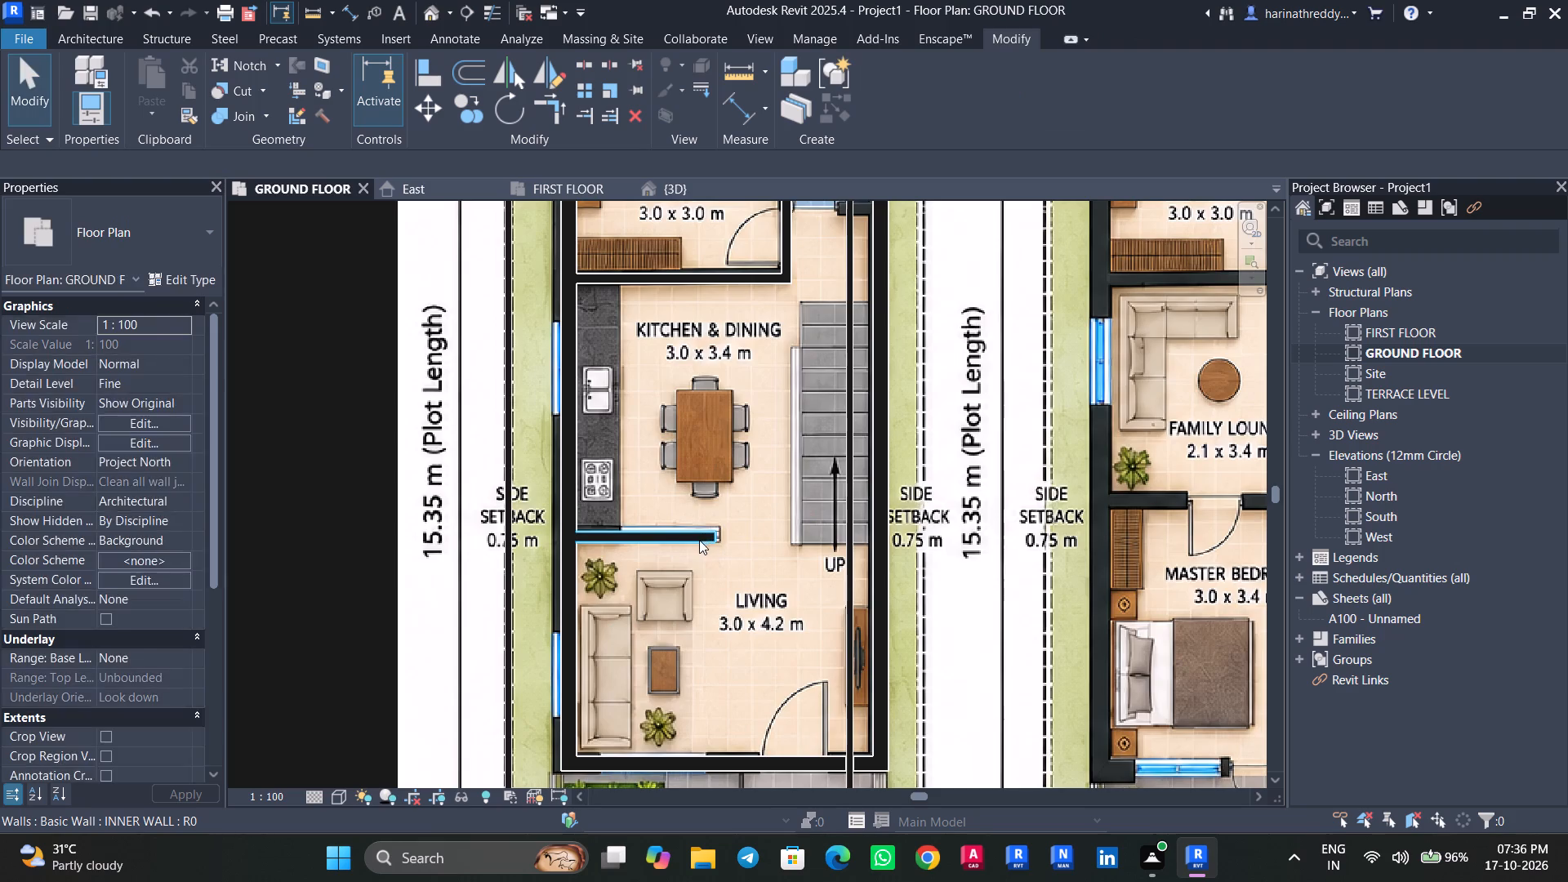
Nudge the kitchen–living partition slightly toward the kitchen to align it with the reference plan.
click(699, 540)
scroll(699, 540, up, 5)
key(Up)
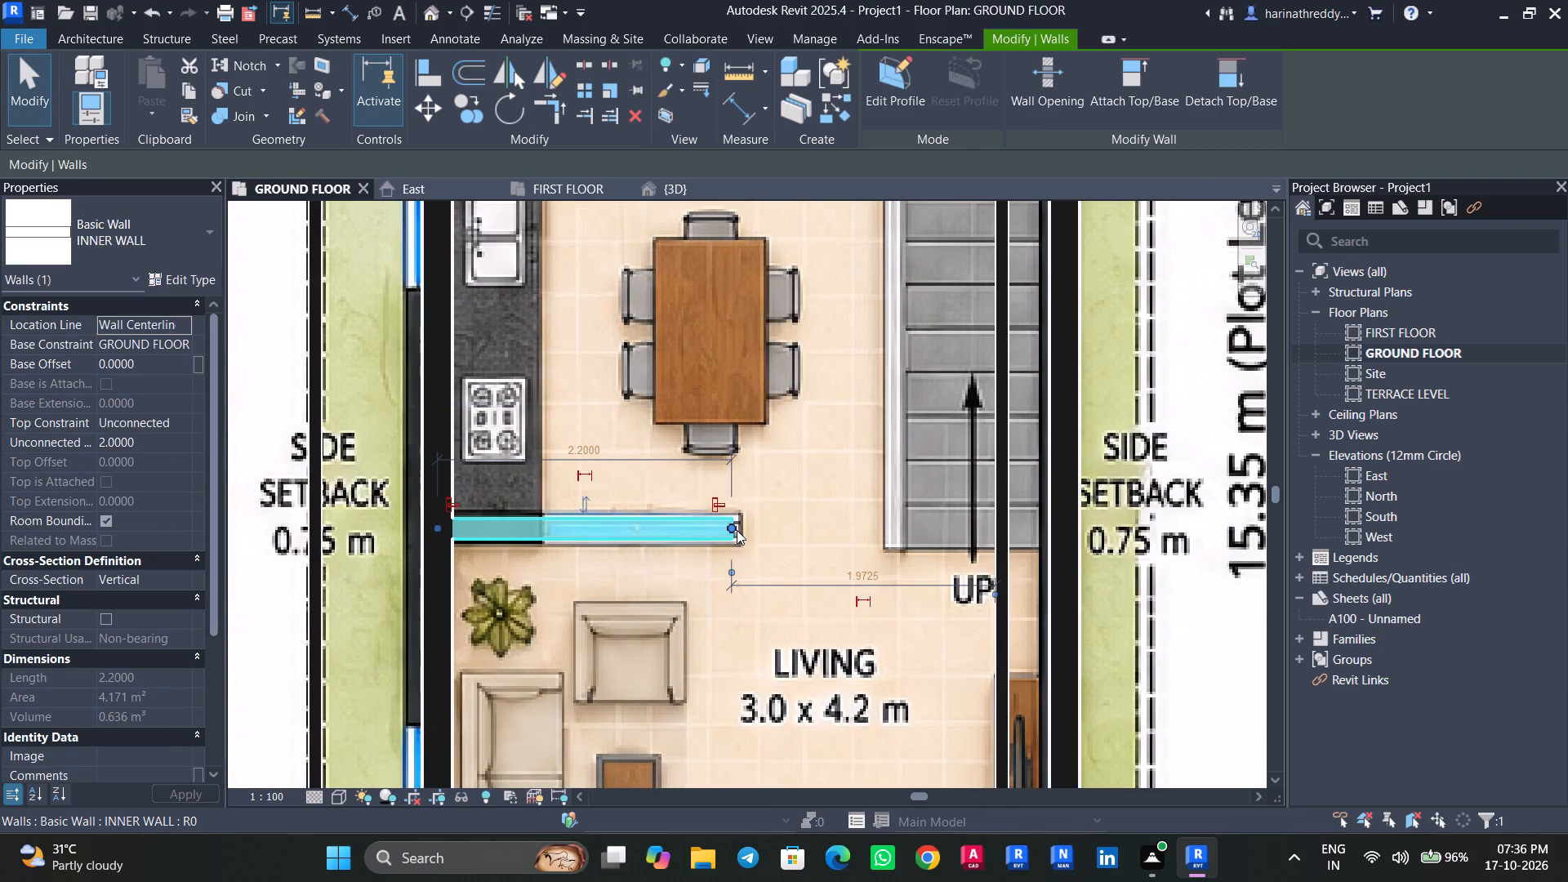
click(734, 528)
key(Escape)
key(Escape)
Nudge the partition between Bedroom 1 and the kitchen slightly toward the bedroom.
scroll(731, 430, down, 5)
middle_drag(731, 430, 733, 523)
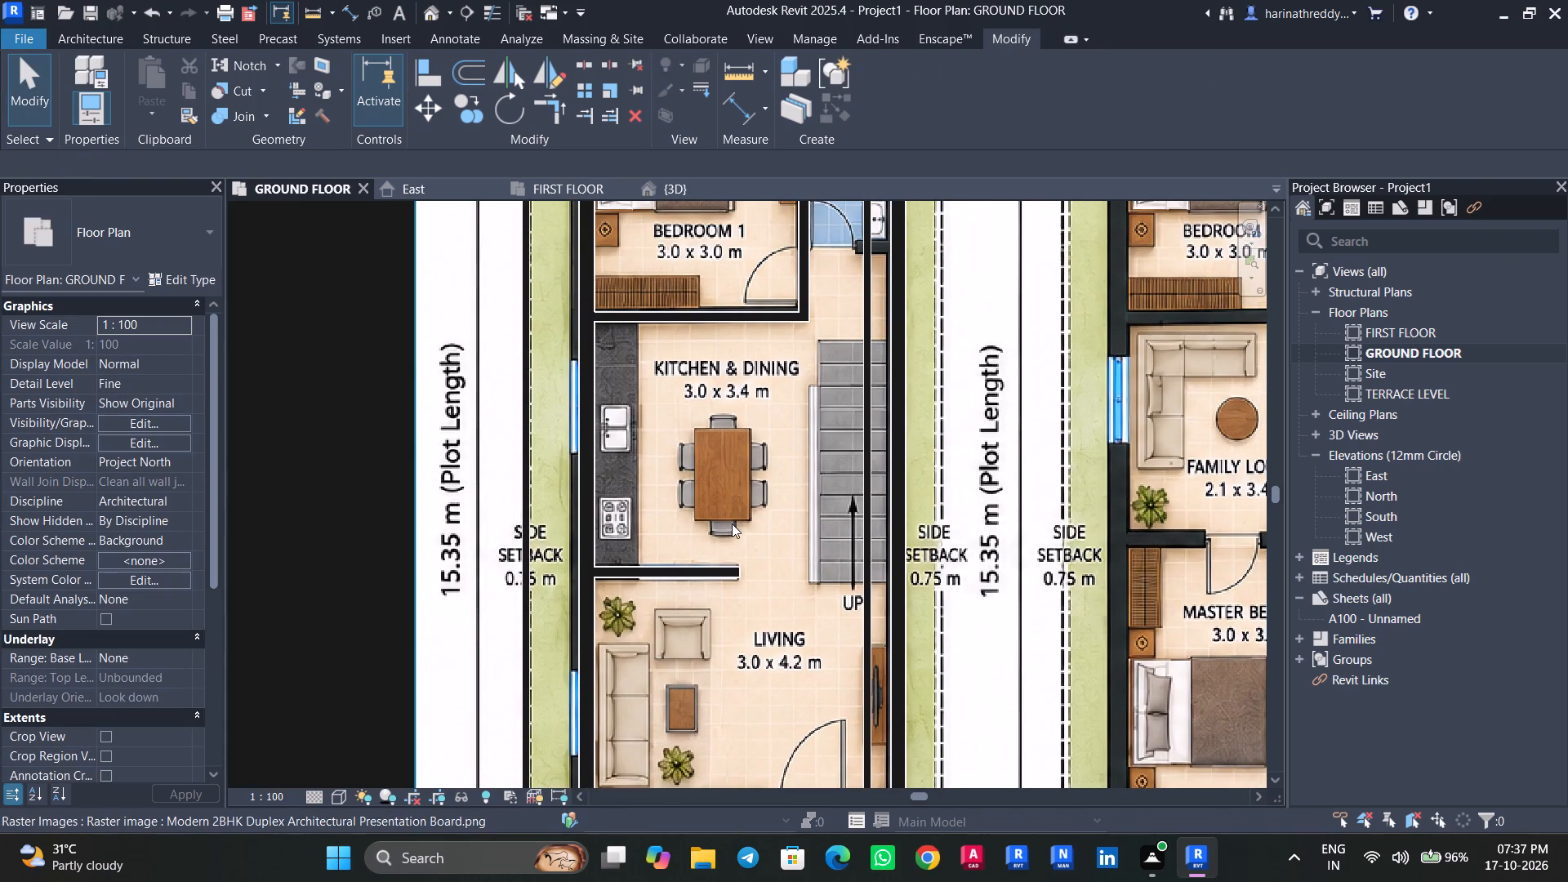
click(753, 321)
key(Up)
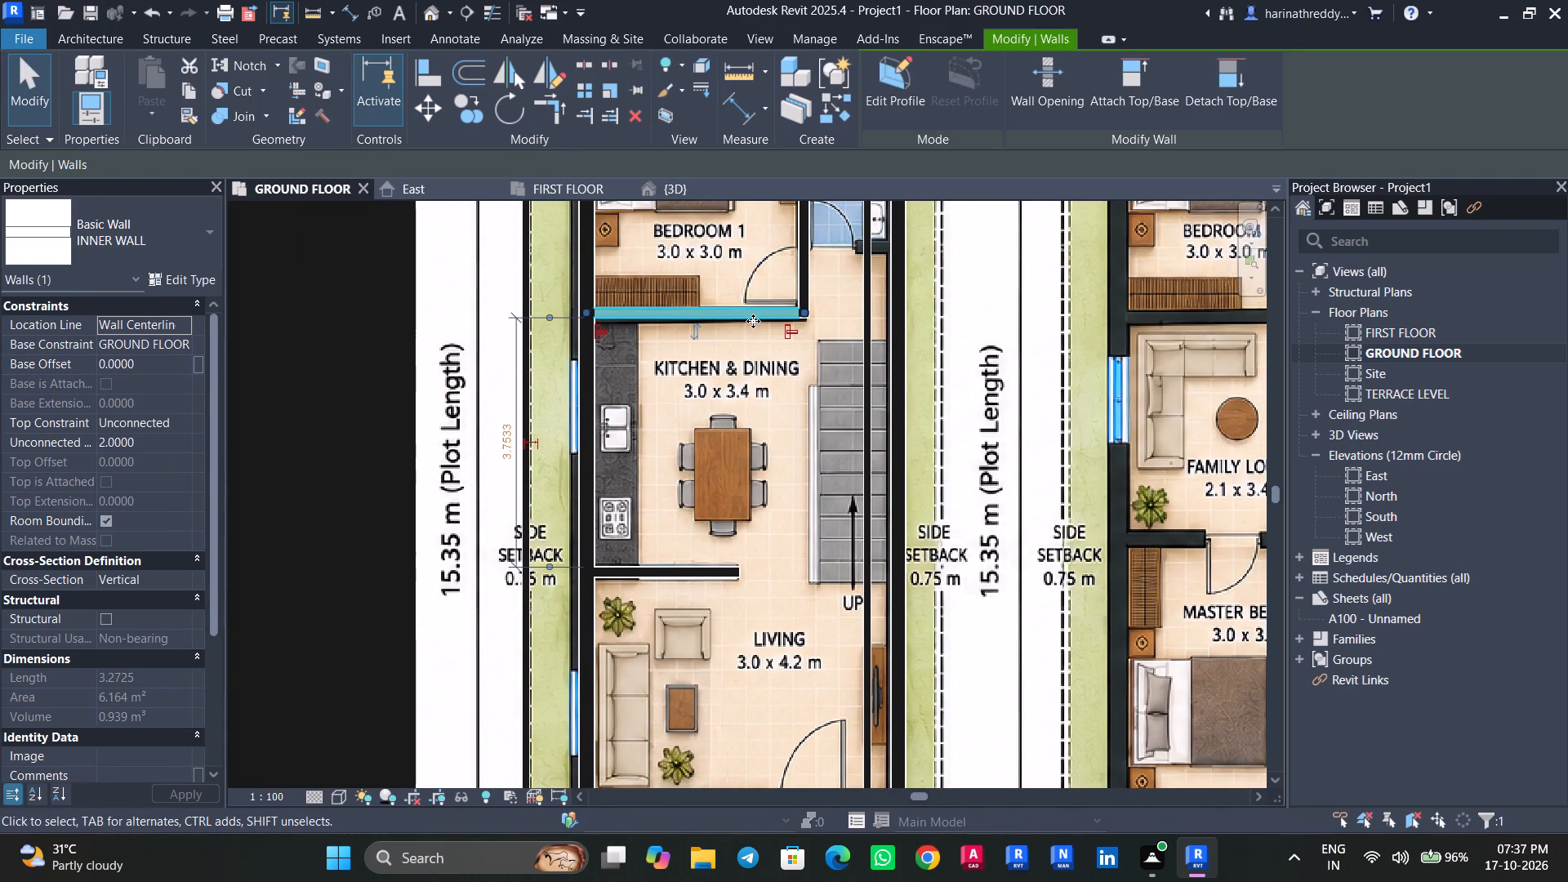
key(Escape)
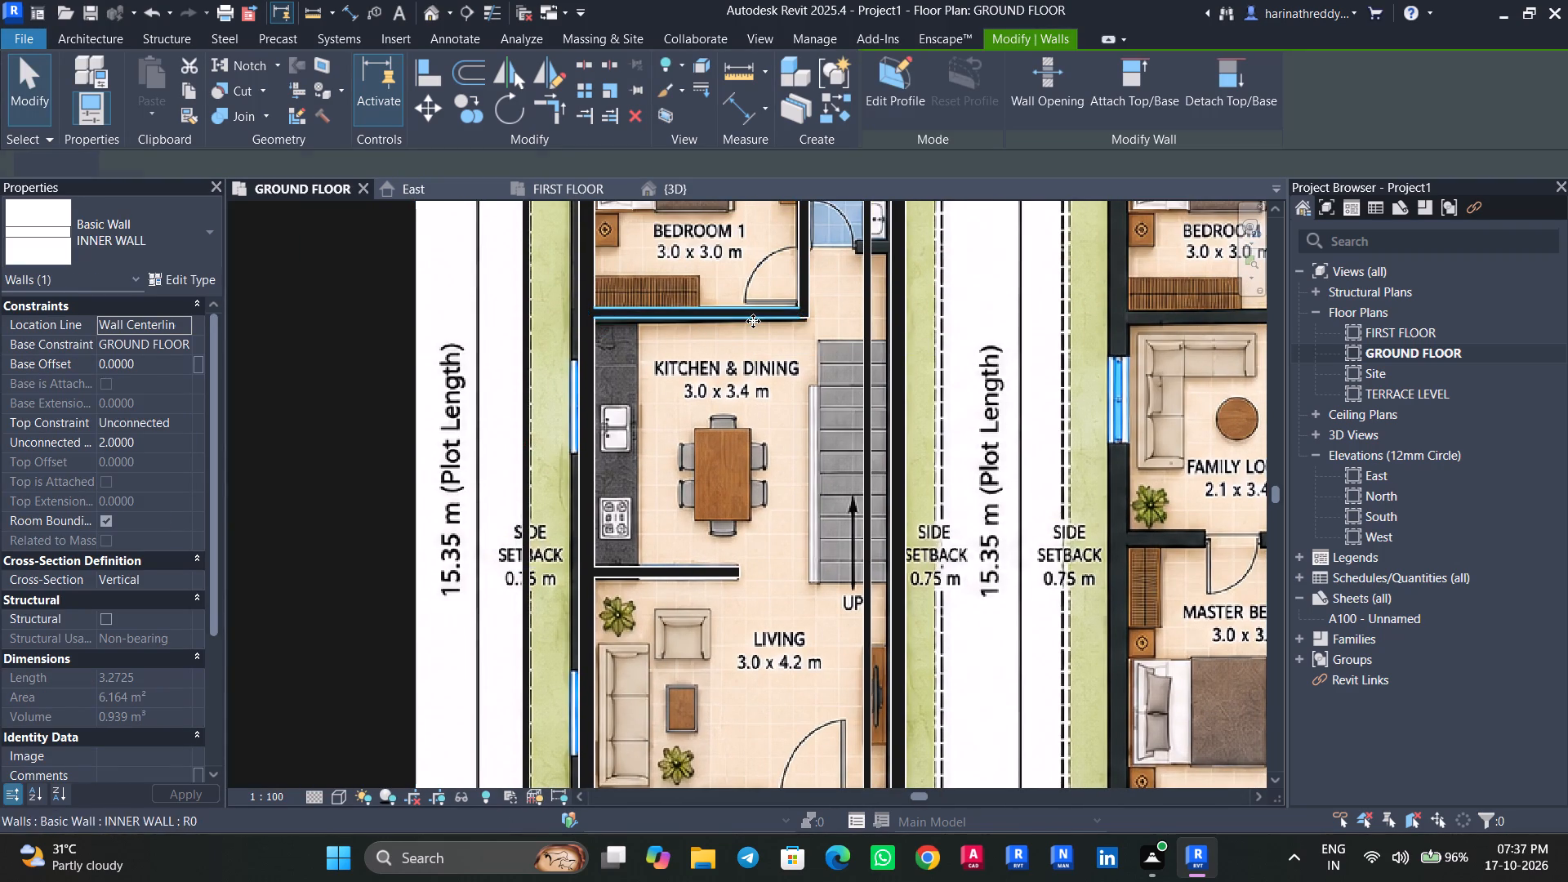
key(Escape)
Dimension Bedroom 1's clear width from the outer wall's inner face to the near face of the toilet partition.
scroll(761, 430, down, 3)
middle_drag(780, 484, 781, 708)
middle_drag(772, 673, 751, 578)
key(Escape)
key(Escape)
key(d)
key(i)
scroll(645, 363, up, 4)
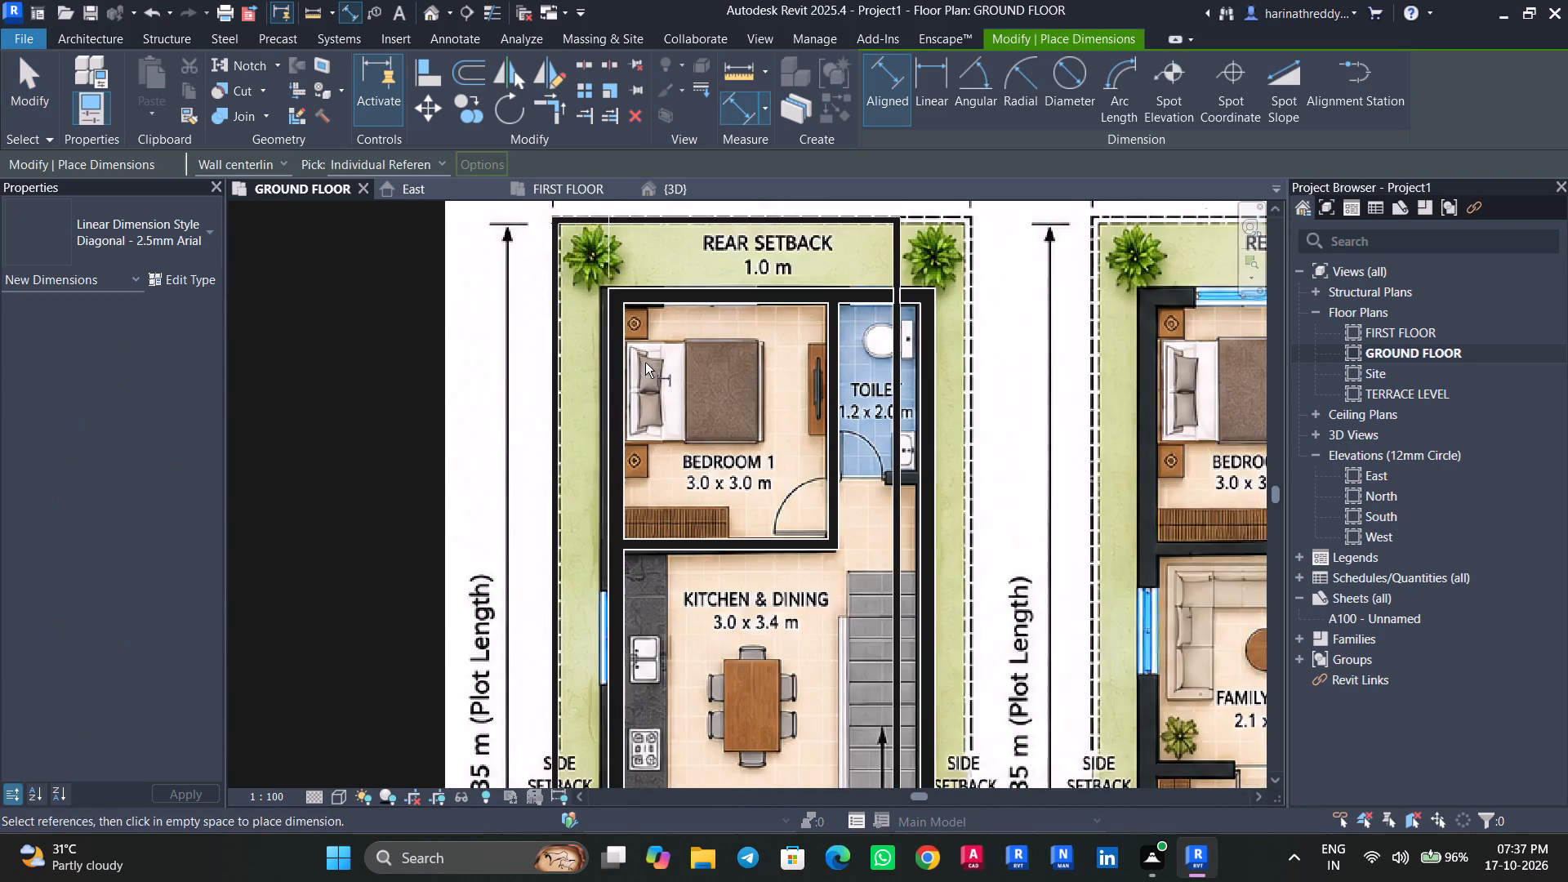
key(Tab)
click(625, 394)
key(Tab)
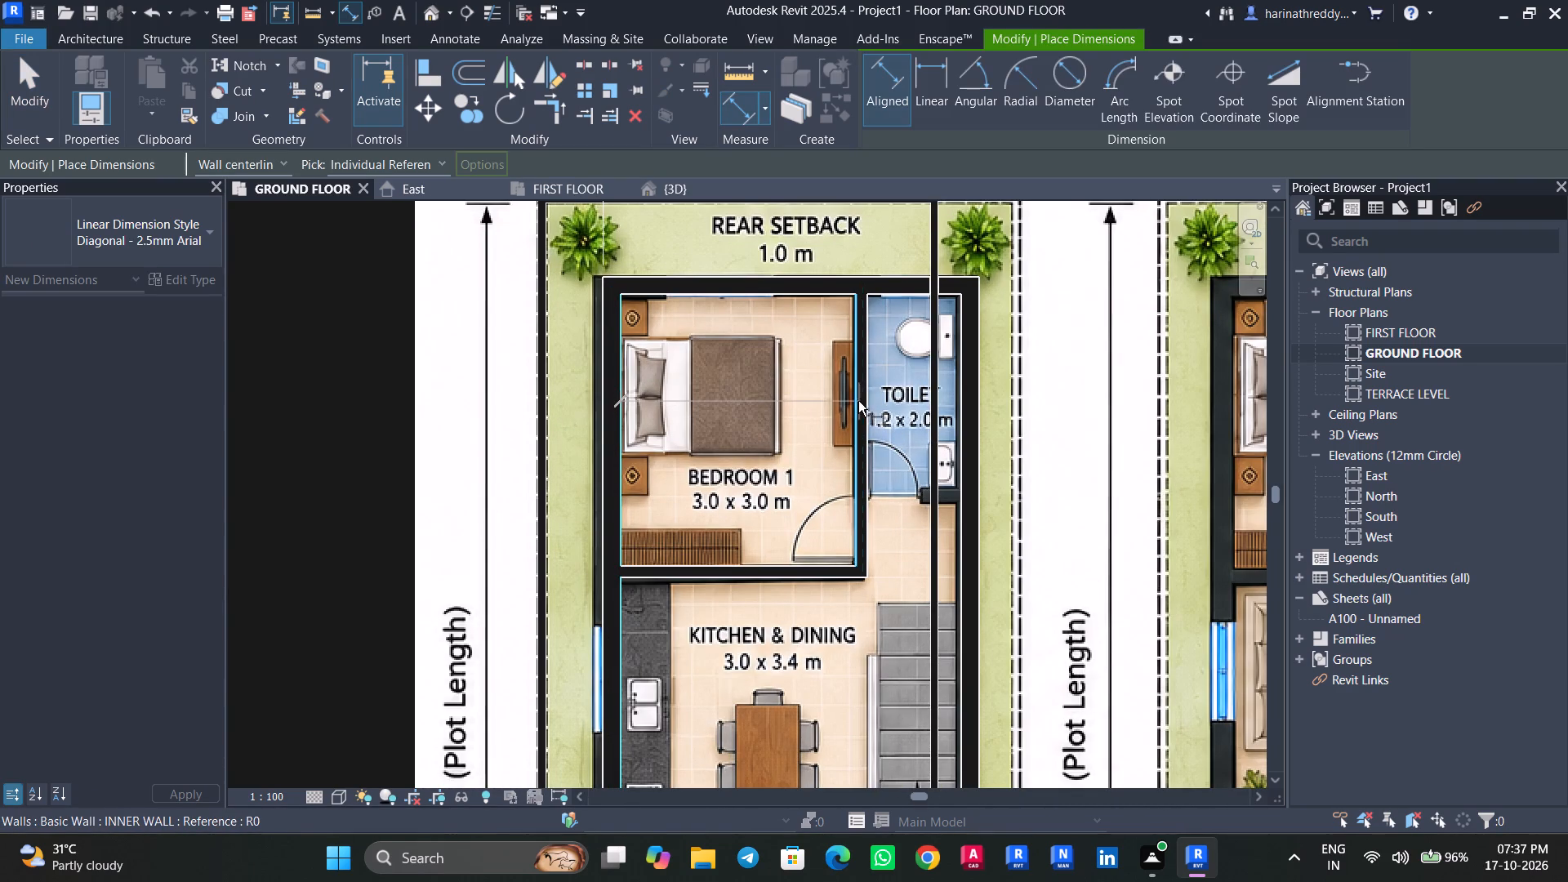
click(856, 401)
click(897, 436)
key(Escape)
key(Escape)
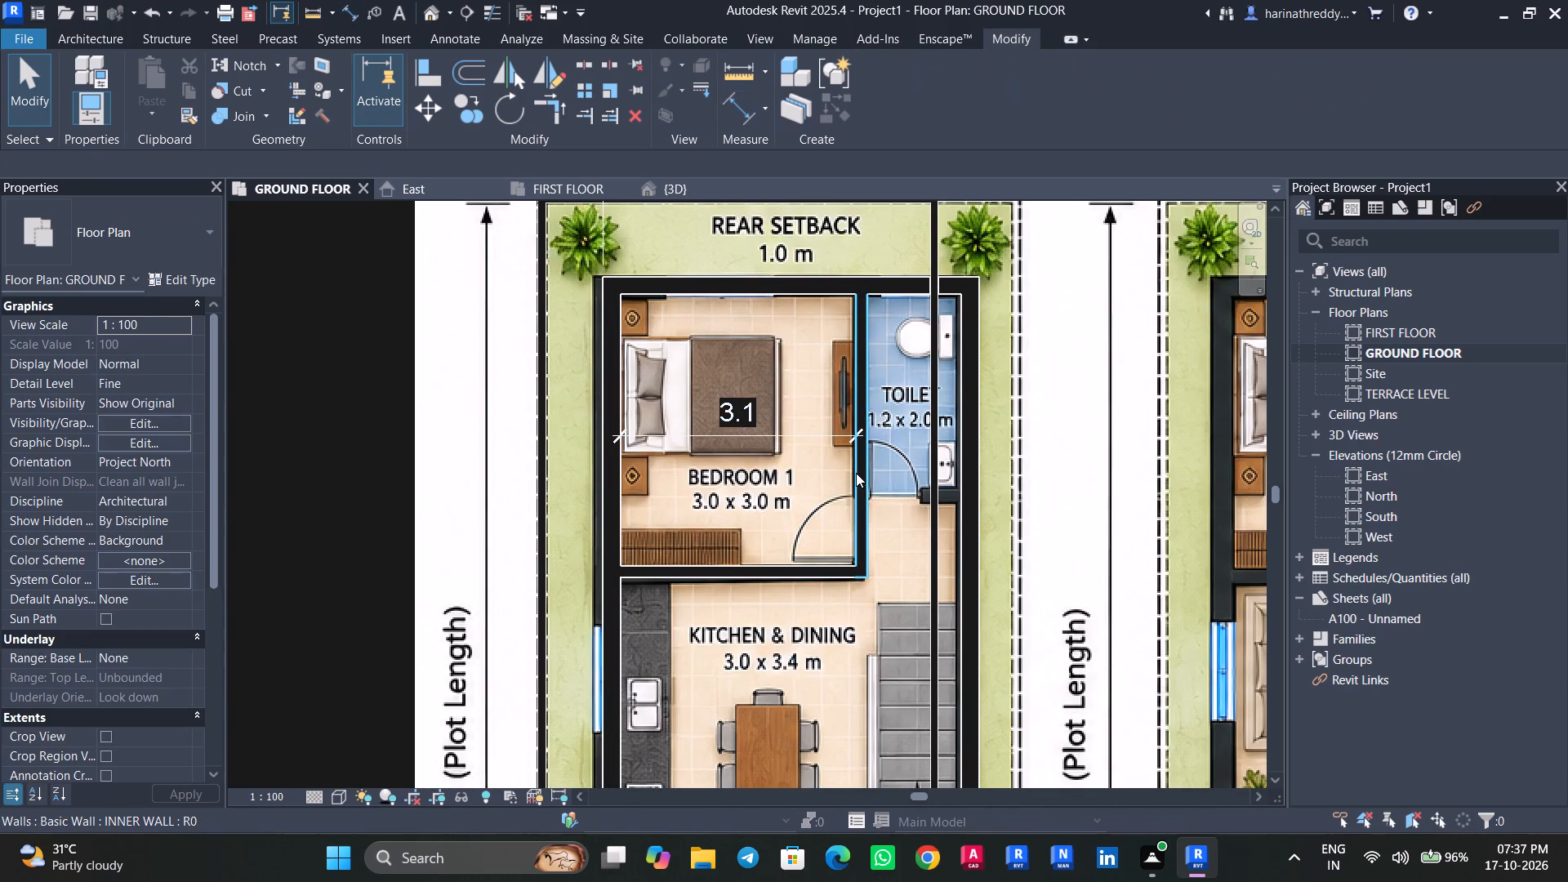
Set Bedroom 1's clear width to 3 m by moving the partition between the bedroom and toilet.
click(856, 473)
click(737, 423)
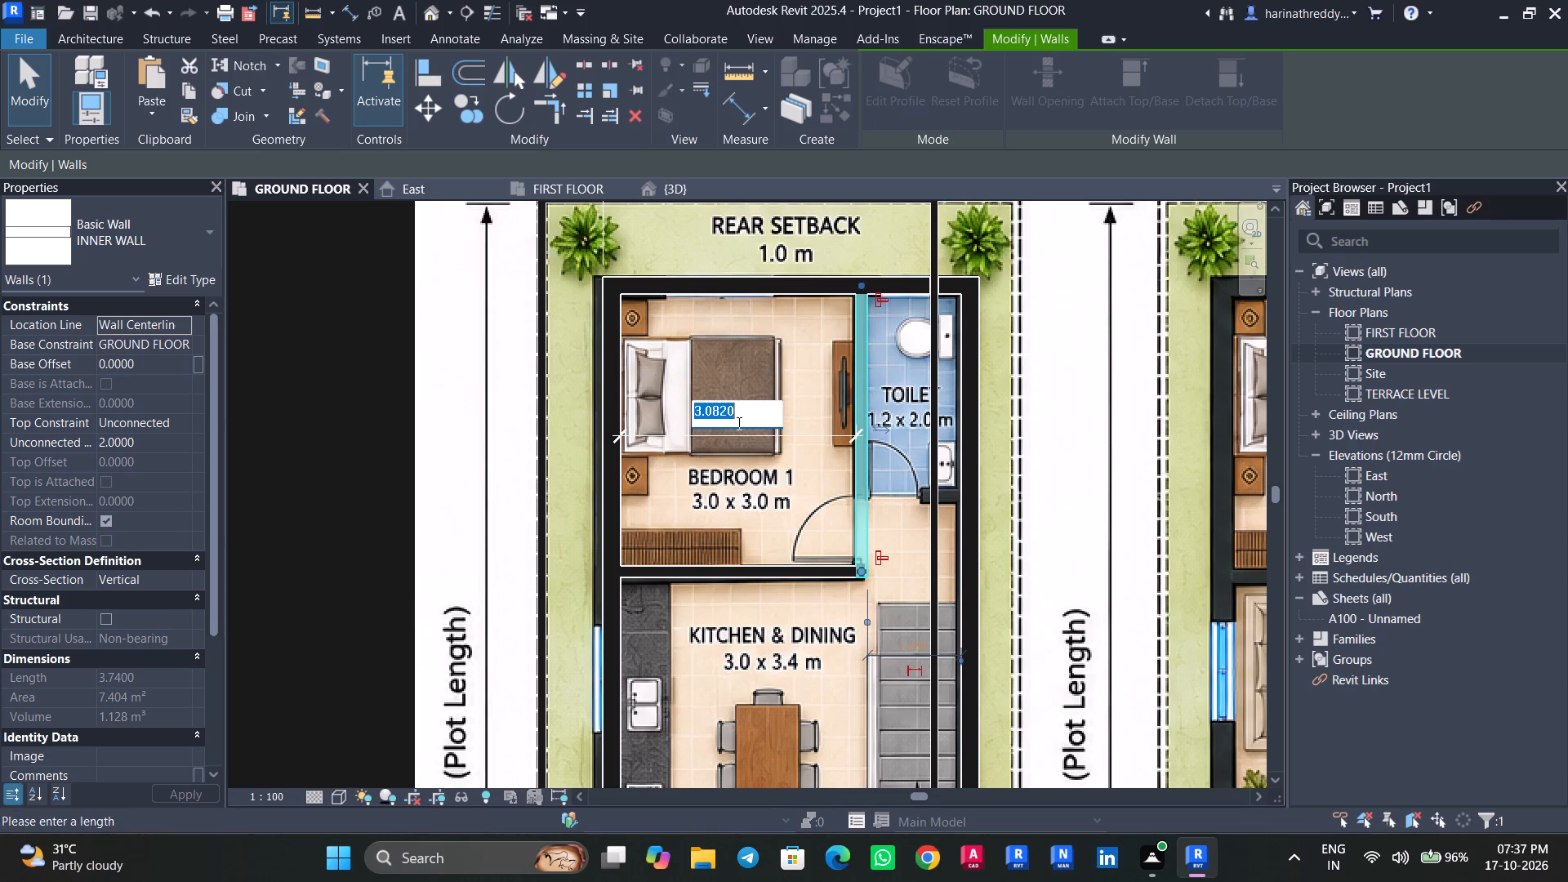
key(3)
key(Return)
key(Escape)
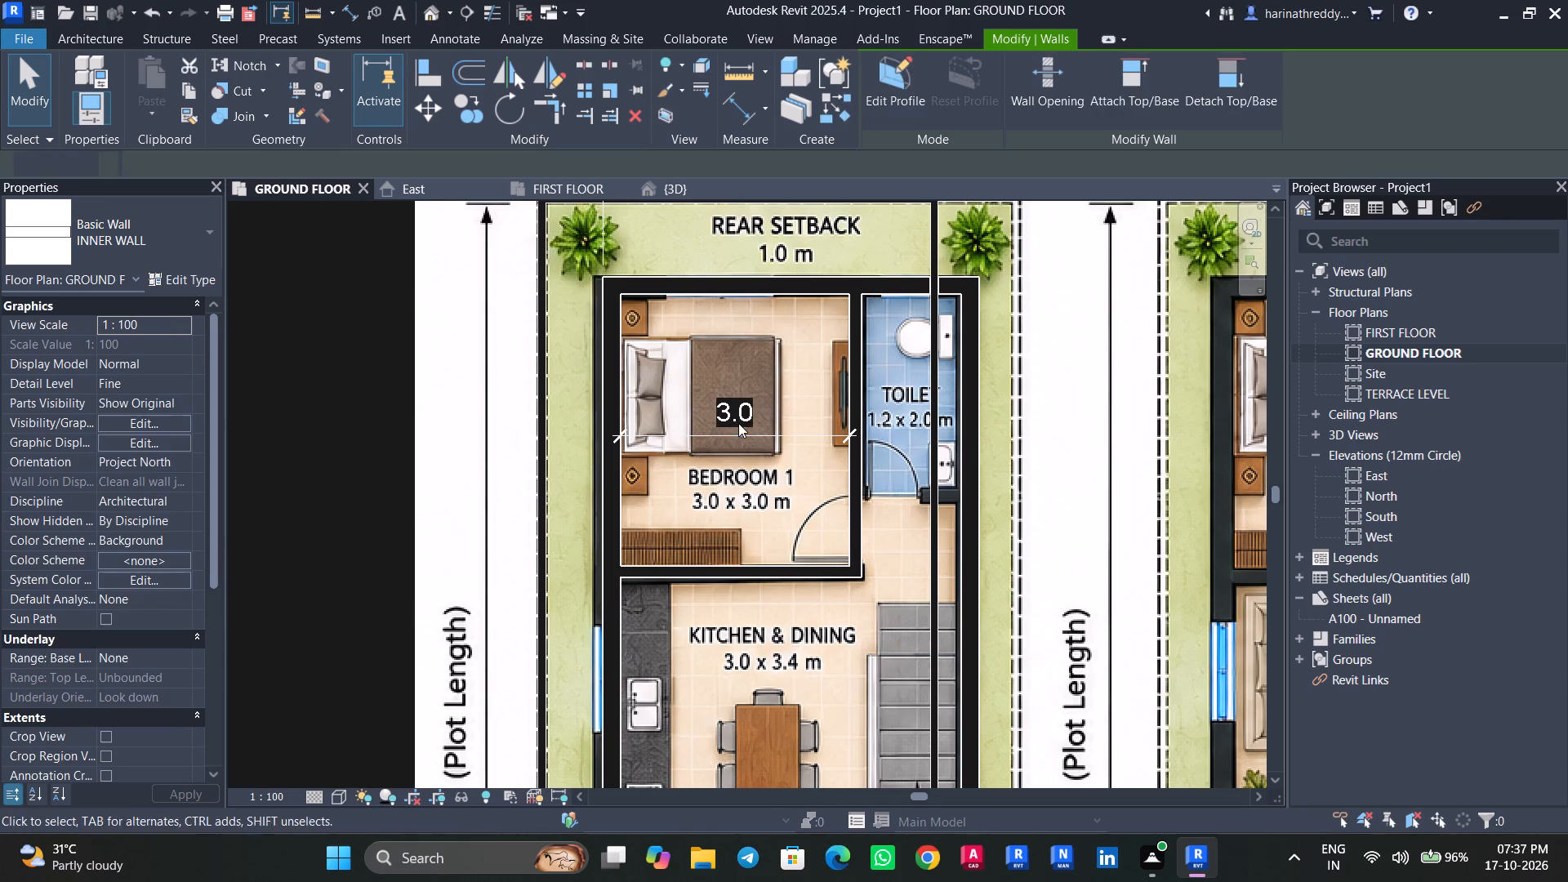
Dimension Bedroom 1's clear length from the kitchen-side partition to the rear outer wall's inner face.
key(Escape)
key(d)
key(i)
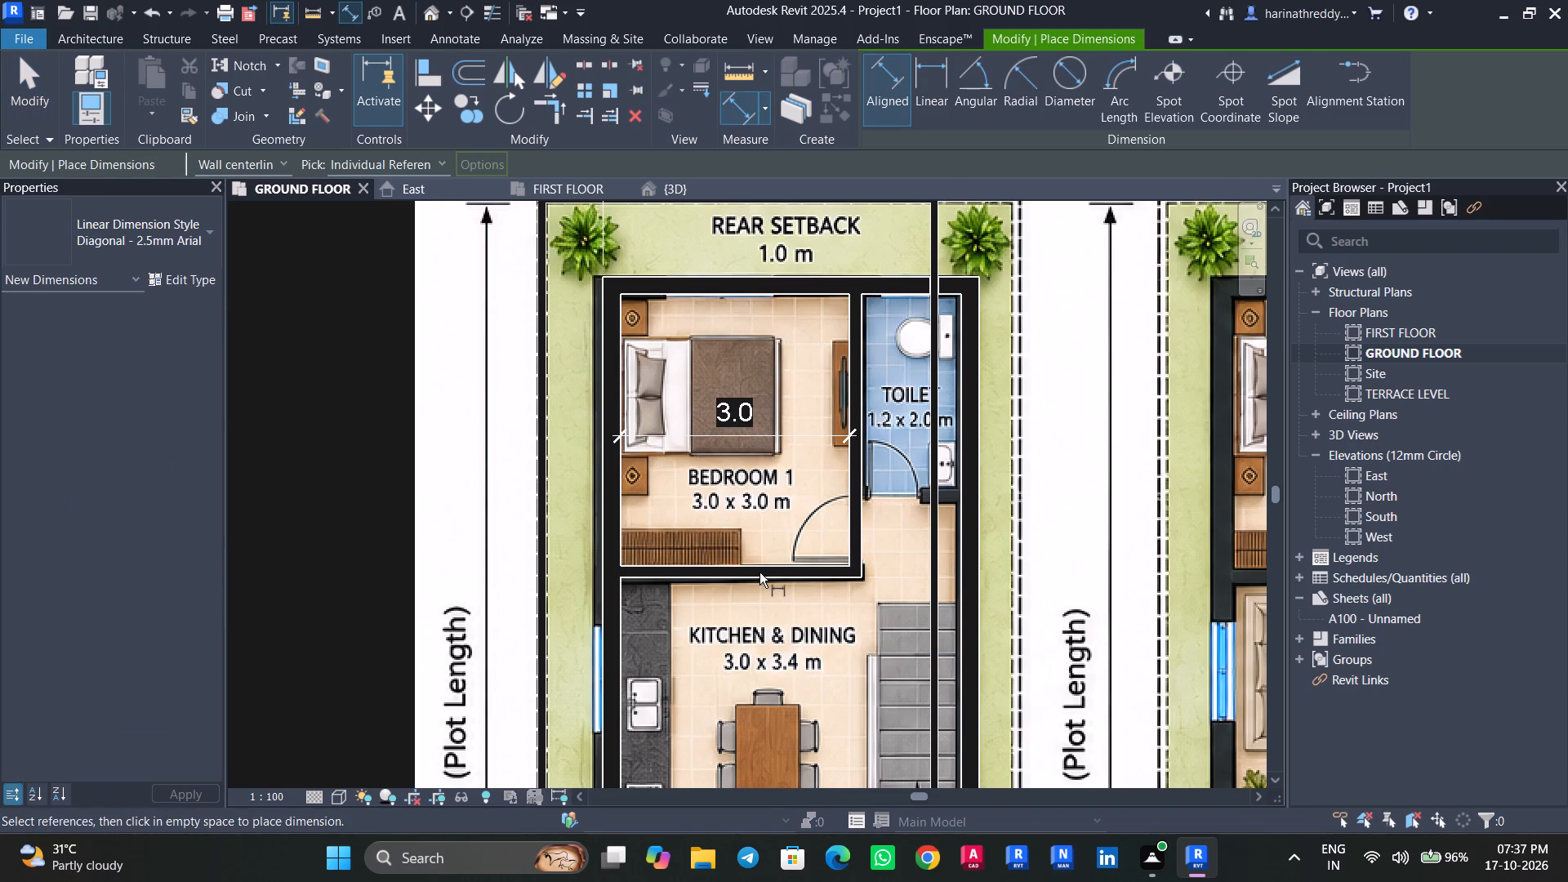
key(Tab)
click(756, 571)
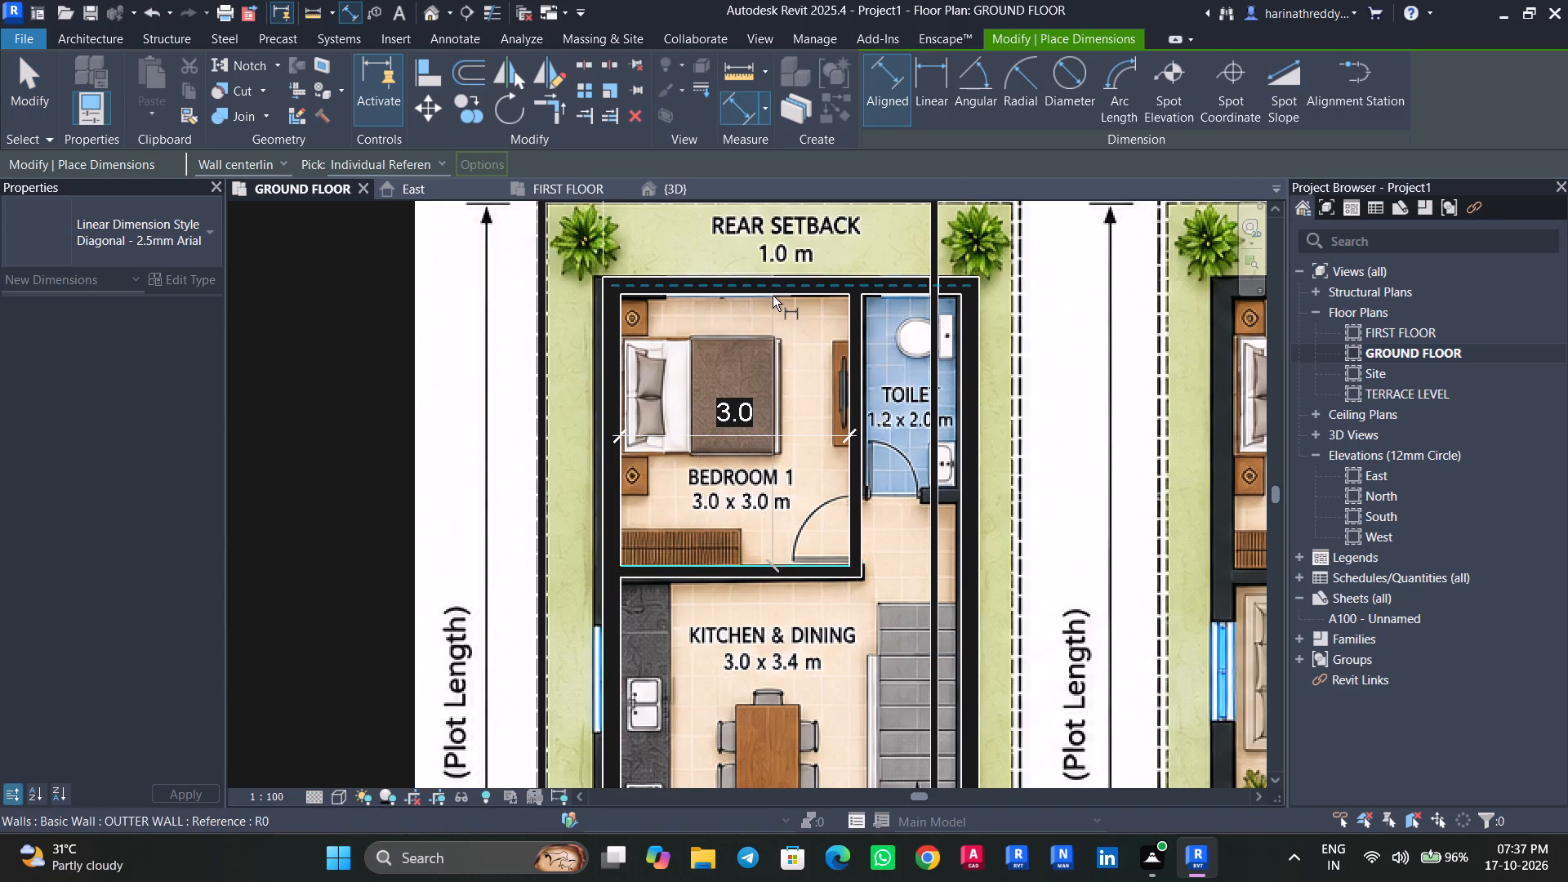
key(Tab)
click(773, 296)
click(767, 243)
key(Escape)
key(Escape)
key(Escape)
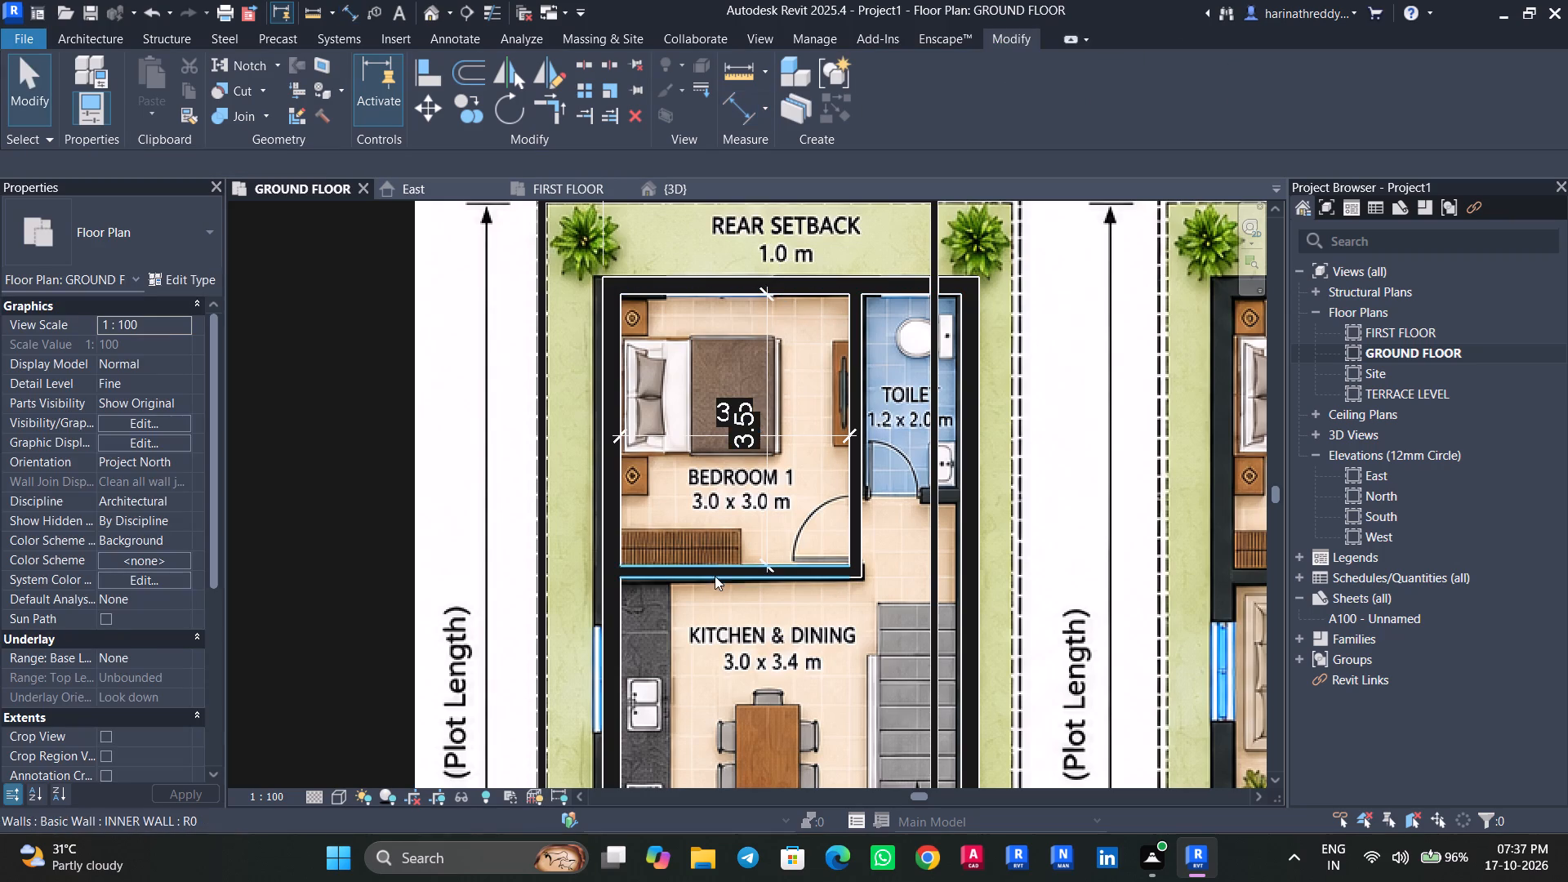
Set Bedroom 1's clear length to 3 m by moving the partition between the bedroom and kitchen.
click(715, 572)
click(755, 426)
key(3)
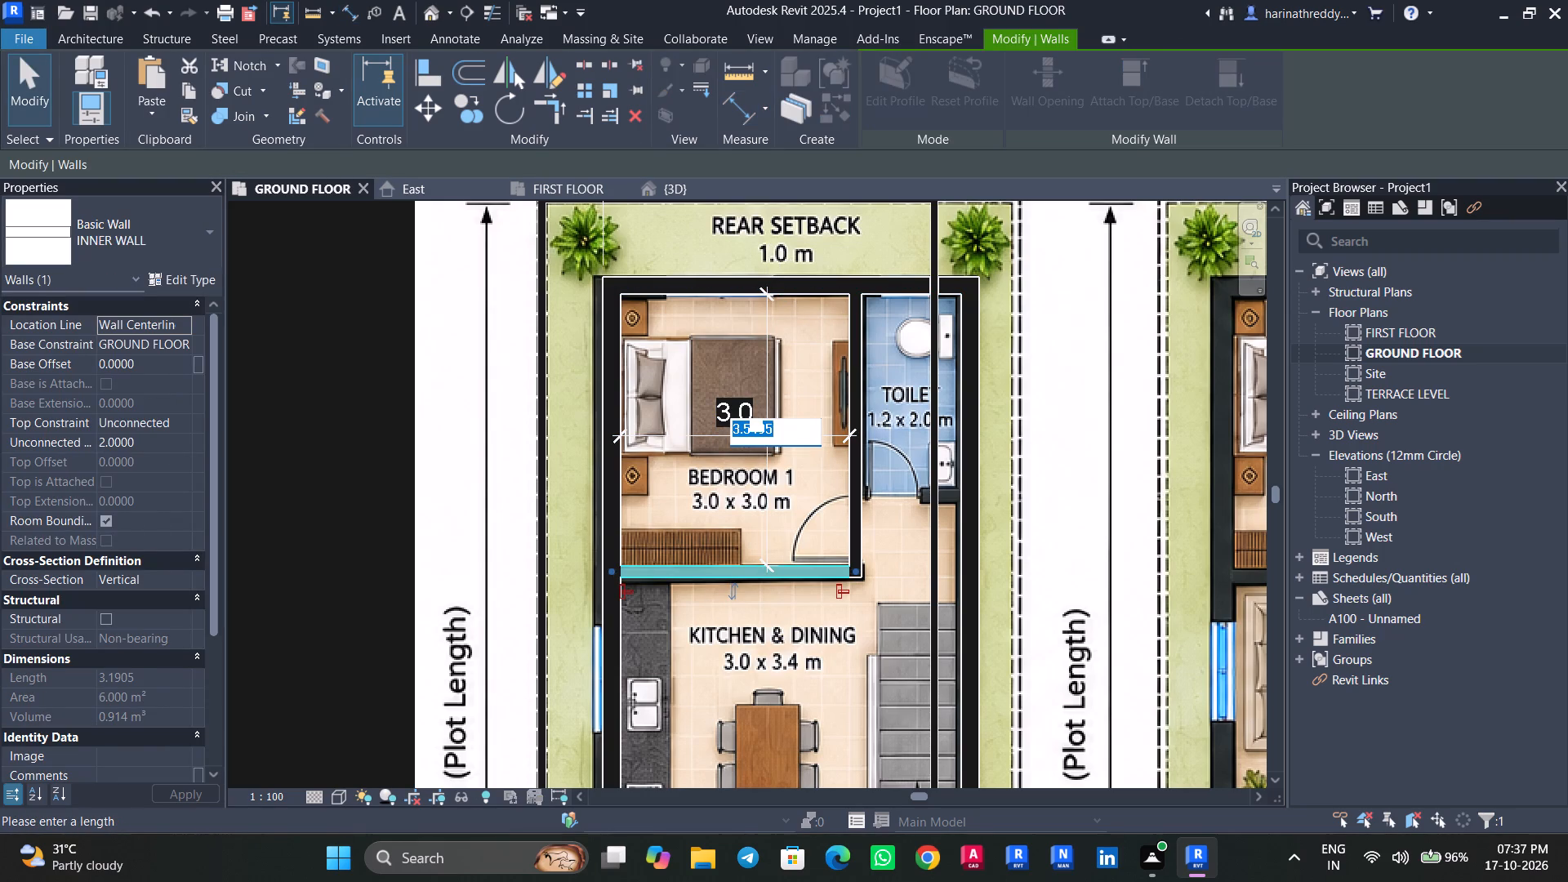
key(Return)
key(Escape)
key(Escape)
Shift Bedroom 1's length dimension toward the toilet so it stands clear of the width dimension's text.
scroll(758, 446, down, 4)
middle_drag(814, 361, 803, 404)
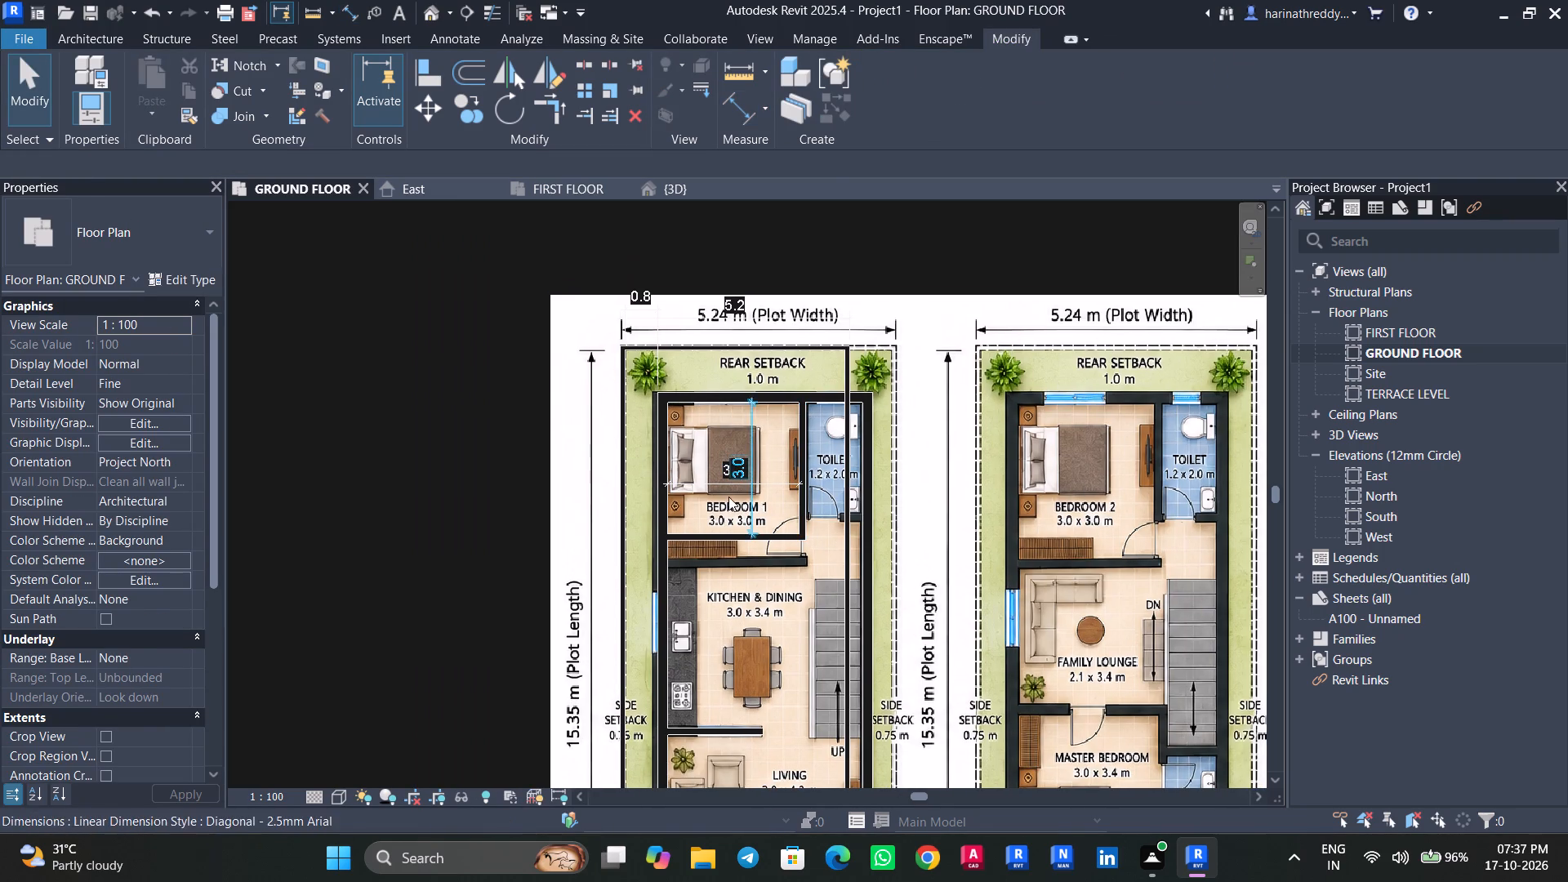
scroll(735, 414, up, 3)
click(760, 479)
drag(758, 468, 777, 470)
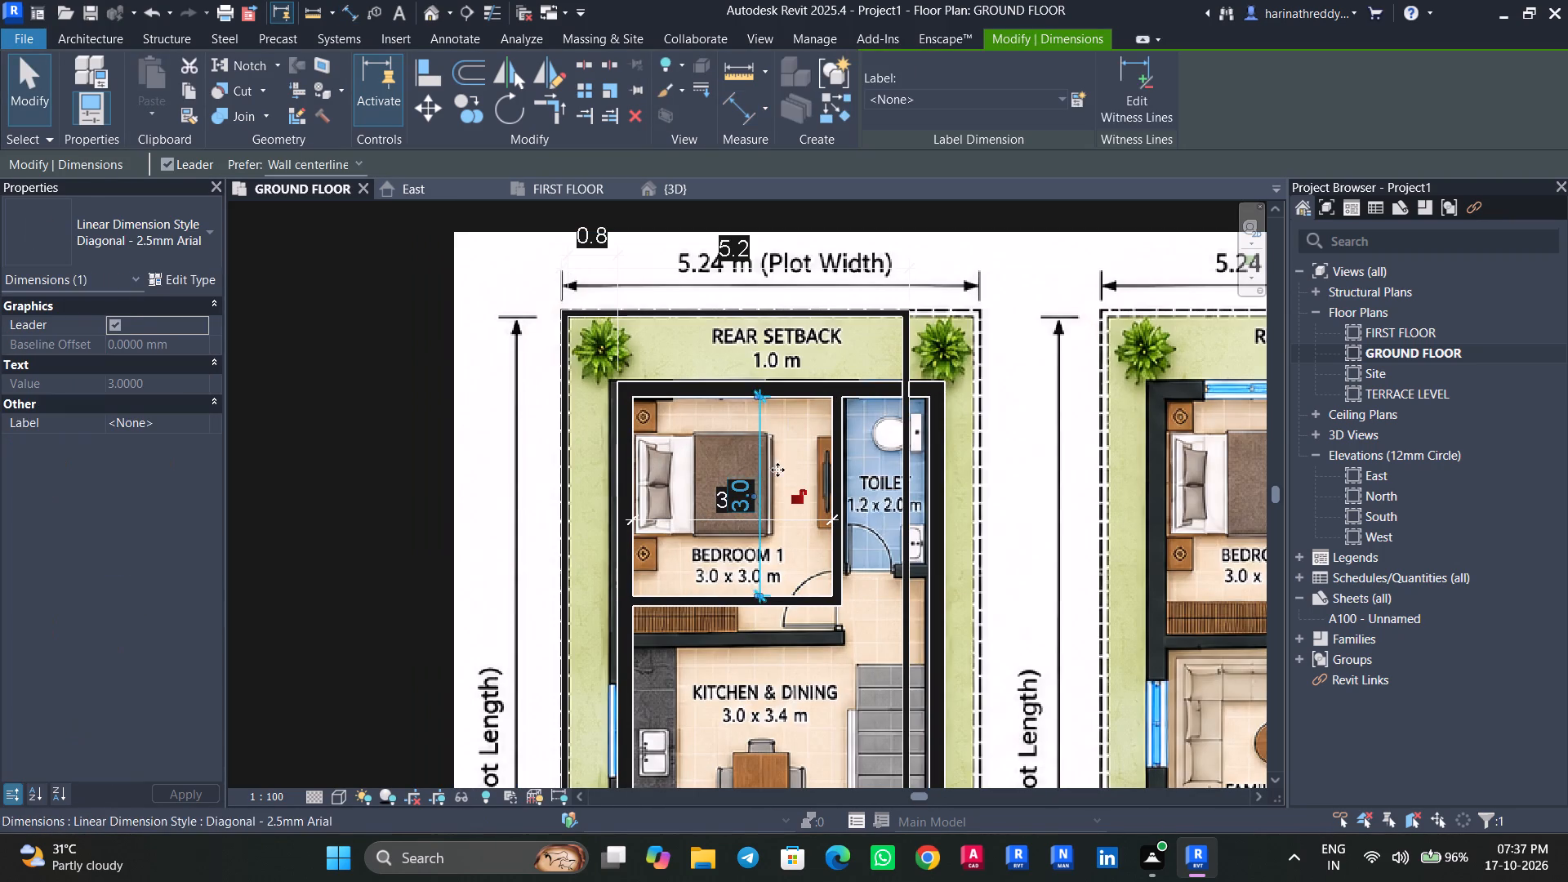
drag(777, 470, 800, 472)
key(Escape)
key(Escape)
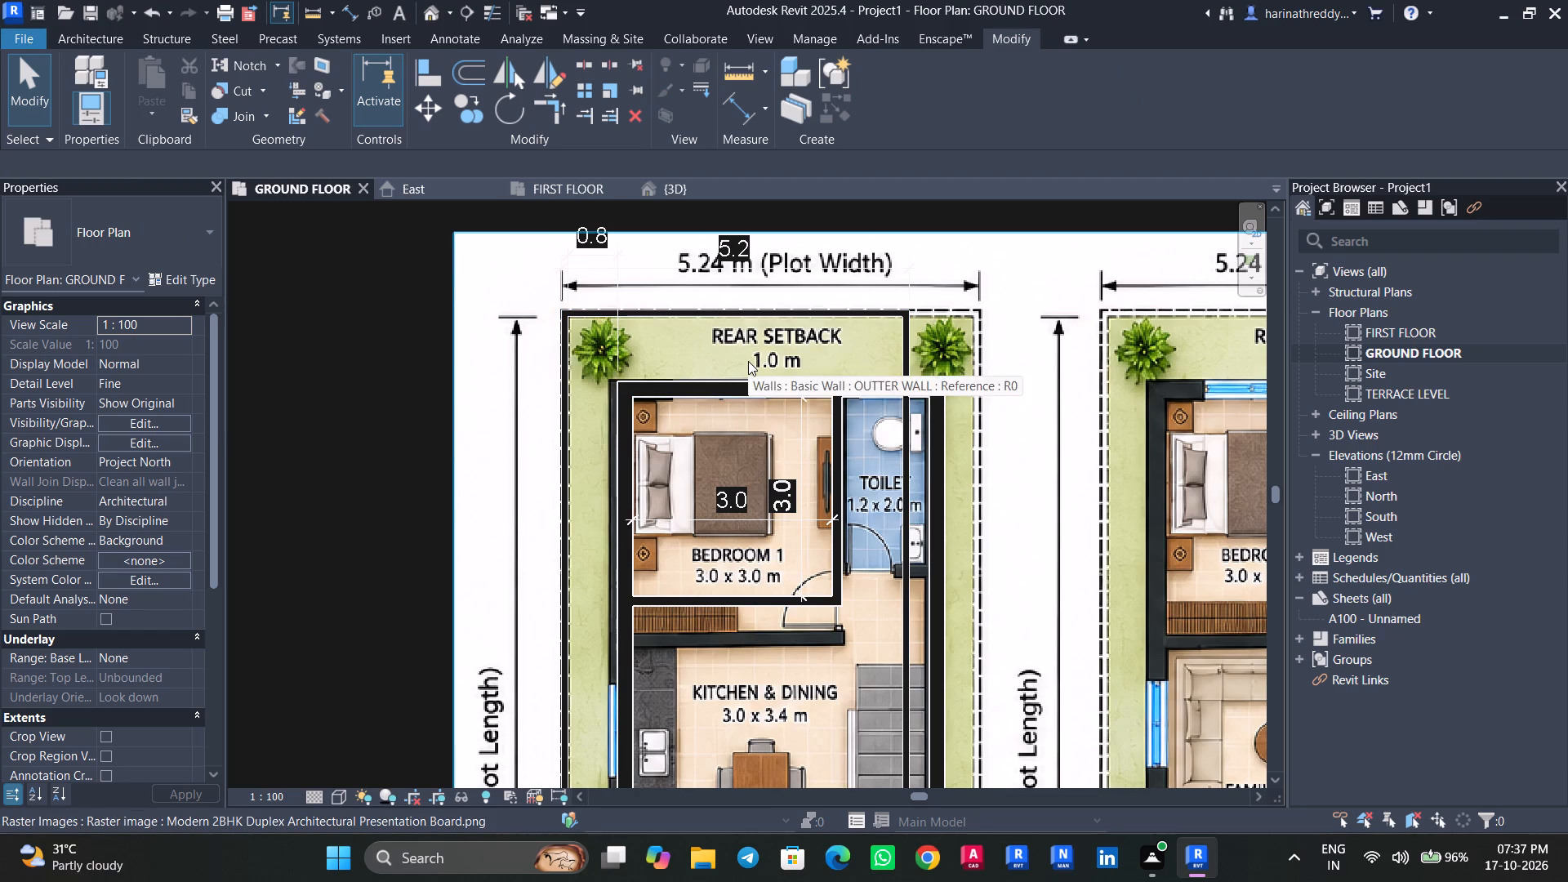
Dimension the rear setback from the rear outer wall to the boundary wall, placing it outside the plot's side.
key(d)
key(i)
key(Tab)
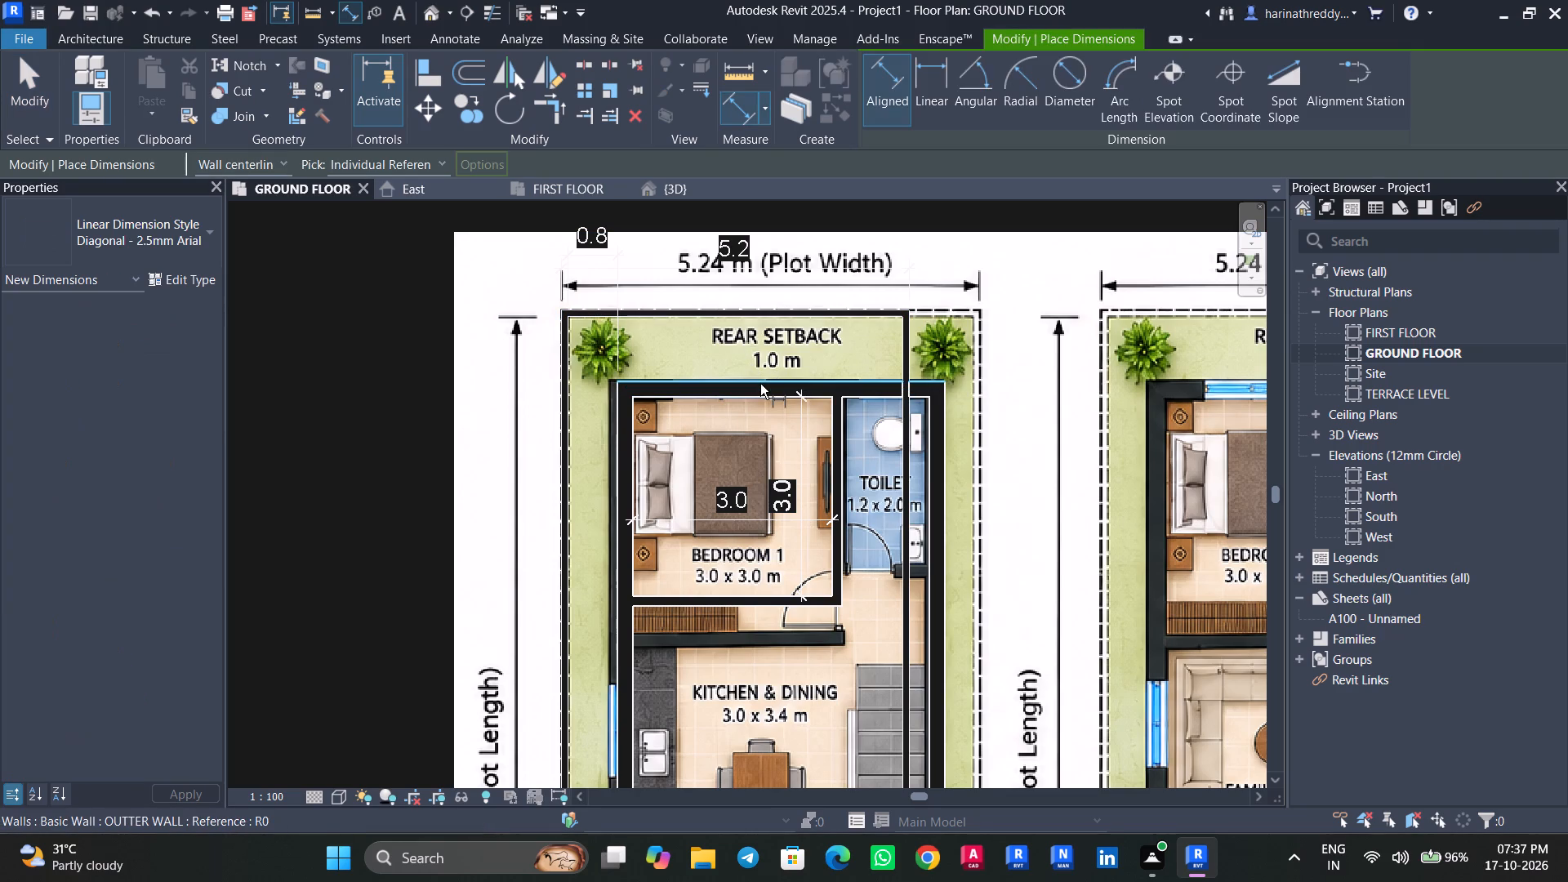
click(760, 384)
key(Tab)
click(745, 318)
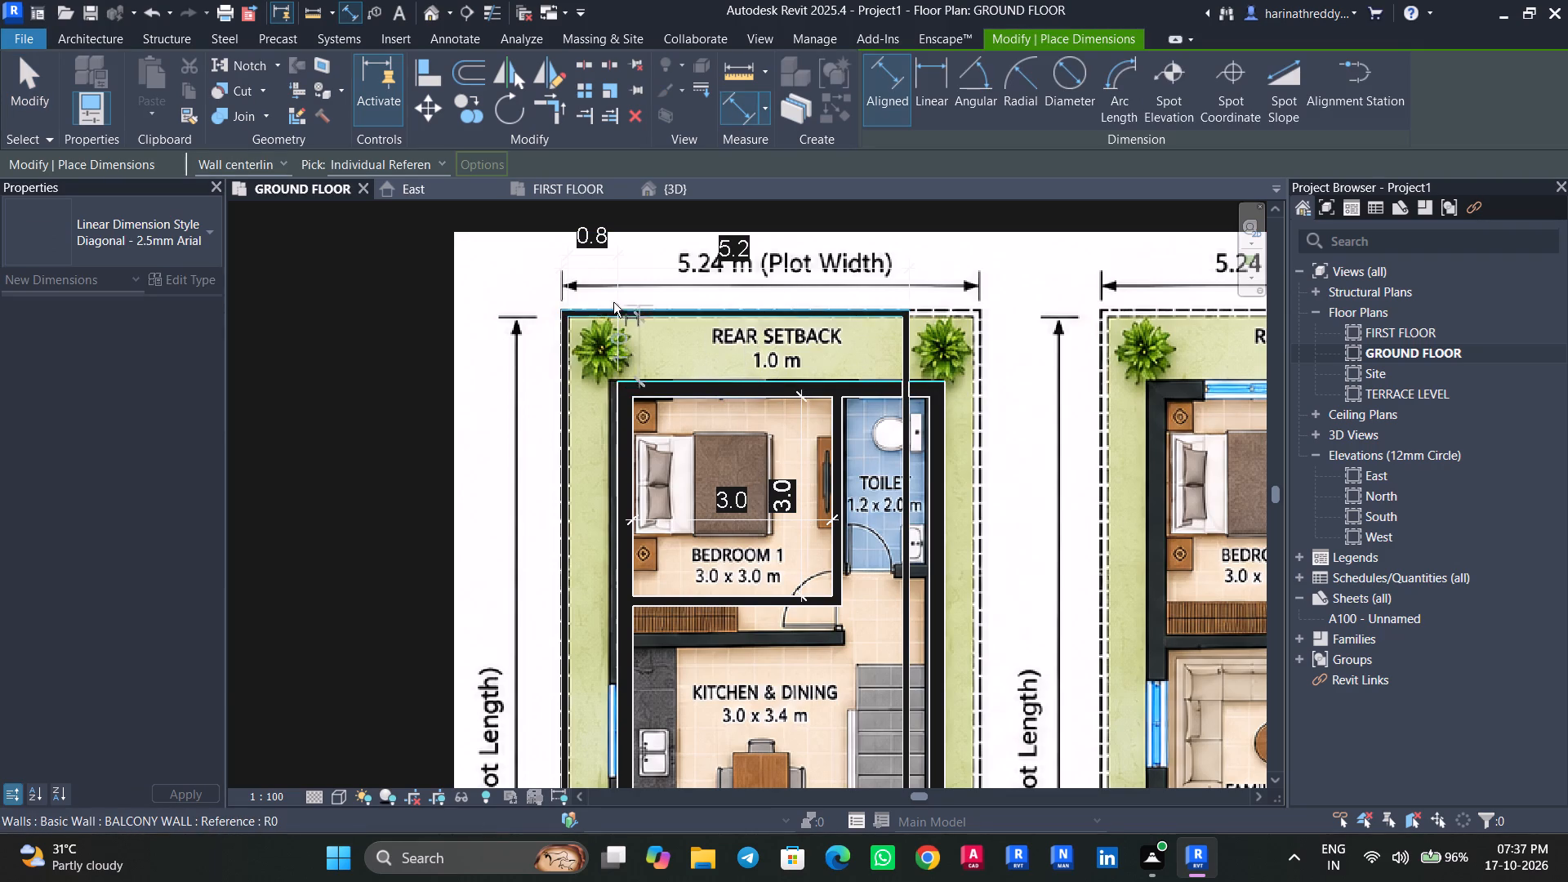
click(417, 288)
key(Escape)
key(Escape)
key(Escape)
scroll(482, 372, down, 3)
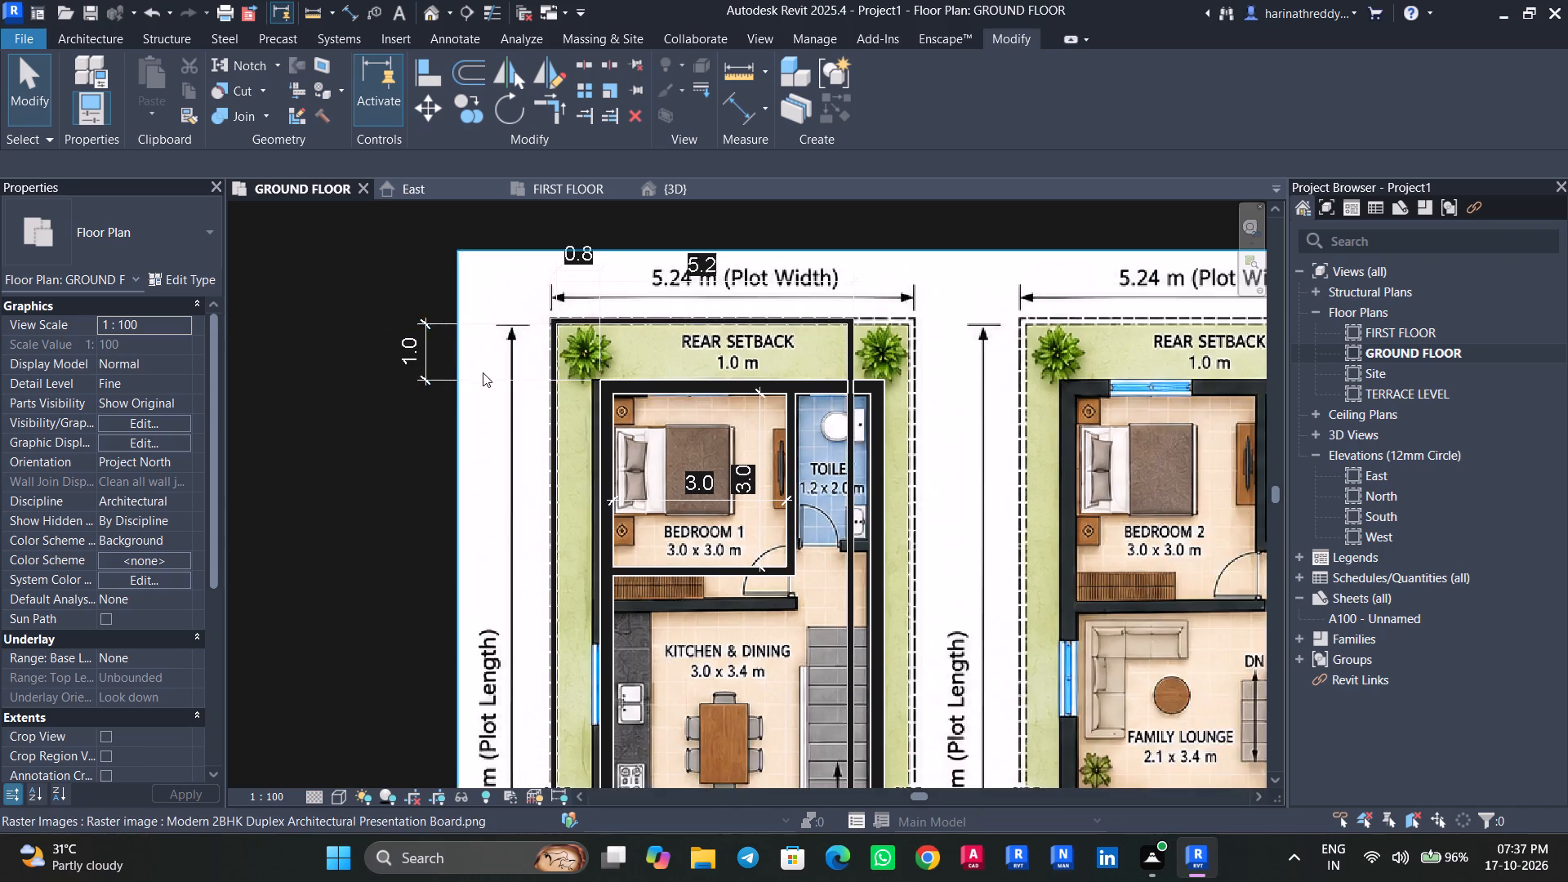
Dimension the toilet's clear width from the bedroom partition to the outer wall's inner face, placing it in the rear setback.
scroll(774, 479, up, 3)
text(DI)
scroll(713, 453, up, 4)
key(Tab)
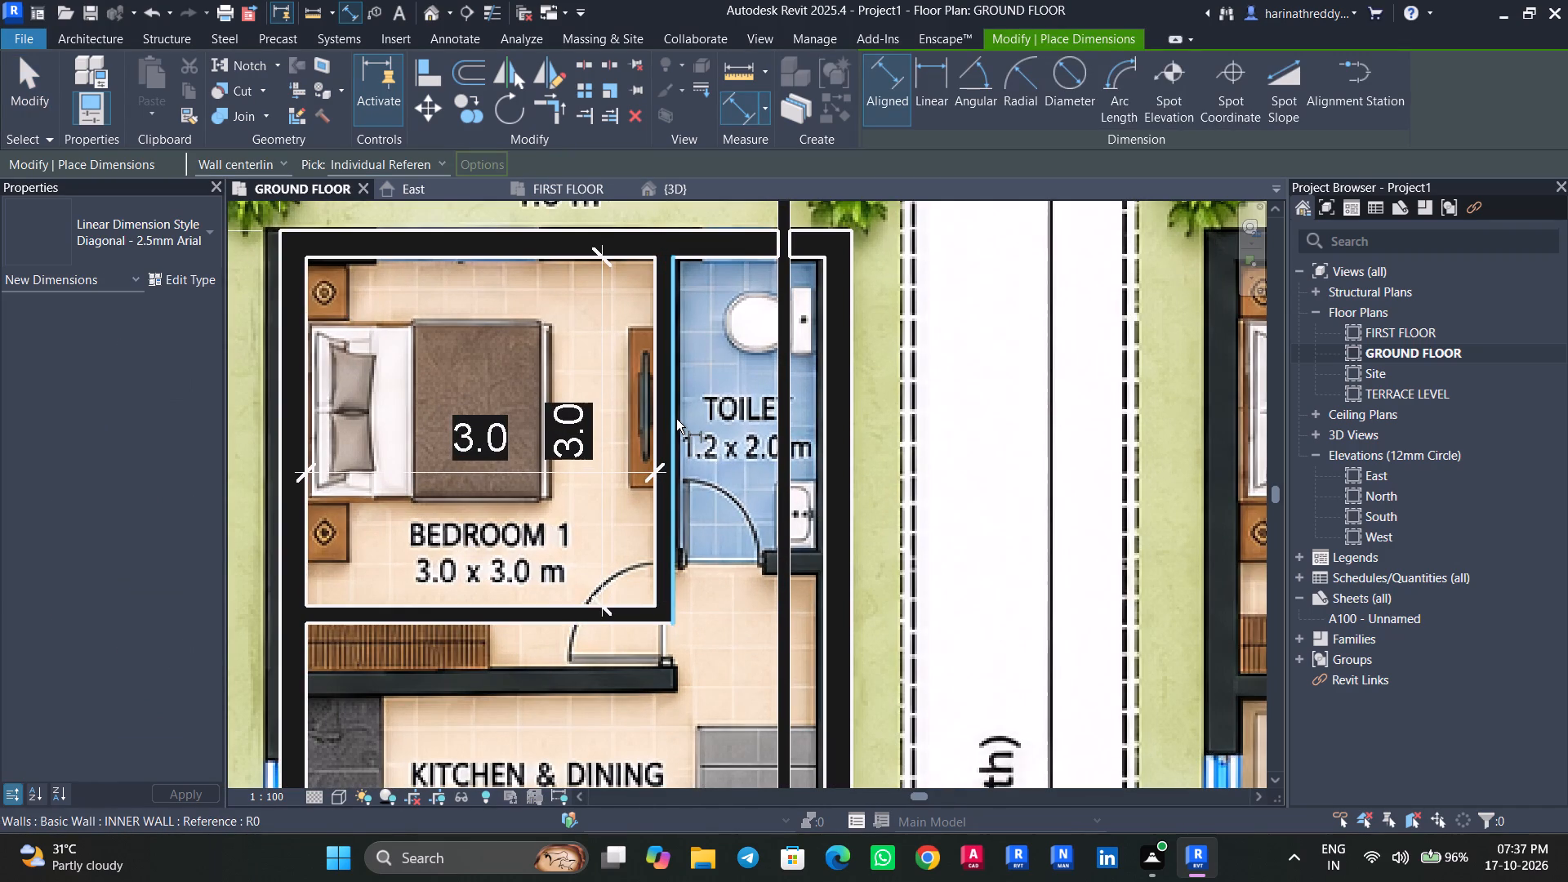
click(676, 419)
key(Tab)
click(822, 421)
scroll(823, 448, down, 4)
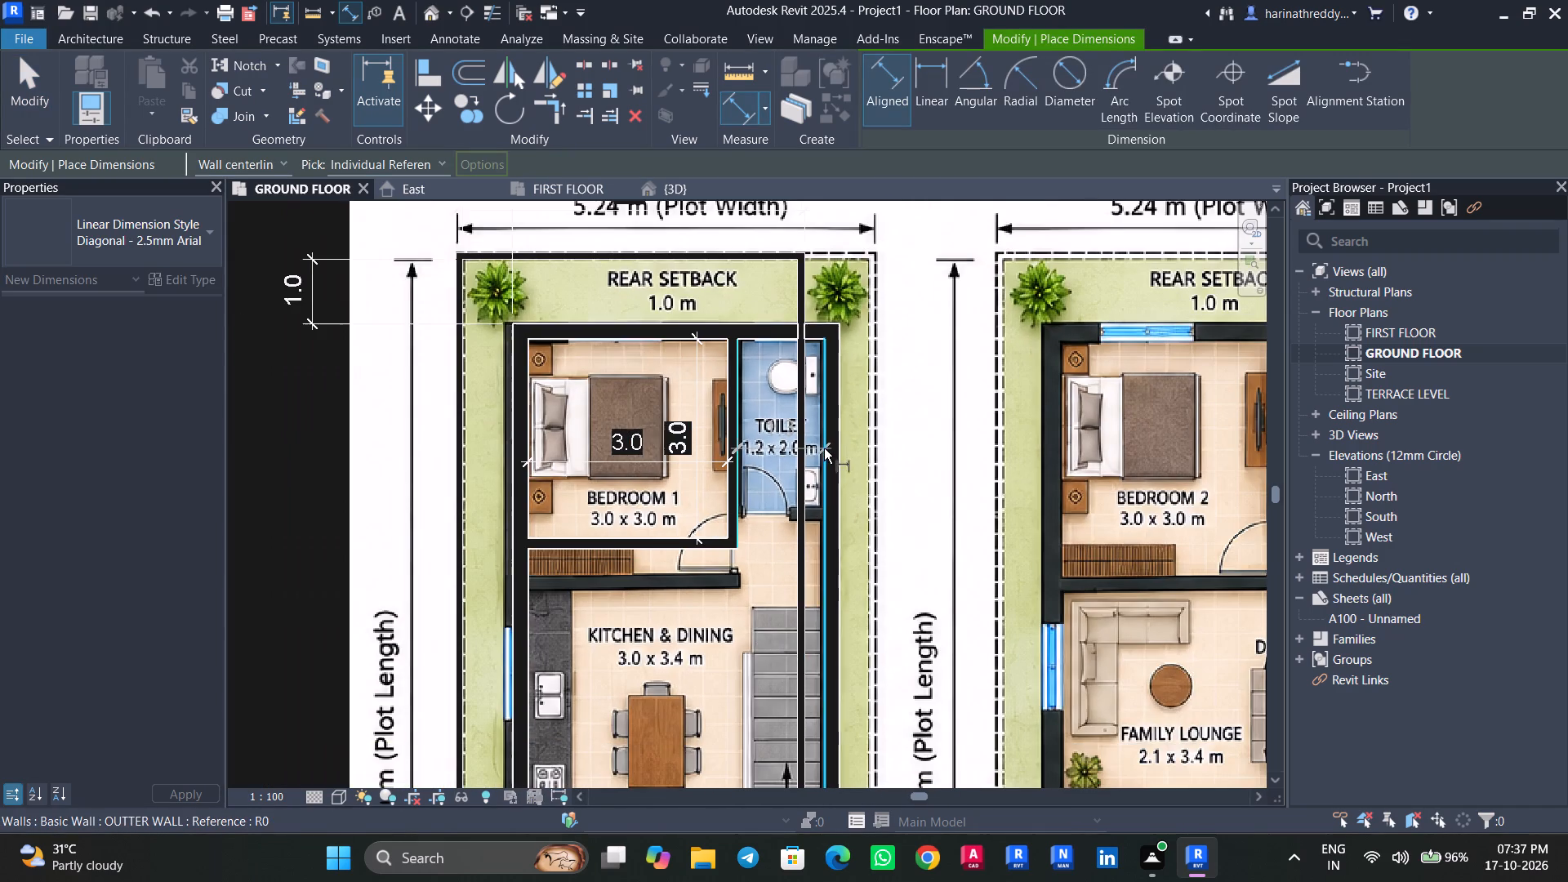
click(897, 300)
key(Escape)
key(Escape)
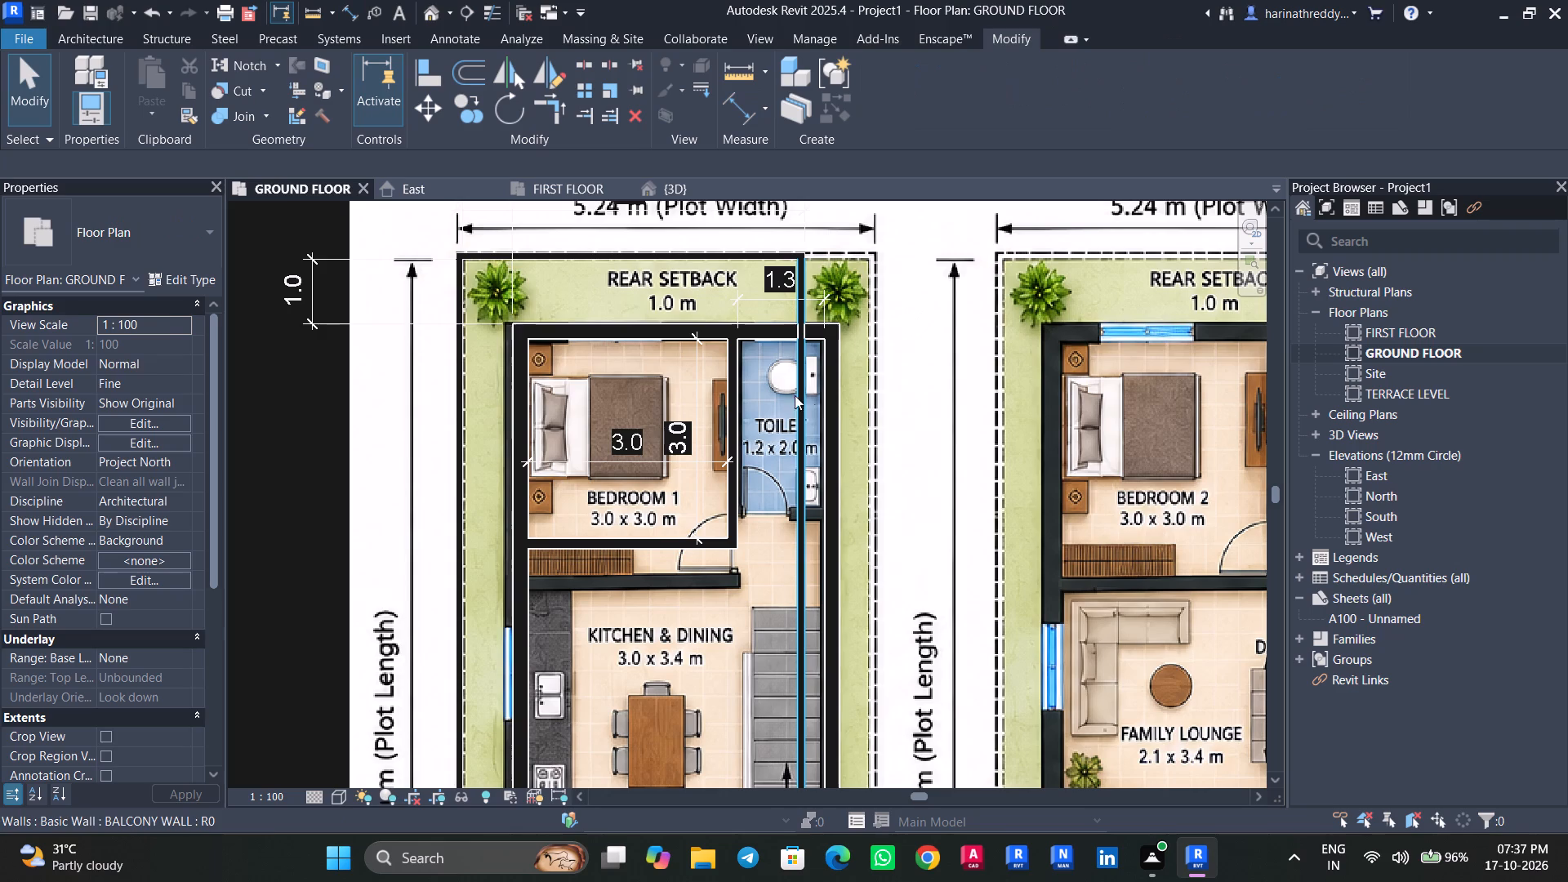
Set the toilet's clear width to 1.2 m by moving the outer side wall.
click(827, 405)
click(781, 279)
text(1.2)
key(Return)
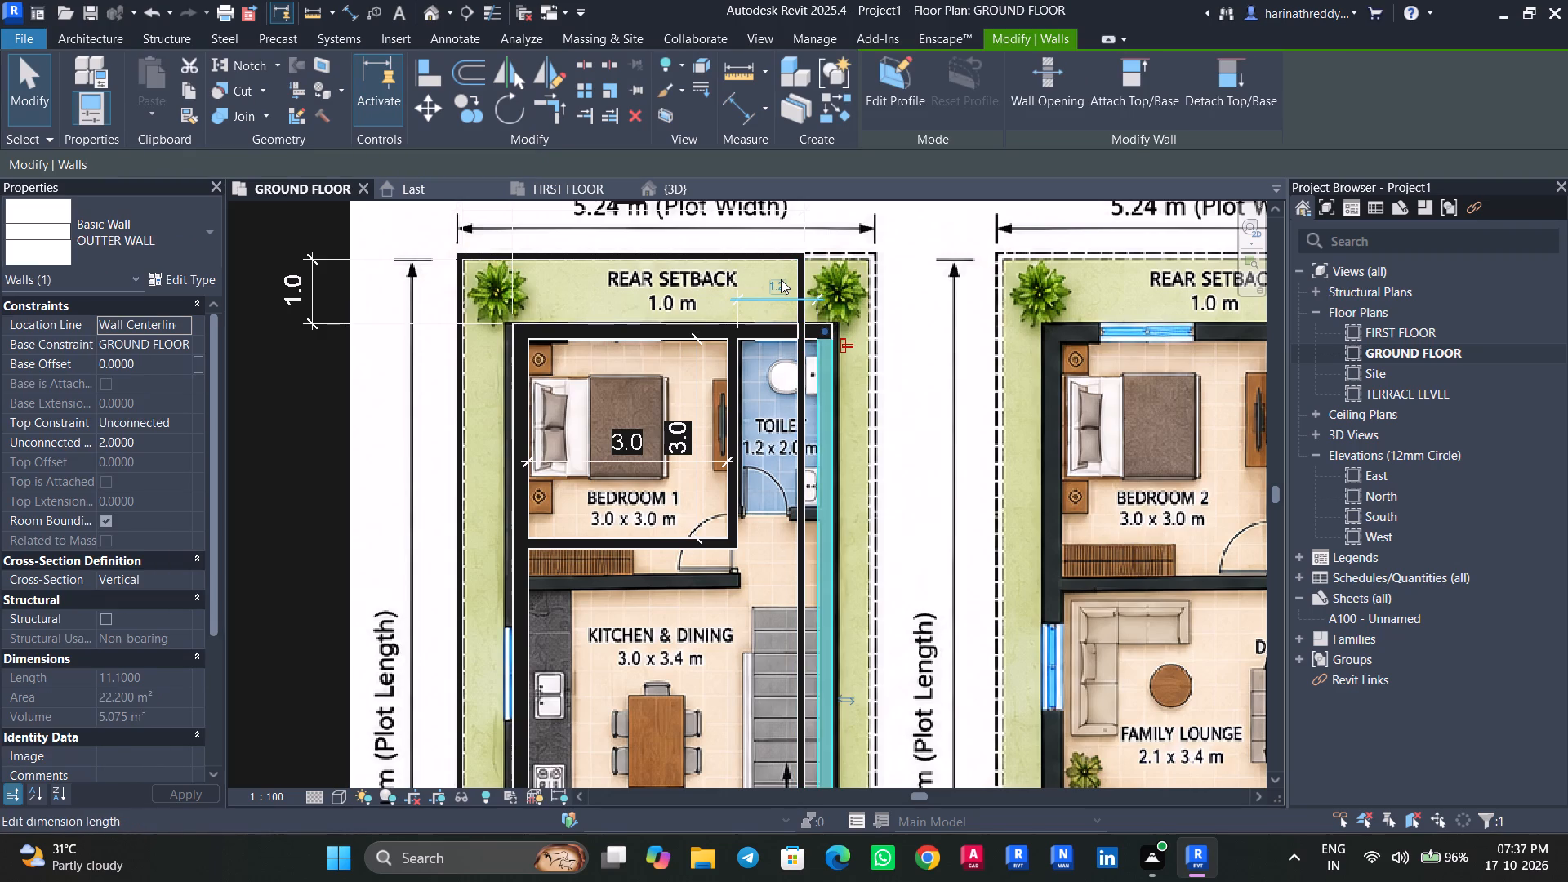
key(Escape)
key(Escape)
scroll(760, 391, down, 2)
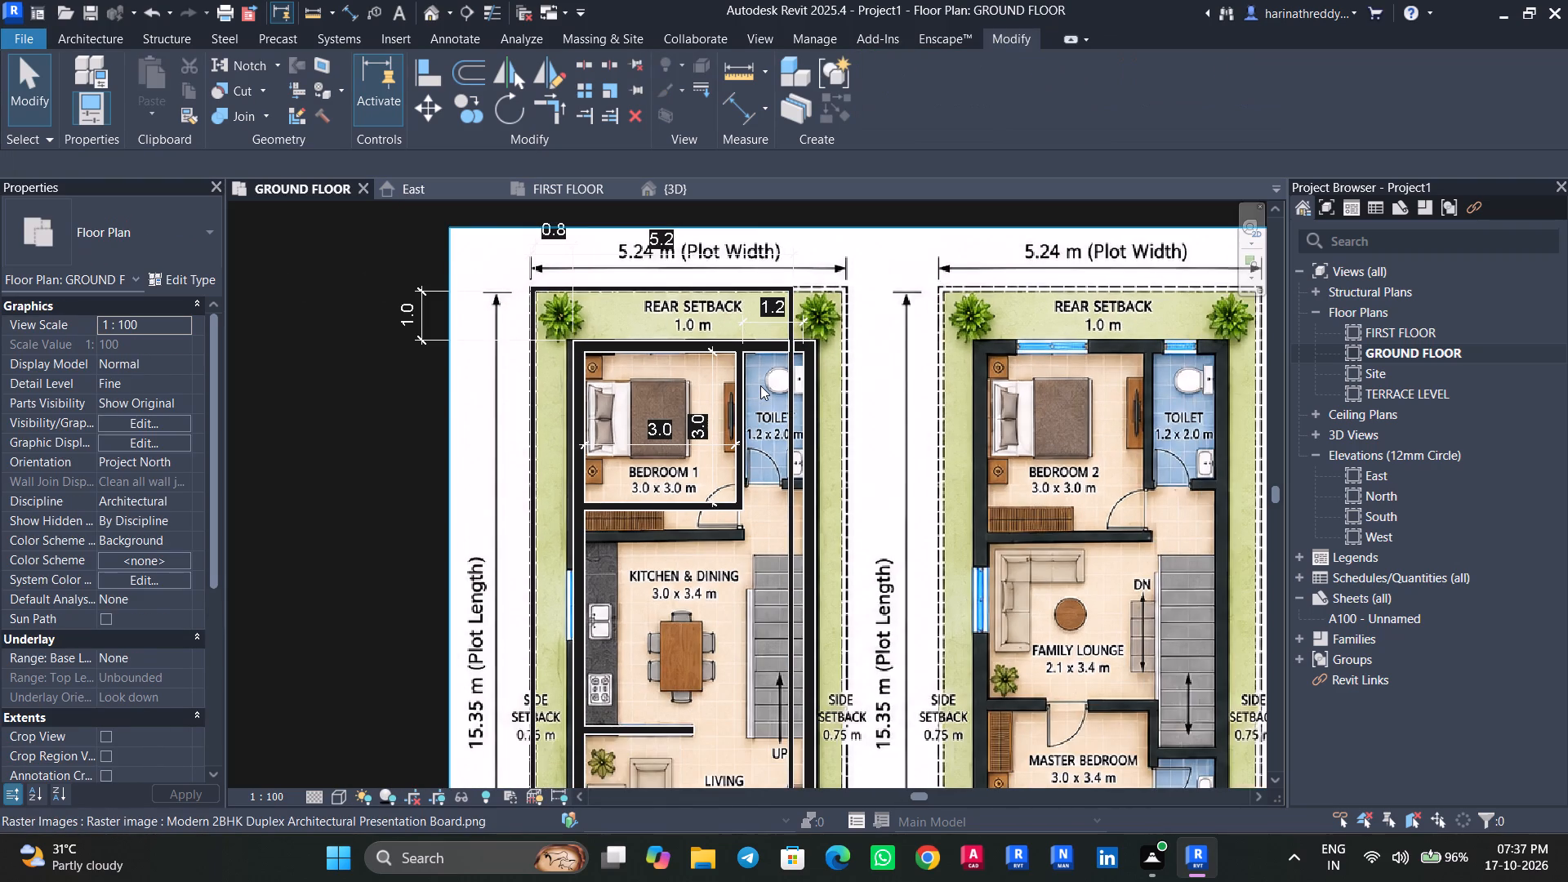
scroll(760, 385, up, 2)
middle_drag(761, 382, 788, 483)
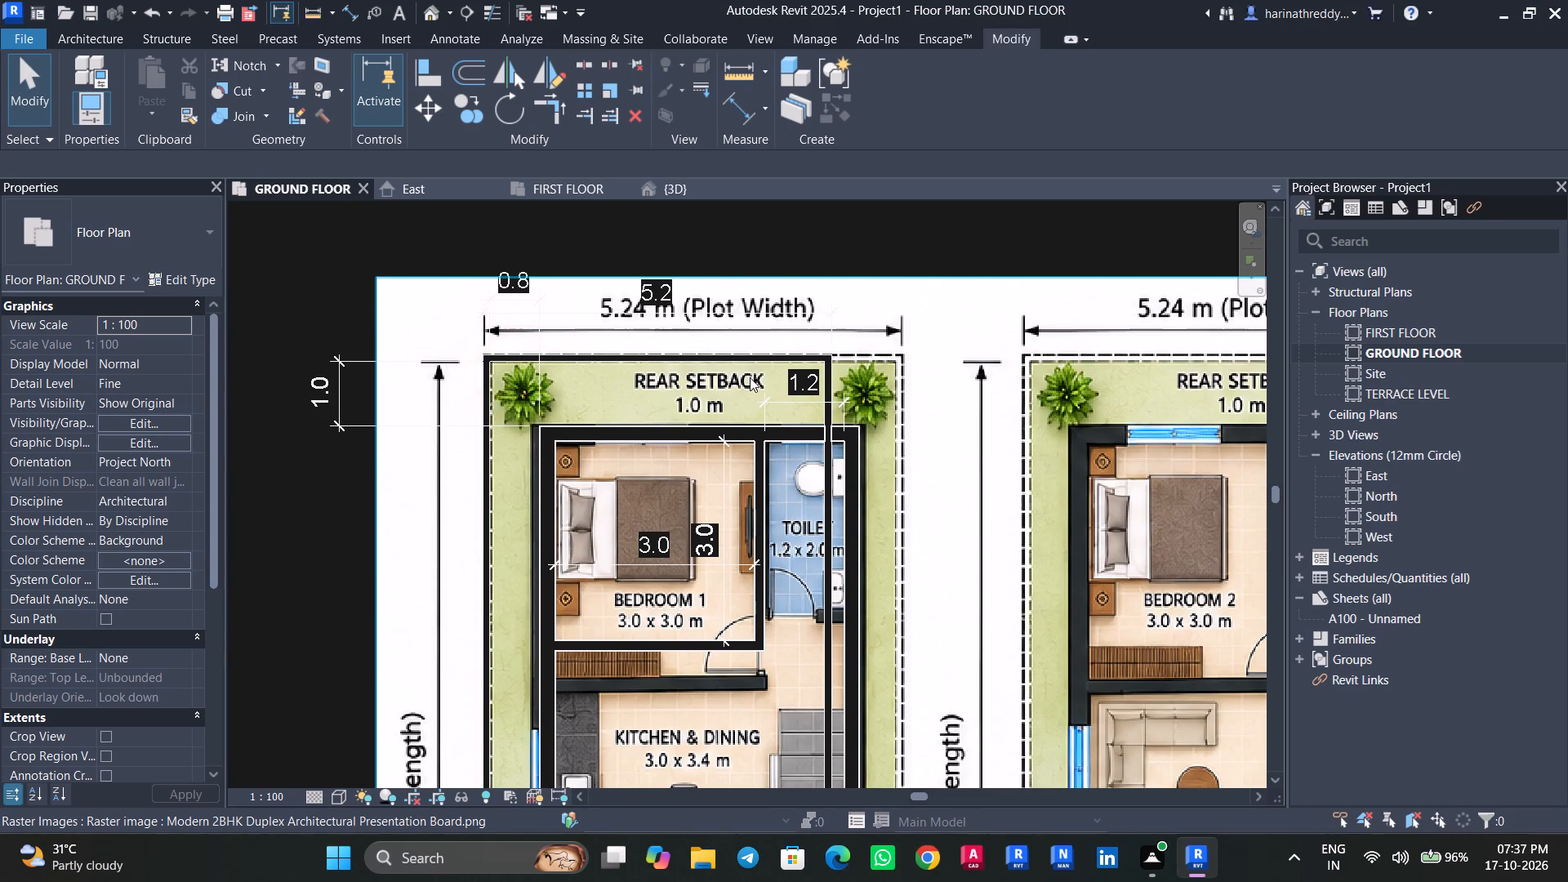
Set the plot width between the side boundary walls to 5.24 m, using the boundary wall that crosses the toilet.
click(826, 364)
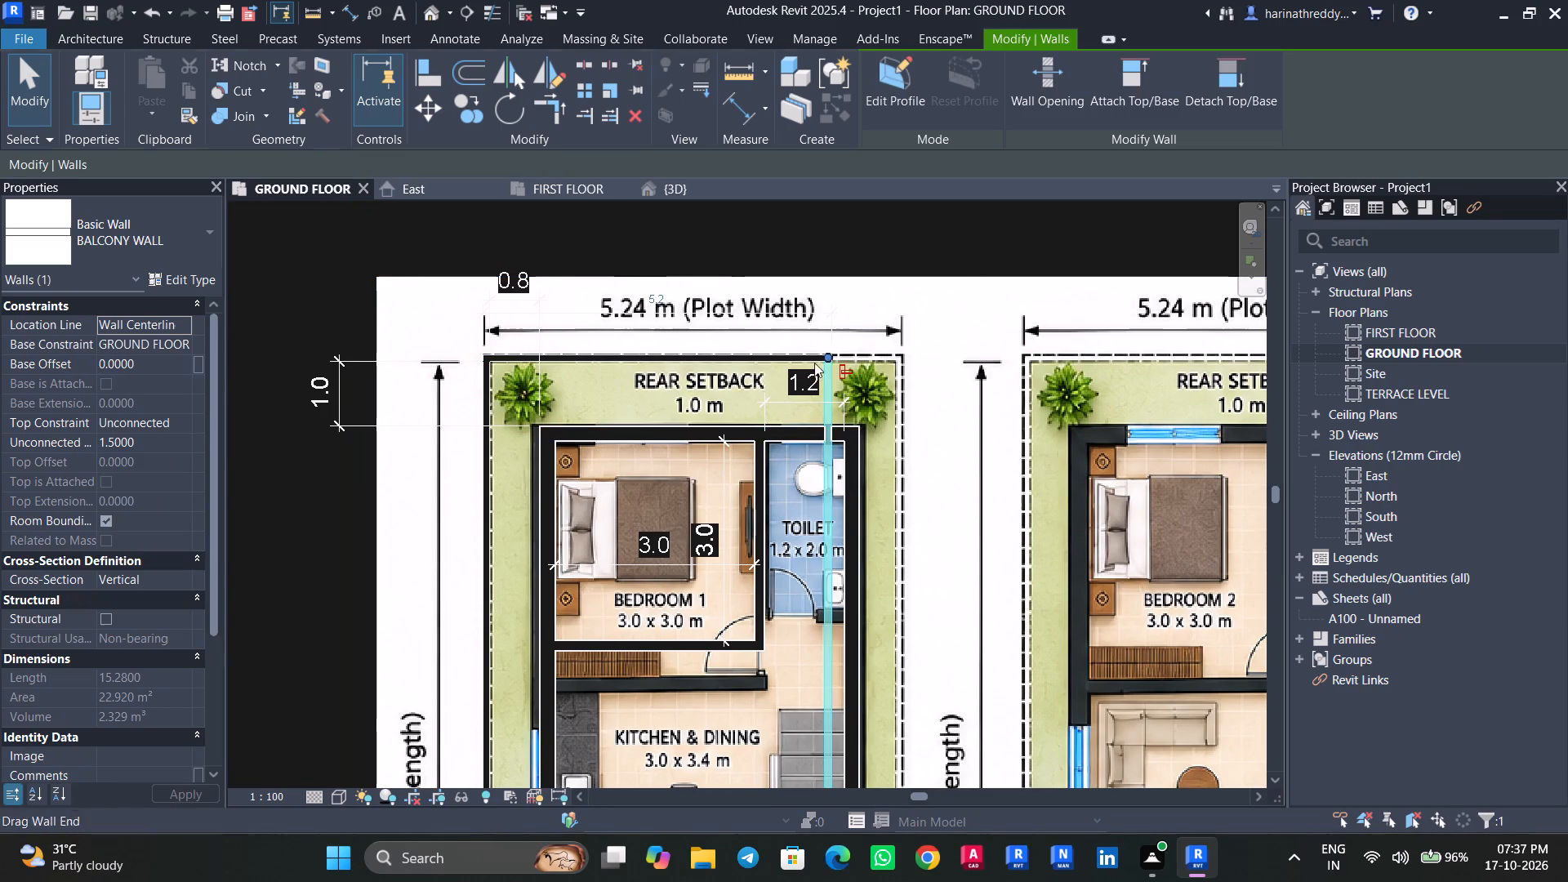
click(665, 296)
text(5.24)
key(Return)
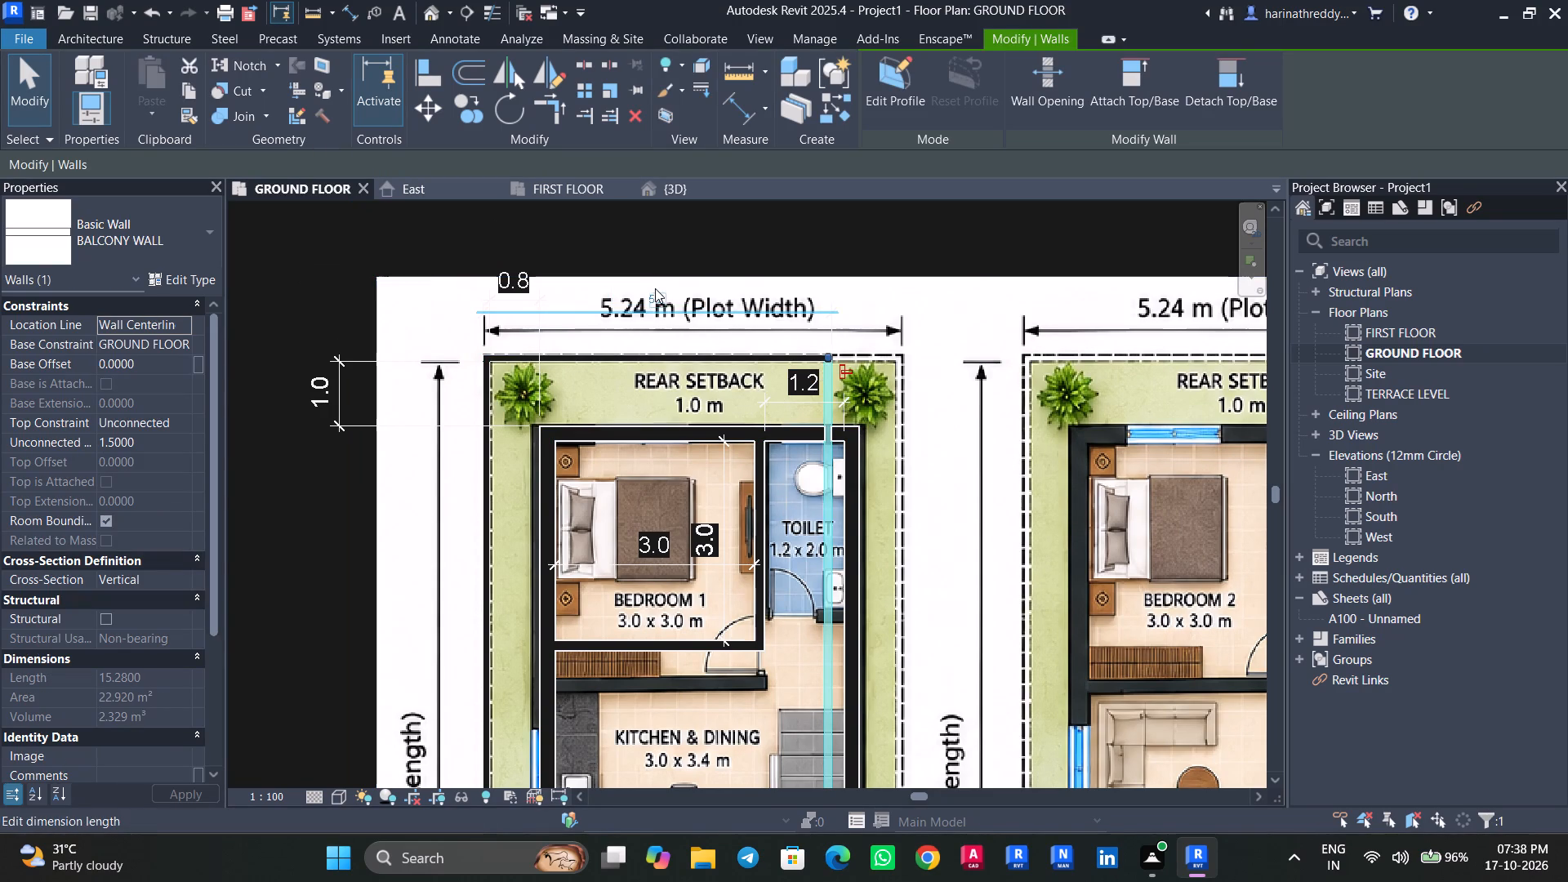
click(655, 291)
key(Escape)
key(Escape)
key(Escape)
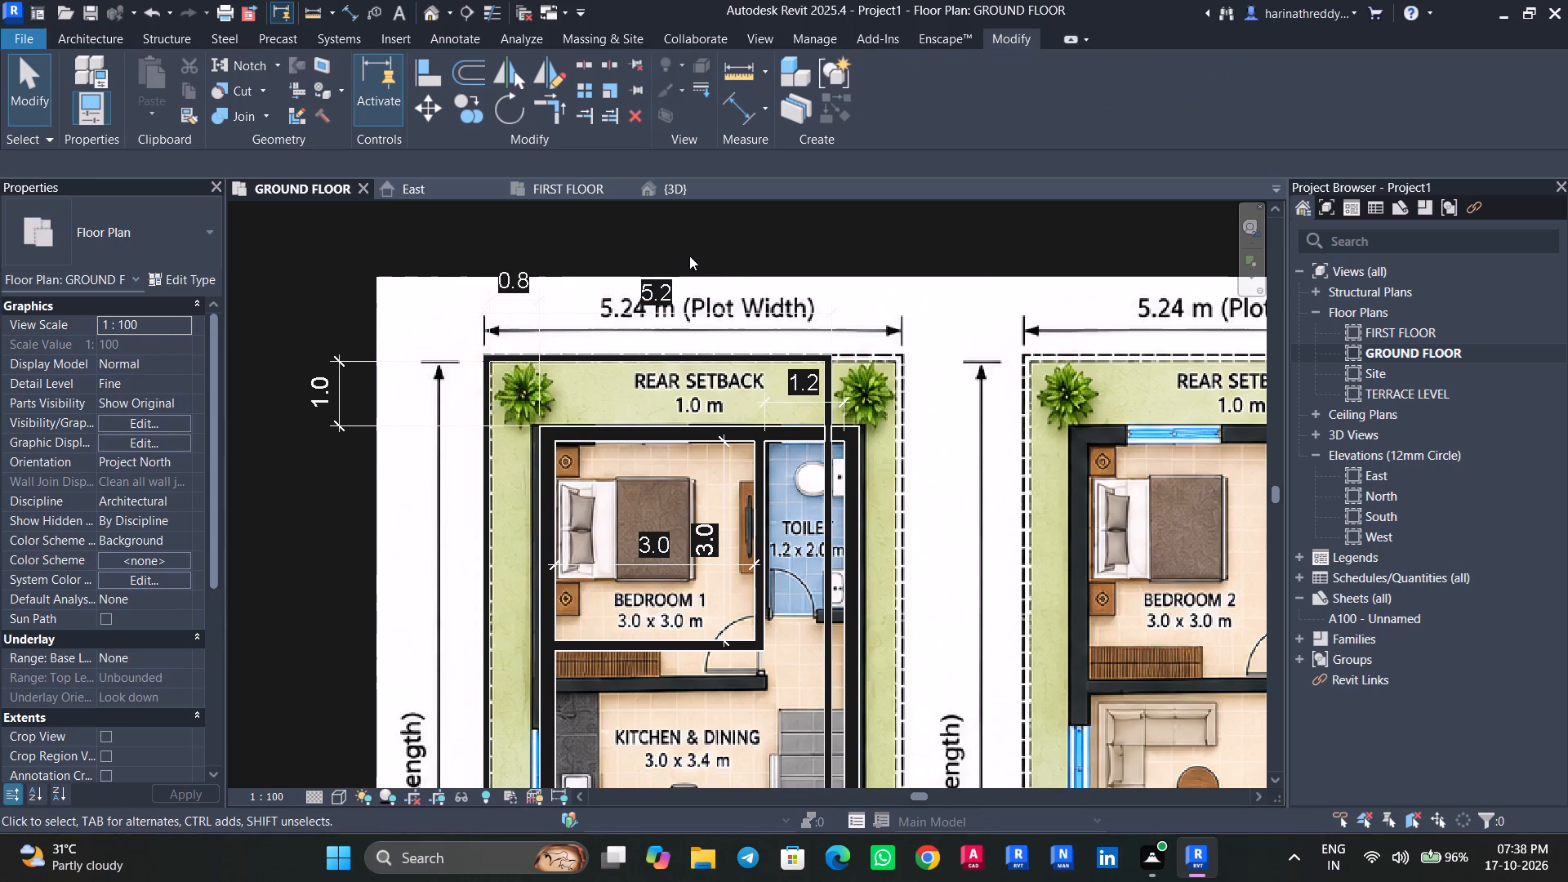
Set the project's length units in metres to round to 2 decimal places.
key(u)
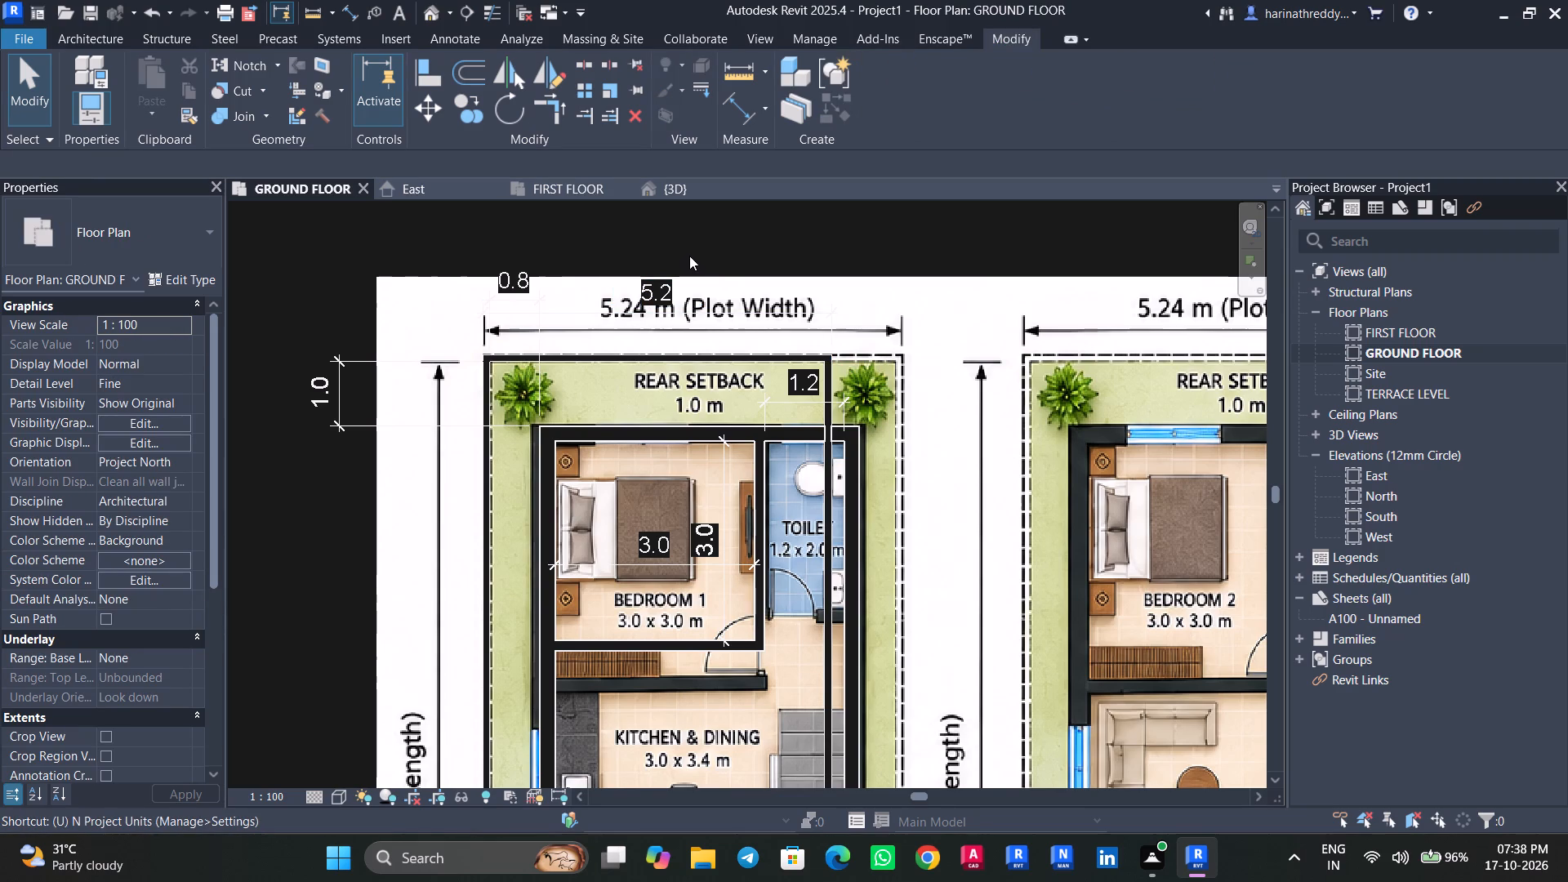
text(UN)
key(Escape)
key(Escape)
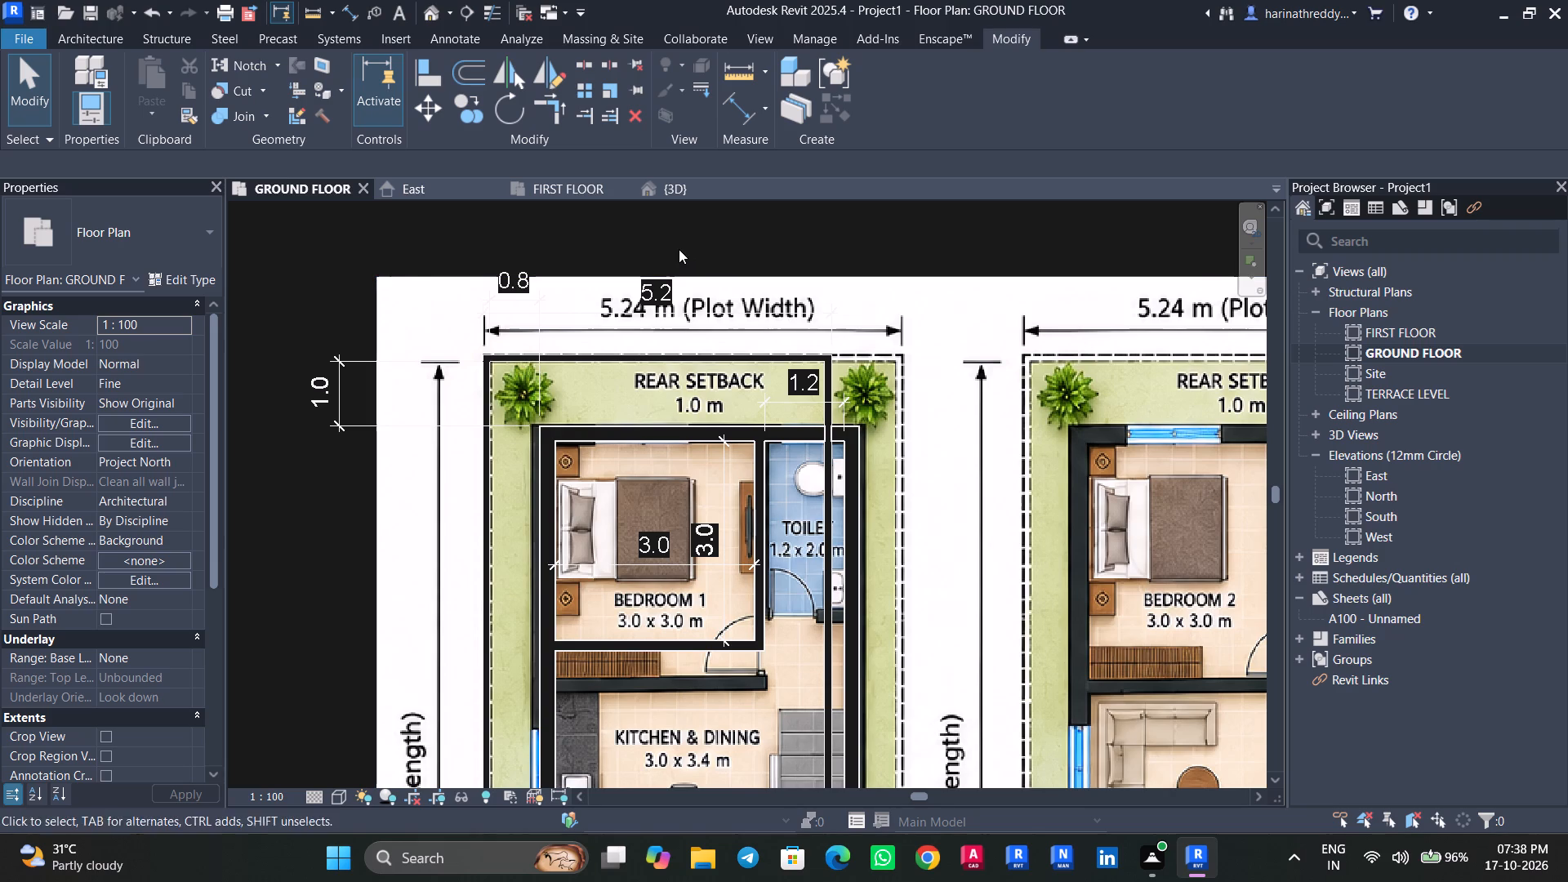
key(Escape)
text(UN)
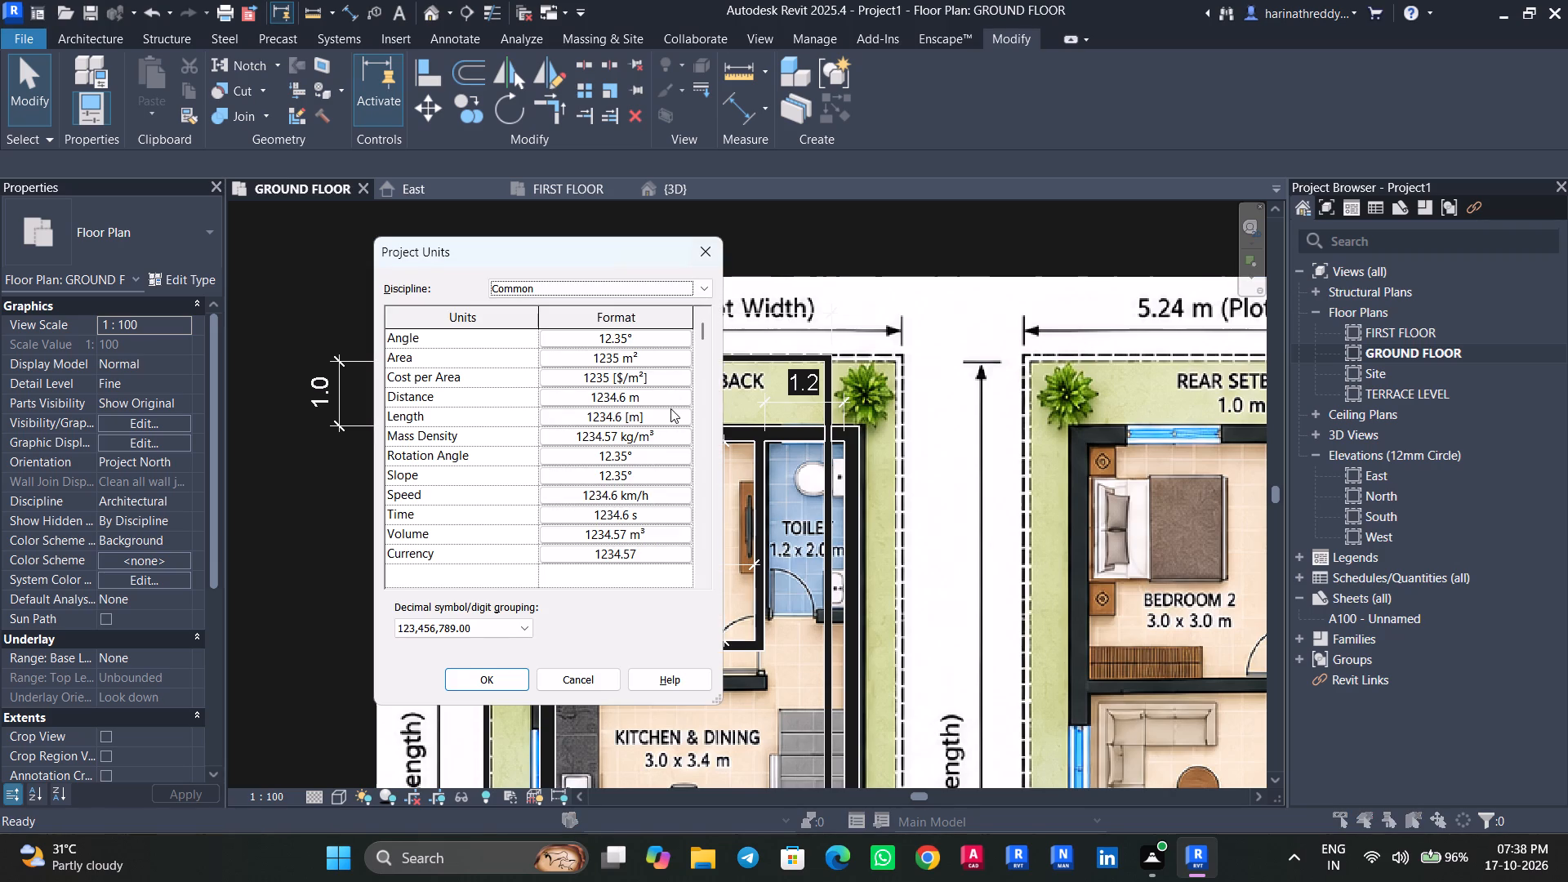
click(670, 399)
click(493, 414)
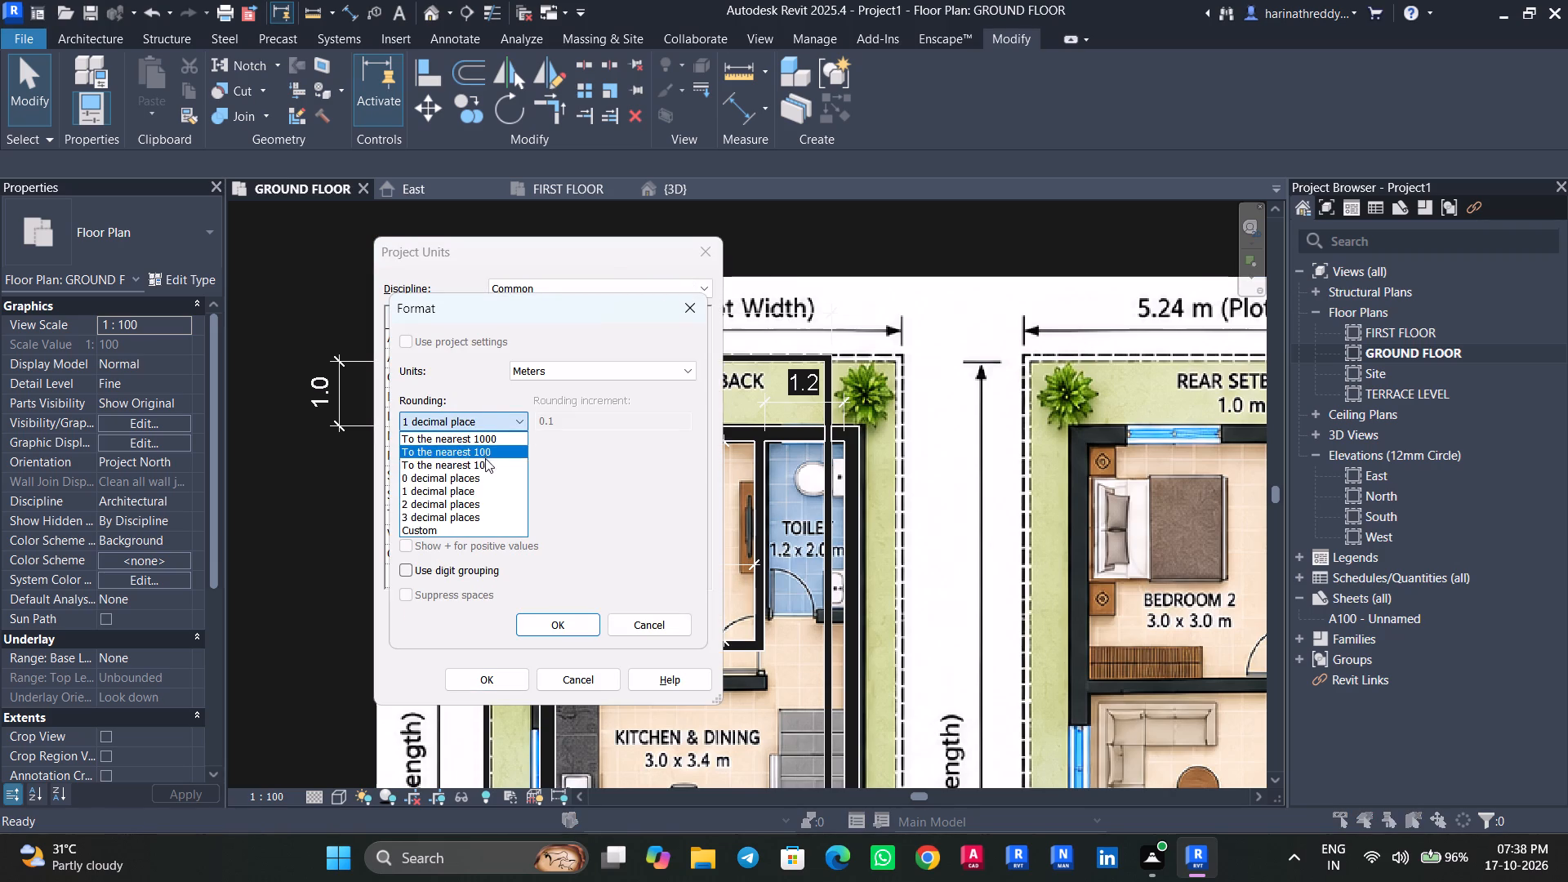
click(488, 499)
click(555, 615)
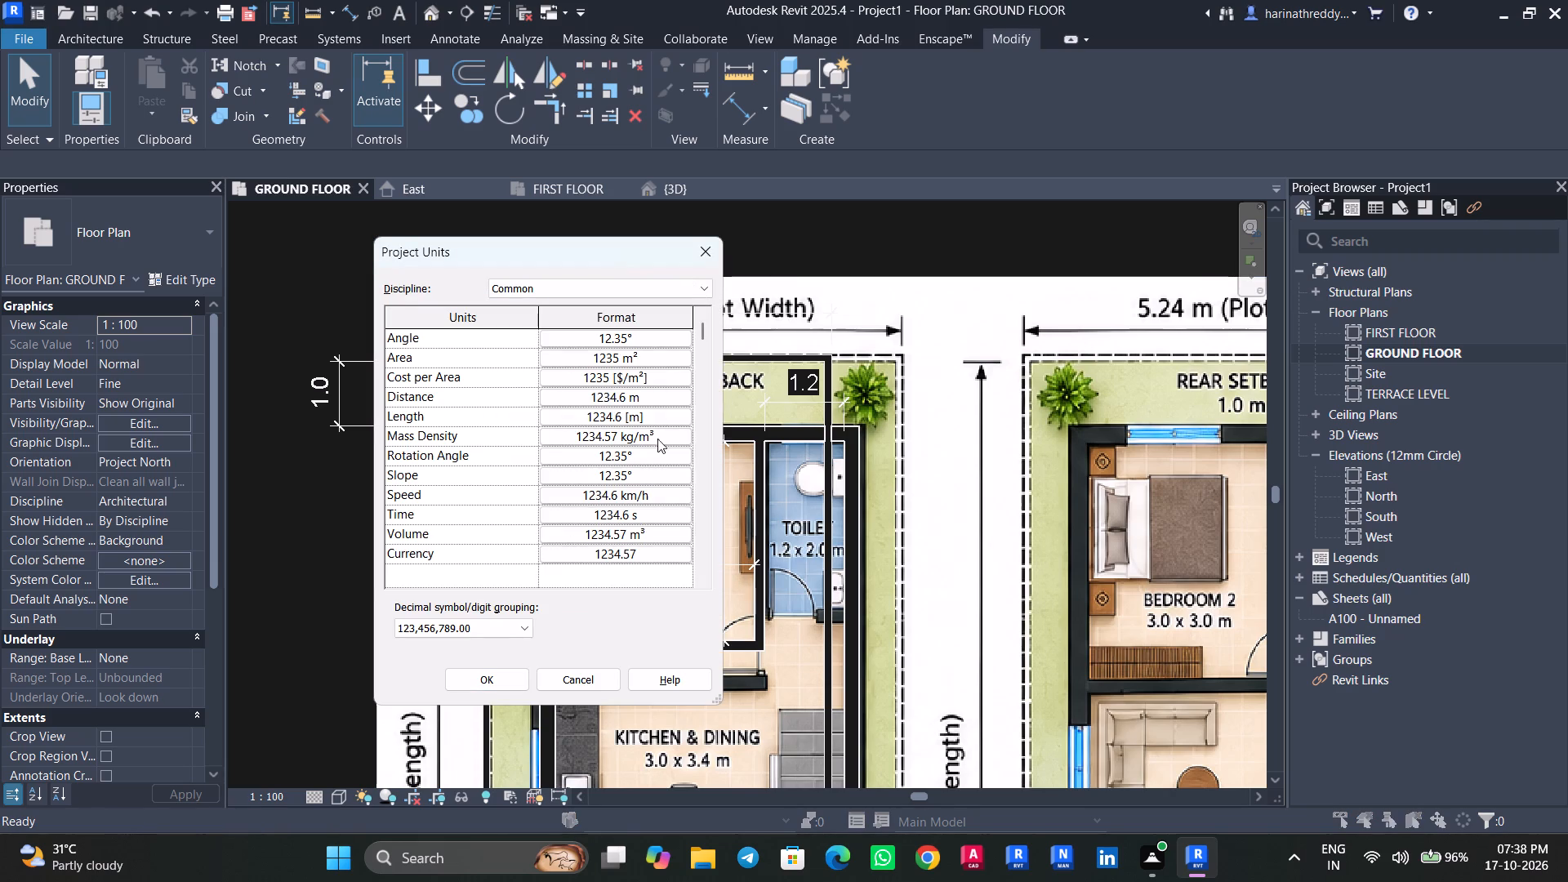
click(670, 412)
click(501, 430)
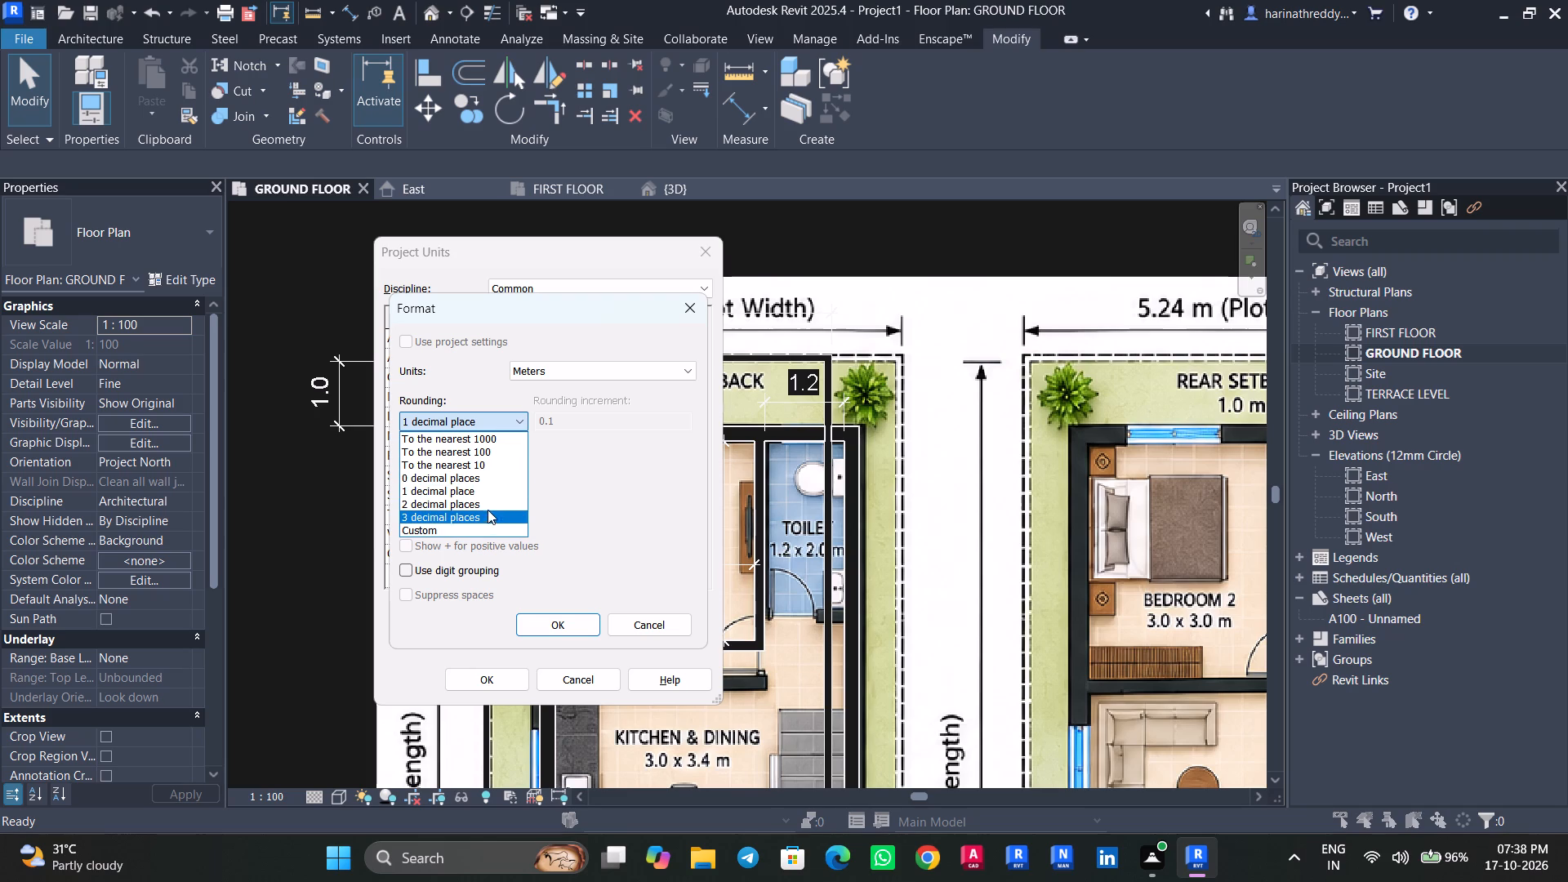
click(486, 506)
click(538, 621)
click(492, 680)
key(Escape)
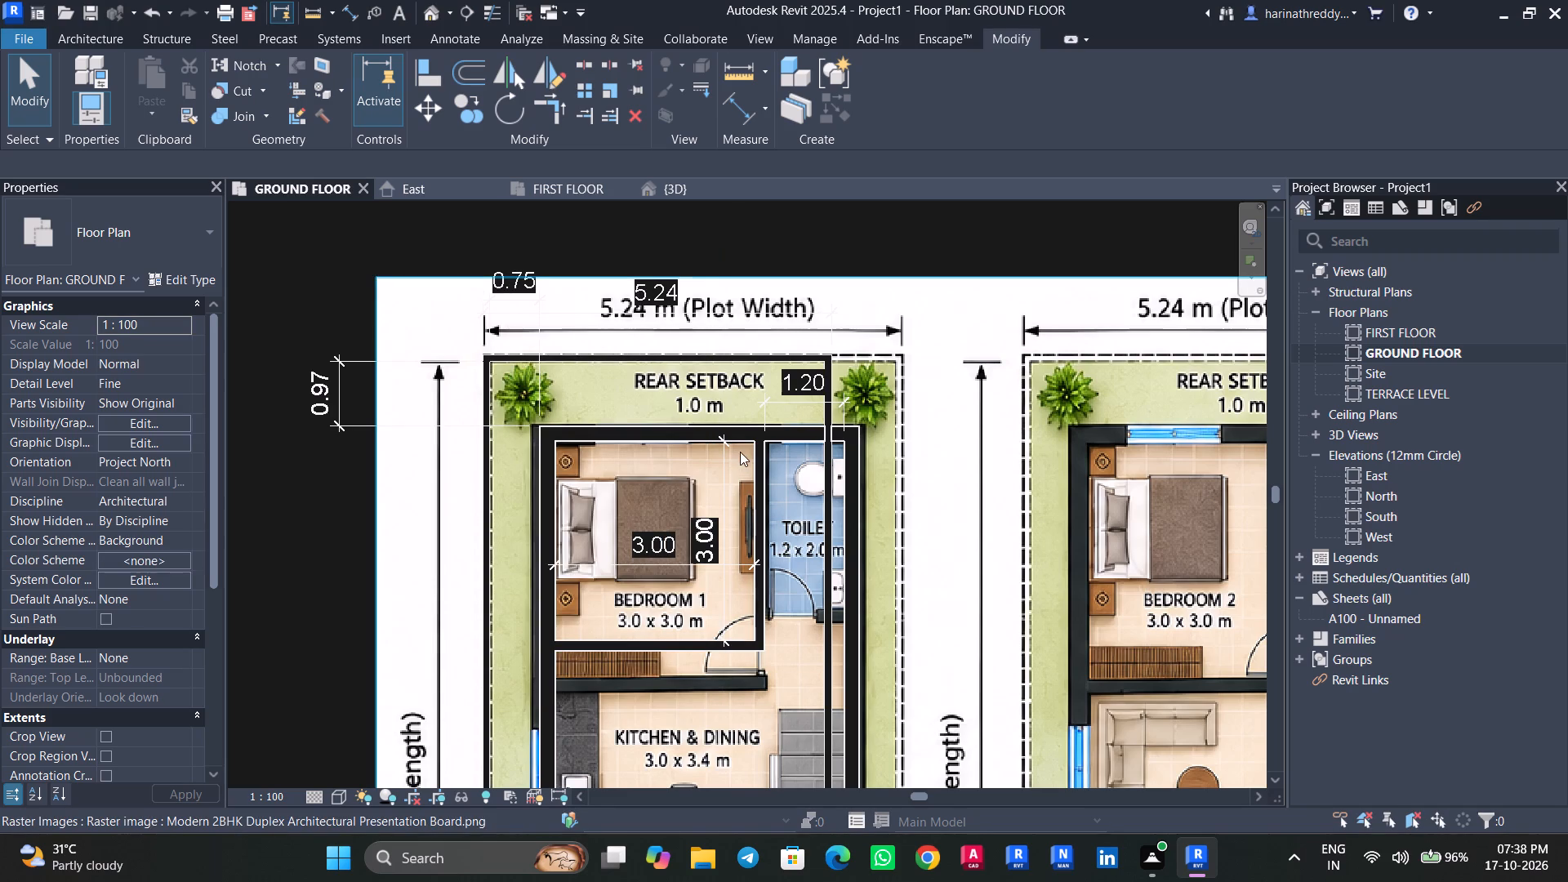
key(Escape)
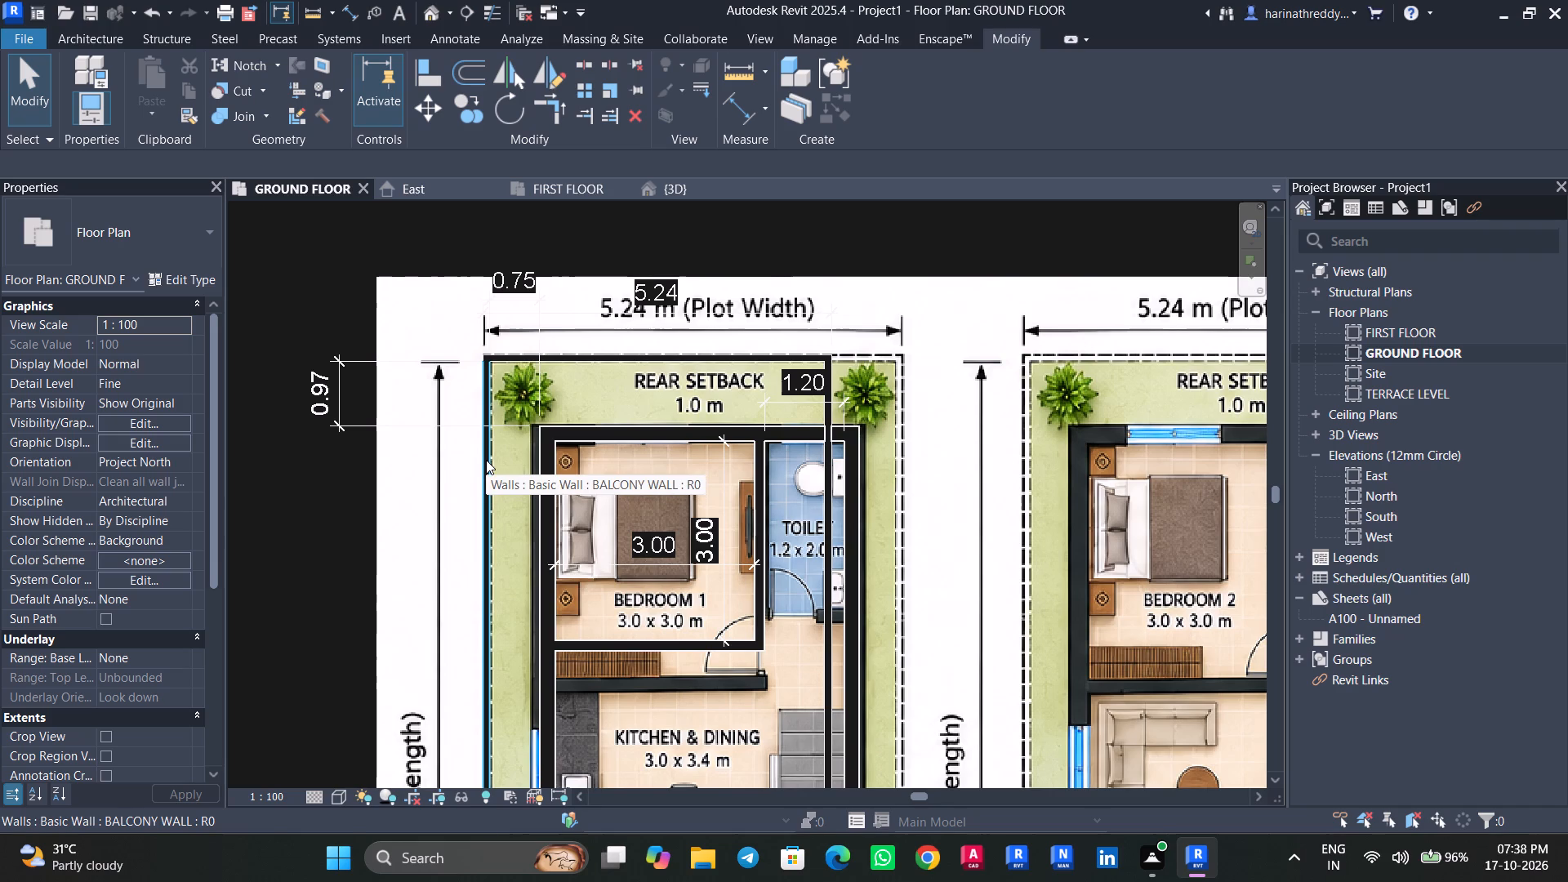
Delete all the walls and dimensions traced over the ground floor plan.
scroll(756, 429, down, 9)
middle_drag(748, 421, 685, 346)
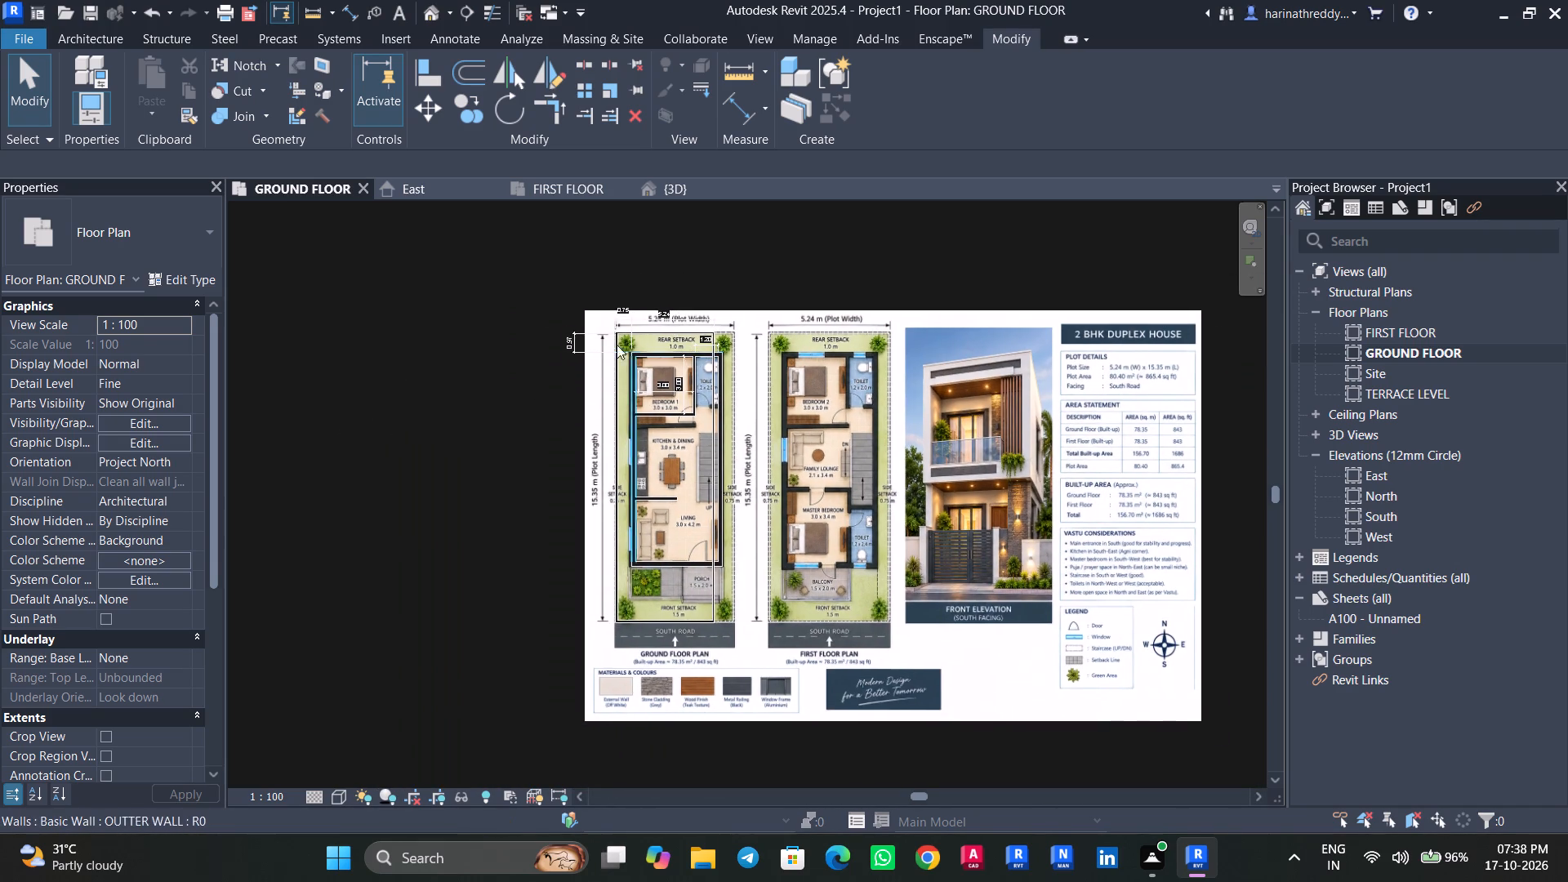
drag(532, 258, 920, 784)
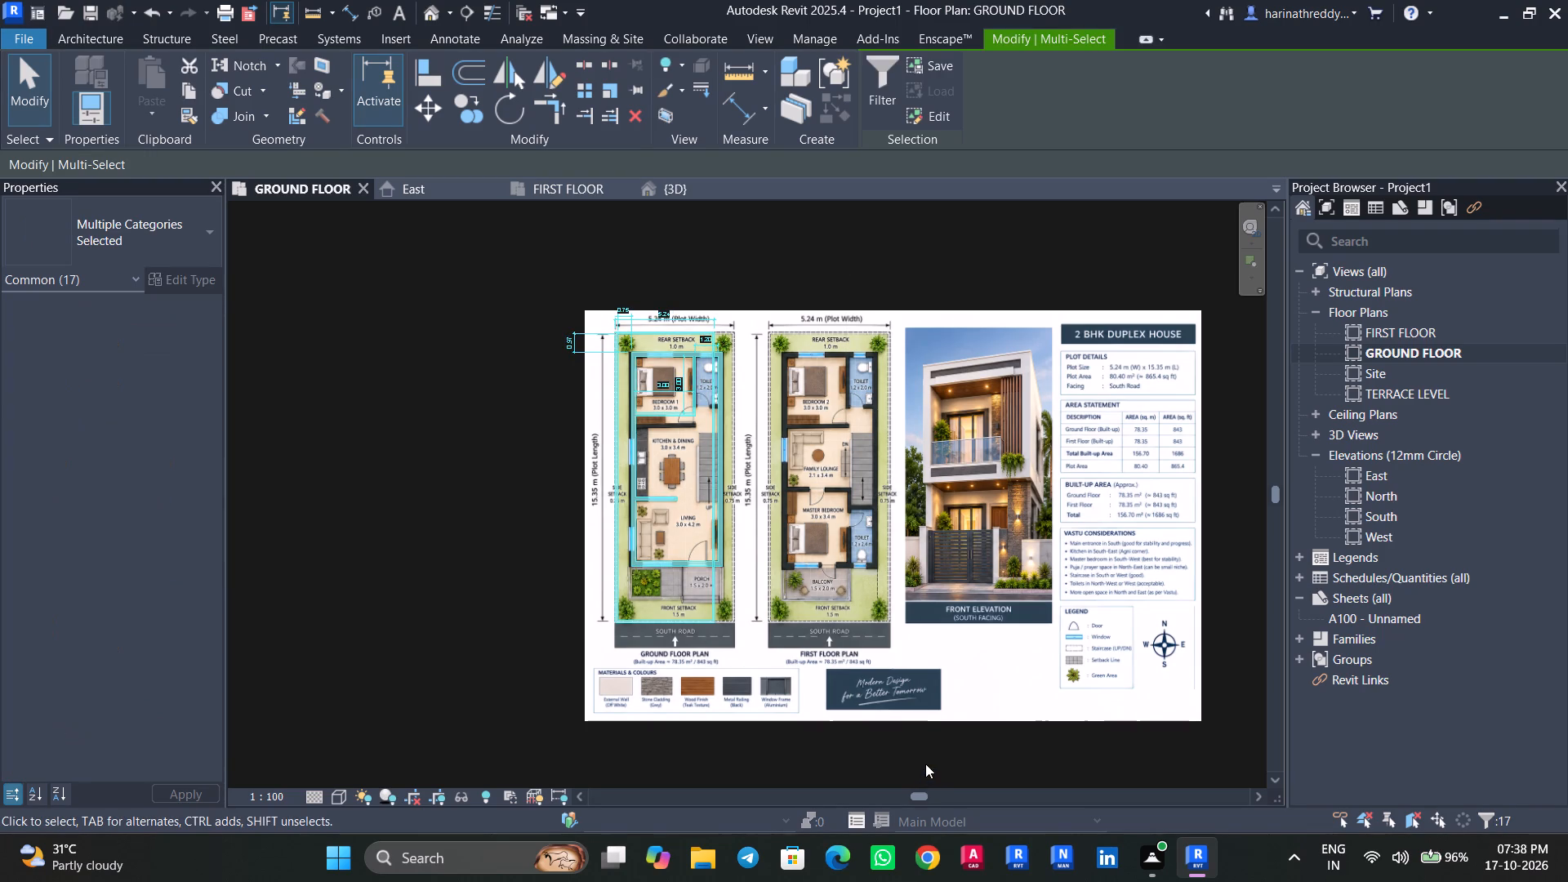
key(Delete)
Delete the duplex presentation board image from the ground floor view.
click(933, 653)
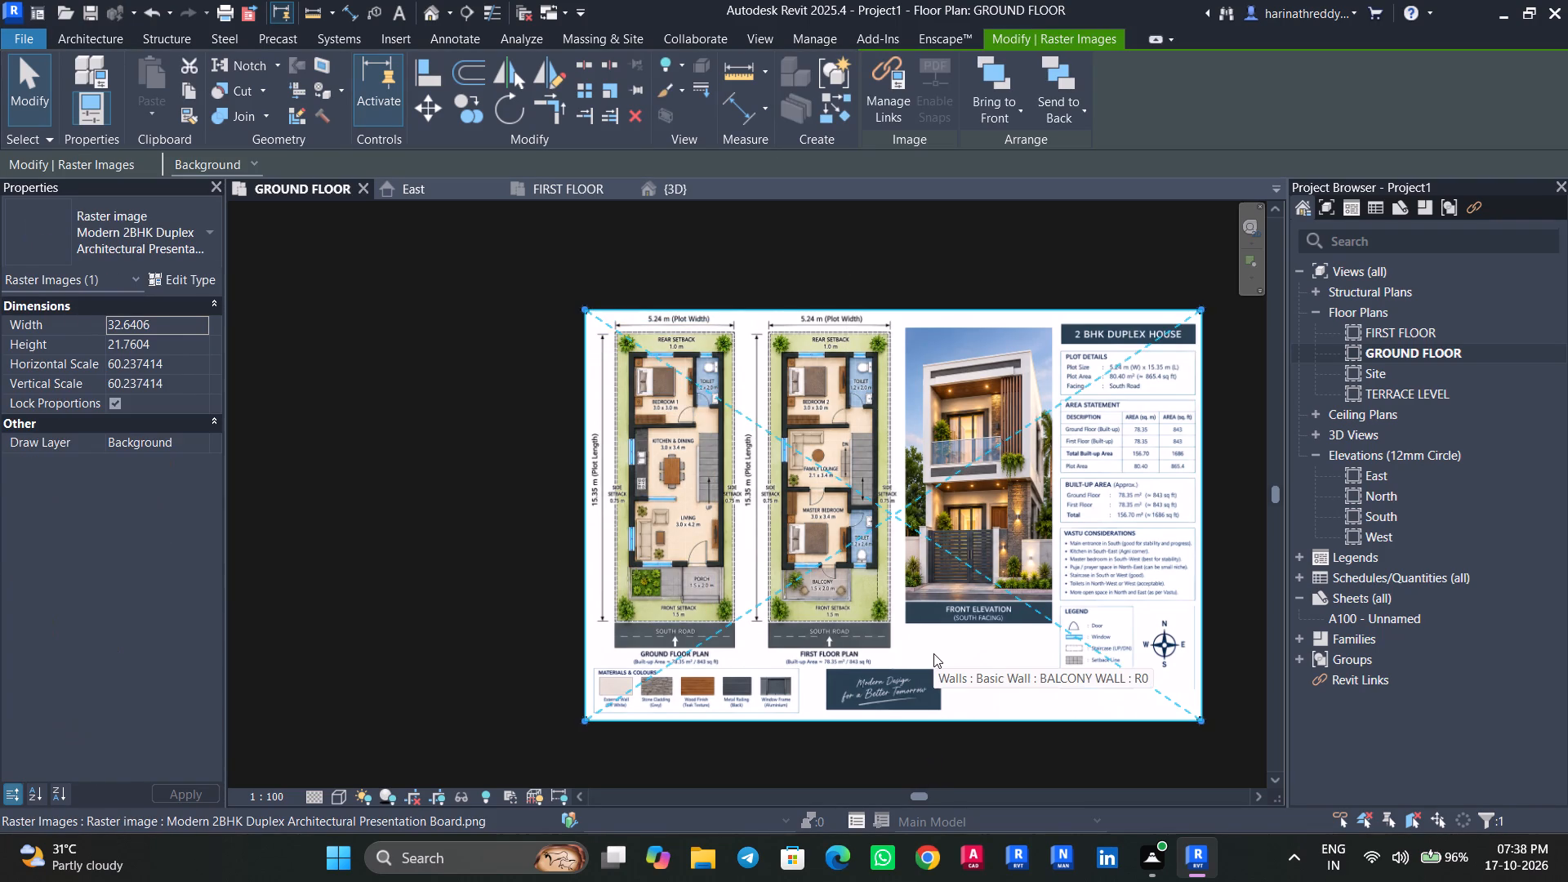
key(Delete)
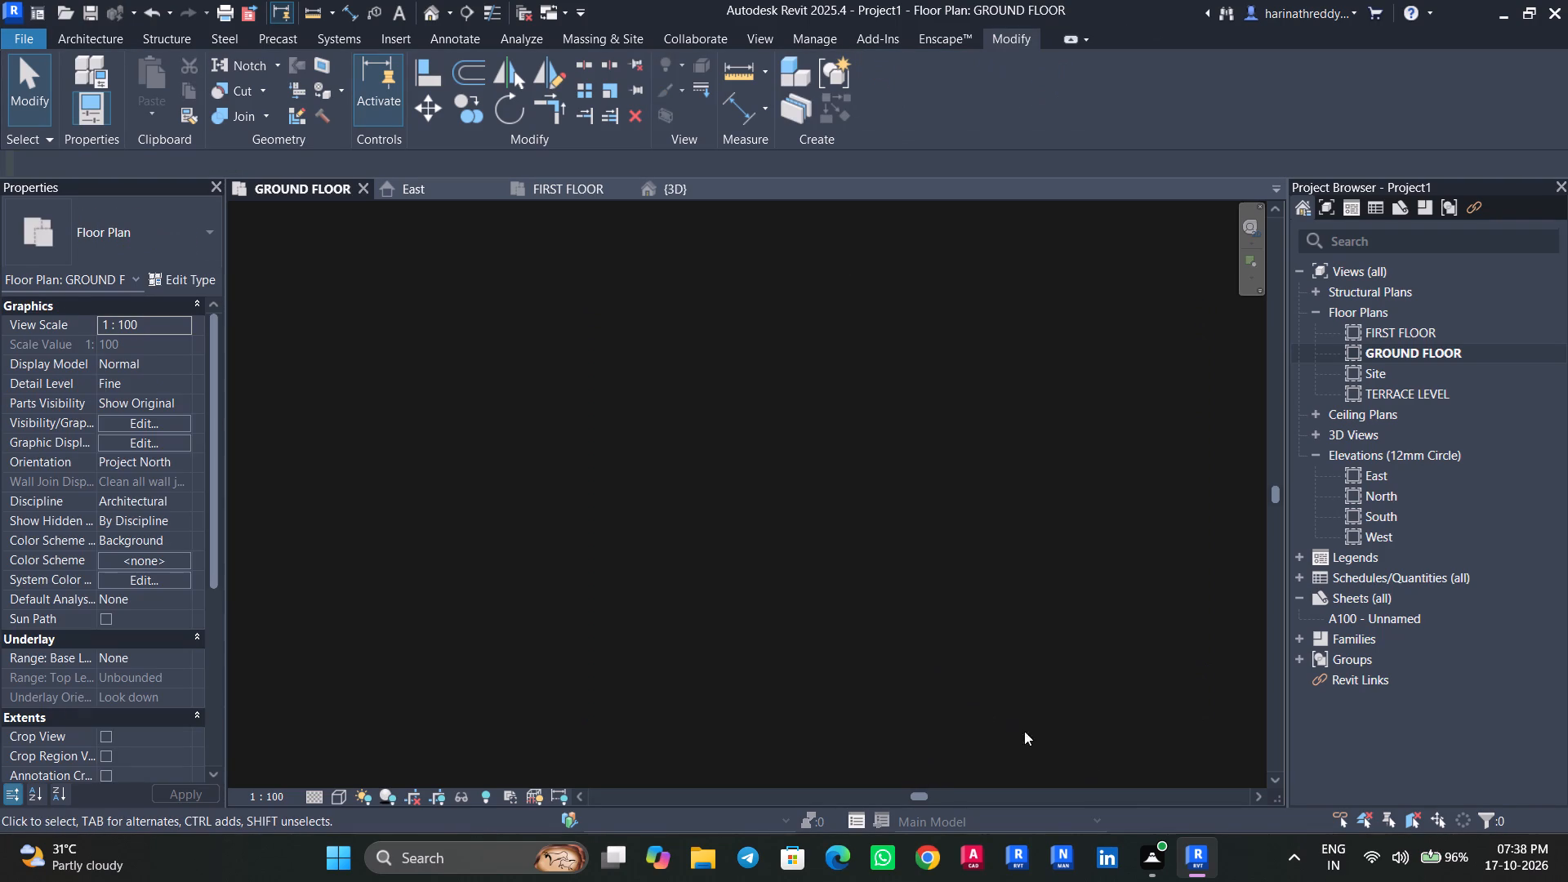
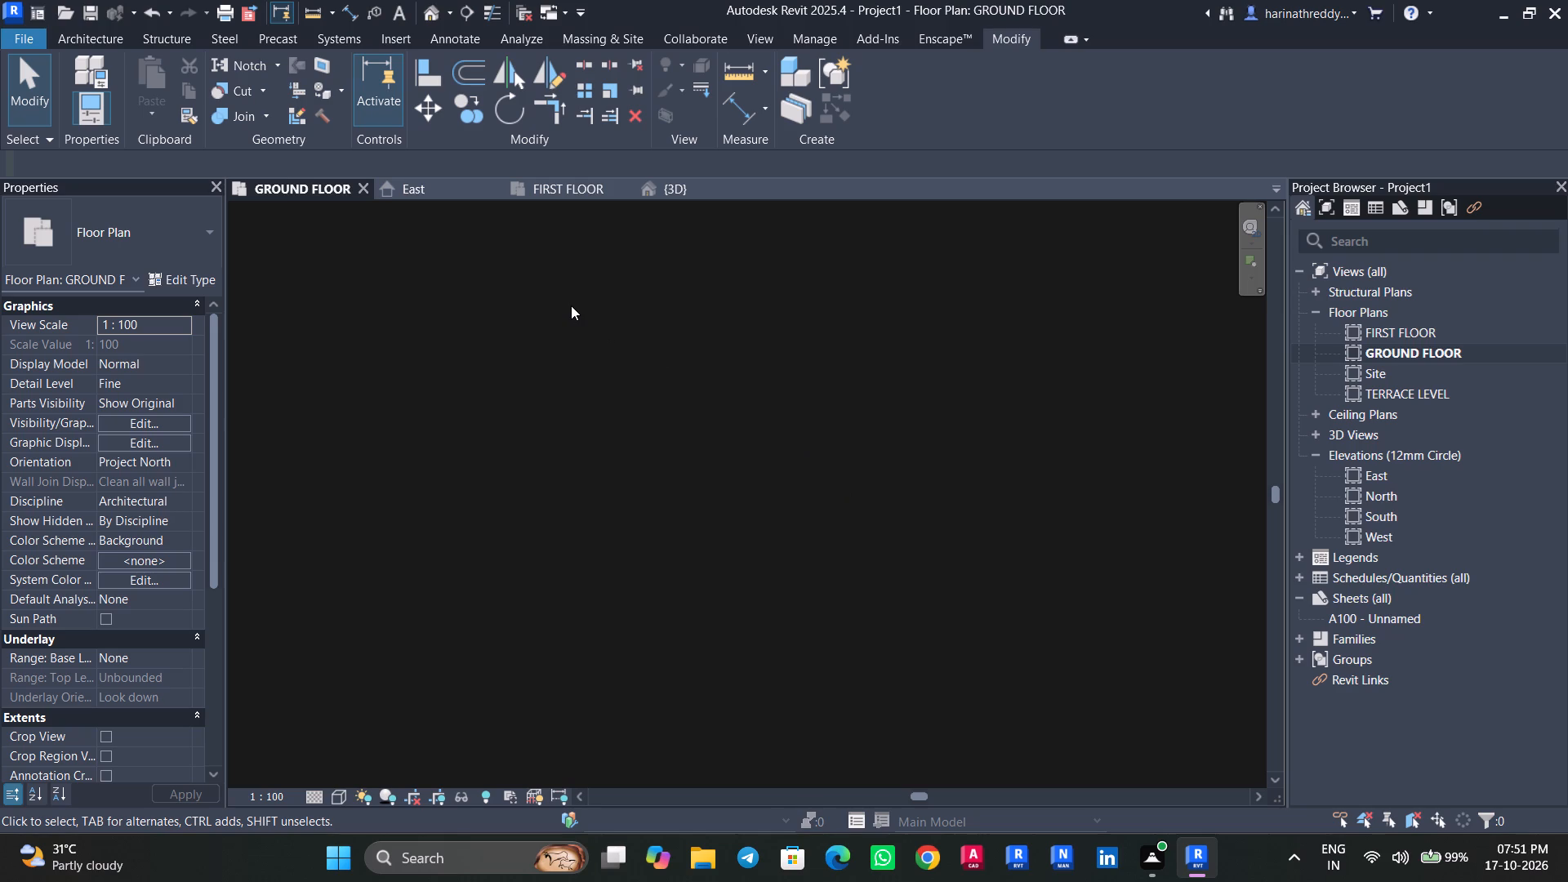
Link the South-Facing Two-Story House Plan PNG image and place it in the ground floor view.
click(396, 42)
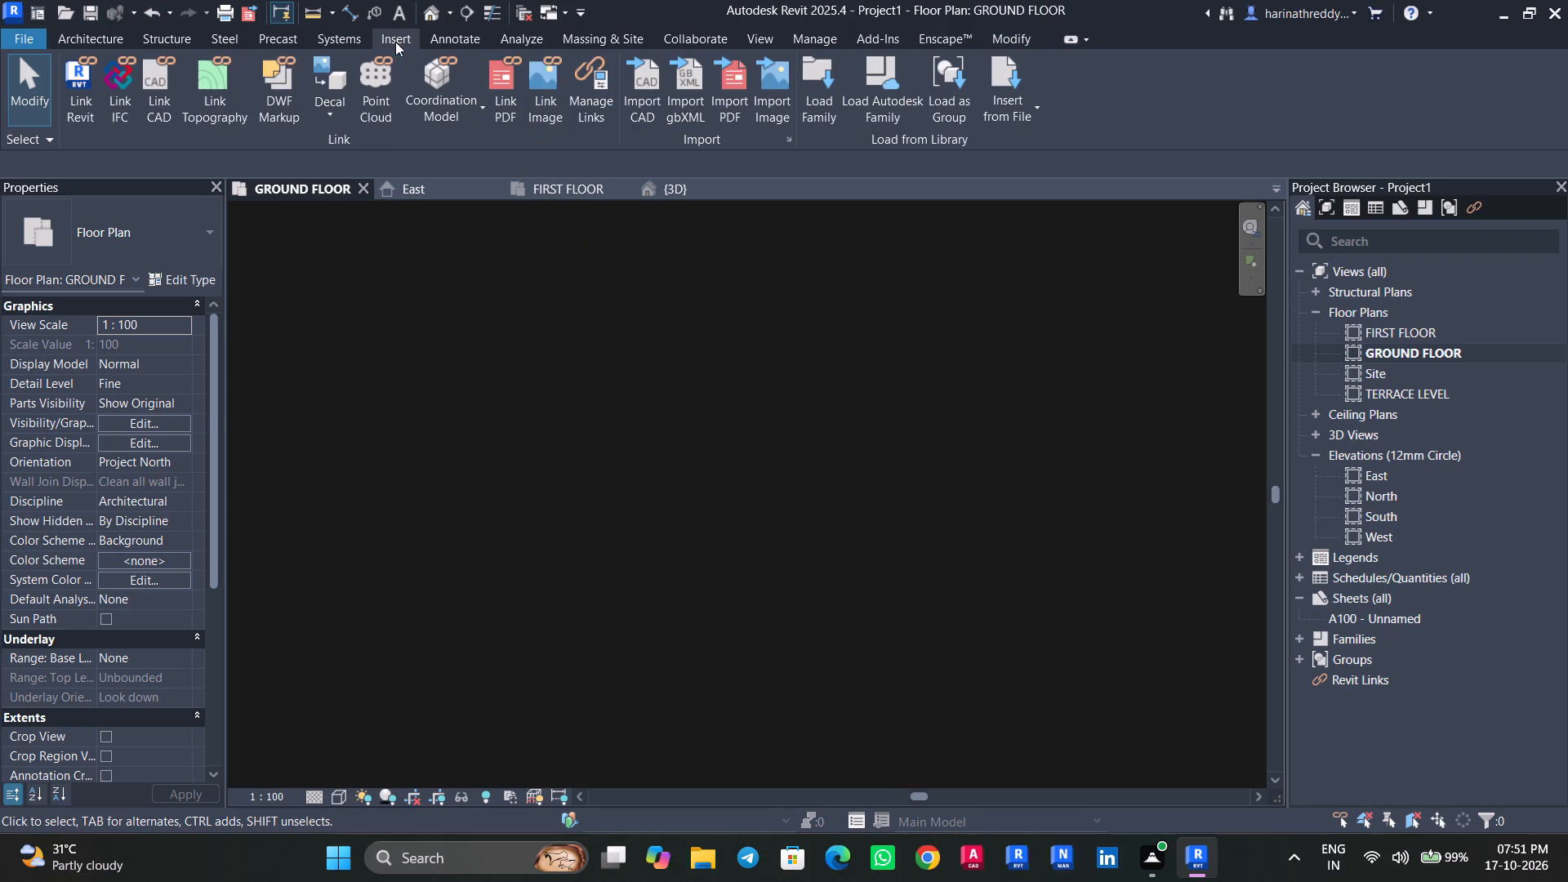
click(562, 125)
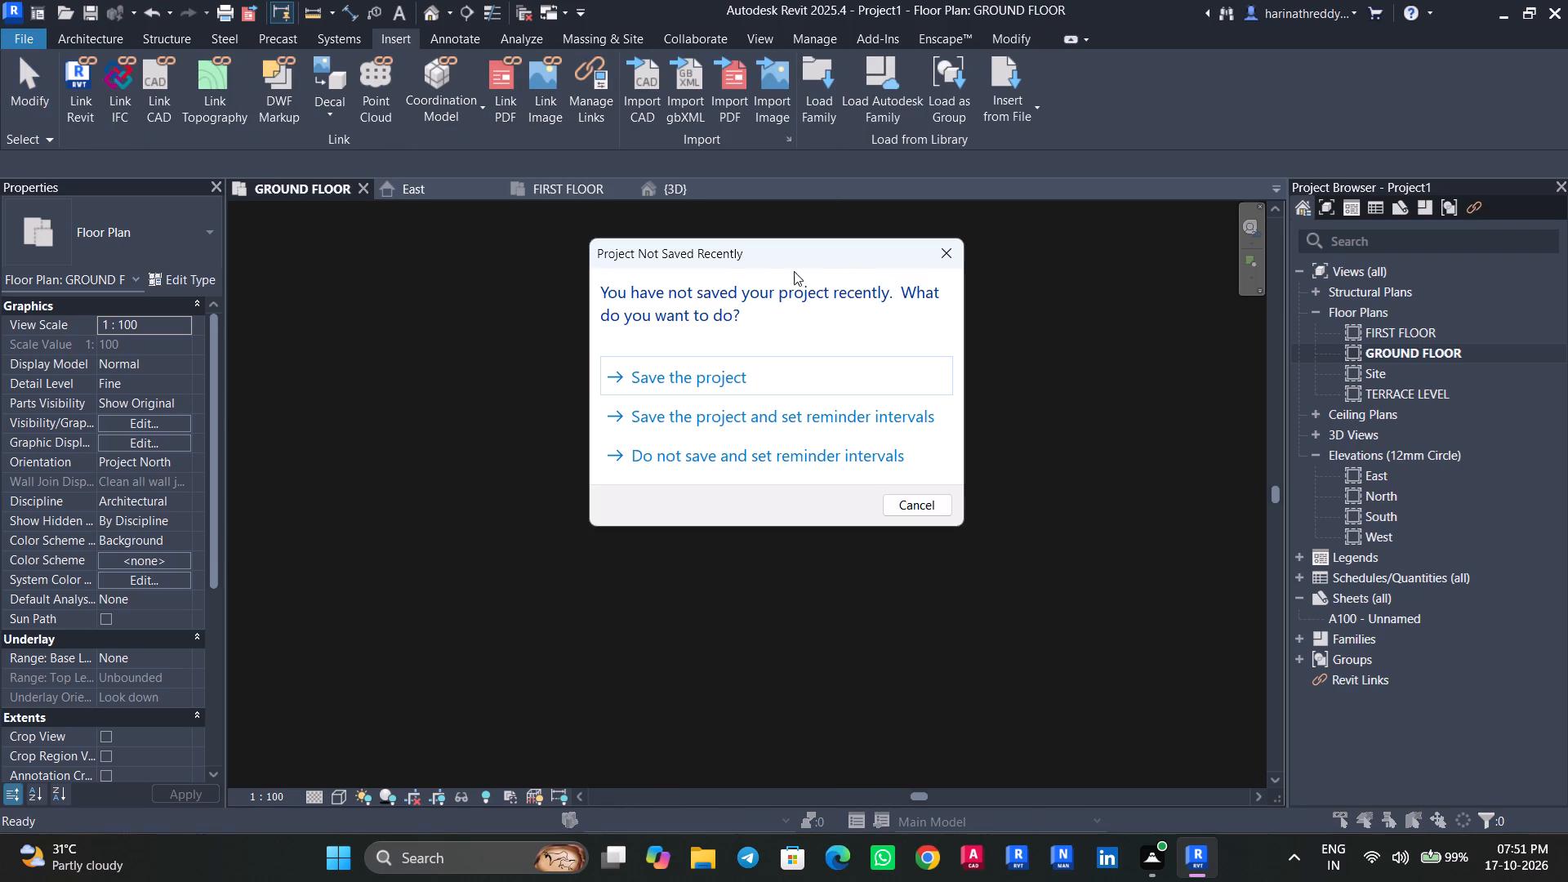
click(946, 258)
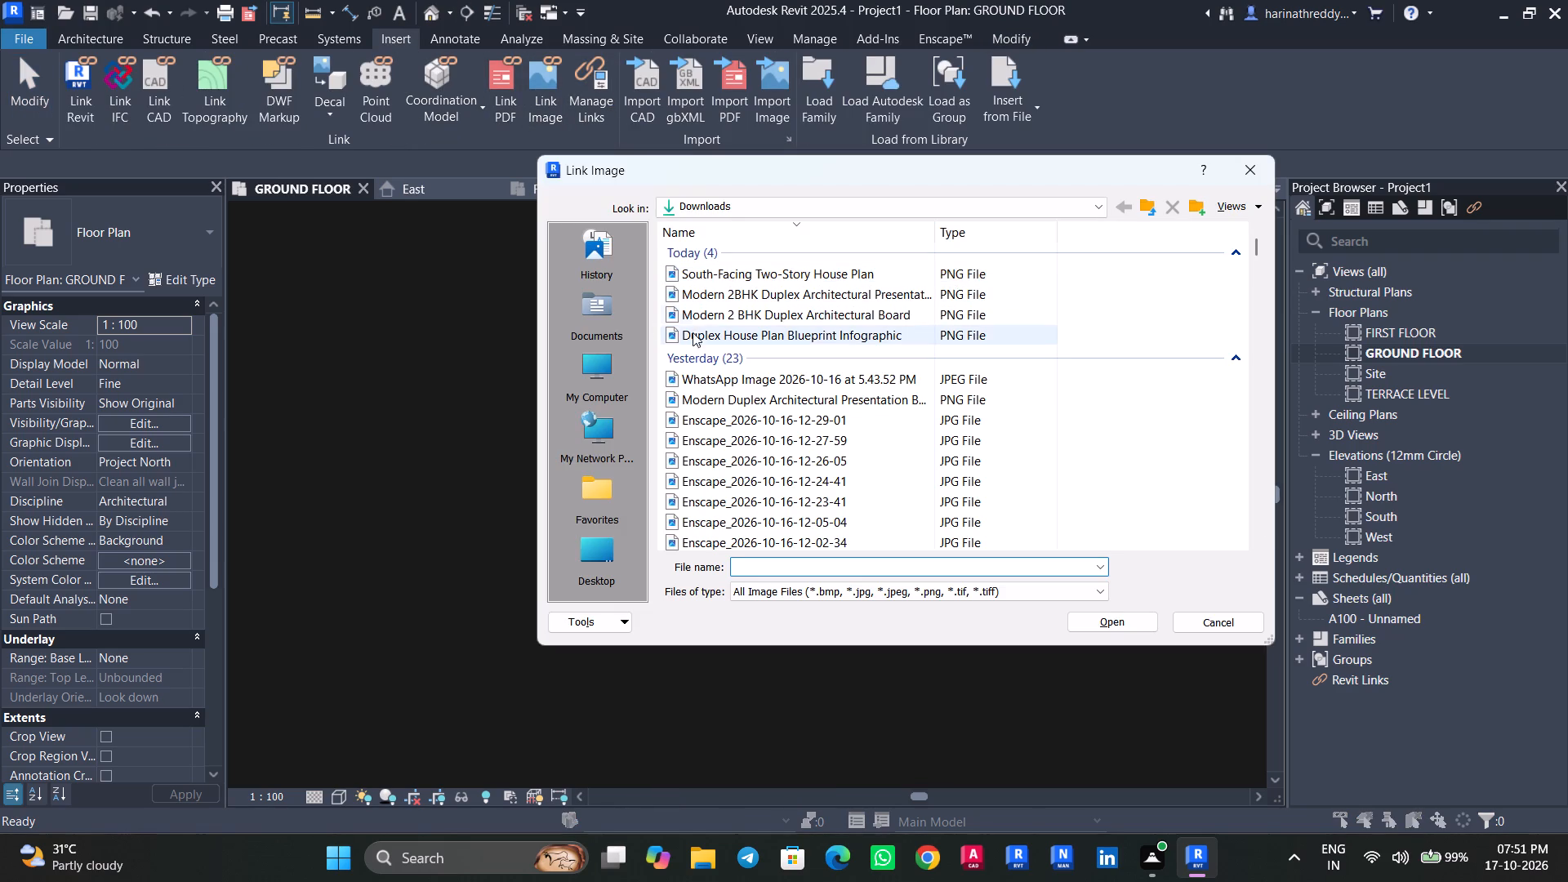
click(706, 278)
click(1097, 630)
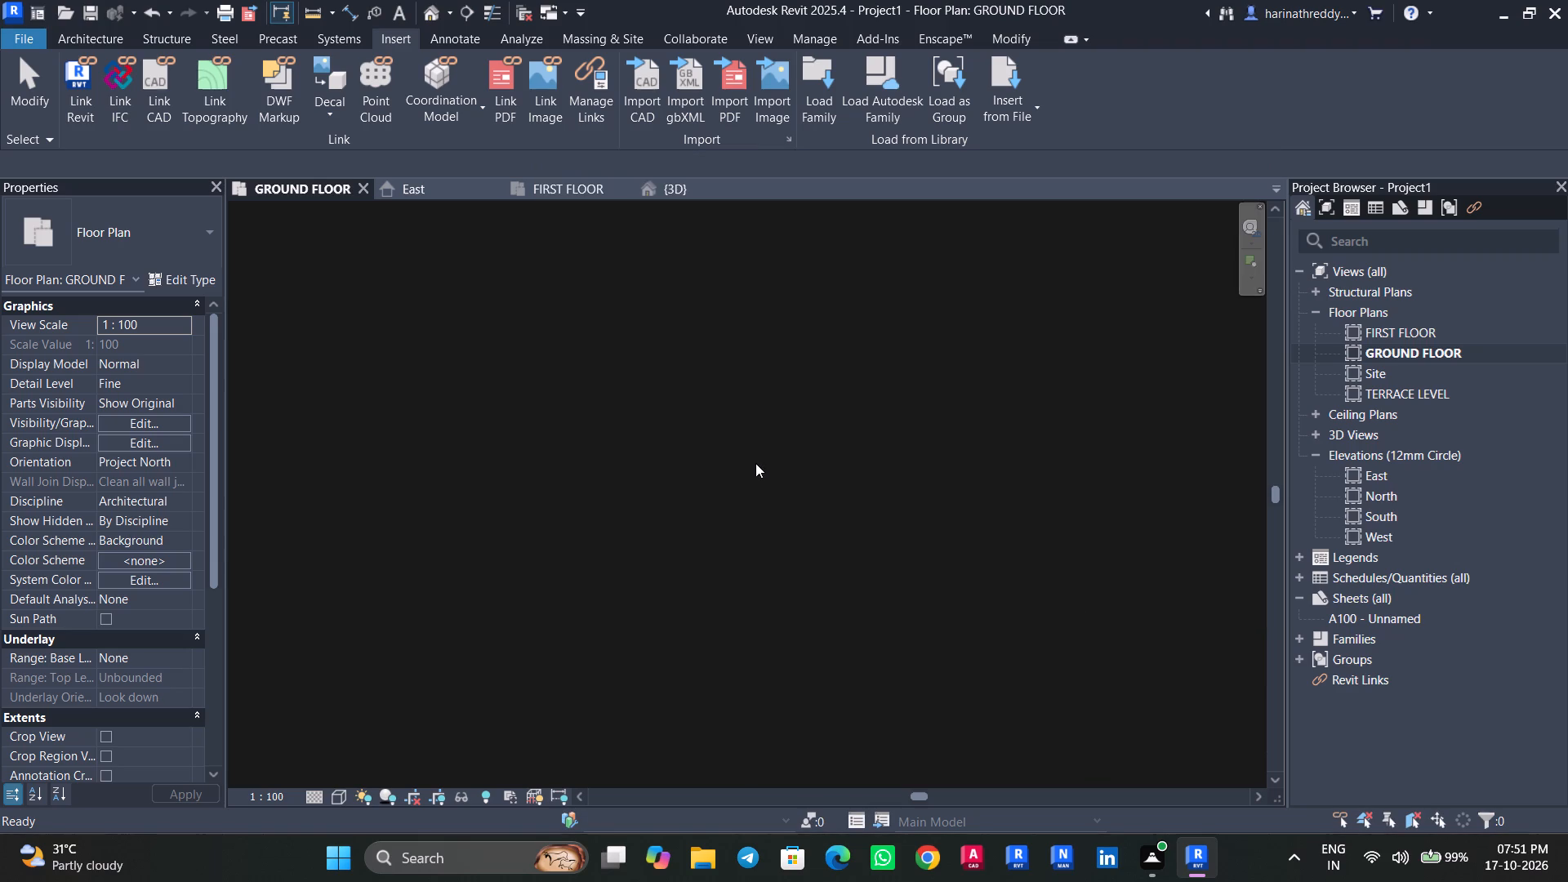
click(742, 457)
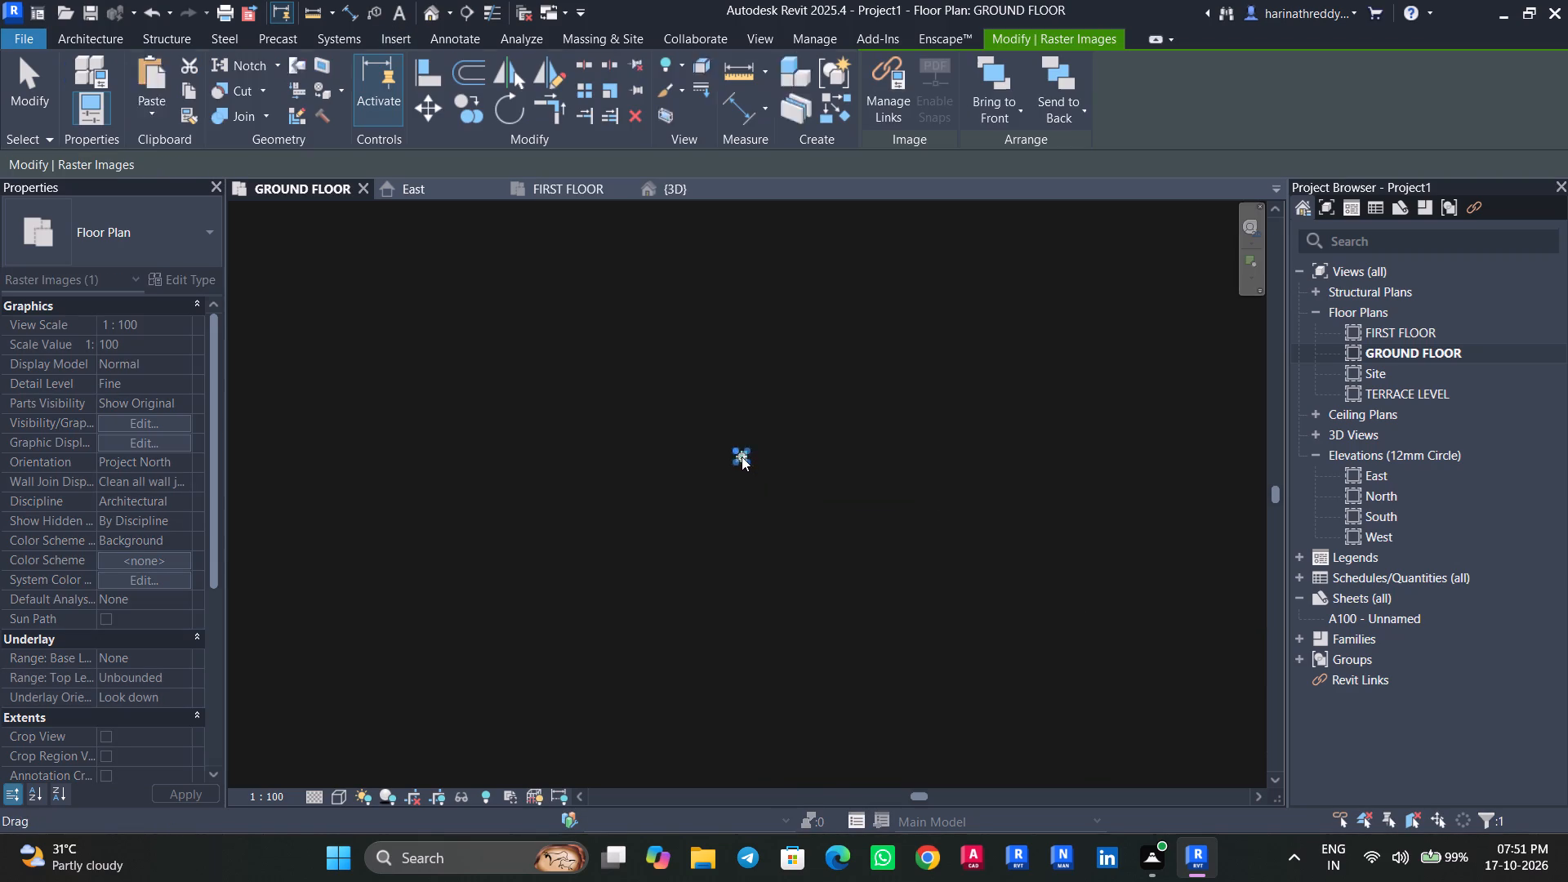
scroll(749, 460, up, 4)
scroll(755, 465, down, 1)
scroll(755, 465, up, 19)
scroll(765, 416, down, 1)
scroll(765, 412, up, 6)
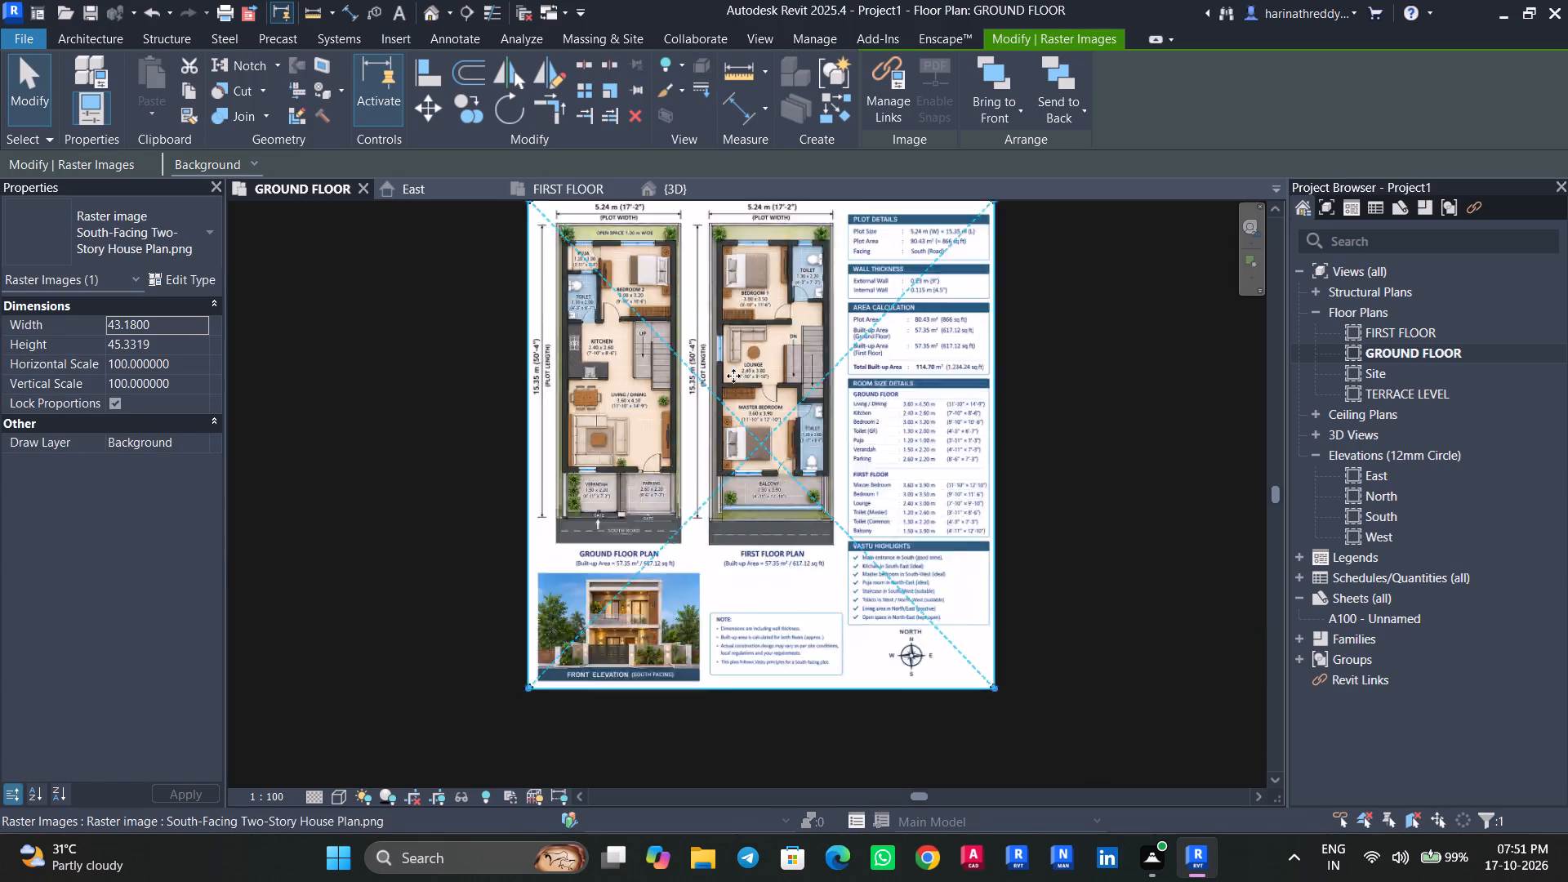
scroll(733, 376, up, 6)
key(Escape)
key(Escape)
Examine the linked board's ground and first floor plans, front elevation and room and wall sizes.
scroll(733, 374, down, 5)
middle_drag(733, 374, 691, 514)
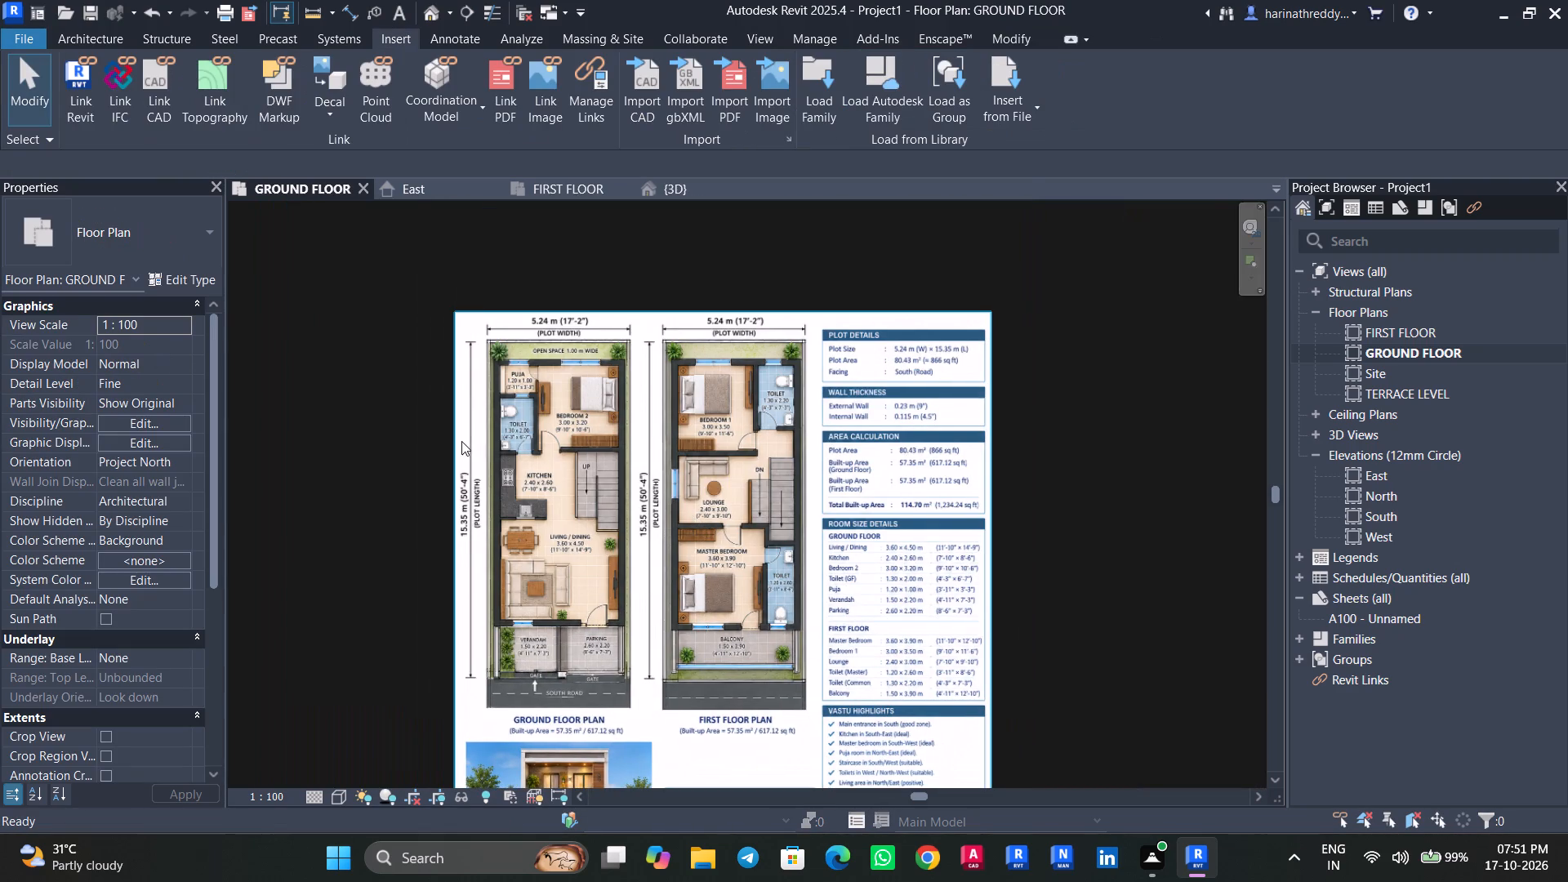
middle_drag(541, 476, 598, 436)
scroll(598, 436, up, 3)
middle_drag(598, 434, 676, 311)
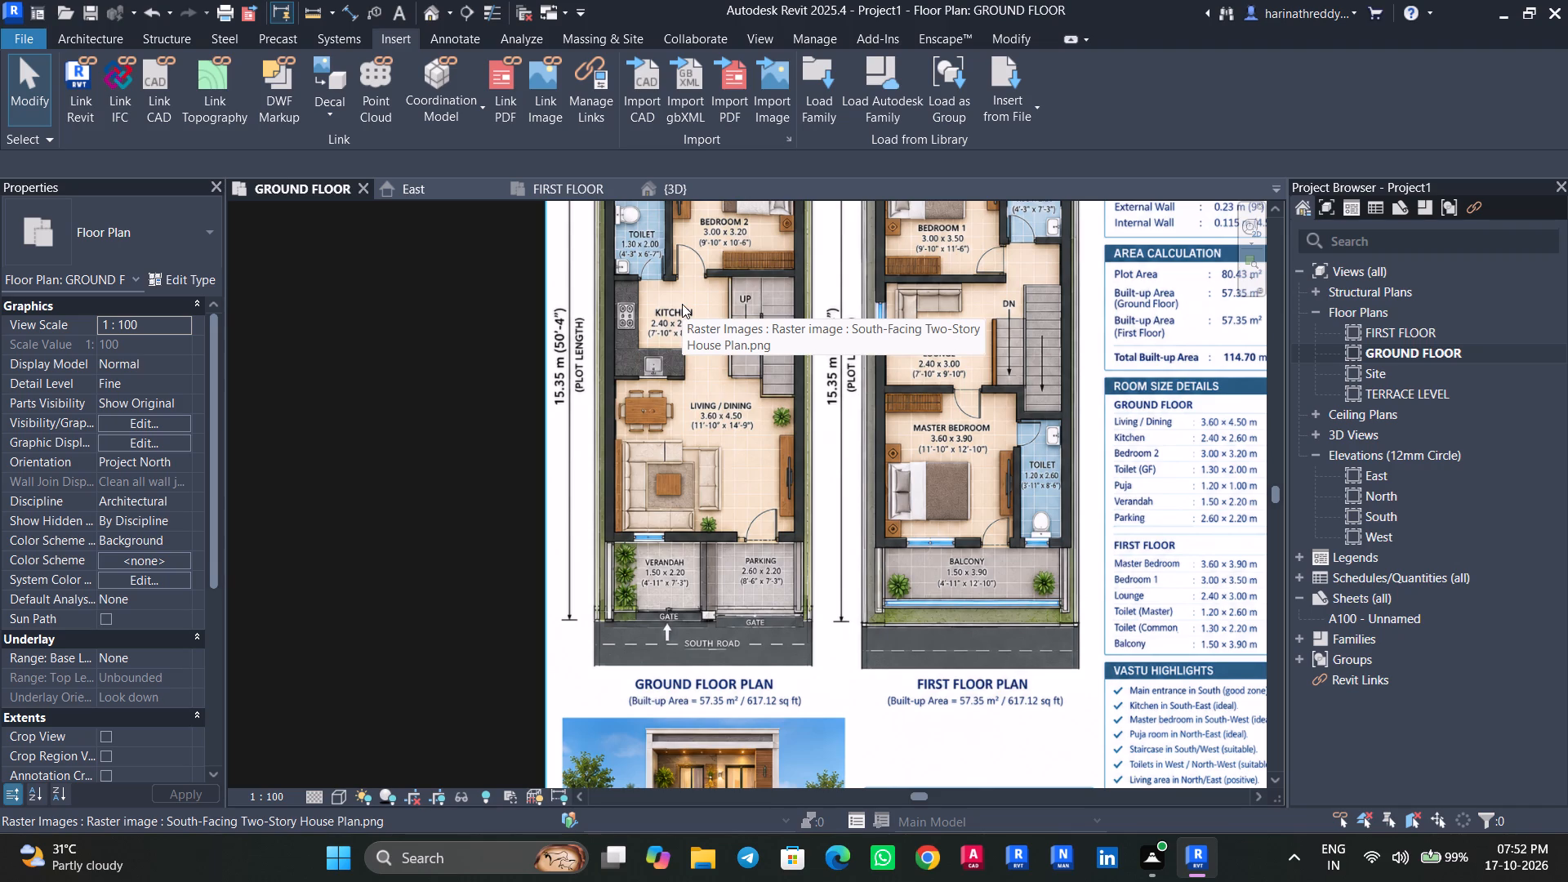
scroll(682, 304, down, 1)
middle_drag(710, 368, 742, 189)
scroll(775, 580, up, 5)
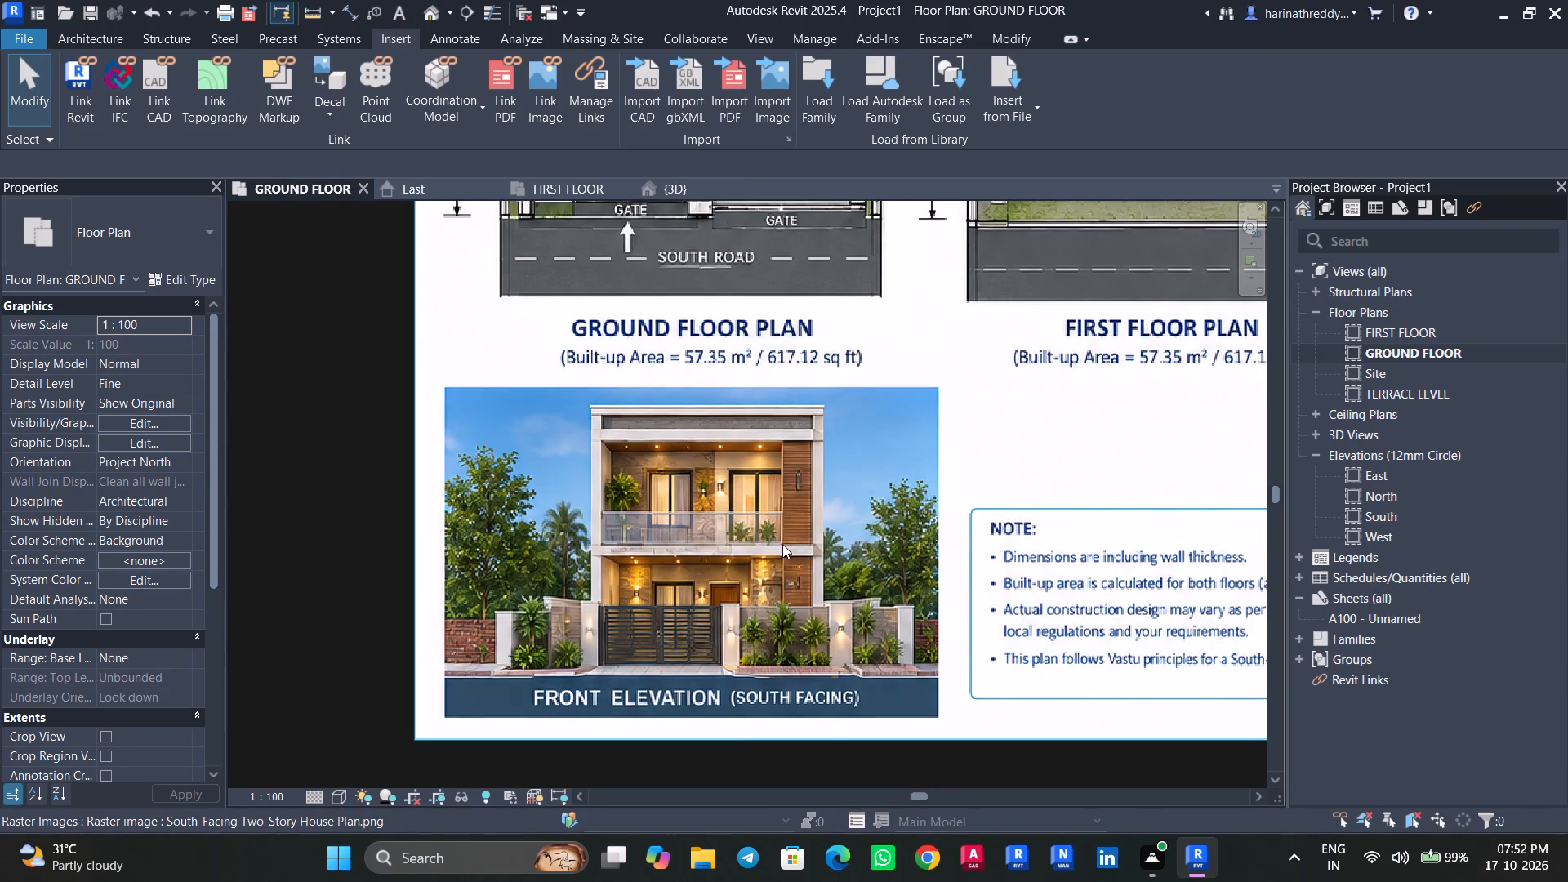
scroll(782, 541, down, 4)
middle_drag(795, 399, 737, 805)
middle_drag(766, 677, 749, 634)
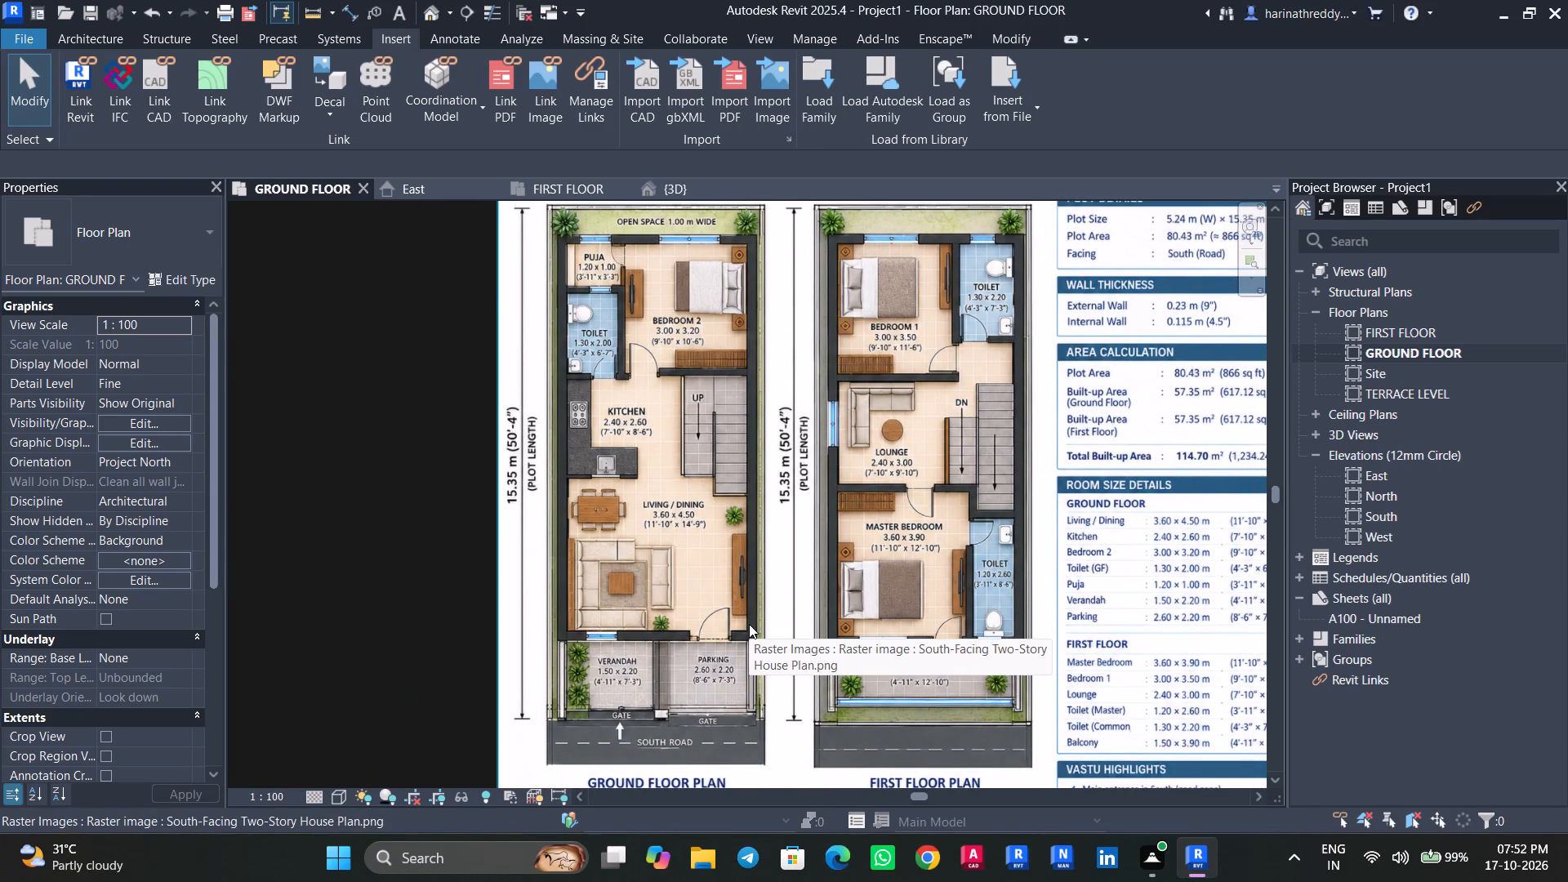
middle_drag(731, 315, 747, 329)
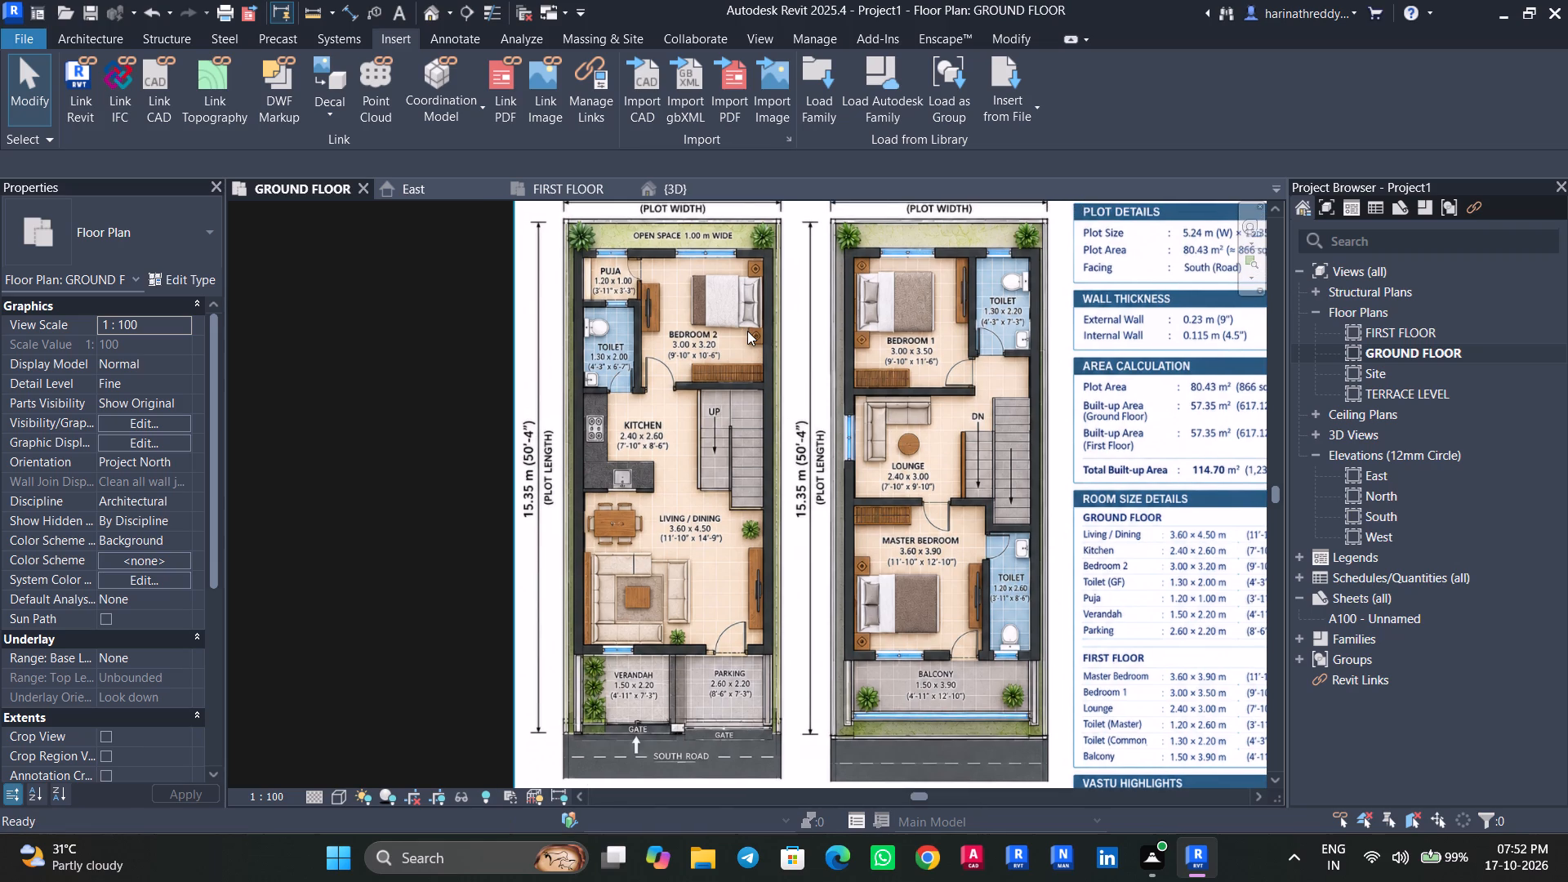
Set OUTTER WALL as the wall type for new walls.
text(WA)
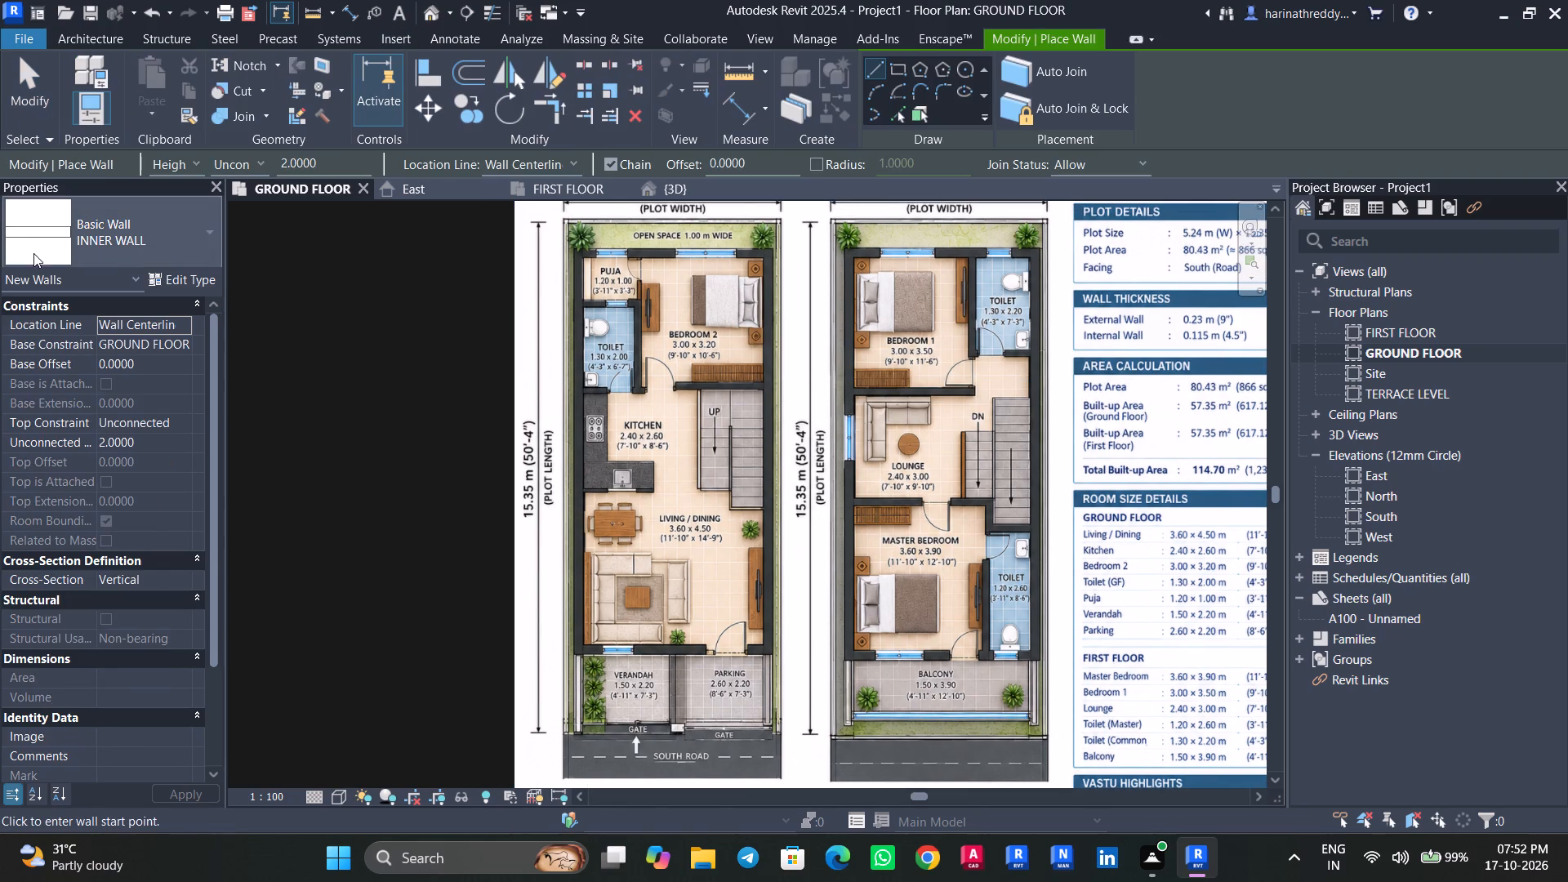
click(33, 253)
click(105, 366)
scroll(694, 272, up, 4)
middle_drag(644, 255, 672, 372)
key(Escape)
key(Escape)
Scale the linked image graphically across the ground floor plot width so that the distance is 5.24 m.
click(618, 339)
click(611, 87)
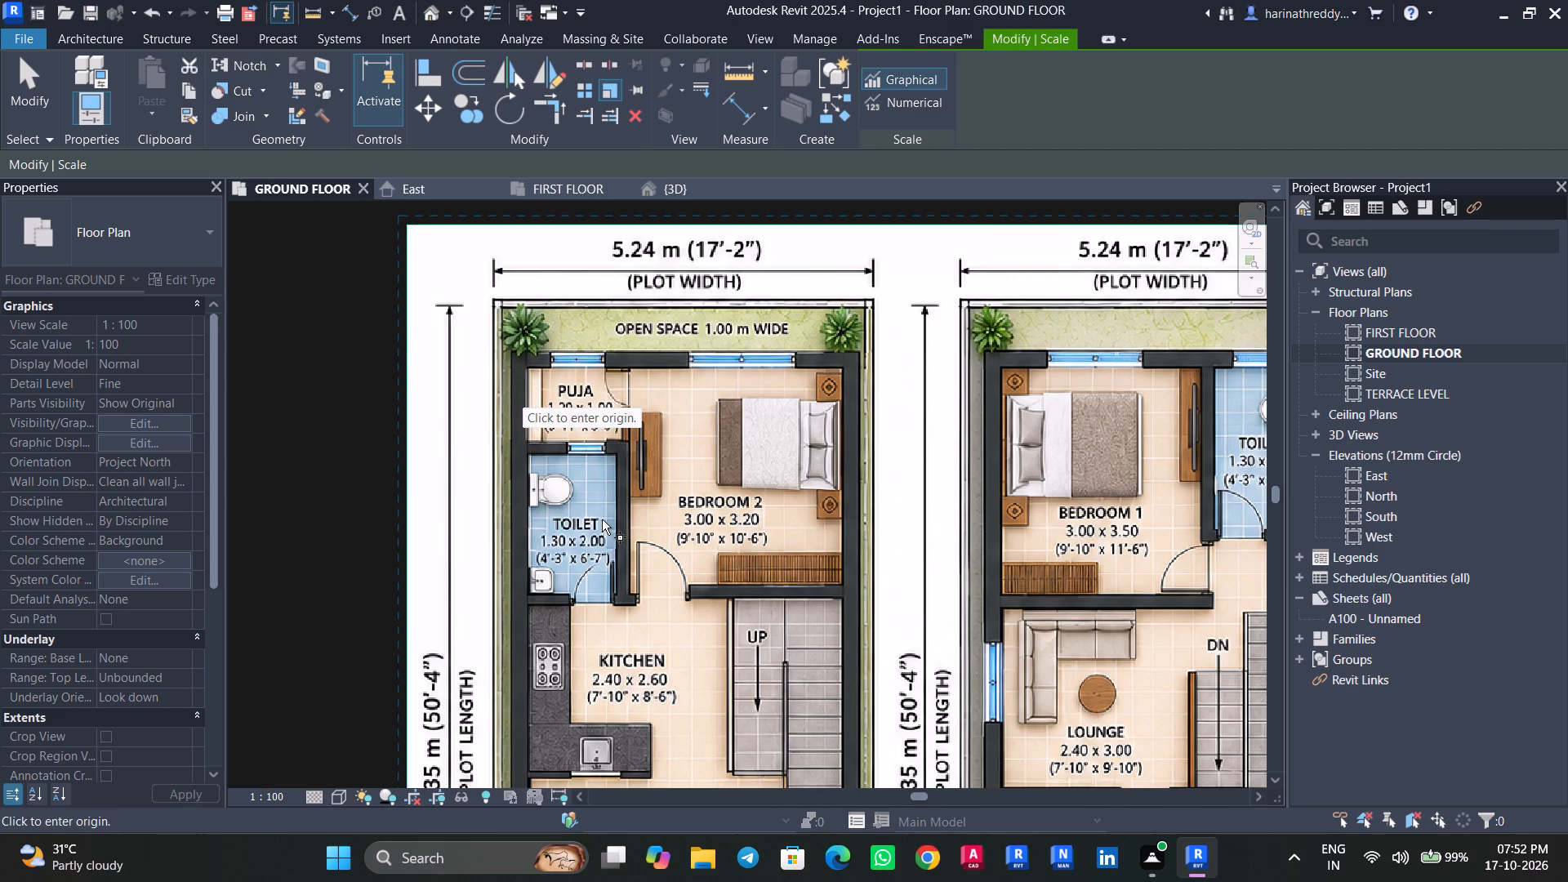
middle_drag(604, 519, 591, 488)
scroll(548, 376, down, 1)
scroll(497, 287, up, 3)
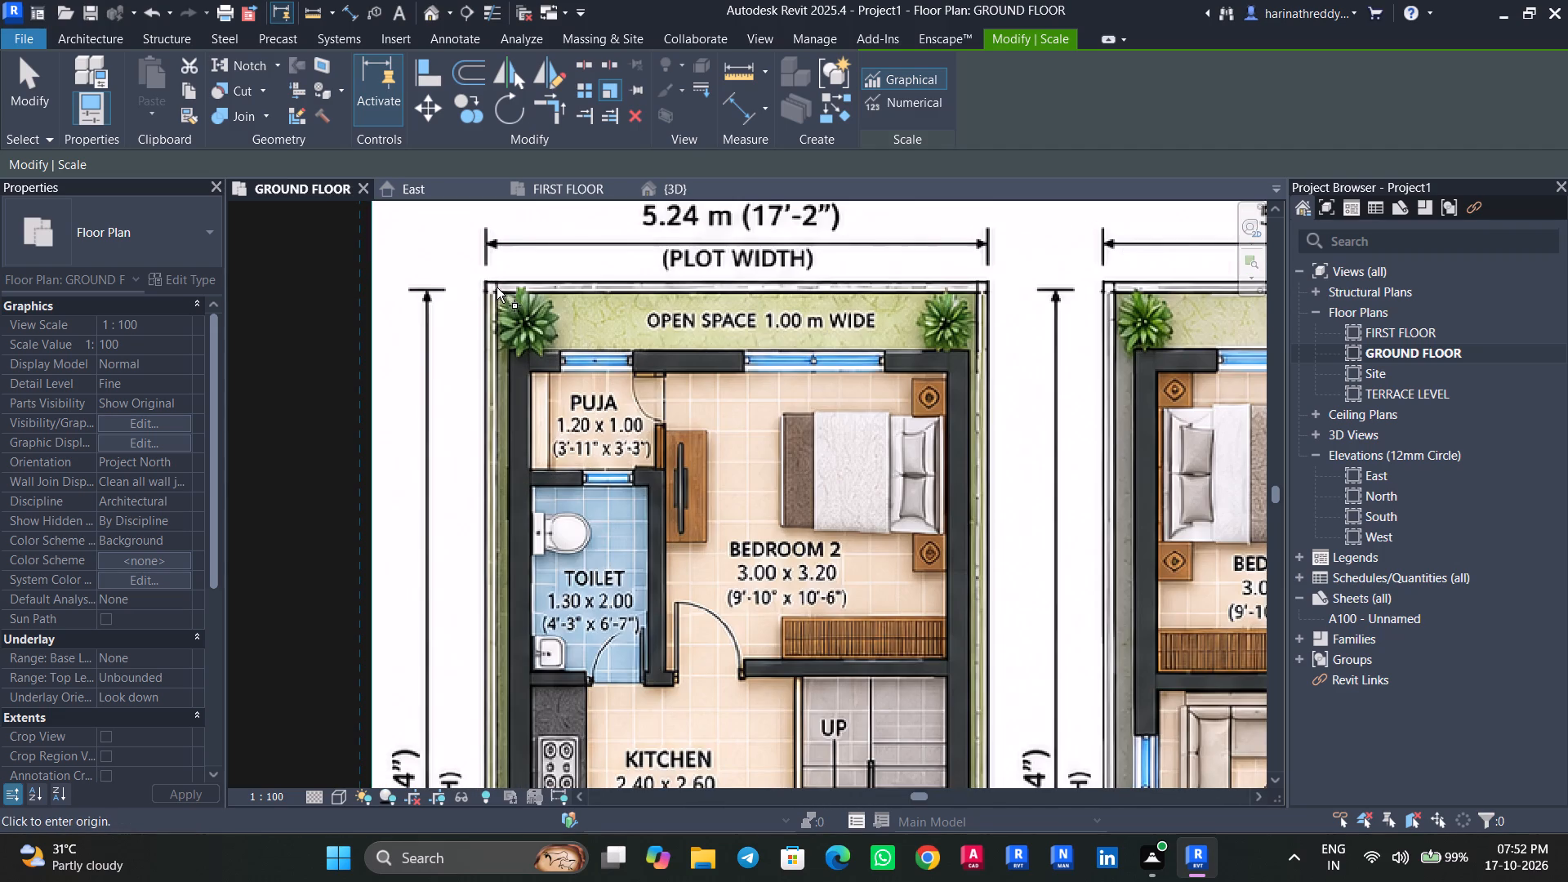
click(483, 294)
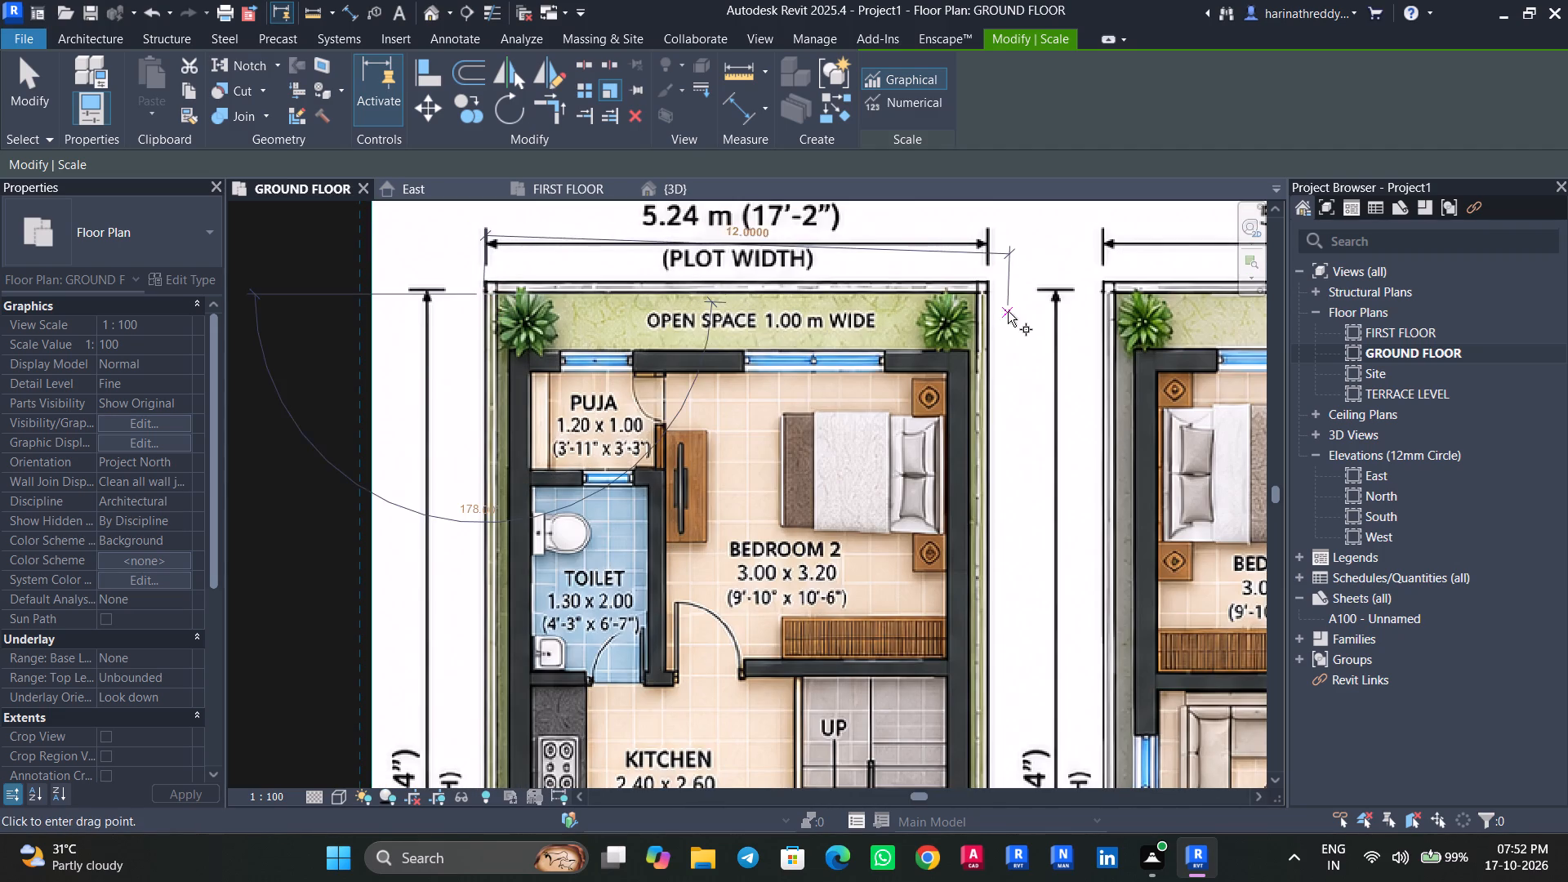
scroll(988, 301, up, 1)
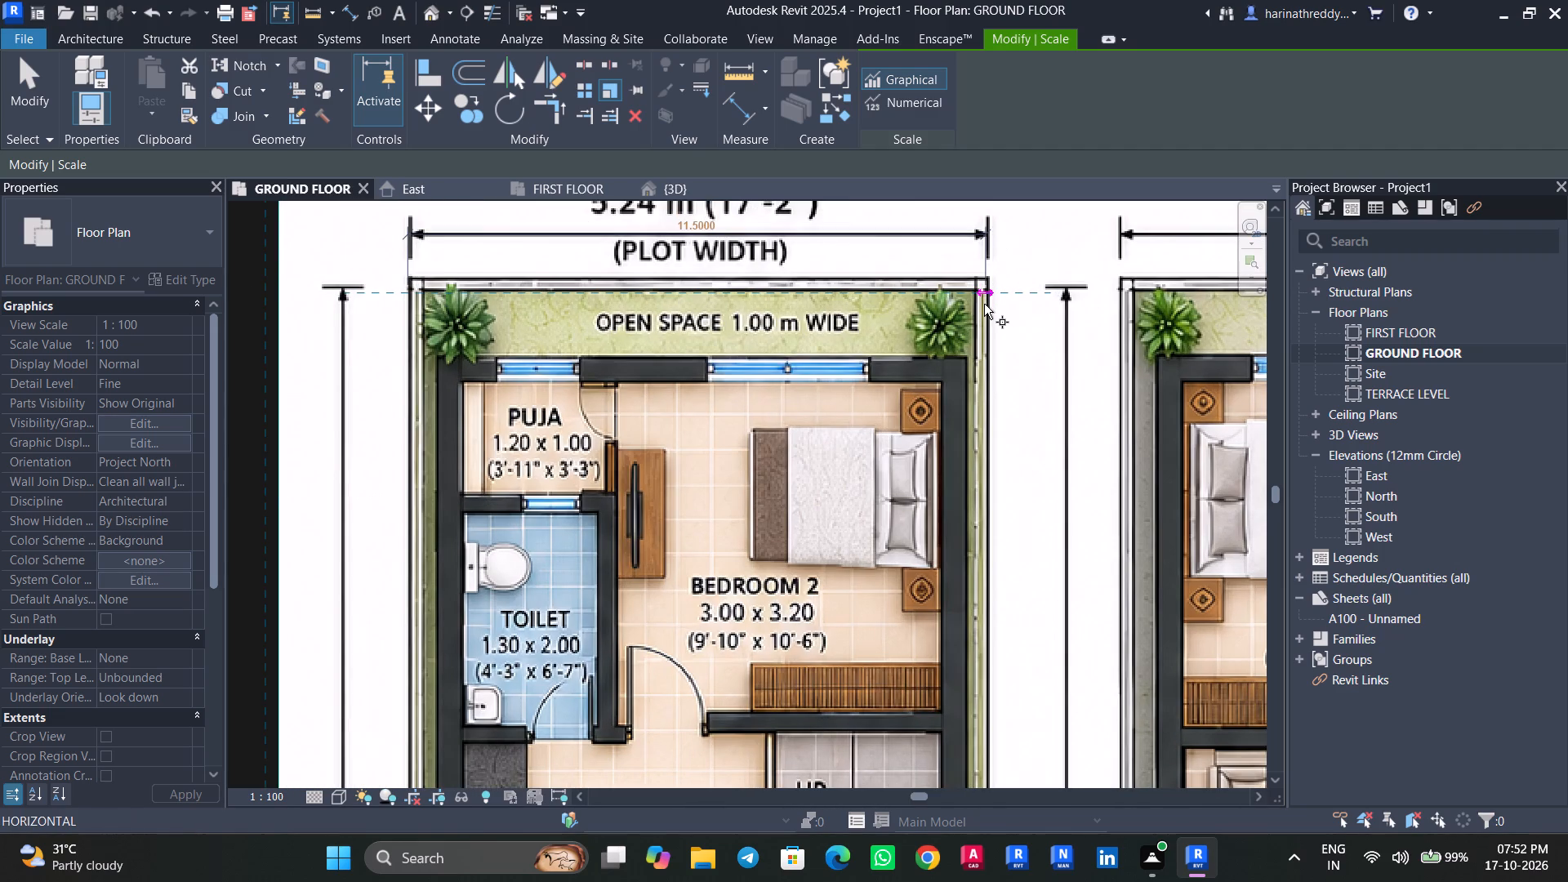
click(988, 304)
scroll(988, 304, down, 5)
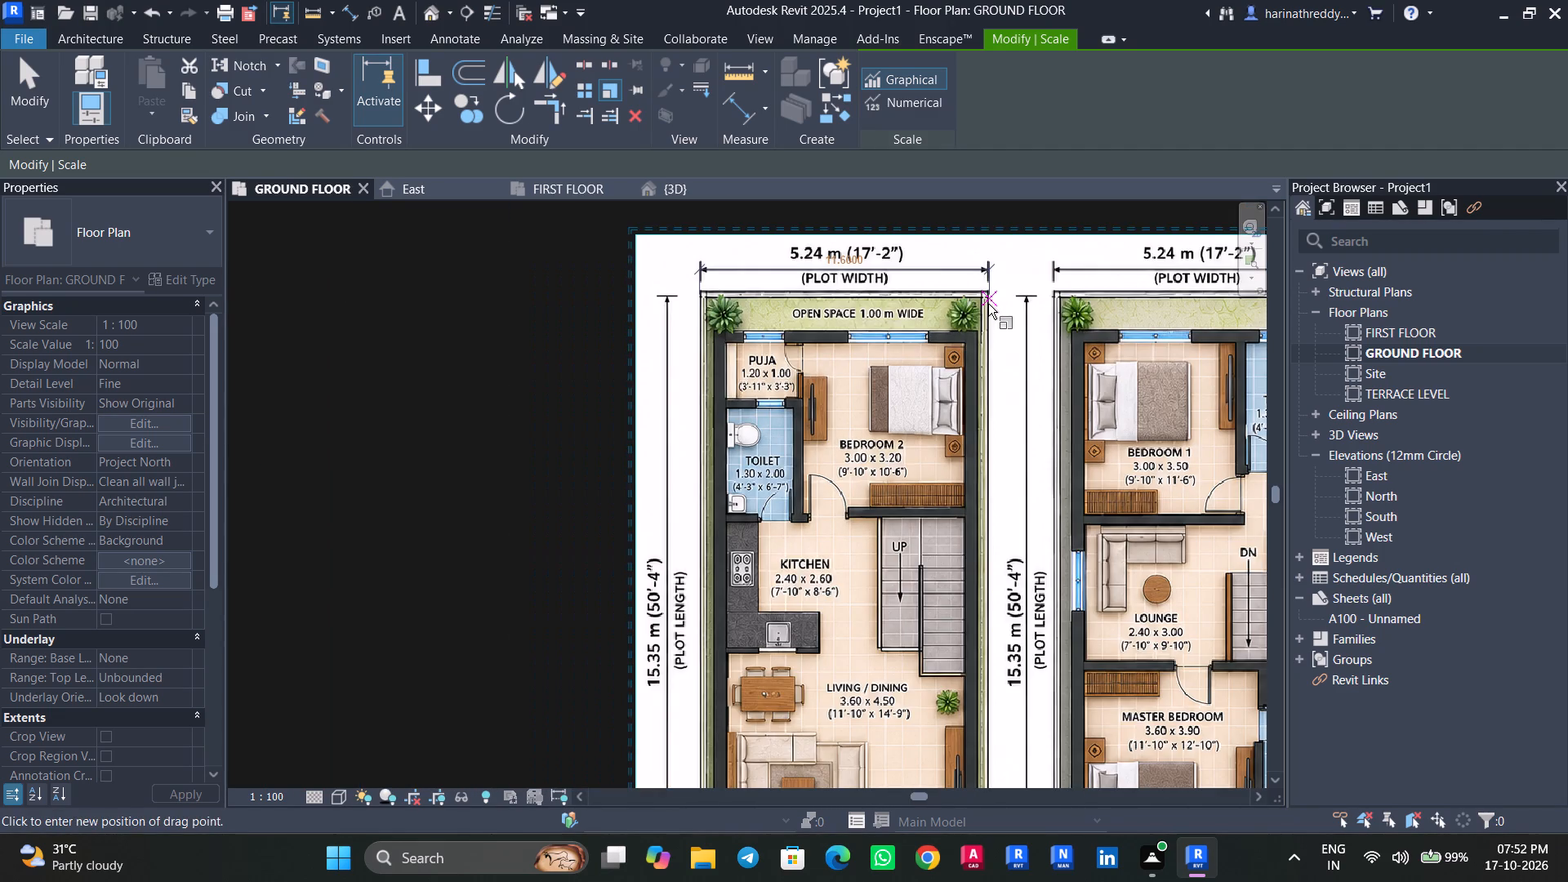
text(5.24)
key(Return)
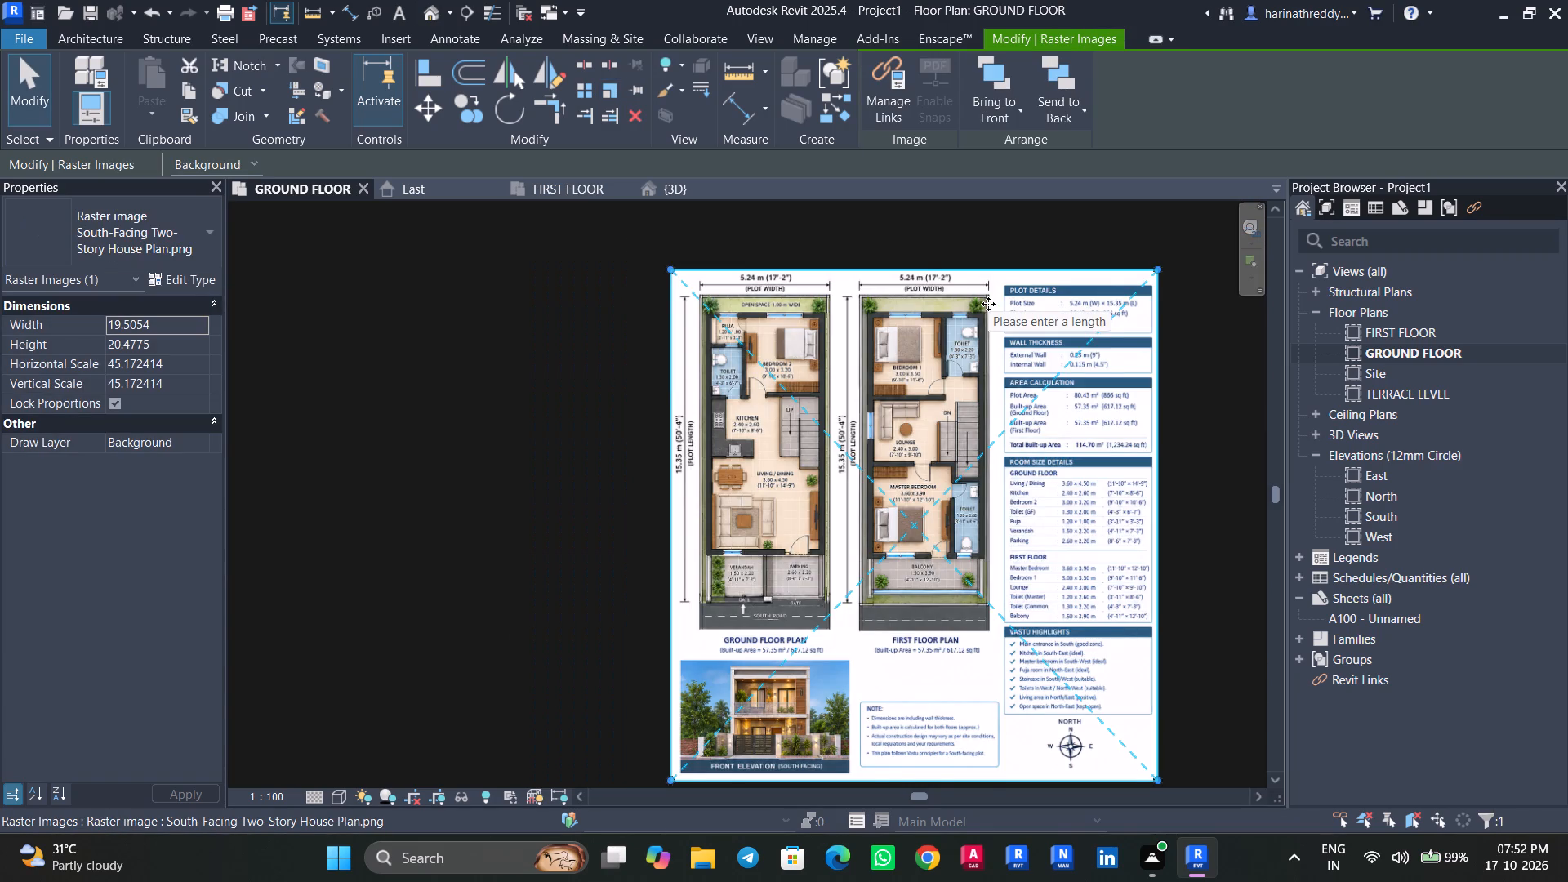
Scale the linked image graphically along the ground floor plot length, from rear boundary to gate line, so that the distance is 15.35 m.
click(607, 85)
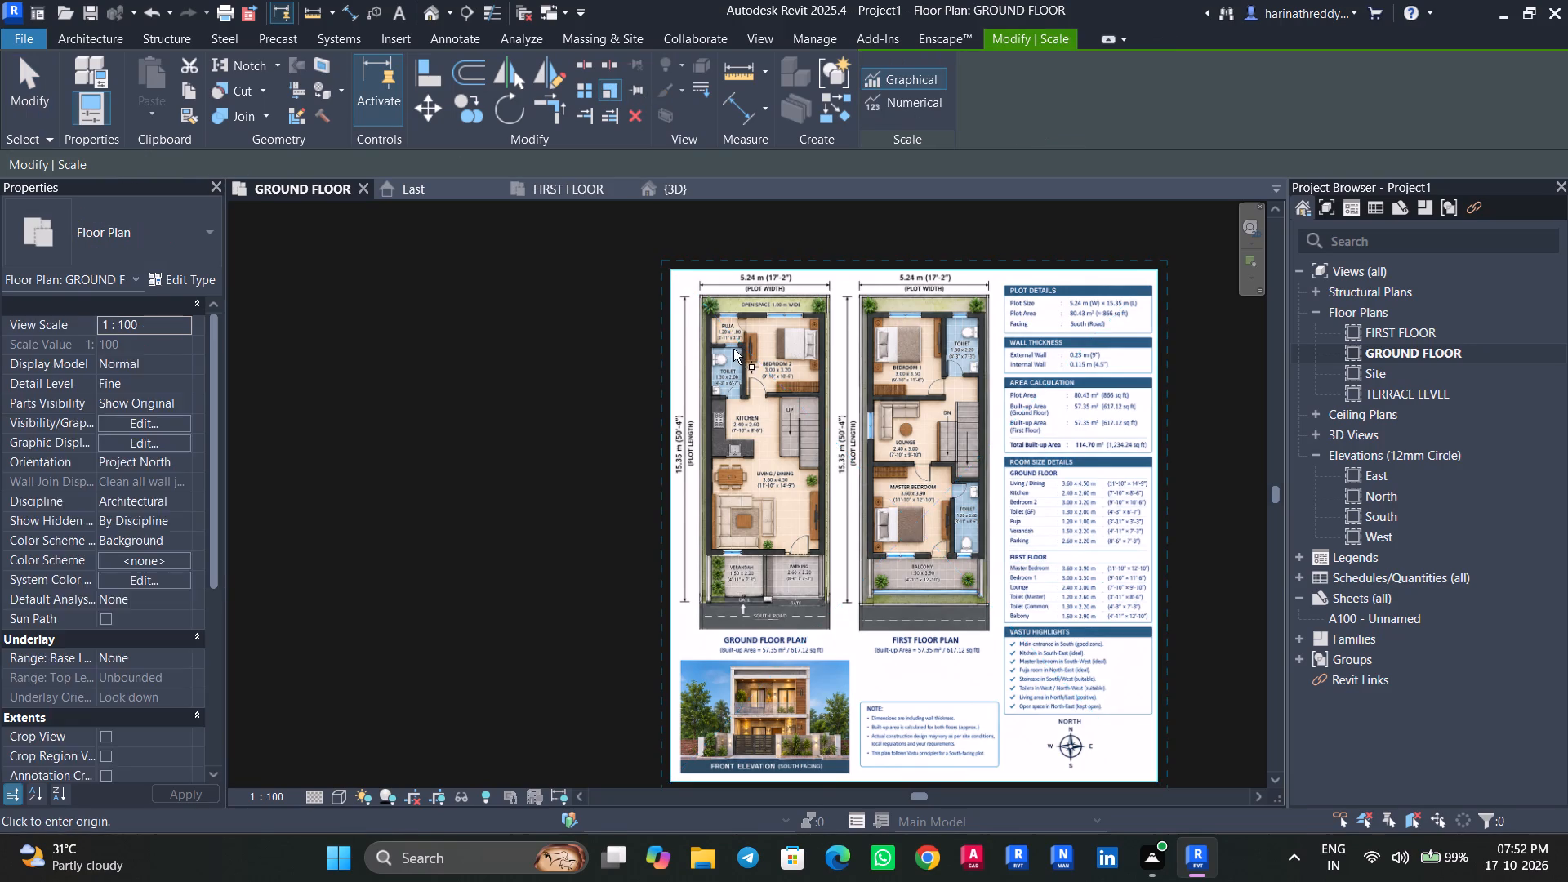
scroll(720, 318, up, 8)
click(686, 252)
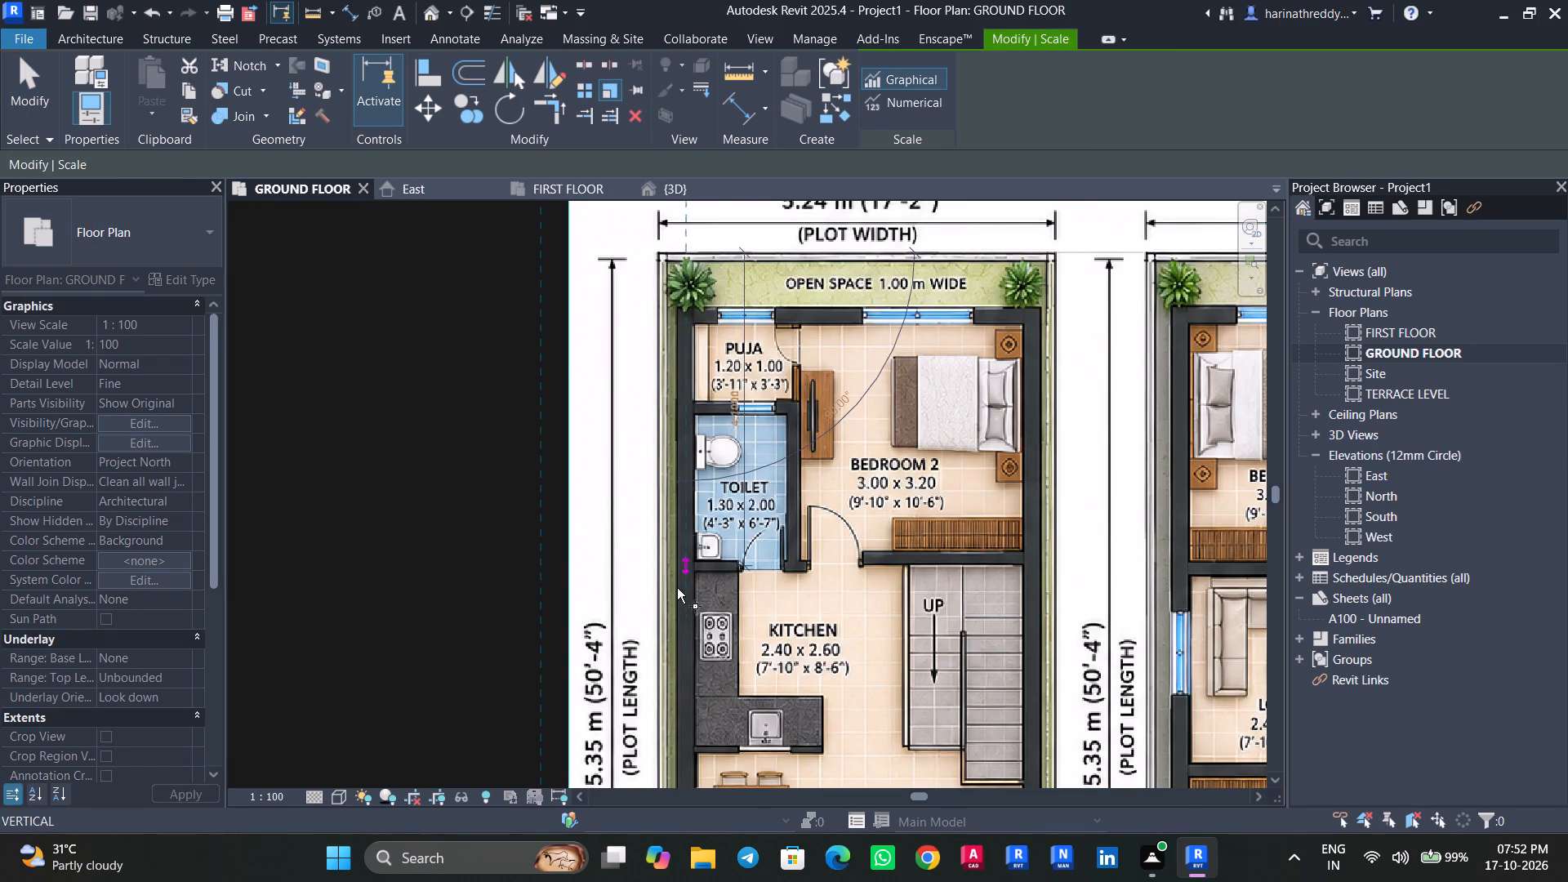
middle_drag(681, 618, 712, 275)
middle_drag(732, 646, 729, 341)
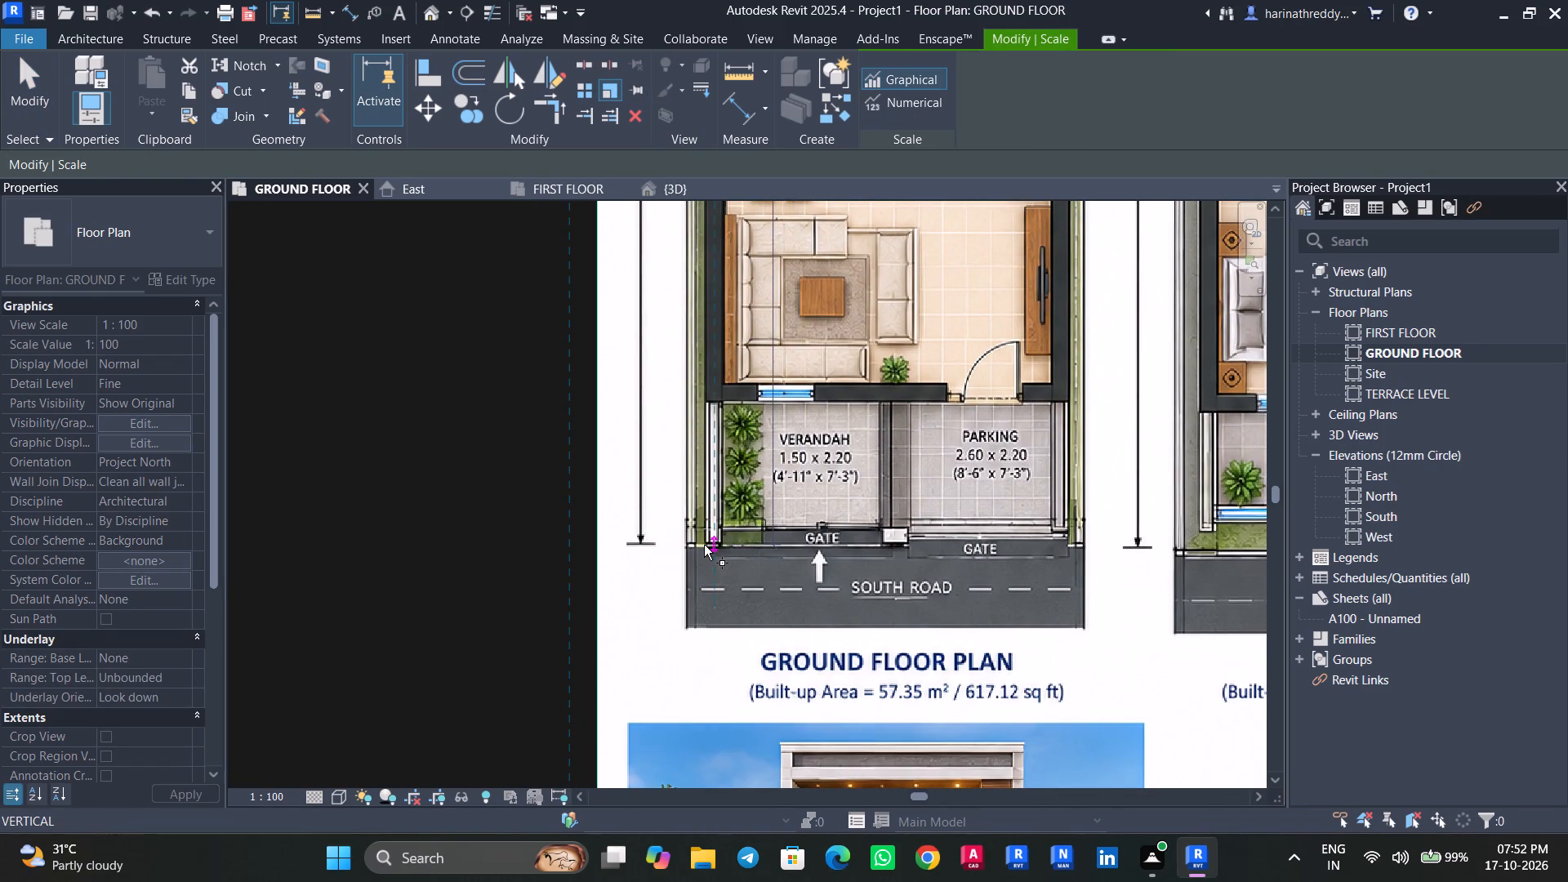
scroll(704, 545, up, 5)
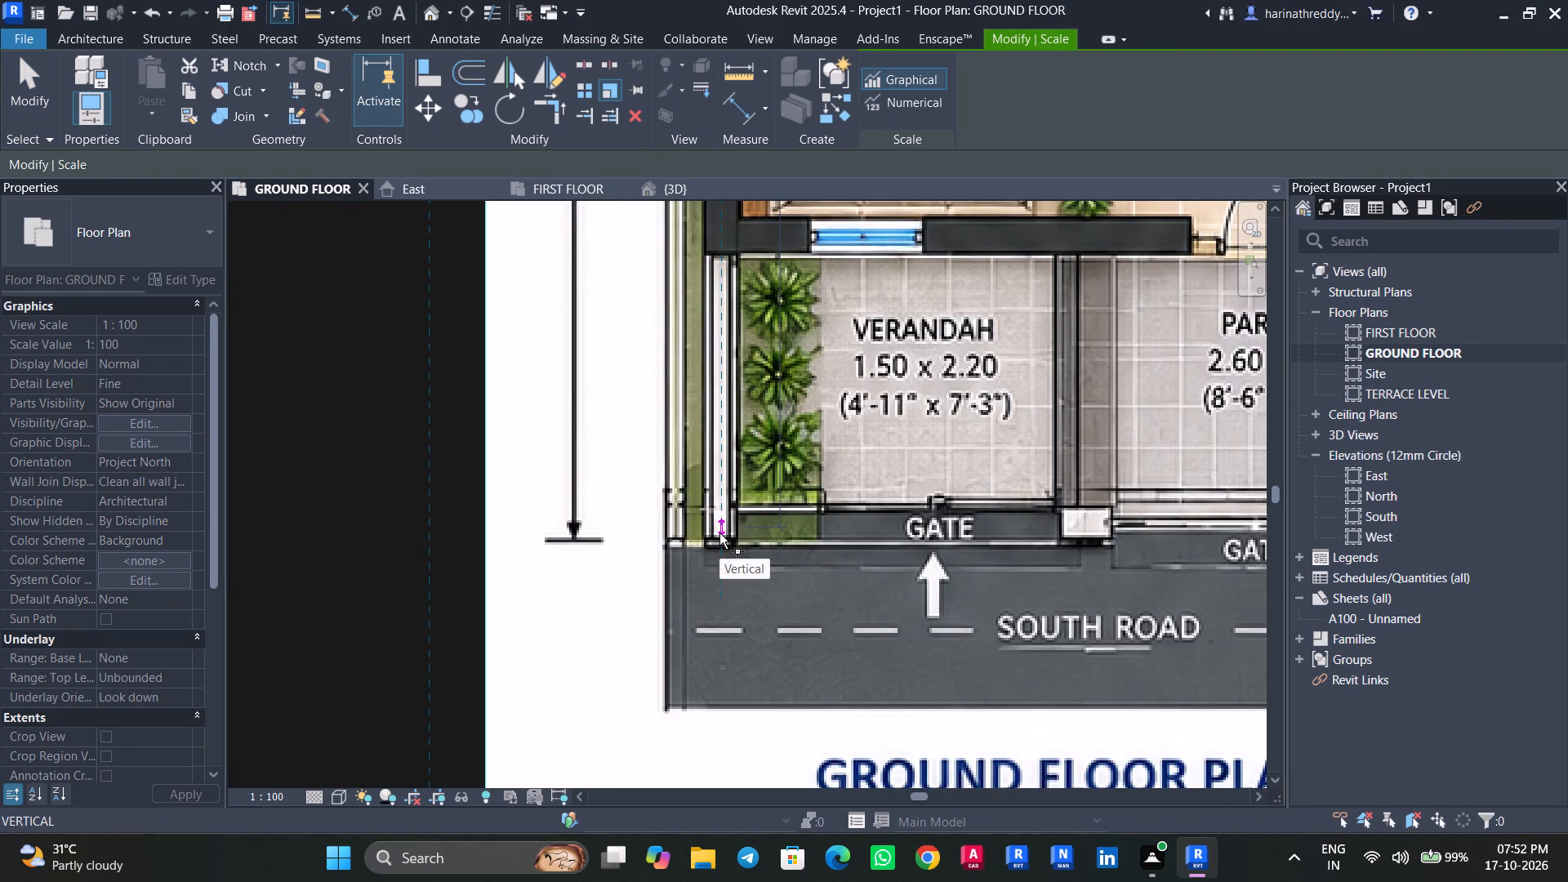
click(719, 537)
scroll(720, 537, down, 10)
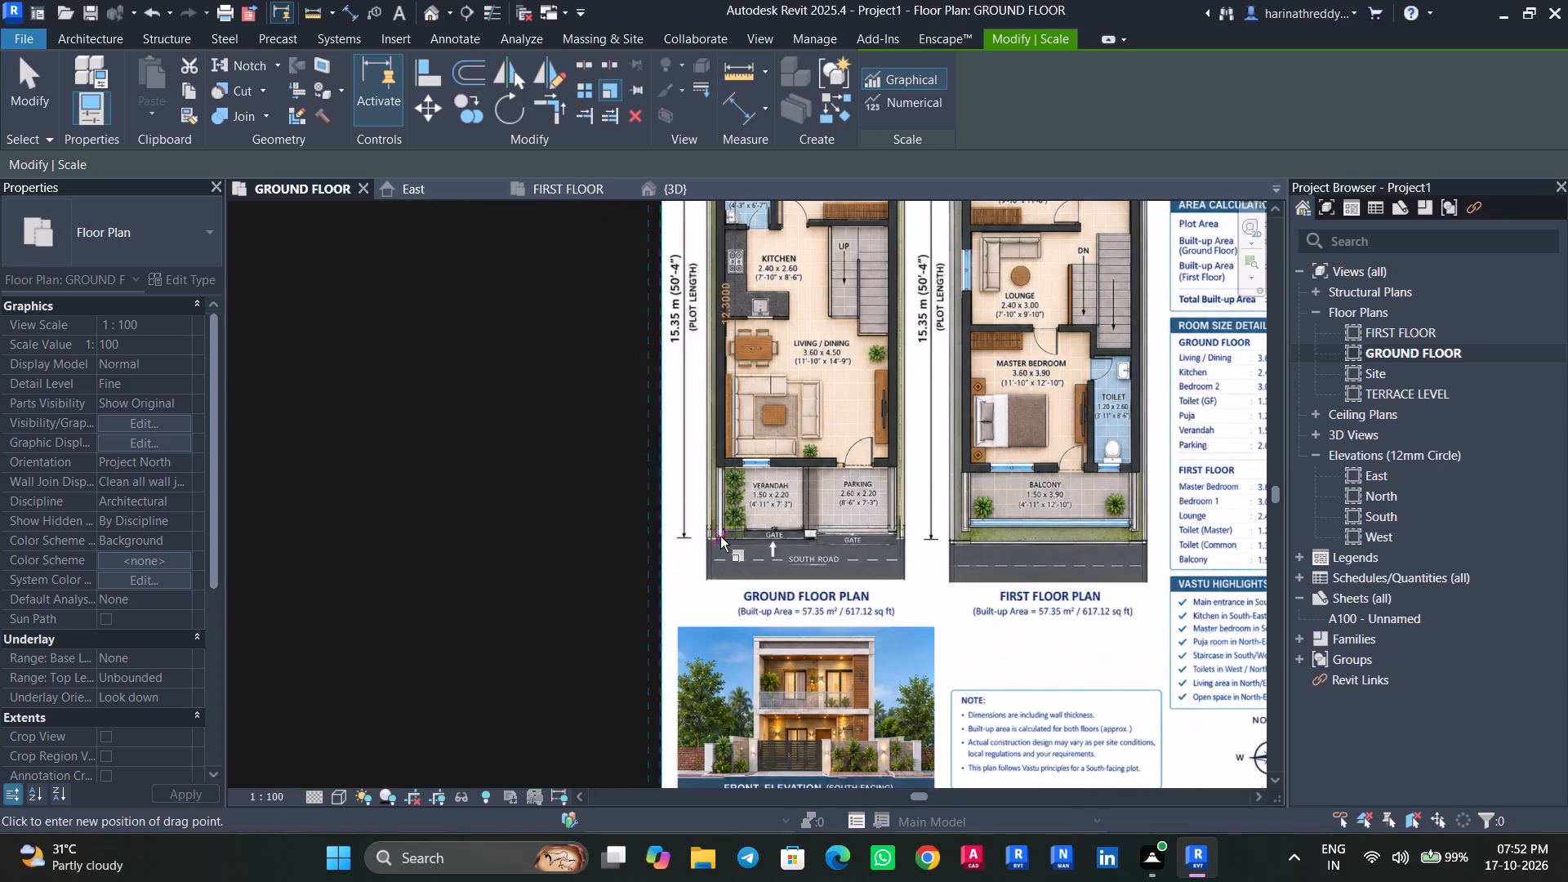
scroll(720, 537, down, 1)
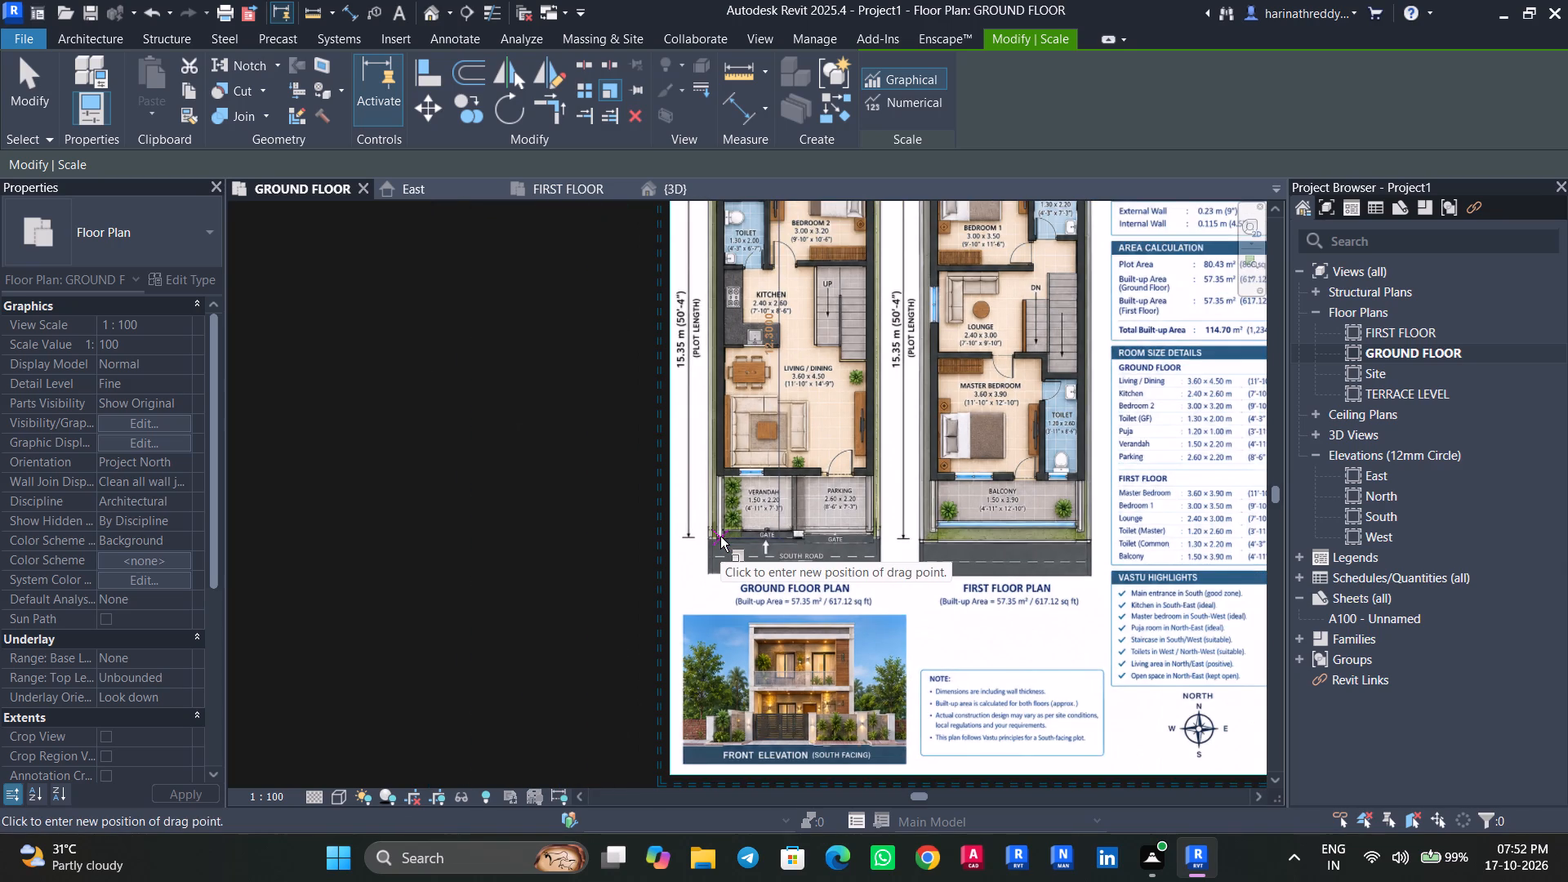
text(15.)
text(35)
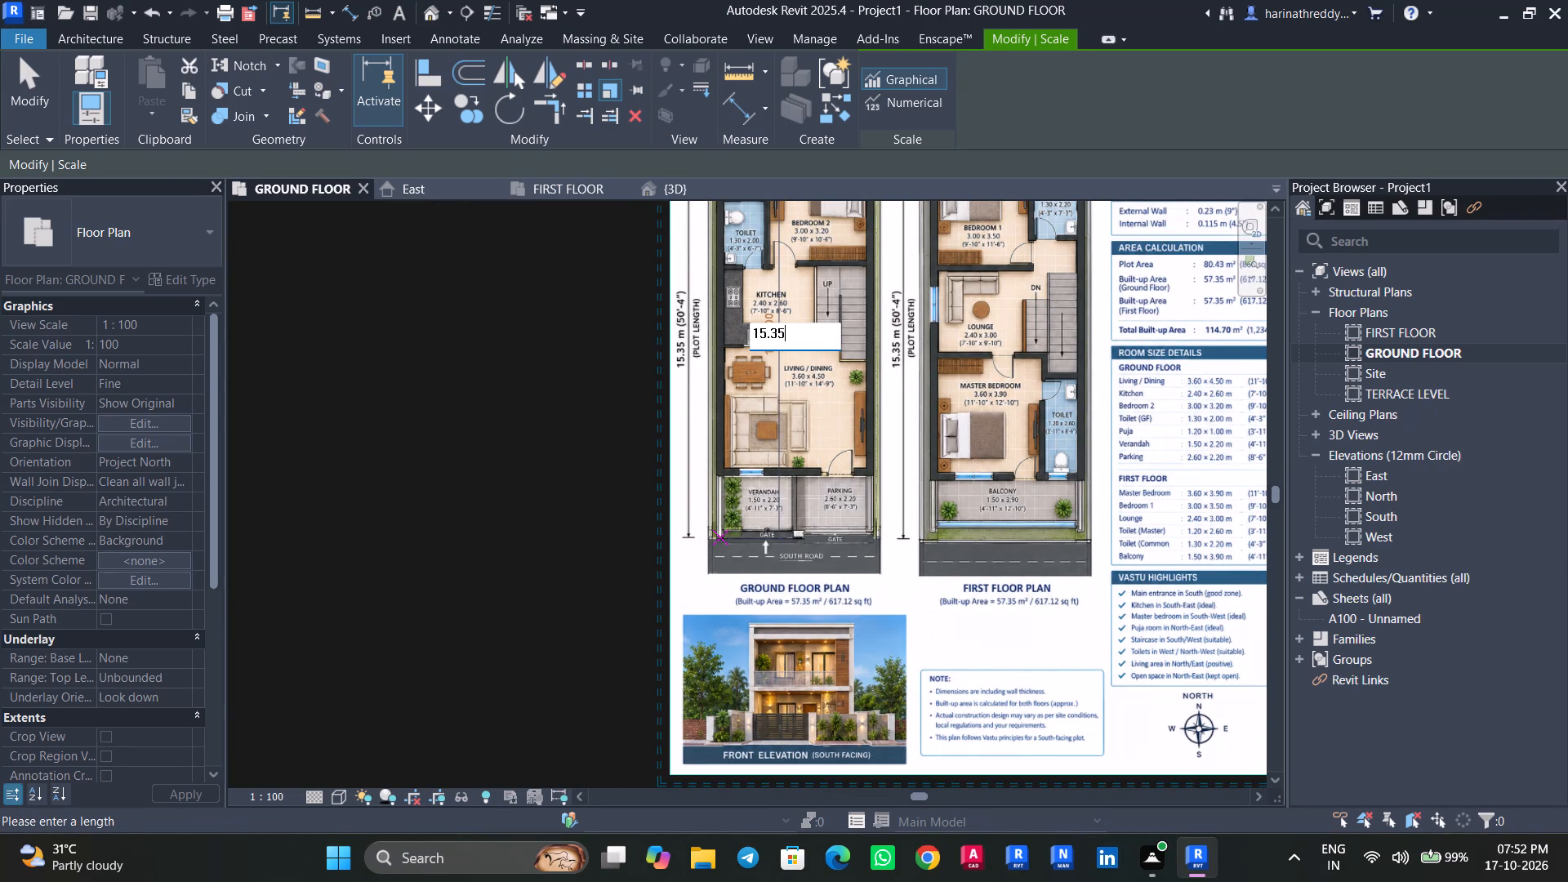
key(Return)
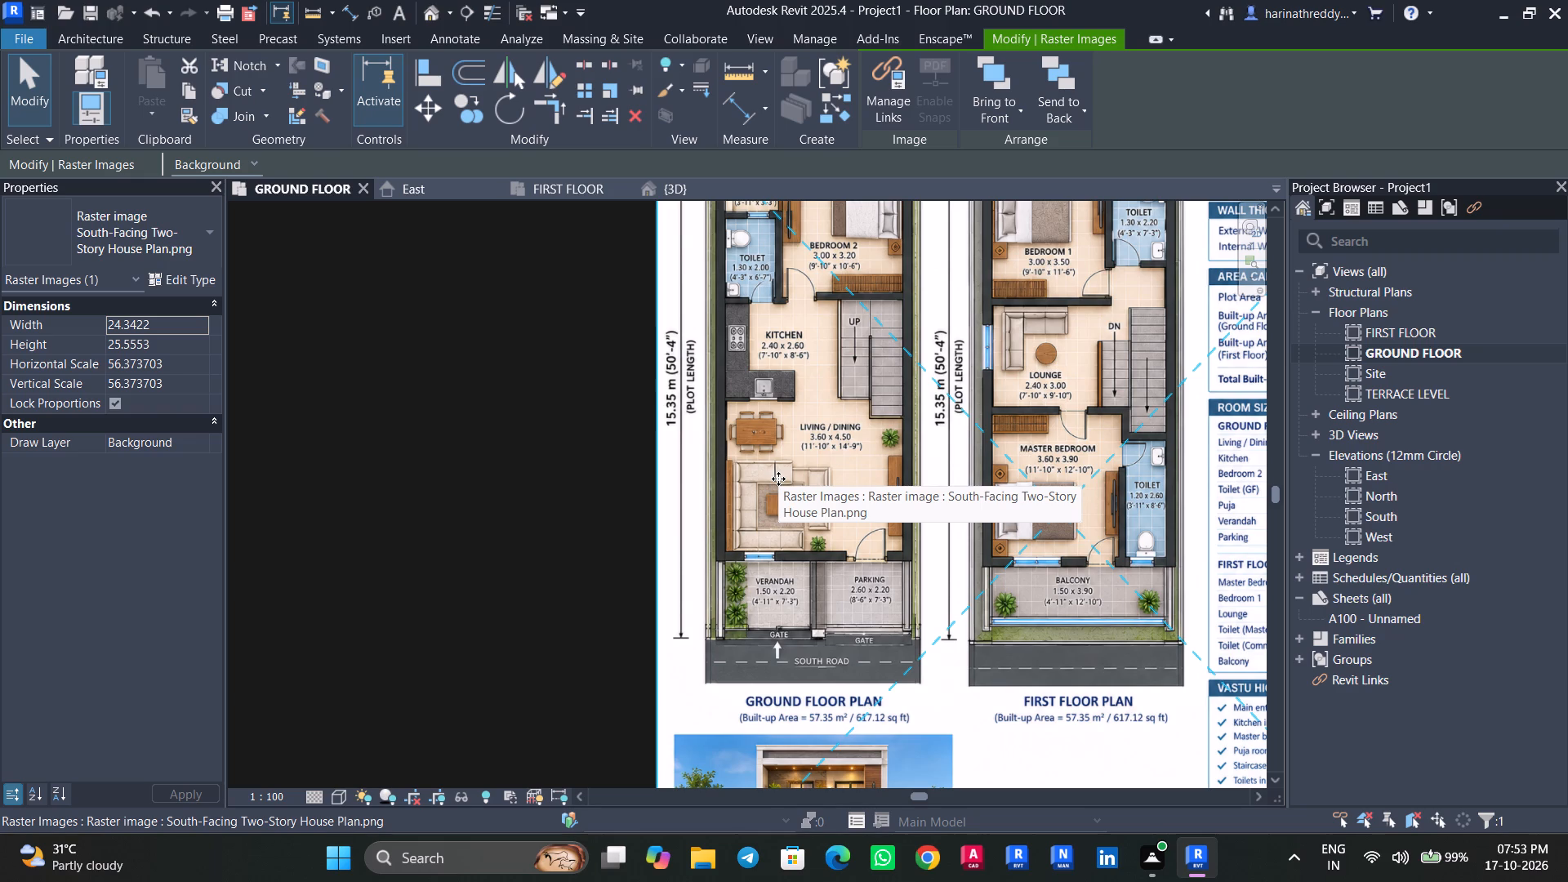
Draw a straight OUTTER WALL over the ground floor's rear wall behind the puja room and Bedroom 2, between its outer corners.
scroll(868, 411, down, 4)
middle_drag(875, 431, 889, 532)
scroll(862, 466, up, 3)
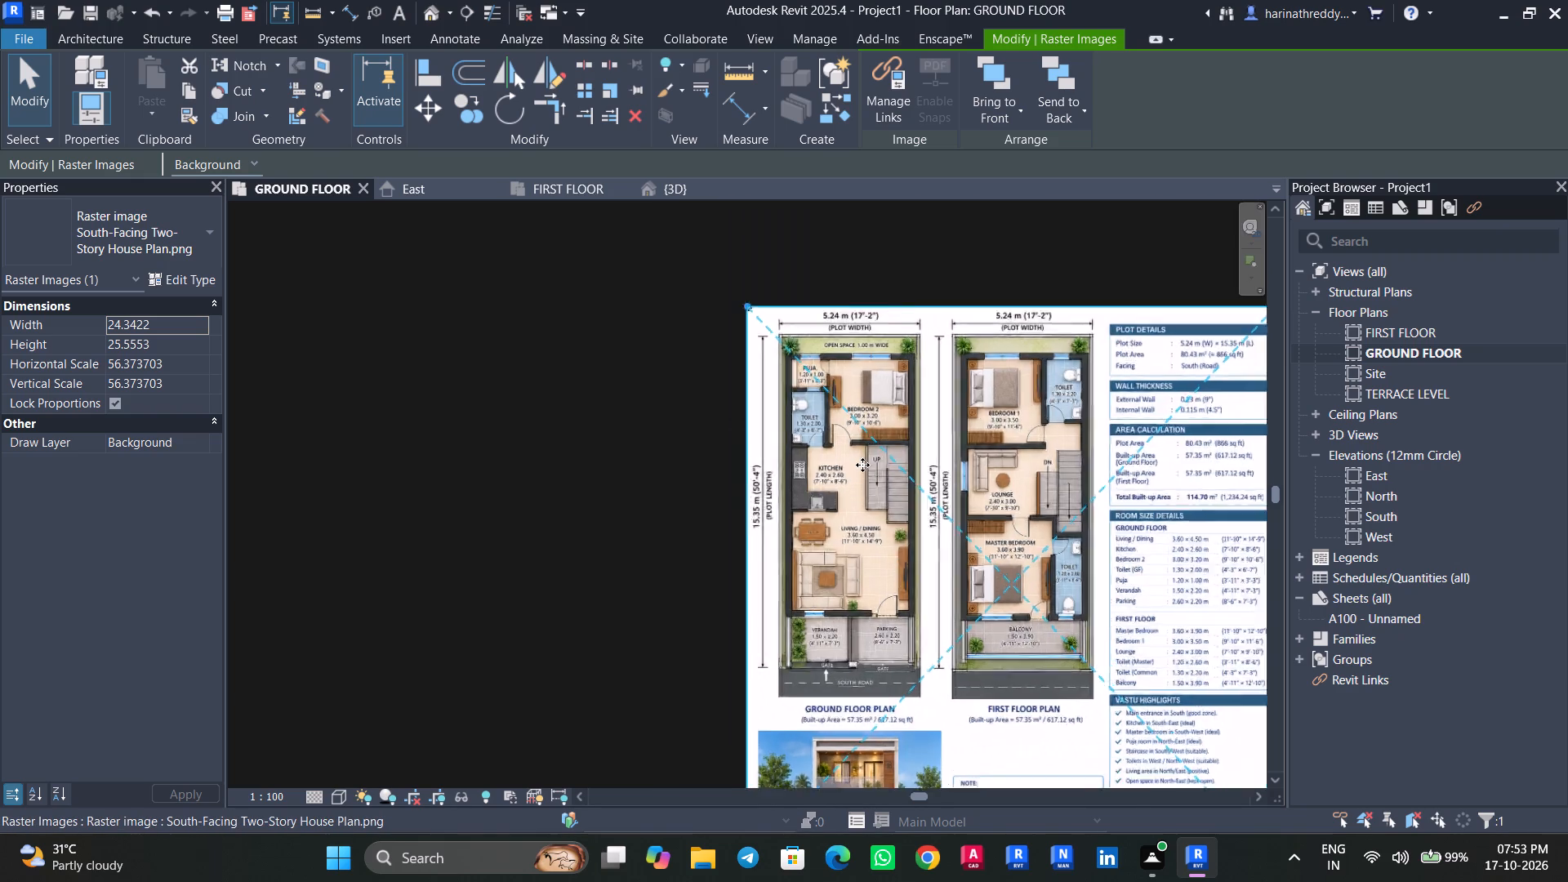
scroll(862, 465, up, 3)
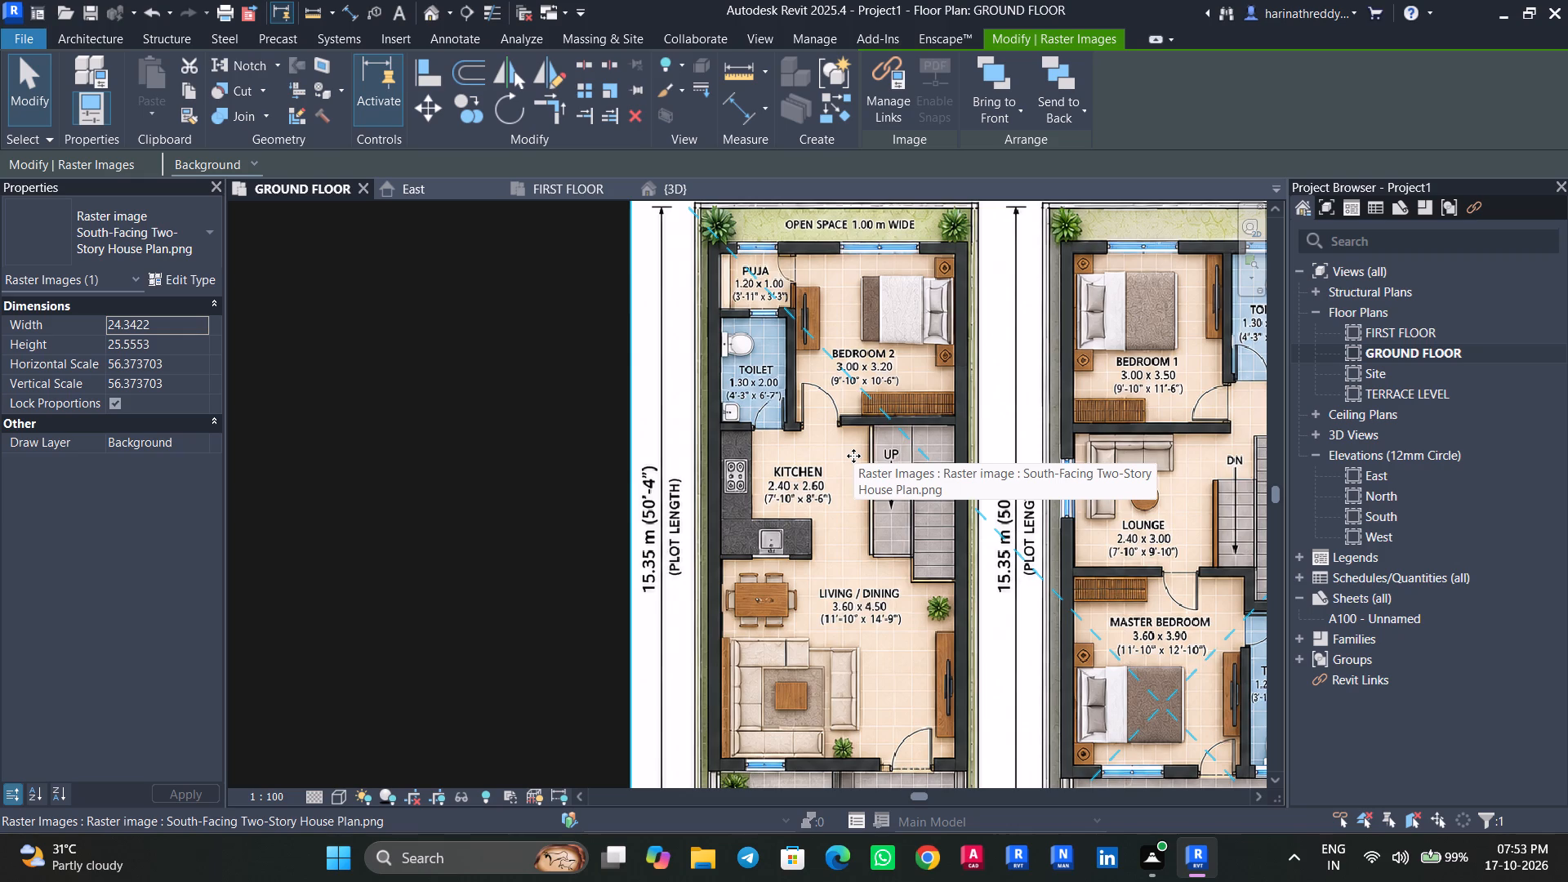
text(WA)
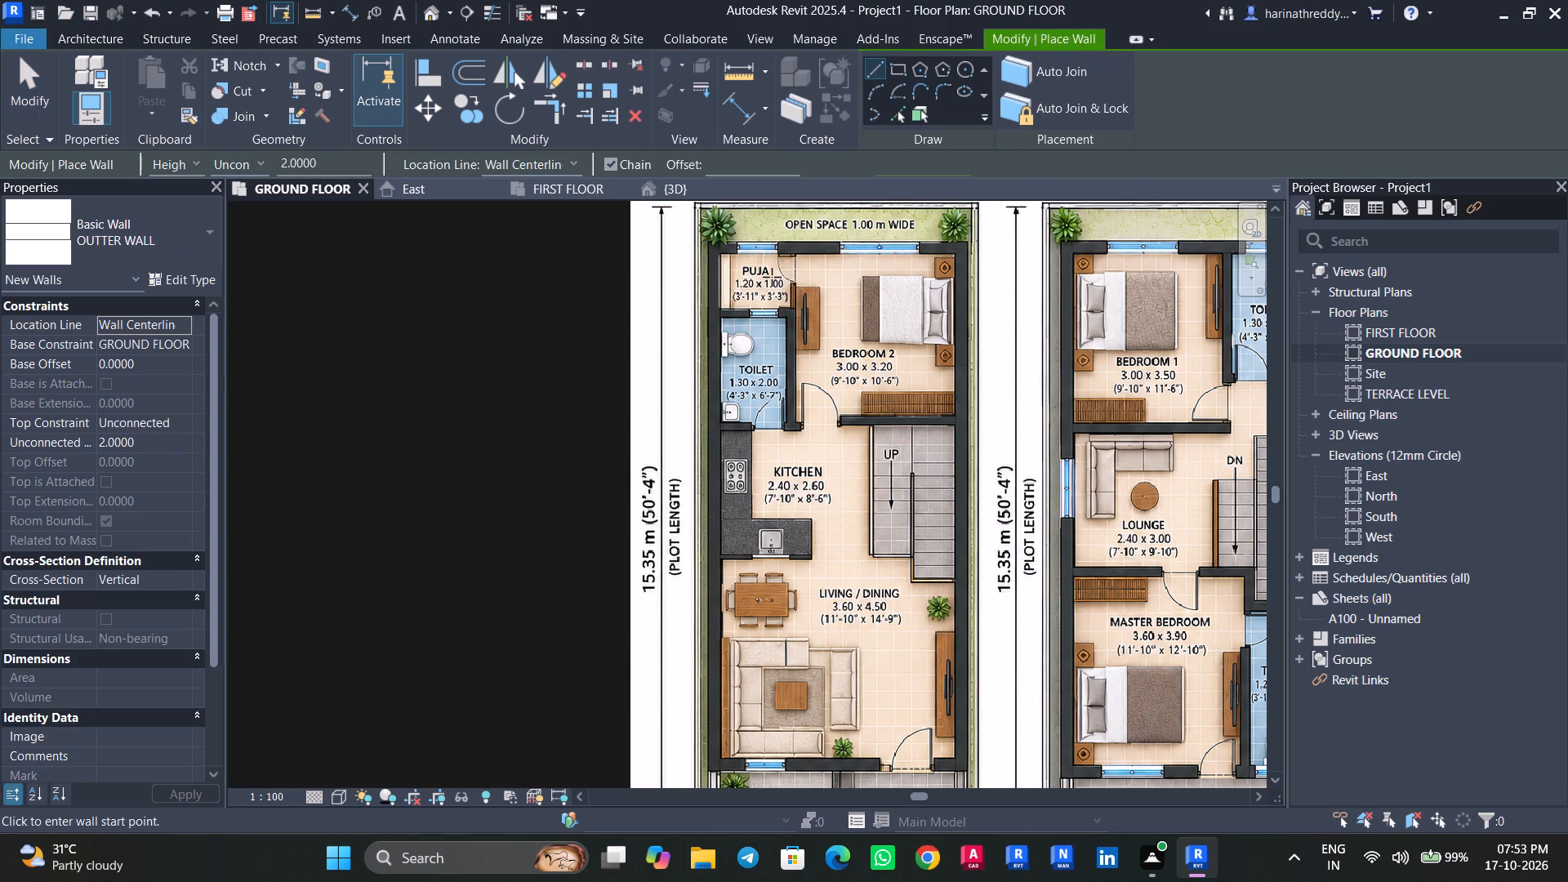
scroll(753, 245, up, 4)
middle_drag(753, 246, 733, 299)
scroll(702, 320, up, 3)
middle_drag(685, 301, 644, 339)
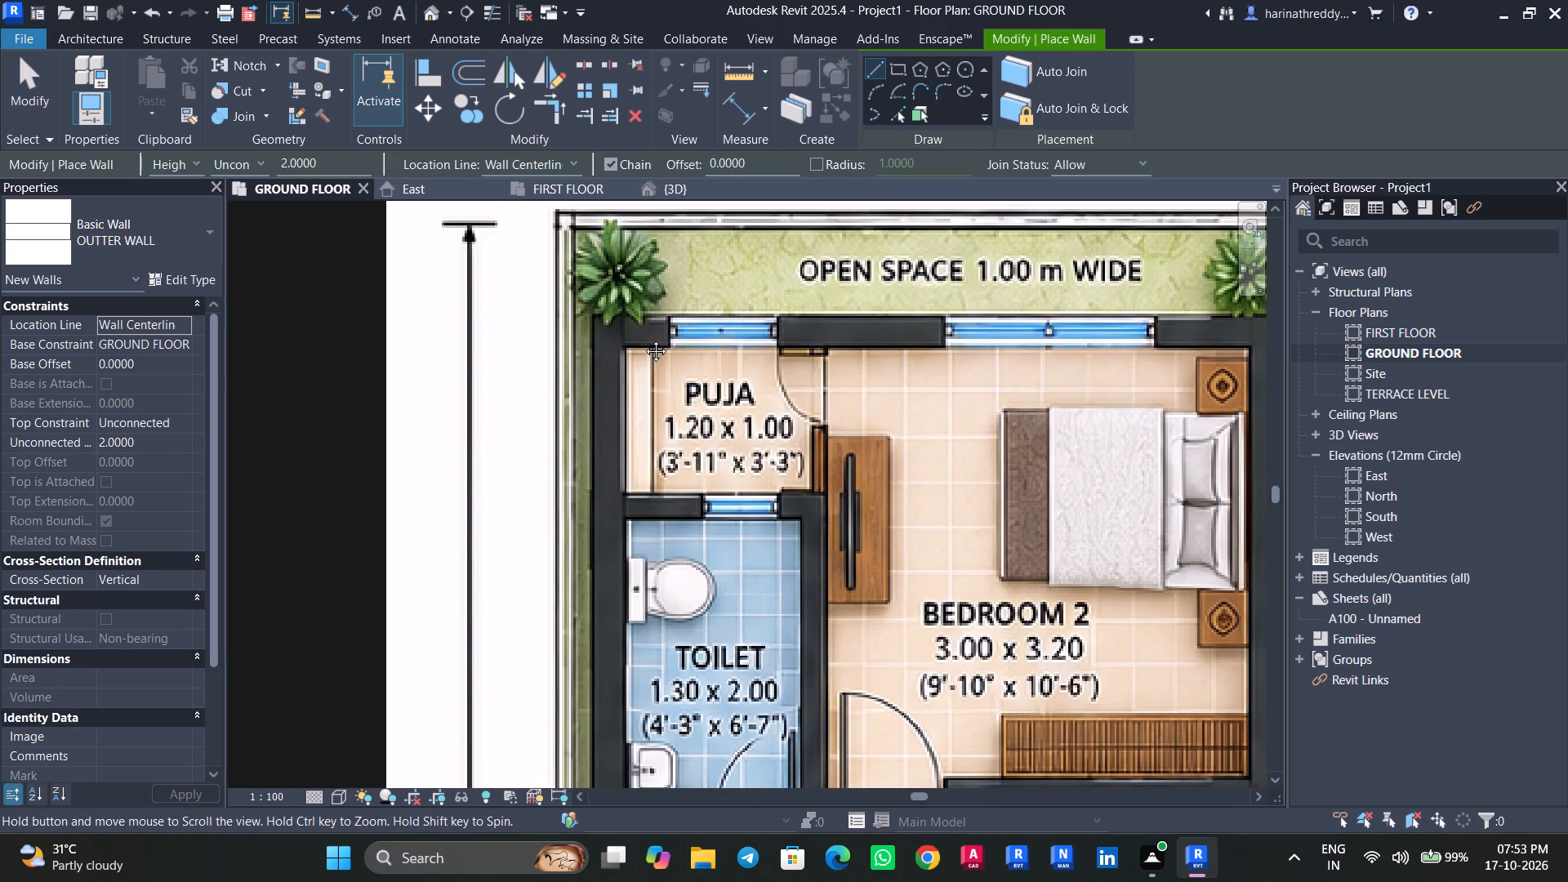
middle_drag(644, 339, 640, 339)
click(605, 329)
middle_drag(1070, 324, 806, 294)
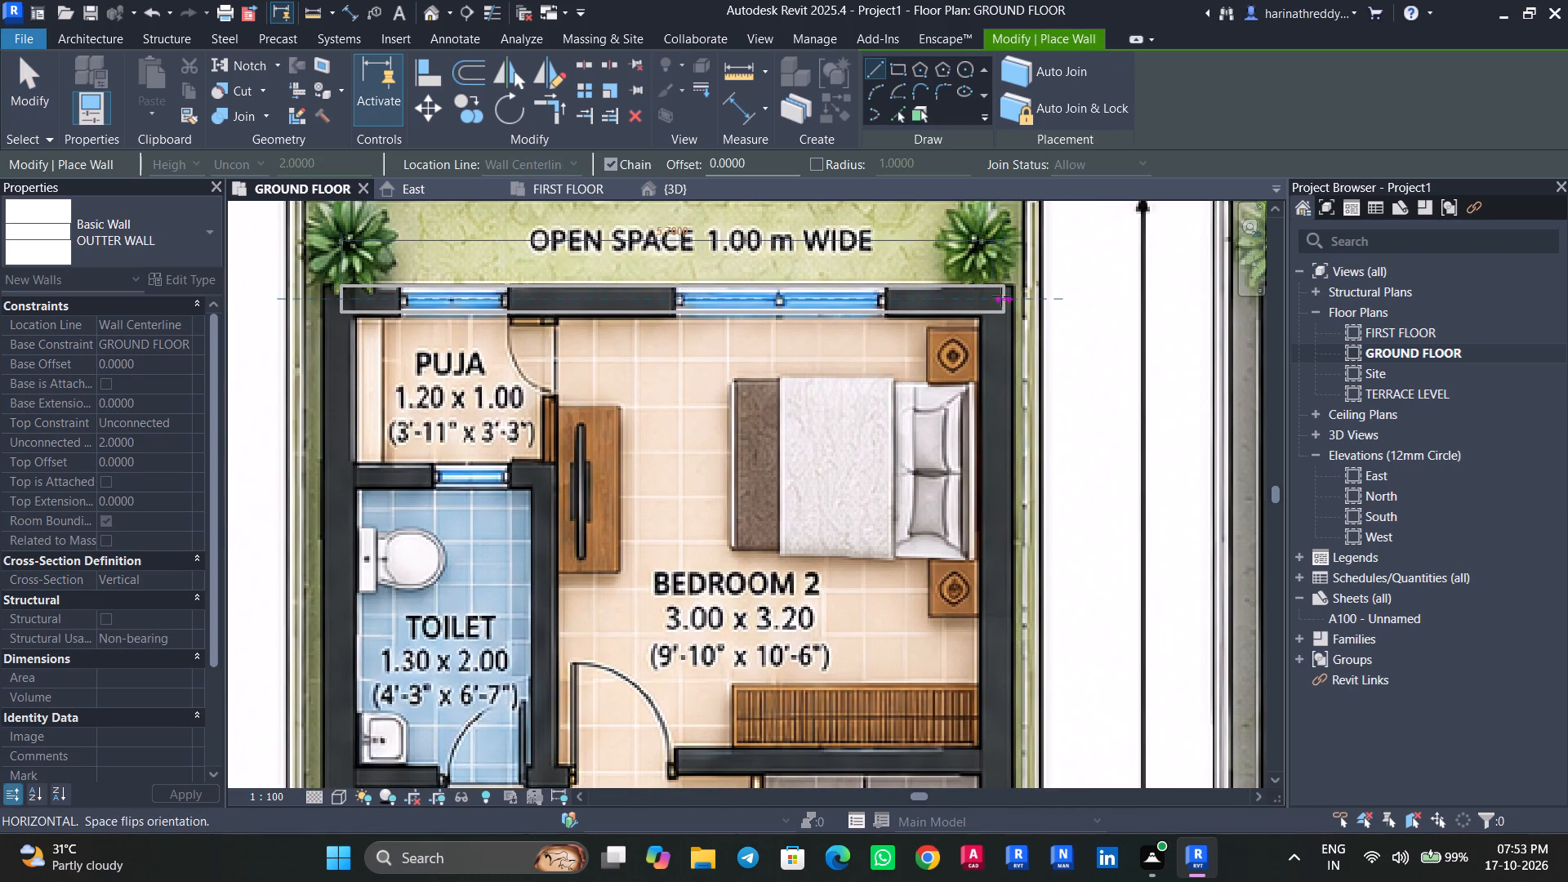
click(1001, 296)
scroll(1000, 470, down, 3)
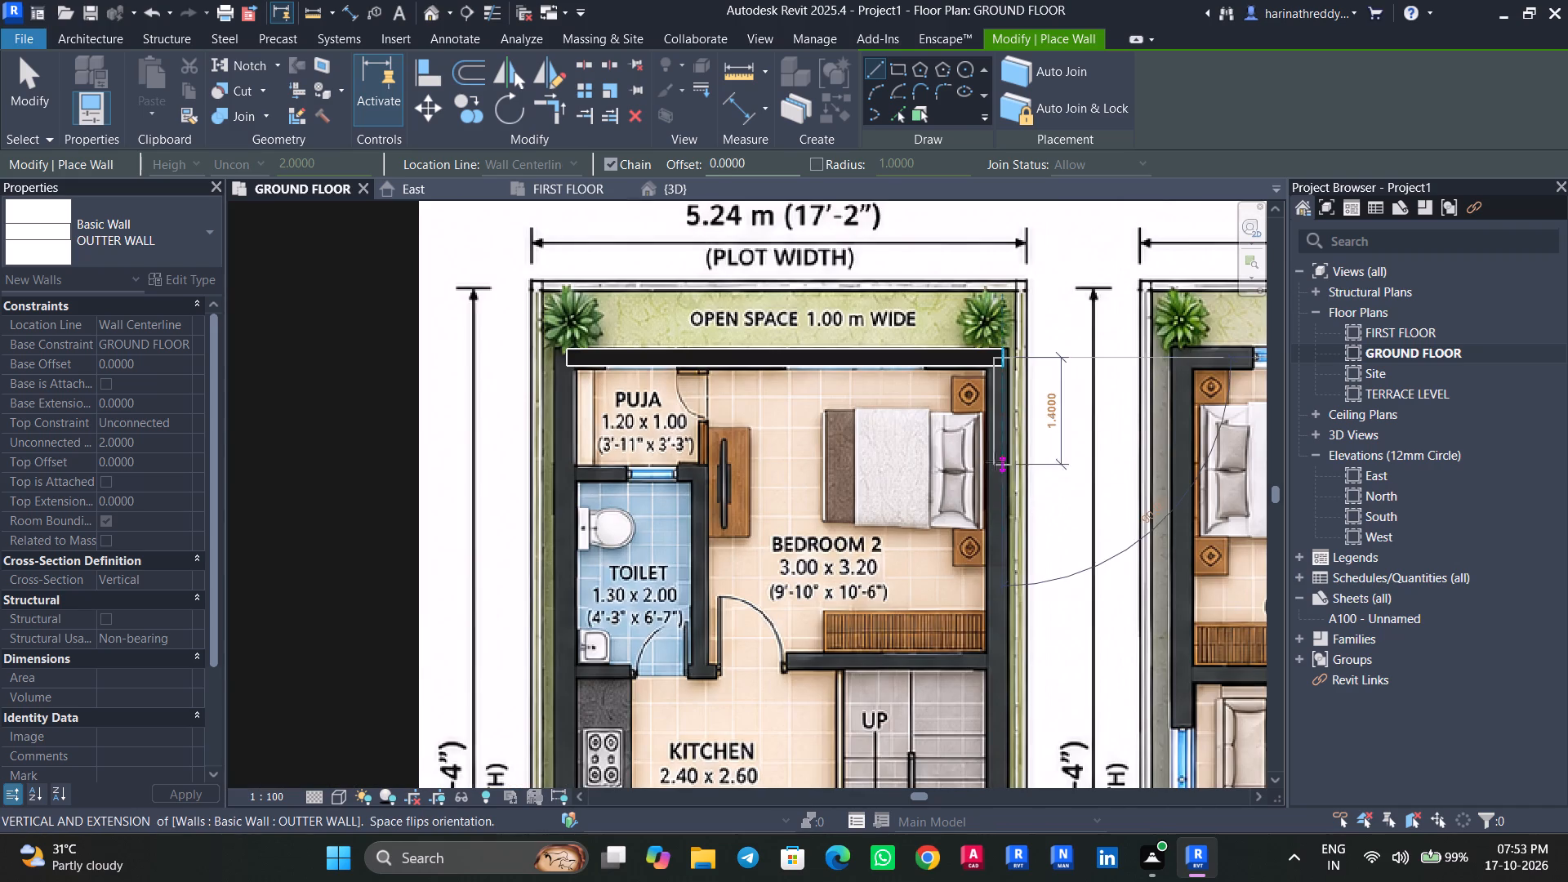
key(Escape)
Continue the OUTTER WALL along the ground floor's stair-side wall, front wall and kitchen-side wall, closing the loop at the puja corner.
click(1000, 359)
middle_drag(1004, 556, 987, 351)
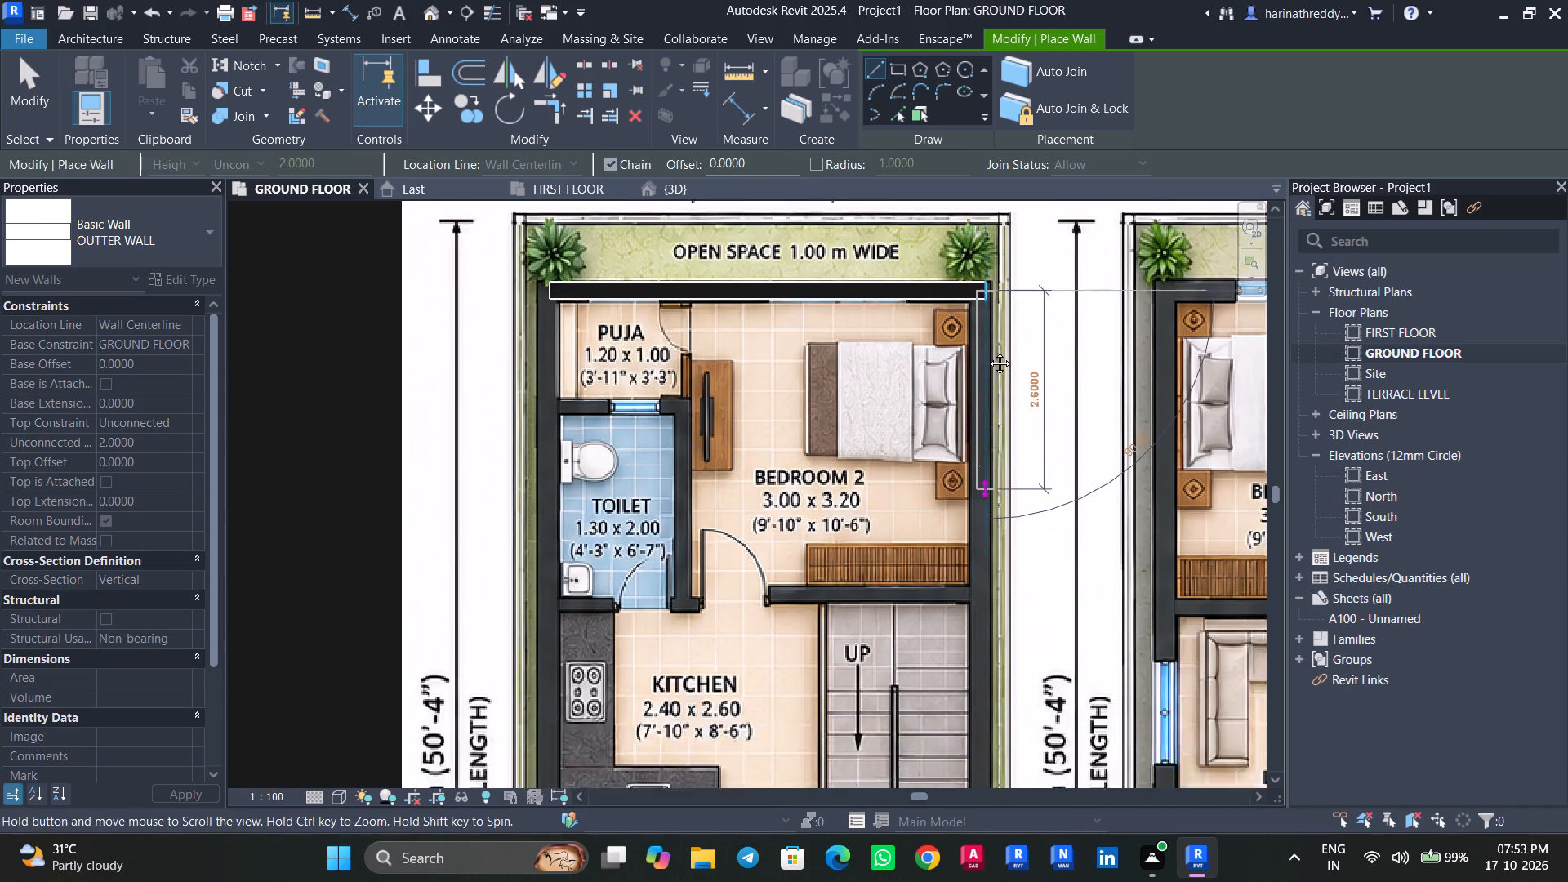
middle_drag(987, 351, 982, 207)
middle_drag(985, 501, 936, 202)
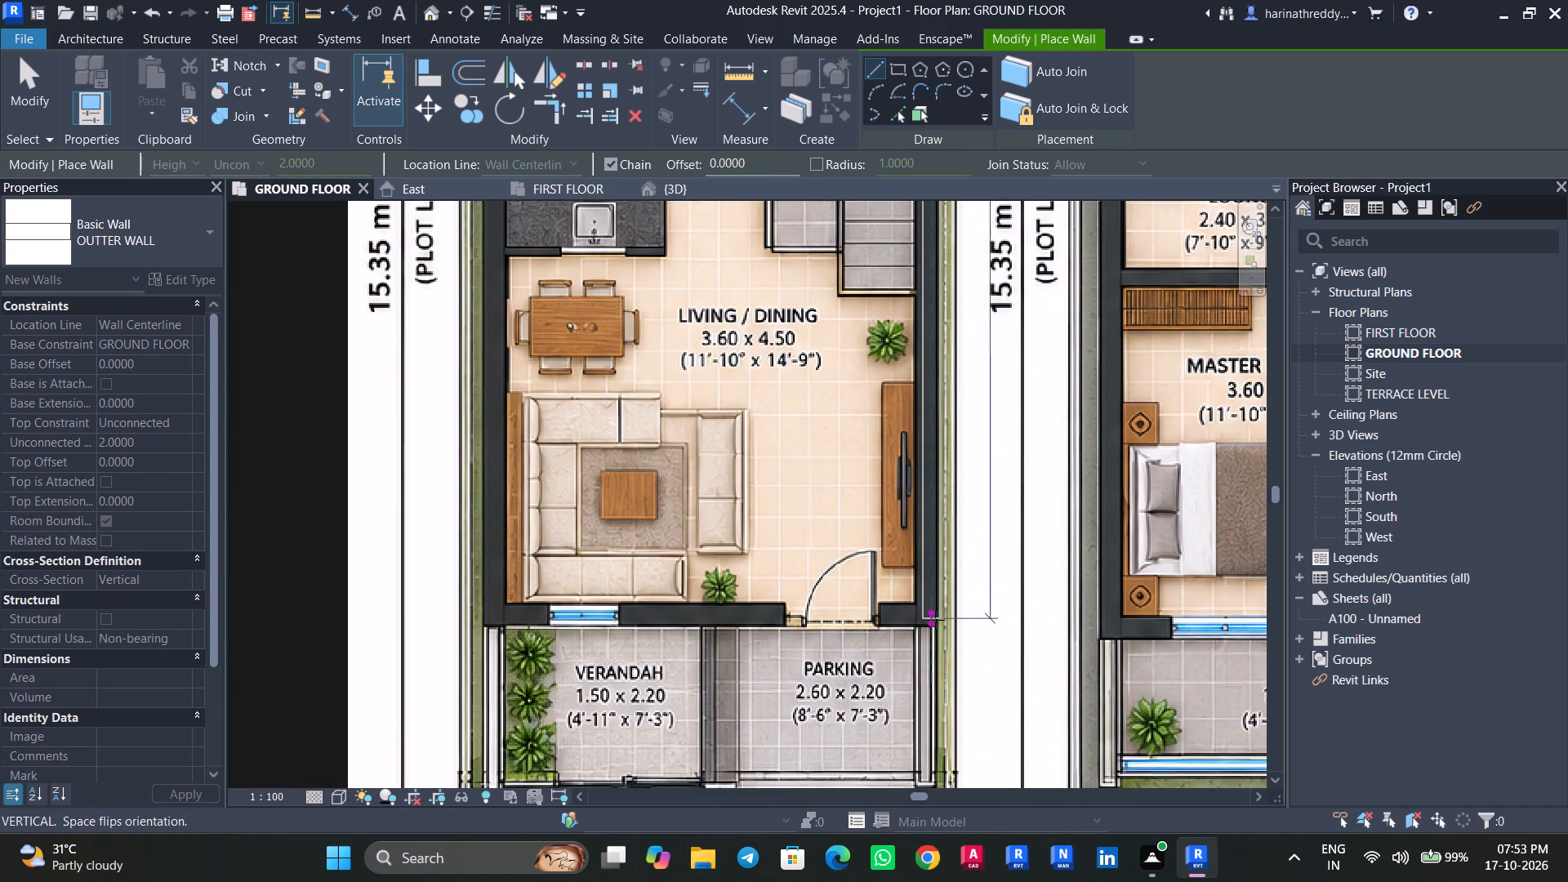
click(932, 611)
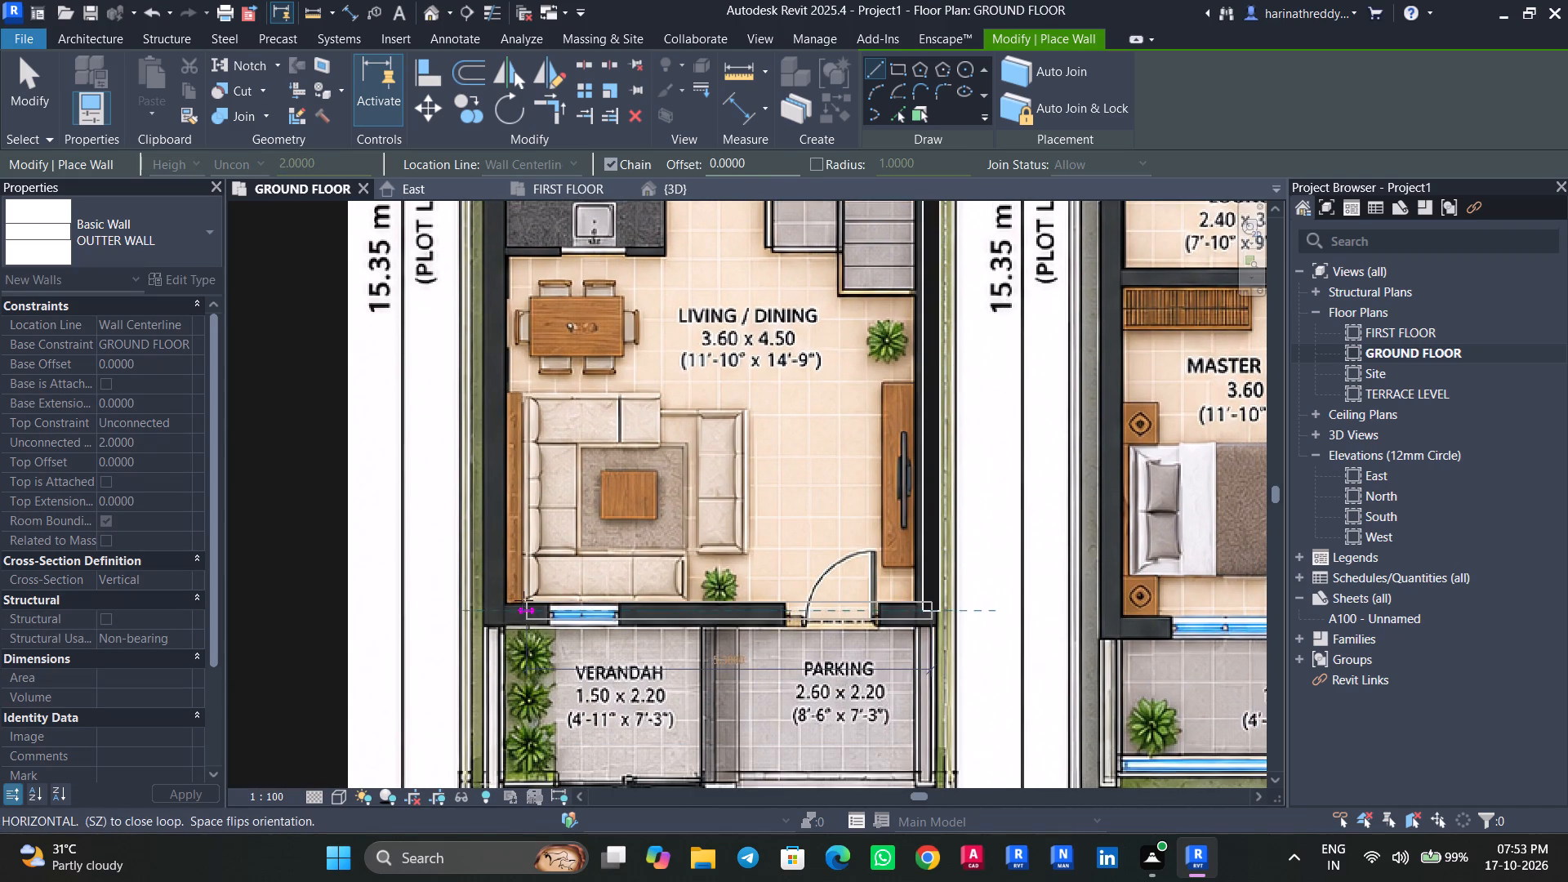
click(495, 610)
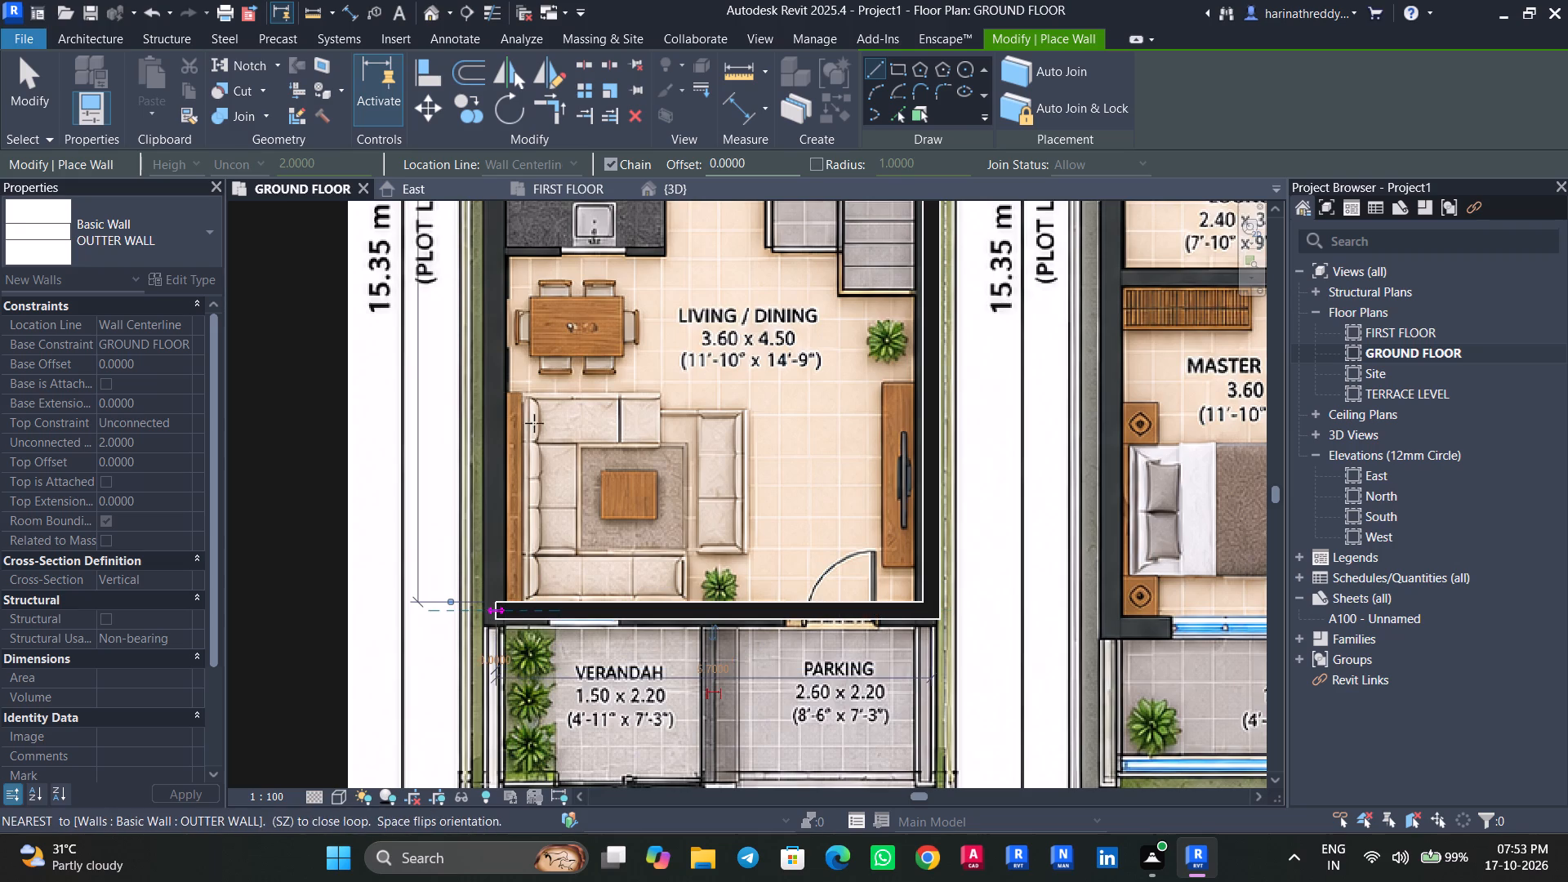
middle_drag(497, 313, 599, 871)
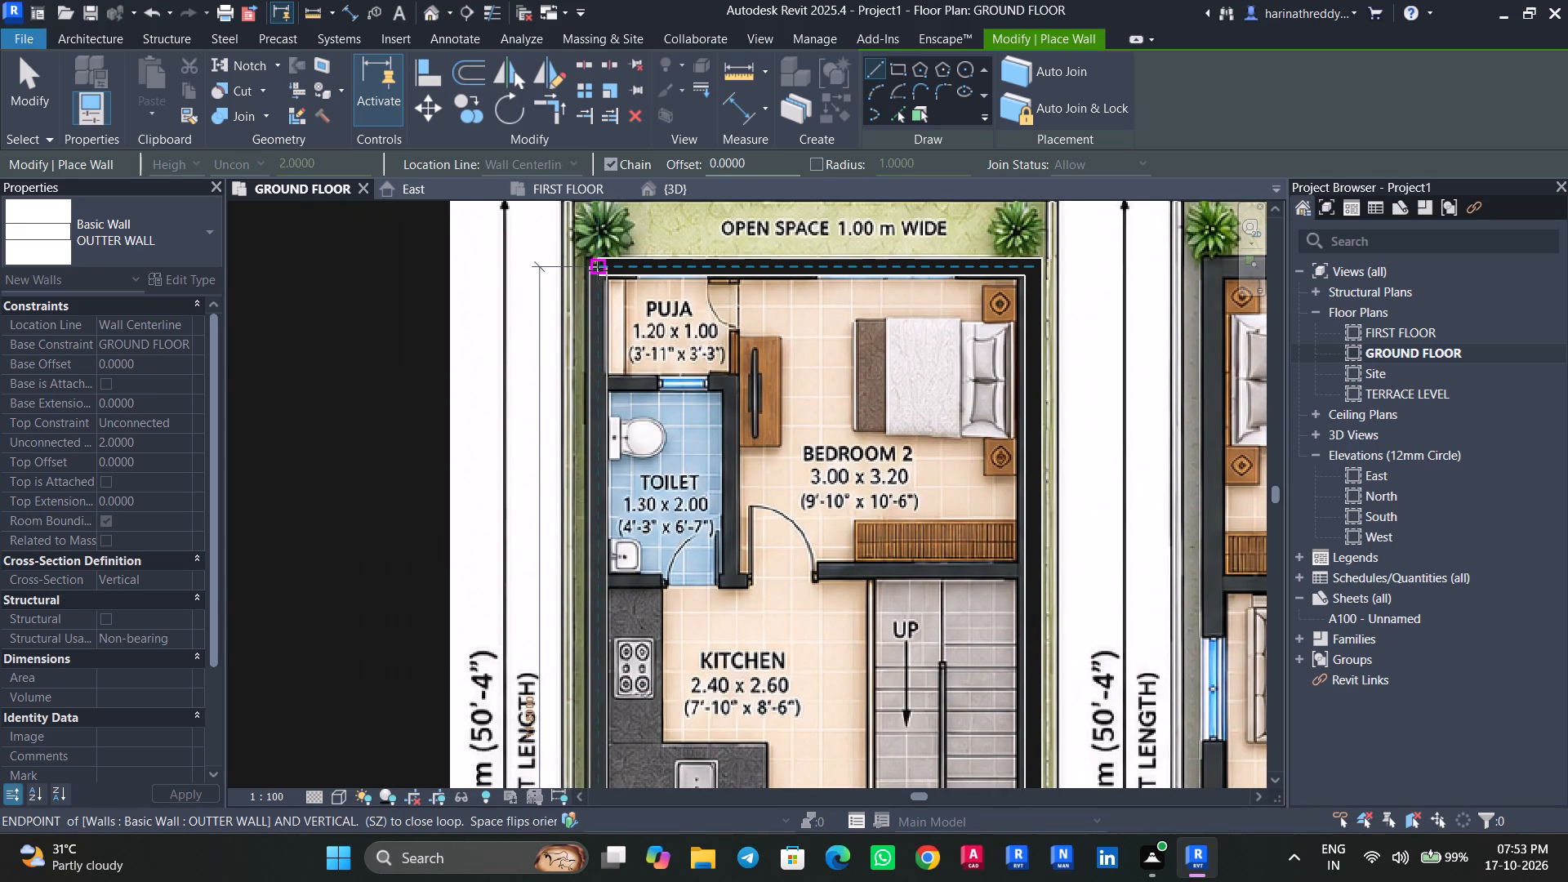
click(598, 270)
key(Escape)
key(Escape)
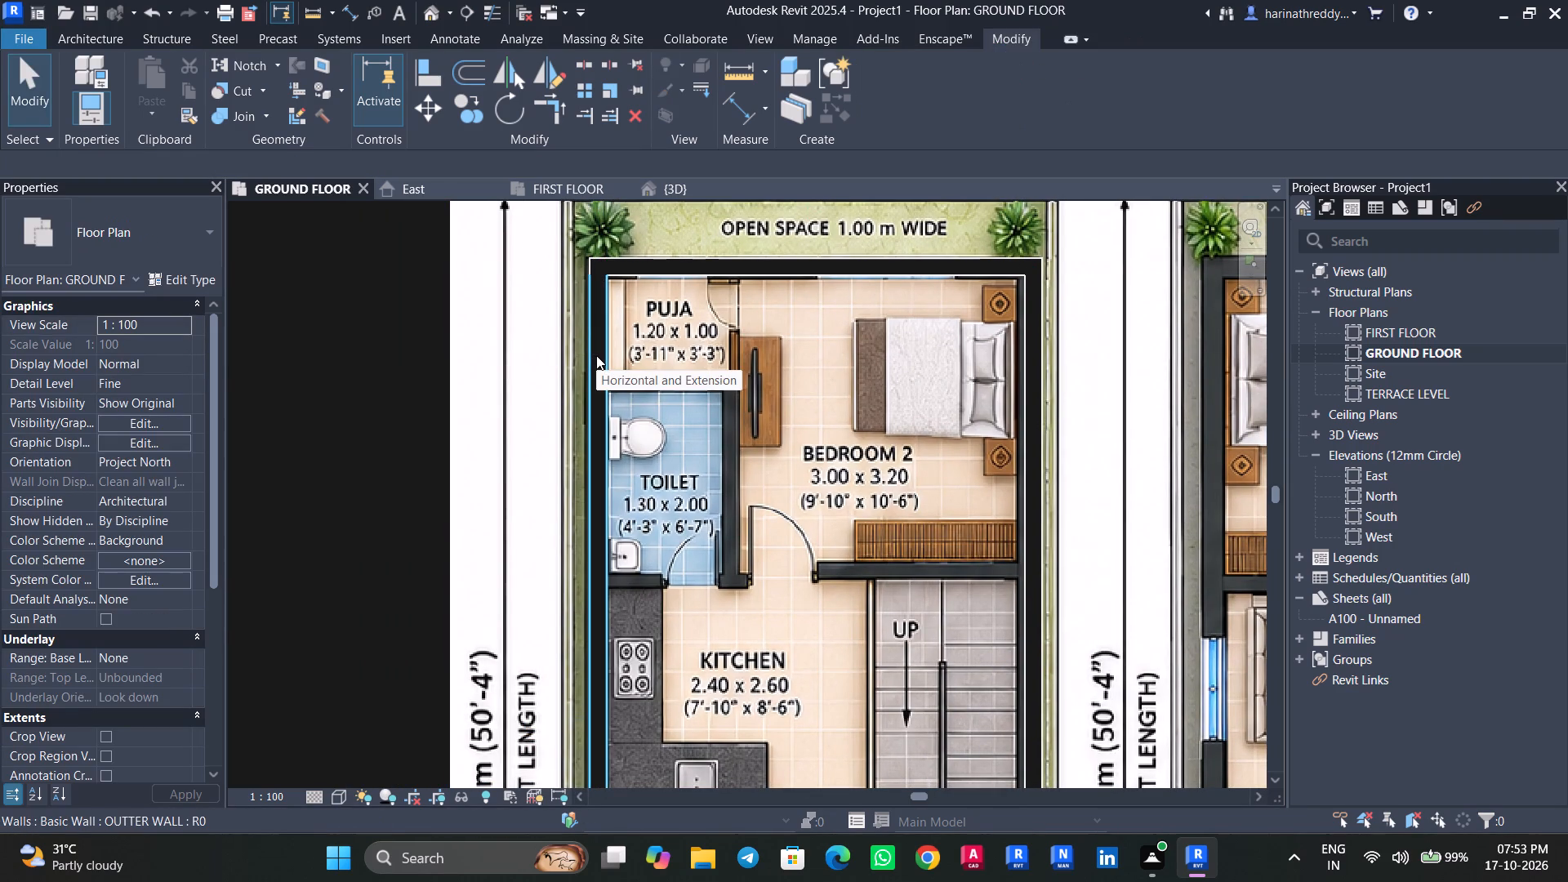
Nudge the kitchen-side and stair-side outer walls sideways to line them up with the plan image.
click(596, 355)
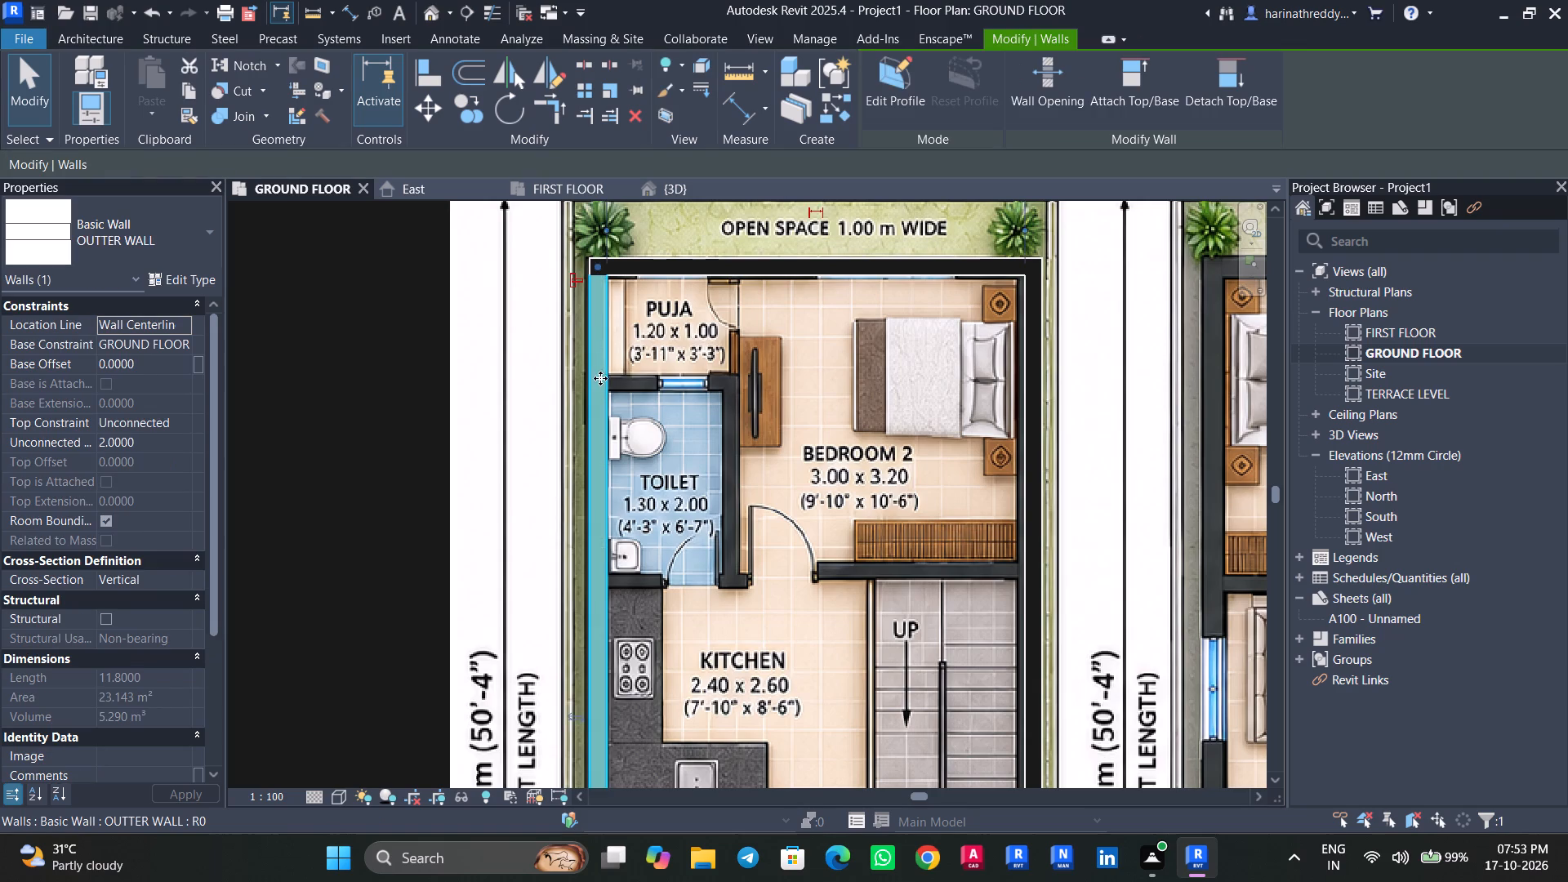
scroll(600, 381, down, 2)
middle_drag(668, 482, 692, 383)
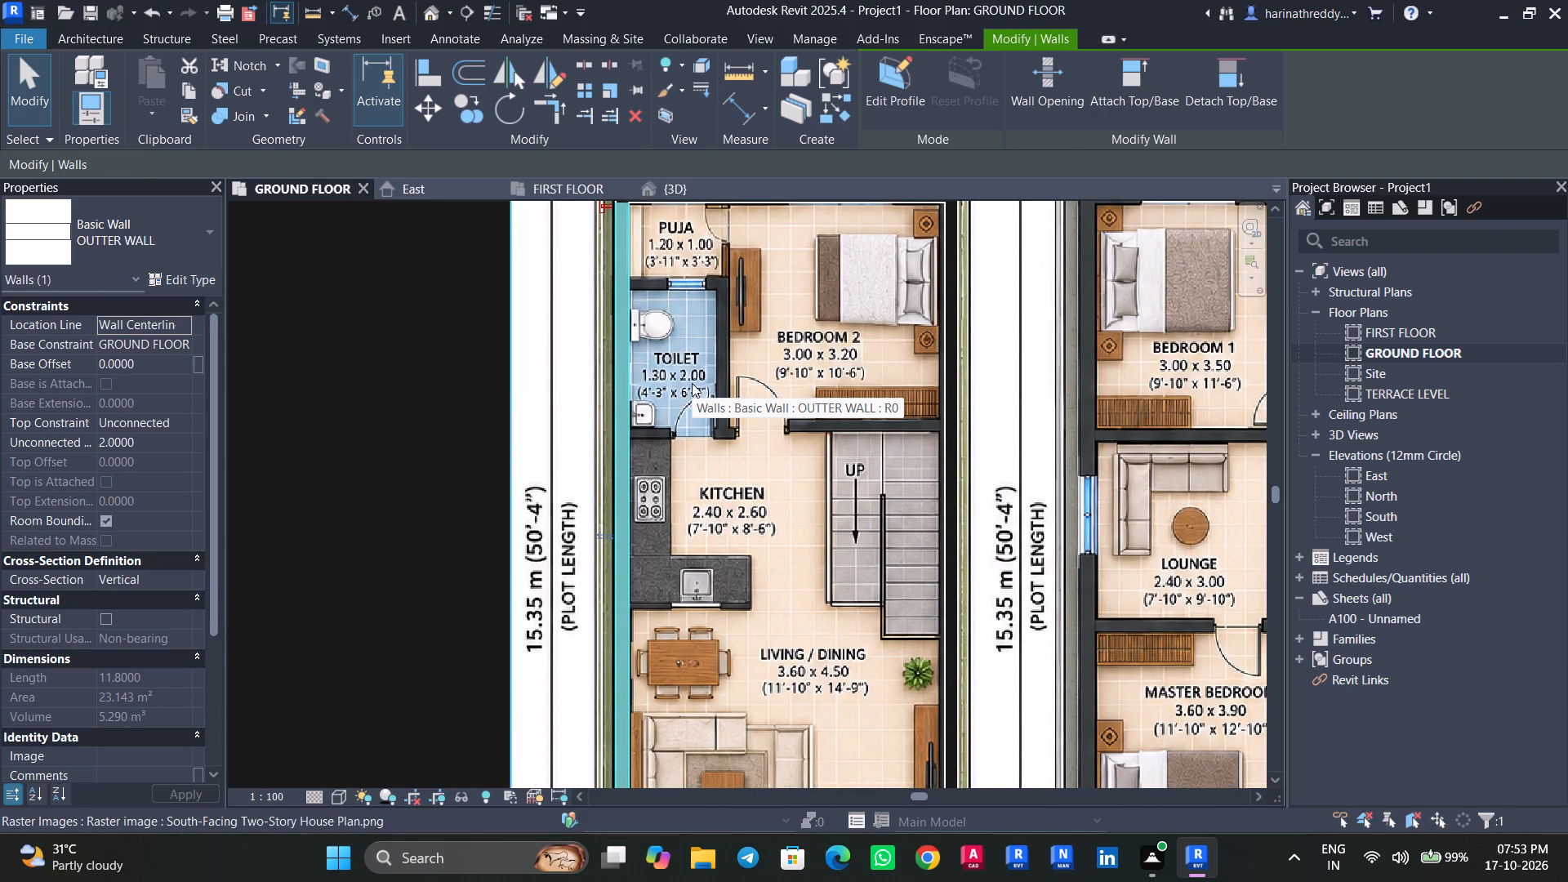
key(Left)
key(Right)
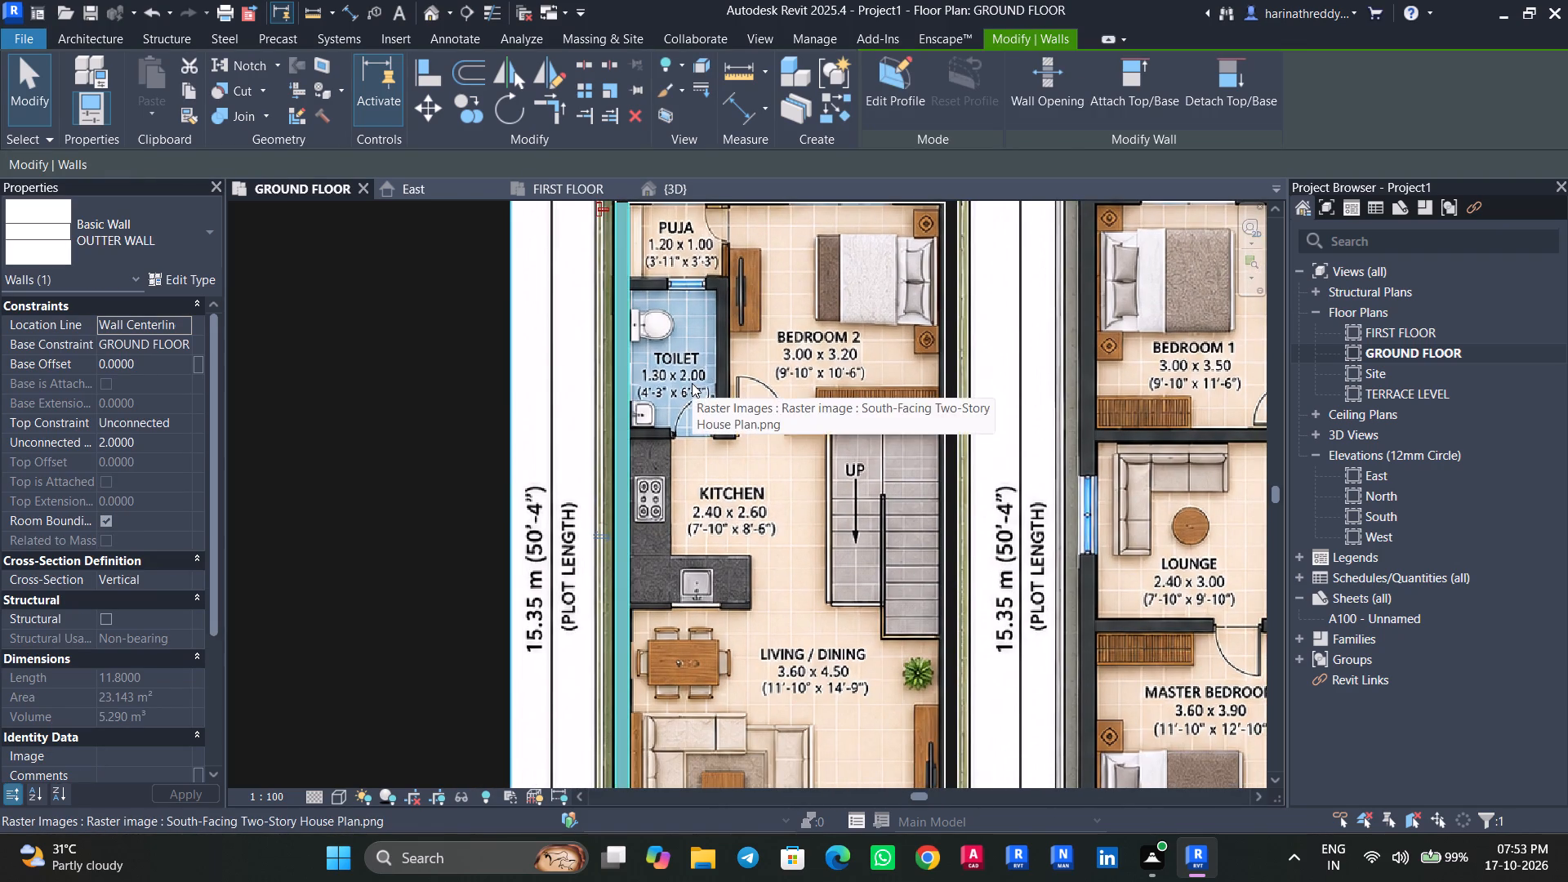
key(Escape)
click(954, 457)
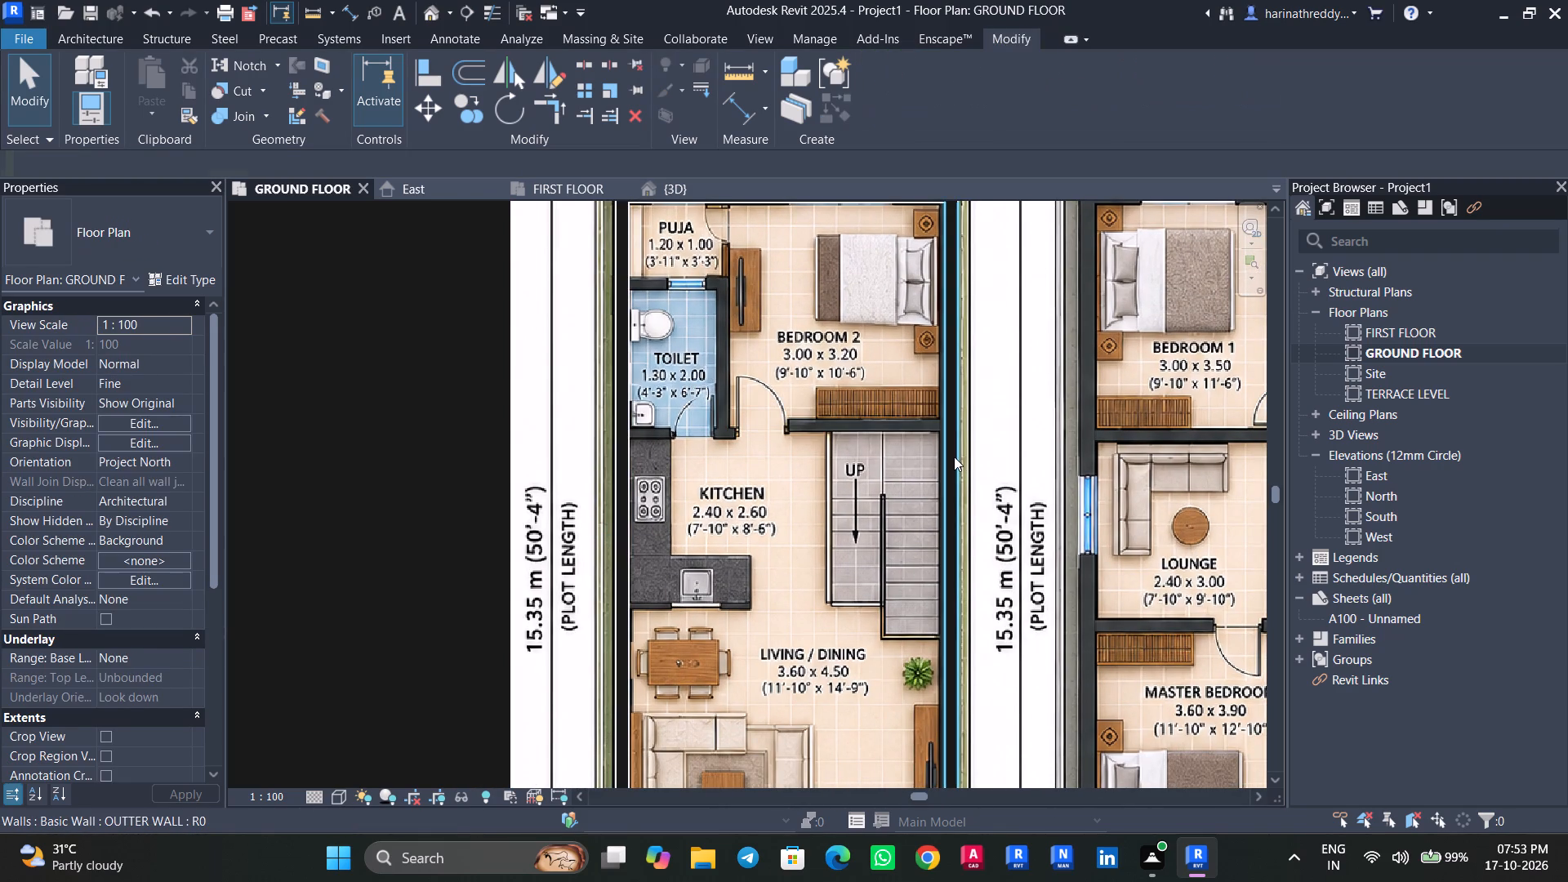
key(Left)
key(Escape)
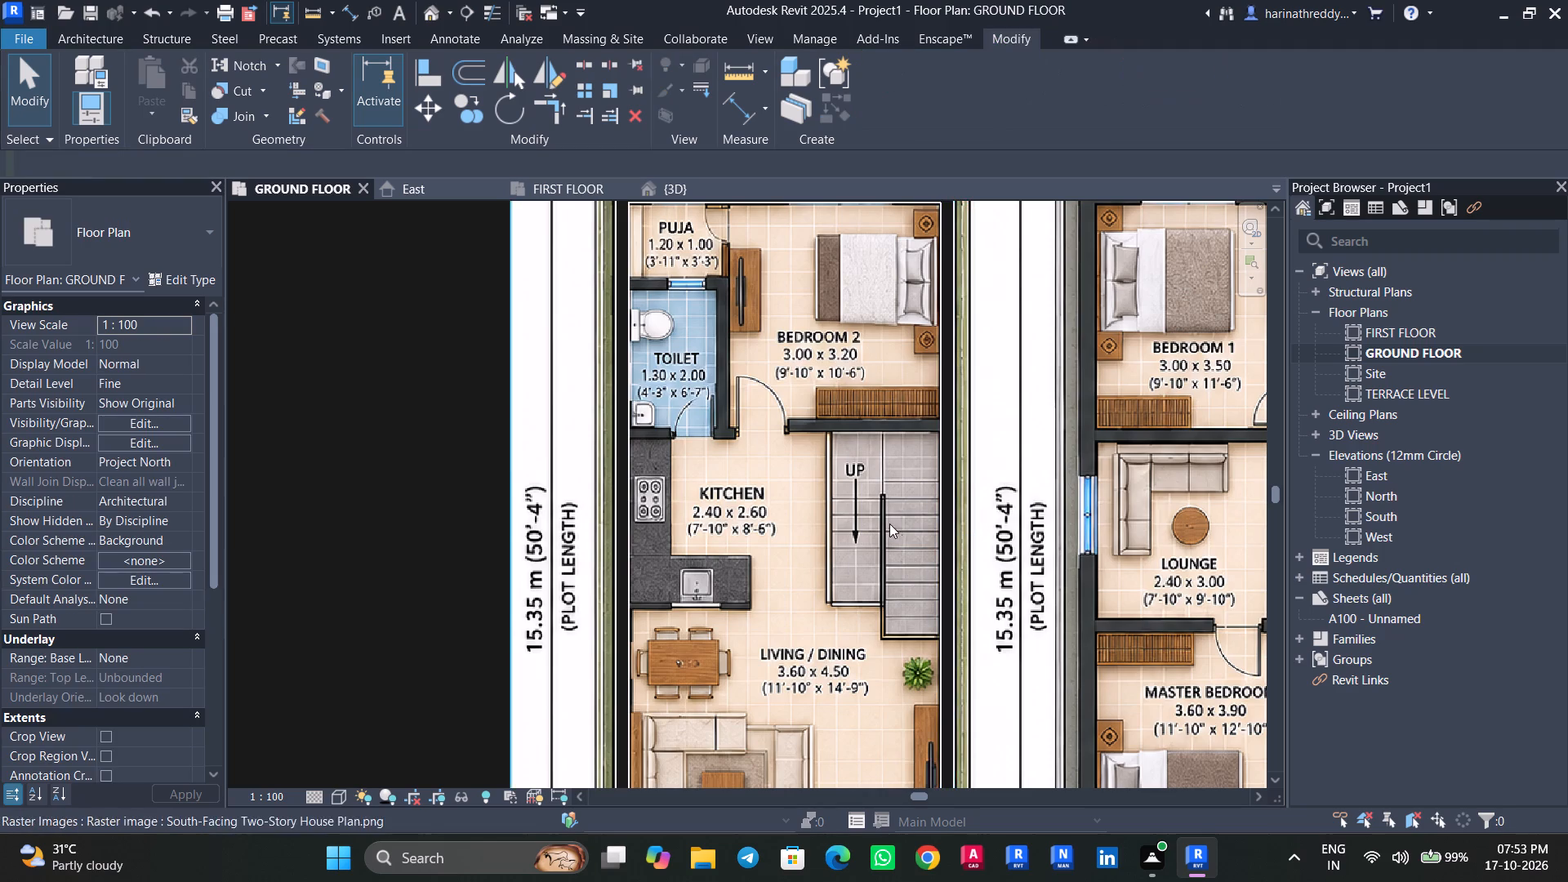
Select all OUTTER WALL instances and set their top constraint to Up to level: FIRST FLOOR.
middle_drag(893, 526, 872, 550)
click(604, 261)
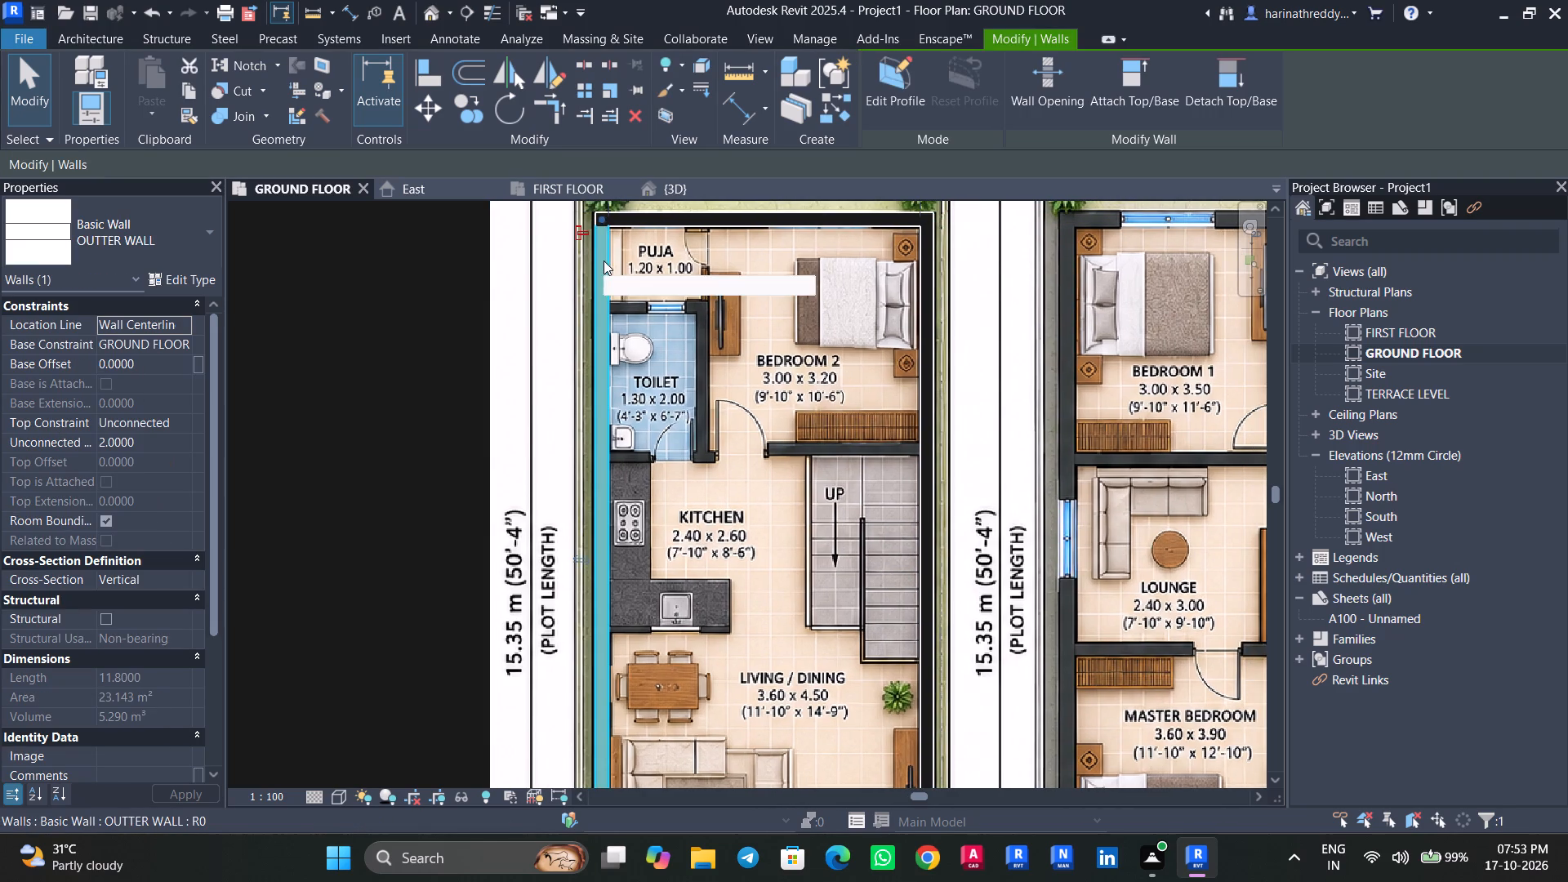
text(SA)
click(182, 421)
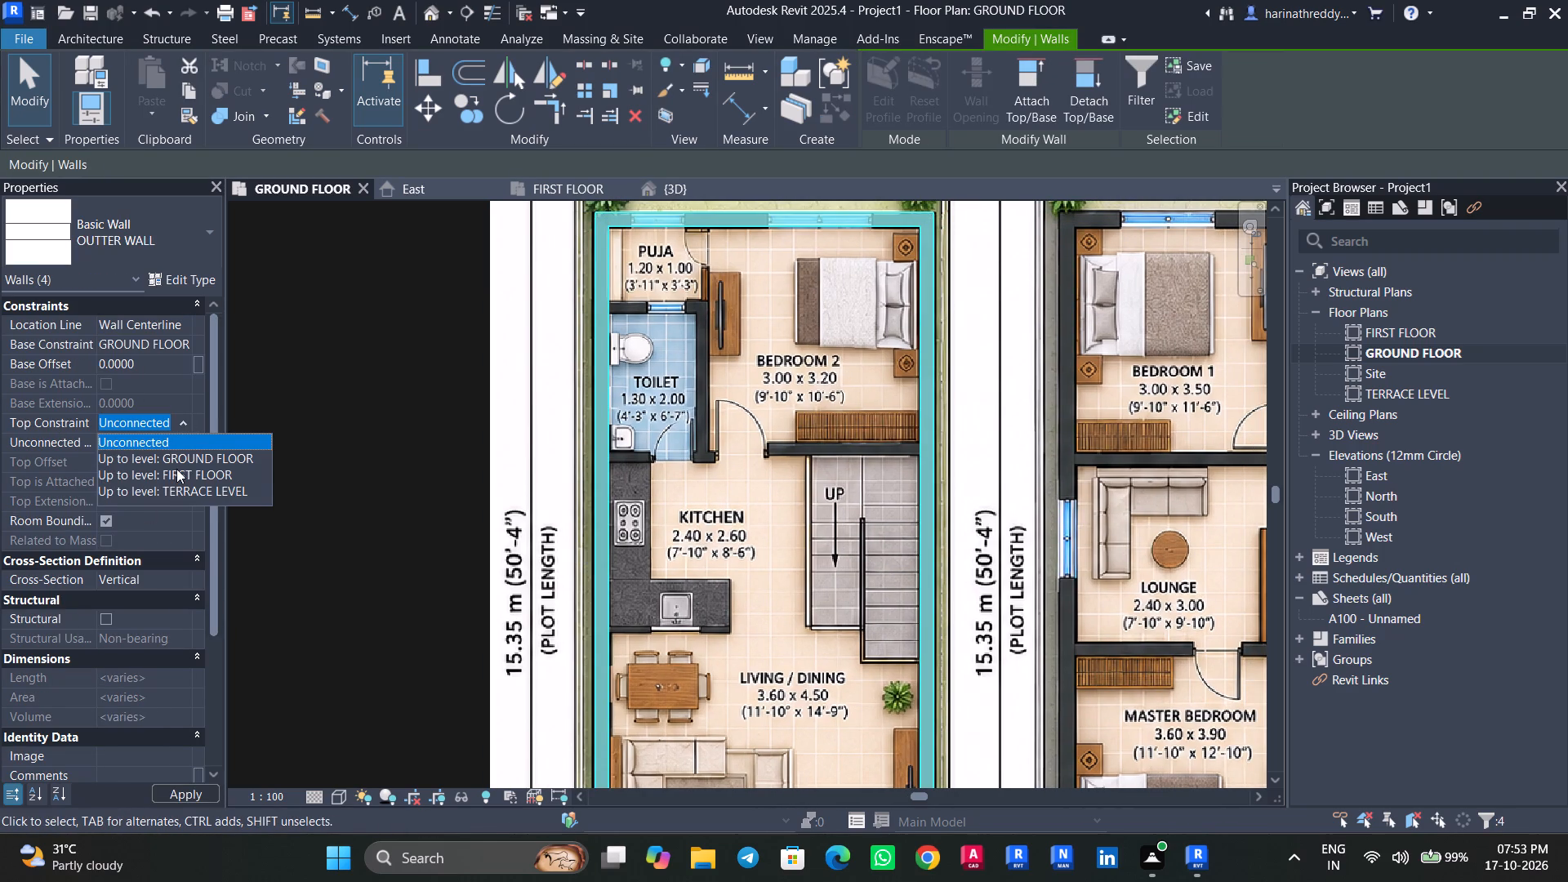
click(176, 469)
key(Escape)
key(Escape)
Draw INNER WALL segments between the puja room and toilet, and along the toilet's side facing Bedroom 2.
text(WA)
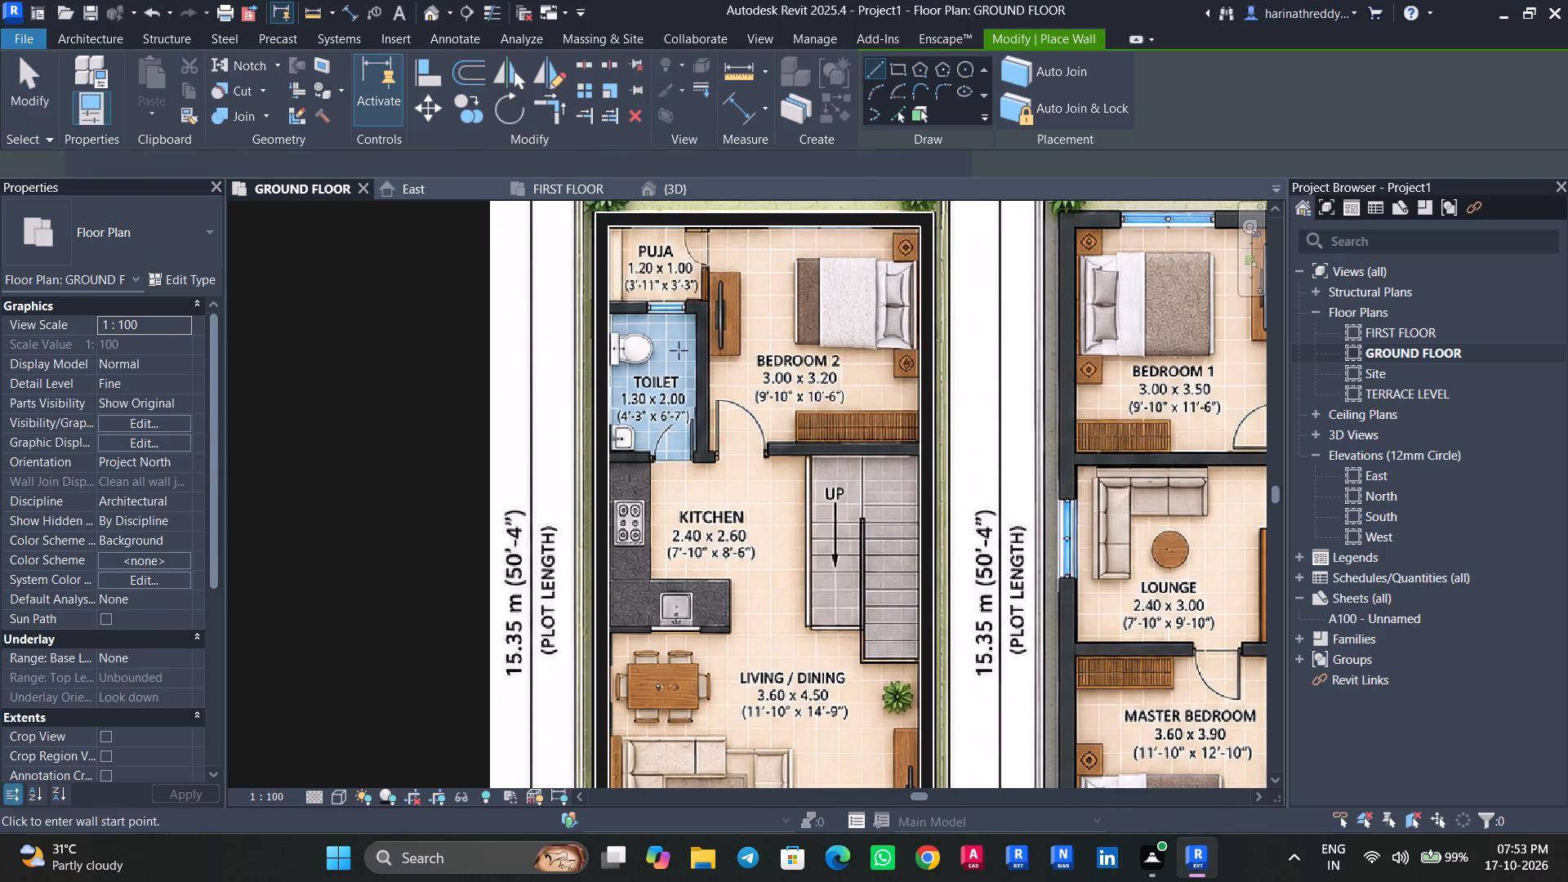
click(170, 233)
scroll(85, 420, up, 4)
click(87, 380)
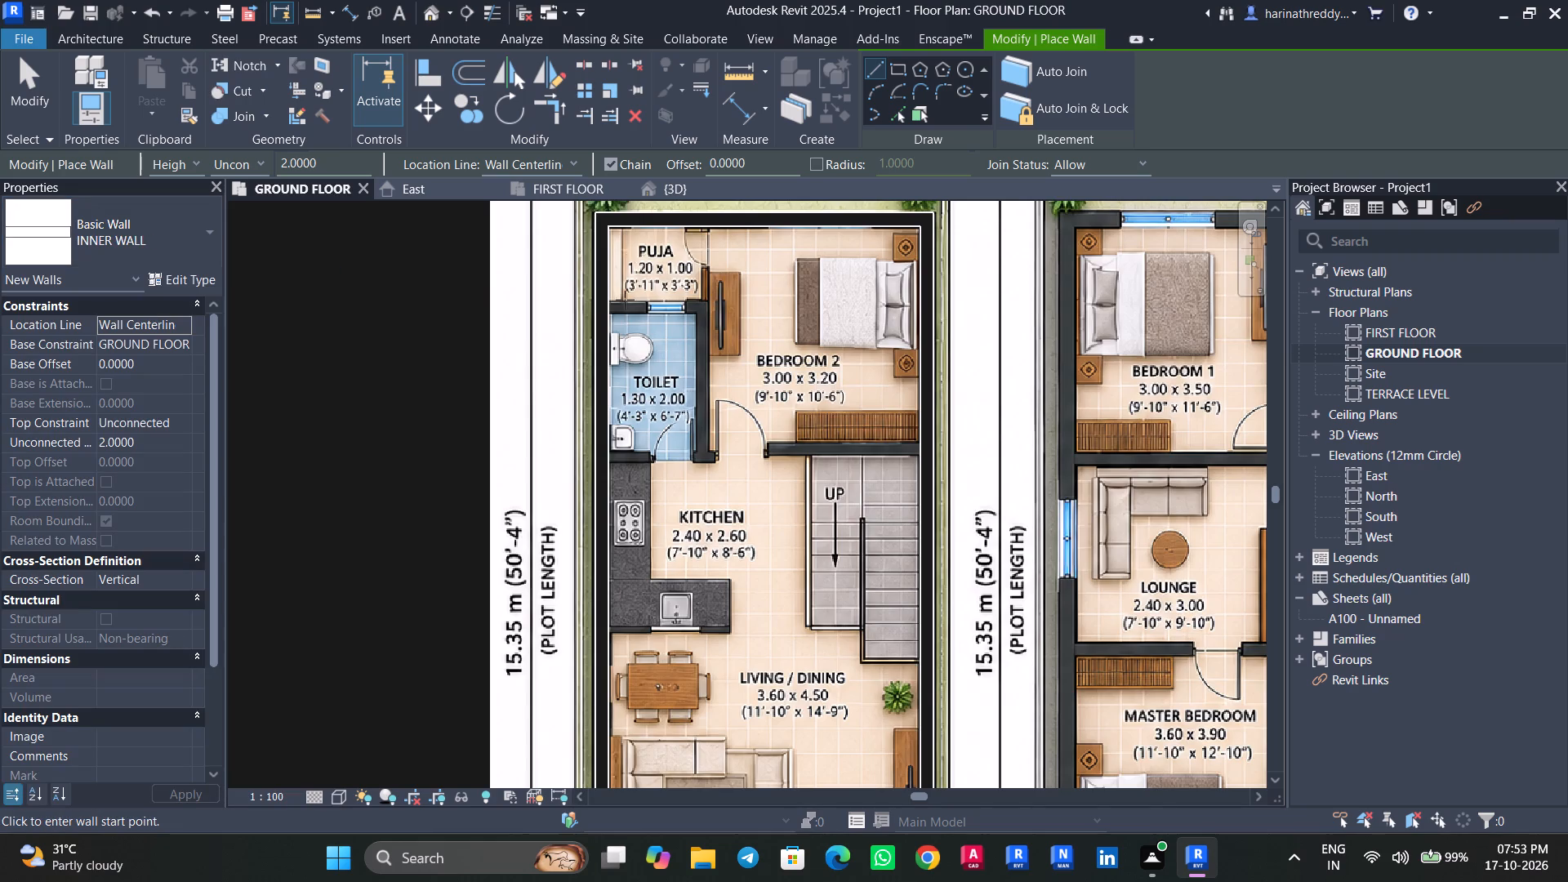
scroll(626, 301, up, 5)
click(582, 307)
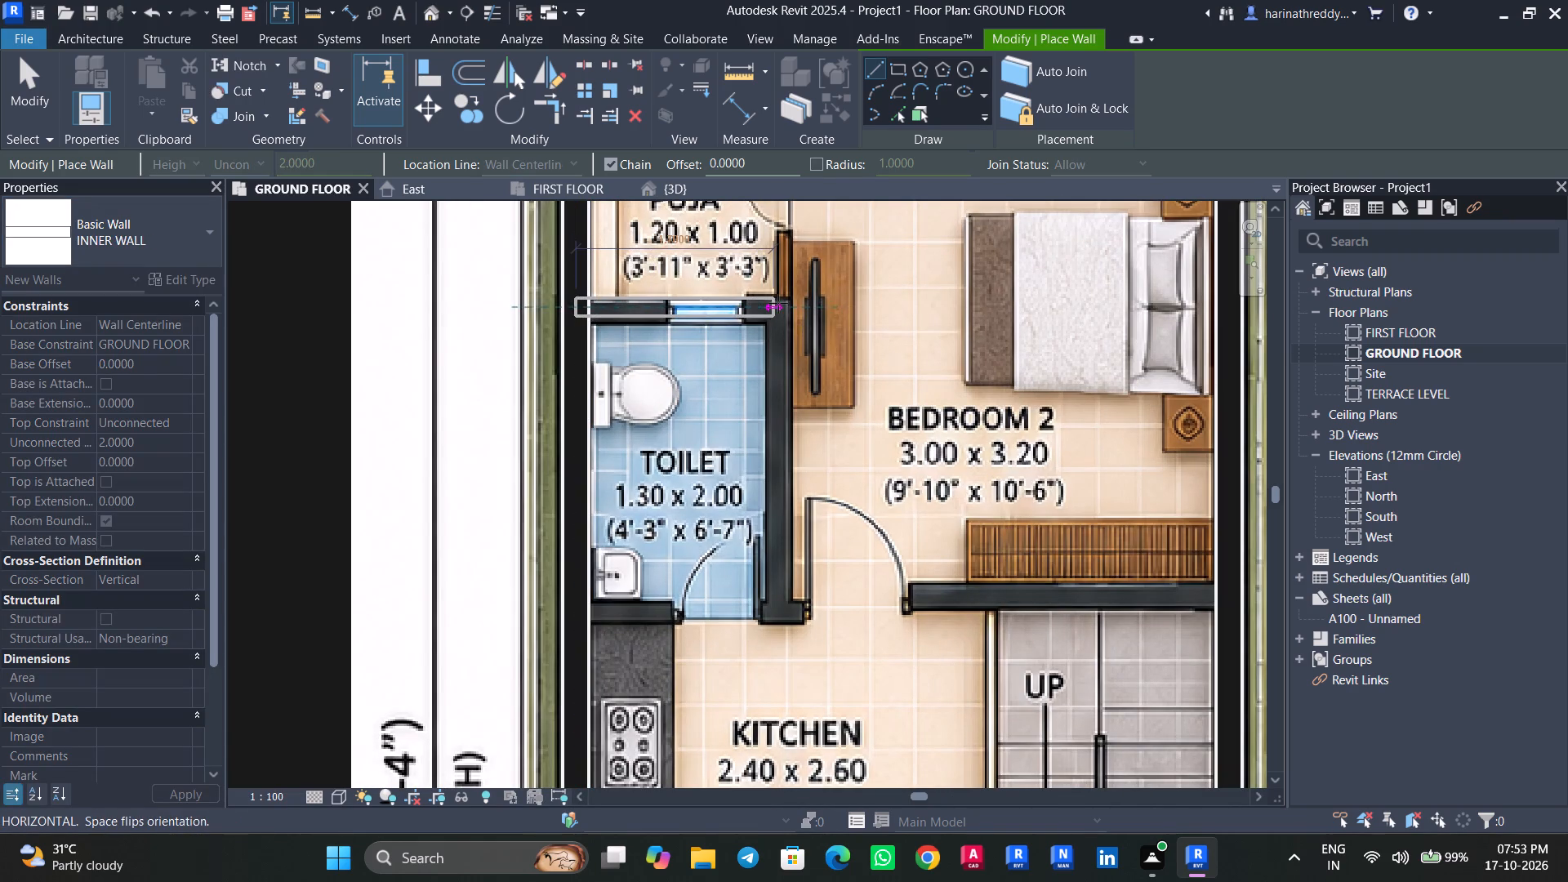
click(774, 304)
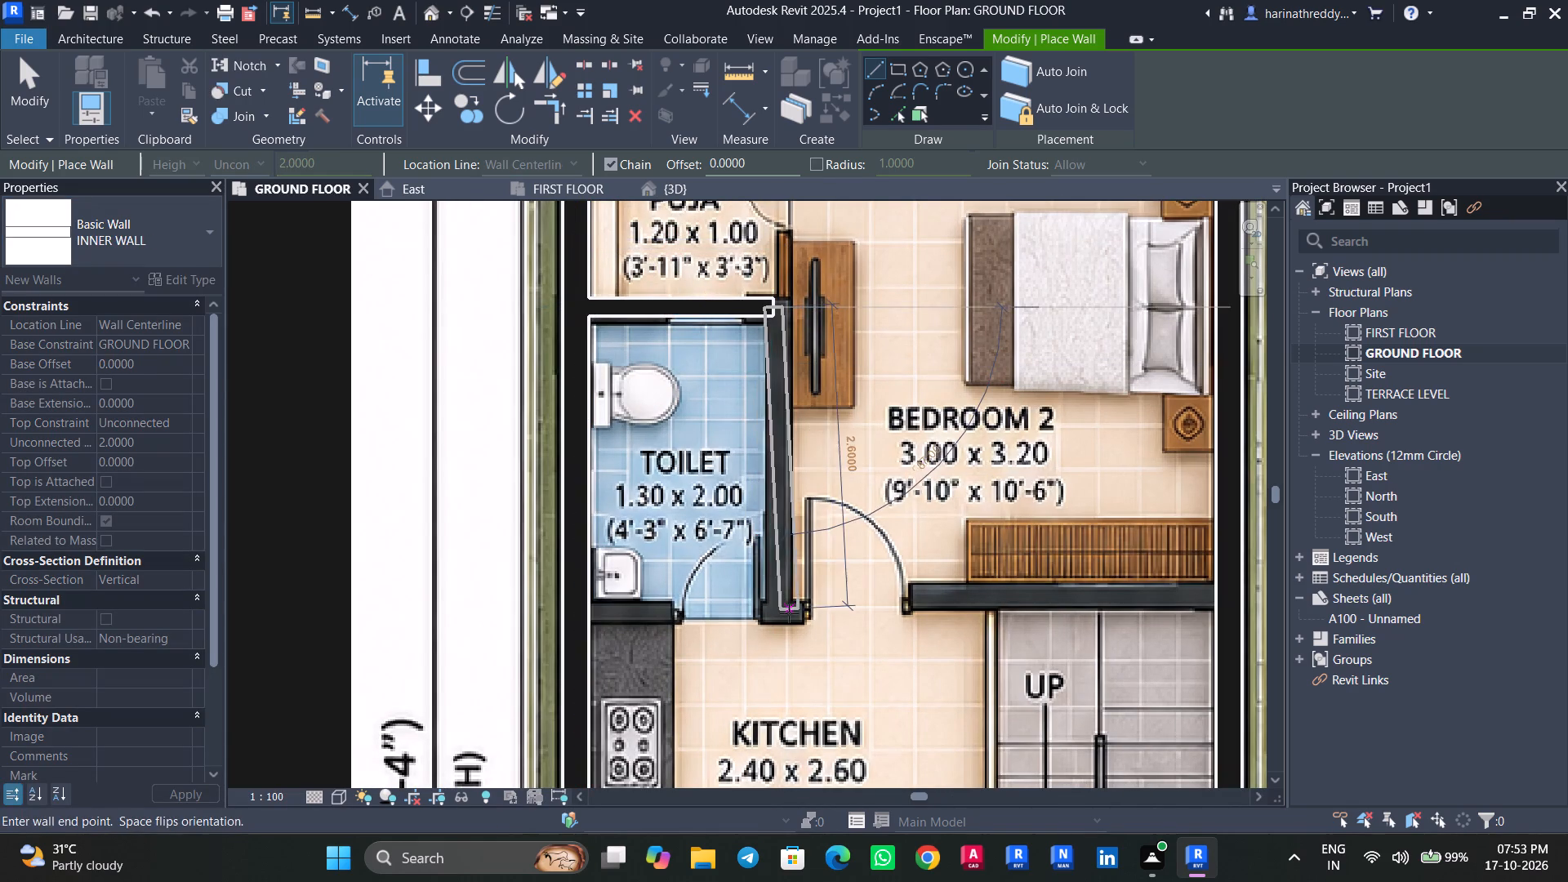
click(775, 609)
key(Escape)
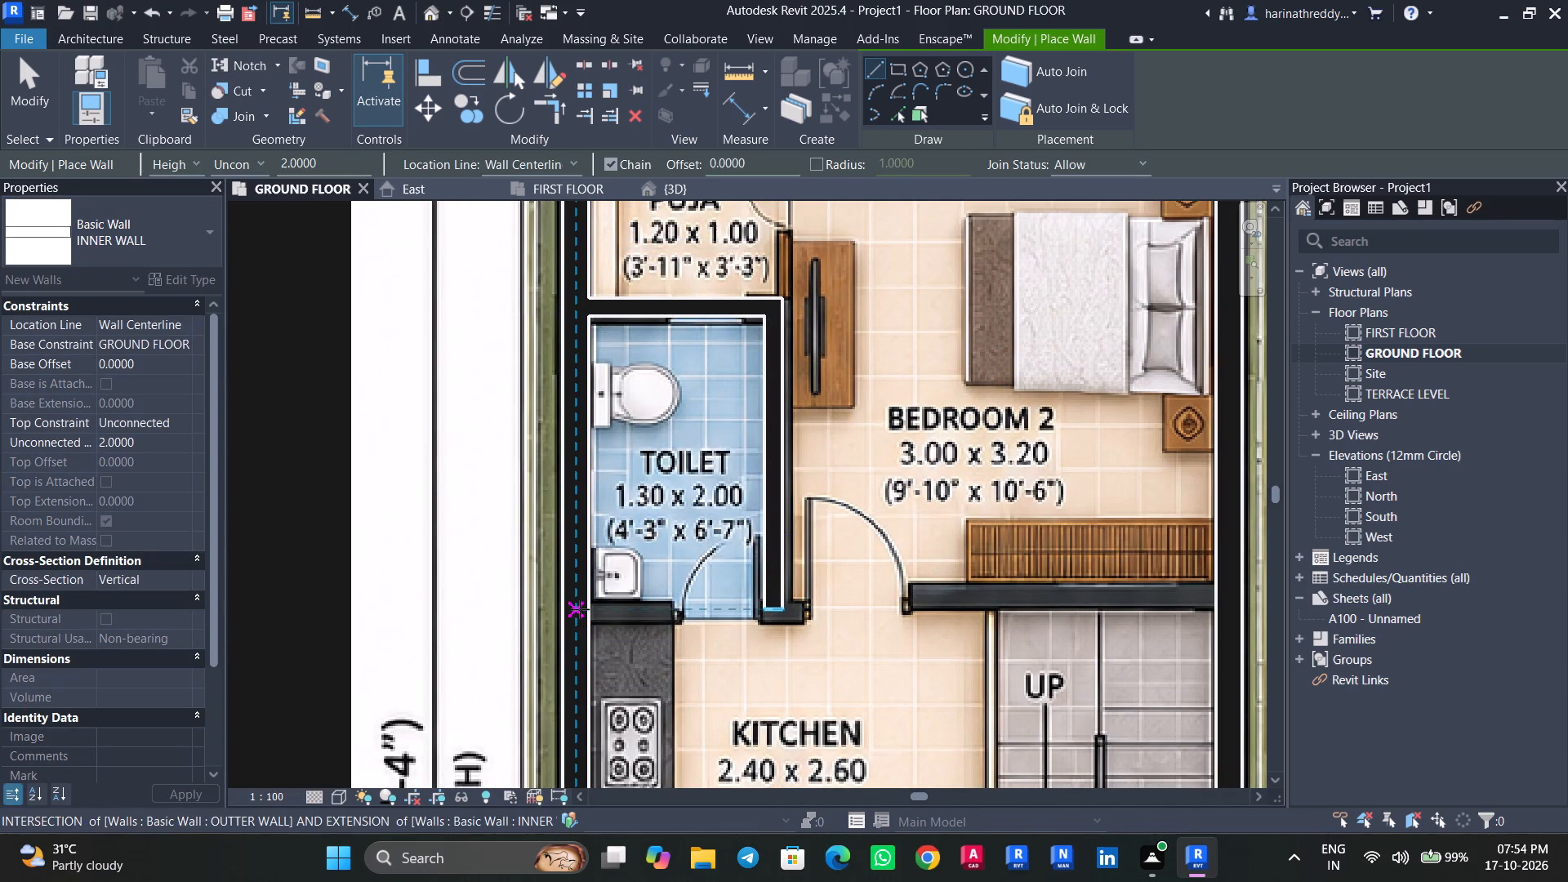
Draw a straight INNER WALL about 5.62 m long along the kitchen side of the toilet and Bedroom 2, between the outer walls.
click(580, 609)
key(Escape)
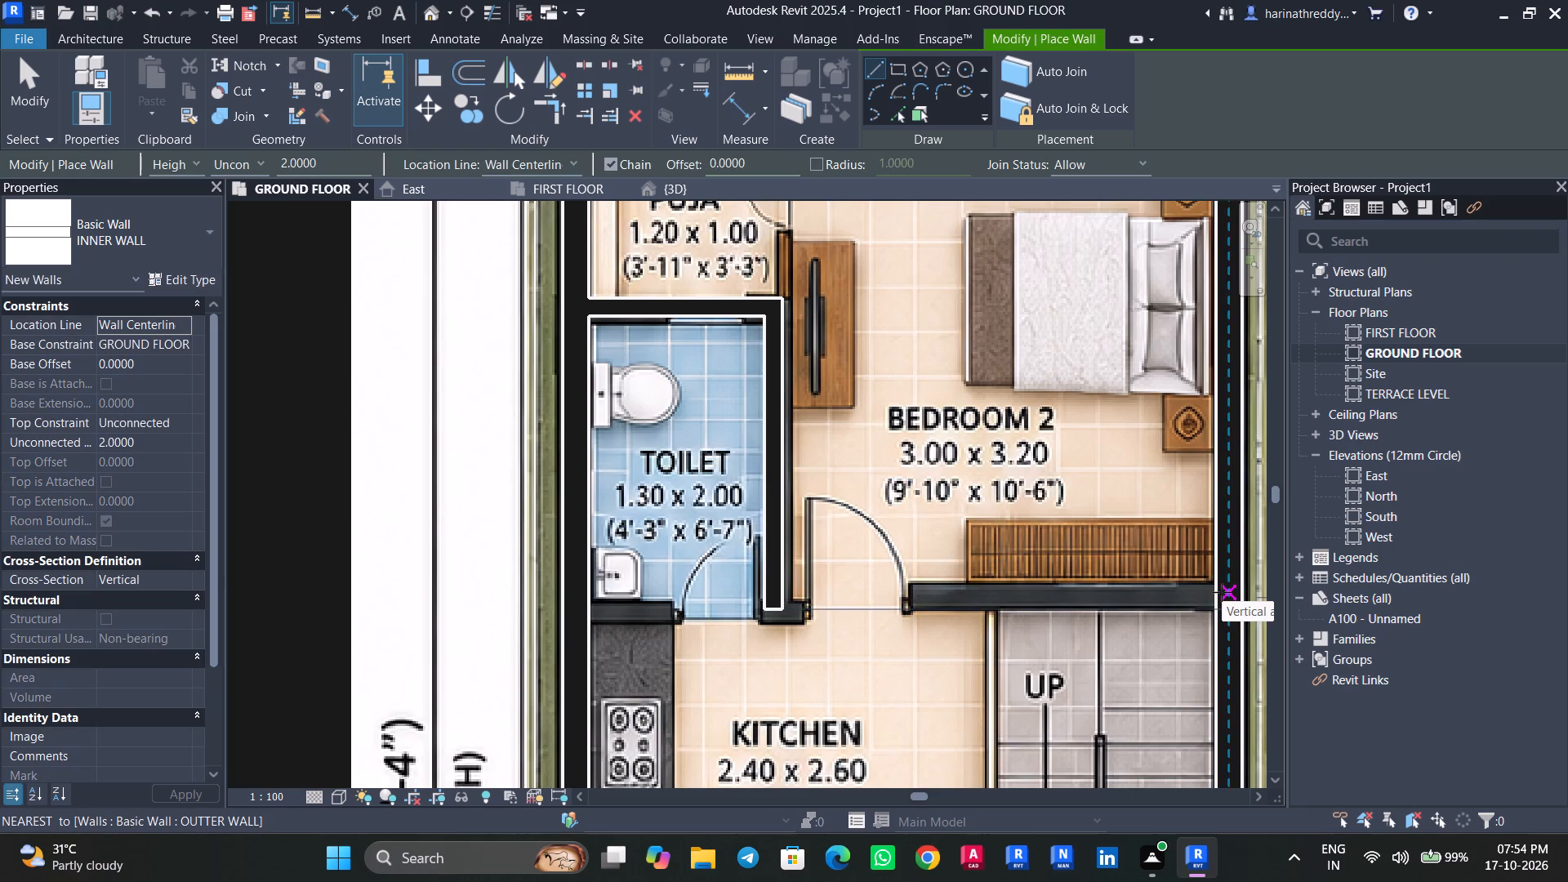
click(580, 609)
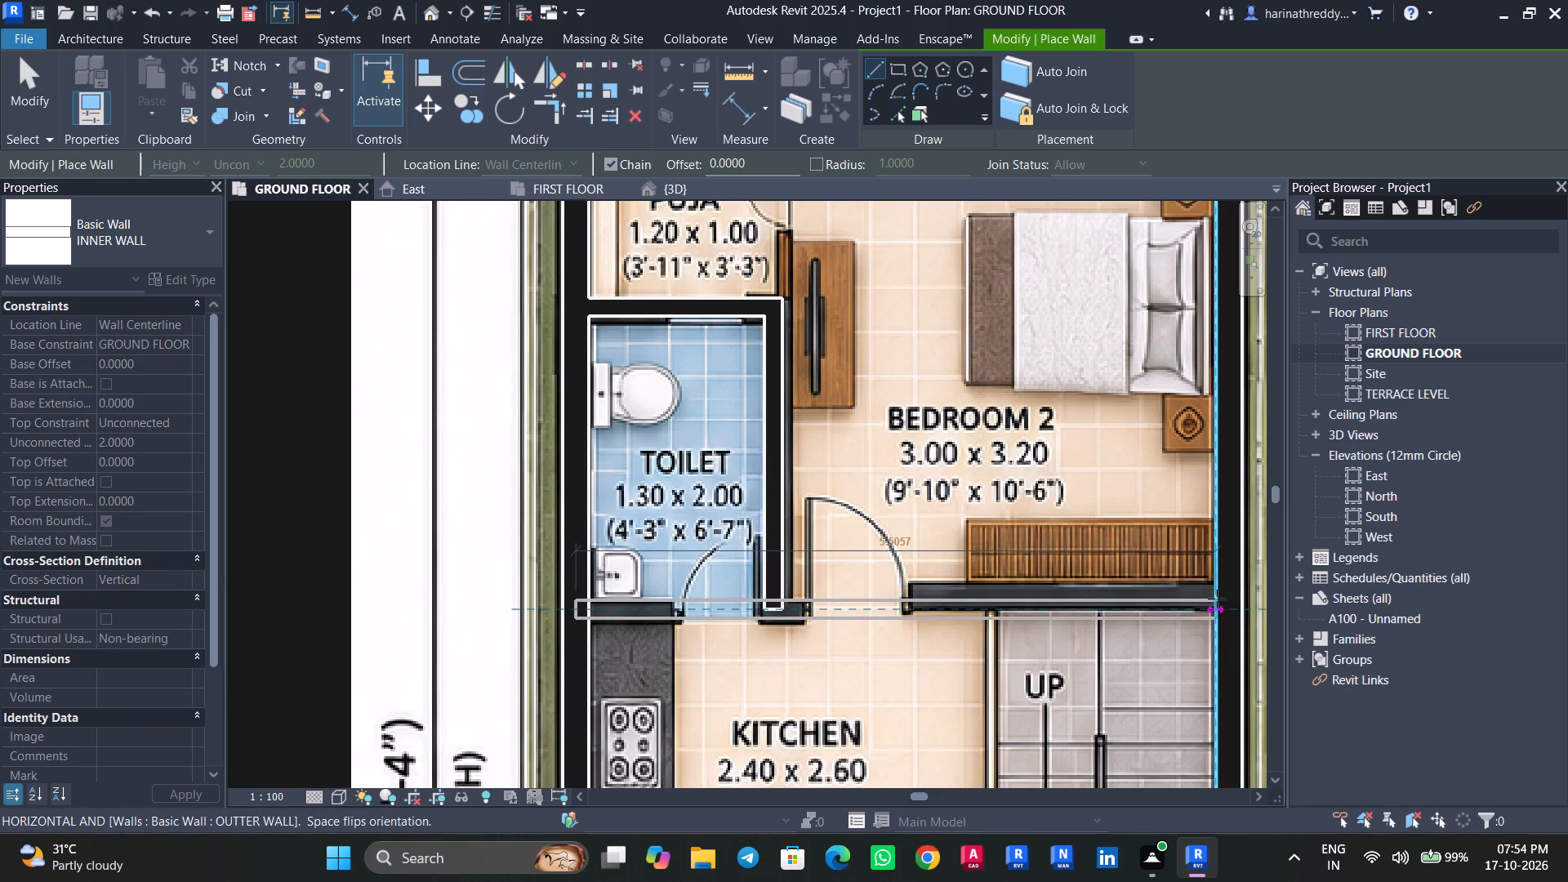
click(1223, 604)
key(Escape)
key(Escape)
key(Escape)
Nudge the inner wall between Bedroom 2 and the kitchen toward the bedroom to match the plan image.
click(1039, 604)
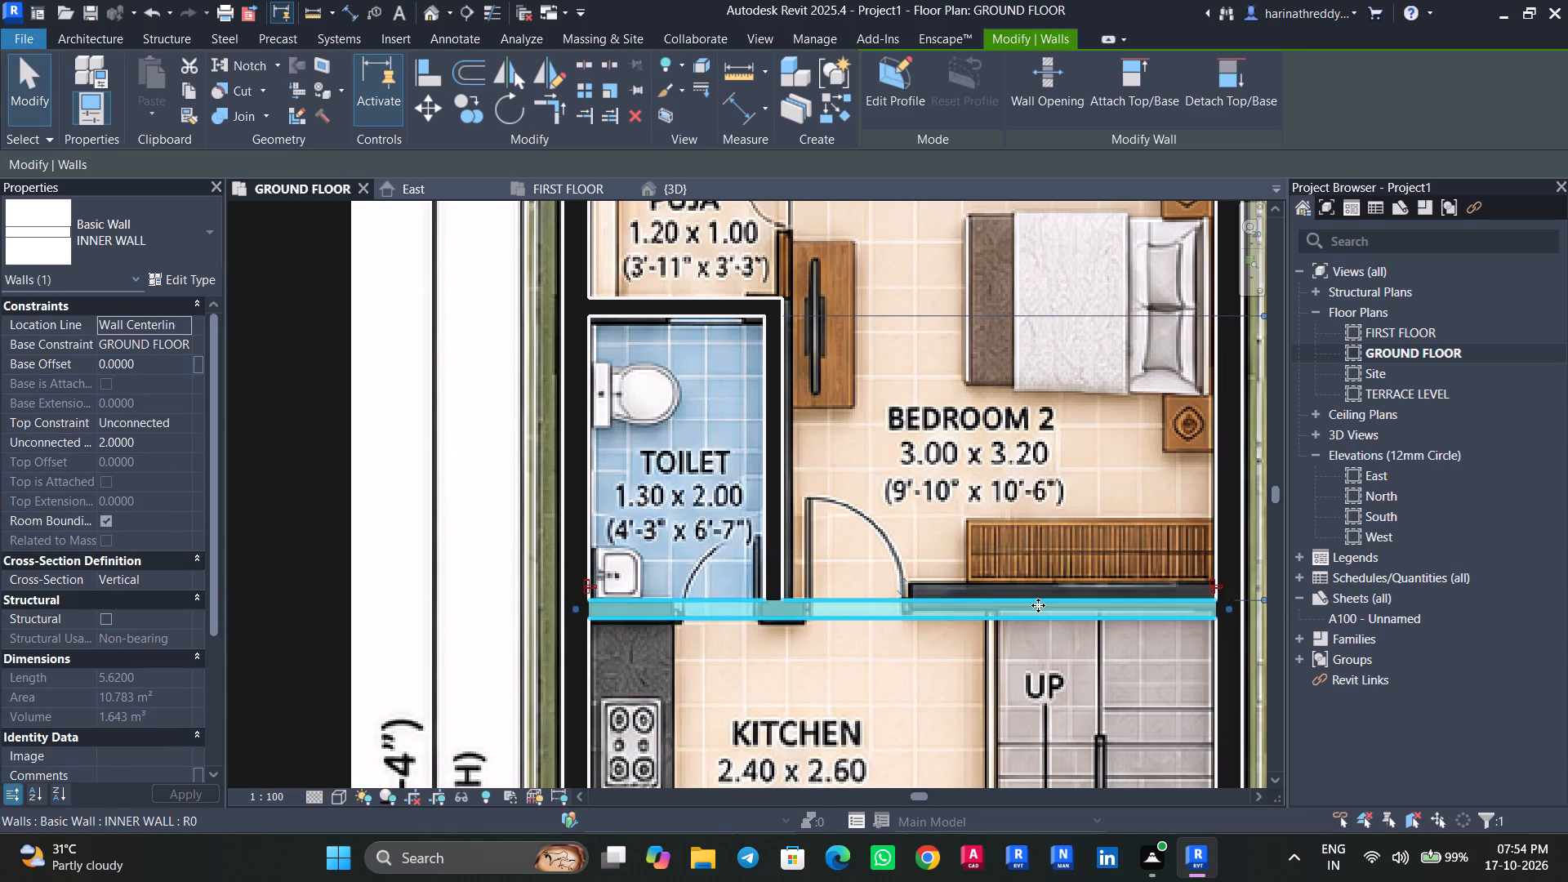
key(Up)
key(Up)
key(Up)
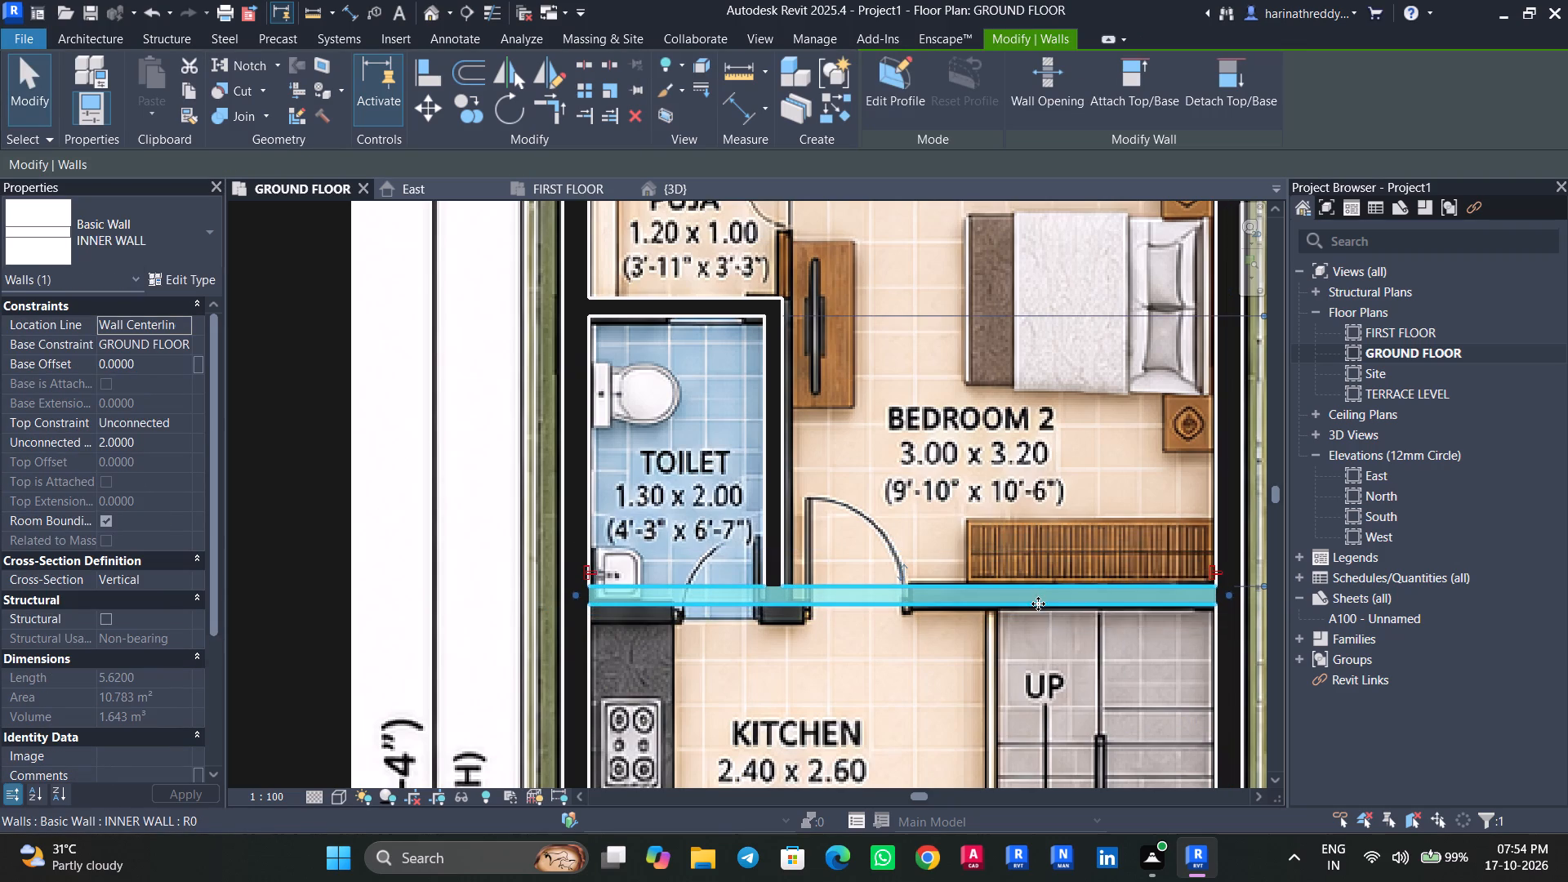
Check how the drawn outer and inner walls fit over the ground floor plan in the linked image.
scroll(1038, 603, down, 5)
middle_drag(1045, 617, 806, 261)
scroll(758, 366, down, 3)
middle_drag(758, 366, 763, 484)
middle_drag(763, 484, 768, 399)
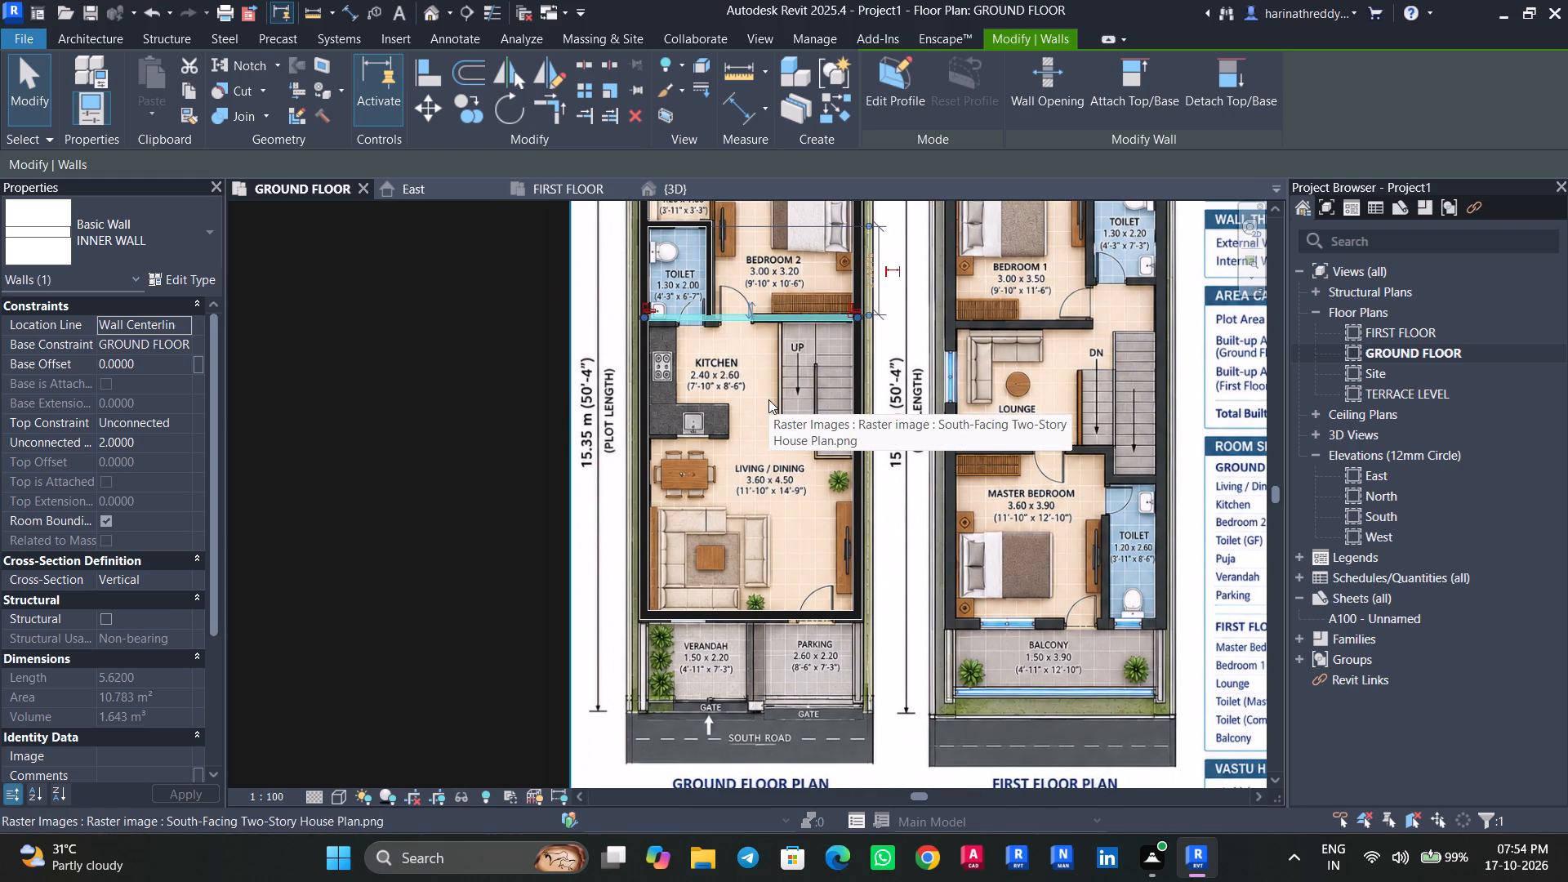
scroll(597, 514, up, 3)
middle_drag(581, 525, 582, 669)
scroll(581, 563, down, 1)
scroll(582, 669, up, 1)
scroll(668, 612, down, 1)
middle_click(668, 612)
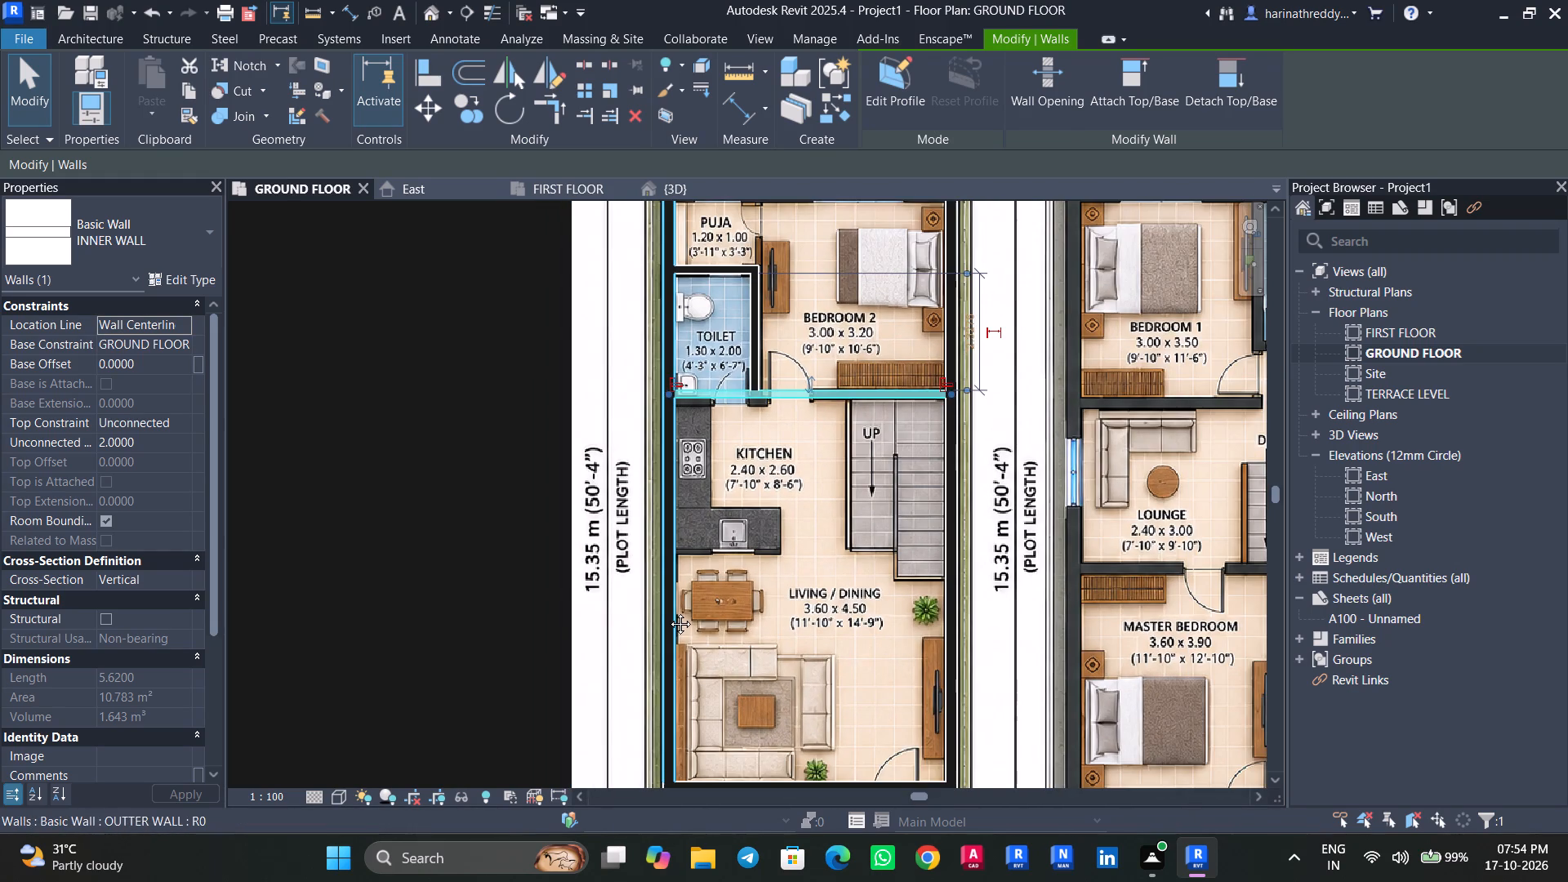
middle_drag(823, 555, 752, 601)
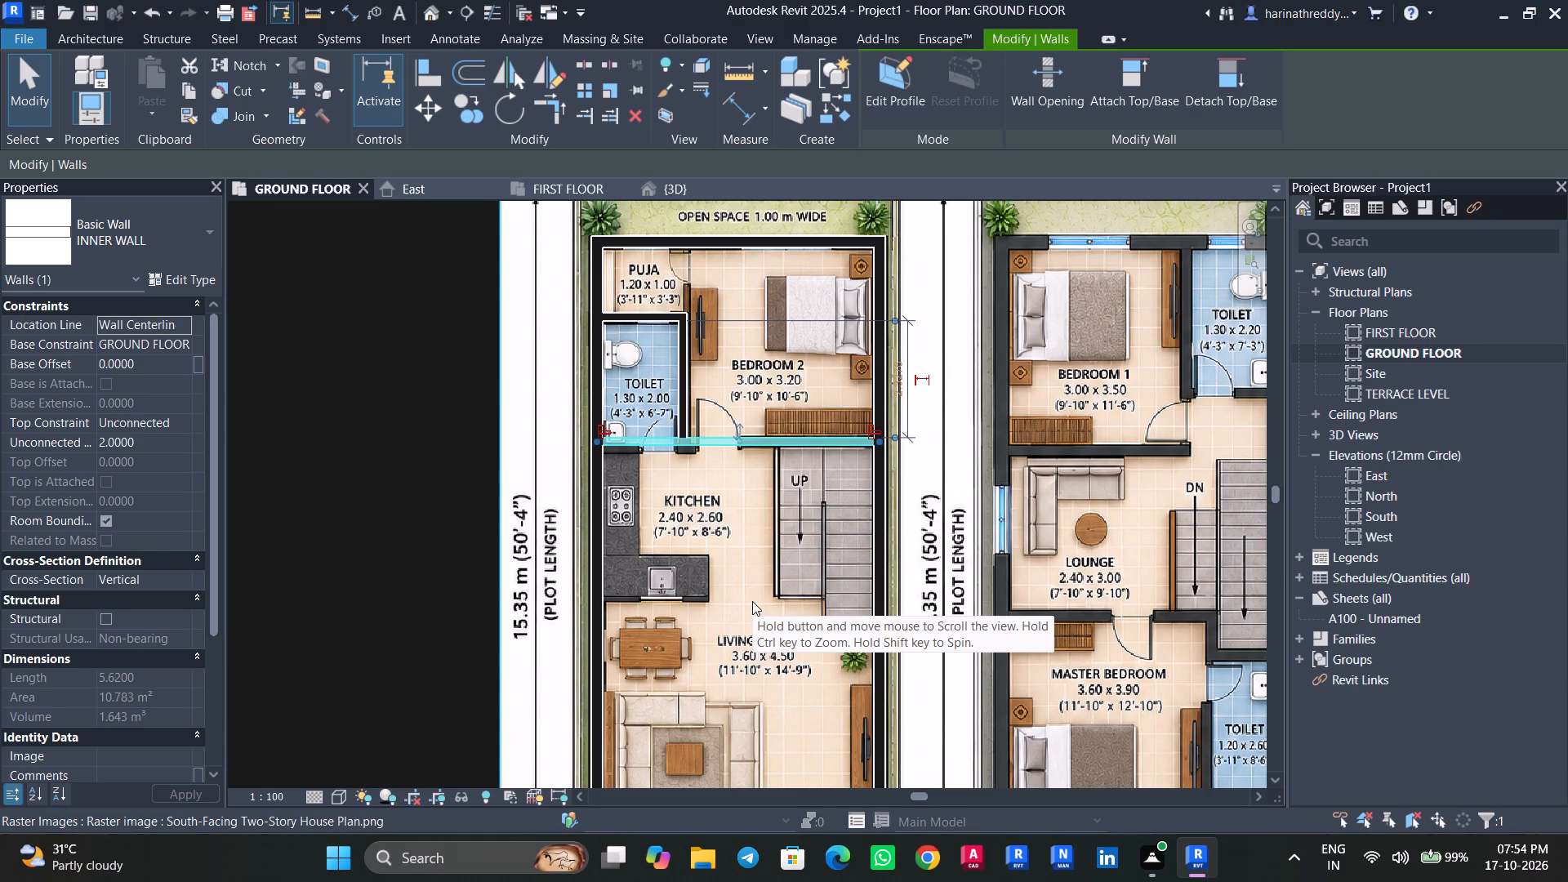
scroll(752, 601, down, 5)
middle_drag(752, 601, 722, 500)
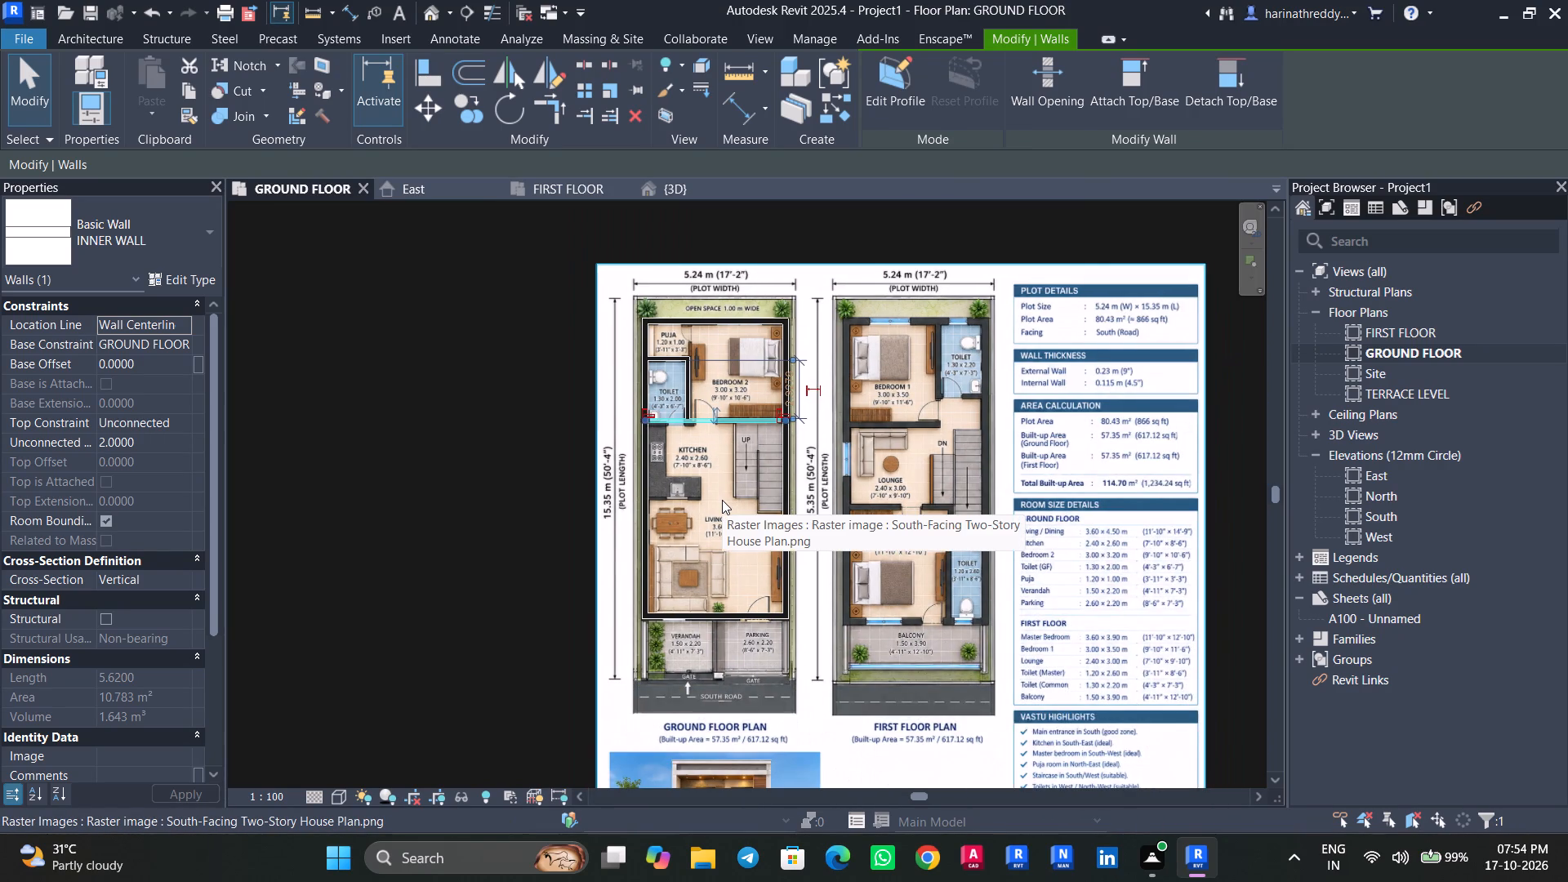
Delete all the walls drawn over the ground floor plan.
click(379, 415)
drag(512, 202, 1106, 801)
key(Delete)
Delete the South-Facing Two-Story House Plan image from the ground floor view.
click(858, 448)
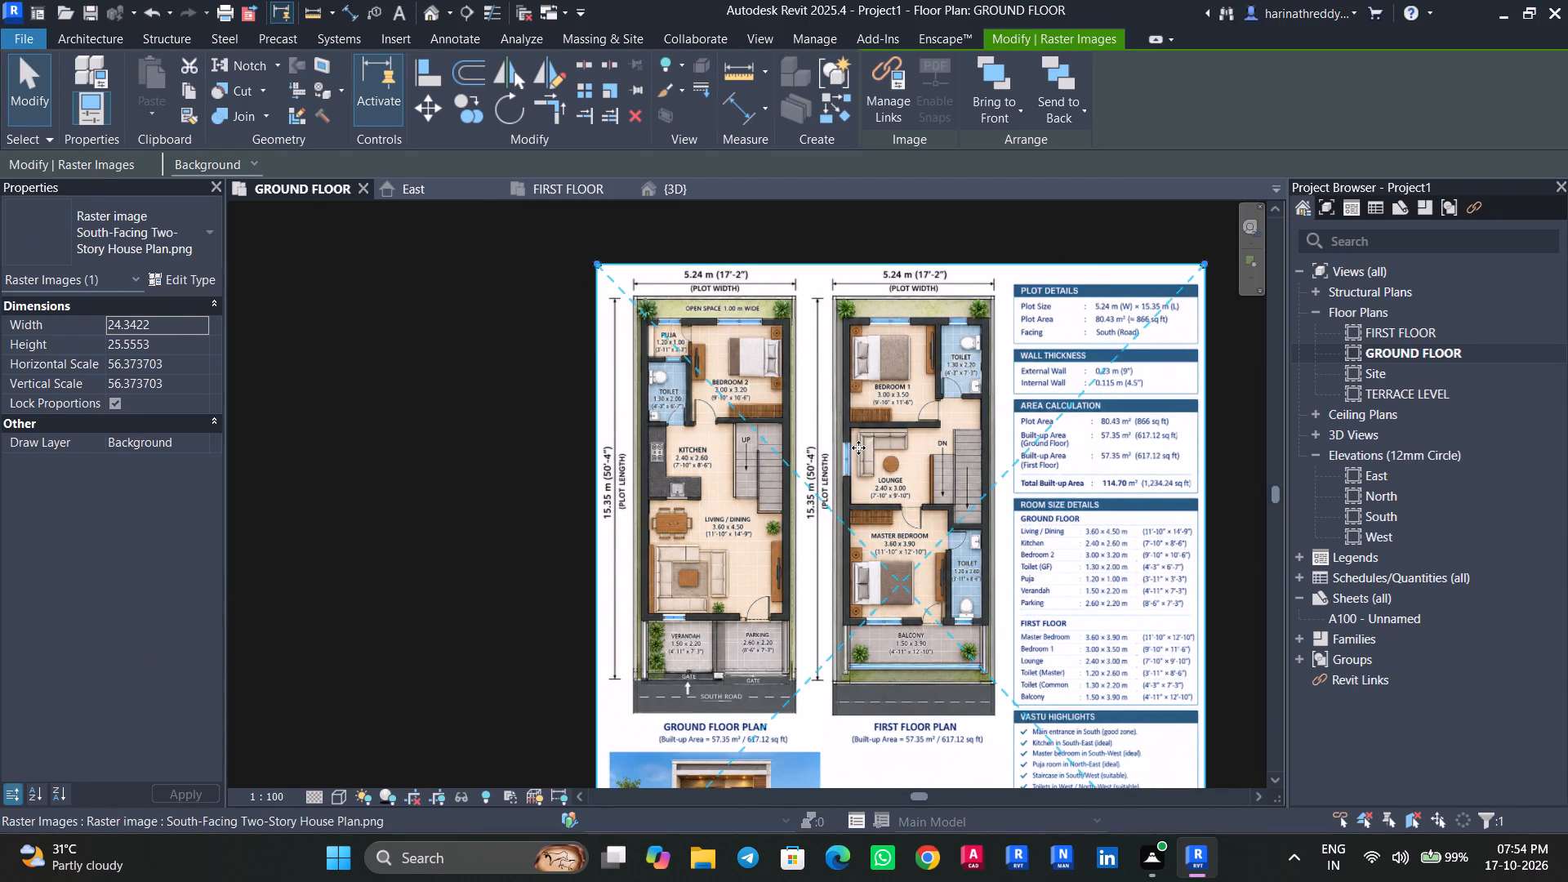
key(Delete)
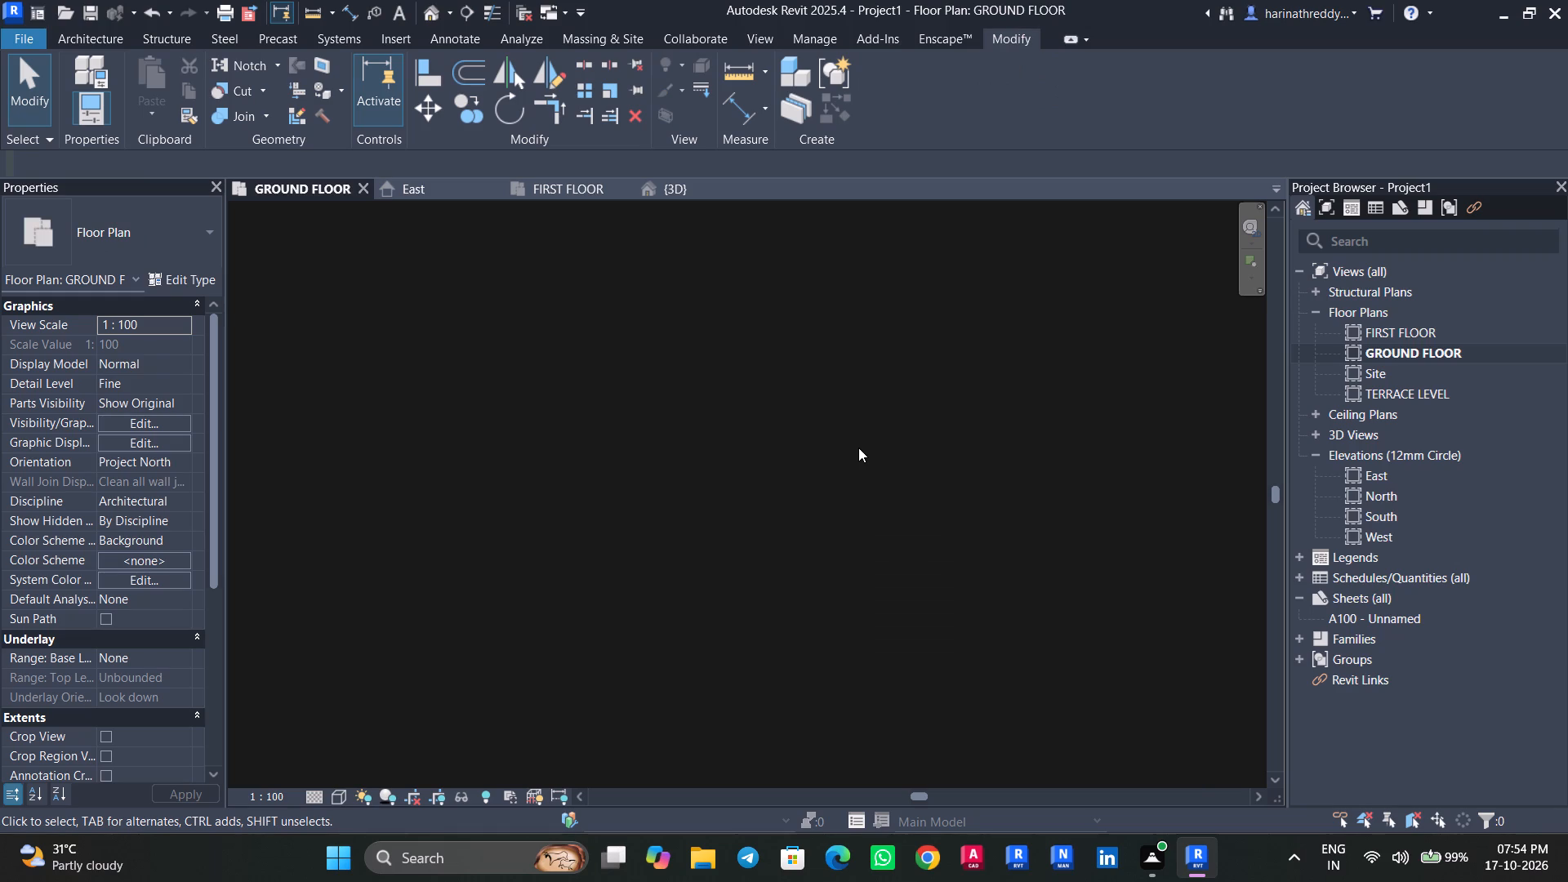
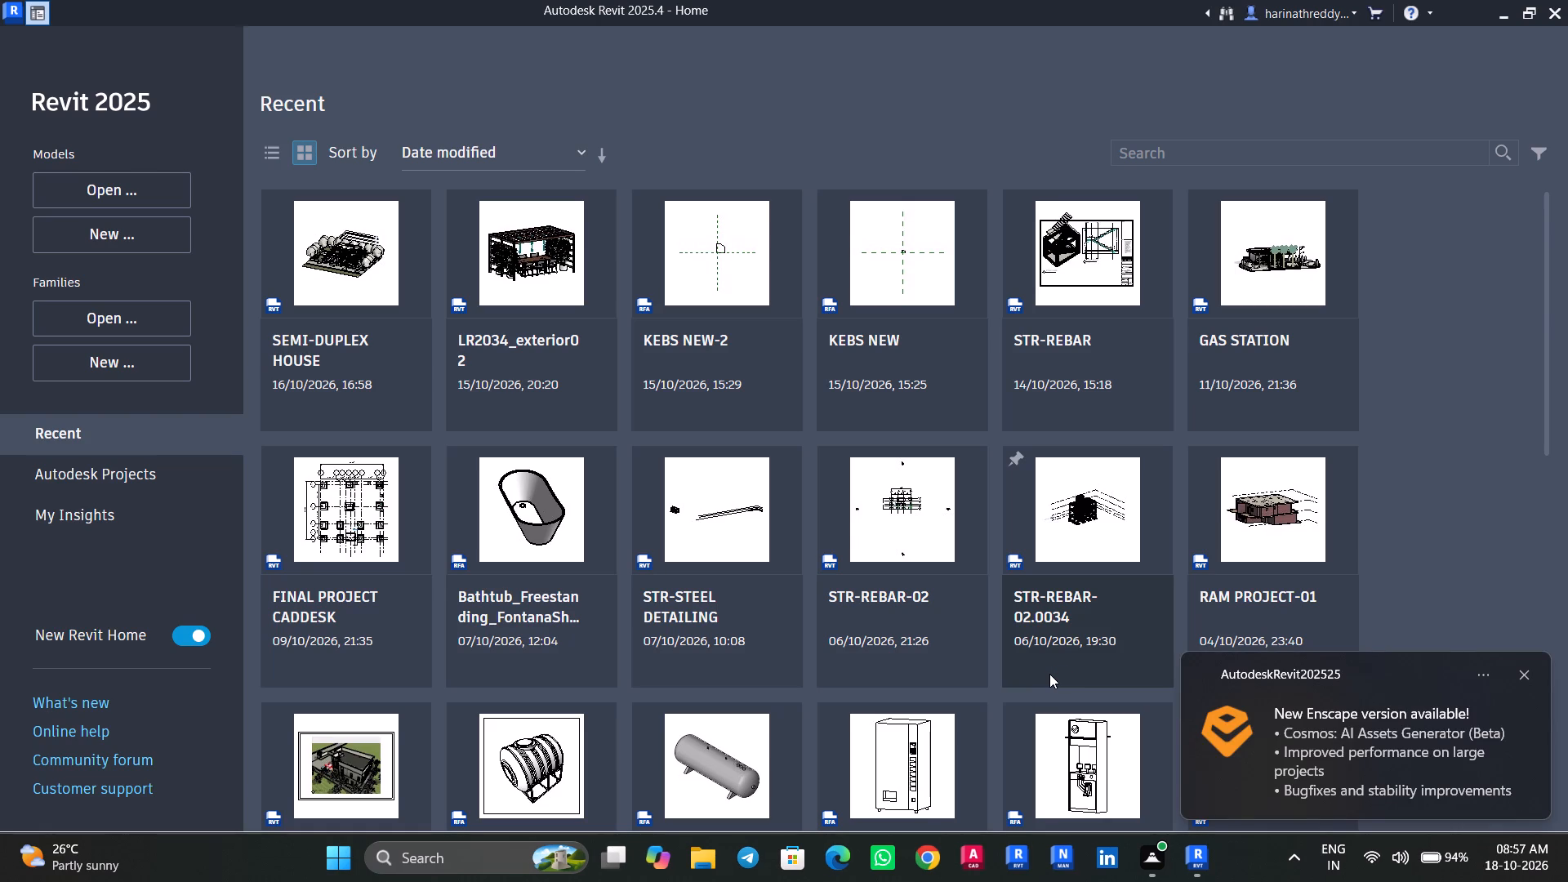
Dismiss the Enscape update notification and create a new project from the Architectural Template.
click(1521, 679)
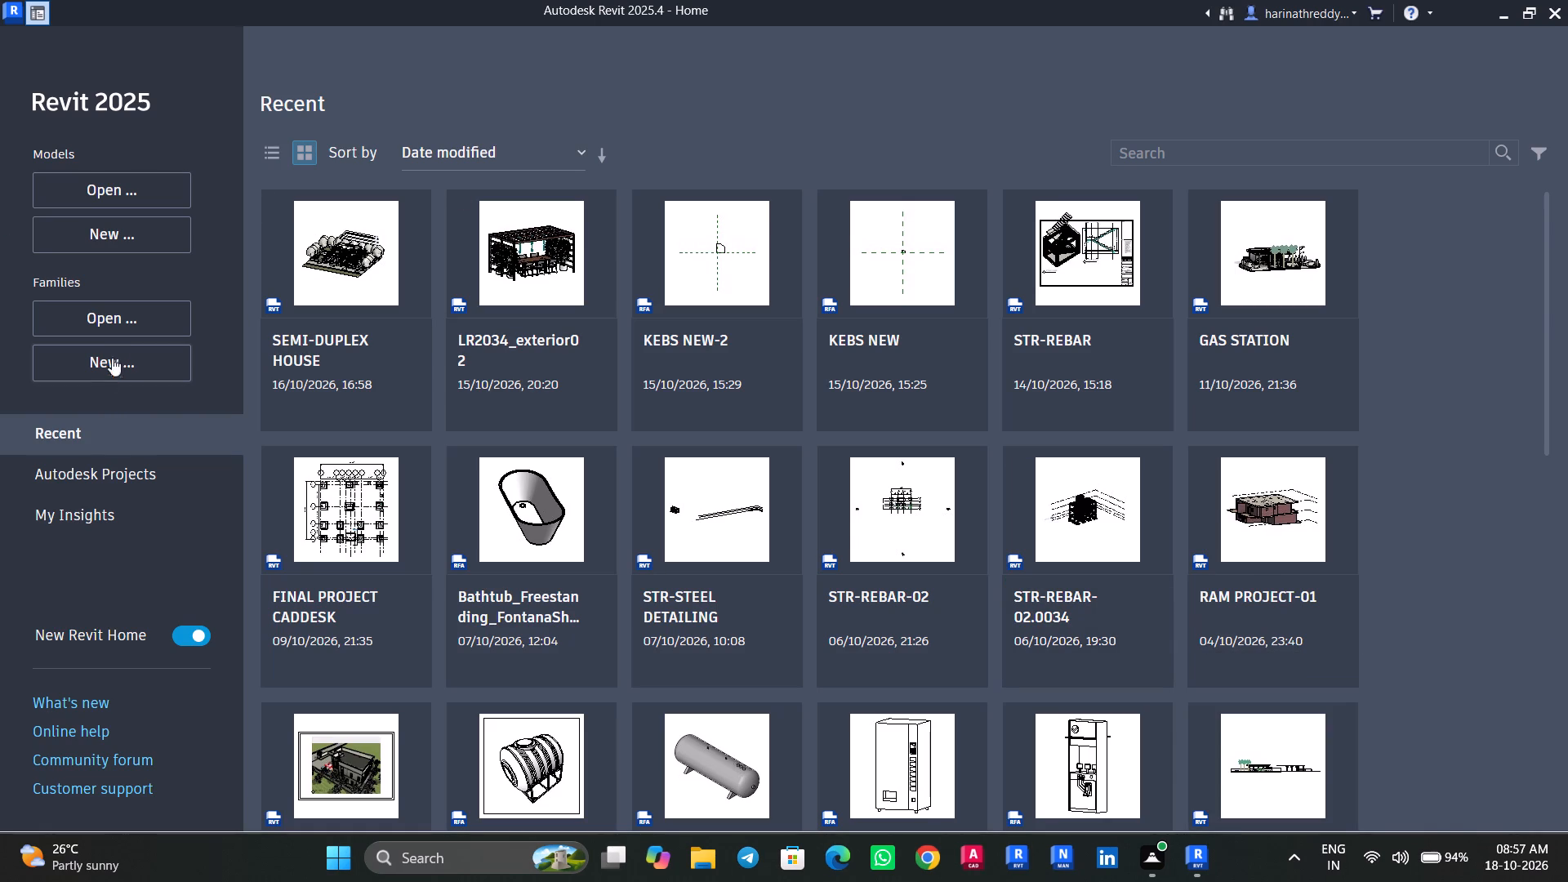
key(ctrl+n)
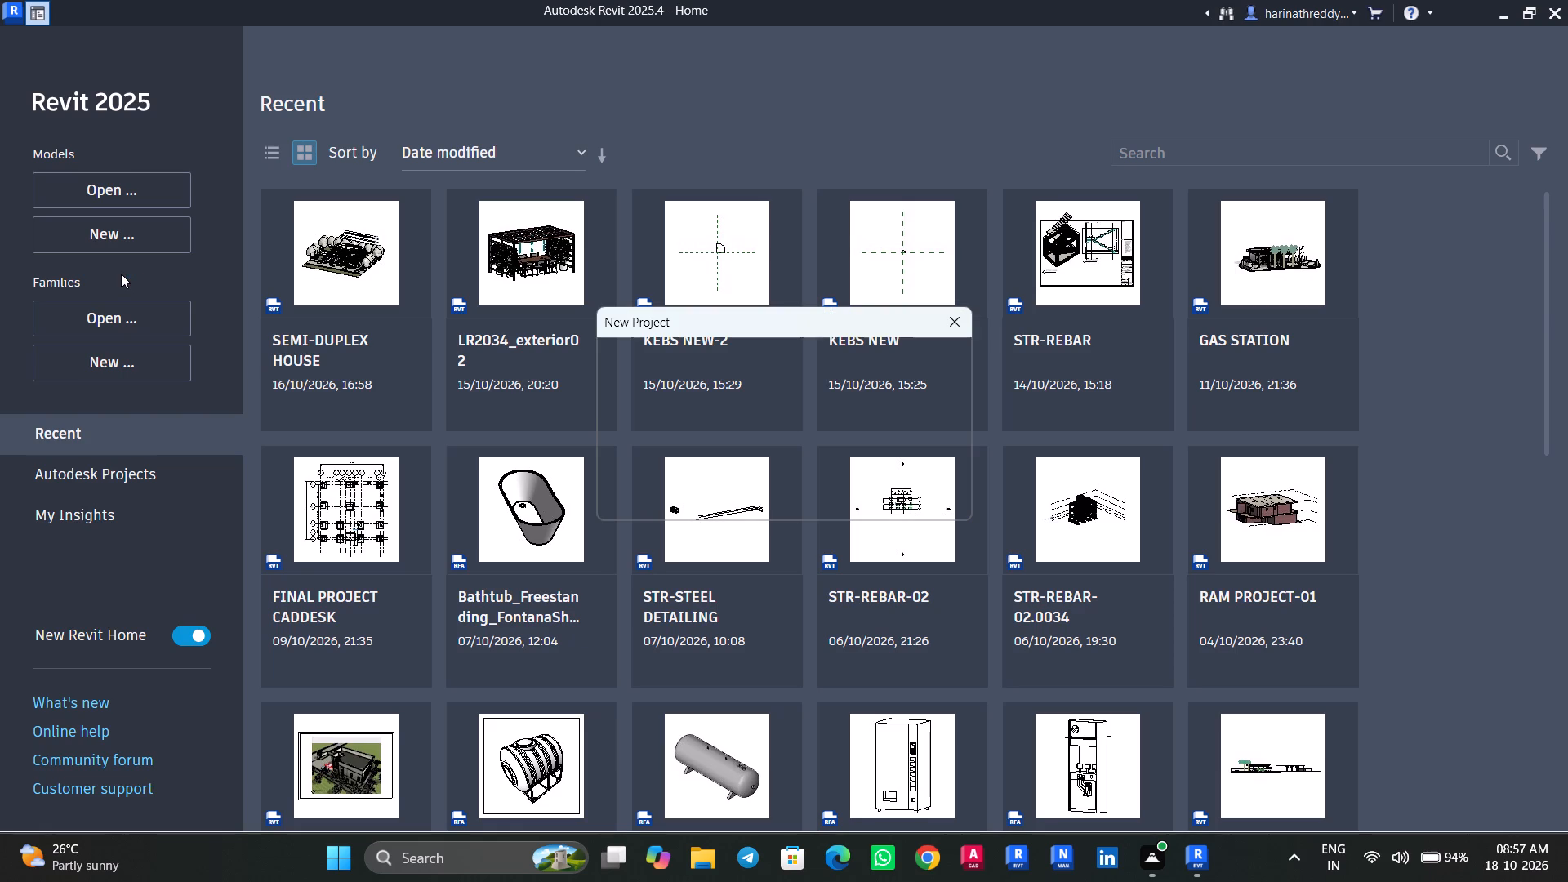
key(Down)
key(Up)
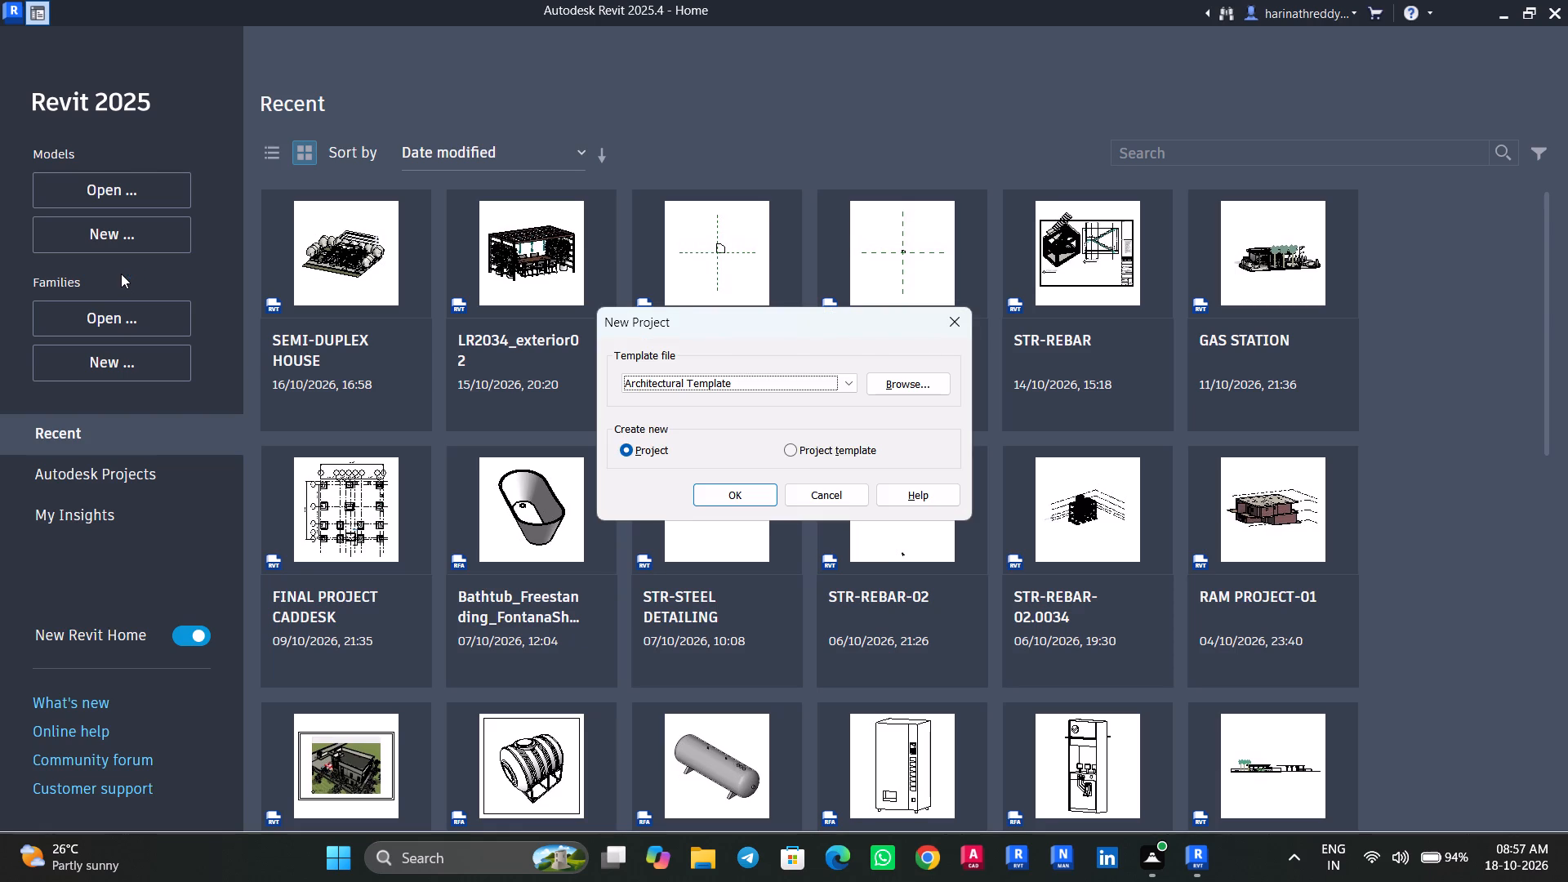
key(Down)
key(Return)
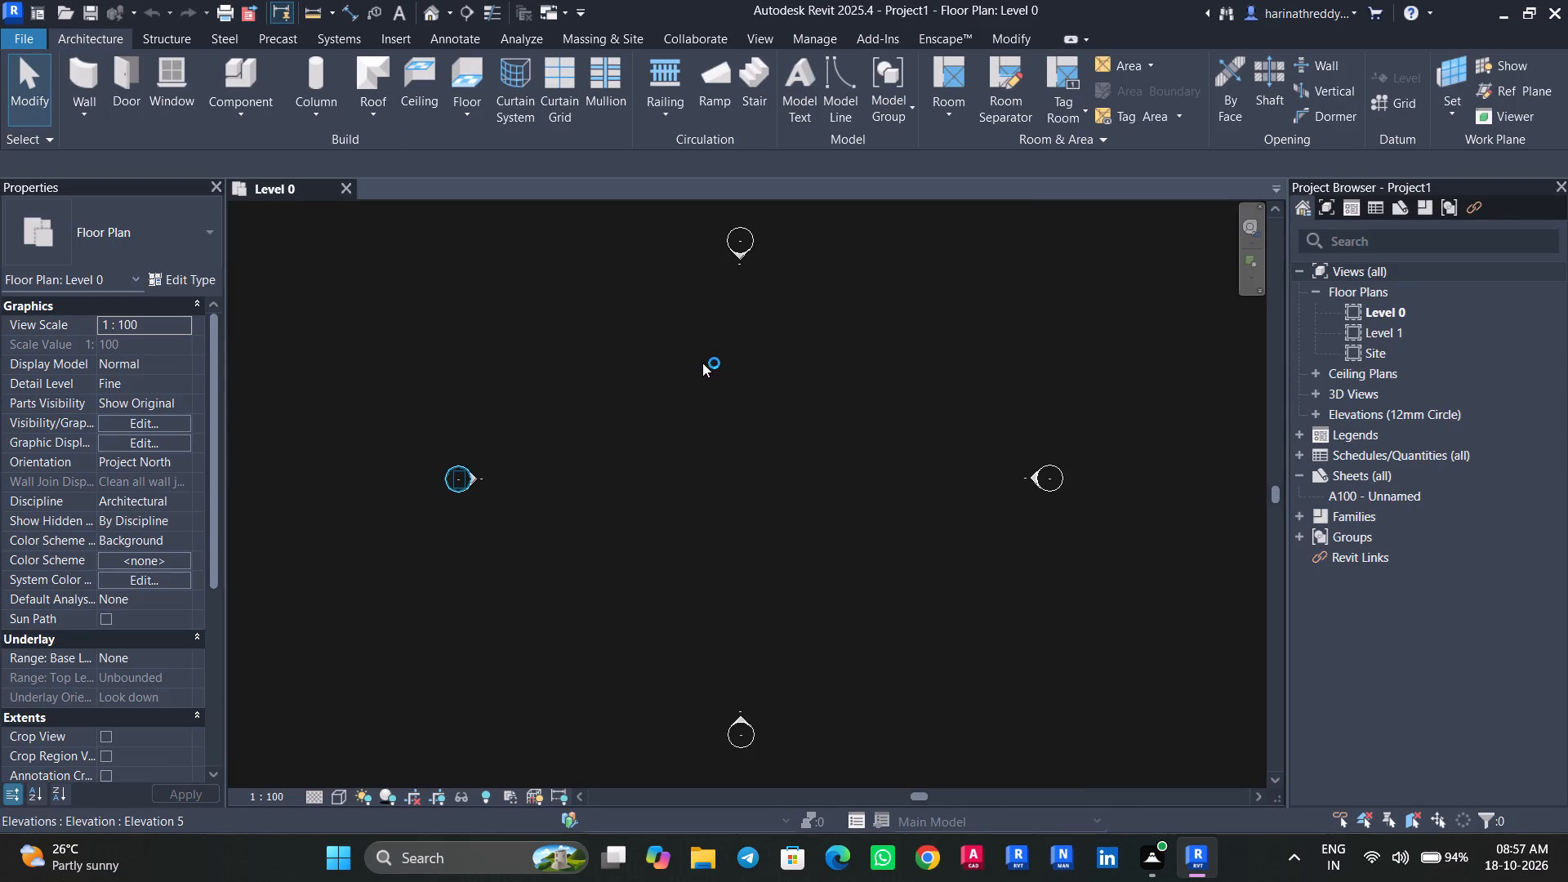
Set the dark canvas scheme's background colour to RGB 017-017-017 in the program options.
click(31, 40)
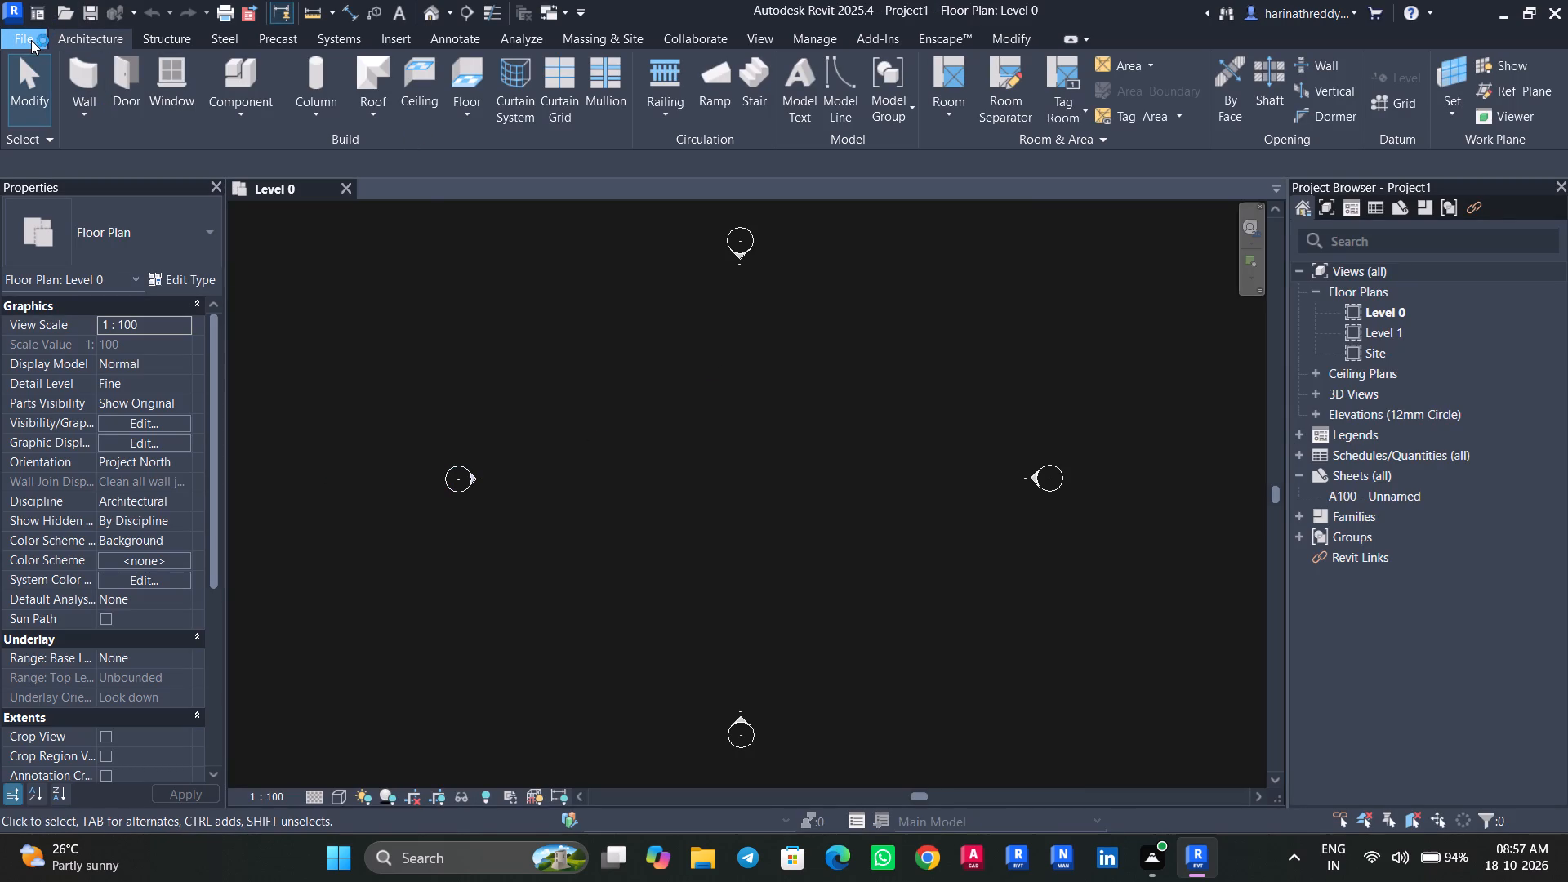
click(322, 555)
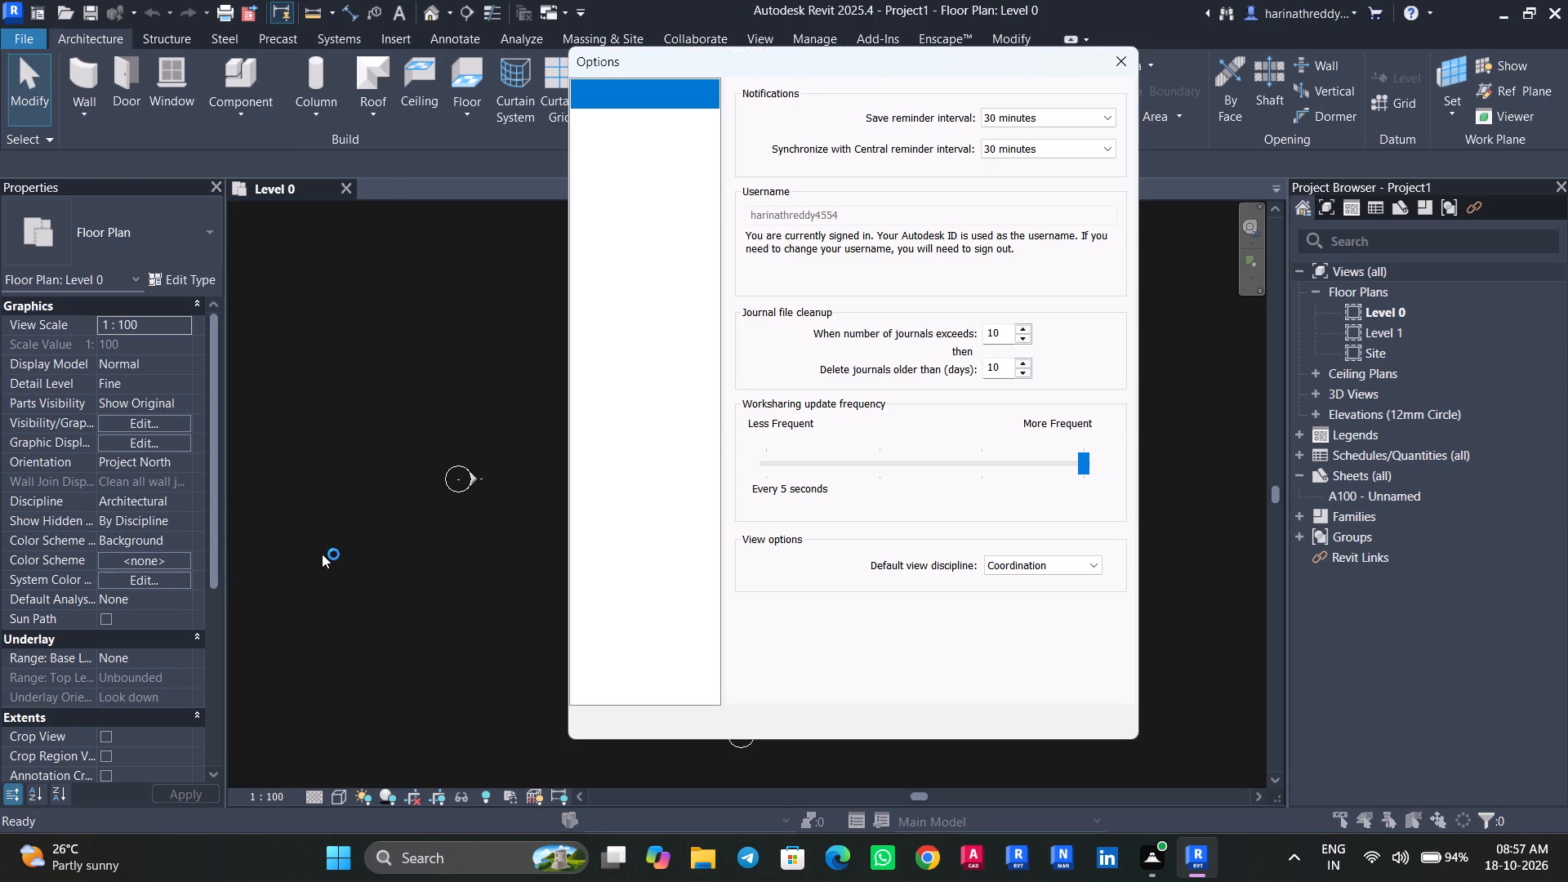
click(607, 155)
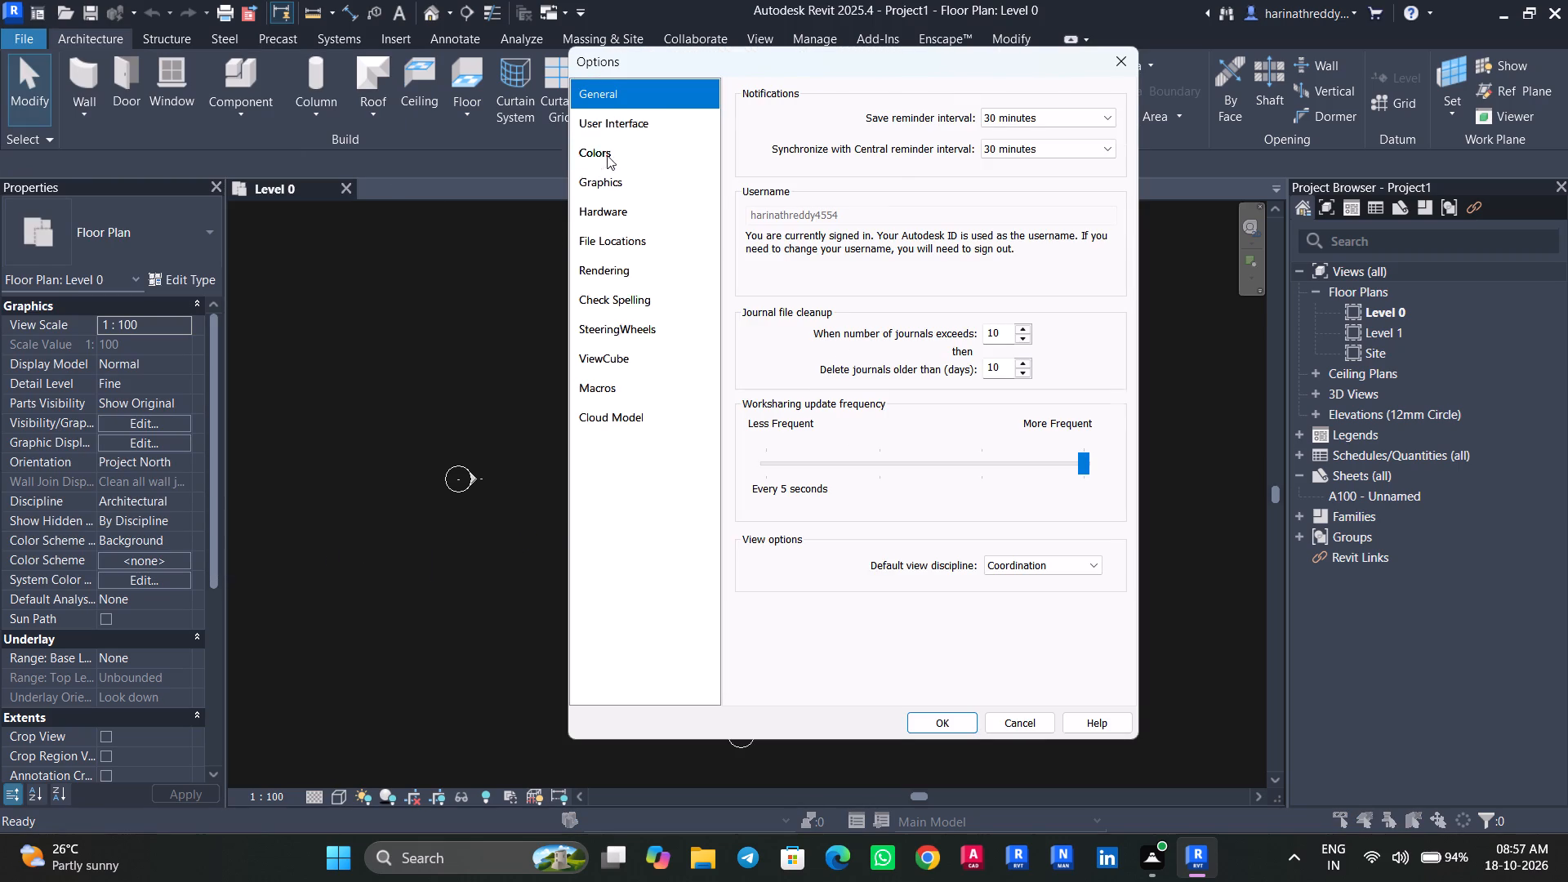
click(898, 220)
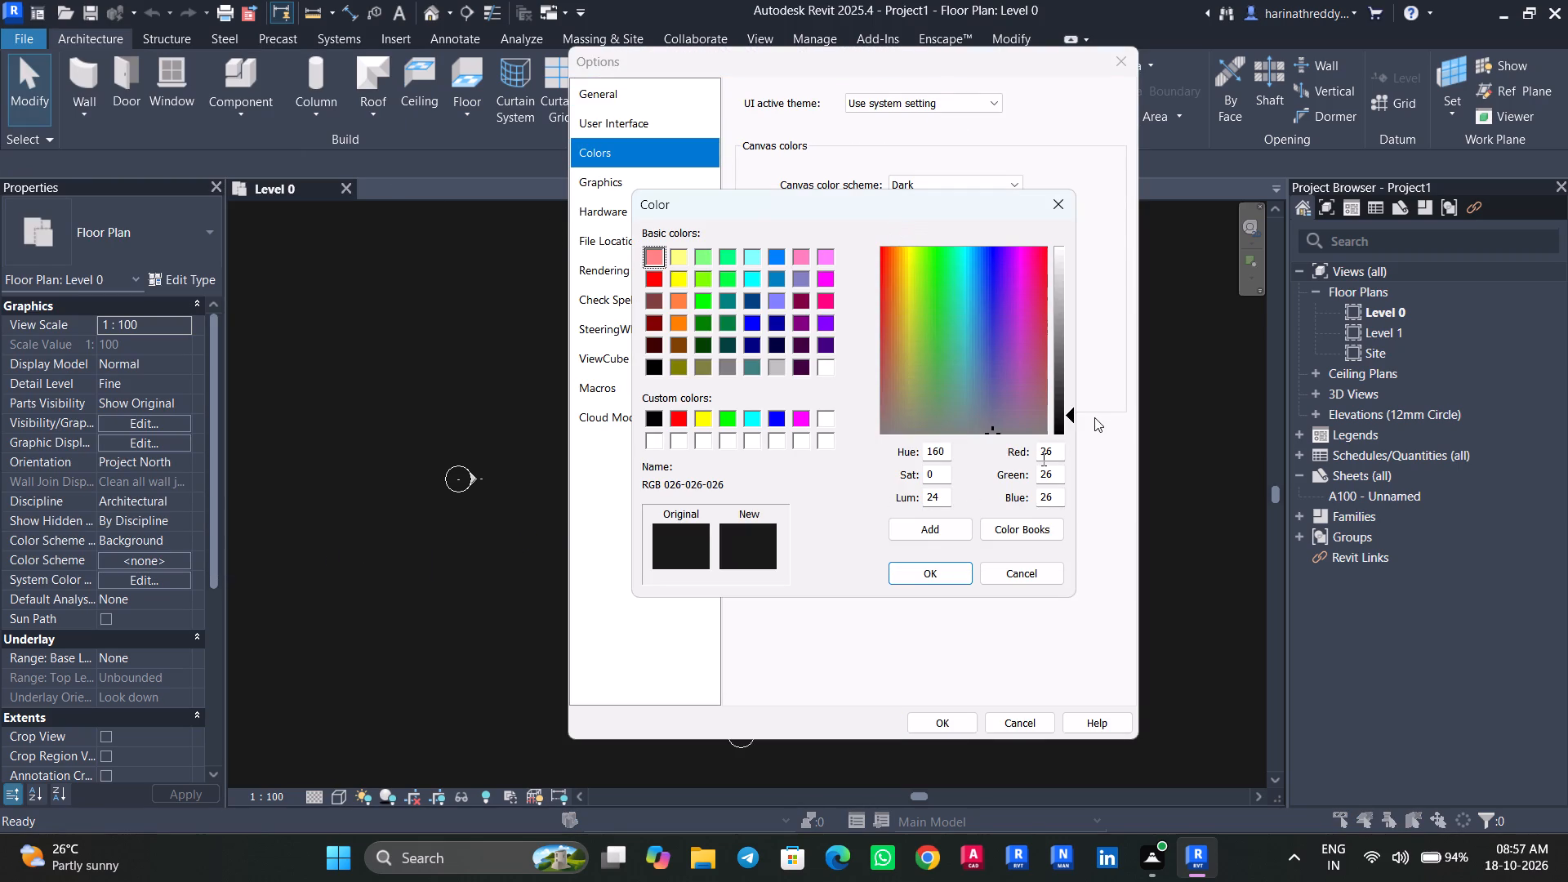
drag(1074, 408, 1067, 401)
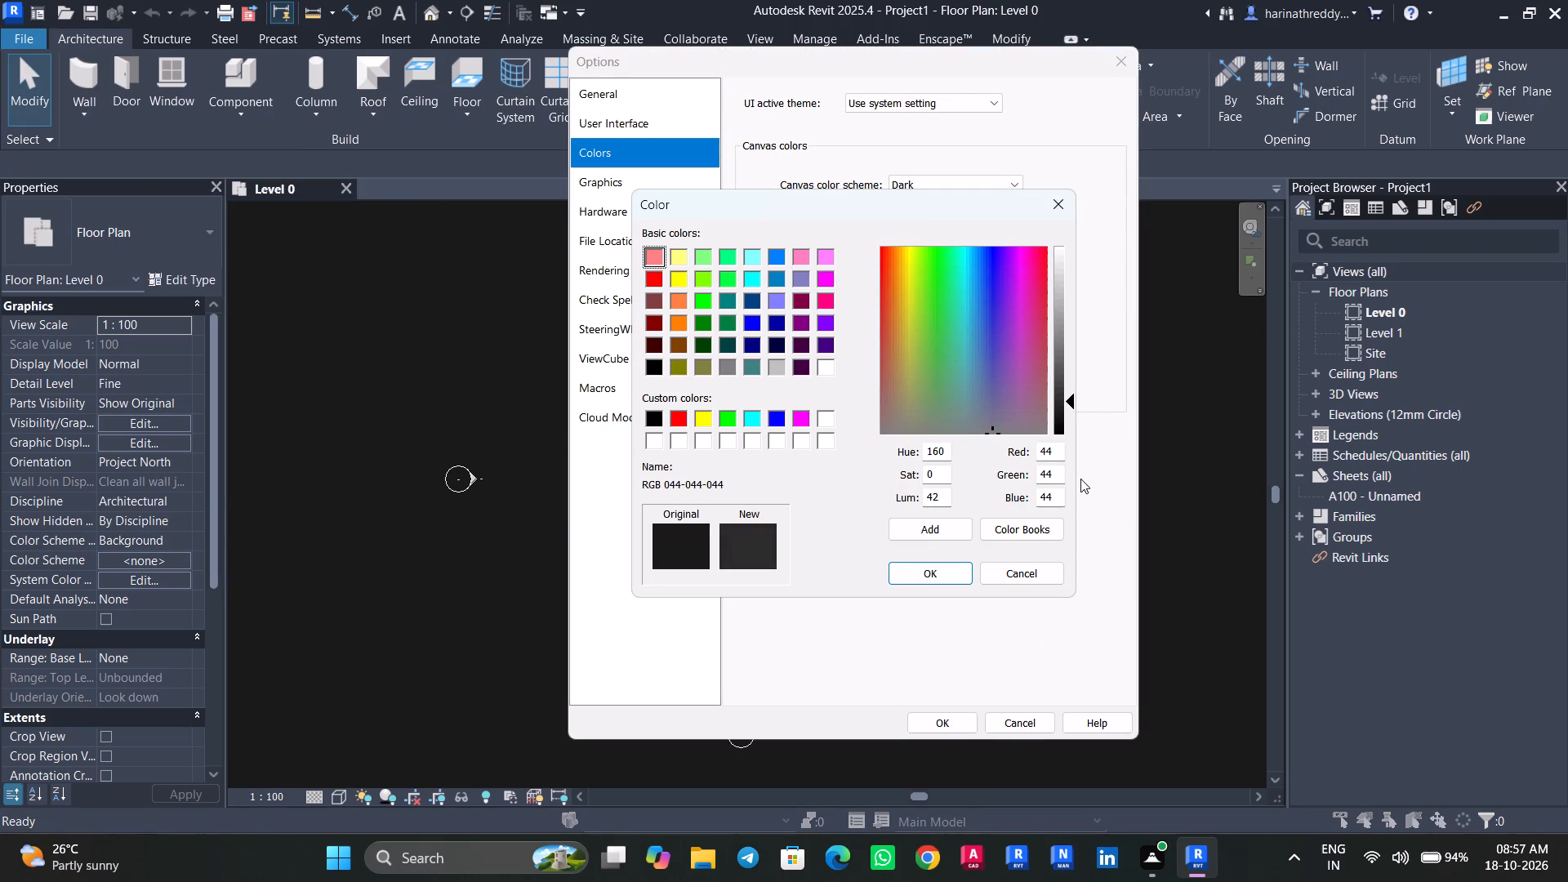
click(648, 420)
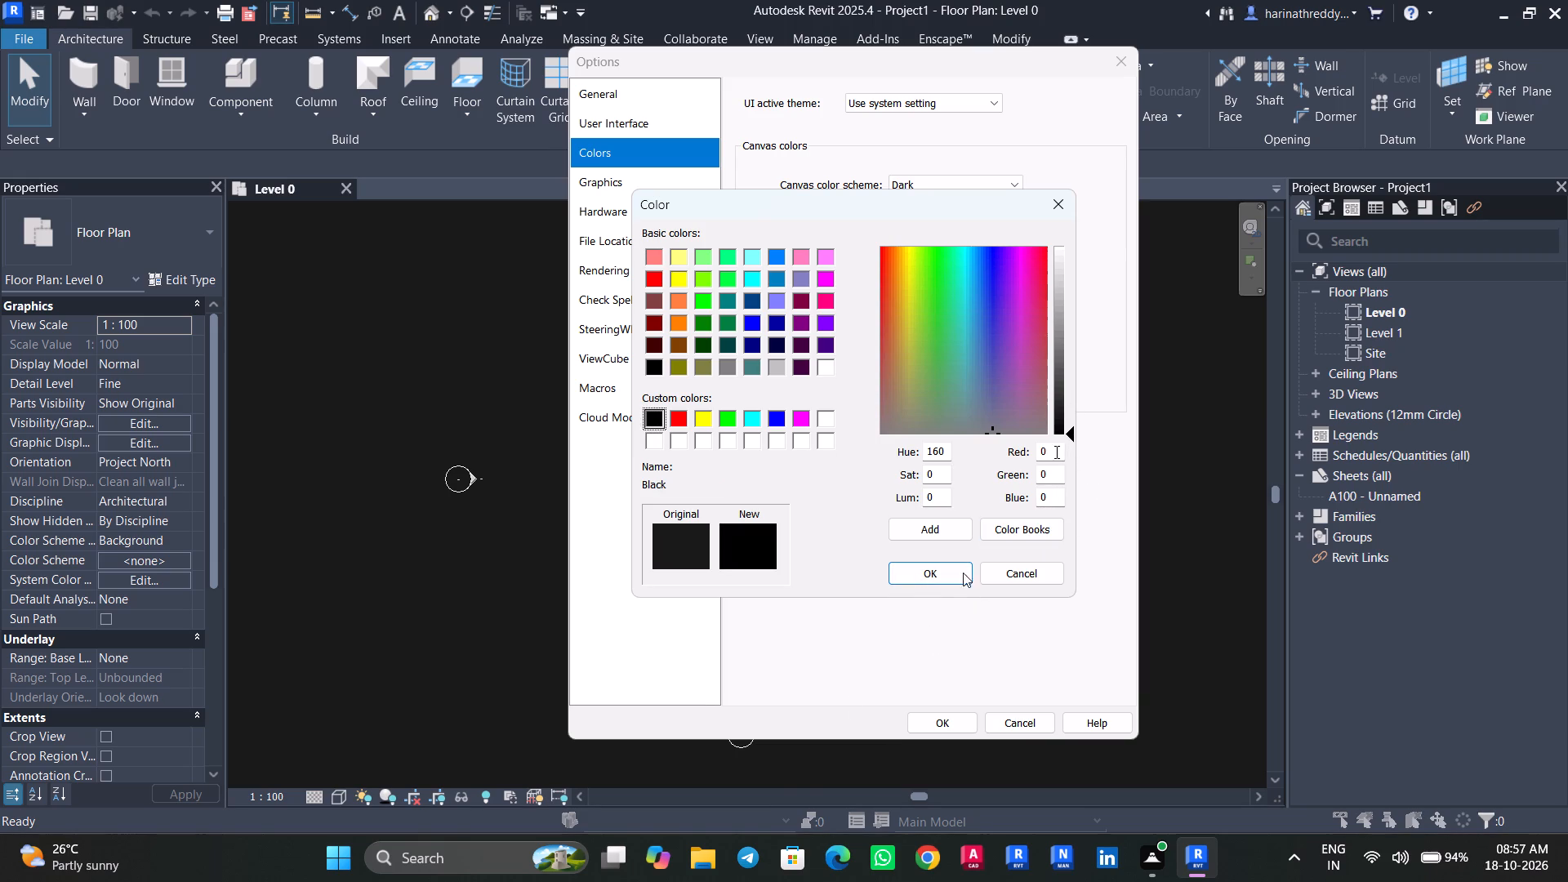
drag(1072, 432, 1070, 421)
click(945, 719)
click(939, 726)
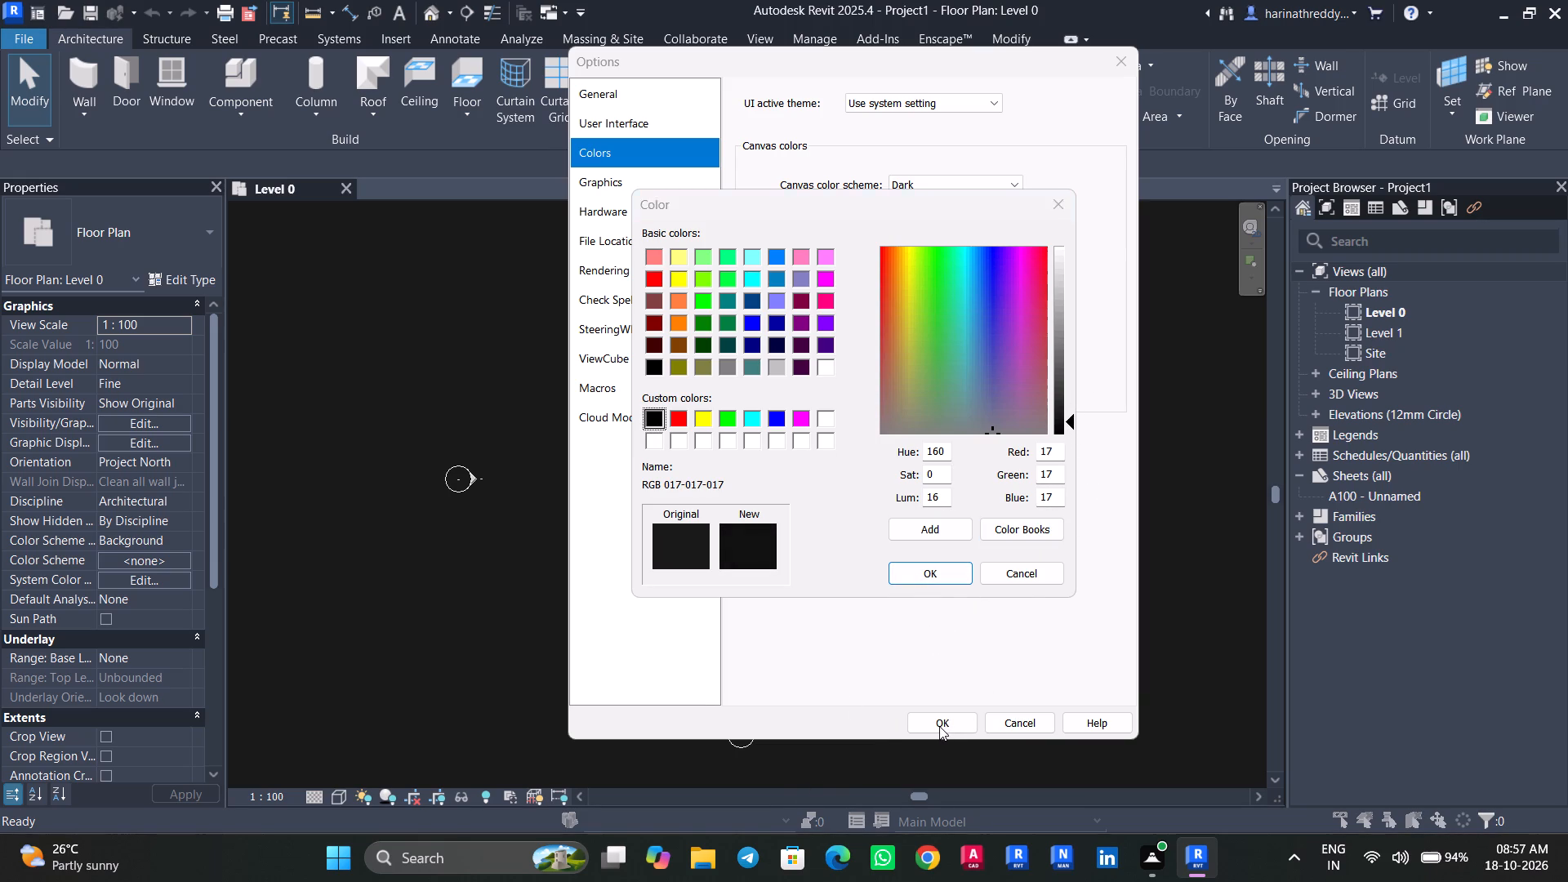
click(904, 578)
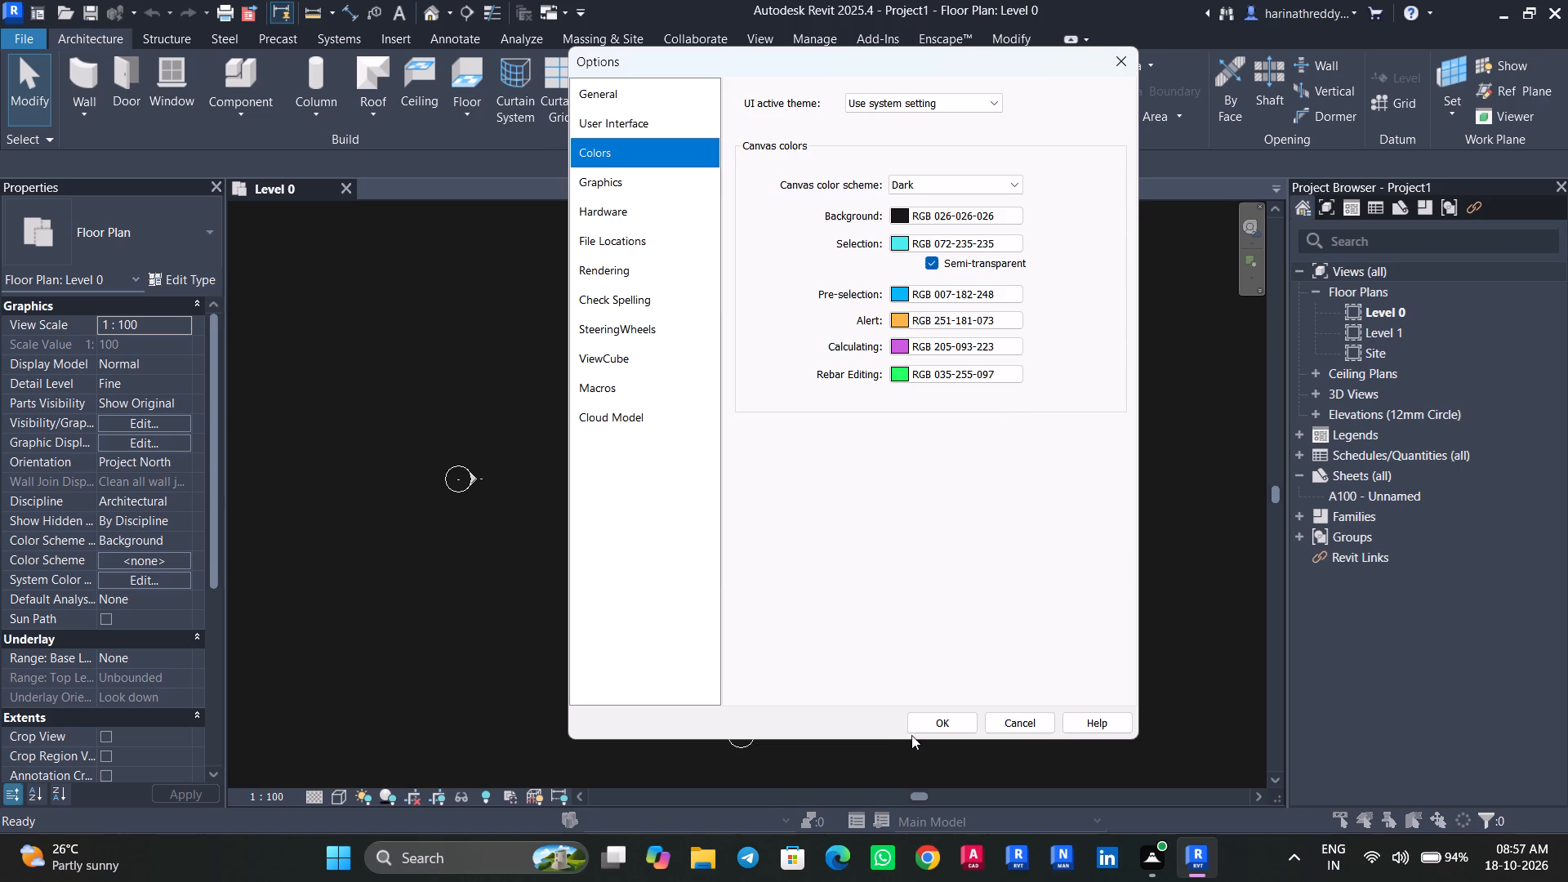
click(926, 725)
click(927, 725)
Check the new project's Common unit formats in Project Units without changing them.
scroll(698, 404, up, 3)
scroll(697, 404, down, 9)
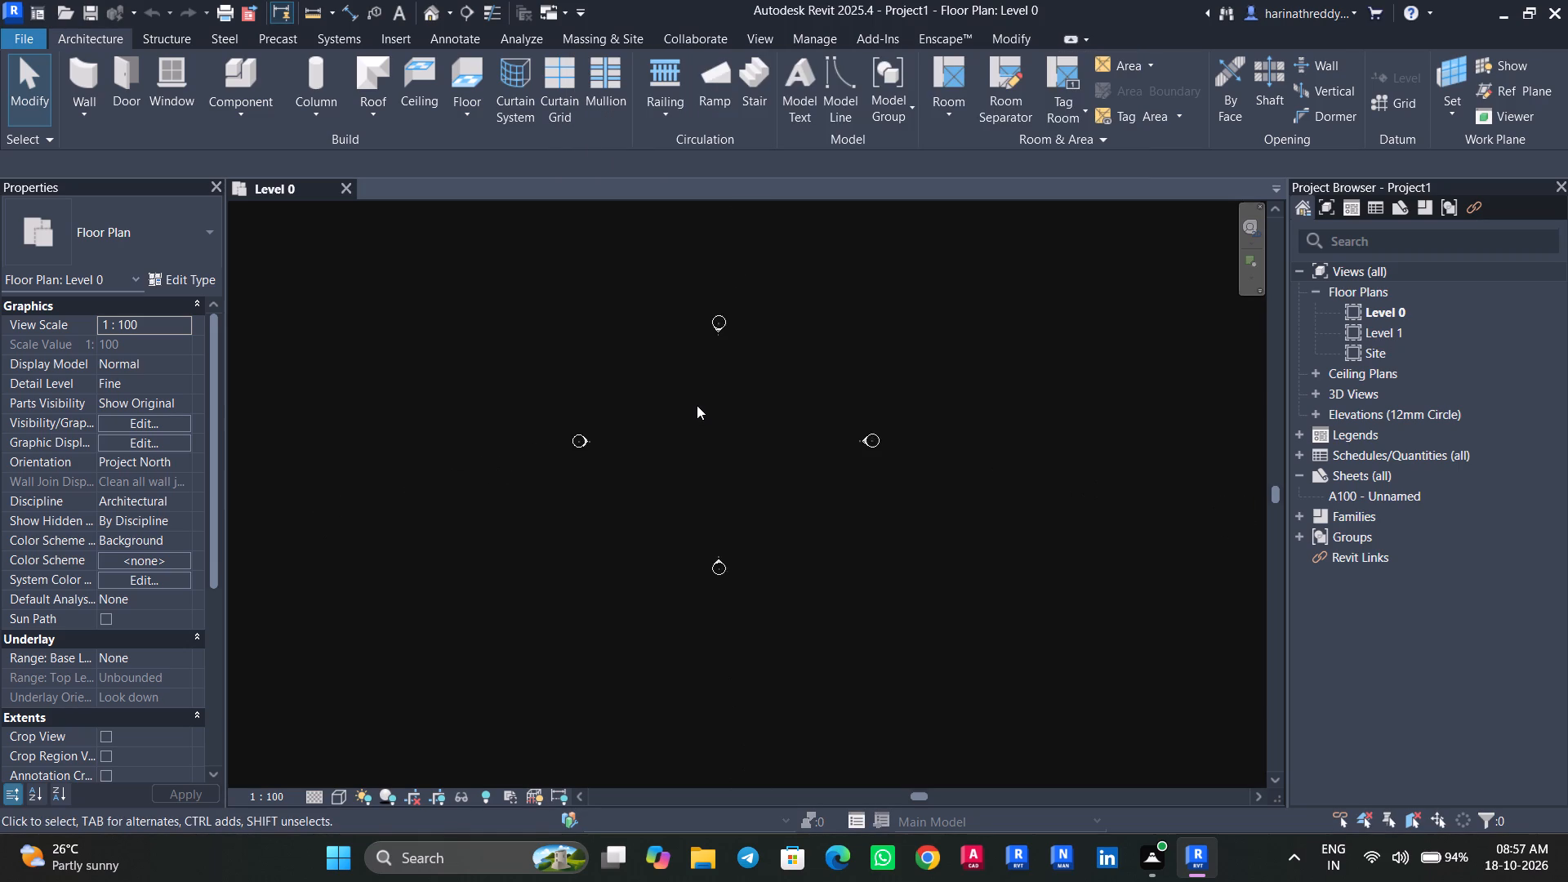
scroll(697, 405, up, 3)
middle_drag(678, 430, 731, 426)
text(un)
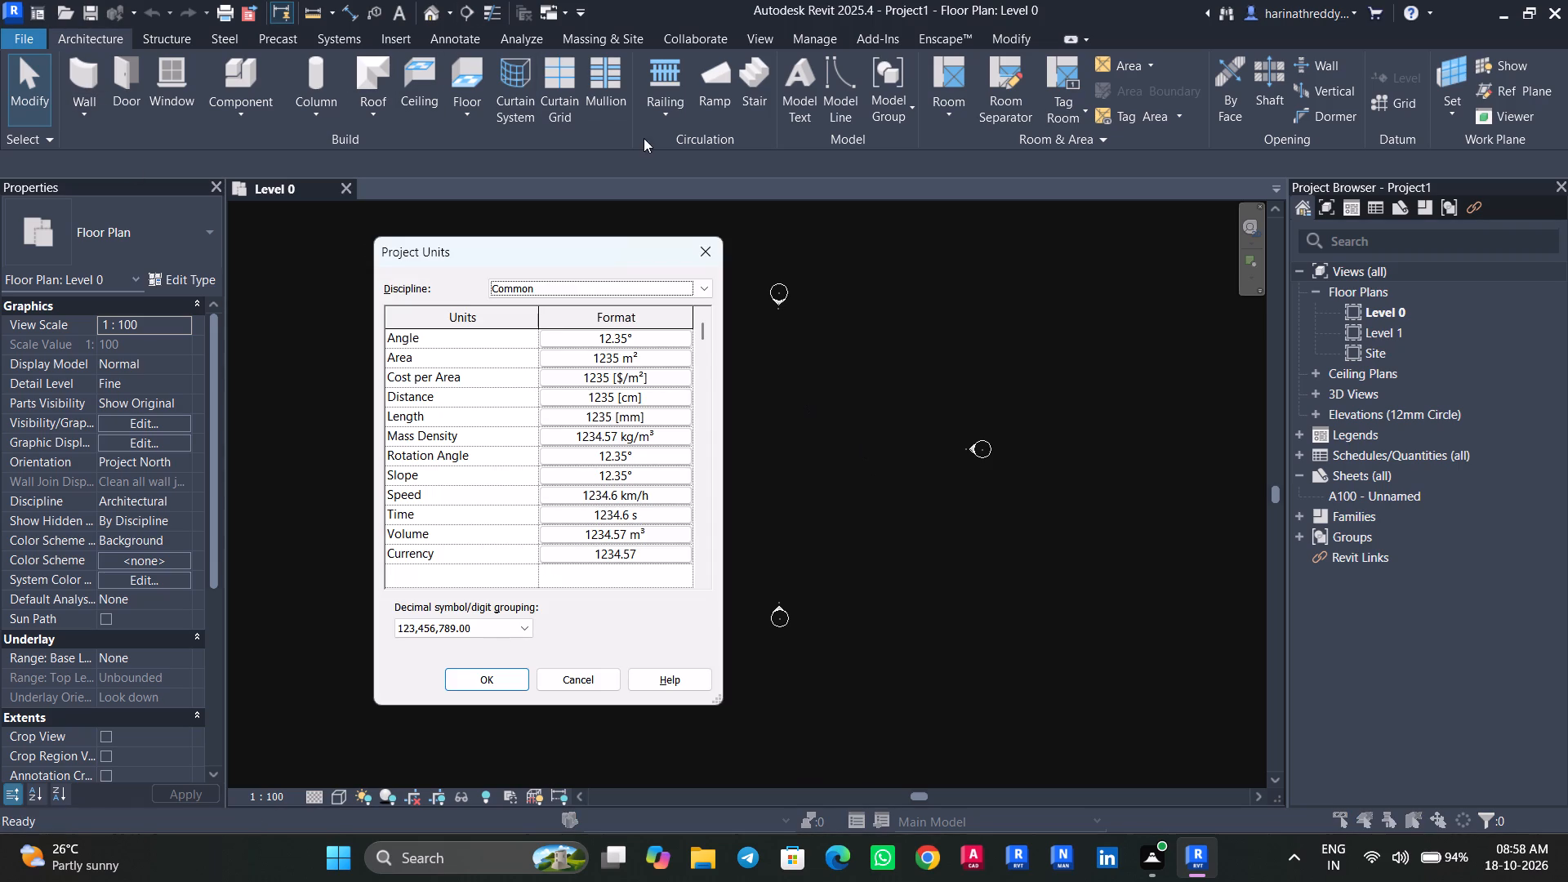
click(701, 248)
key(Escape)
key(Escape)
Bring up the commands for inserting external content into the Level 0 floor plan.
click(385, 35)
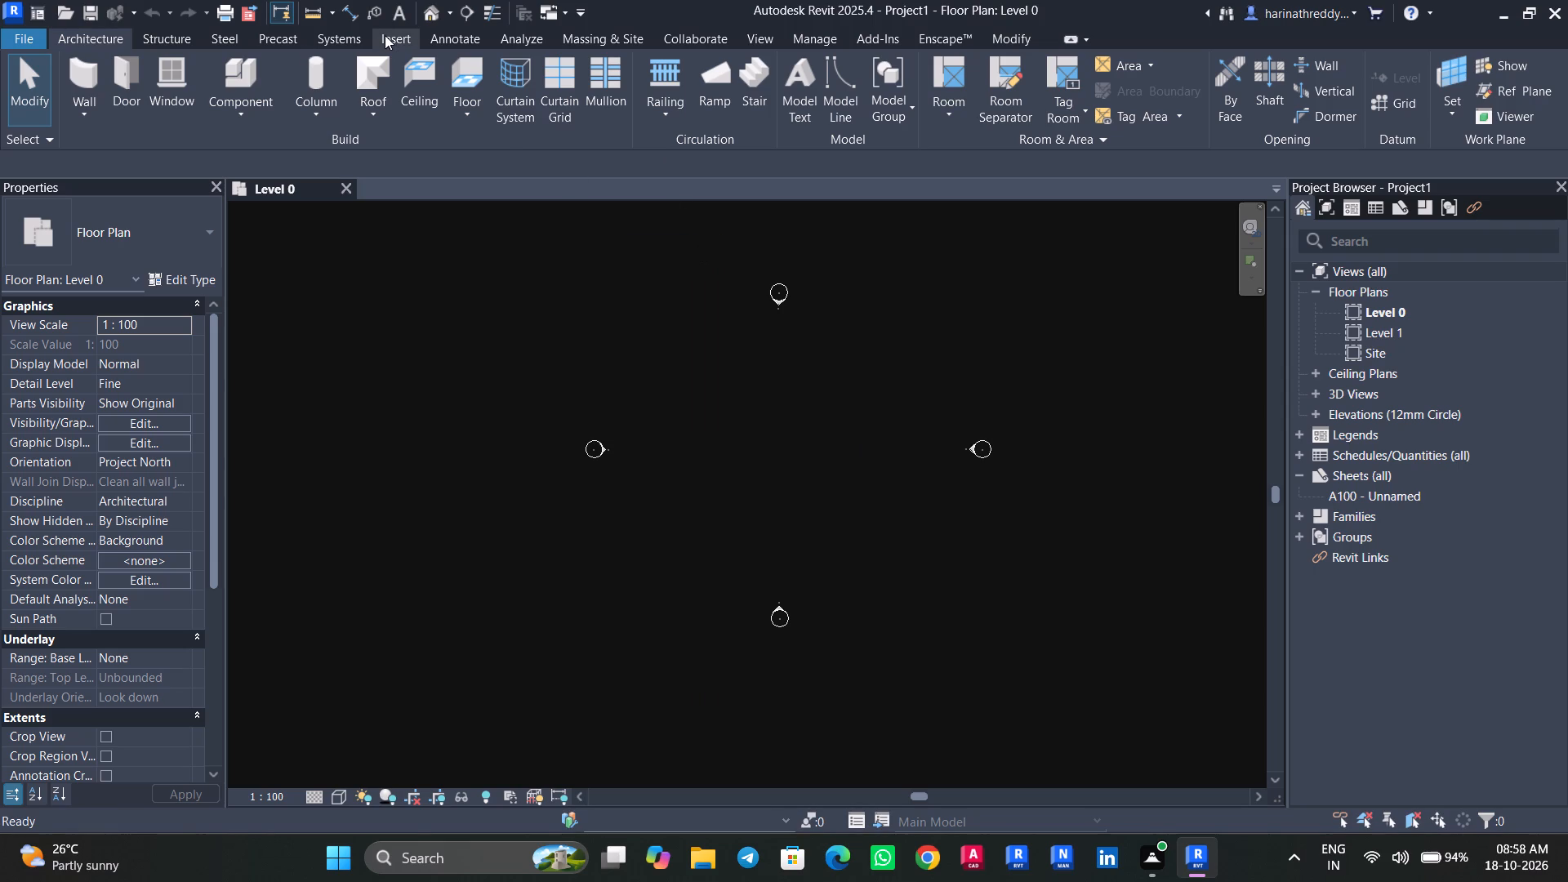
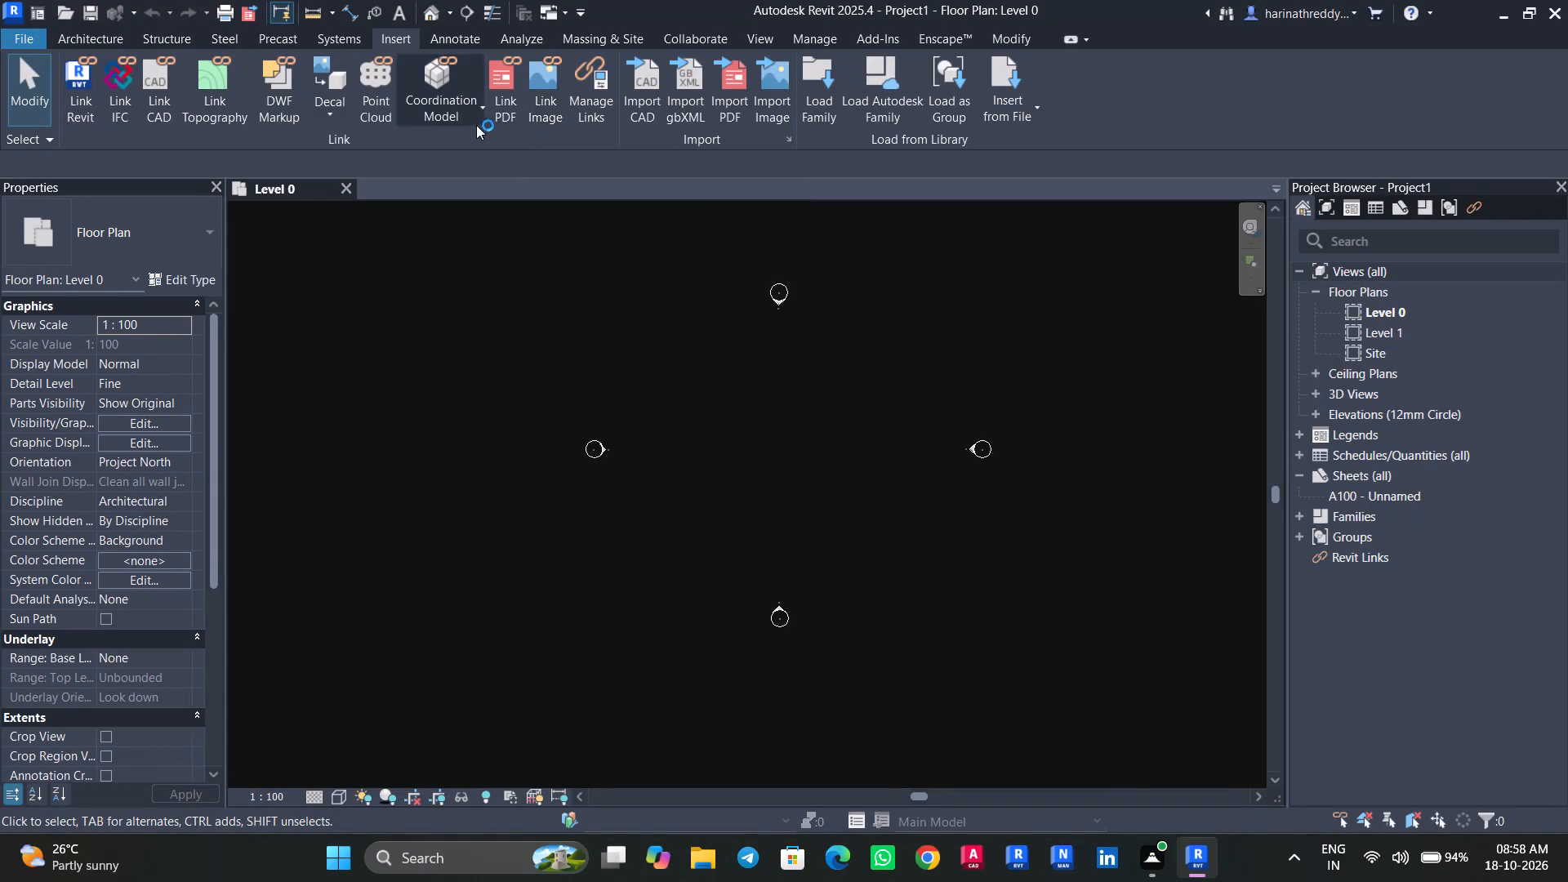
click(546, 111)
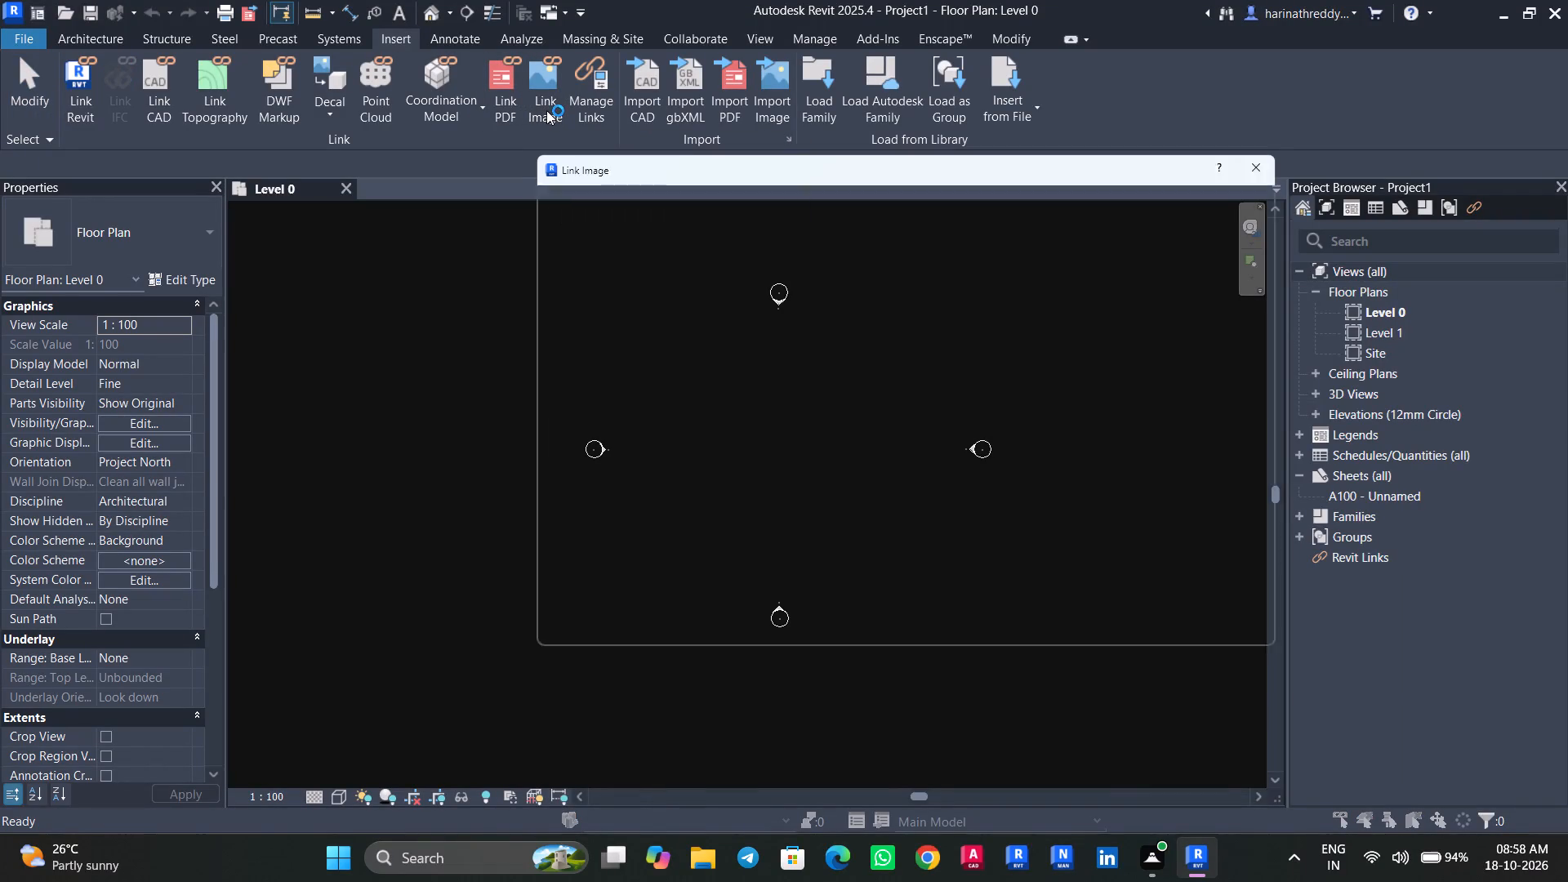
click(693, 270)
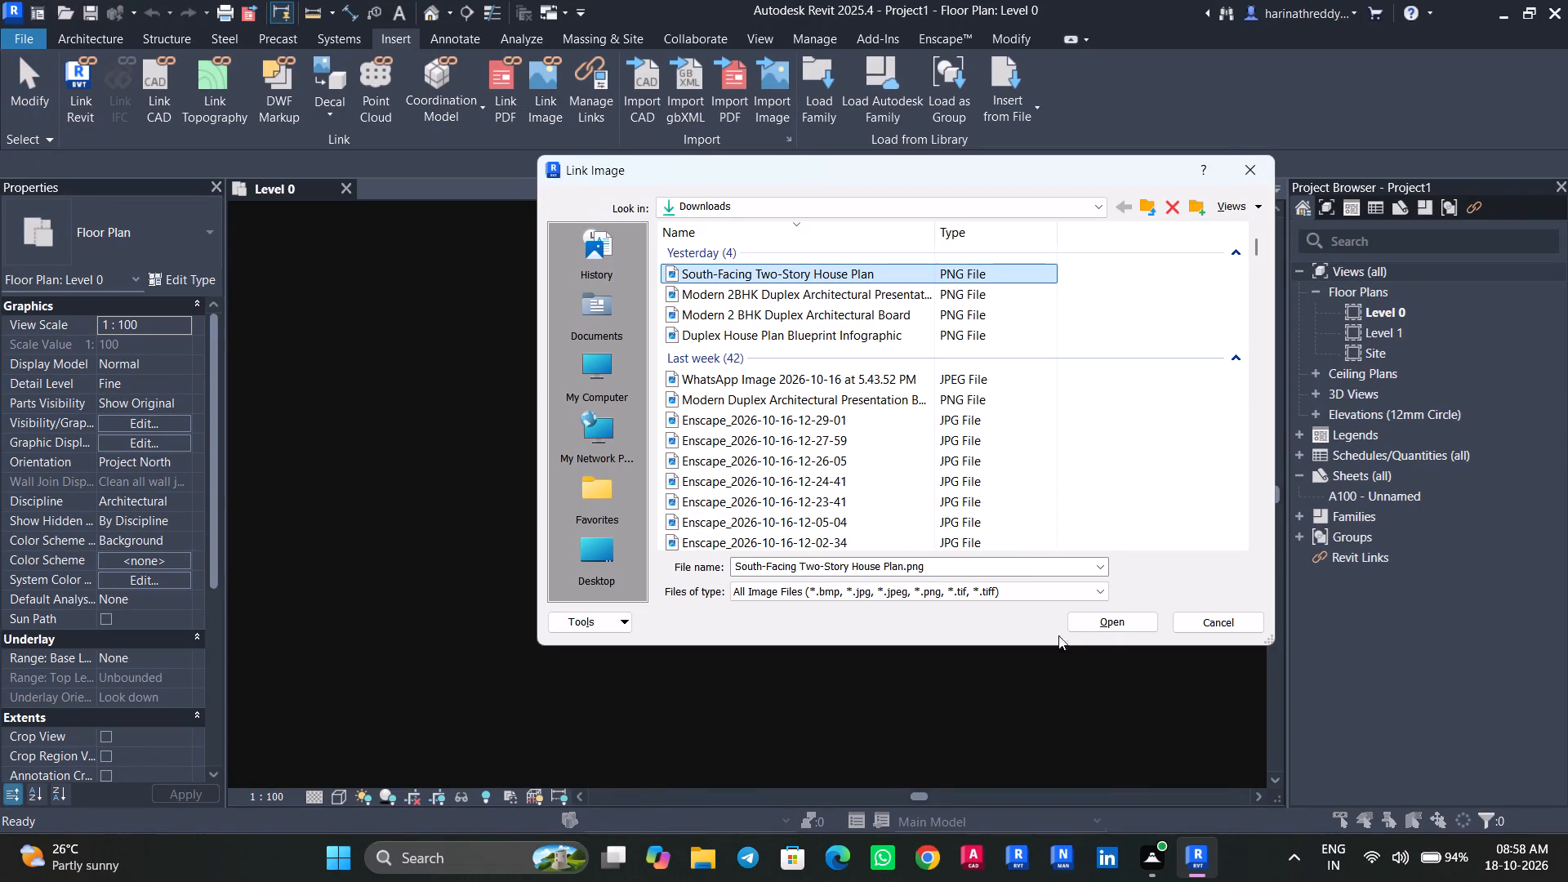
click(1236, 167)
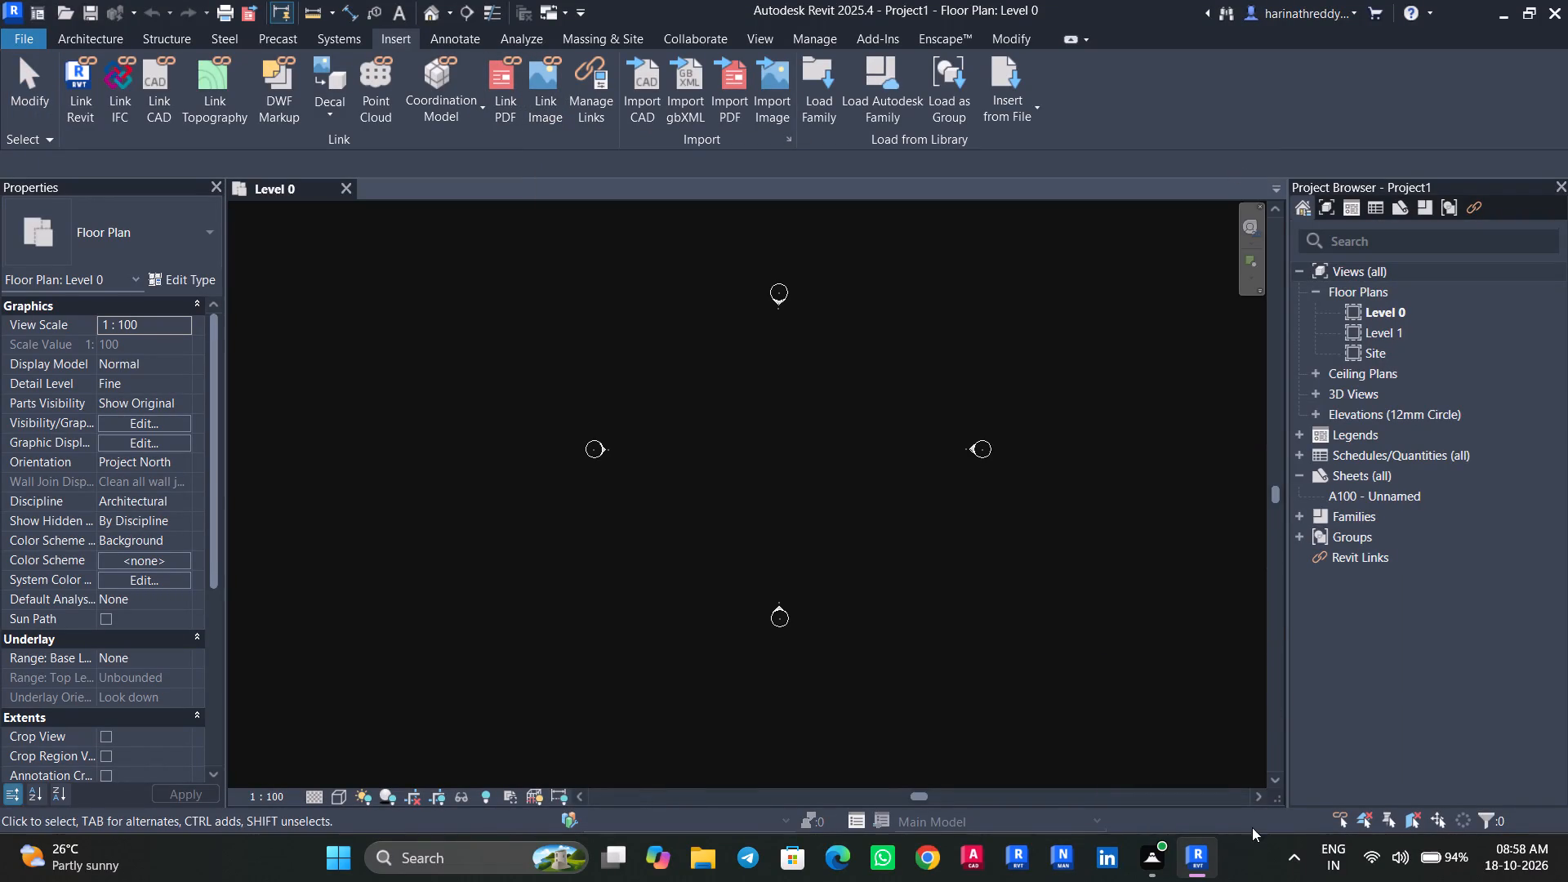
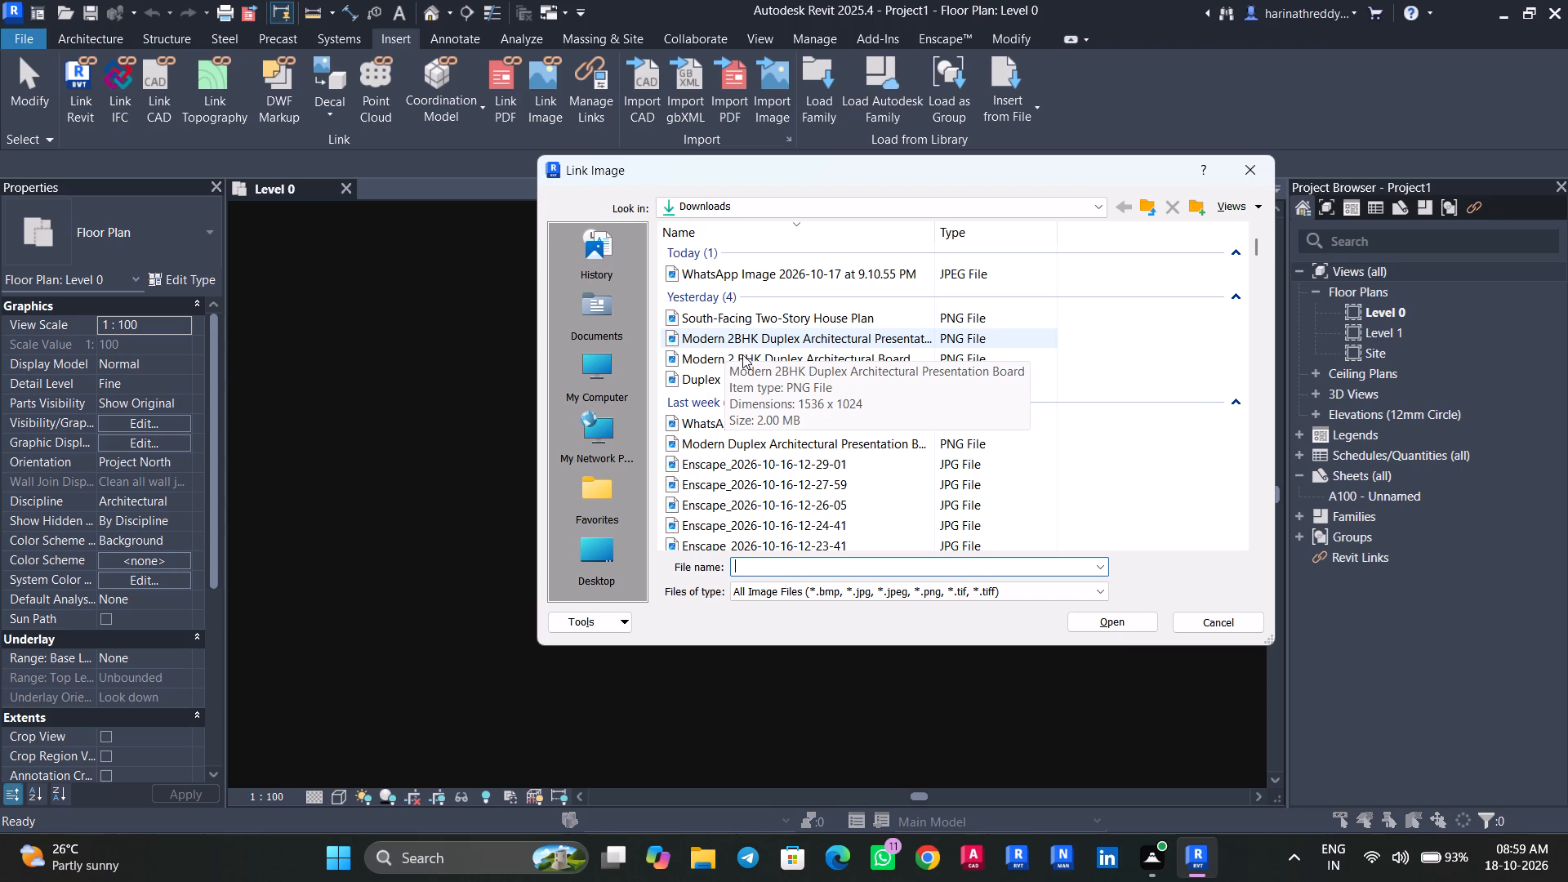
Link the image "WhatsApp Image 2026-10-17 at 9.10.55 PM" and place it centred among the elevation markers in the Level 0 plan.
click(740, 276)
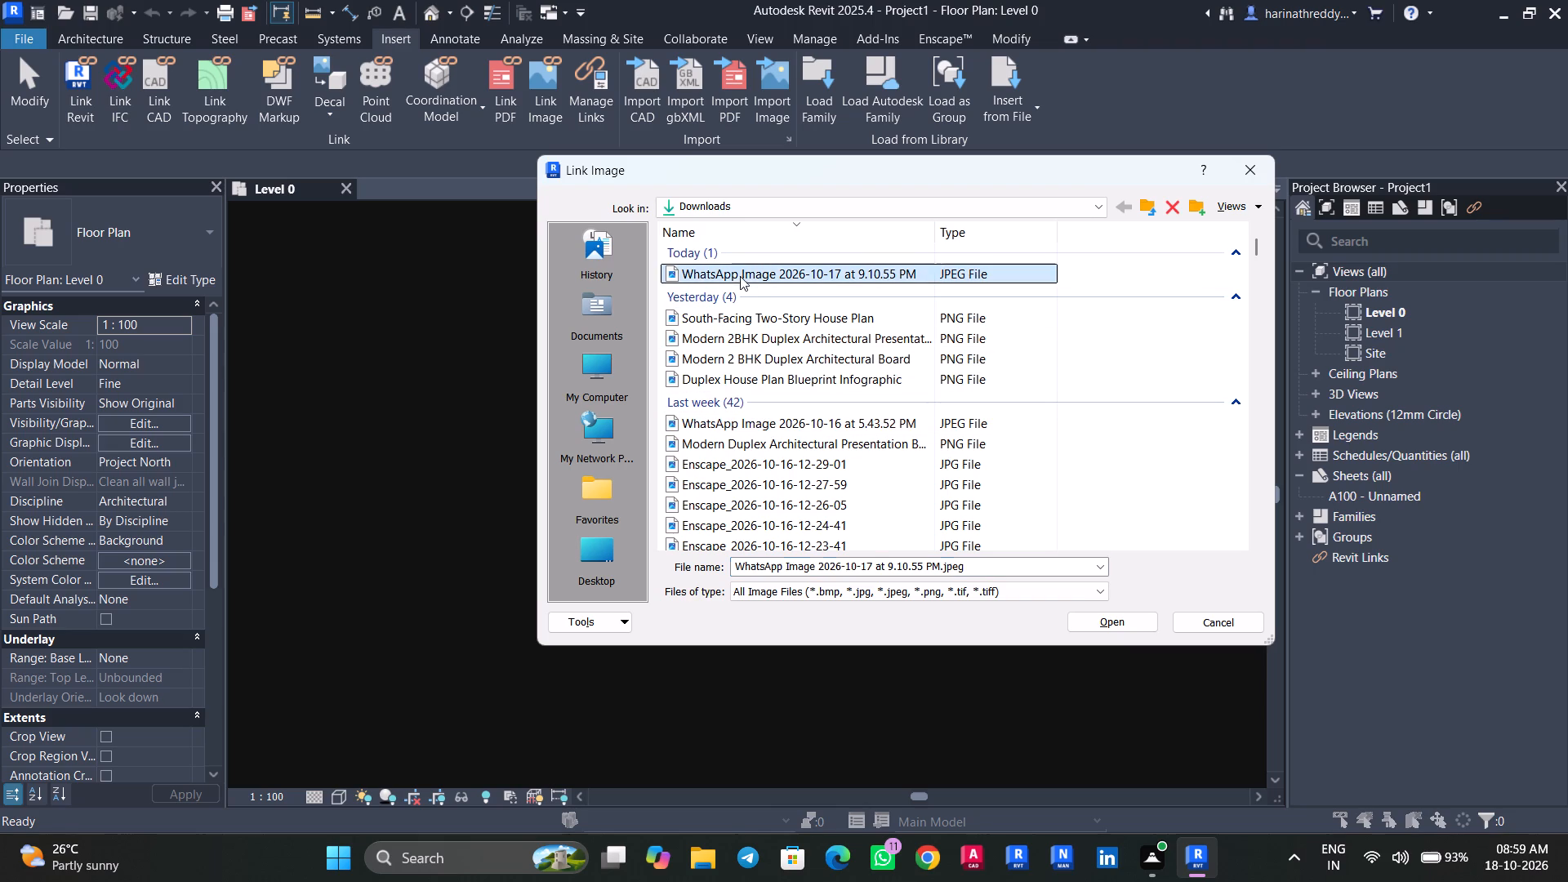
click(1116, 629)
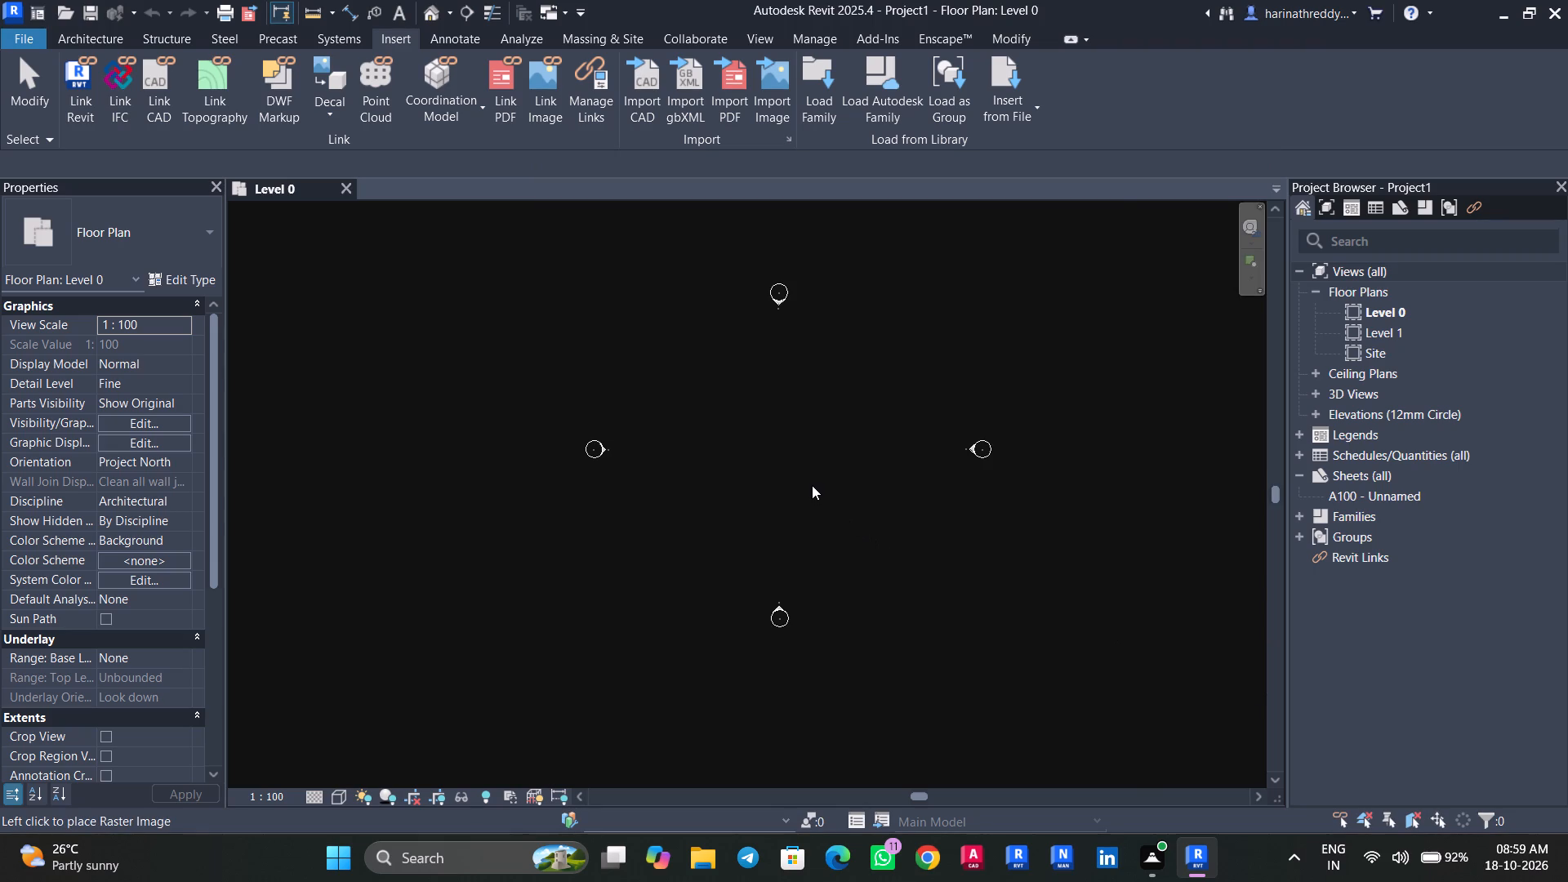
scroll(799, 485, down, 4)
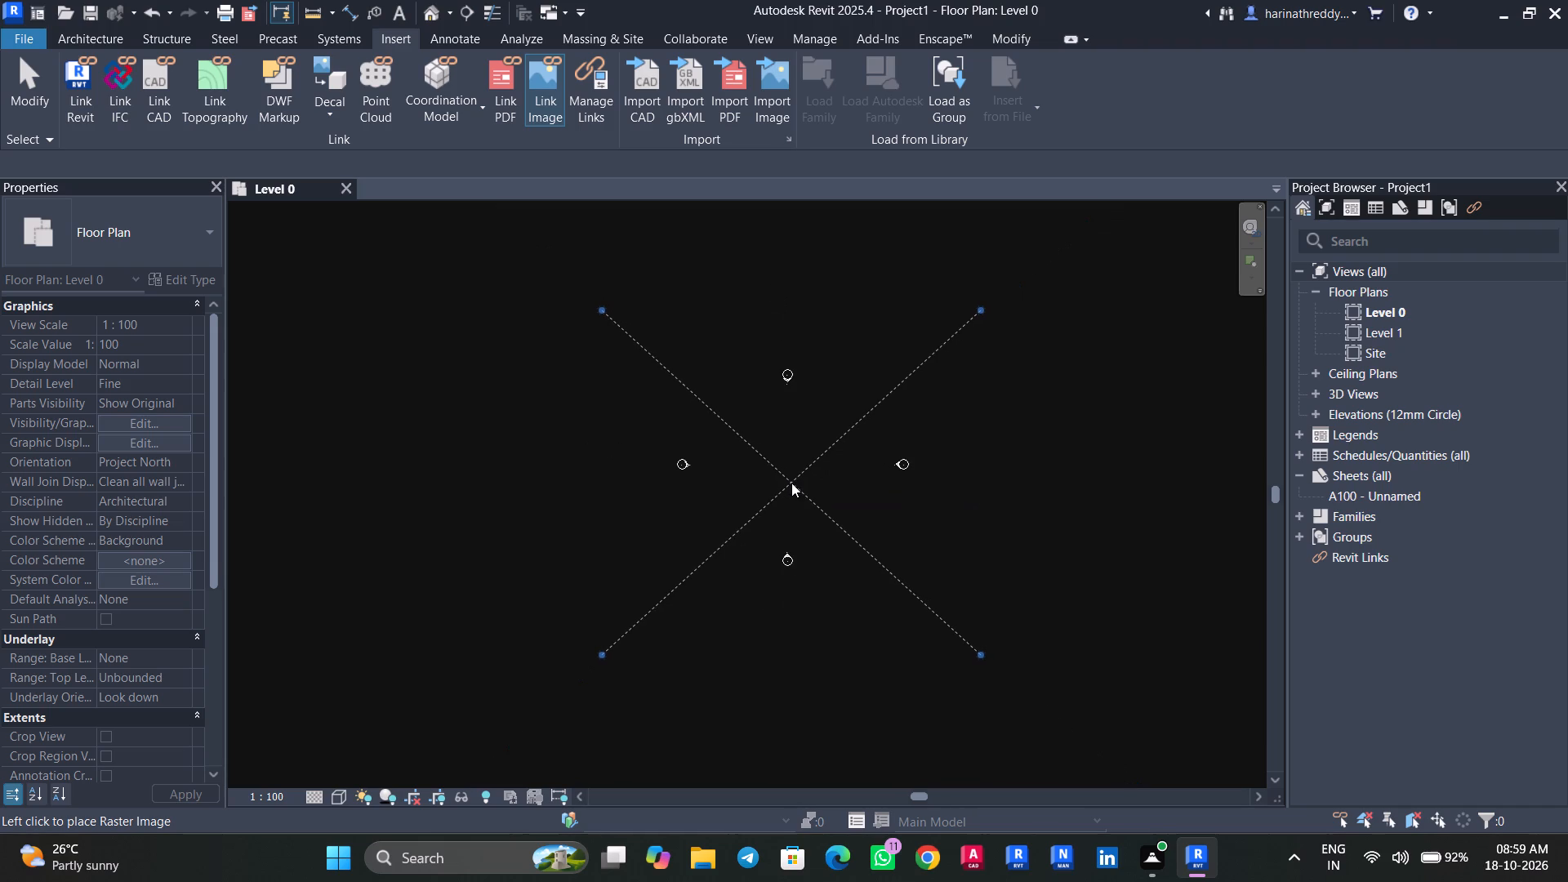
click(791, 483)
key(Escape)
key(Escape)
Hide the elevation marker category in the Level 0 plan and dismiss the download notification.
scroll(760, 596, up, 8)
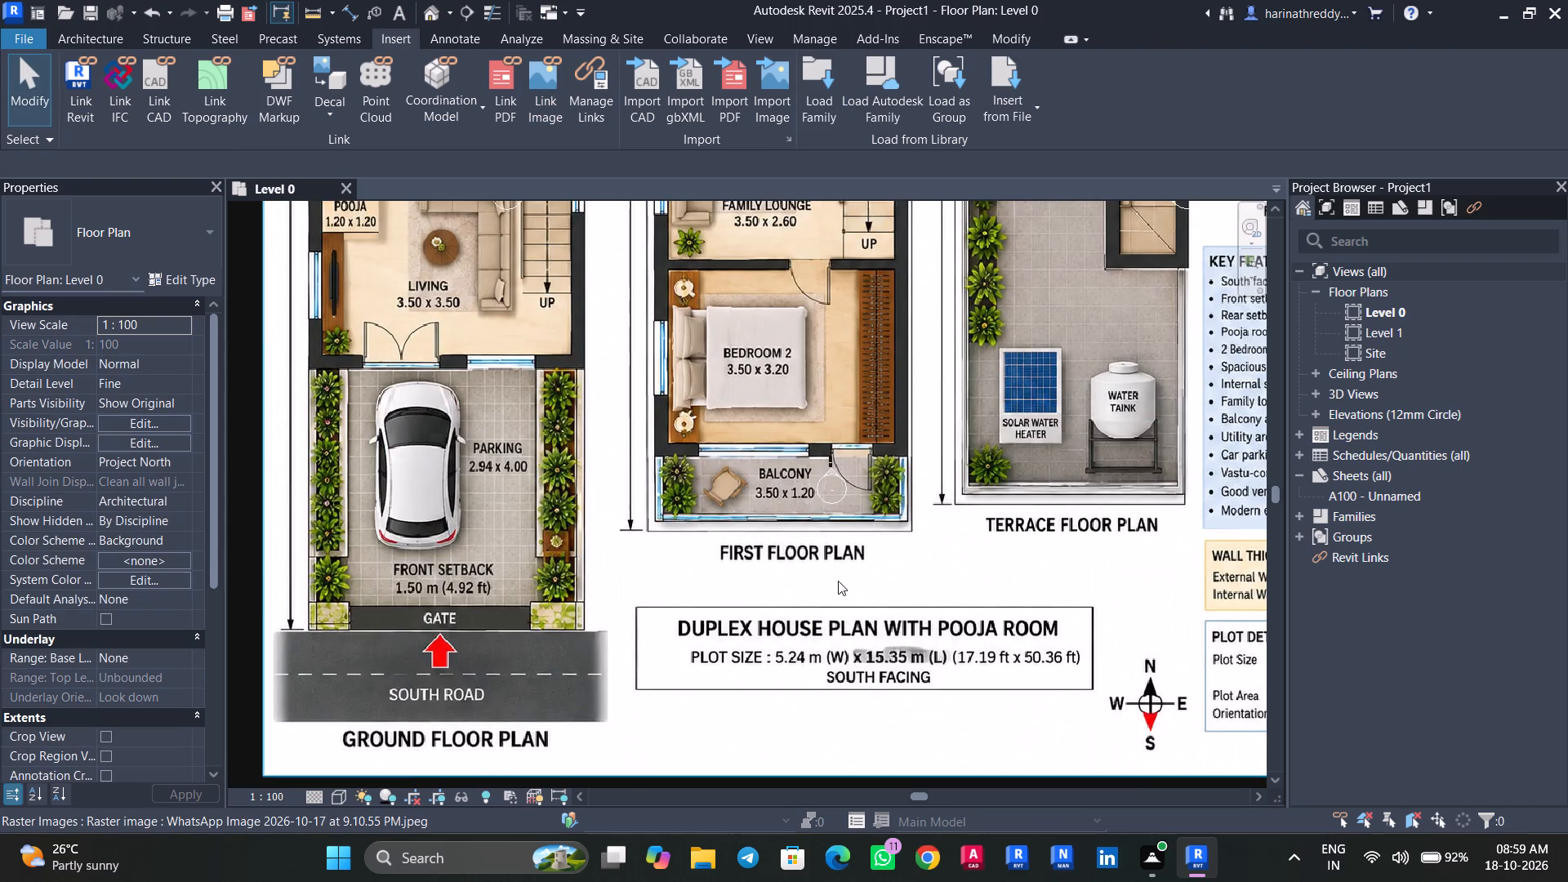
middle_drag(838, 581, 827, 590)
click(817, 514)
right_click(817, 514)
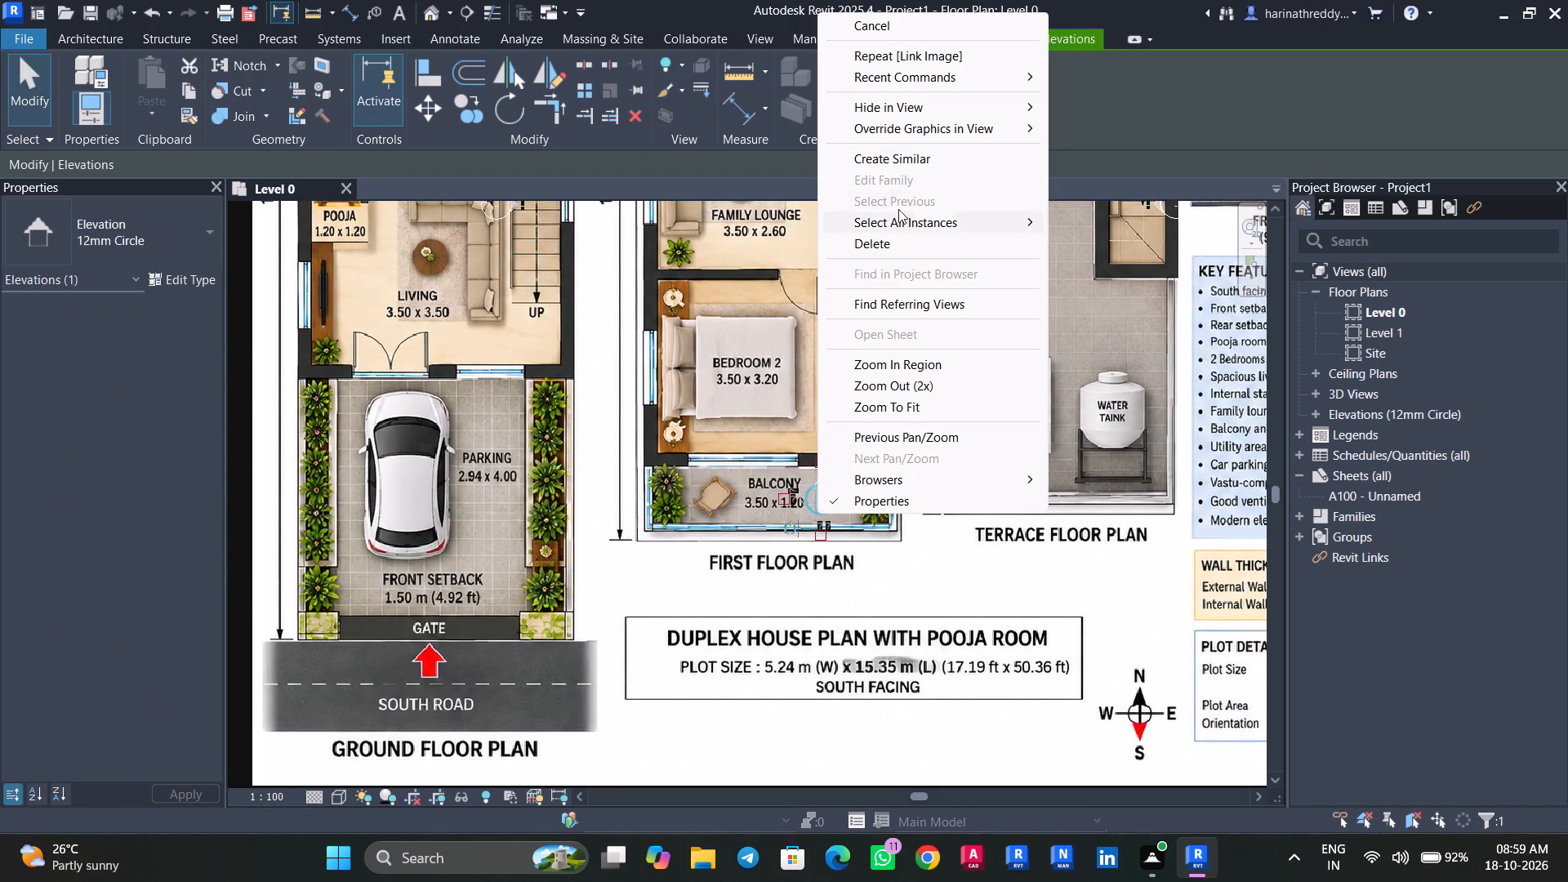
click(1162, 123)
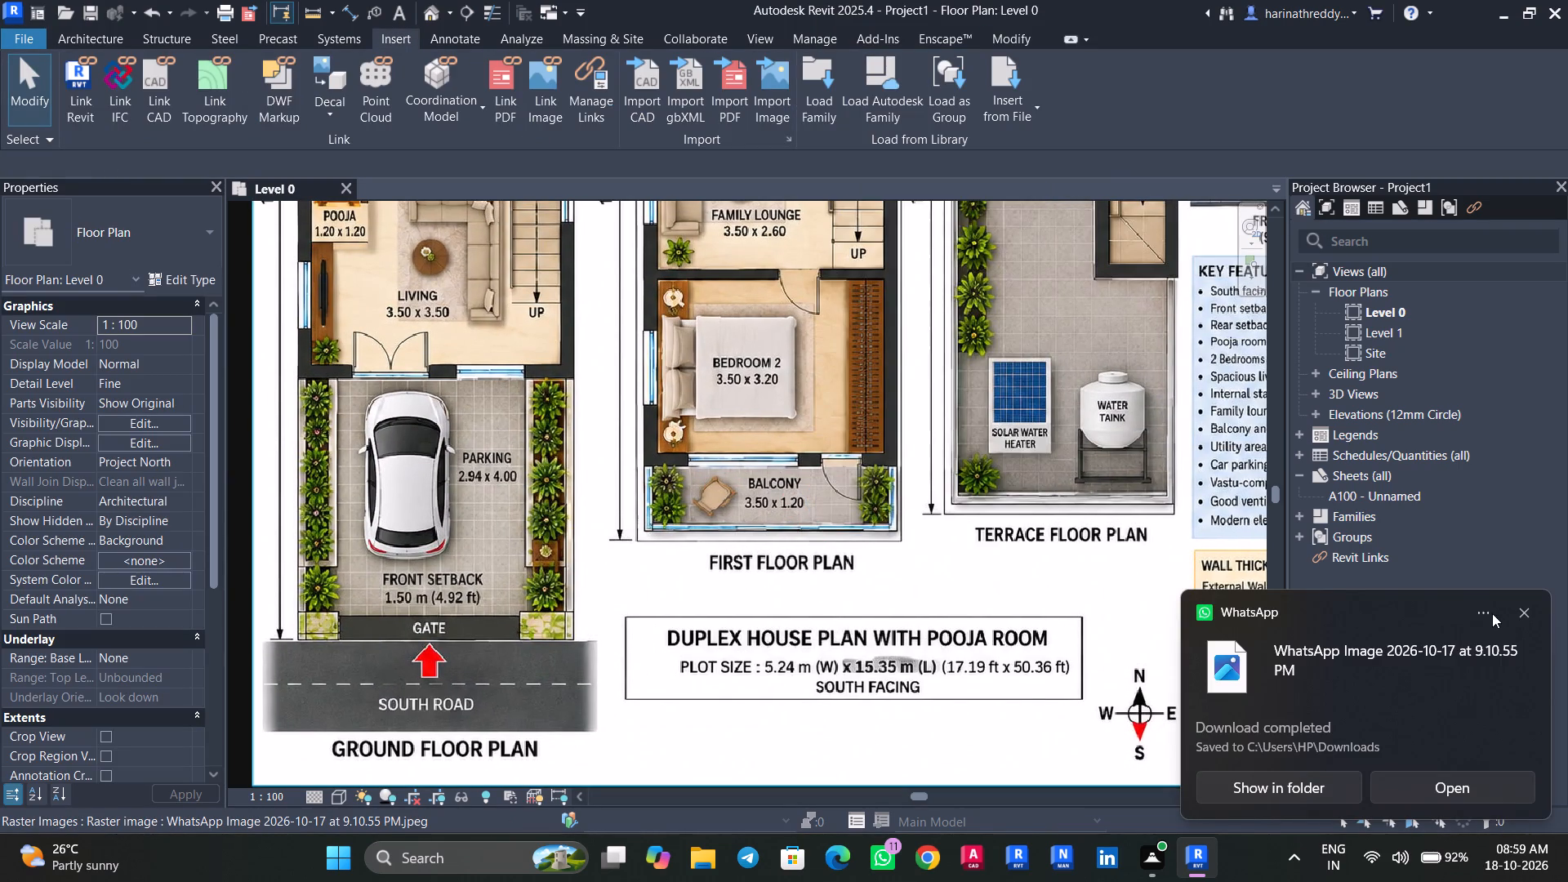
click(1524, 616)
Open the East elevation and lengthen the Level 0 and Level 1 lines together, away from their heads.
scroll(729, 674, down, 4)
middle_drag(729, 674, 728, 675)
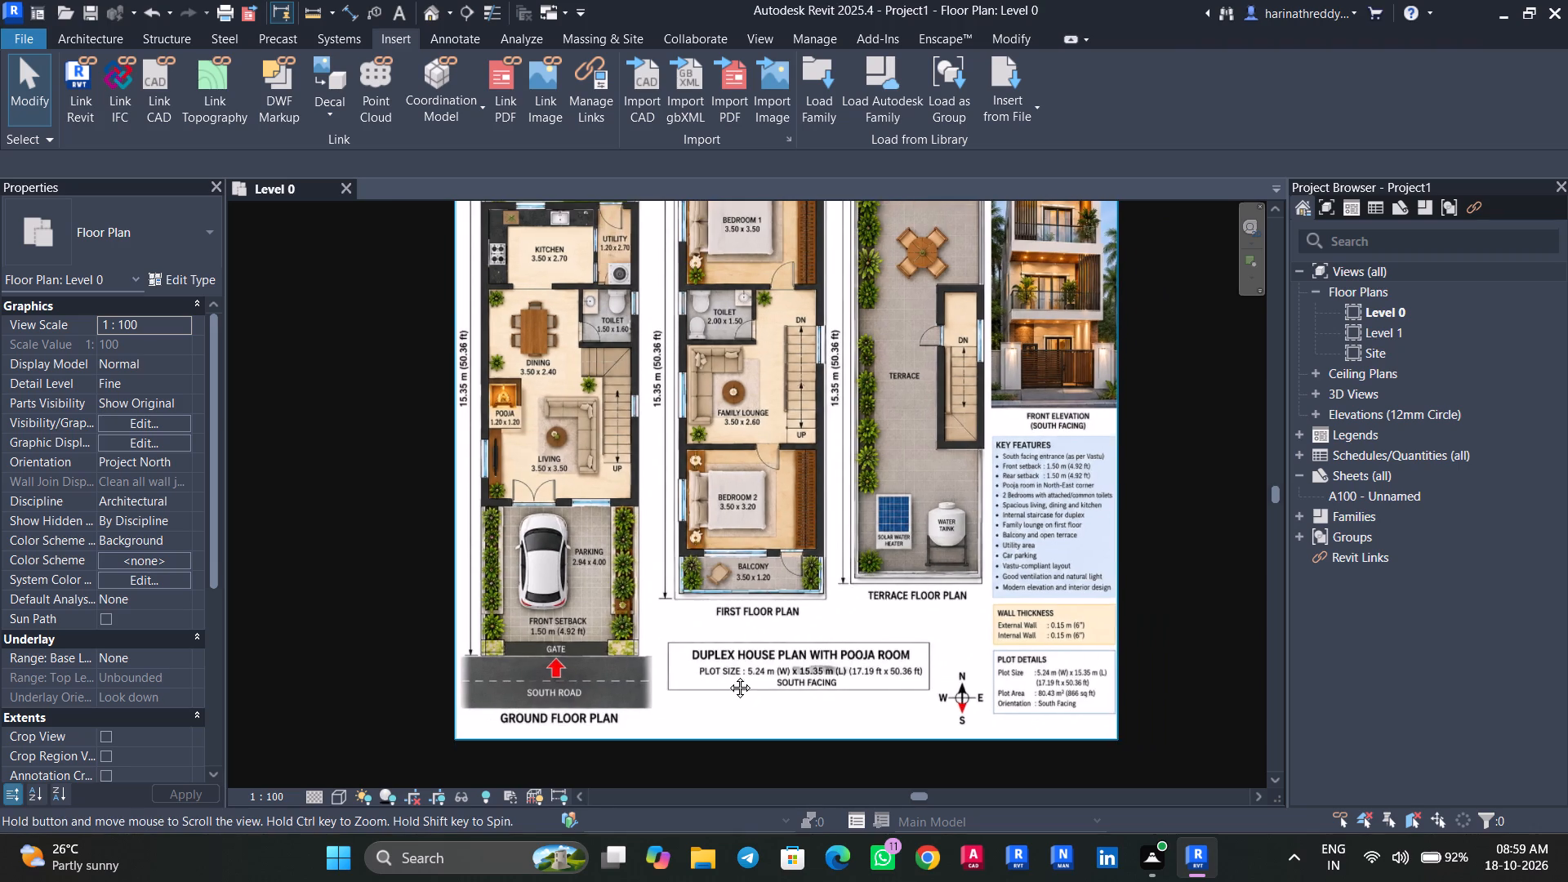
middle_drag(728, 675, 782, 768)
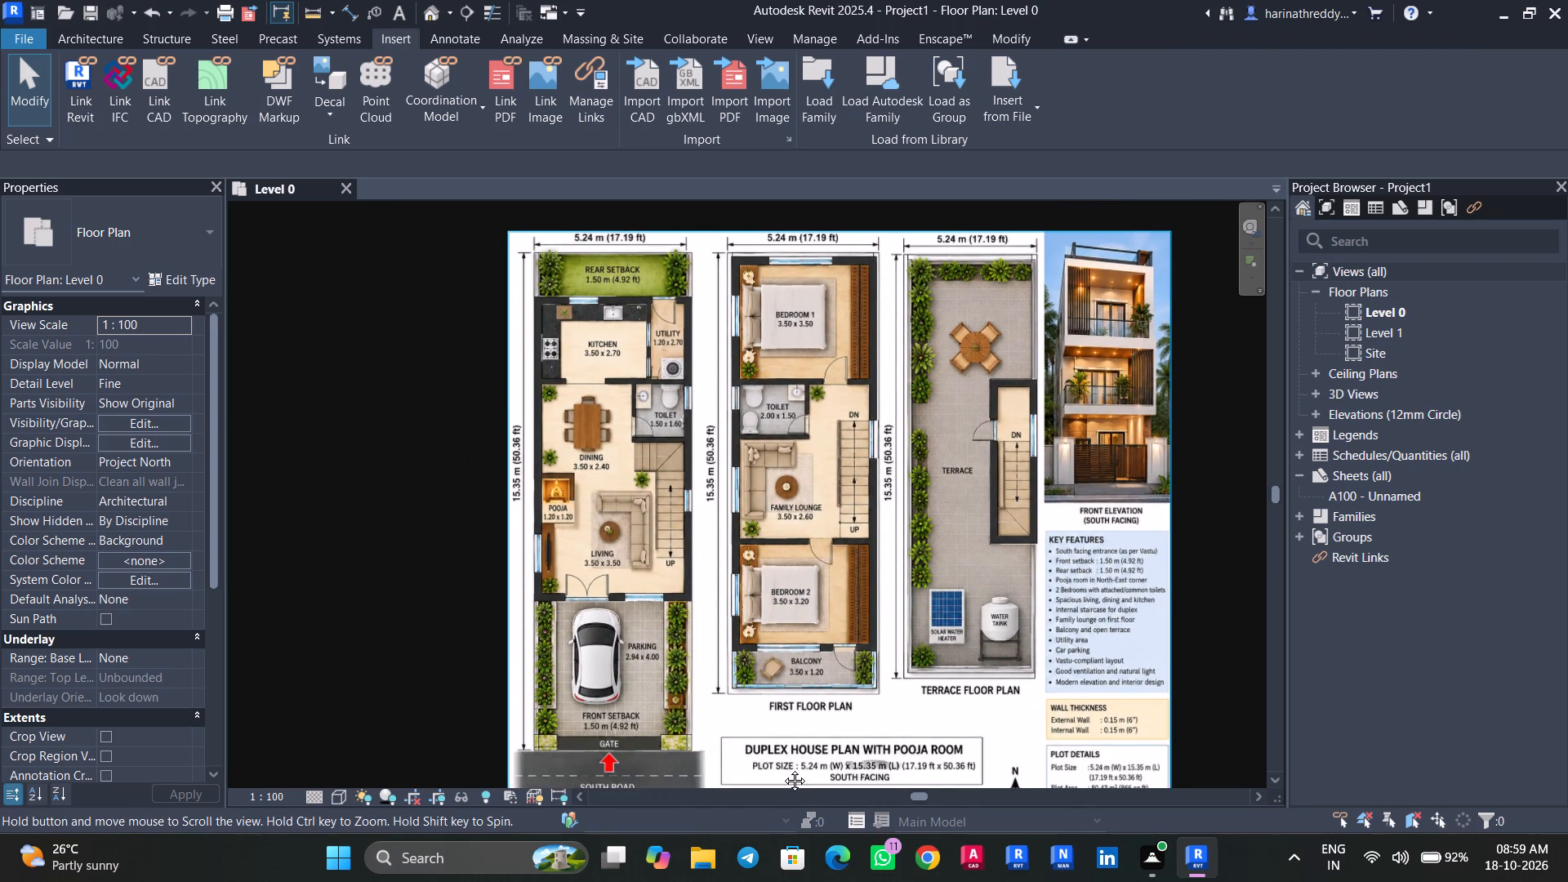
middle_drag(782, 768, 755, 756)
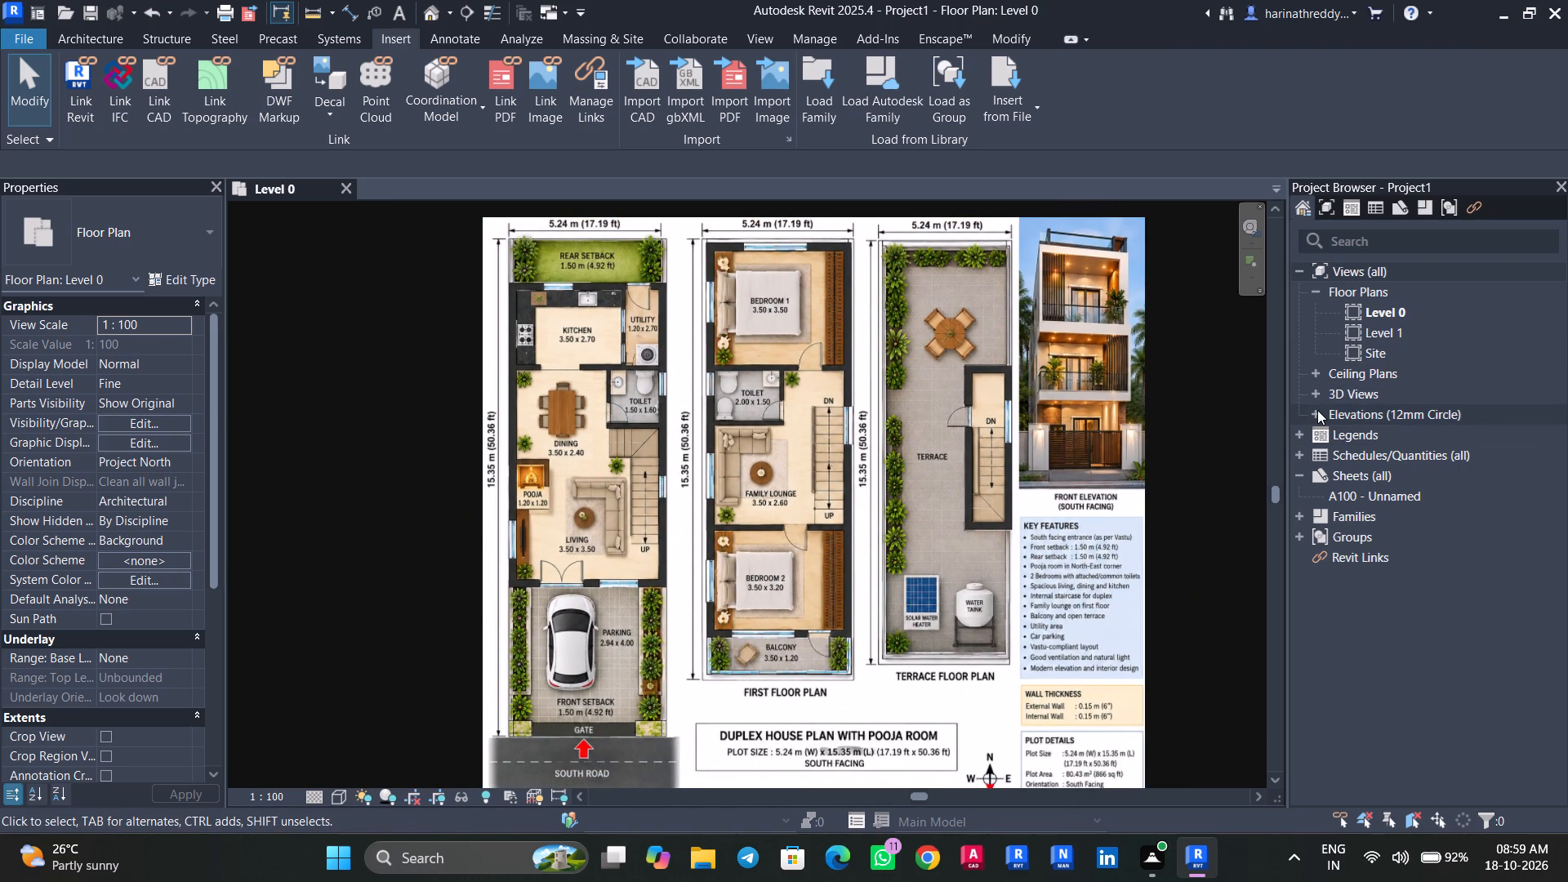
click(1317, 416)
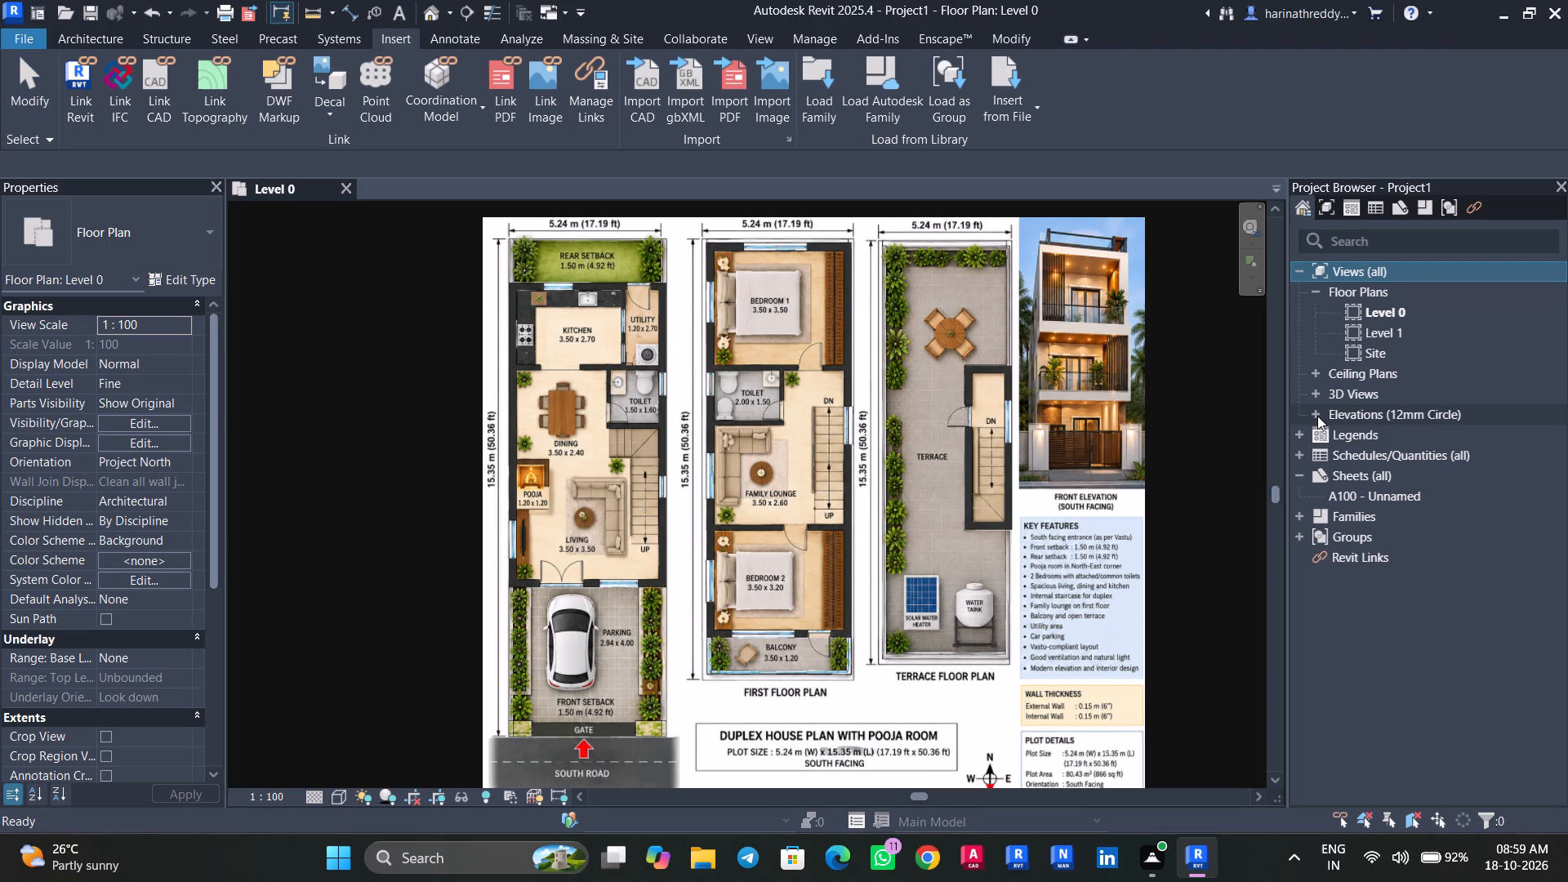
double_click(1348, 437)
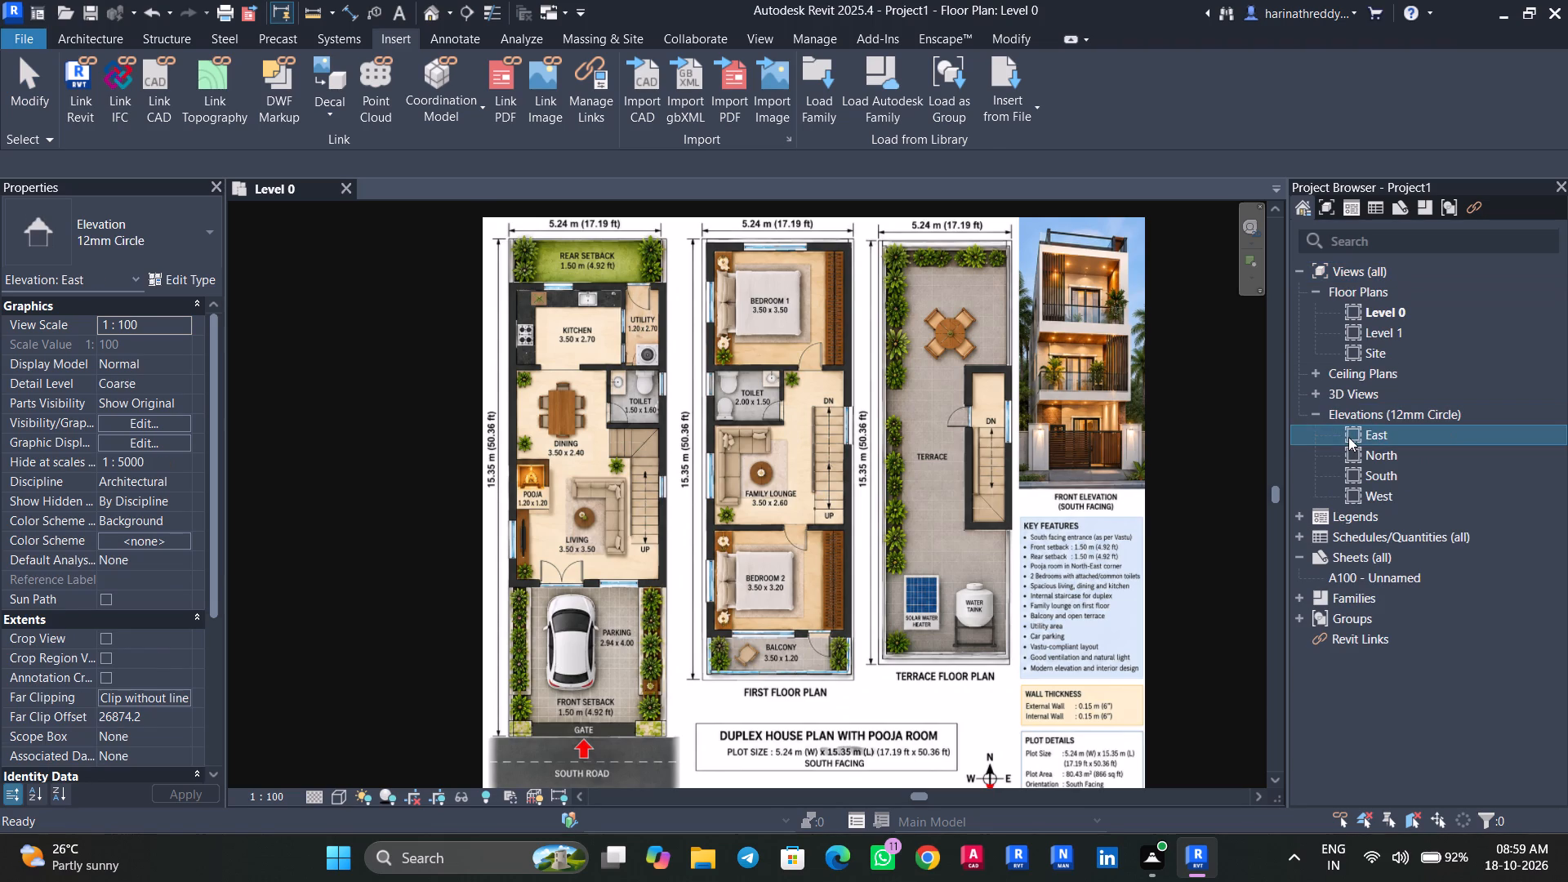
scroll(907, 576, down, 9)
middle_drag(907, 576, 599, 574)
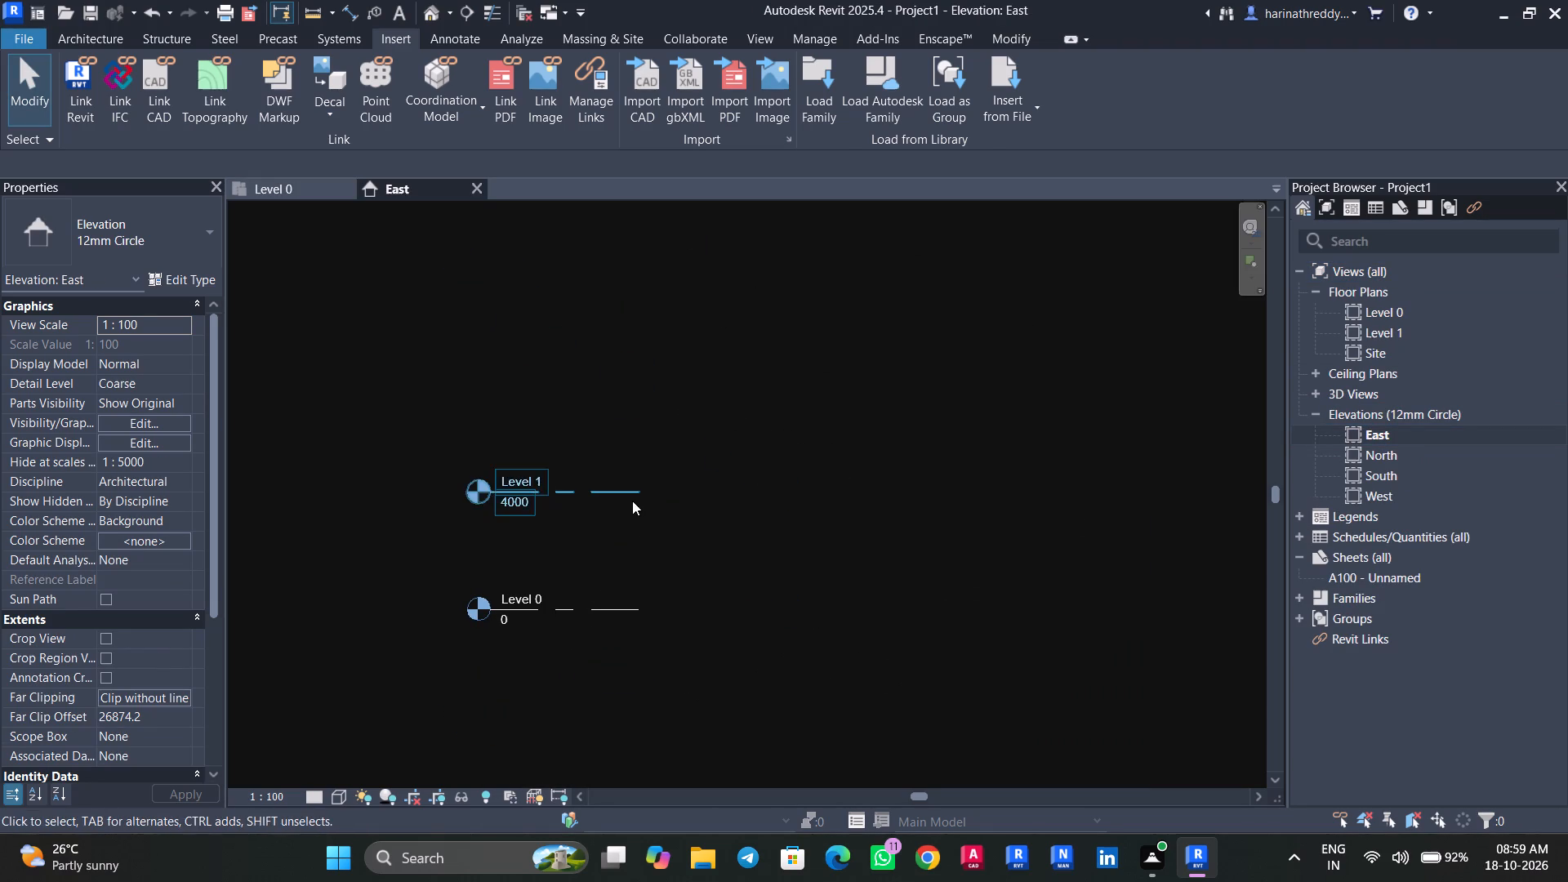
click(632, 501)
drag(643, 491, 1084, 515)
key(Escape)
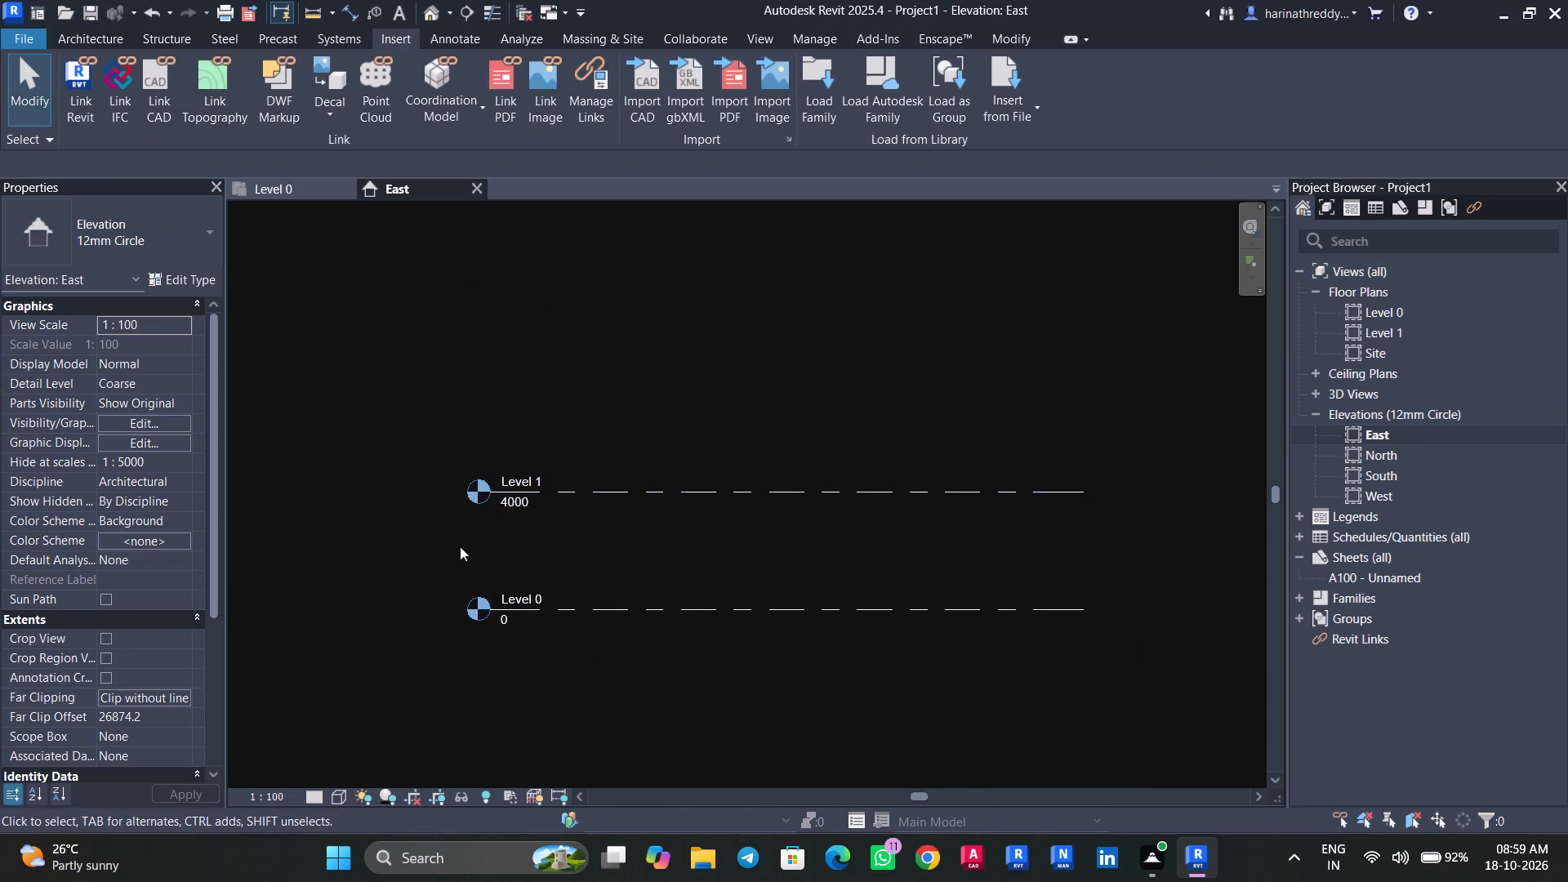
key(Escape)
Set the elevation of Level 1 to 3000.
double_click(527, 504)
text(3000)
key(Return)
key(Escape)
key(Escape)
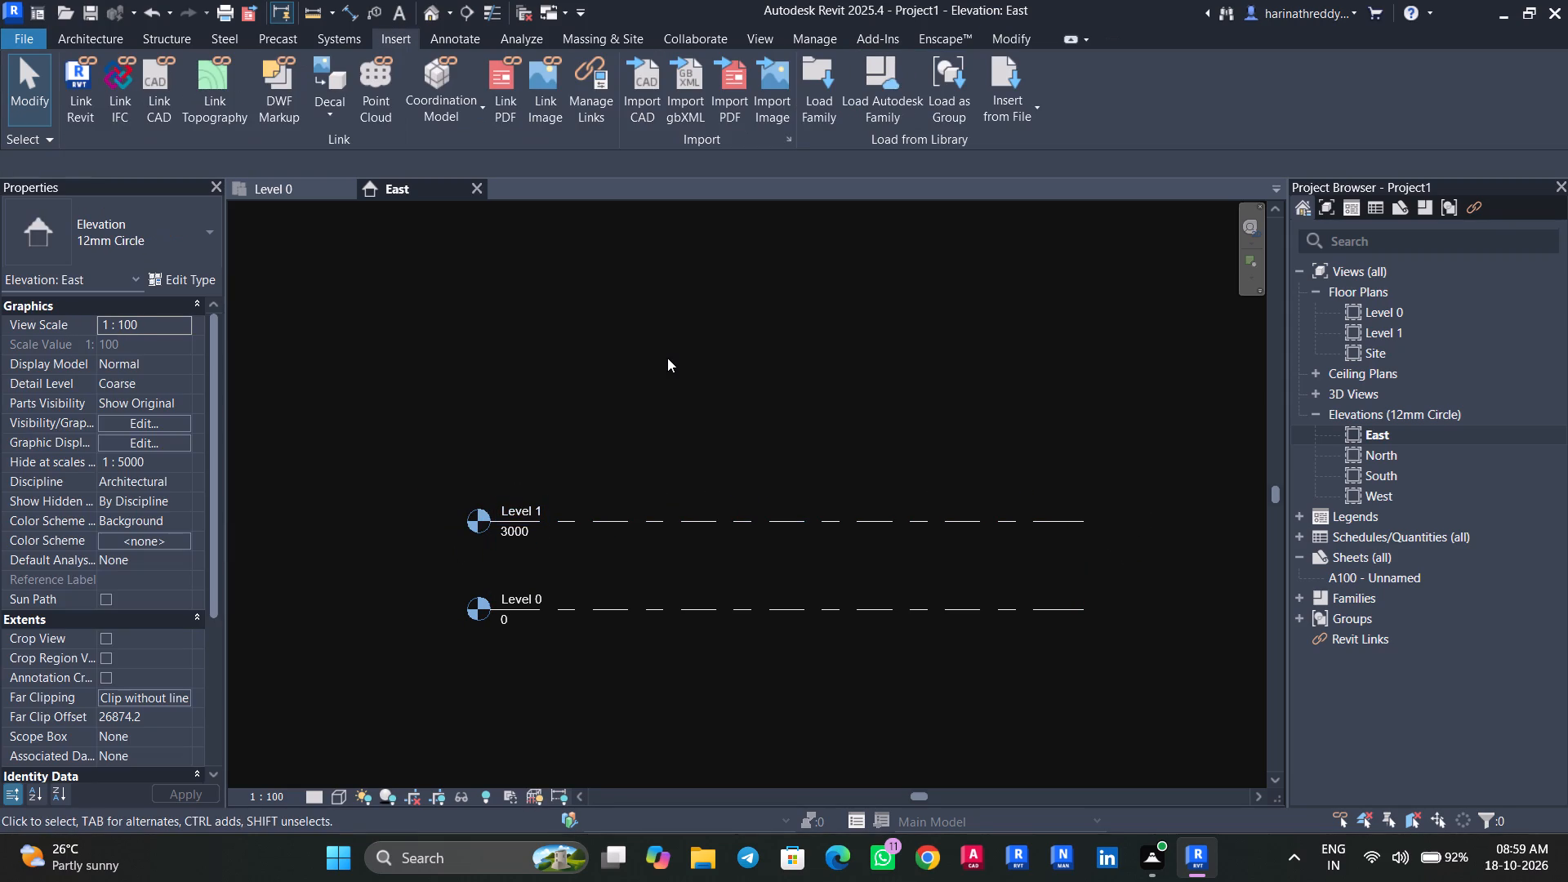
Add a level offset 3000 above Level 1 by picking its line, with plan view creation enabled.
text(ll)
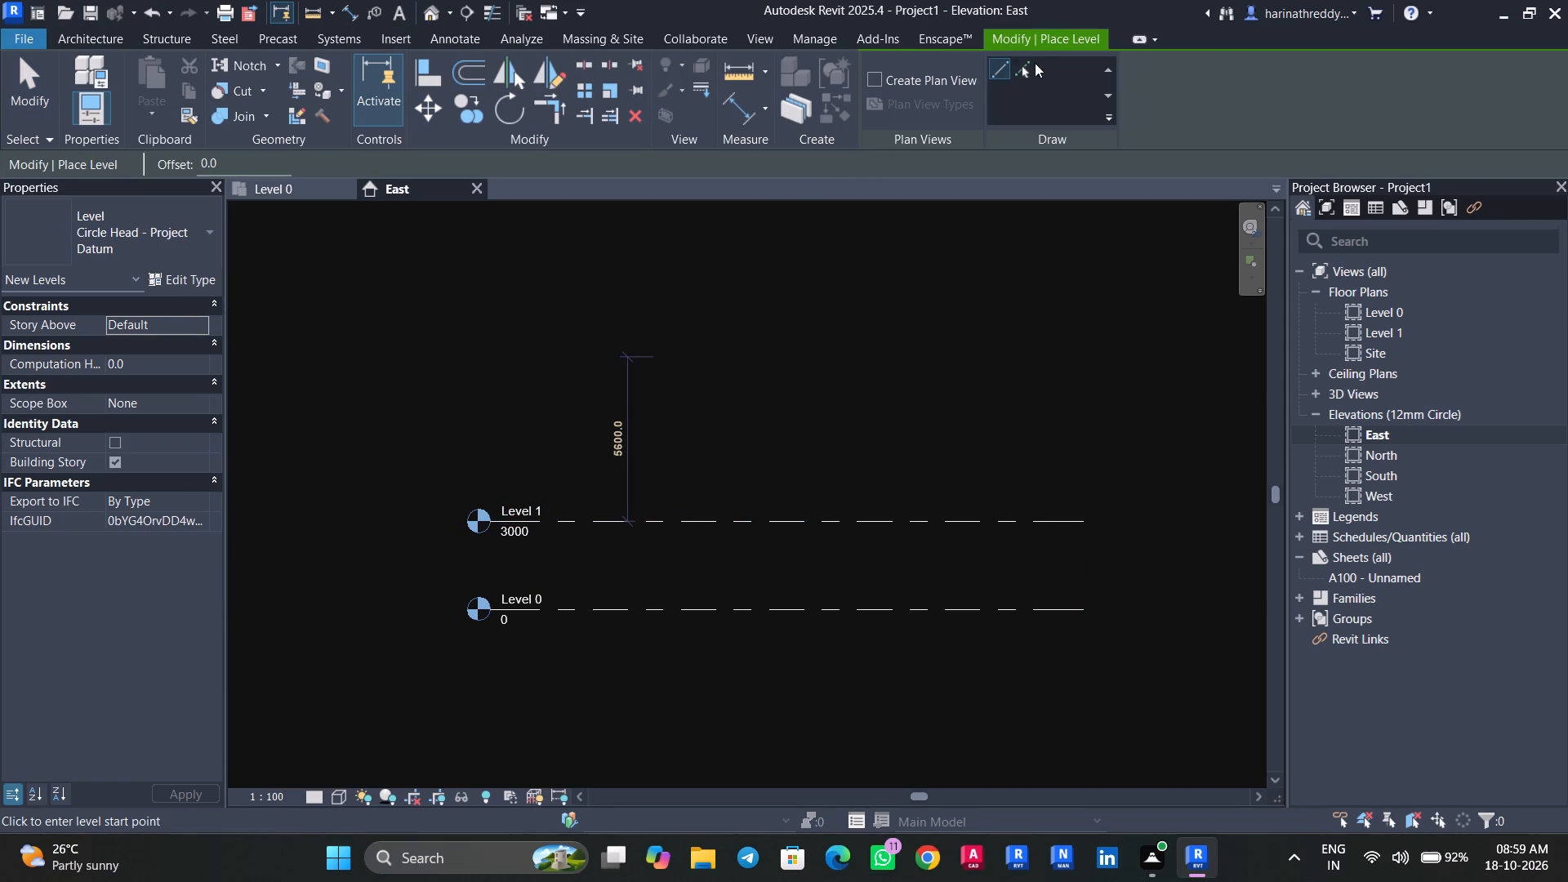
click(1029, 62)
click(869, 77)
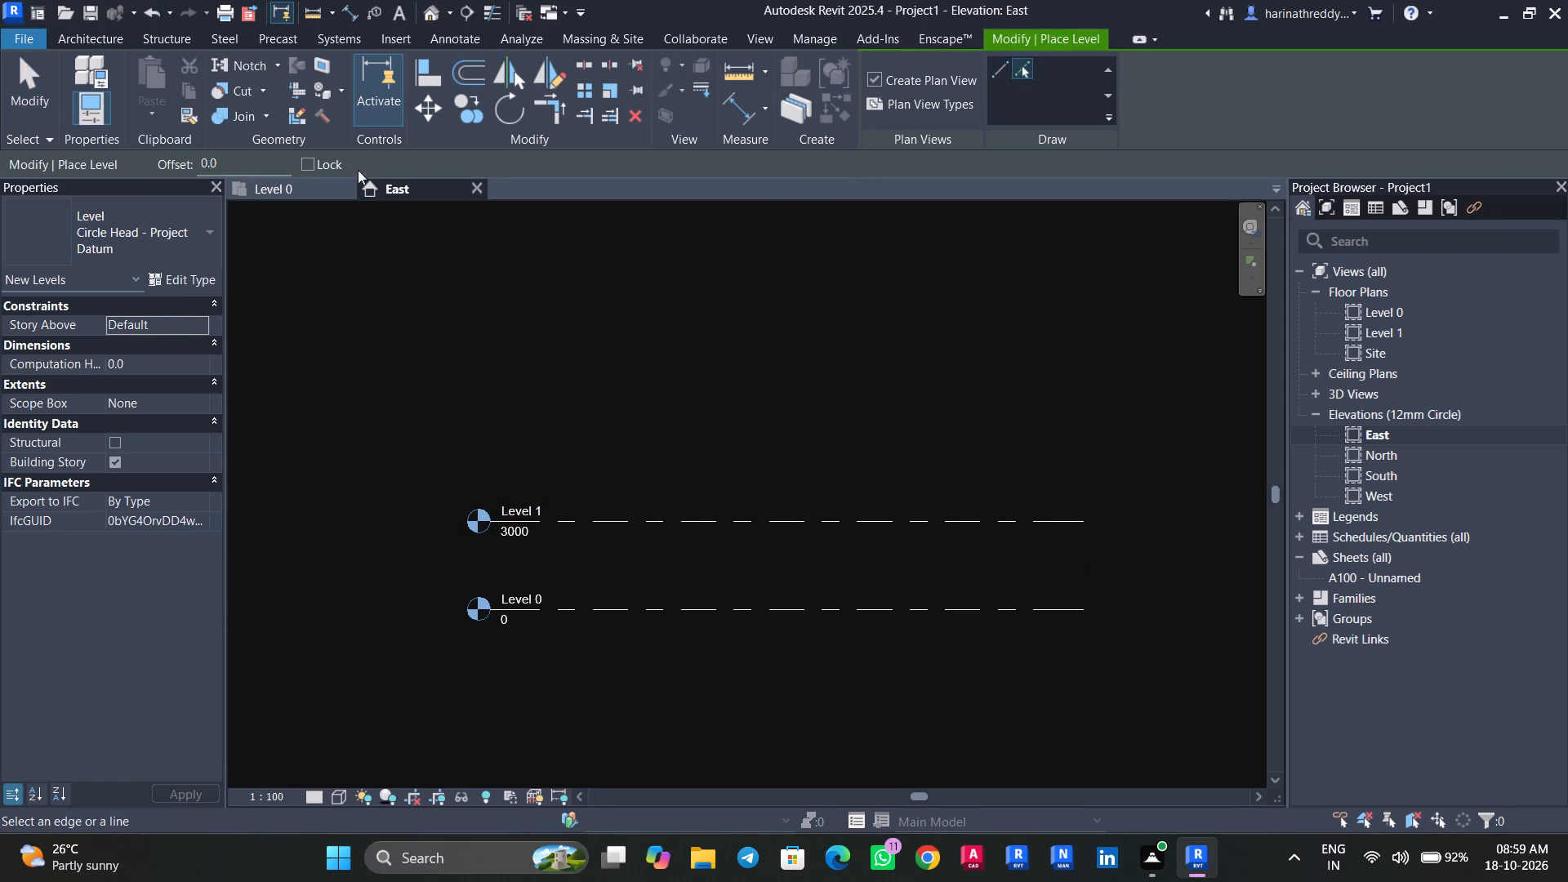
drag(247, 169, 126, 188)
text(3000)
key(Return)
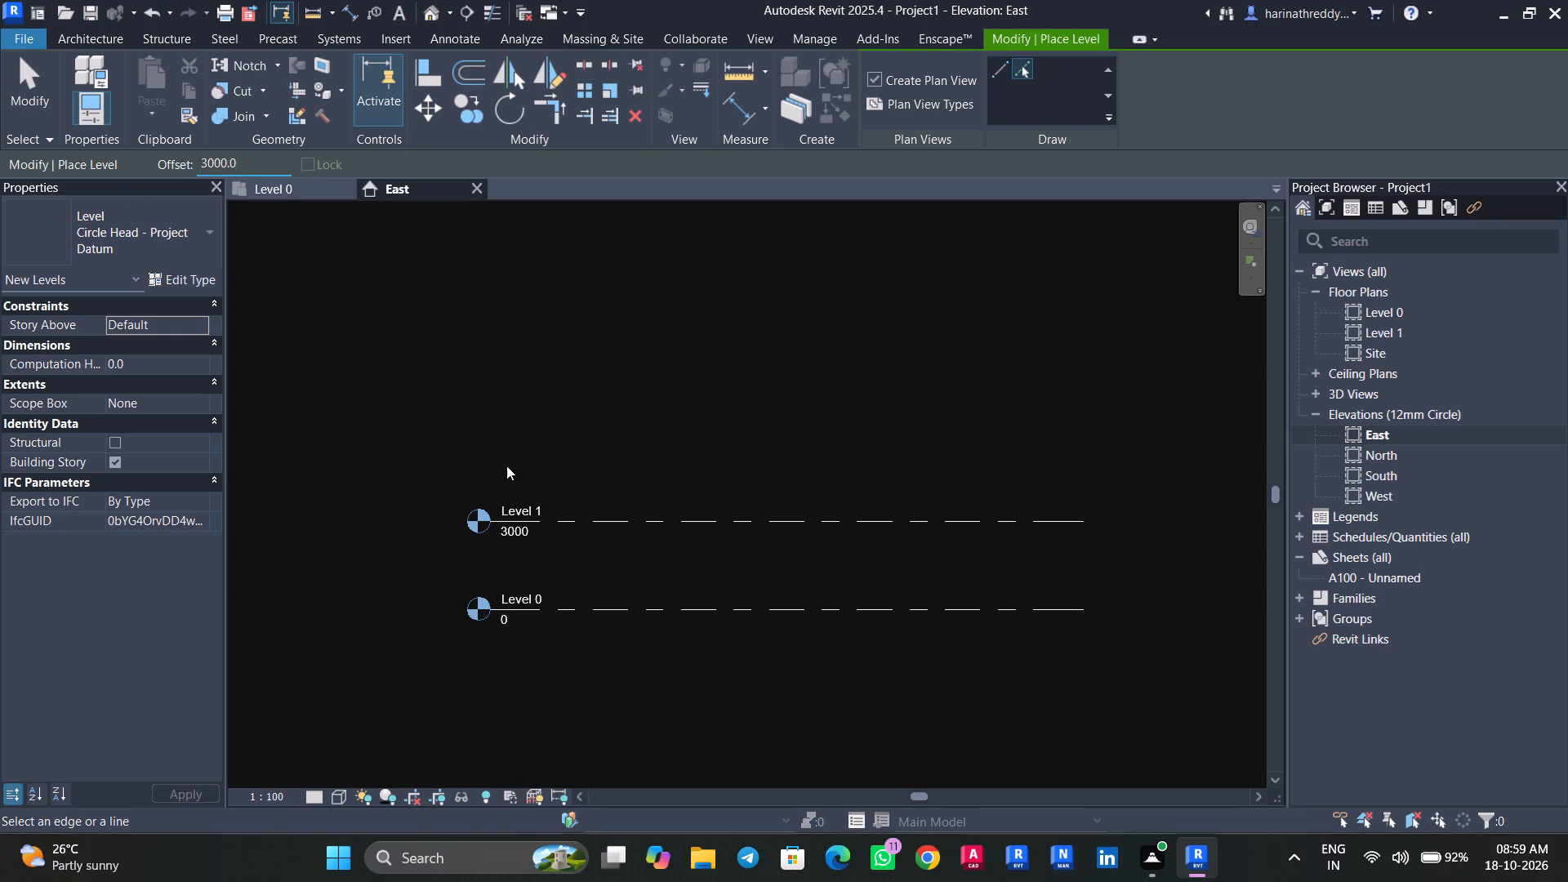
click(647, 516)
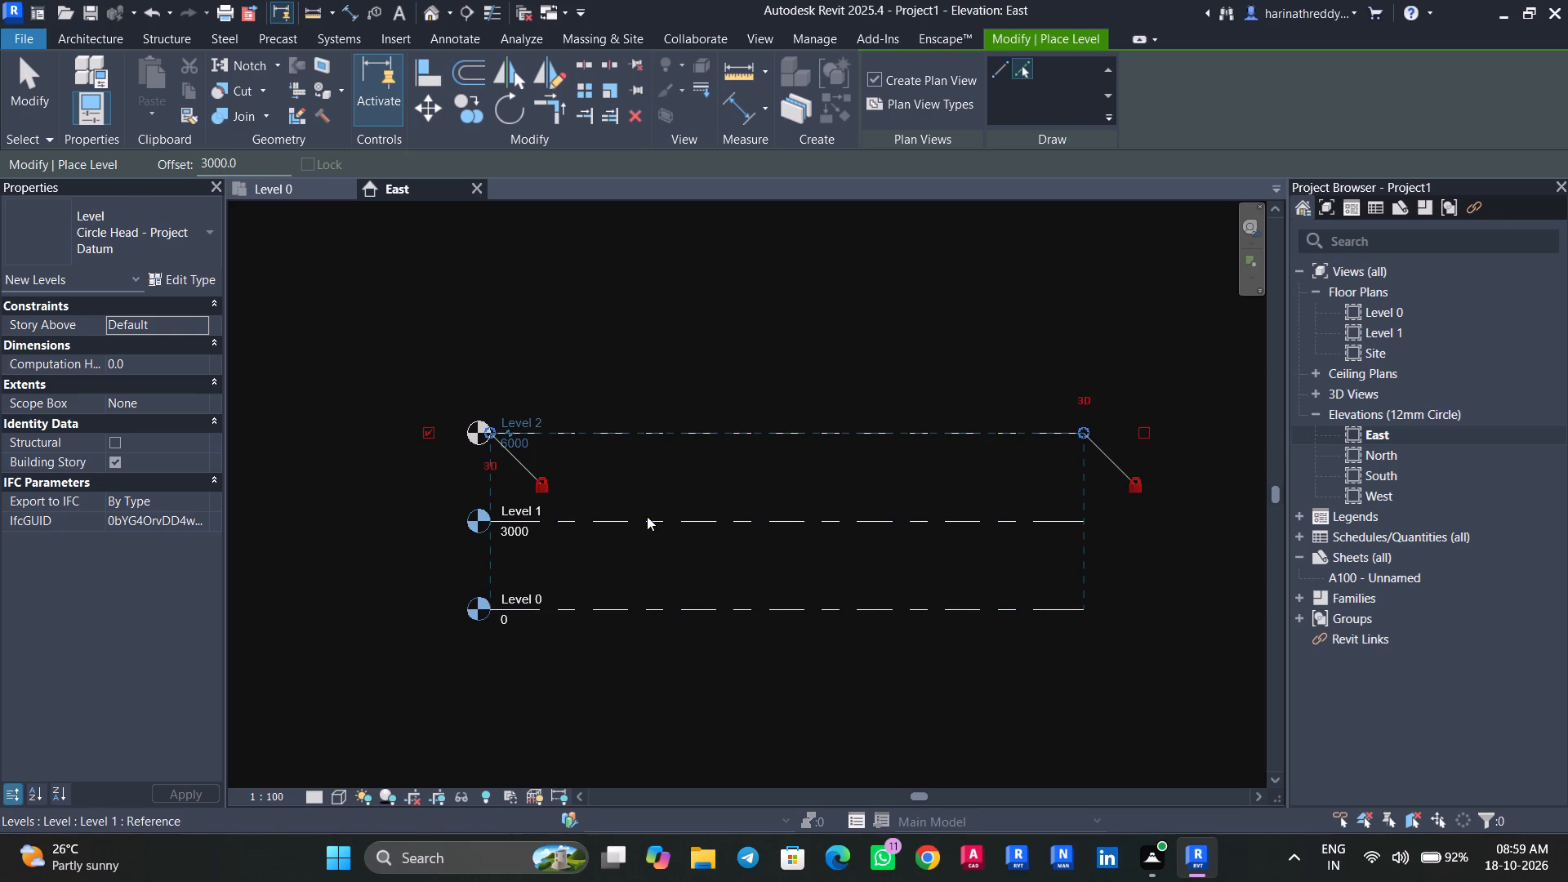
key(Escape)
key(Escape)
key(Escape)
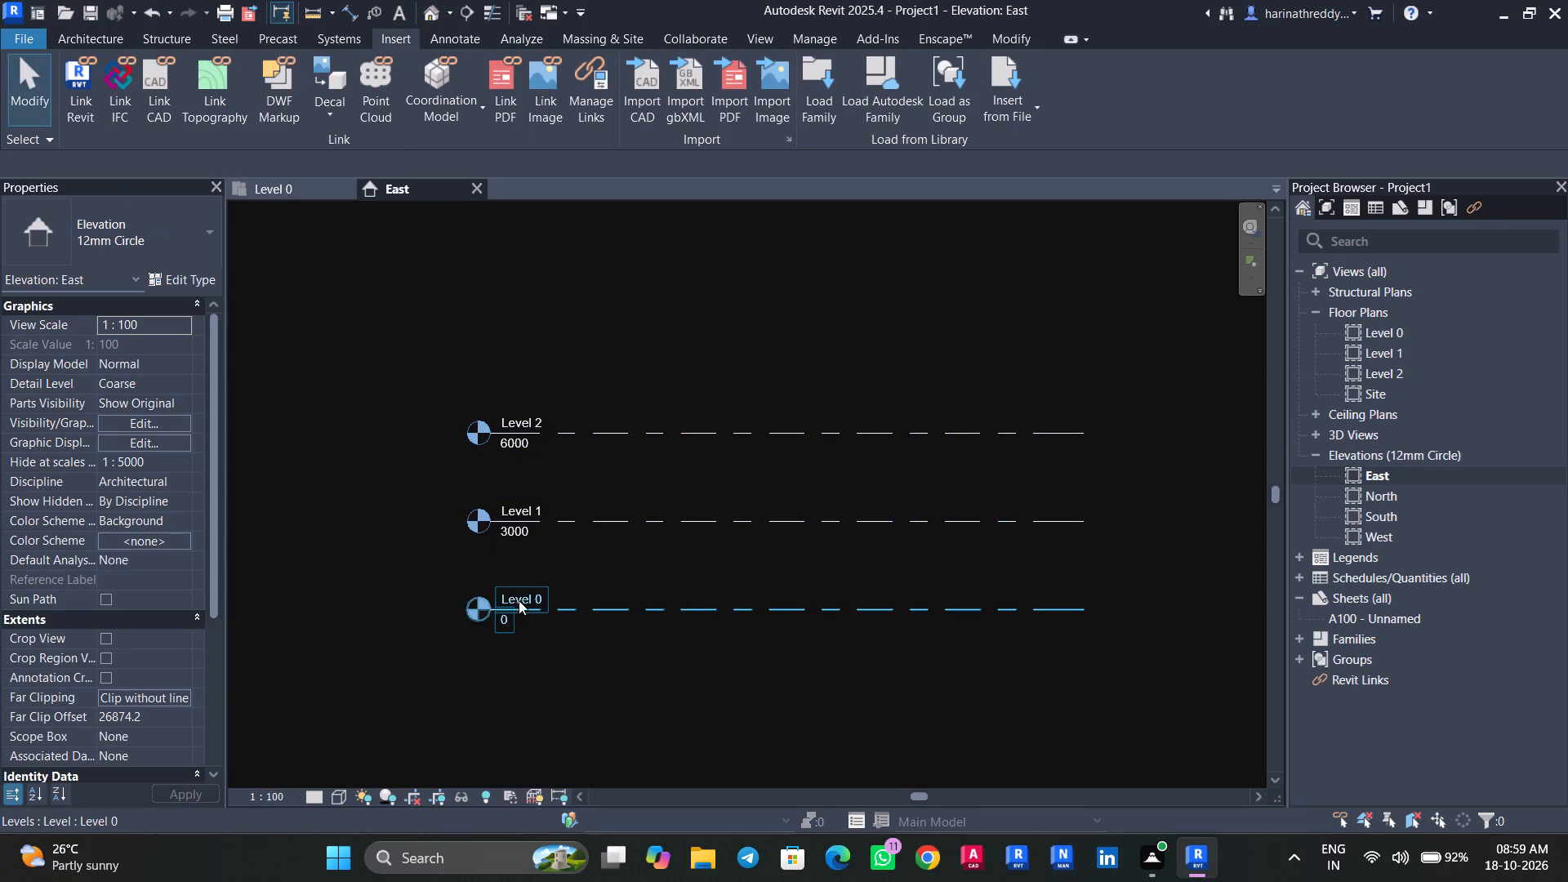
Rename Level 0 as GL.
double_click(520, 596)
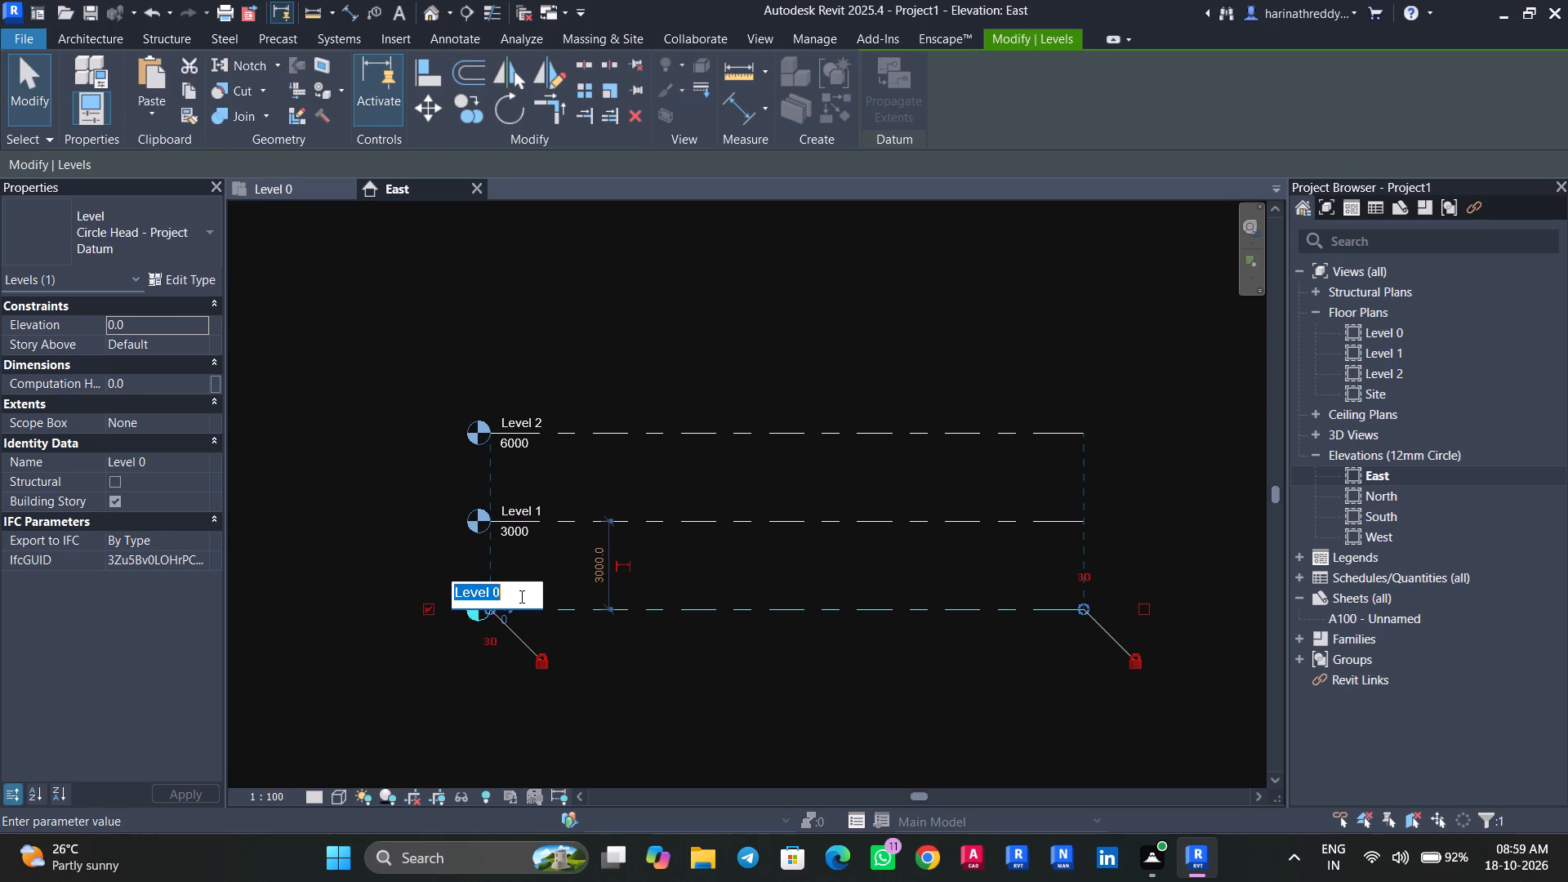
text(GL)
click(434, 527)
key(Escape)
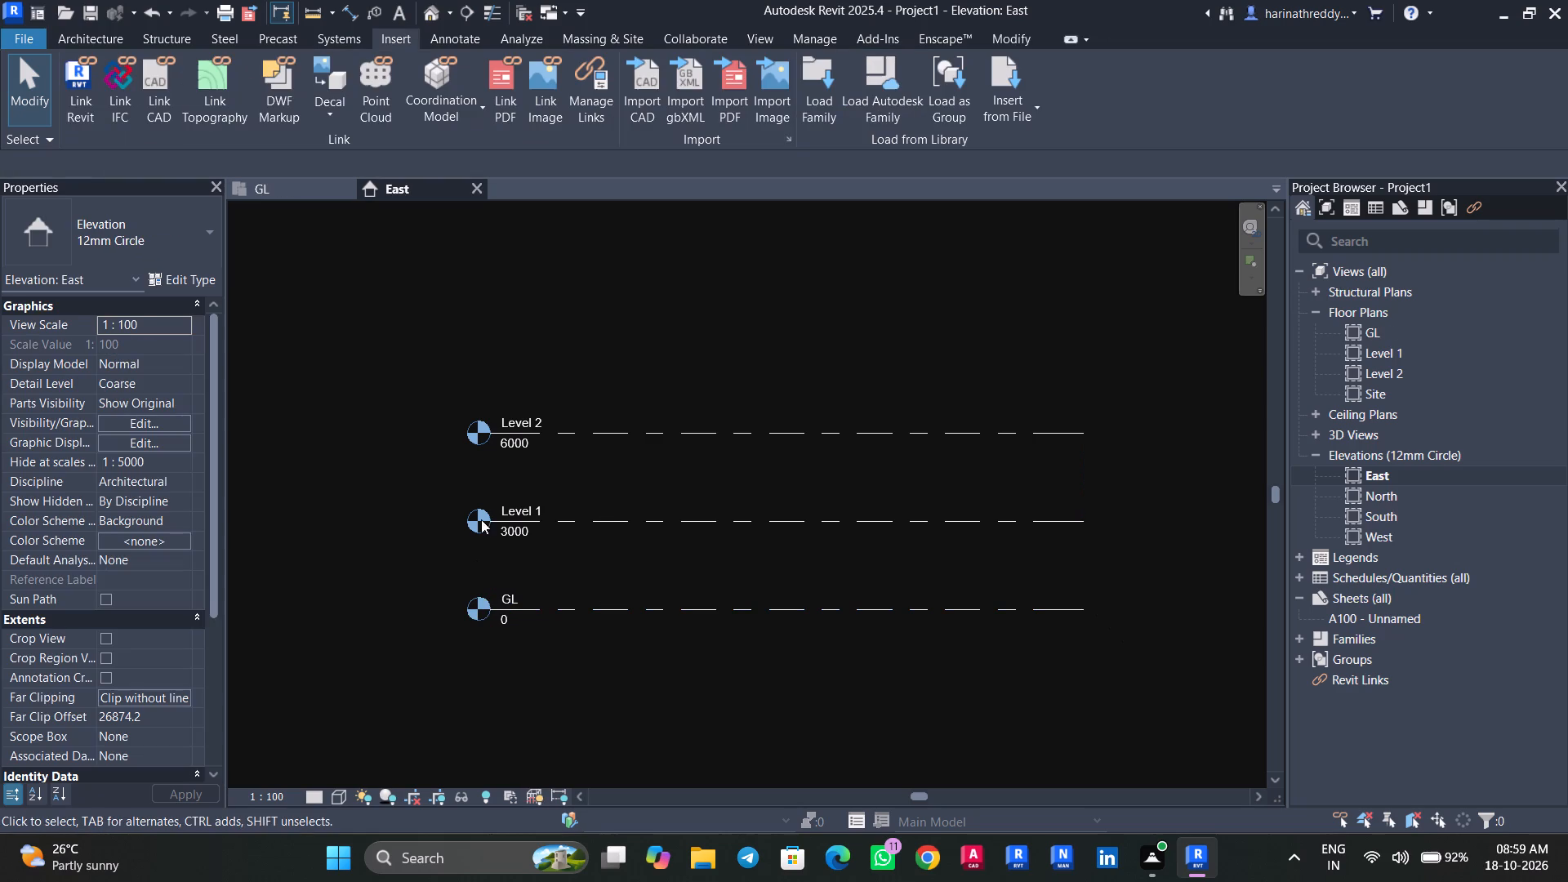
Rename Level 1 as FFL.
double_click(533, 511)
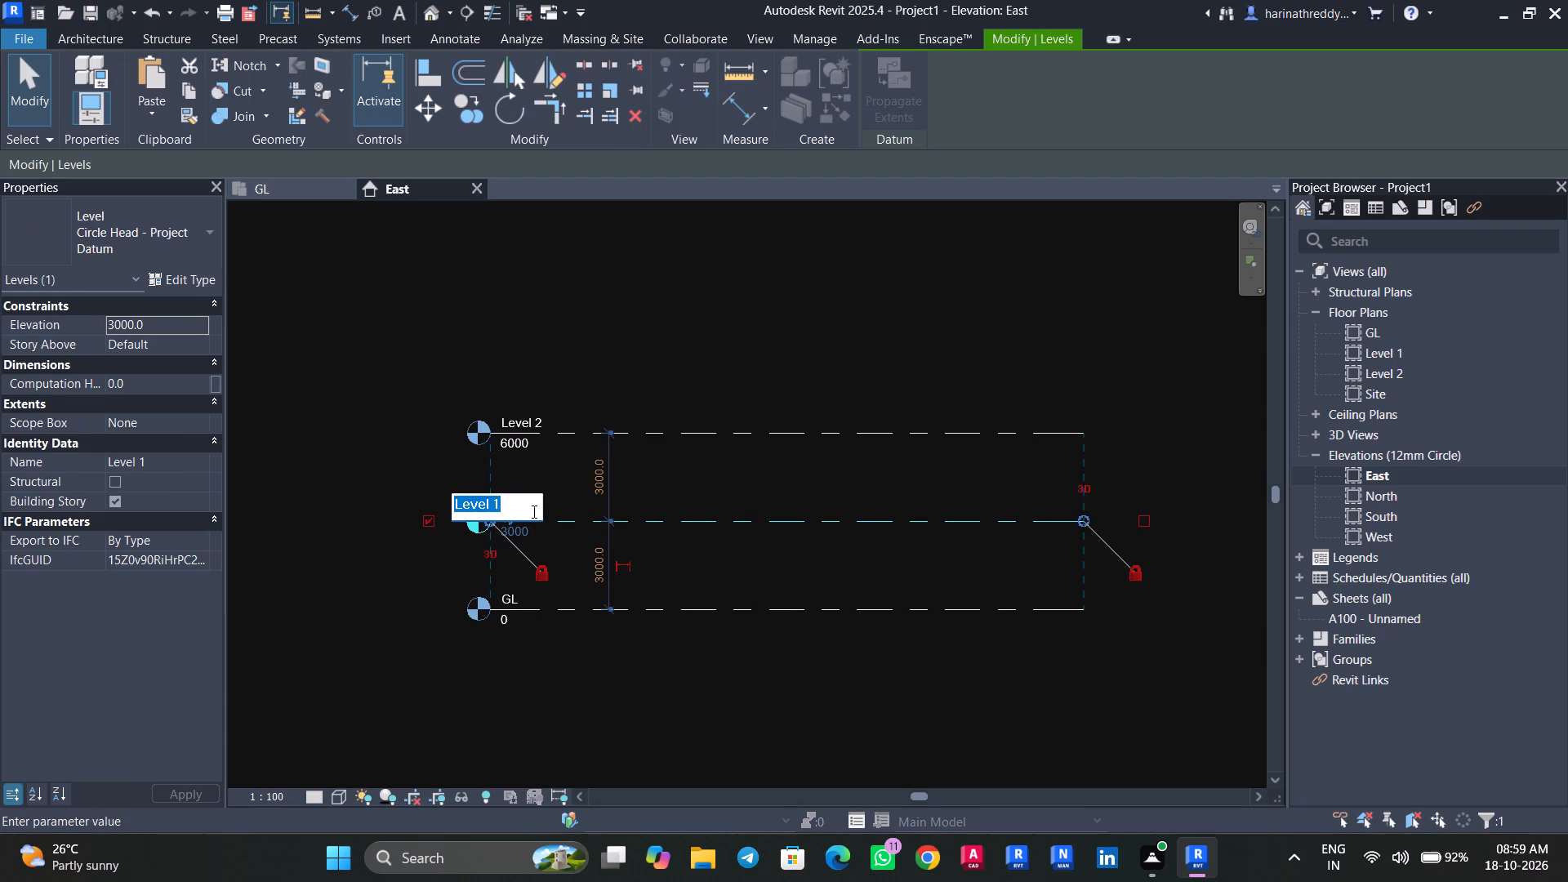
text(FFL)
click(421, 453)
key(Escape)
key(Escape)
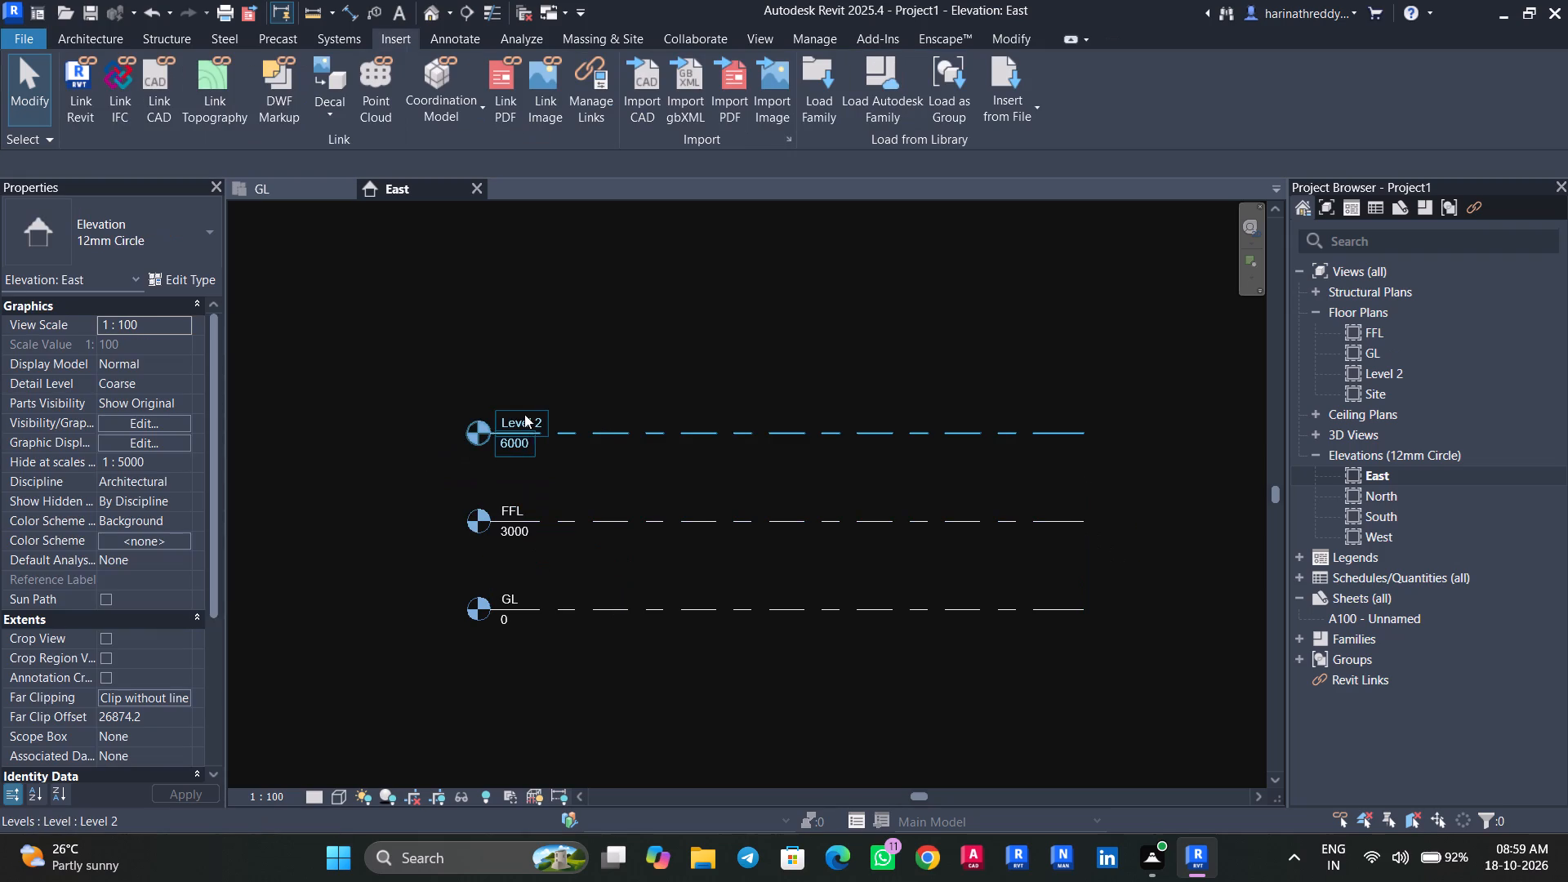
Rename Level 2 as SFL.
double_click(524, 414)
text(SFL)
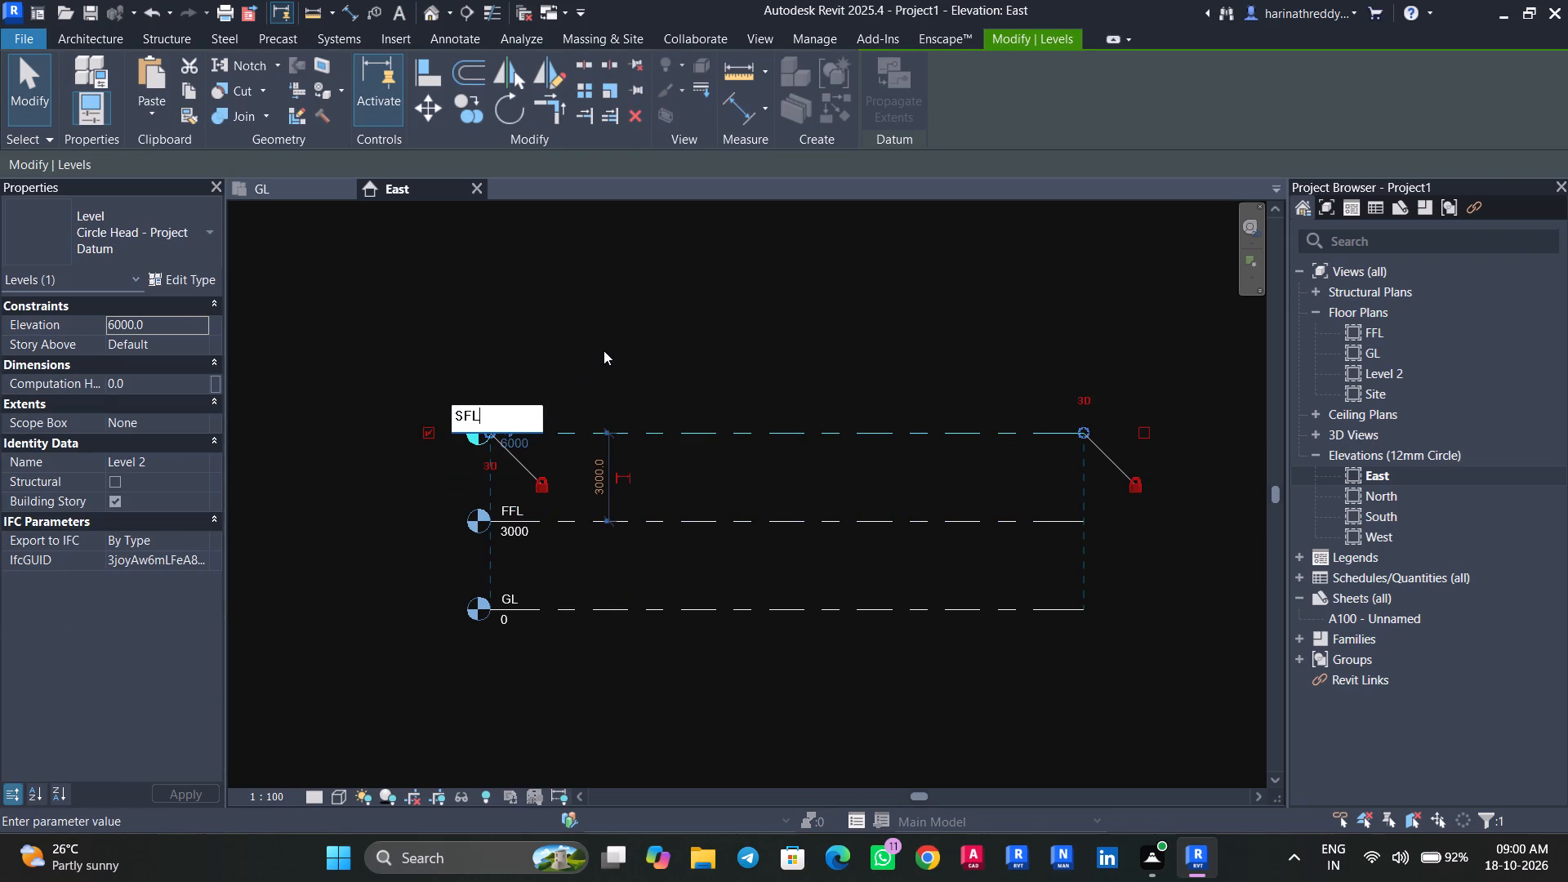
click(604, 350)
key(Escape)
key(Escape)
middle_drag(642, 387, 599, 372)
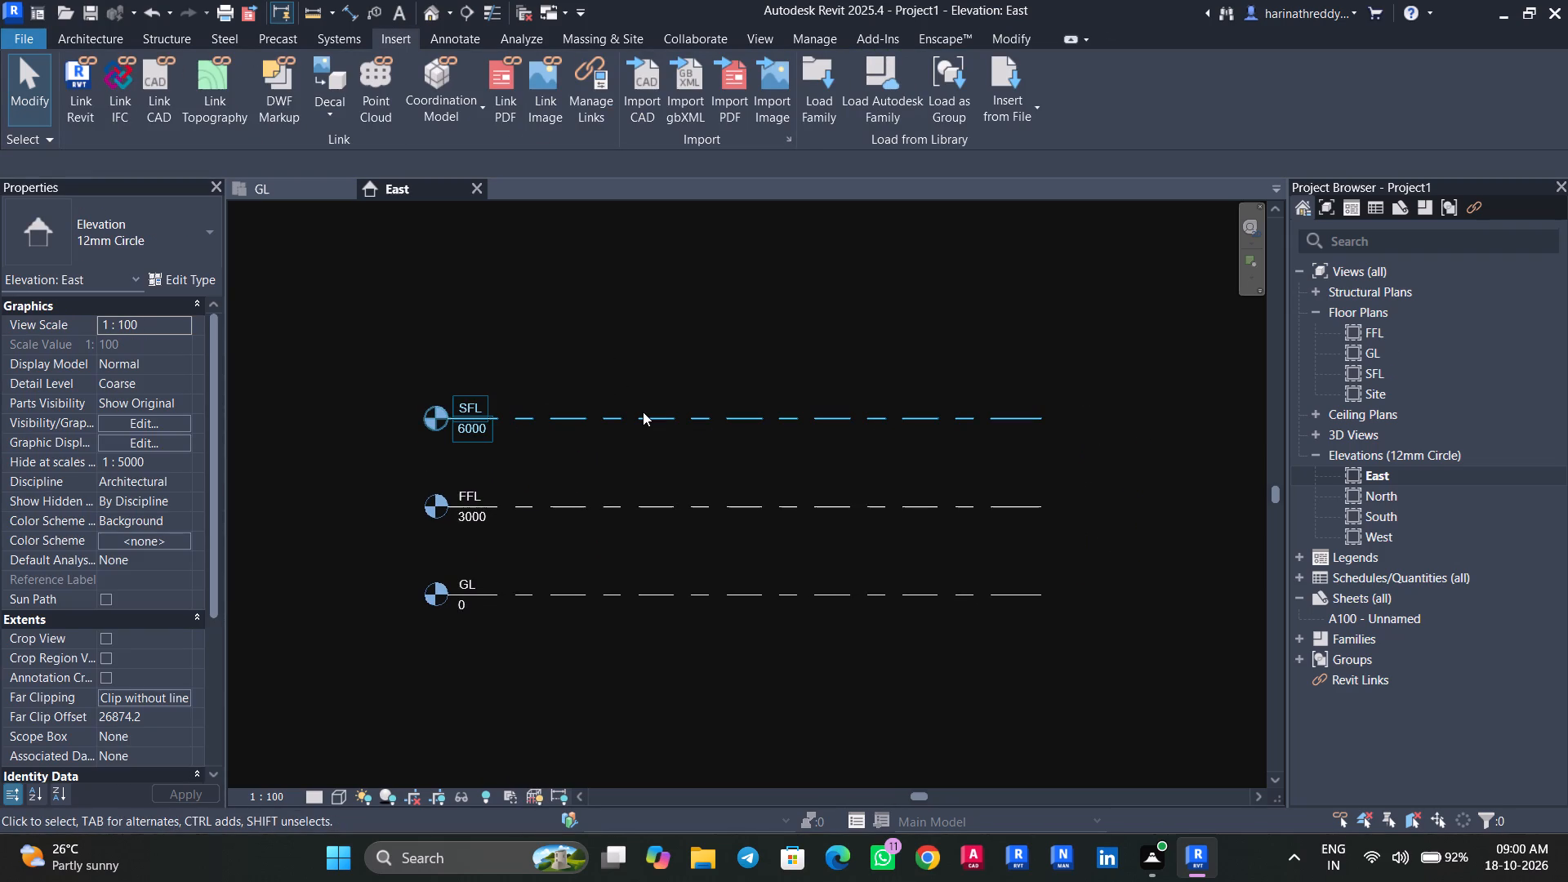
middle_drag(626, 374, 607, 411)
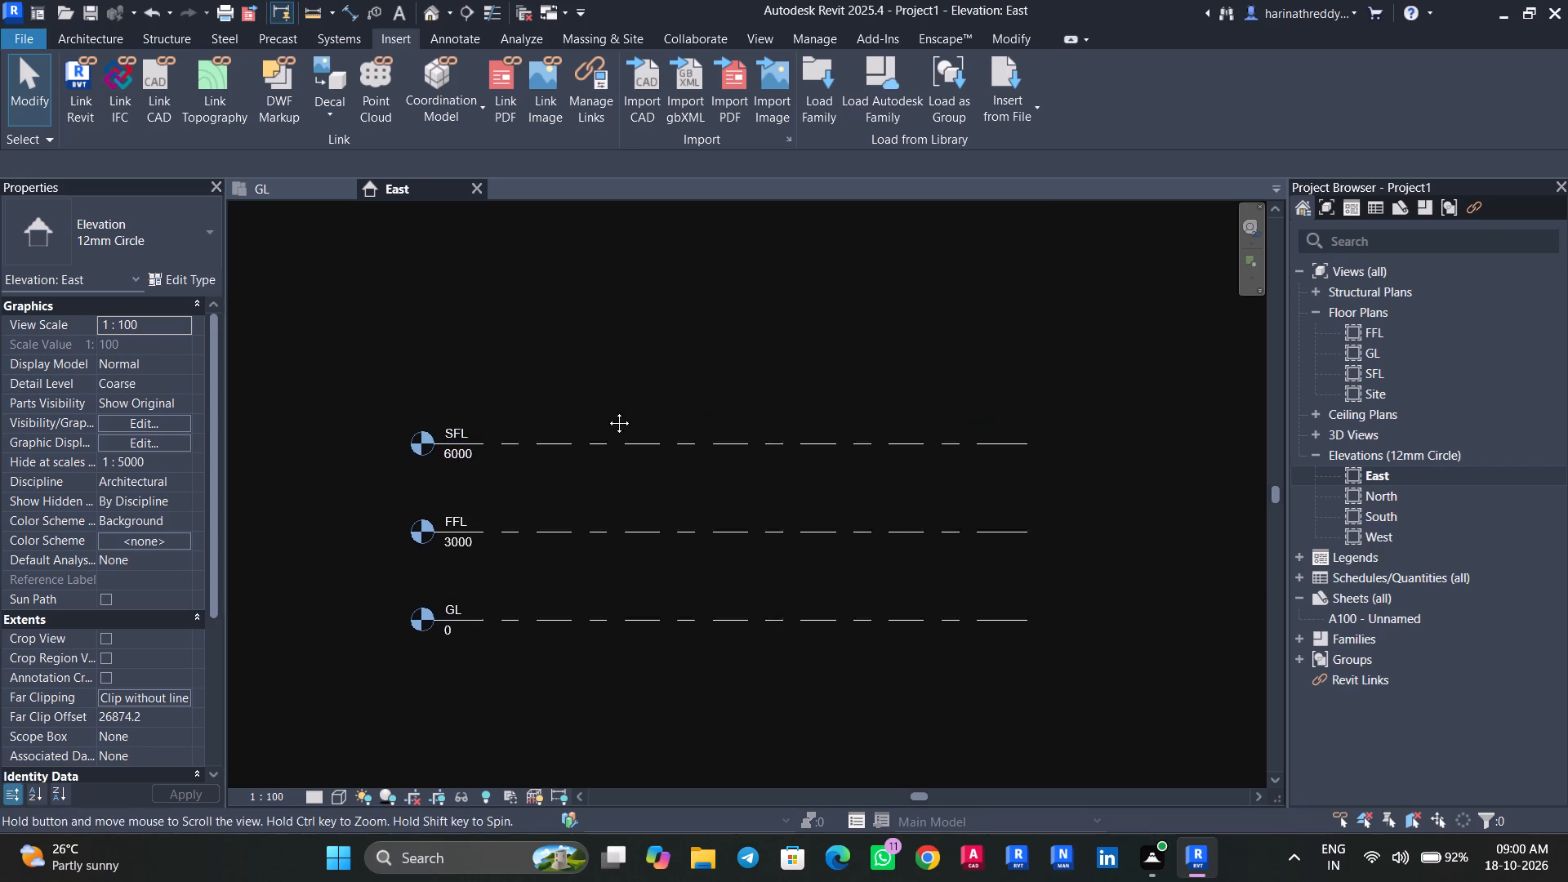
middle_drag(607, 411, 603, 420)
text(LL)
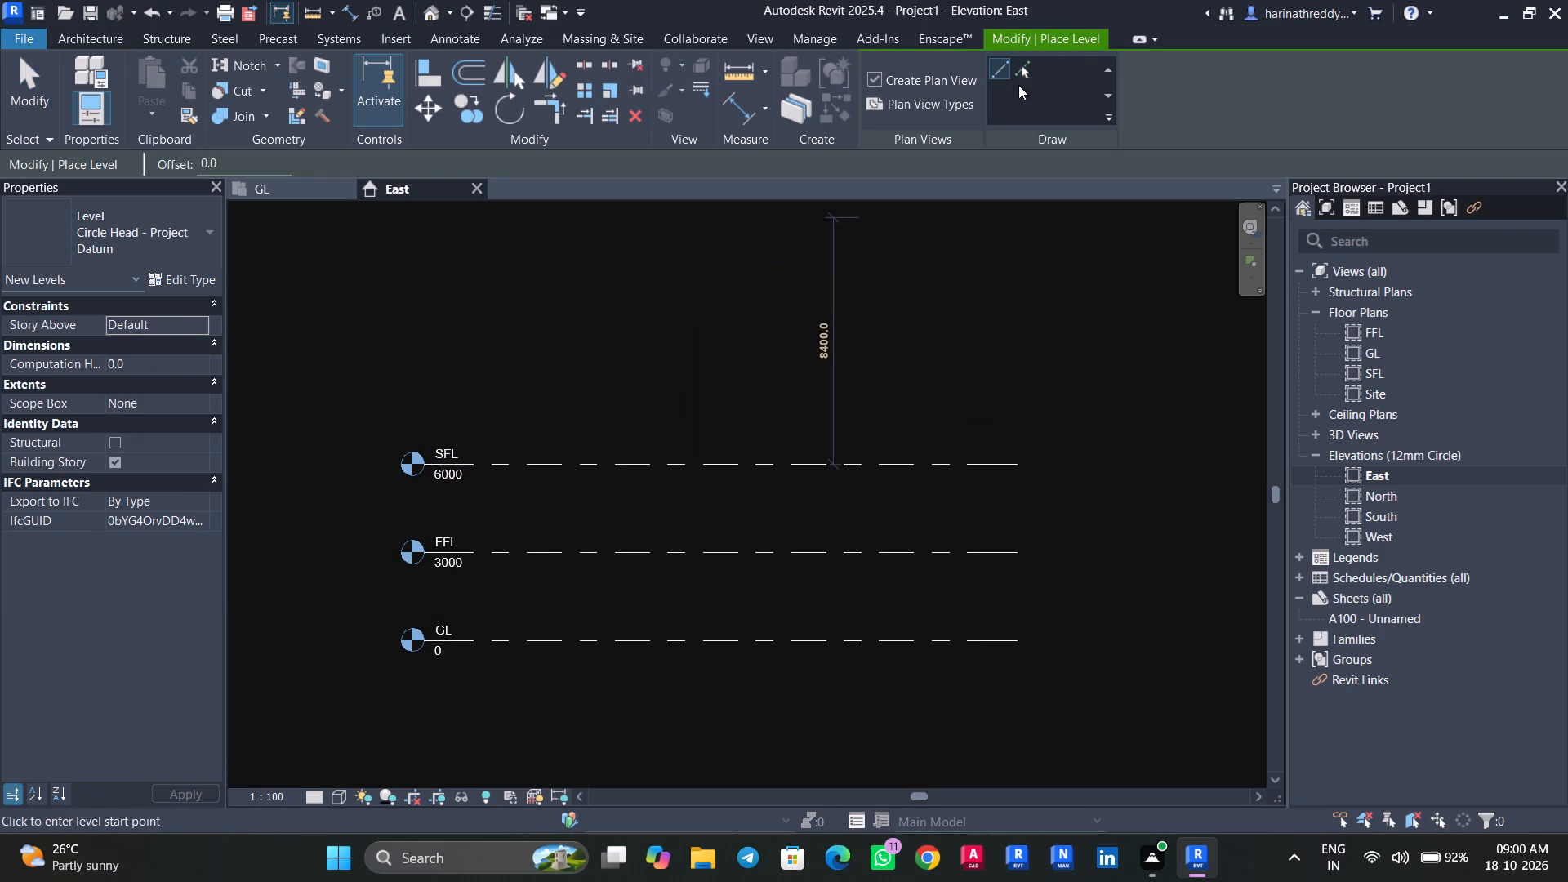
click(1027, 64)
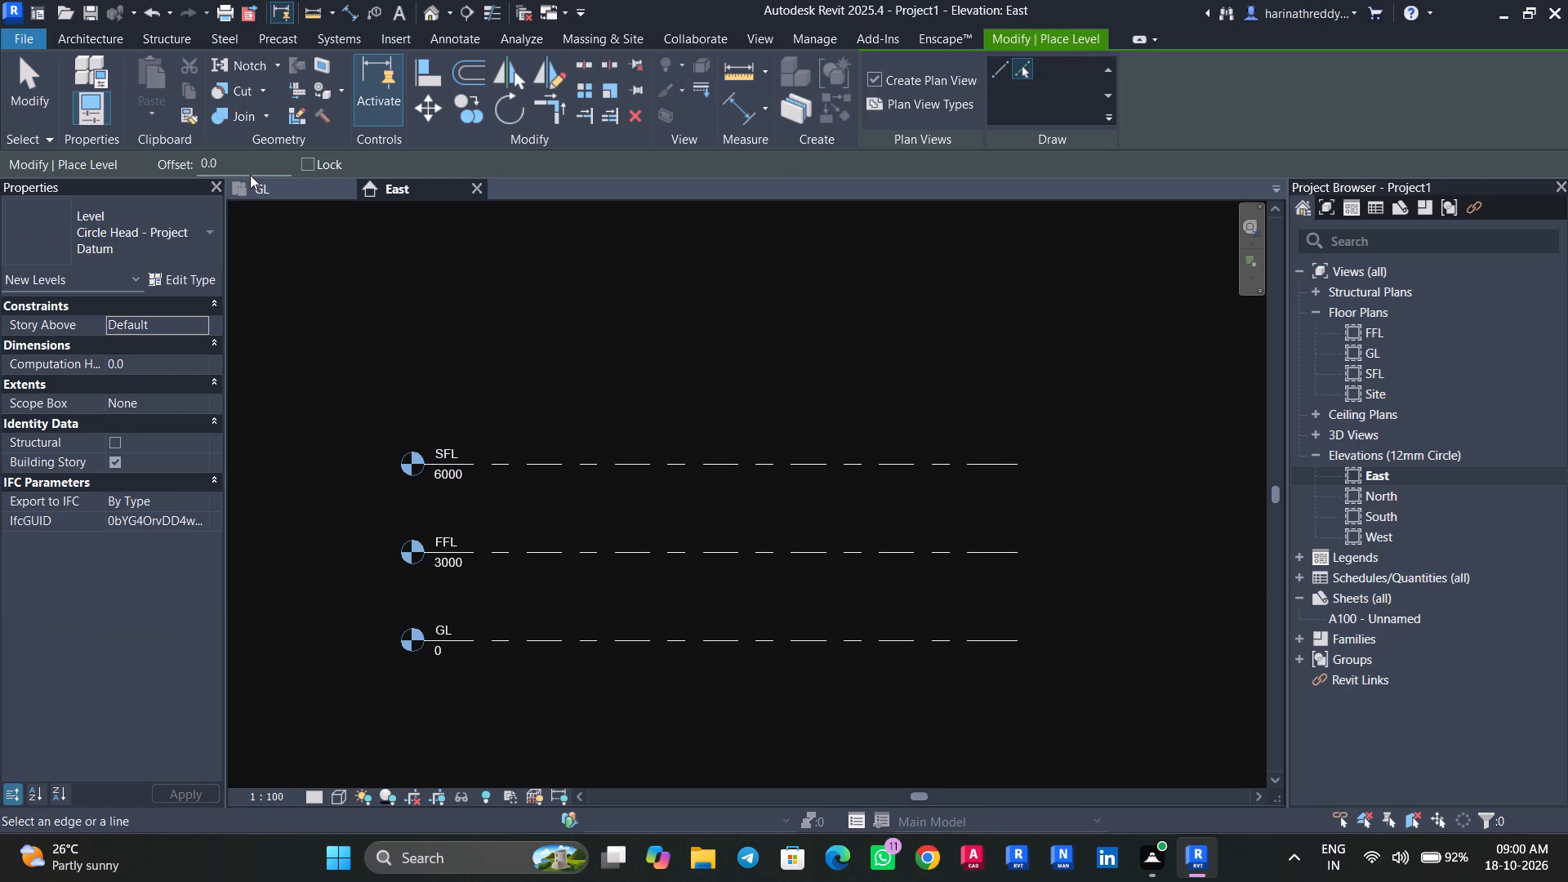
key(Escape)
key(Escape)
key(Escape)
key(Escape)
Rename the topmost level, at 6000, as TL.
double_click(453, 449)
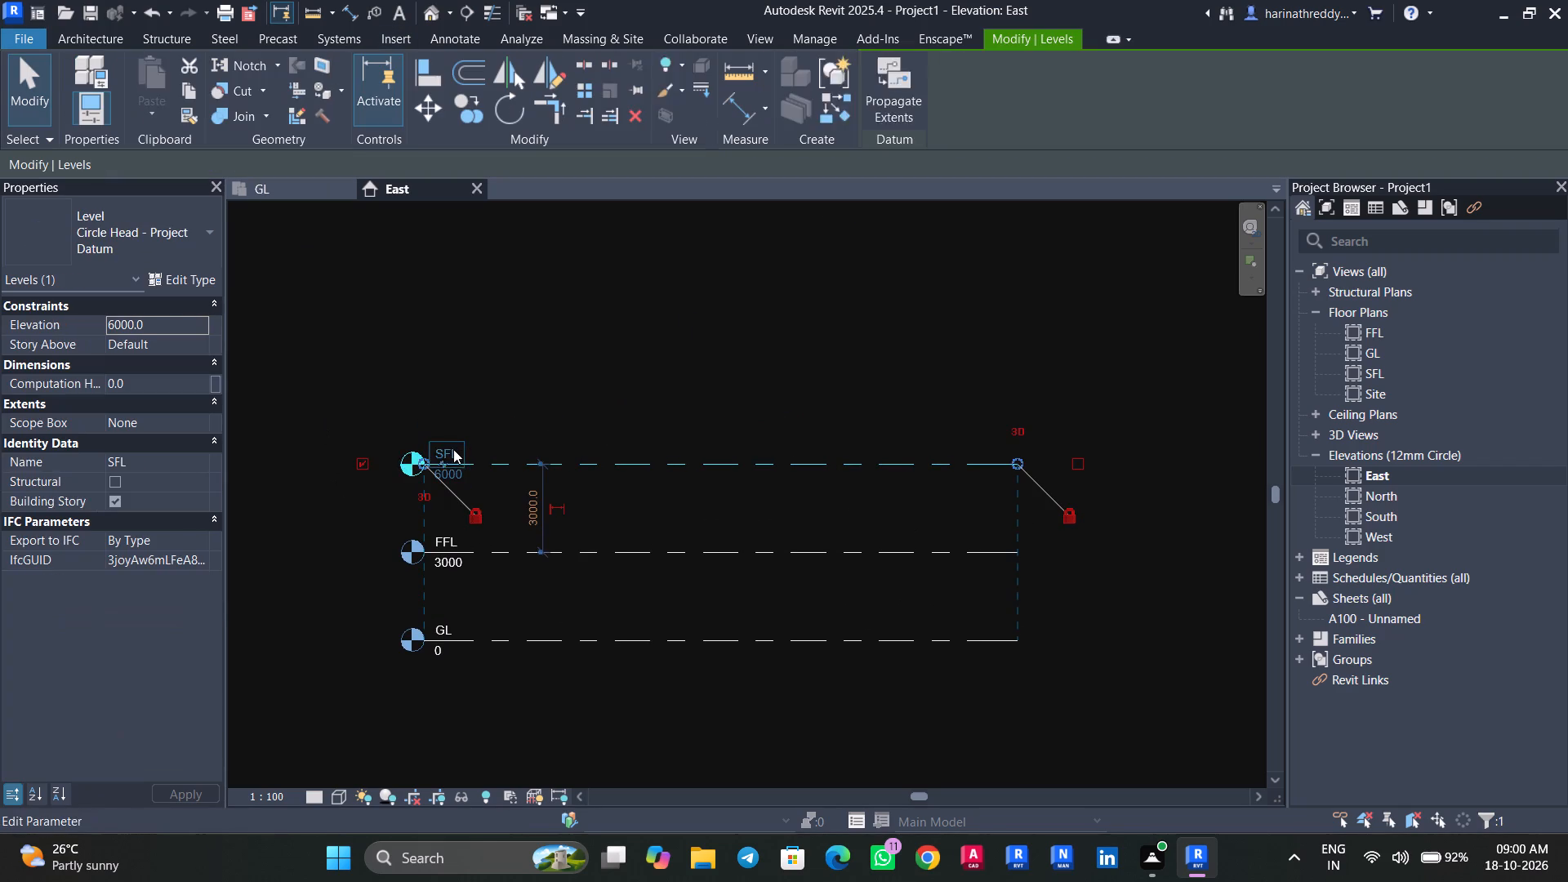
text(TL)
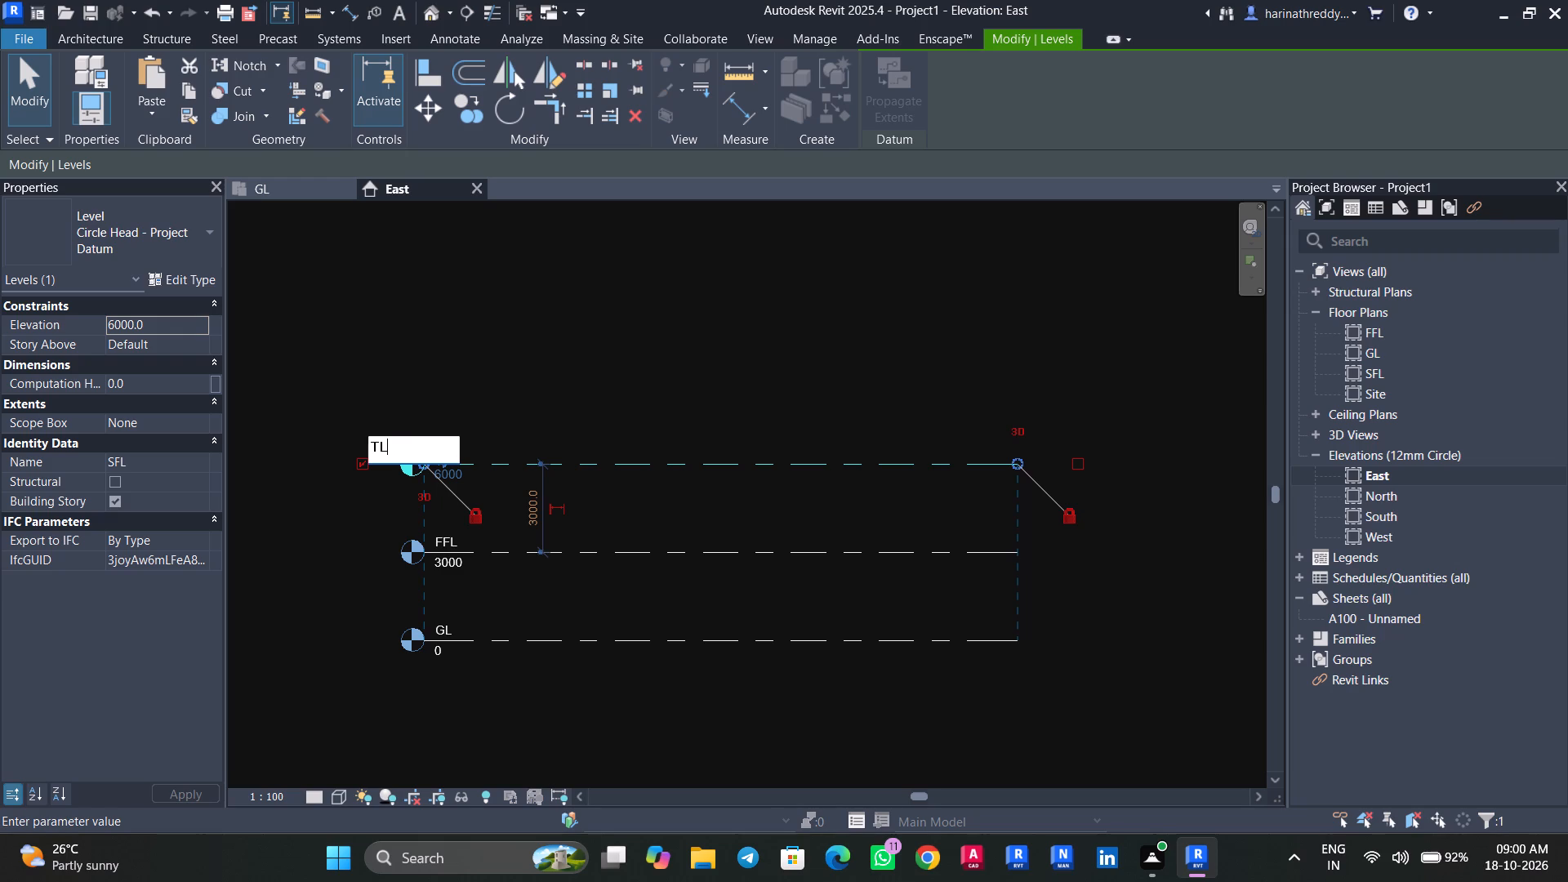
click(700, 395)
key(Escape)
key(Escape)
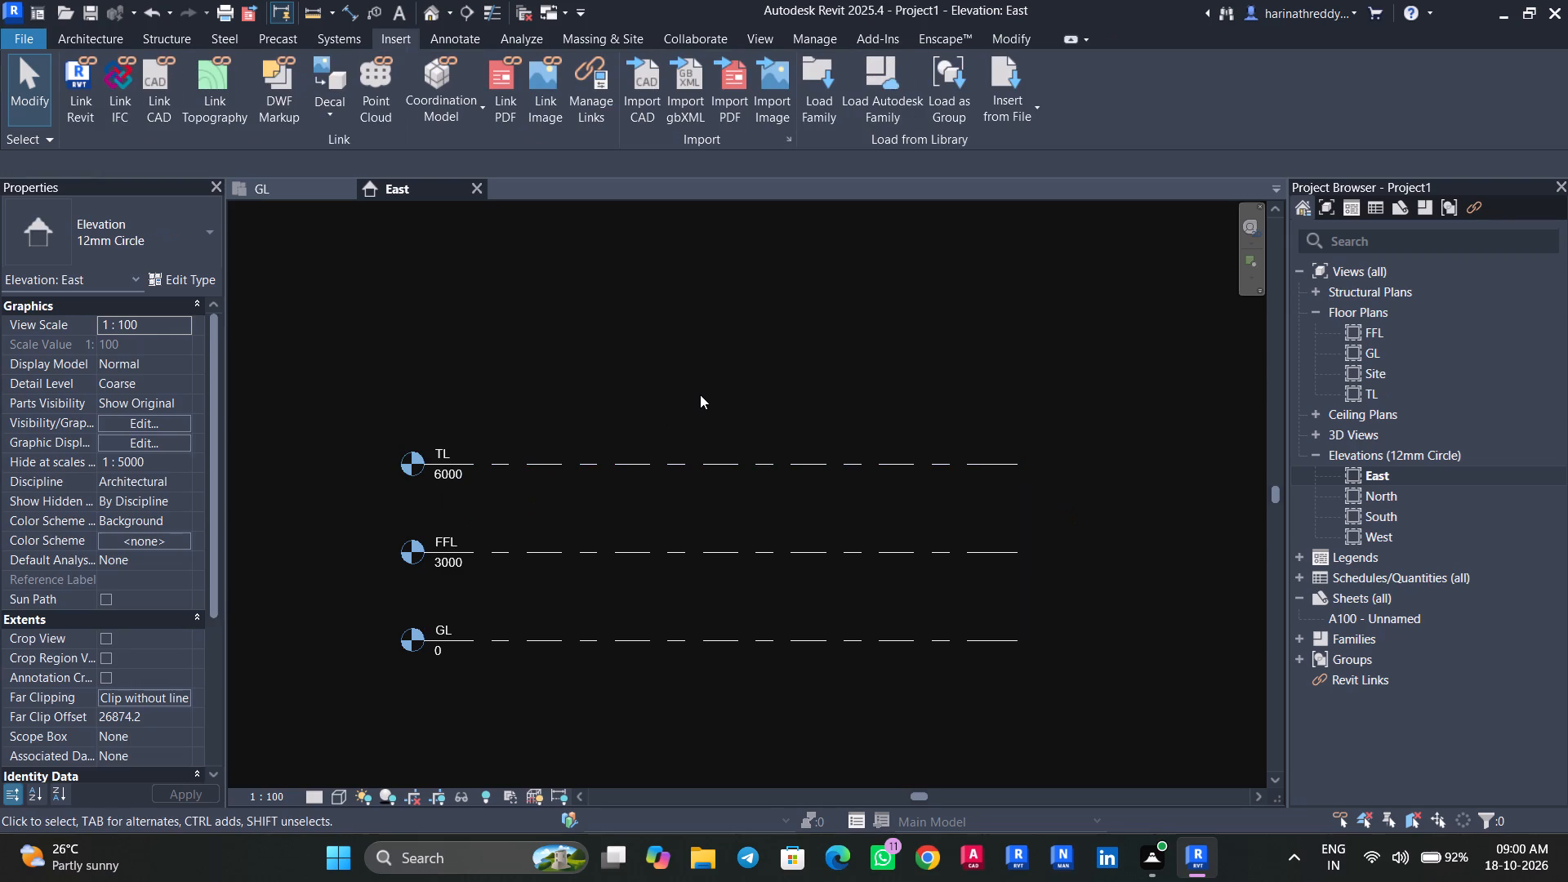
Return to the GL floor plan and examine the ground floor layout in the linked duplex plan image.
click(286, 183)
scroll(620, 495, down, 3)
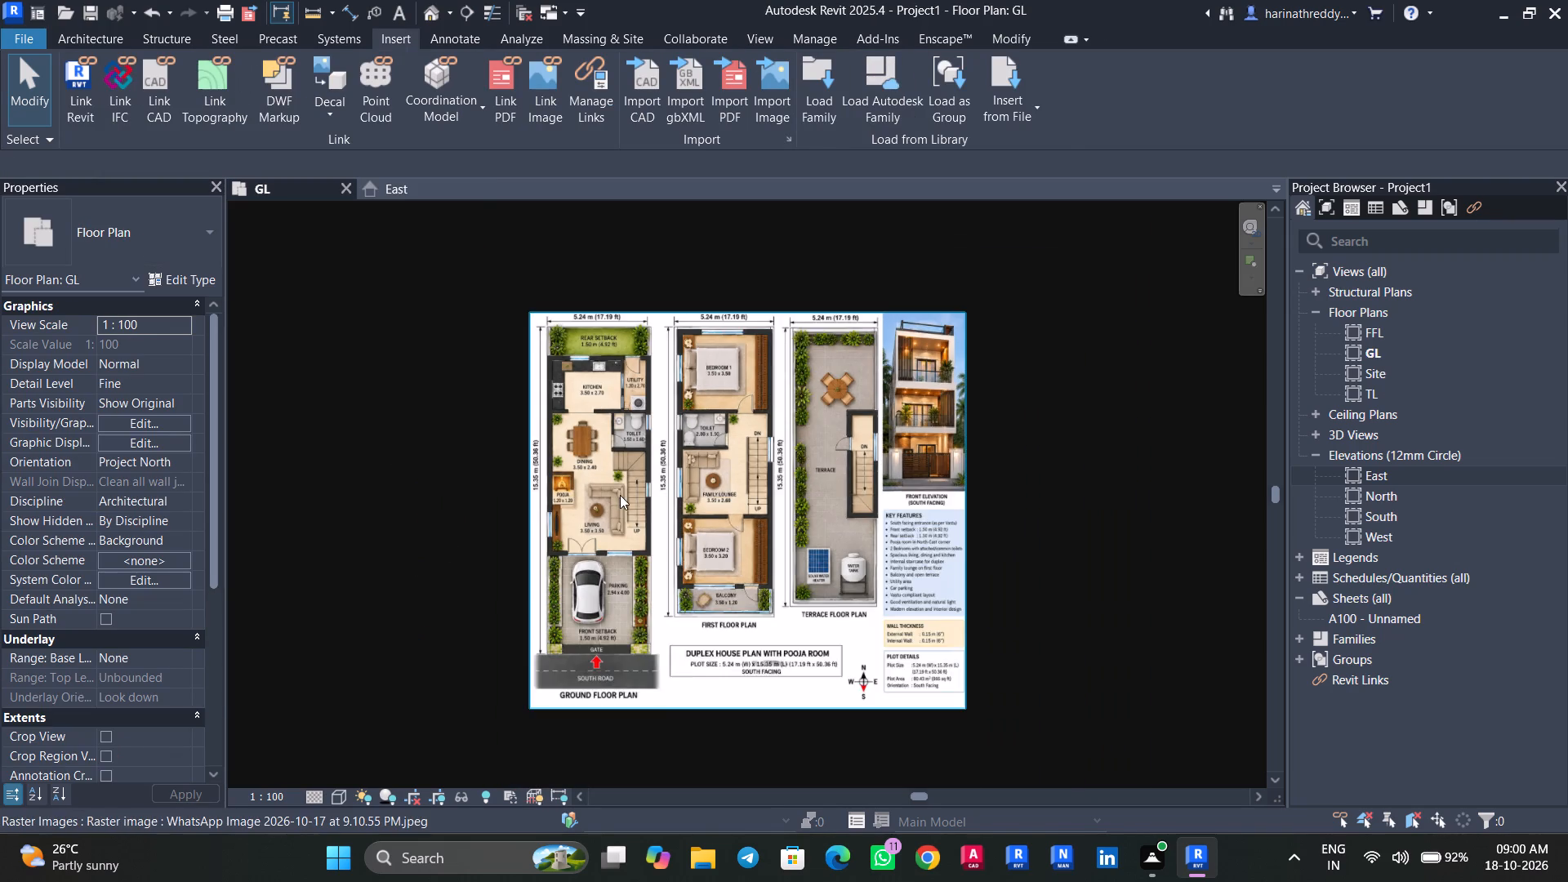
scroll(620, 495, up, 1)
middle_click(620, 495)
scroll(620, 495, up, 1)
middle_drag(620, 495, 608, 463)
scroll(619, 495, up, 1)
scroll(608, 463, down, 2)
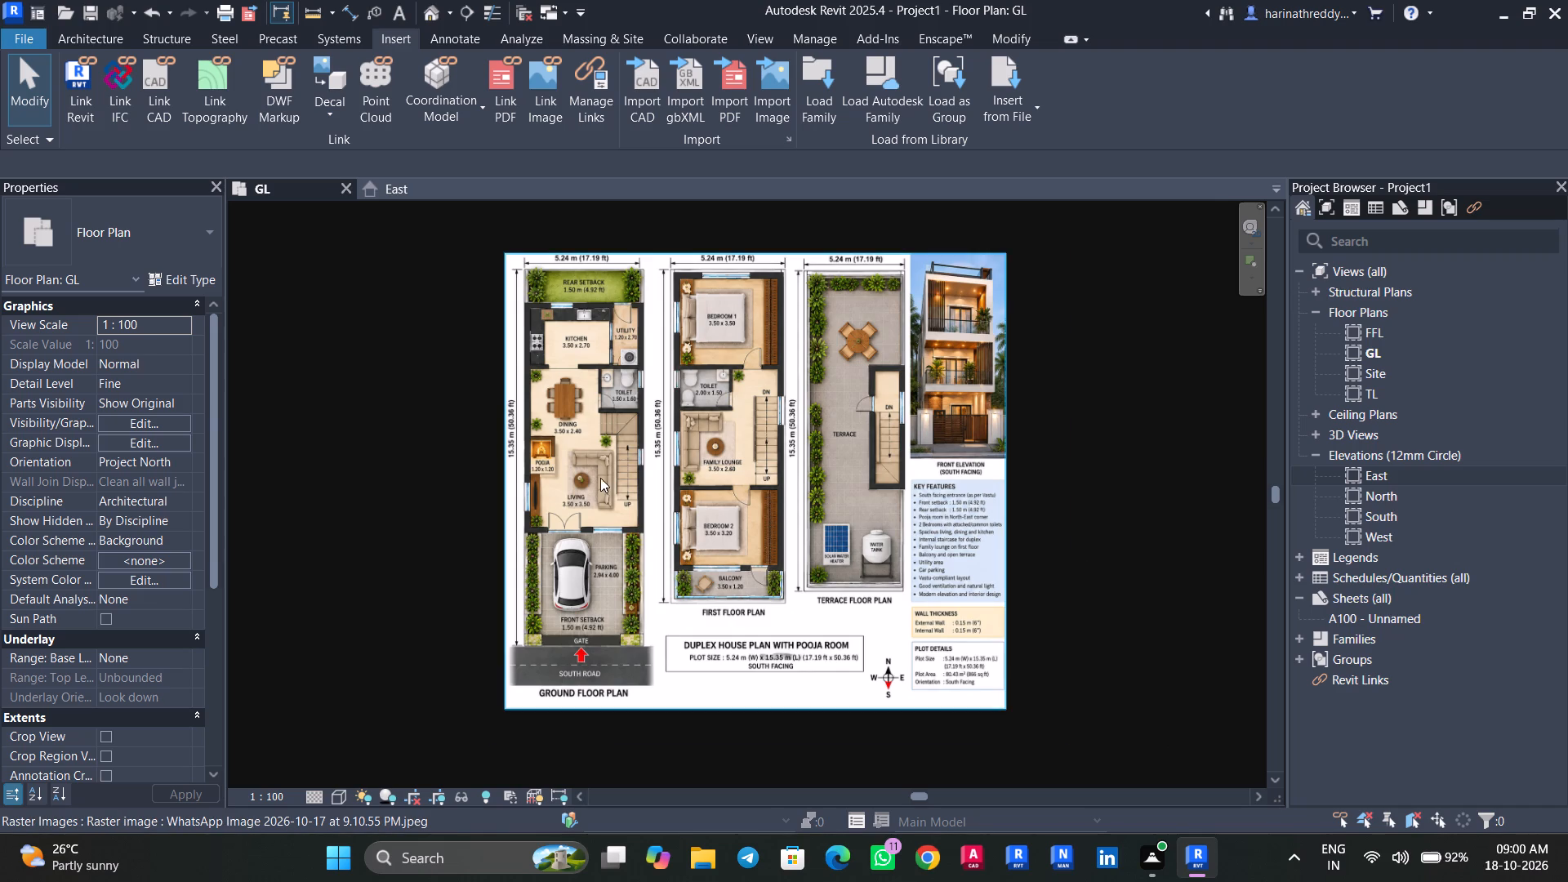
Set the project's Distance unit to meters, rounded to 1 decimal place.
scroll(600, 478, up, 3)
middle_drag(600, 478, 693, 538)
scroll(693, 538, up, 1)
middle_drag(693, 538, 705, 543)
scroll(705, 543, up, 1)
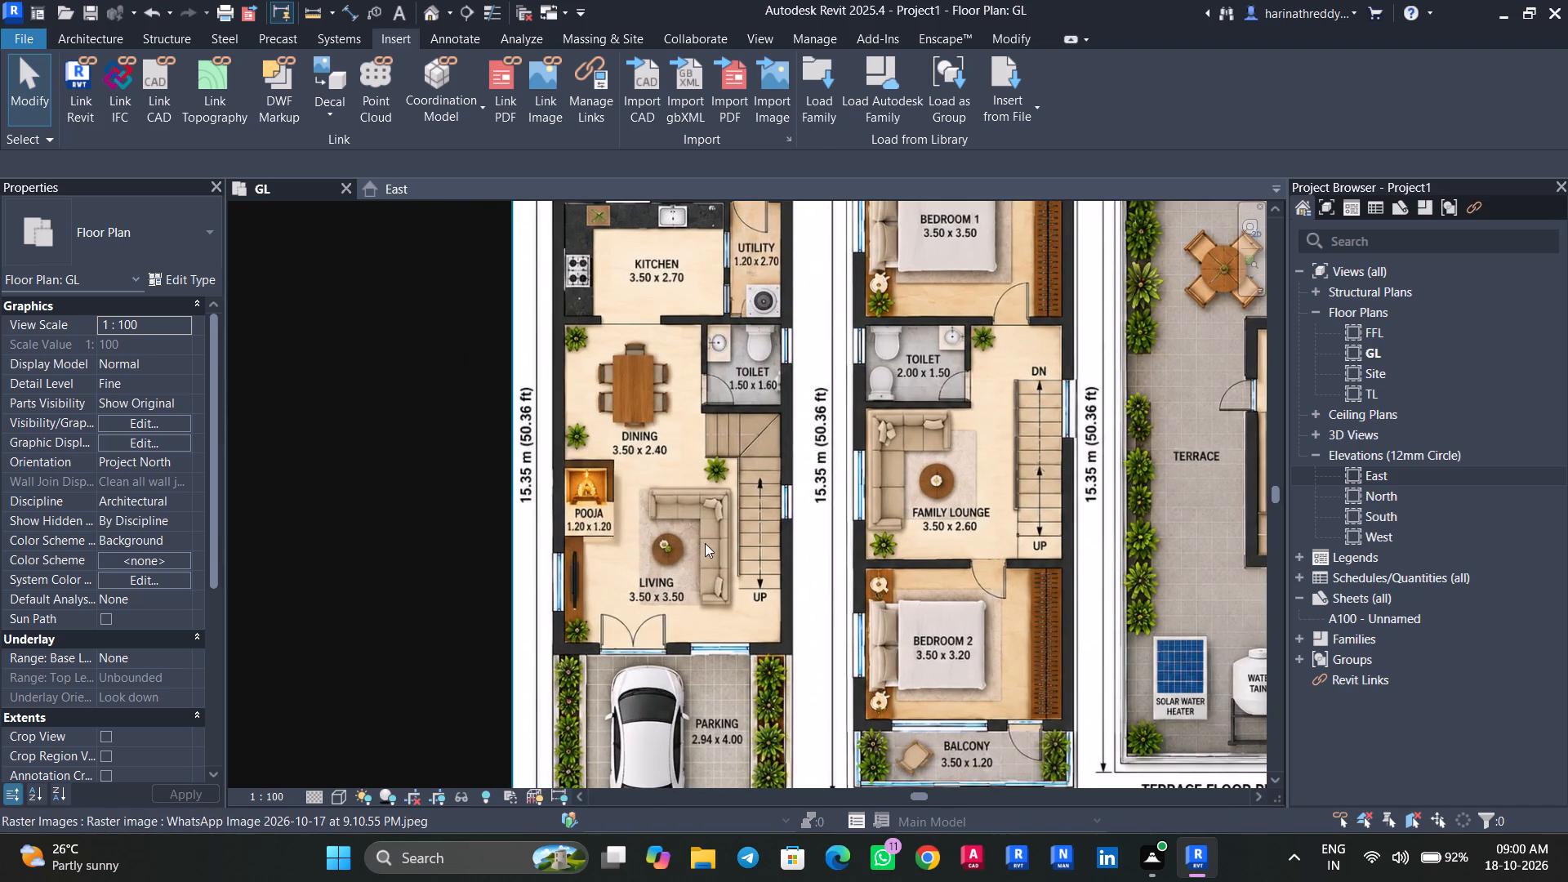
text(UN)
click(674, 398)
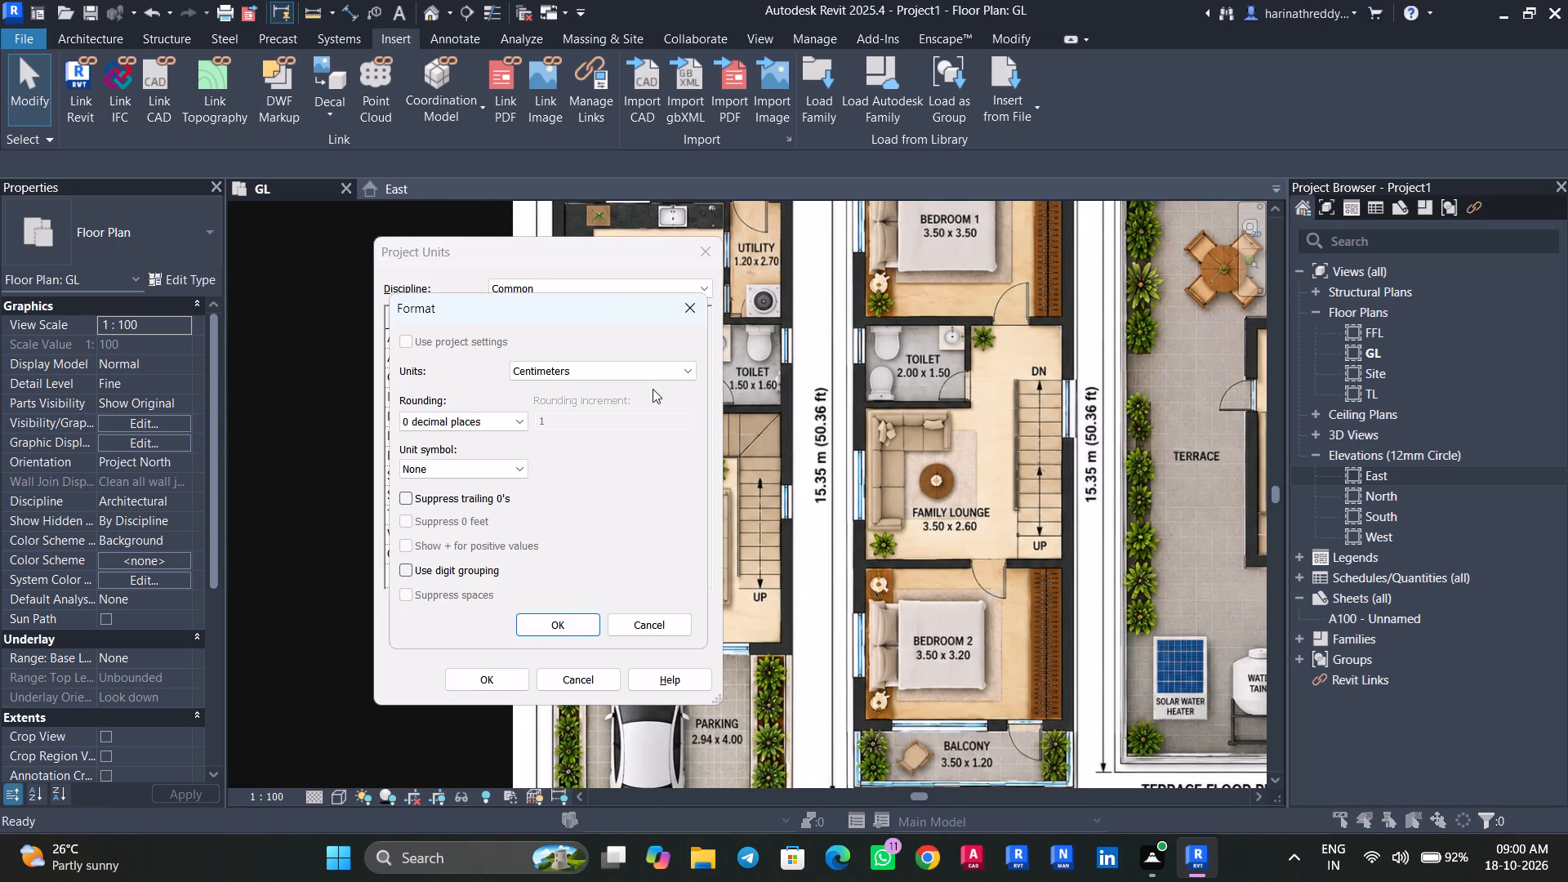
click(630, 370)
click(612, 445)
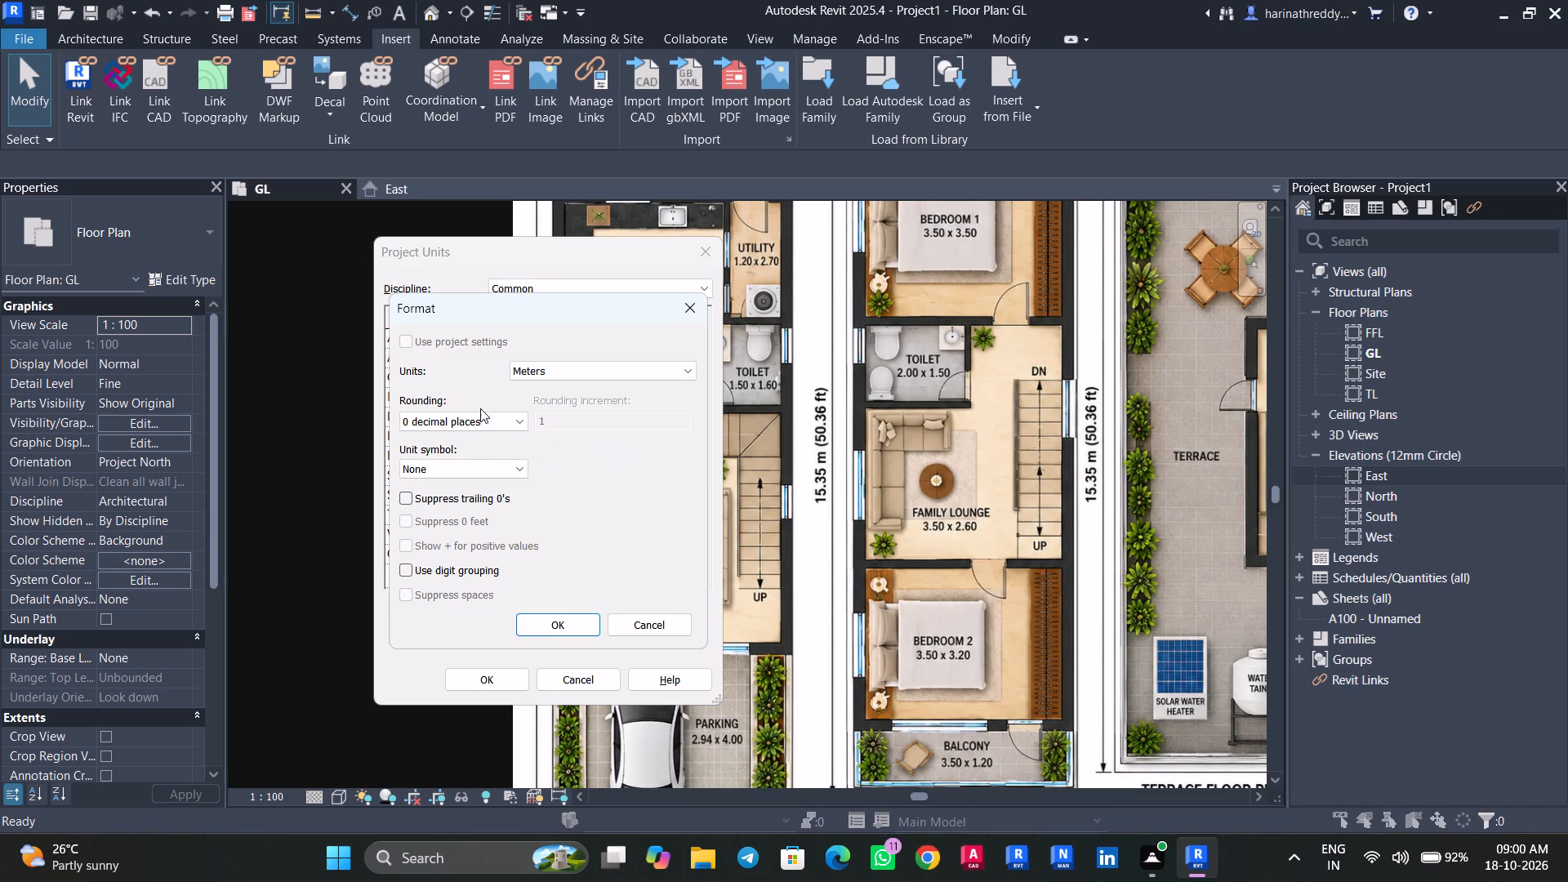
click(480, 408)
click(482, 431)
click(482, 424)
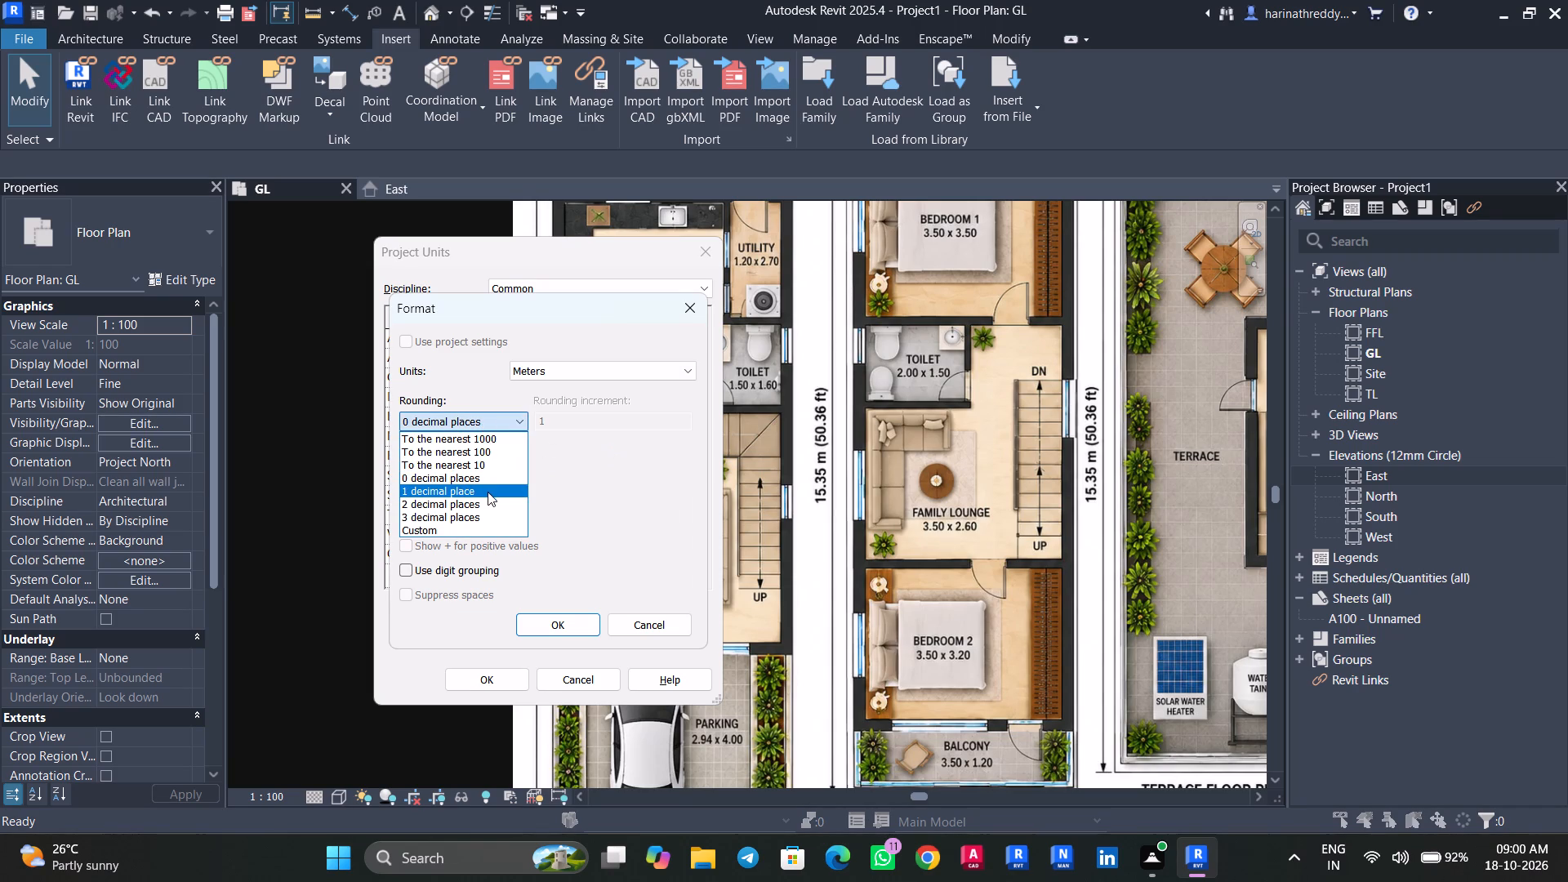
click(488, 492)
click(555, 628)
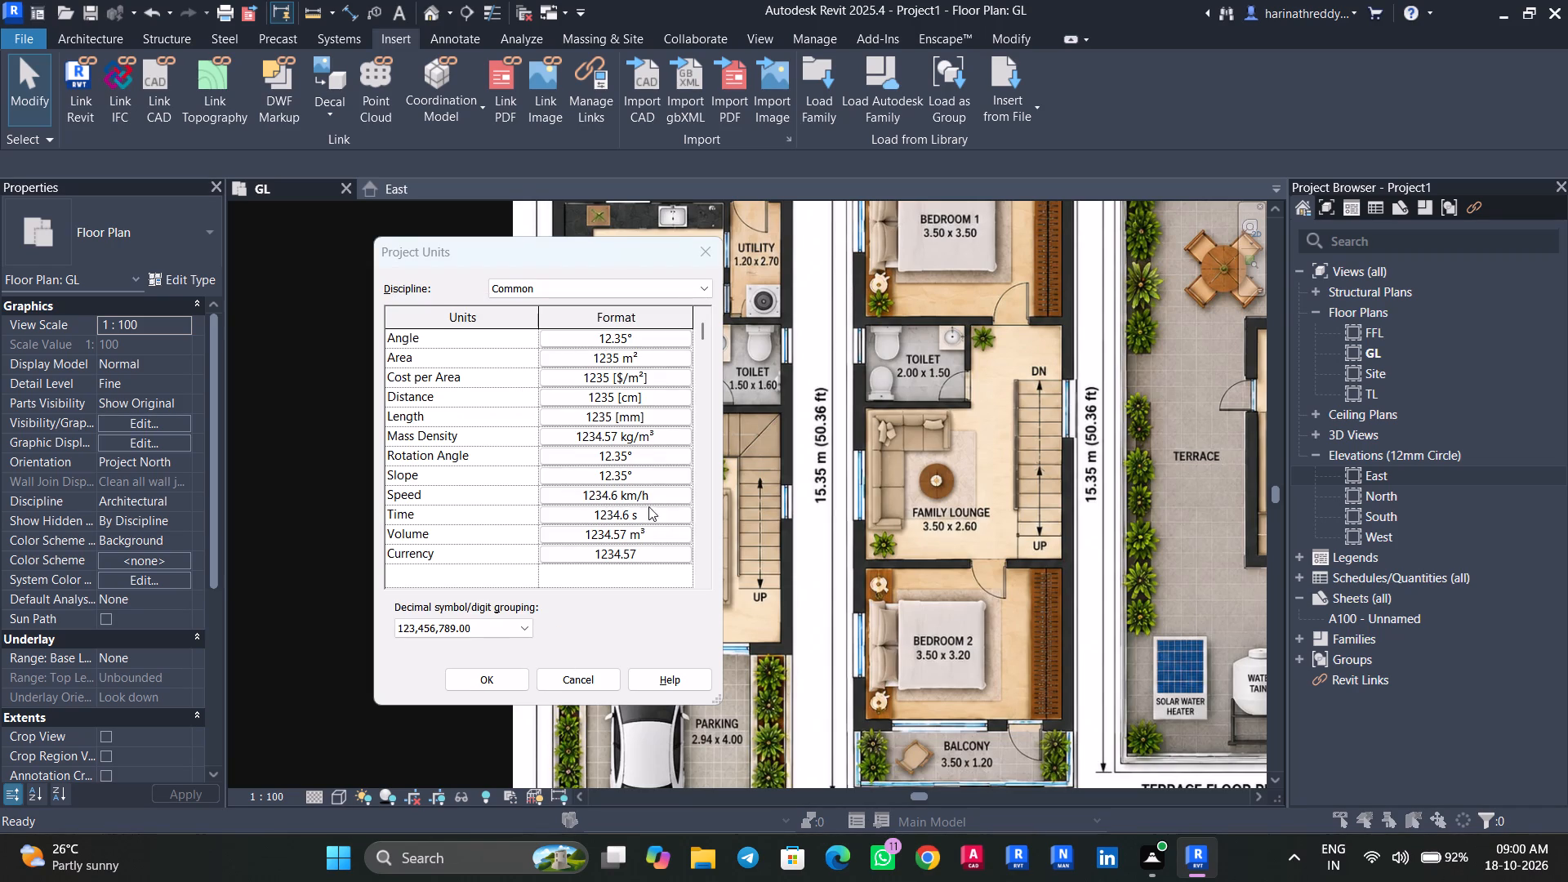
Set the project's Length unit to meters, rounded to 1 decimal place, with the unit symbol m.
click(672, 422)
click(608, 372)
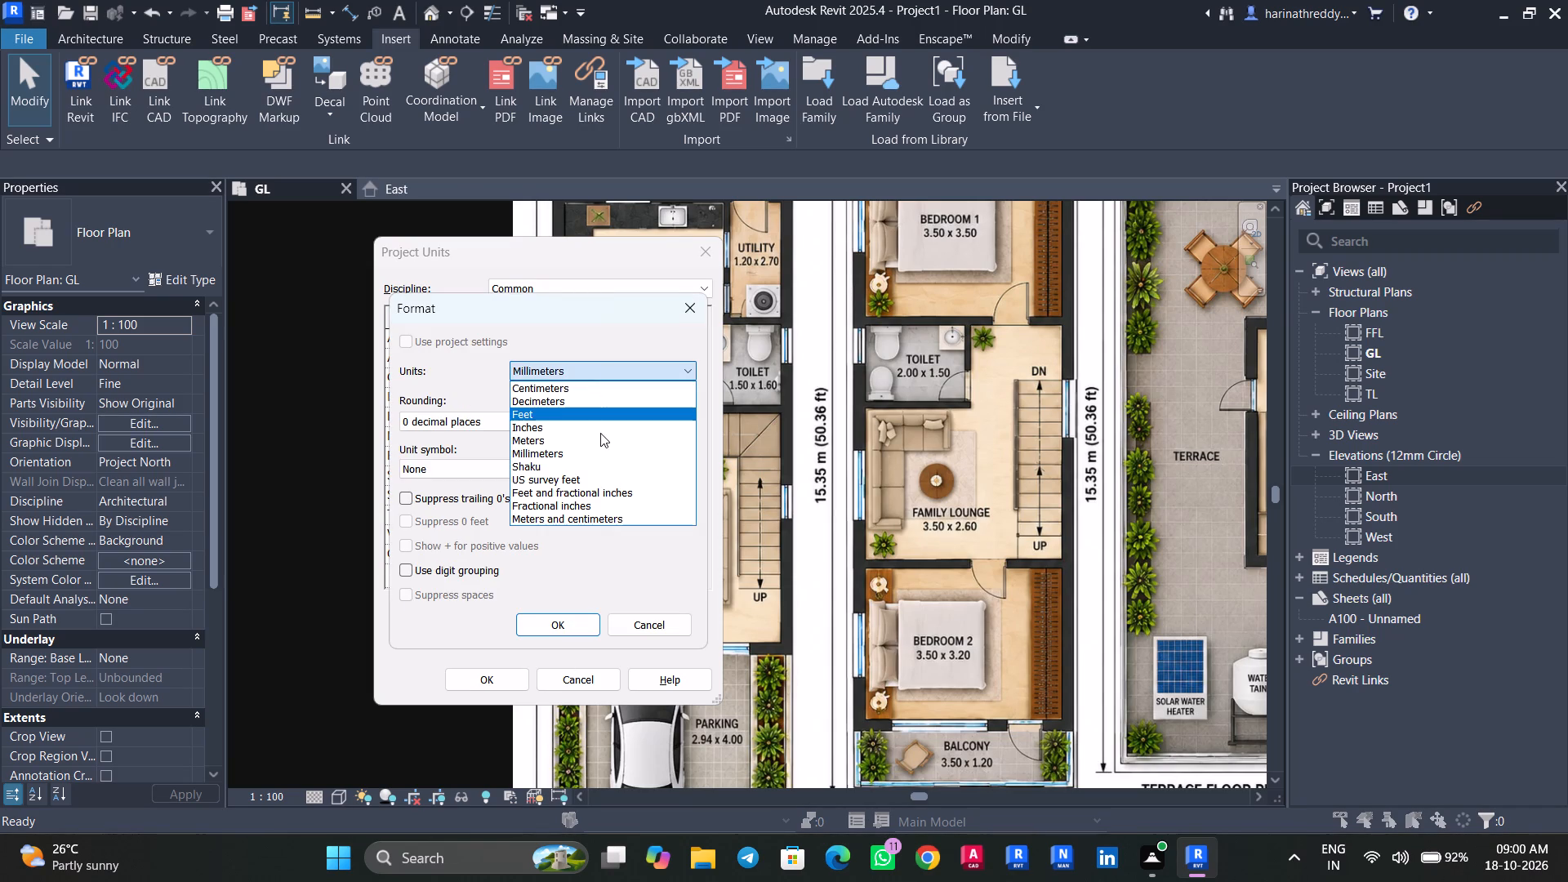
click(599, 441)
click(515, 425)
click(519, 495)
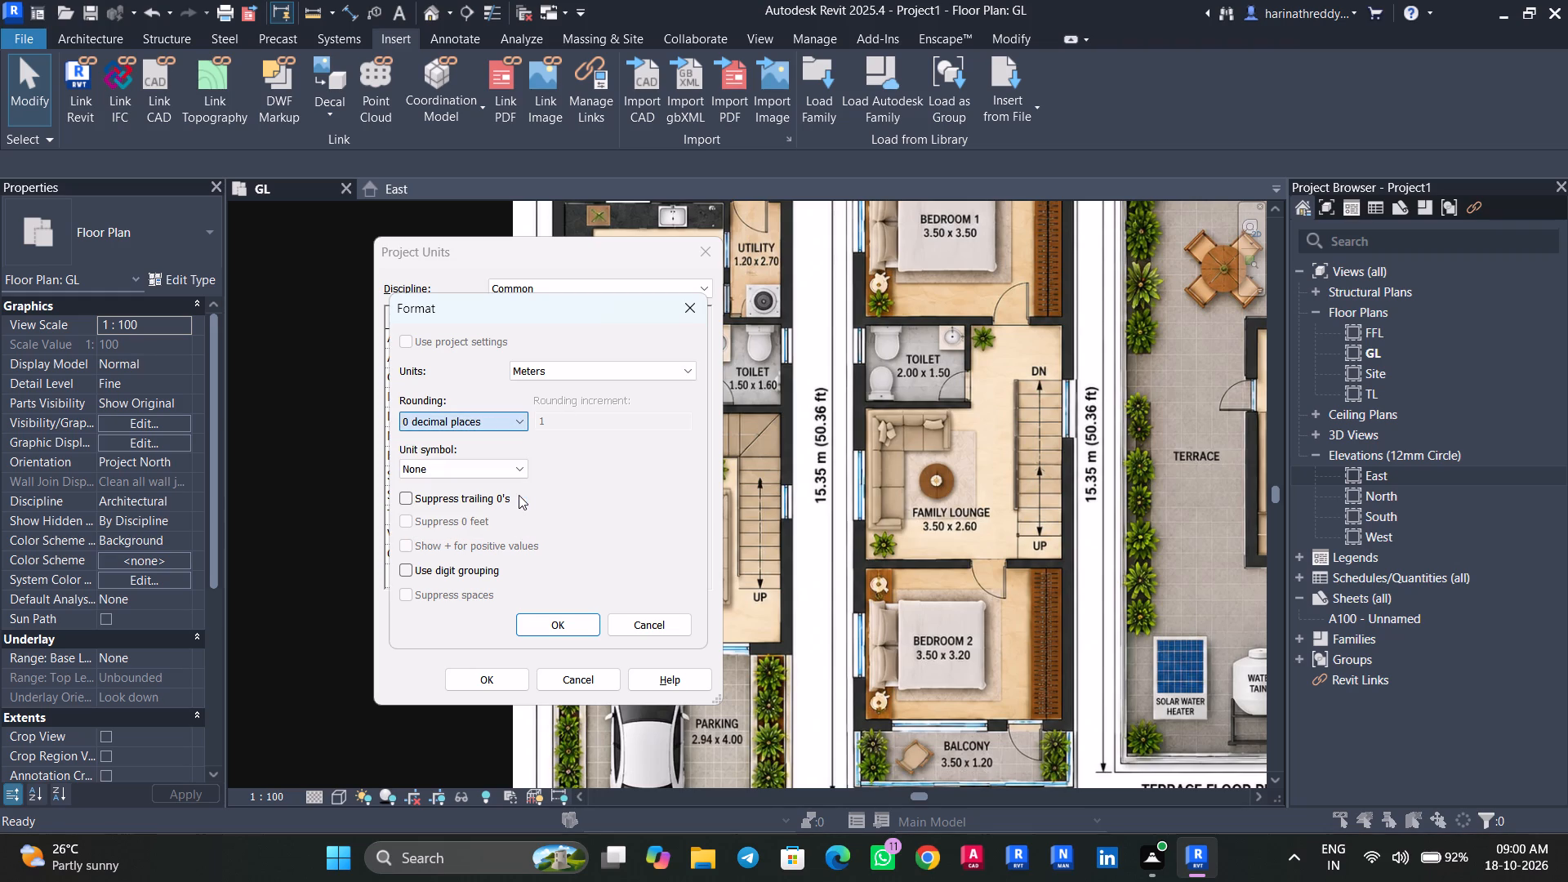
click(506, 445)
click(505, 471)
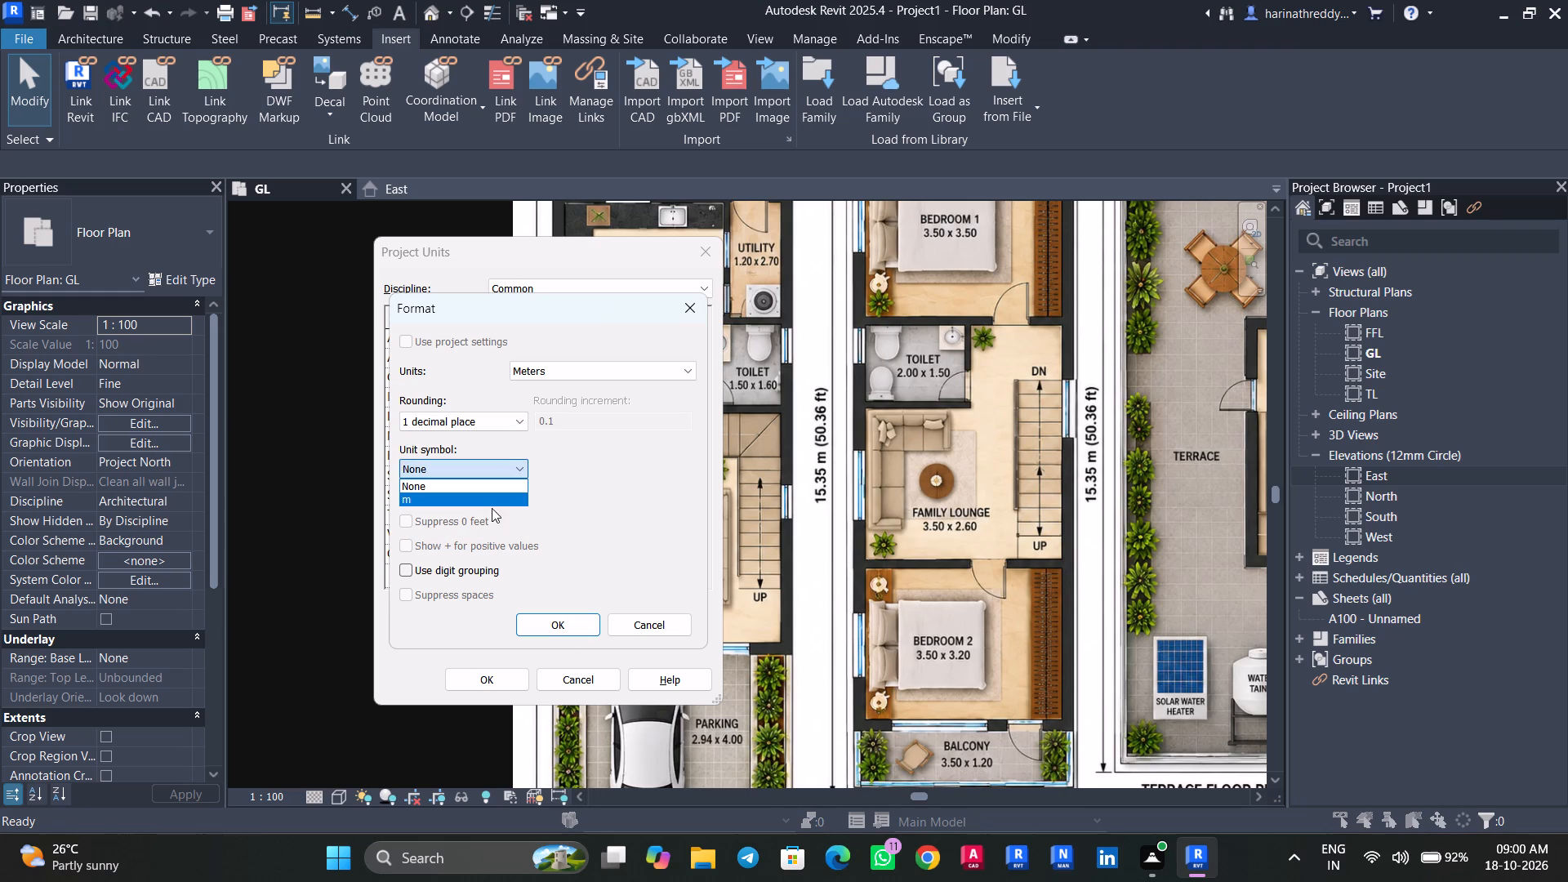
click(492, 501)
click(563, 636)
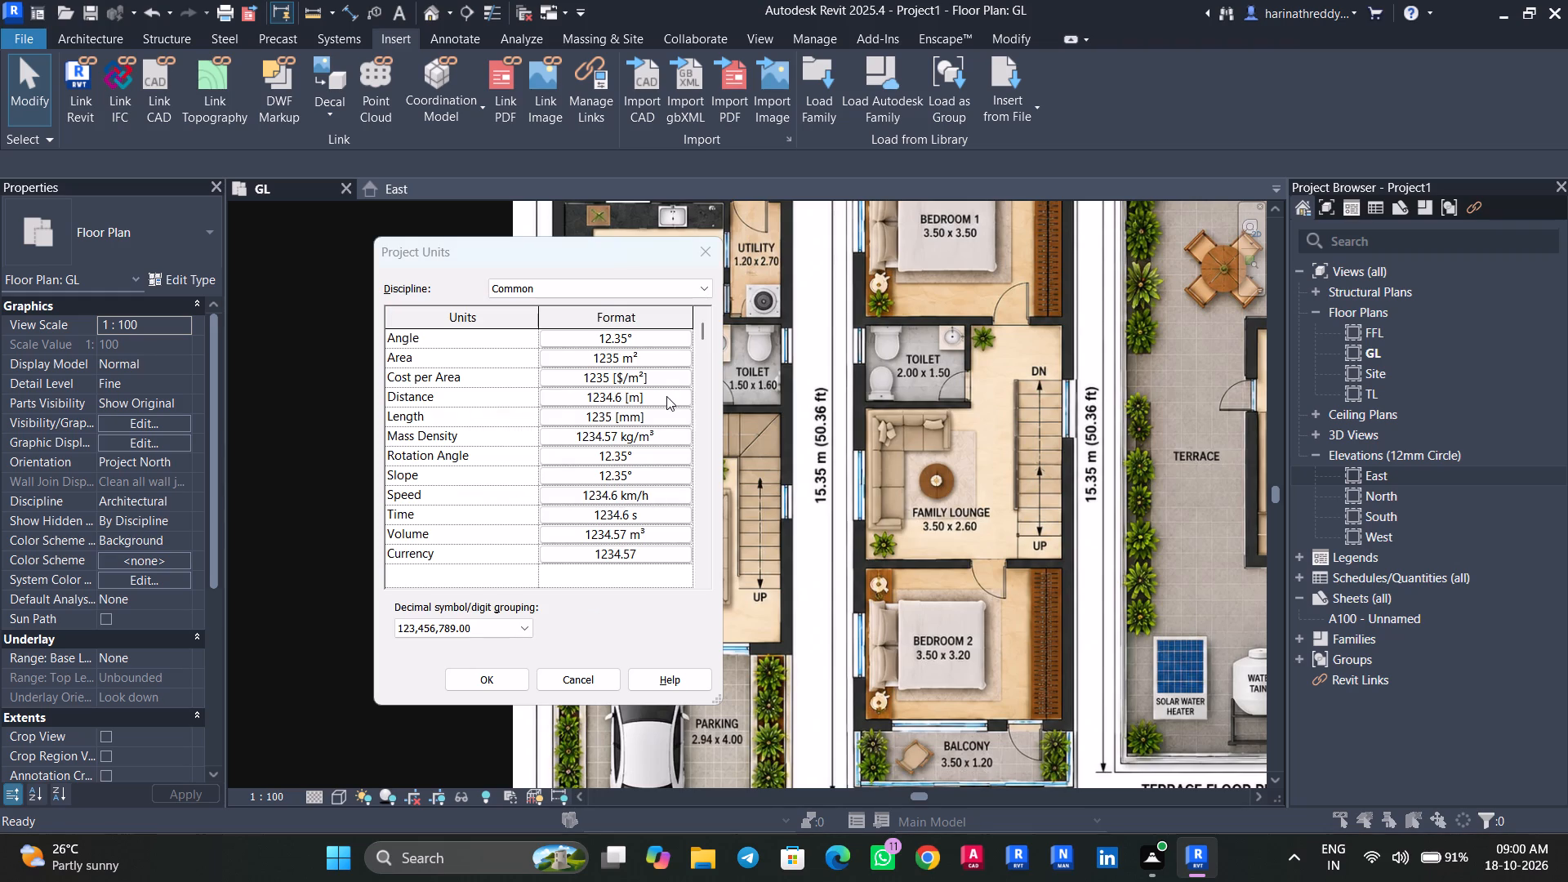
Give the Distance format the unit symbol m and apply the project units.
click(666, 396)
click(467, 477)
click(467, 501)
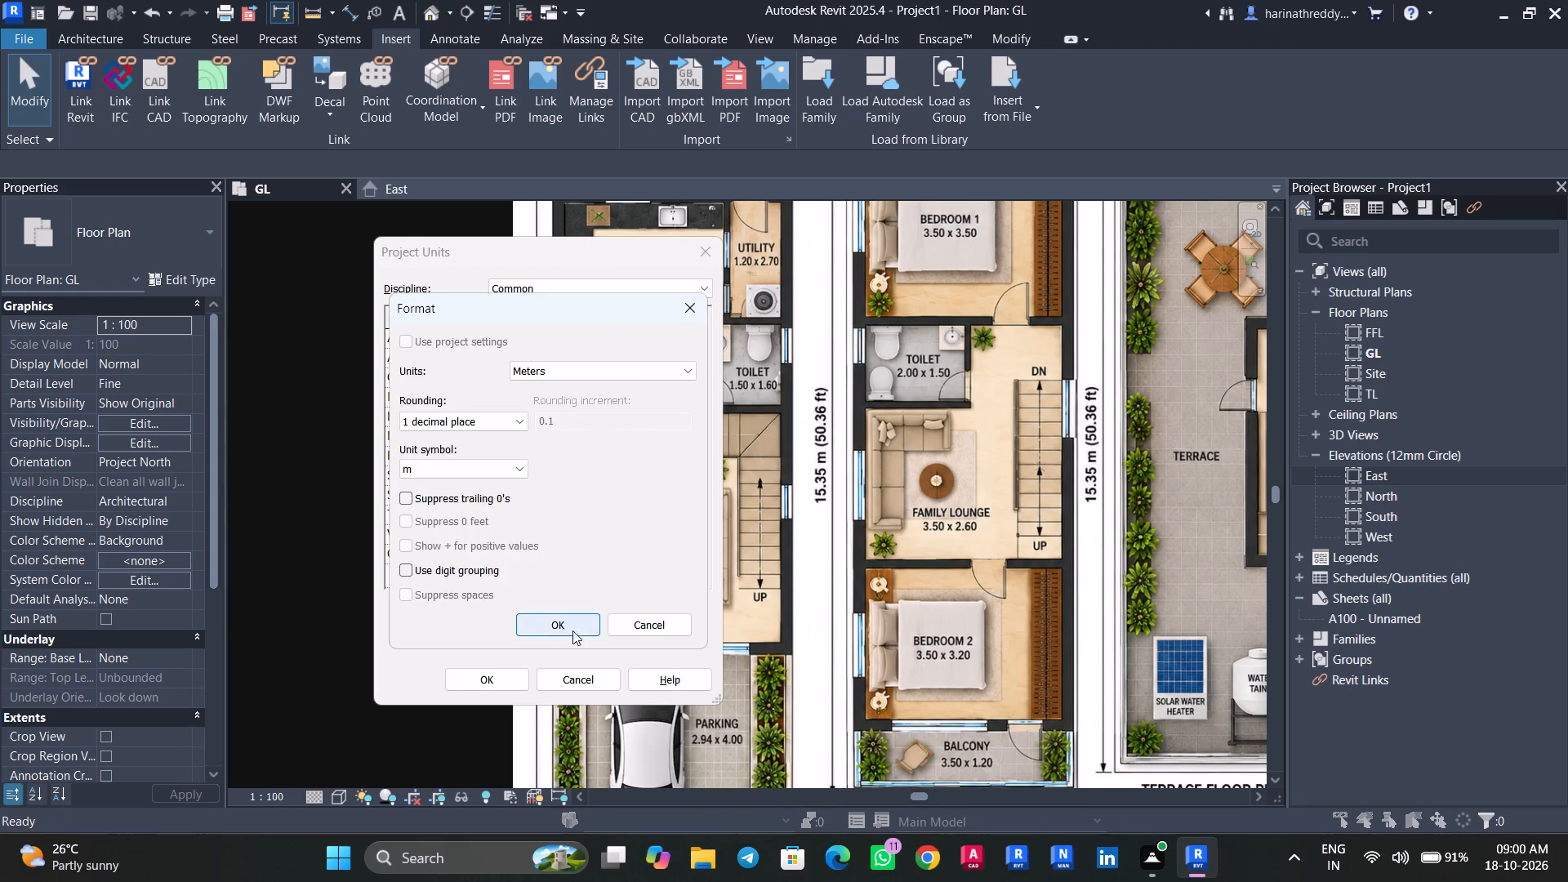
click(569, 630)
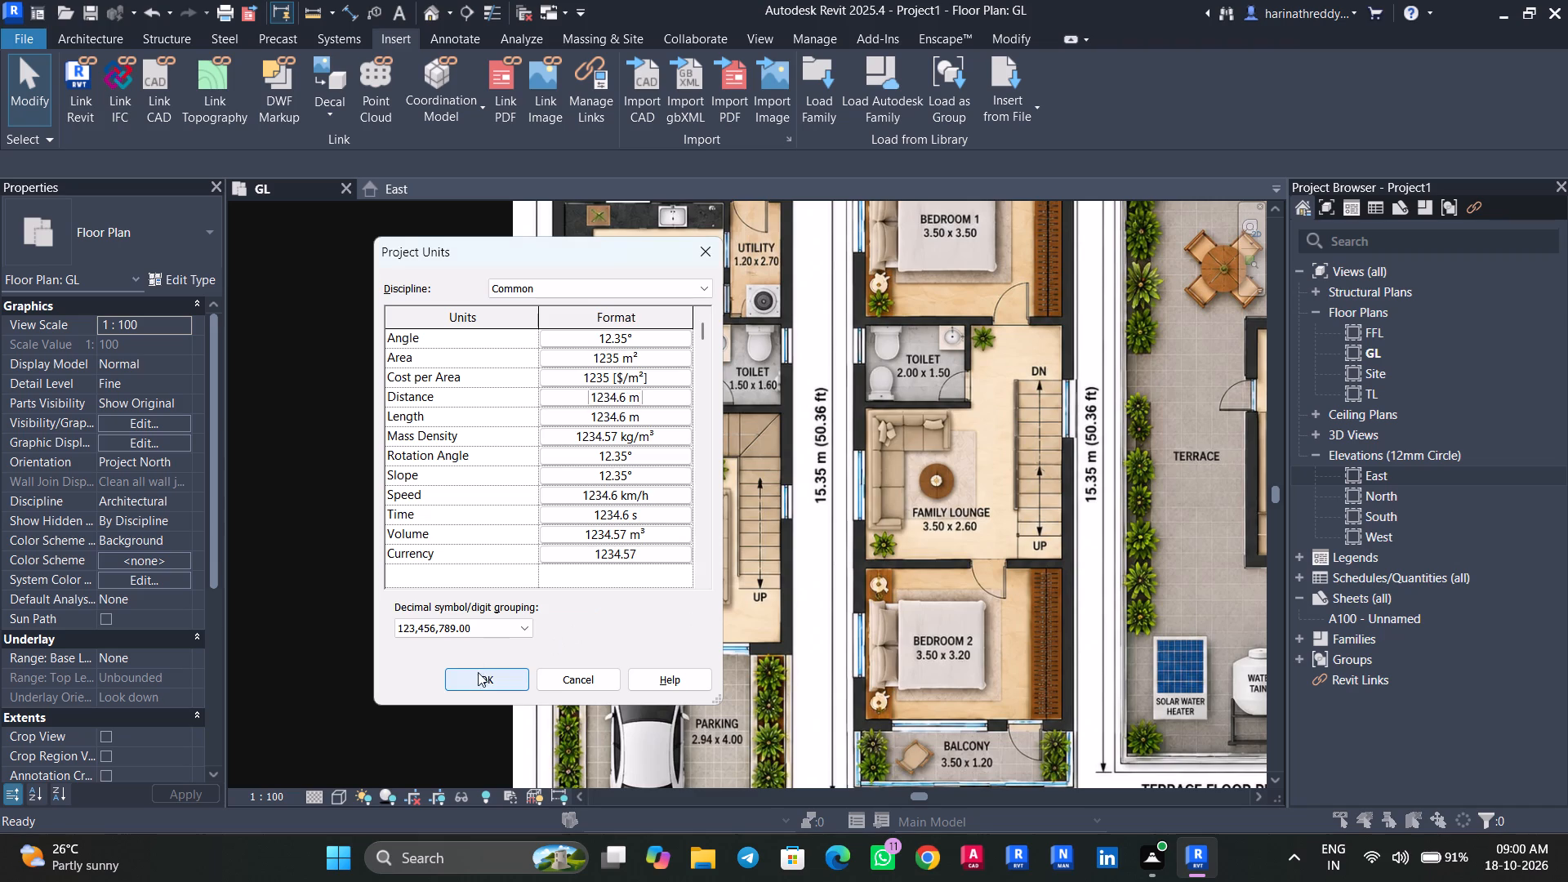
click(479, 674)
Scale the linked plan image so the ground floor kitchen's horizontal inner width is 3.5 m.
click(750, 486)
middle_drag(790, 380, 782, 514)
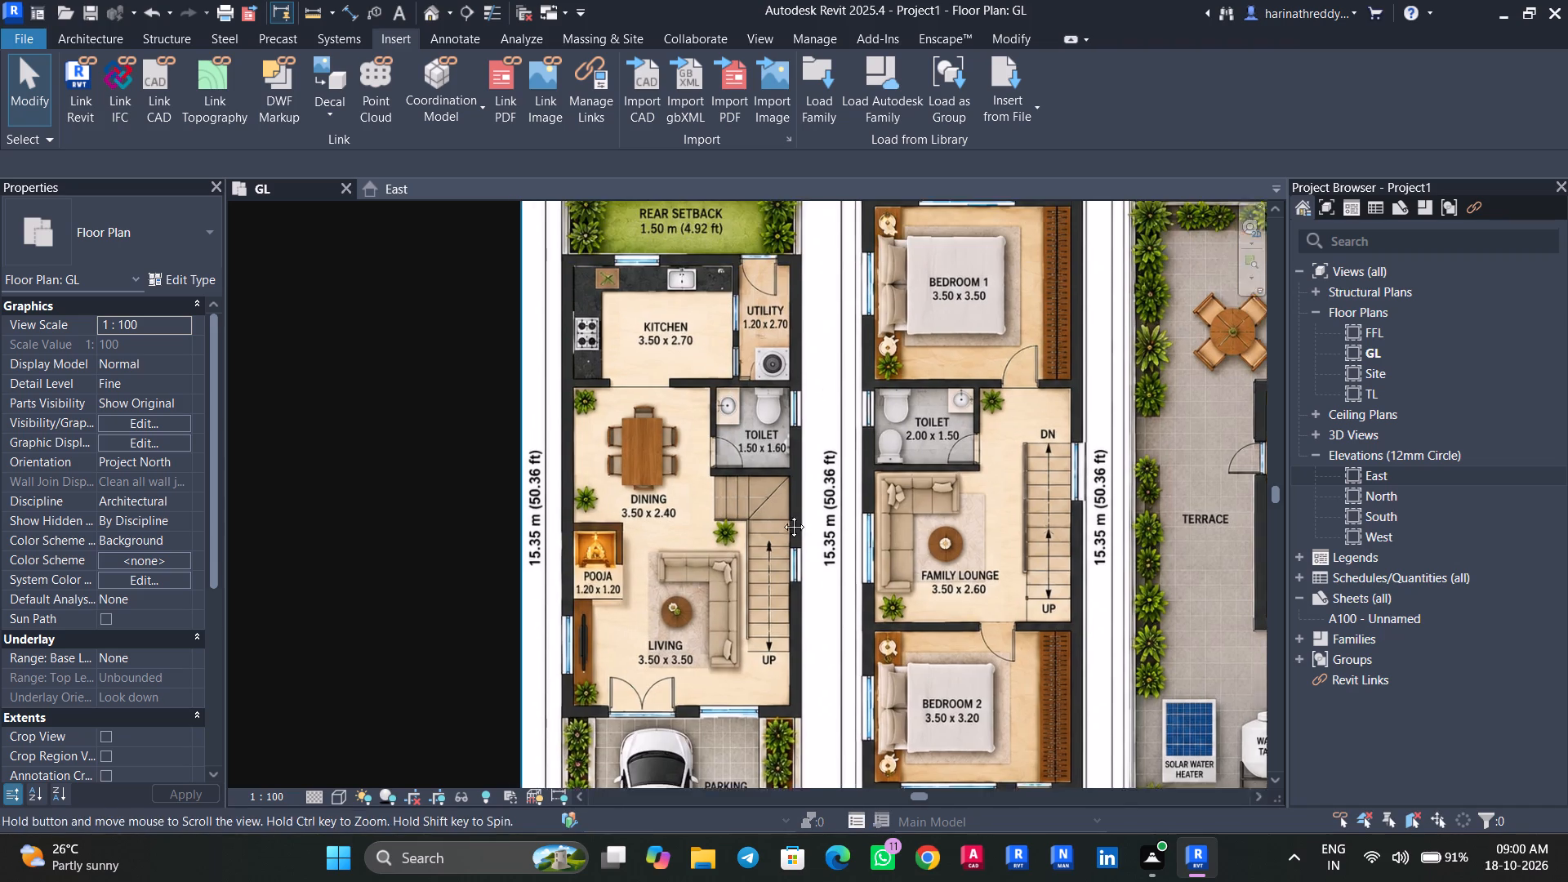
middle_drag(782, 514, 775, 538)
click(786, 477)
click(609, 79)
scroll(537, 438, up, 6)
click(552, 487)
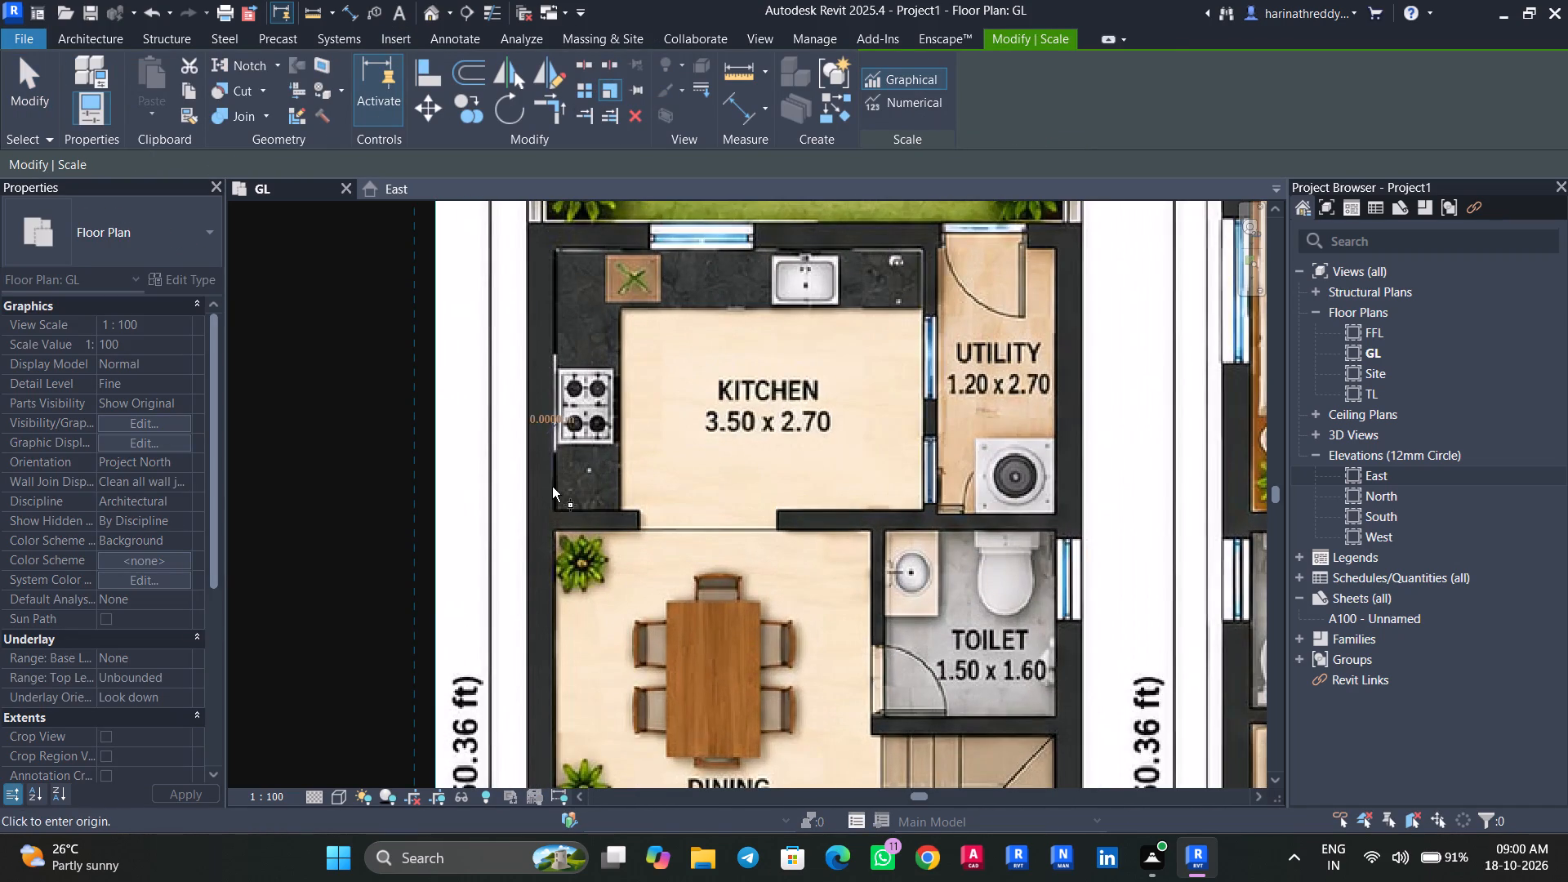
click(923, 487)
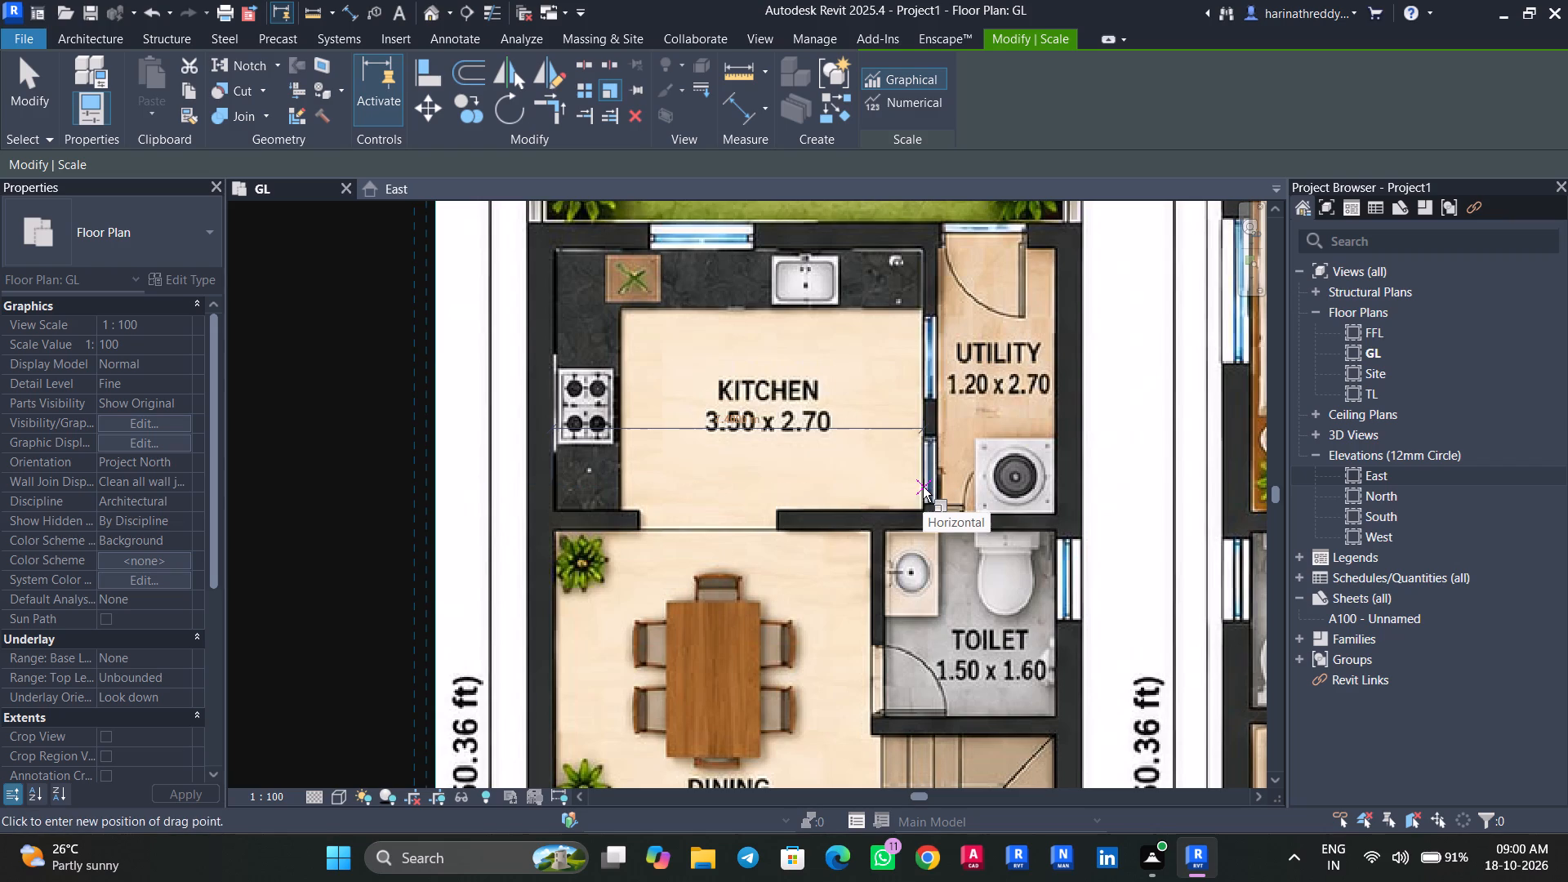
text(3.5)
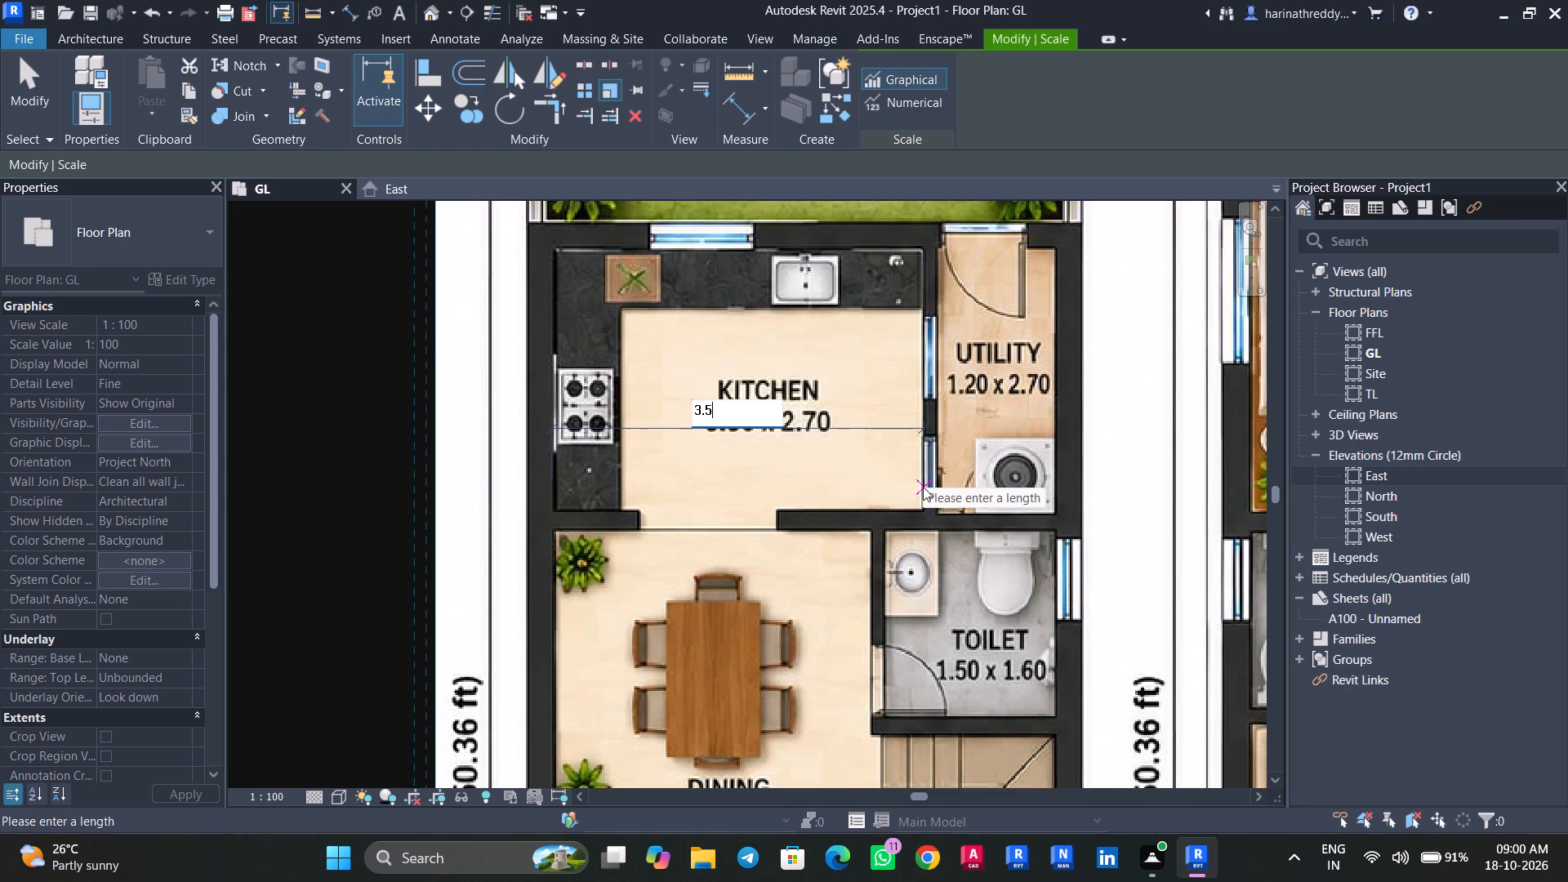
key(Return)
Scale the plan image again so the kitchen's vertical inner depth is 2.7 m.
scroll(752, 561, up, 4)
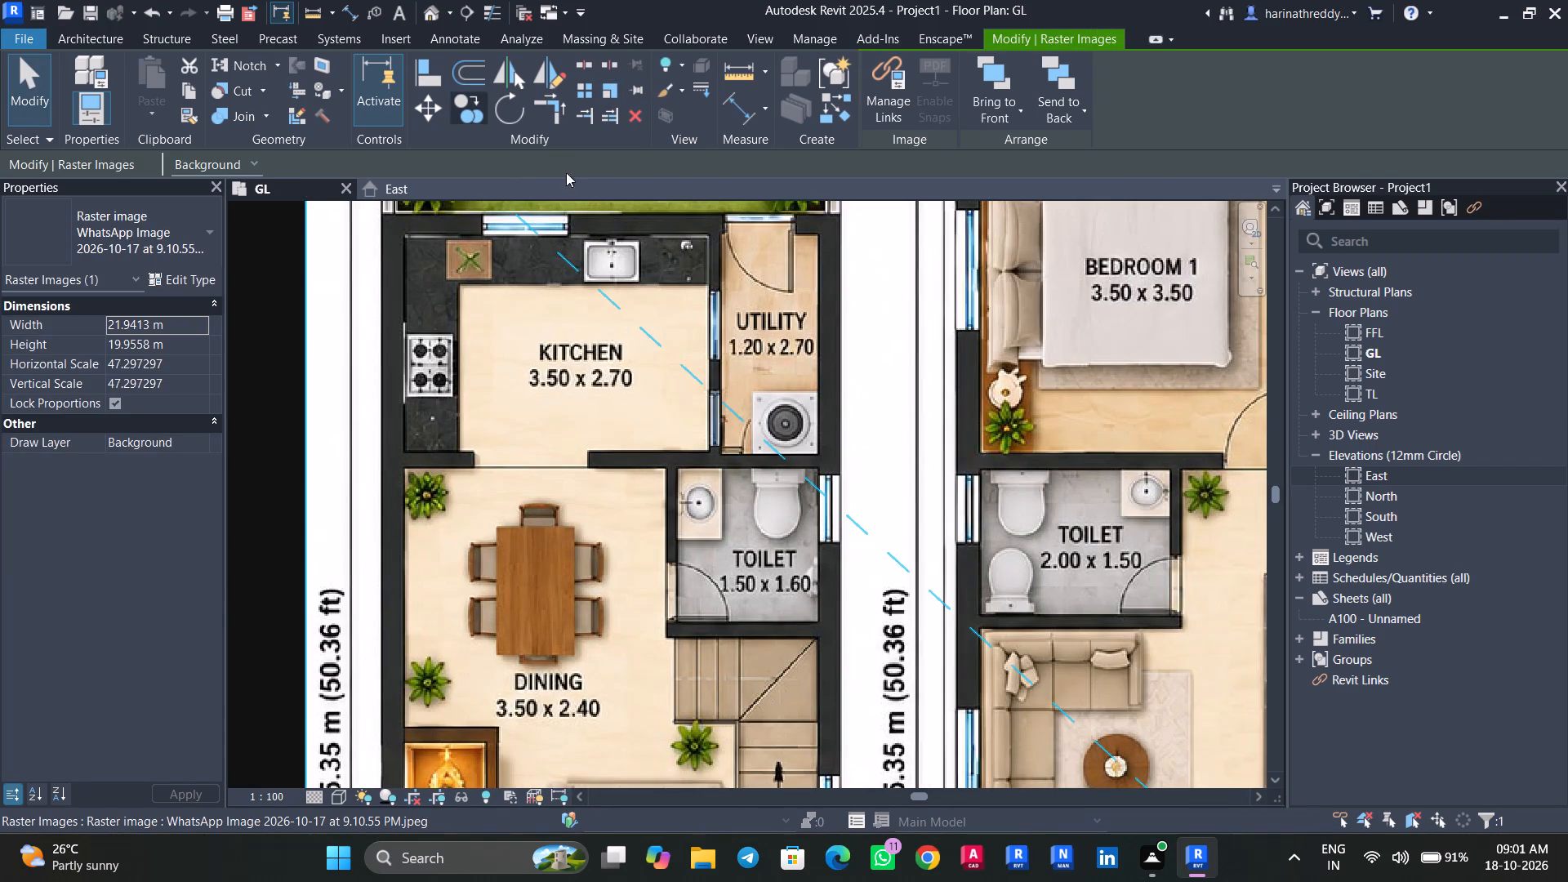
click(612, 91)
scroll(665, 496, up, 3)
middle_drag(661, 481, 728, 621)
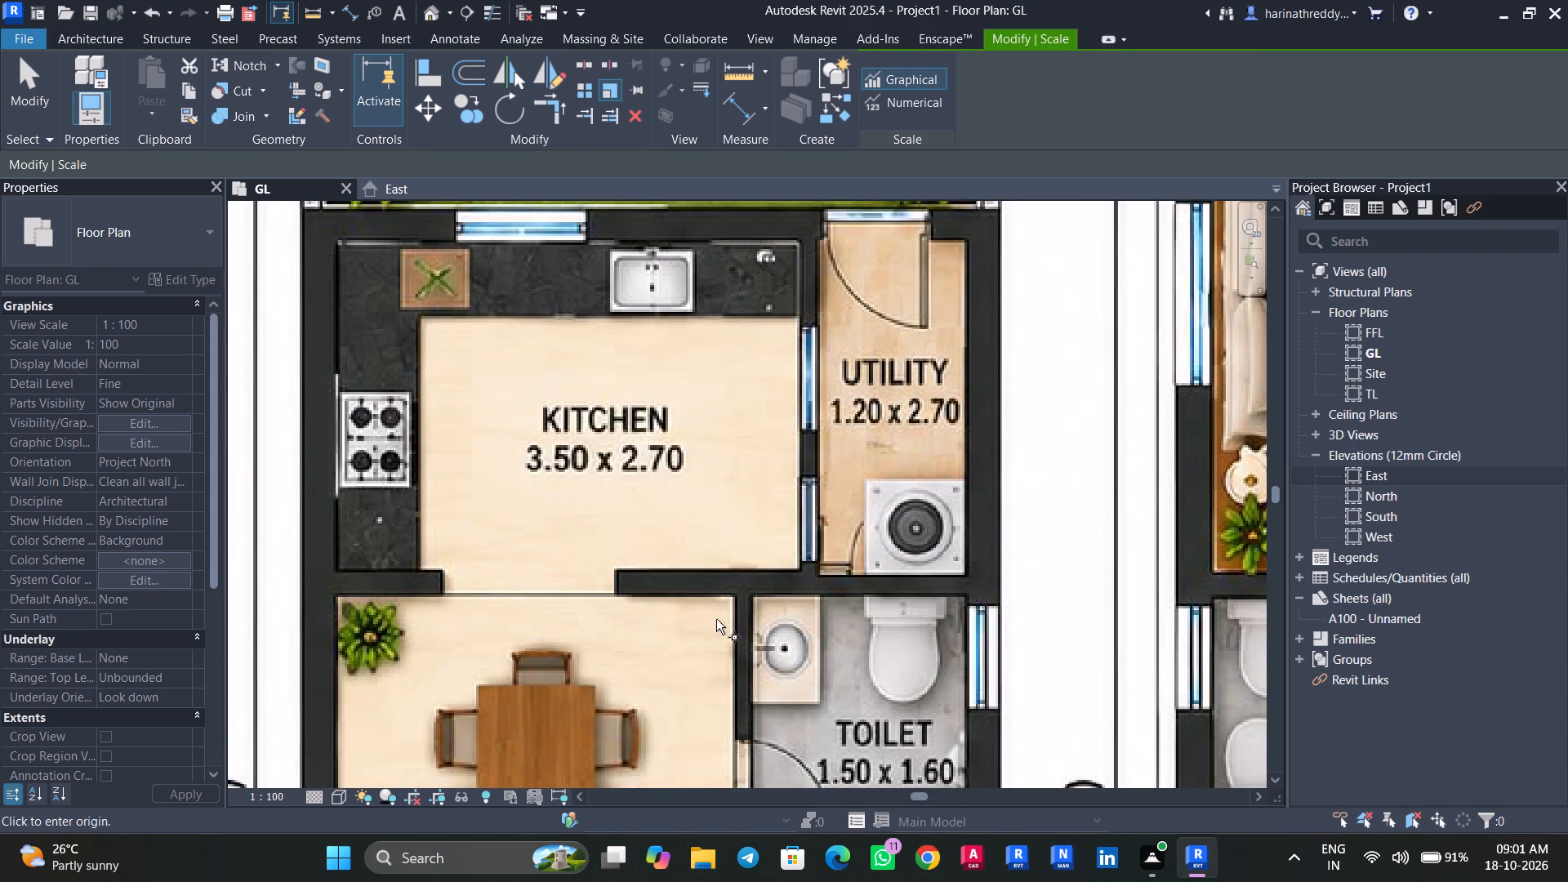
click(702, 571)
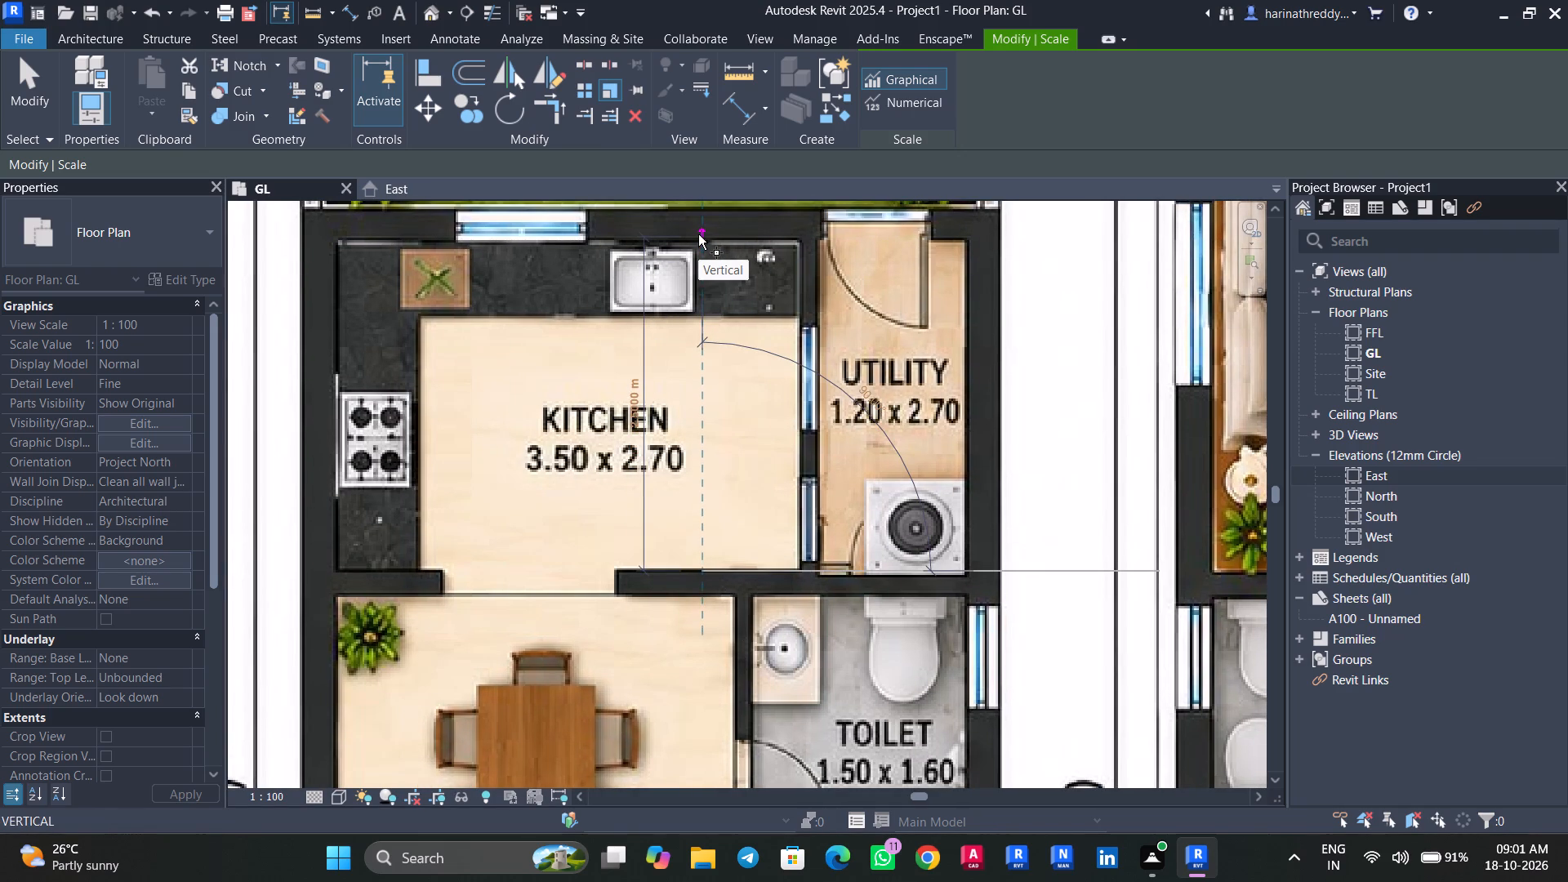
click(698, 234)
text(2.7)
key(Return)
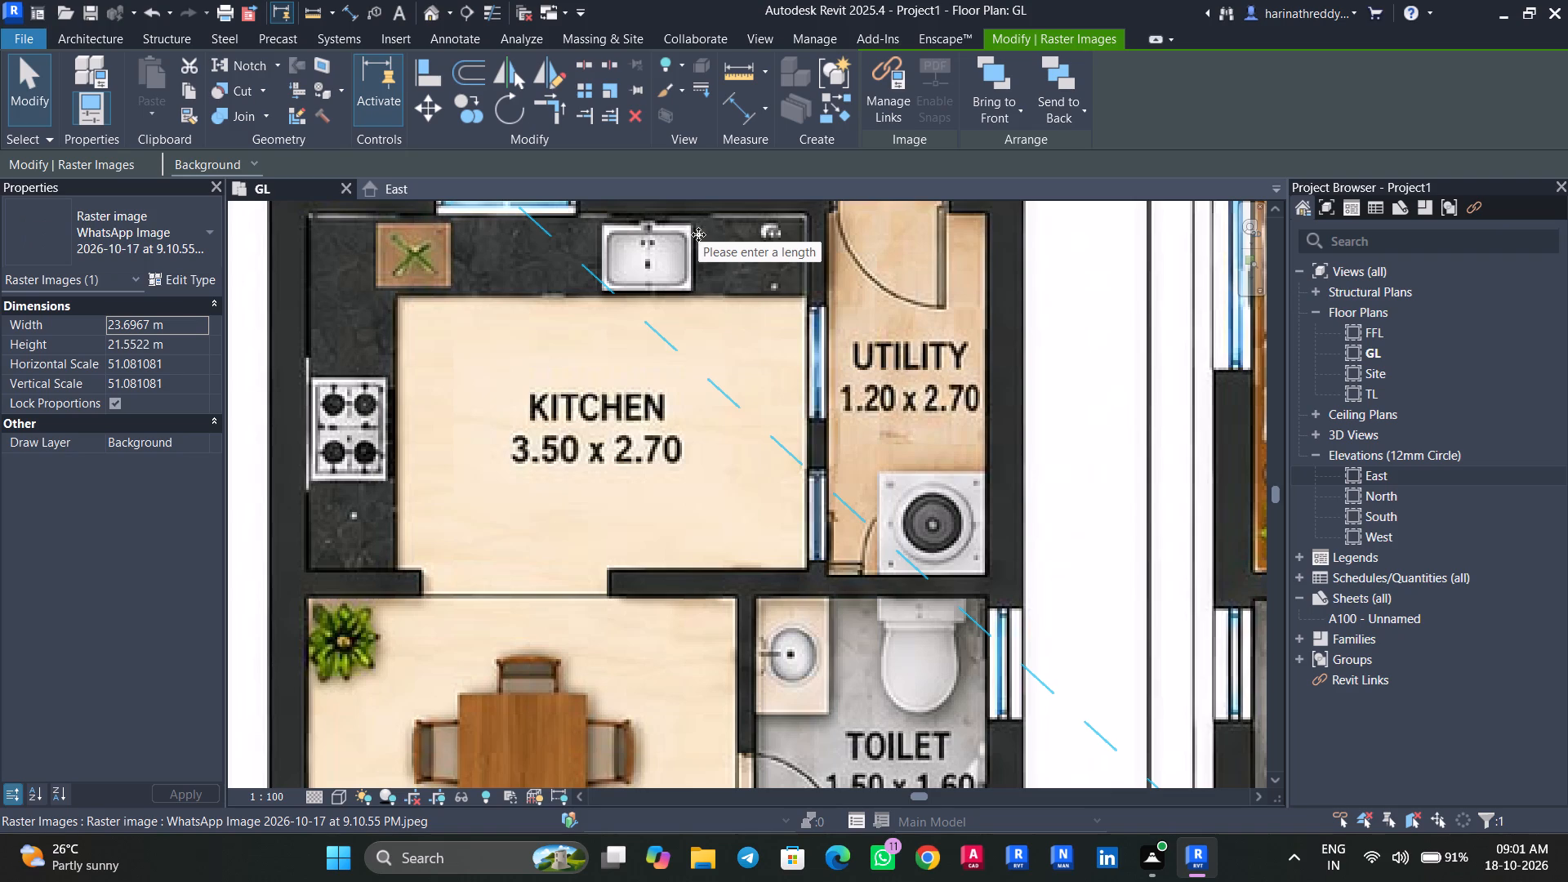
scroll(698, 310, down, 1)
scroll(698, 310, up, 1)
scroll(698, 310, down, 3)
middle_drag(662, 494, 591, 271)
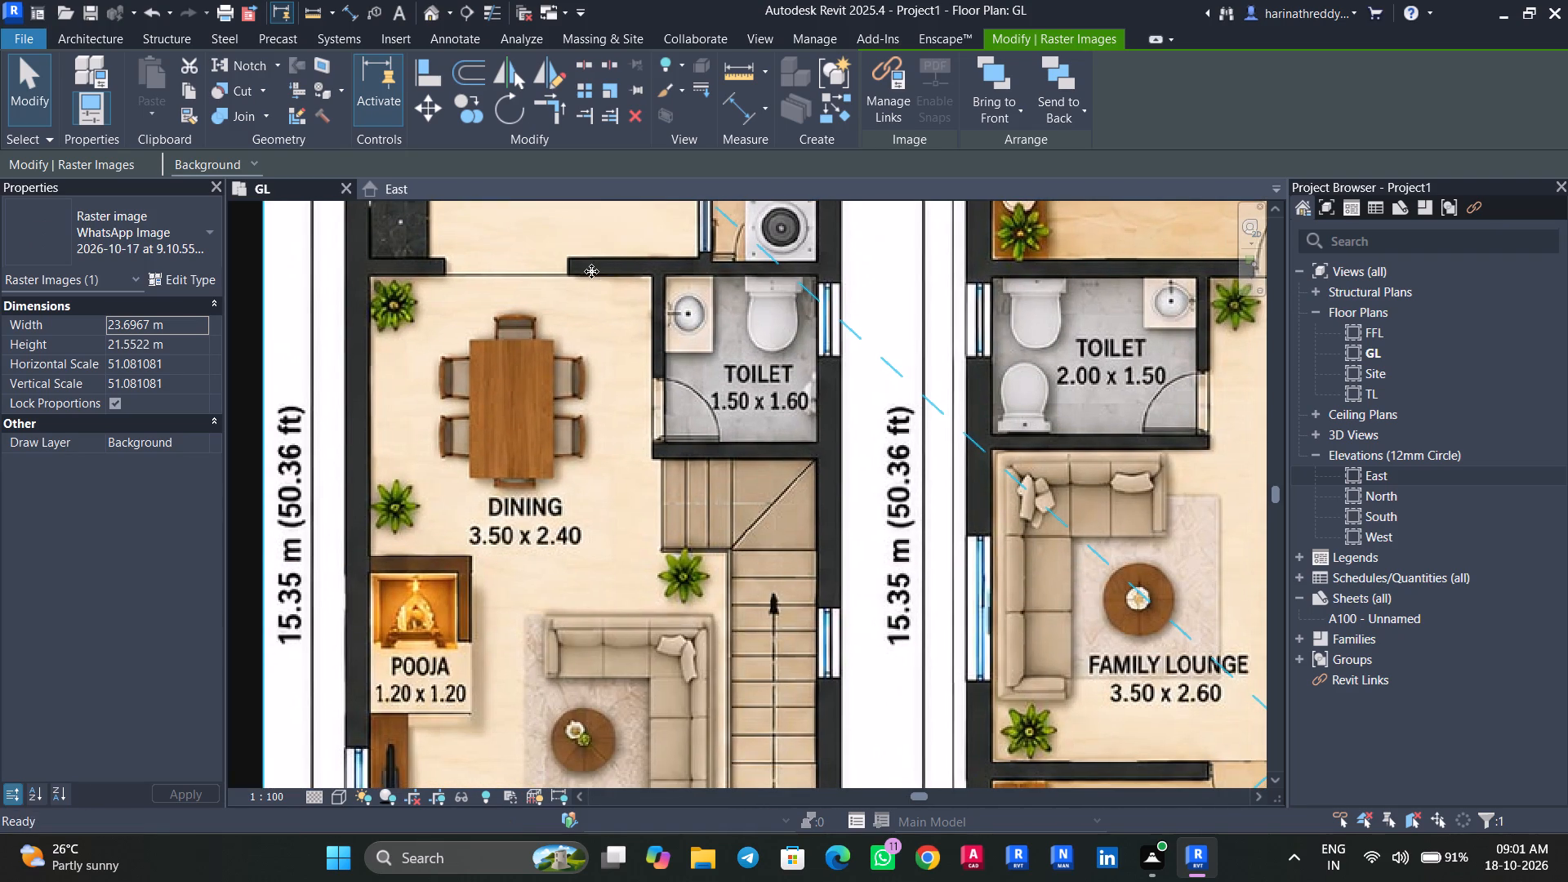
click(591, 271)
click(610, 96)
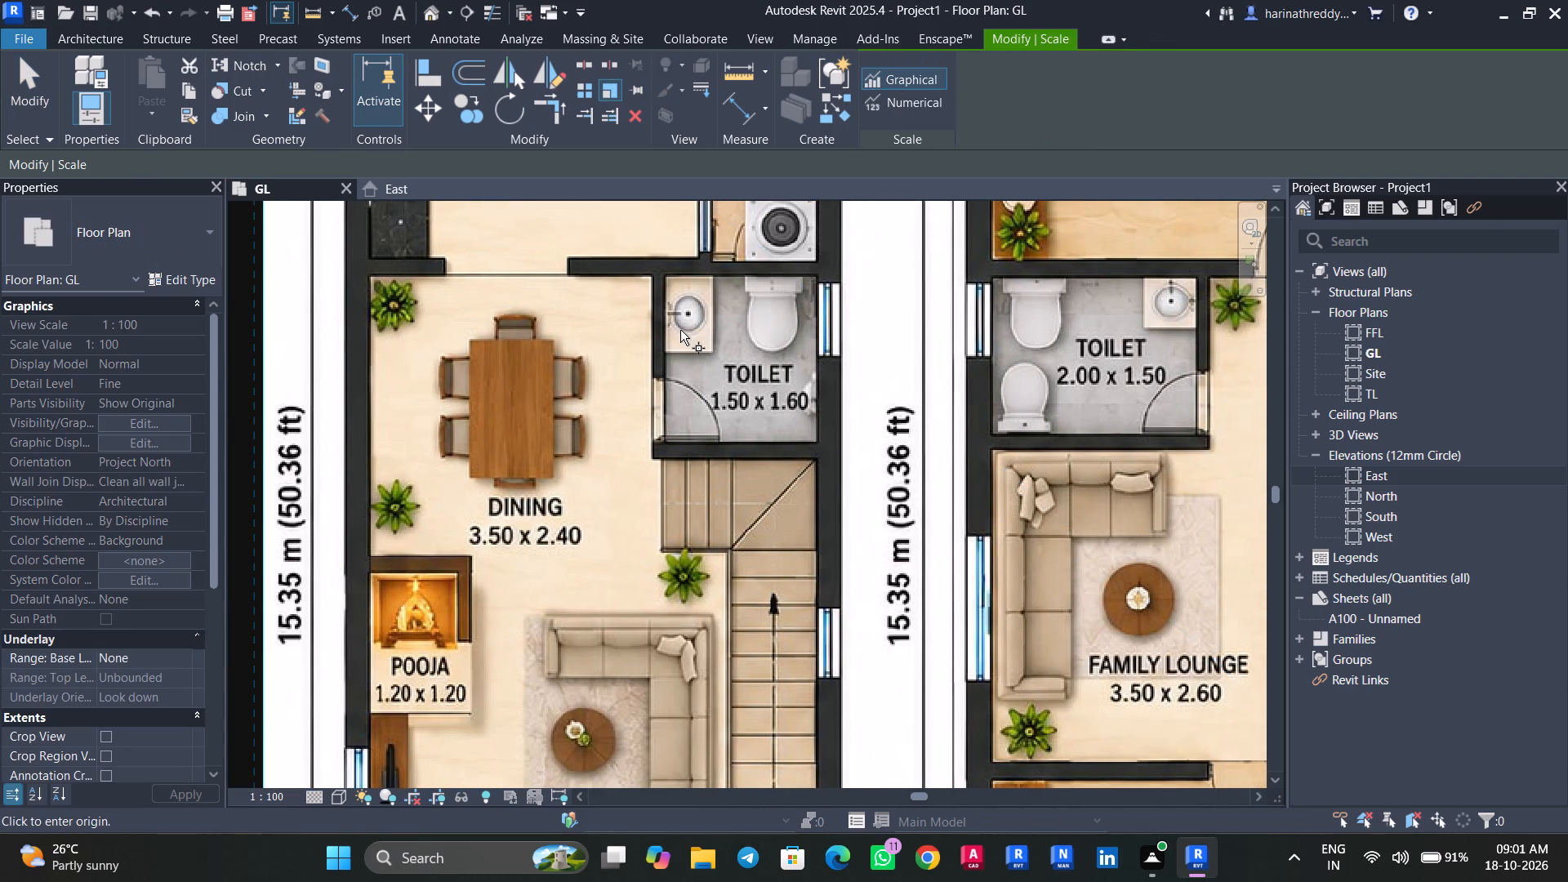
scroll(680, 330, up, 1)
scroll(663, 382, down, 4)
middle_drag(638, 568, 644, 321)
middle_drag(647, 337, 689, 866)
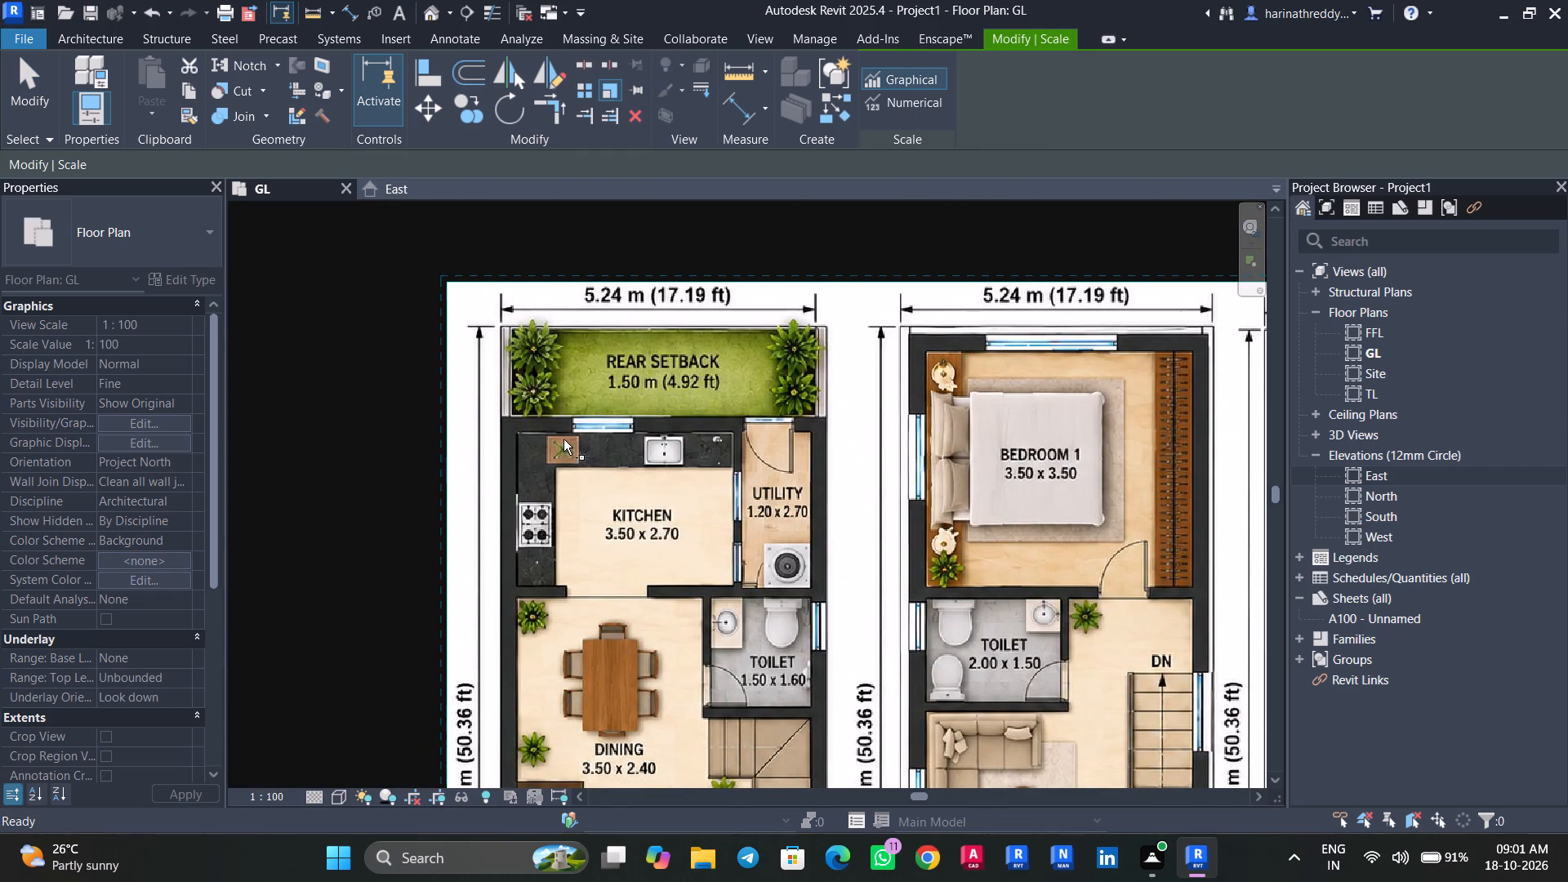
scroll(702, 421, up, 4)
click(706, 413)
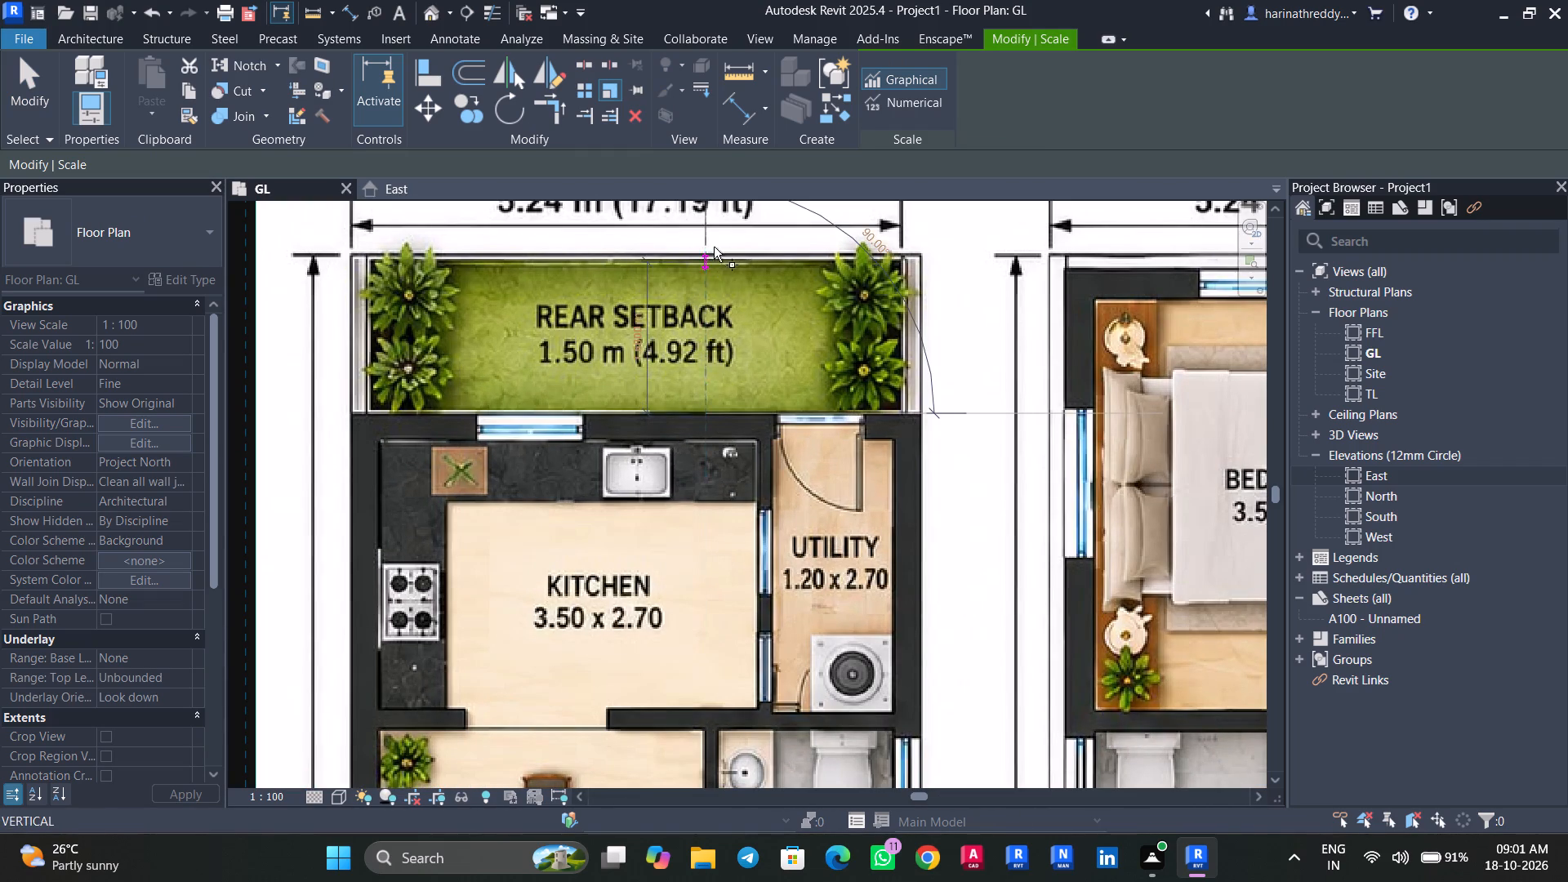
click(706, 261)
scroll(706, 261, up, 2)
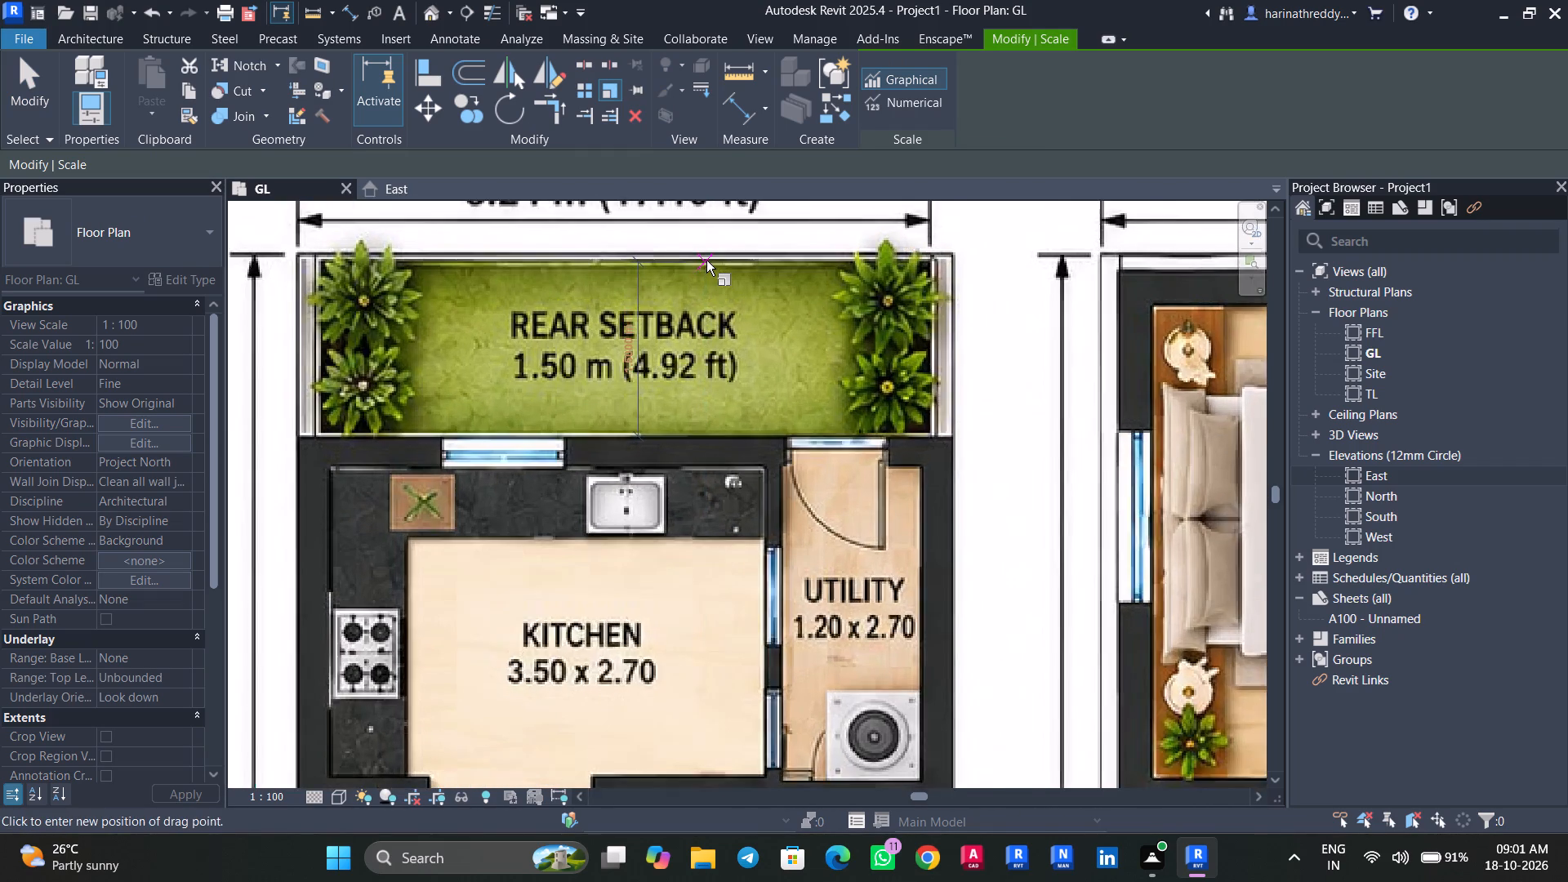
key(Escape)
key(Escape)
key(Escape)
Start the Wall command and duplicate the current basic wall type as EX WALL.
scroll(695, 323, down, 11)
middle_drag(697, 447, 685, 385)
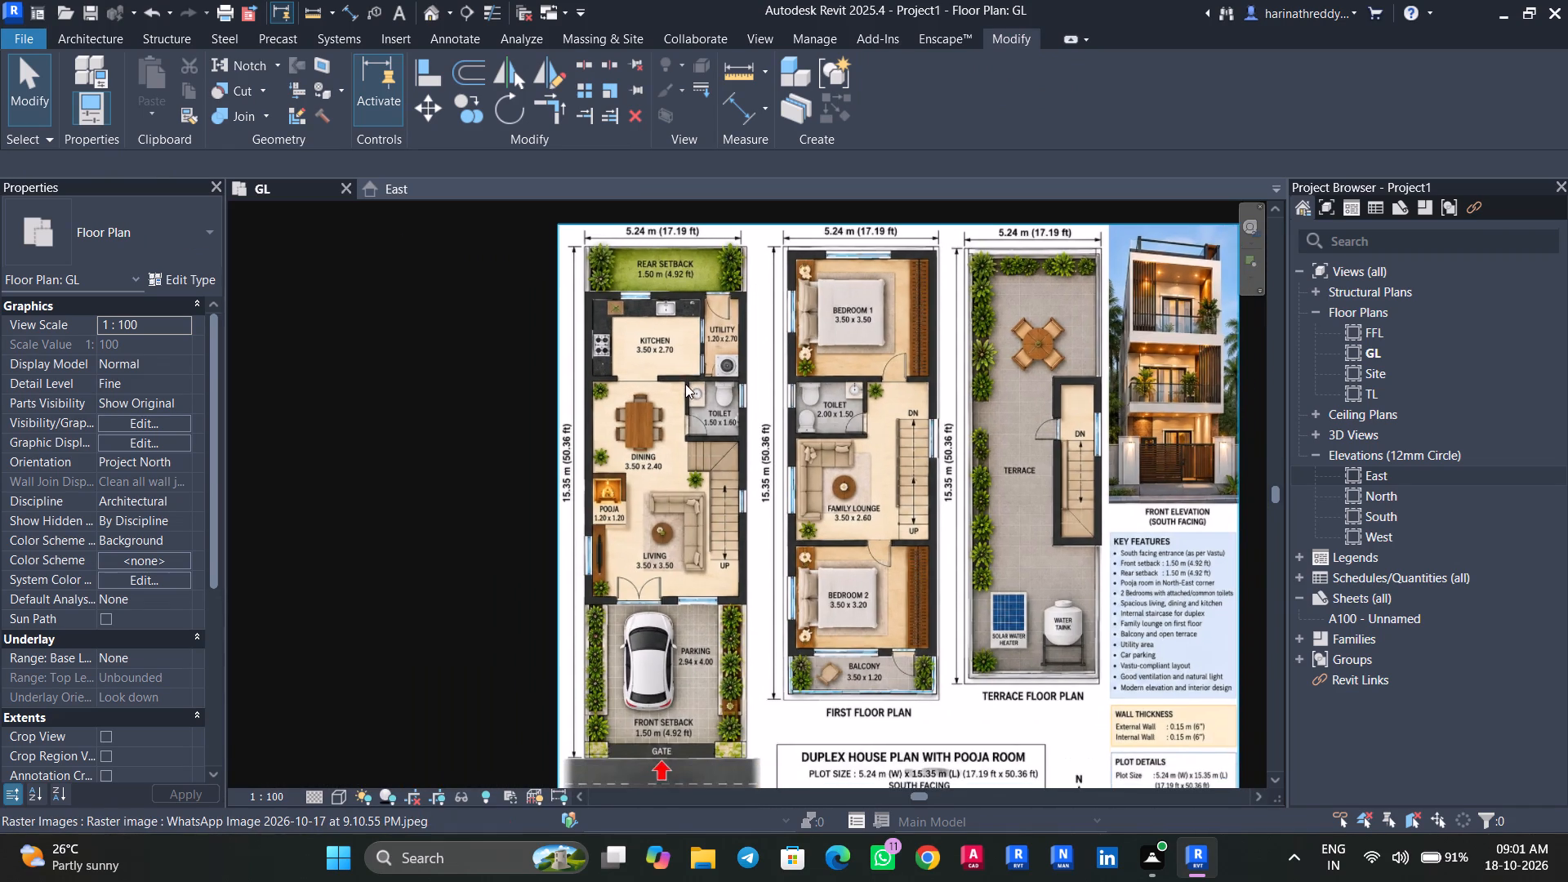
text(WA)
click(149, 230)
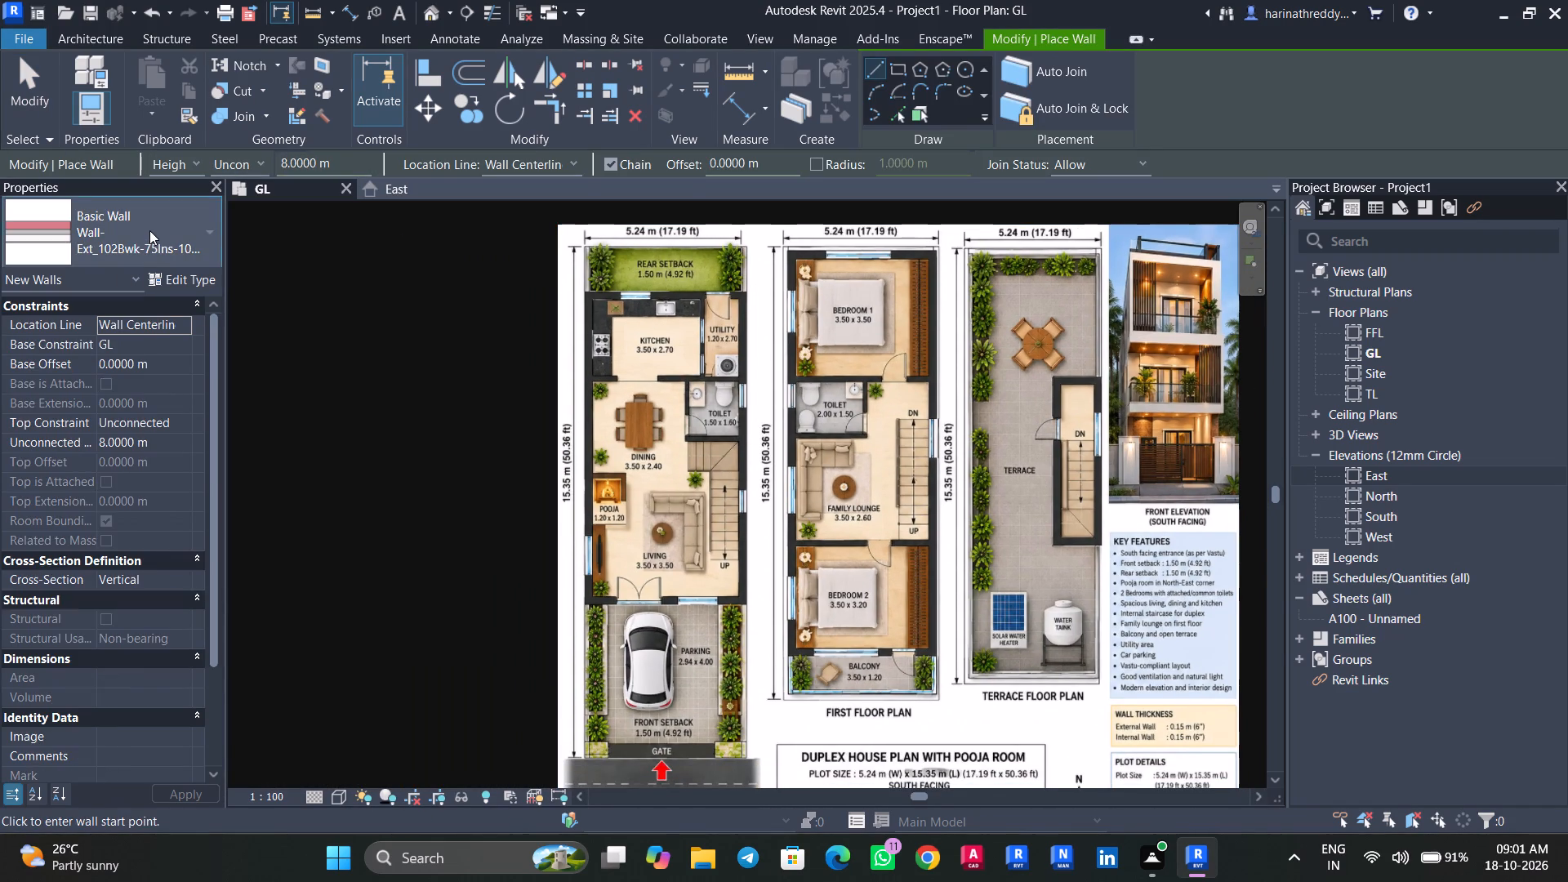
key(Escape)
click(171, 272)
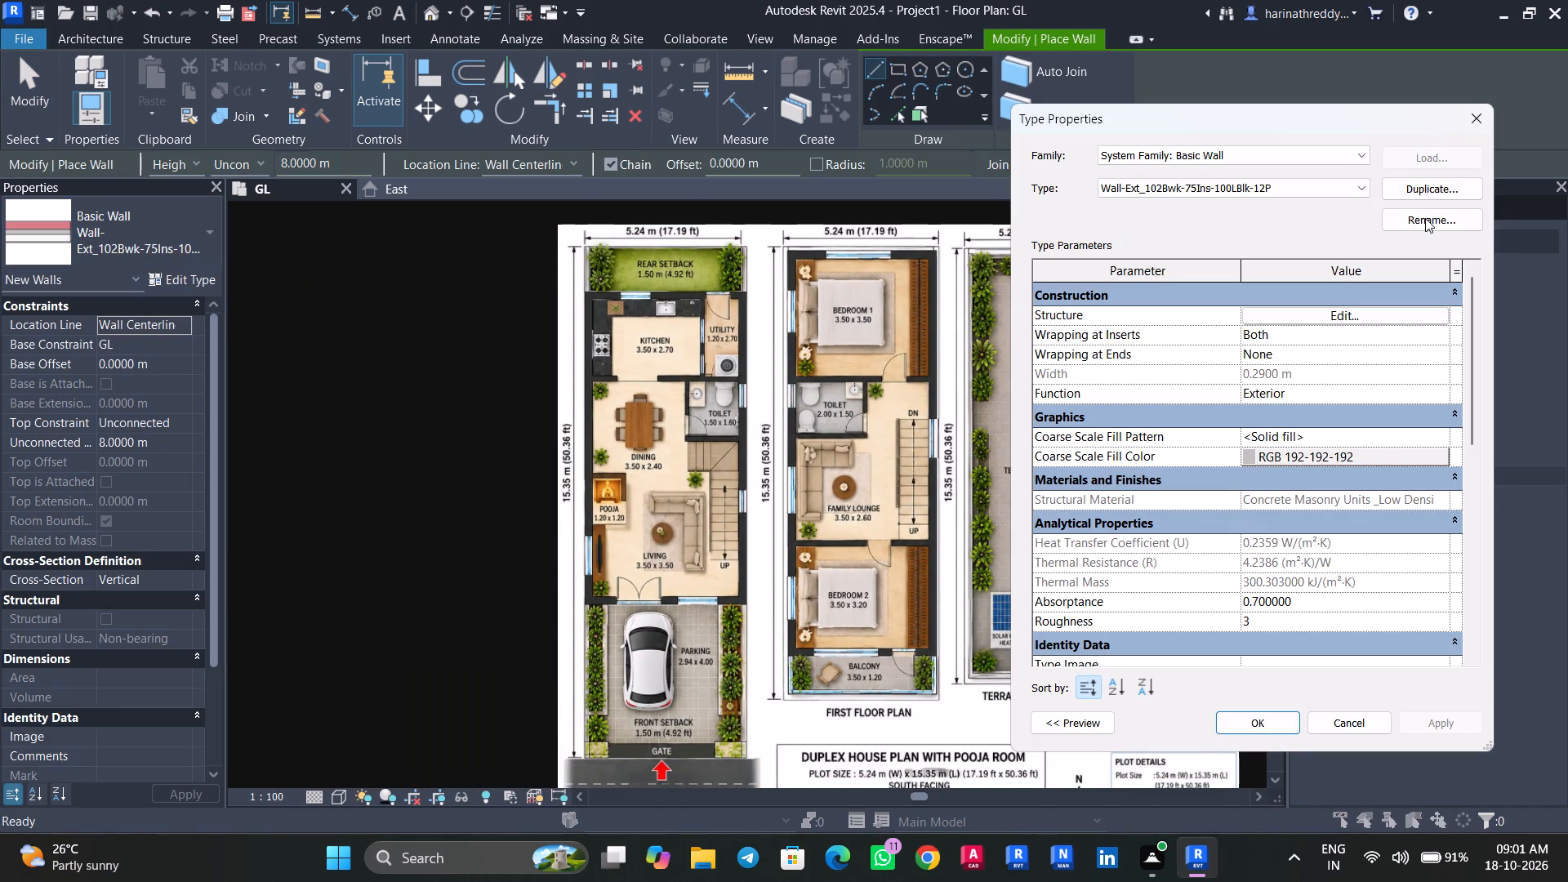
click(1422, 193)
key(o)
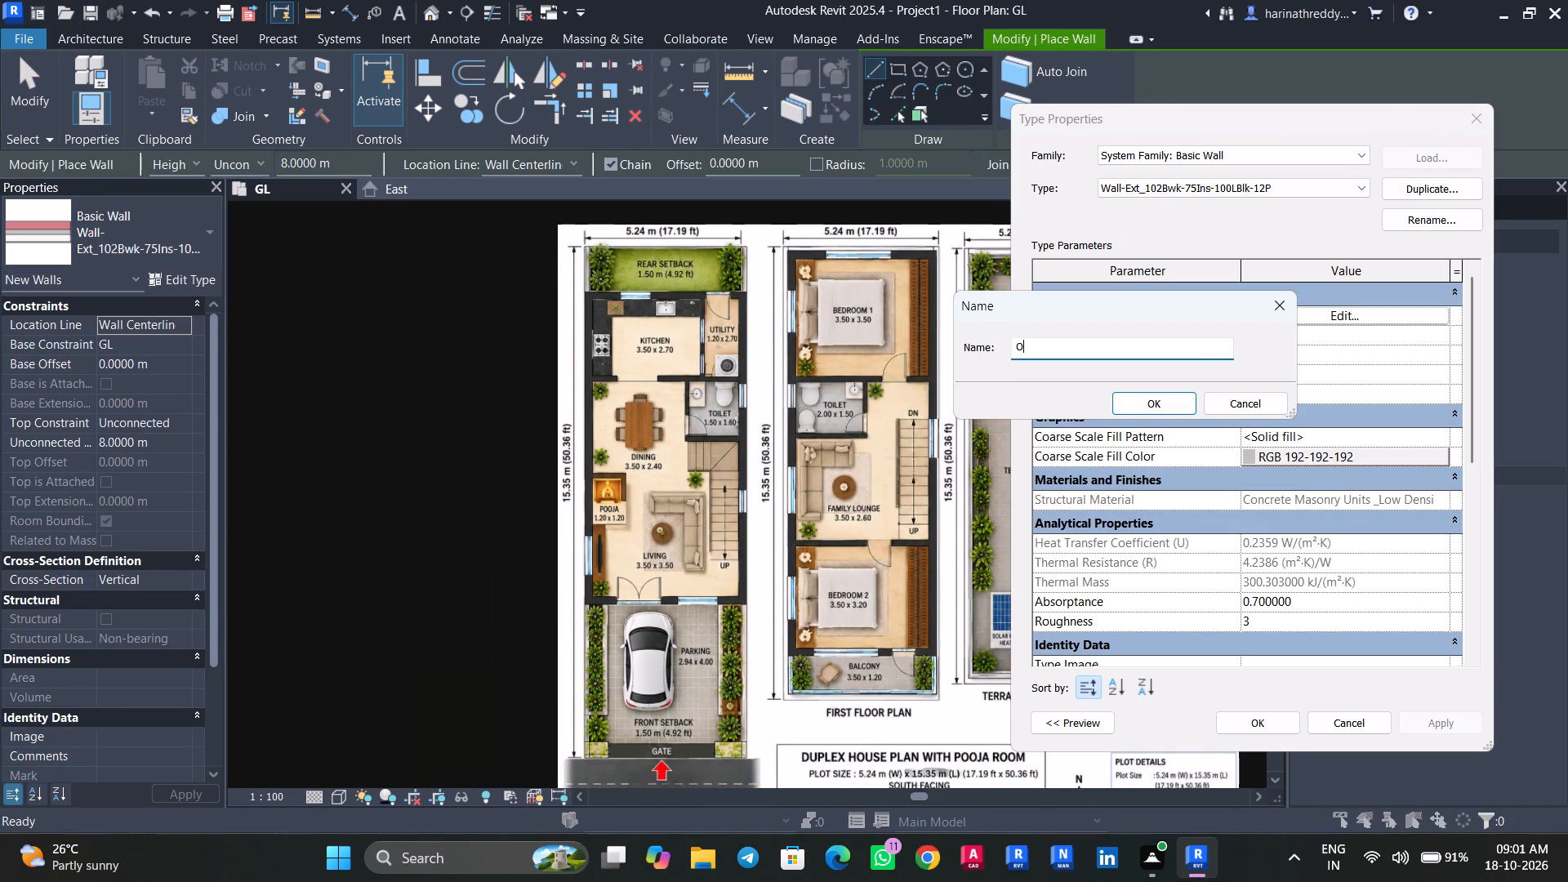
key(BackSpace)
text(EX WALL)
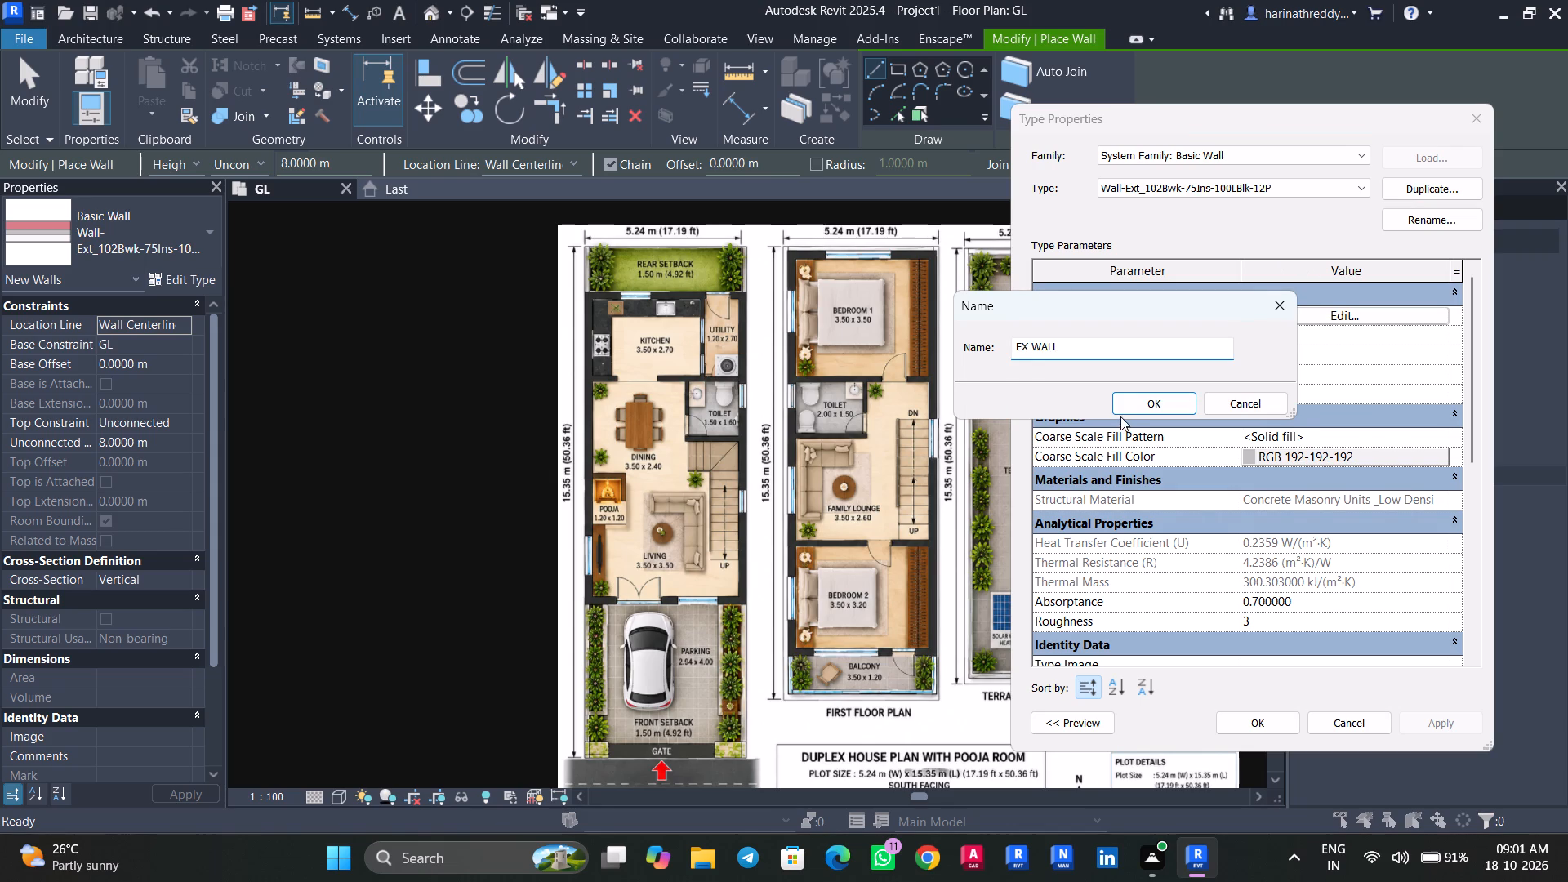
click(1120, 417)
click(1174, 394)
In the EX WALL structure, delete the thermal/air, Finish 1 and Finish 2 layers, keeping only the core structure.
click(1265, 308)
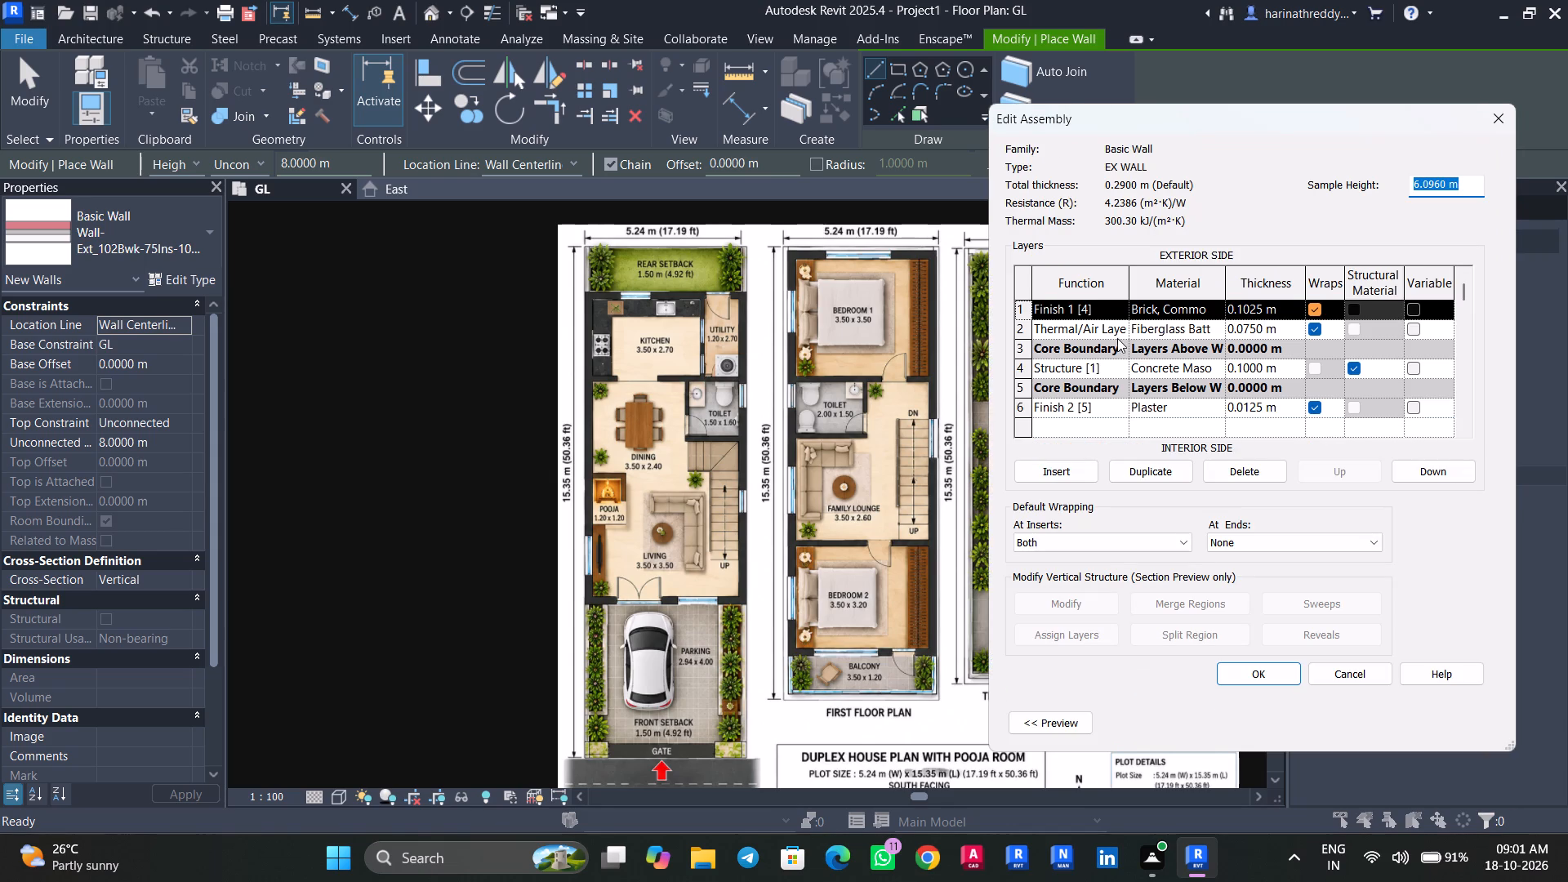
click(1018, 330)
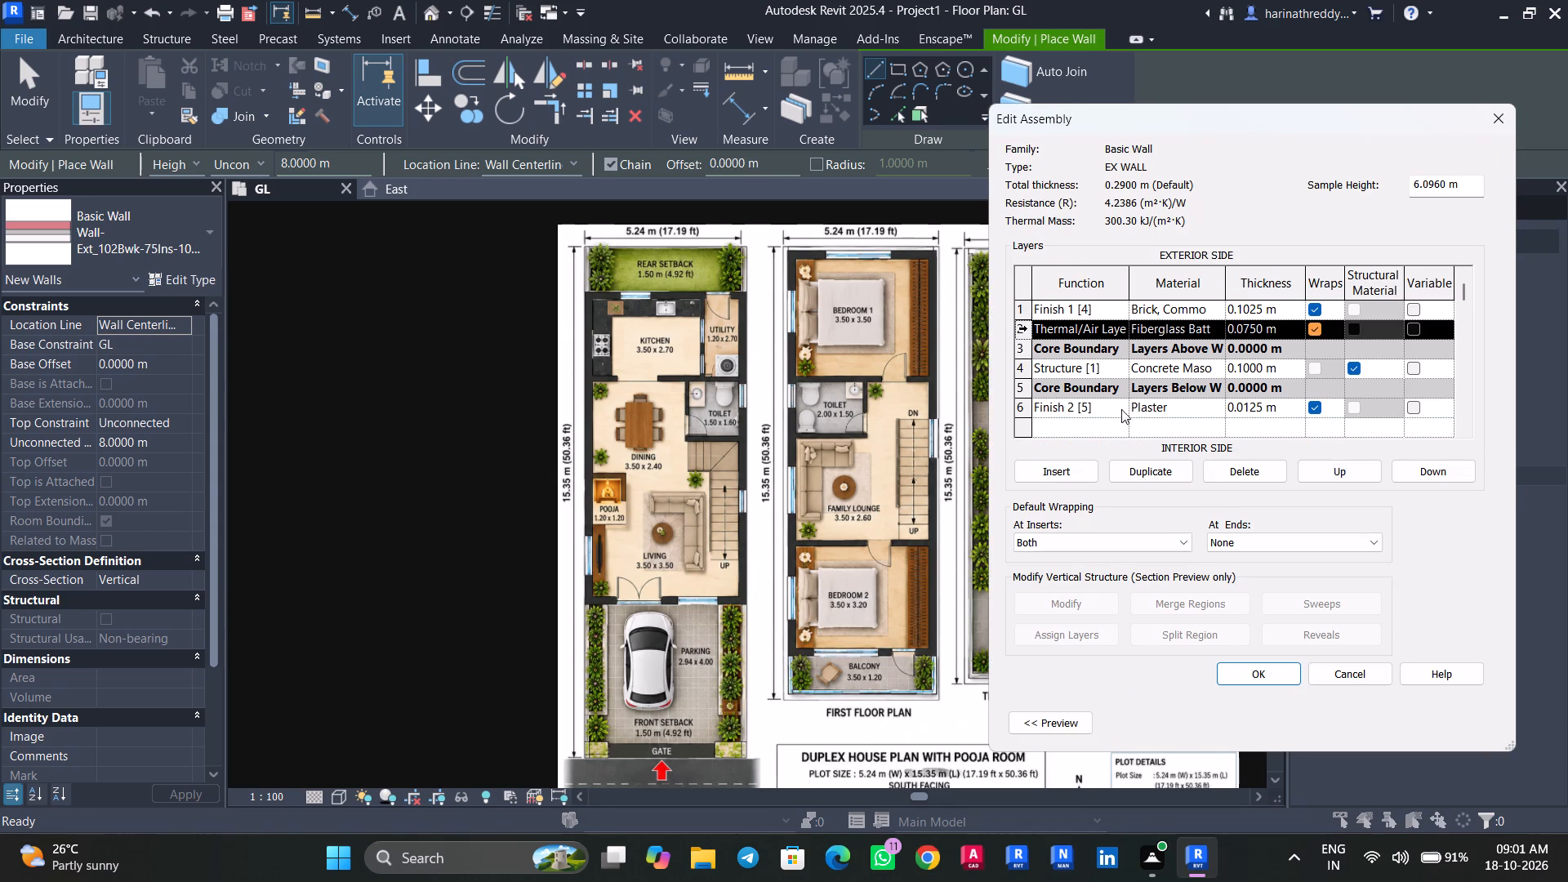
click(1250, 462)
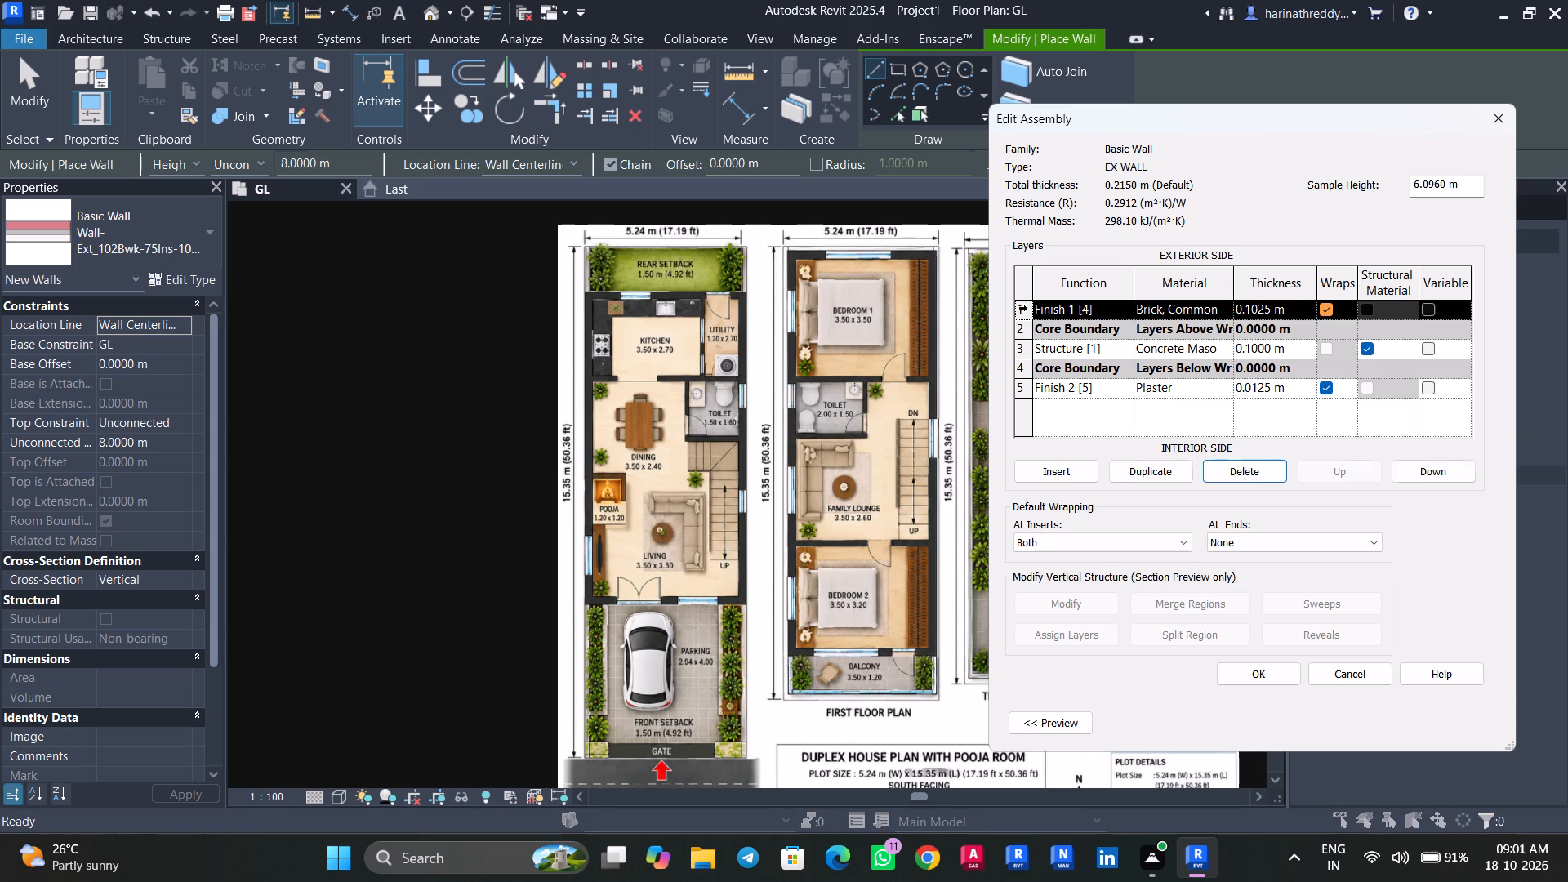
click(1020, 310)
click(1261, 472)
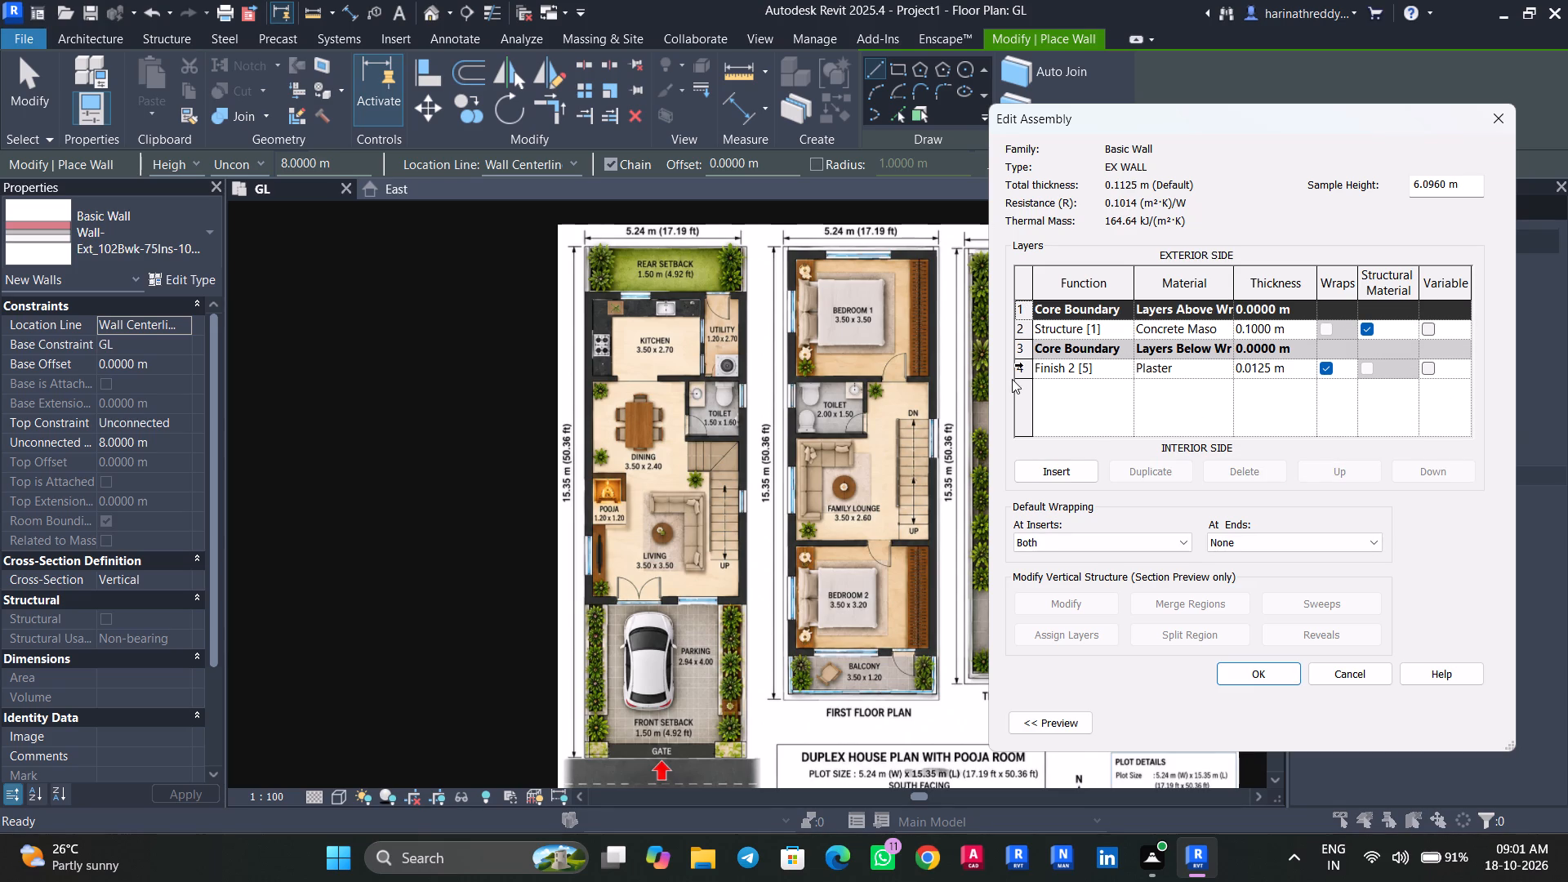
click(1017, 372)
click(1269, 466)
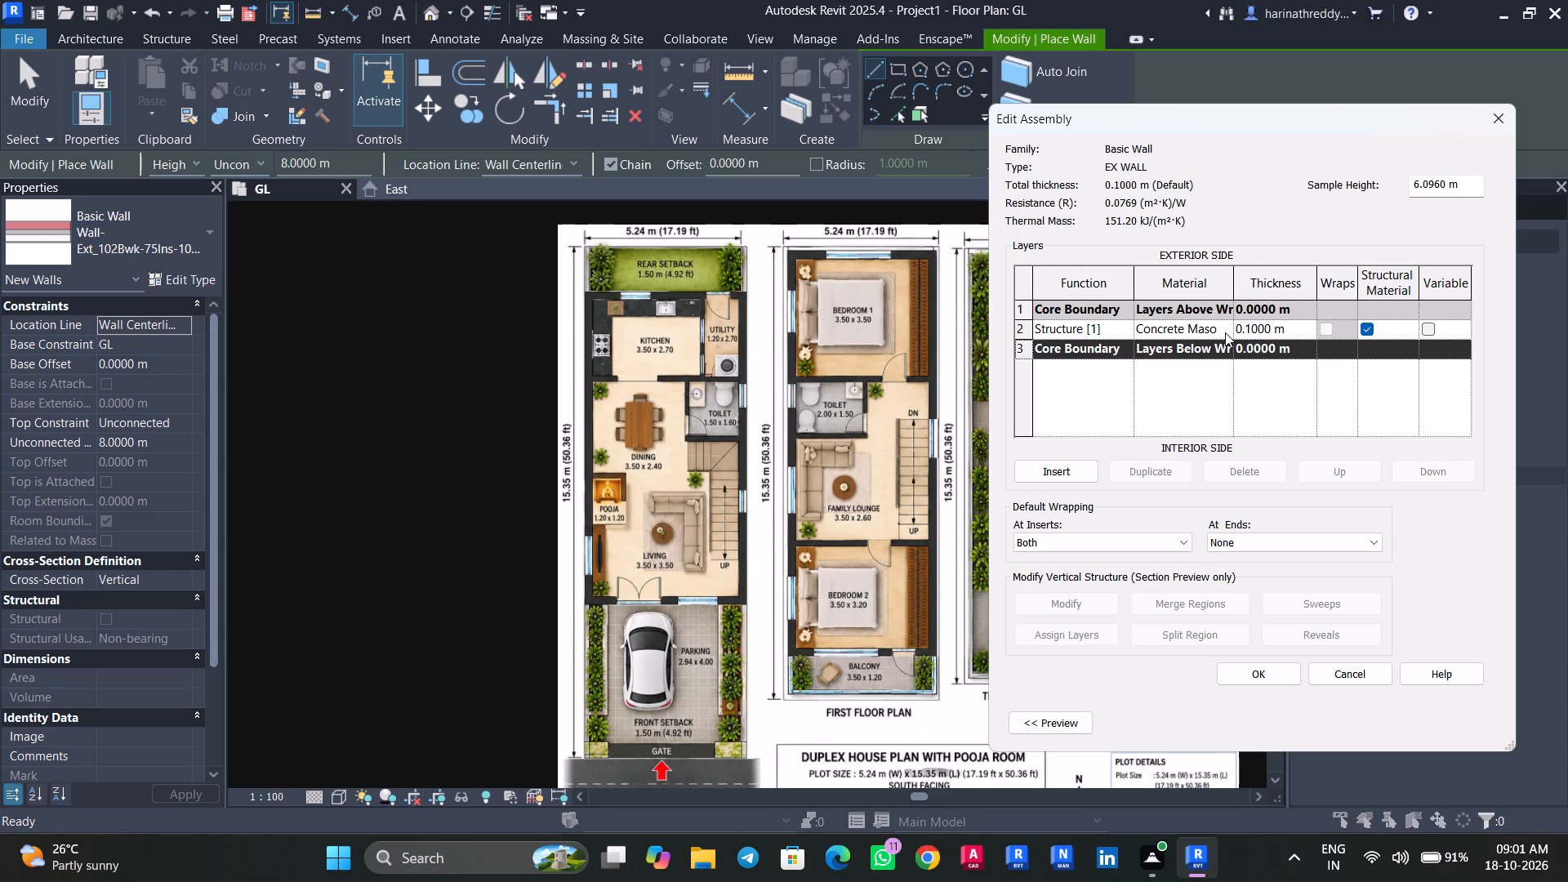
For the EX WALL structure layer's material, search for WHITE and duplicate the Plaster material with its assets as WHITE BOARD.
click(1225, 332)
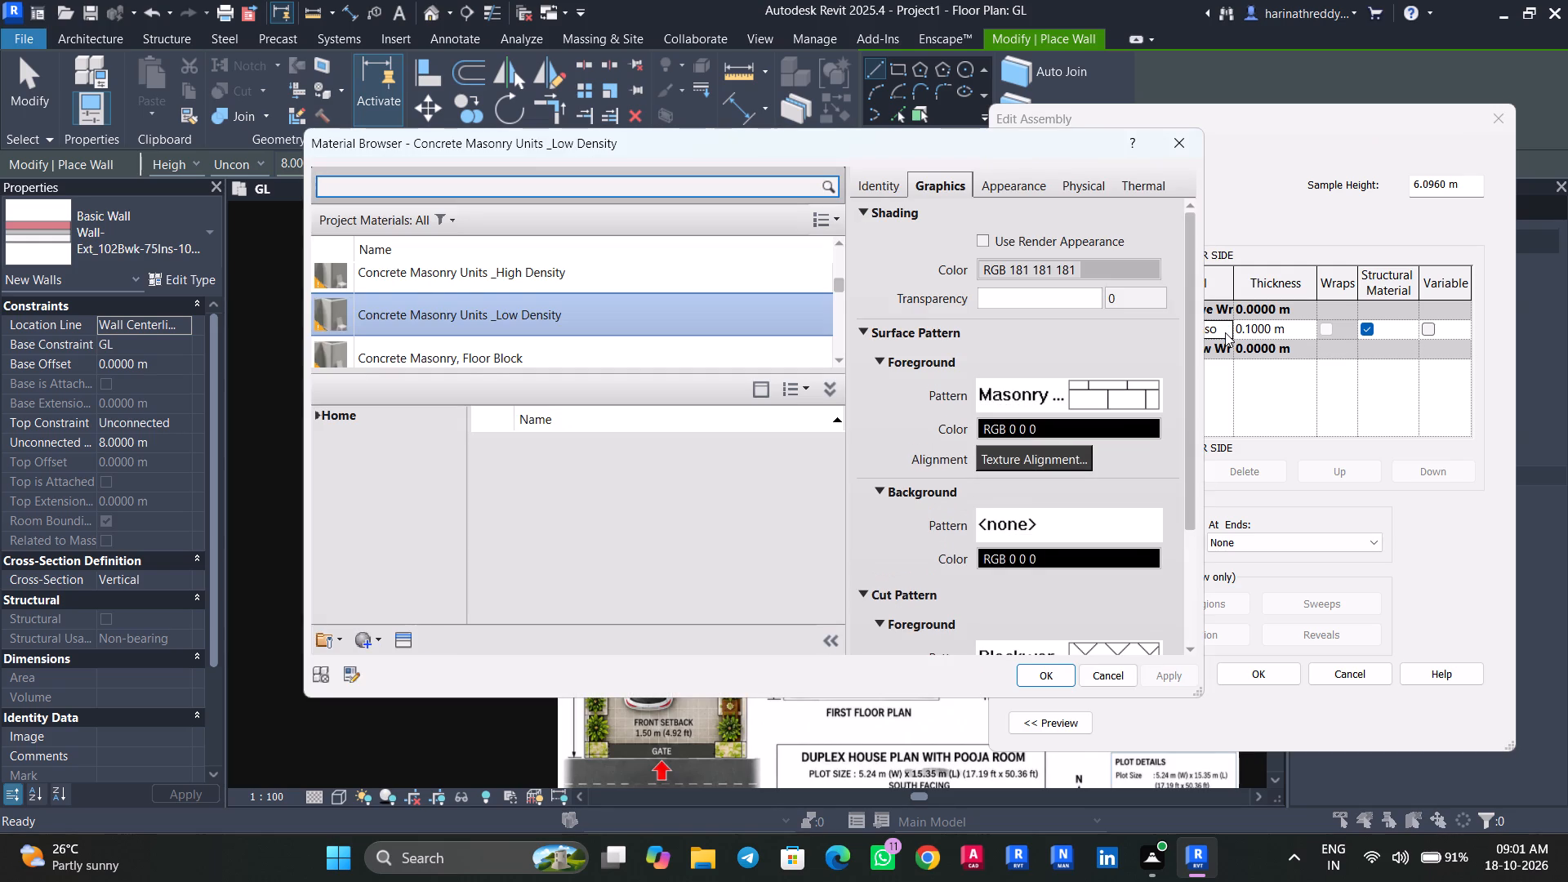
click(433, 187)
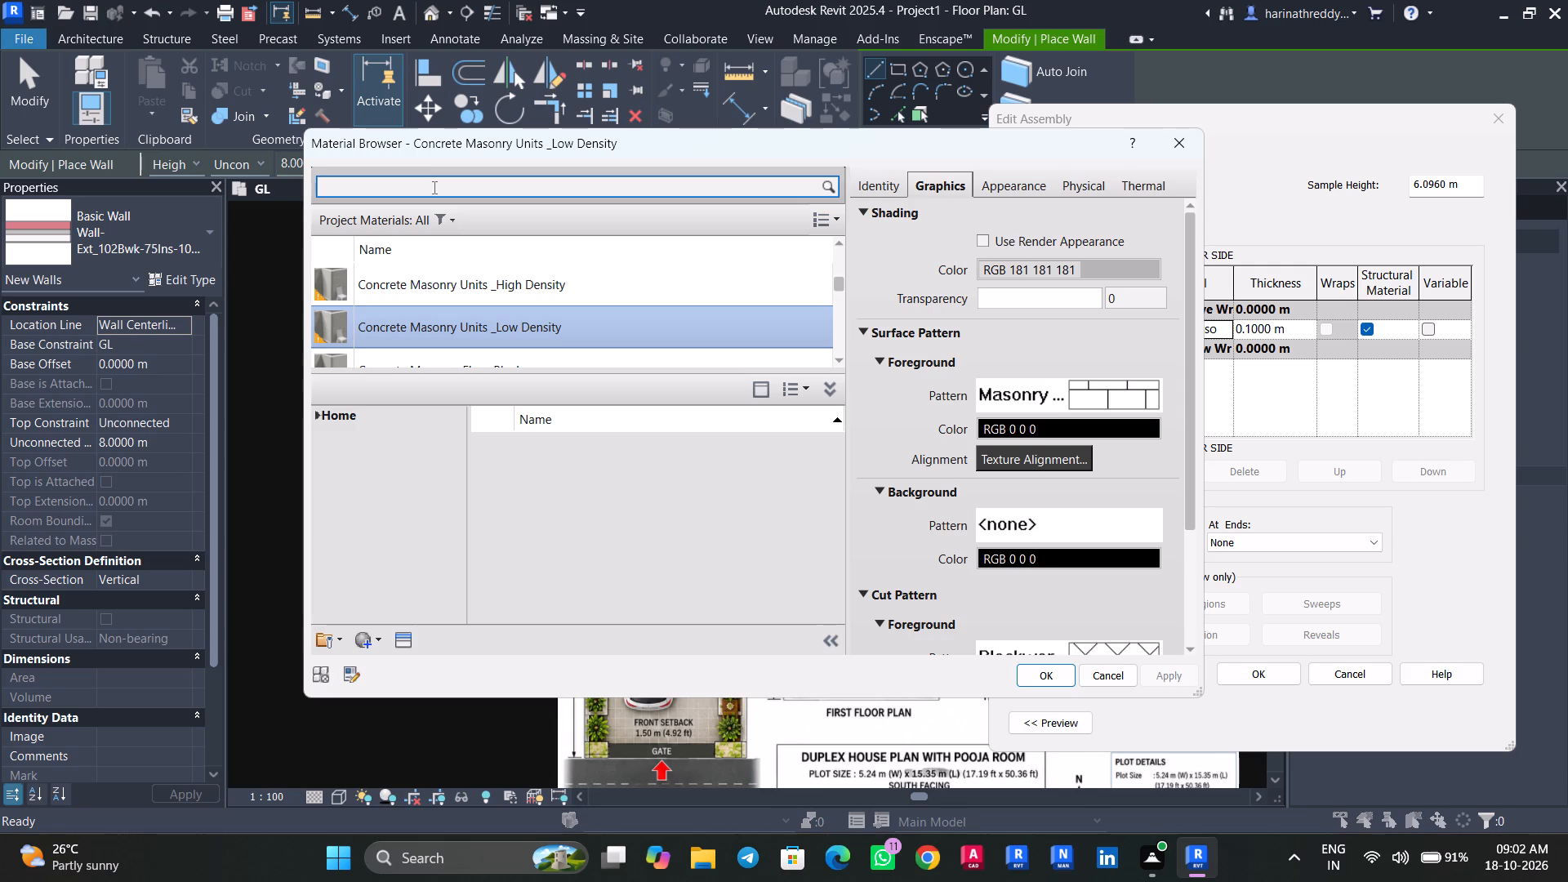
text(WHITE)
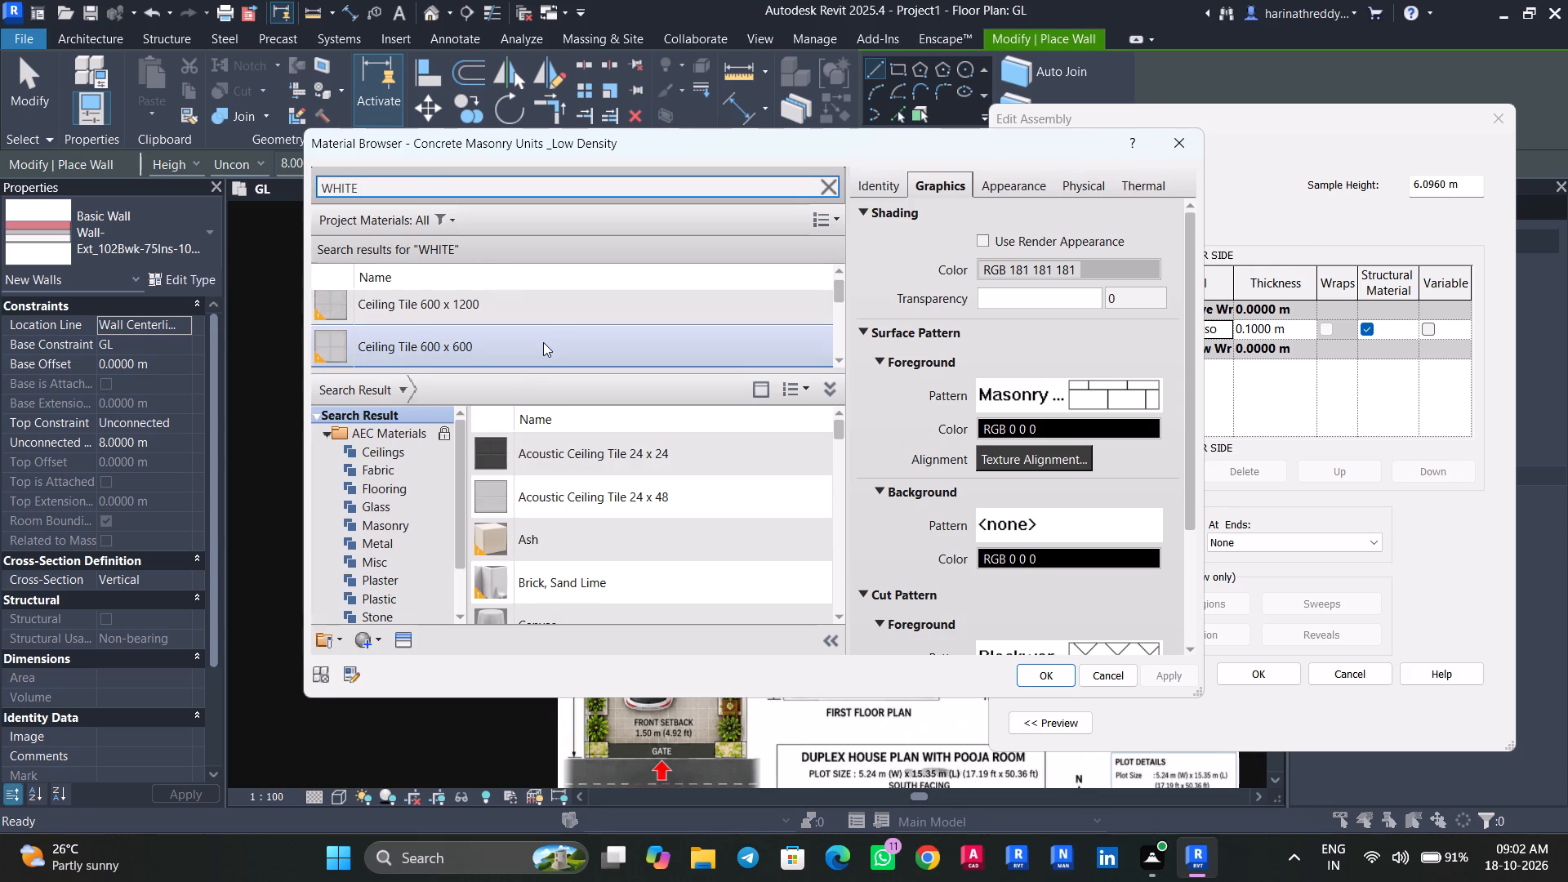
scroll(519, 310, up, 2)
scroll(519, 310, down, 4)
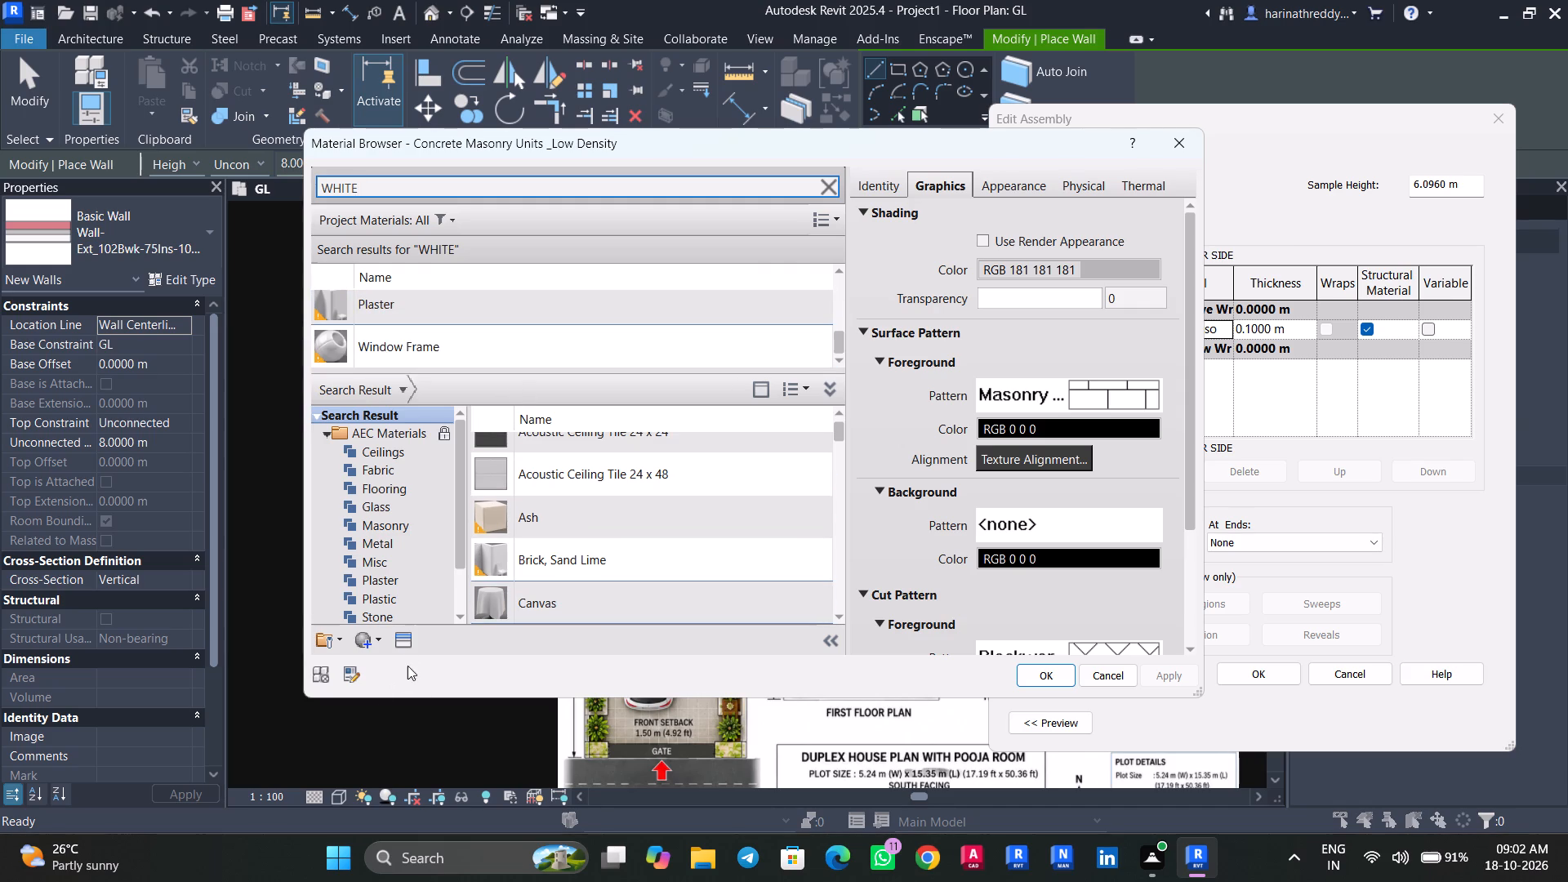
click(401, 644)
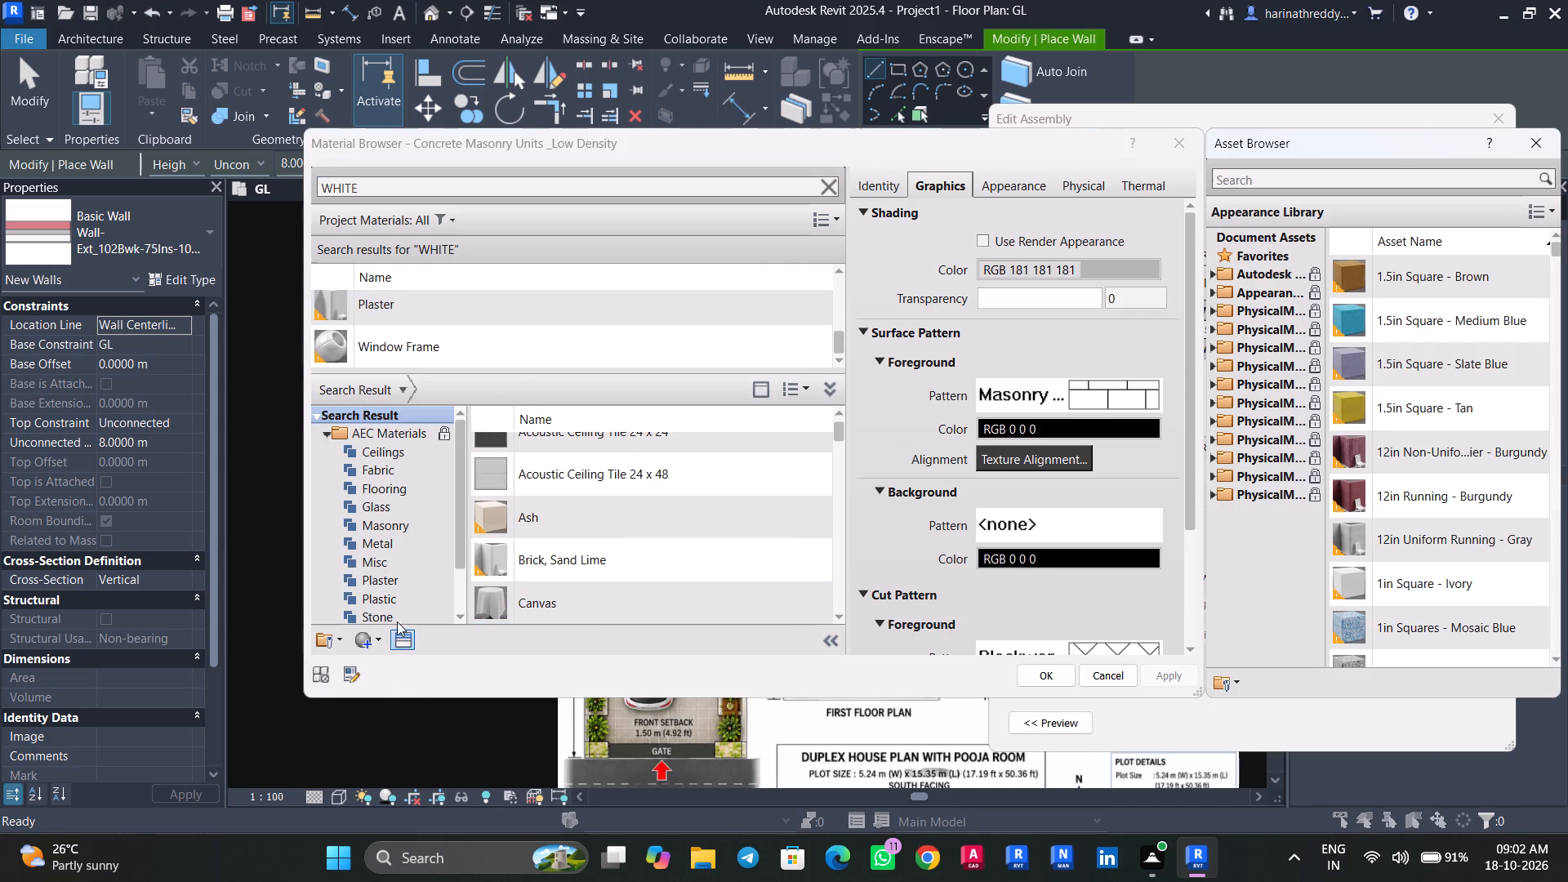
scroll(434, 319, up, 4)
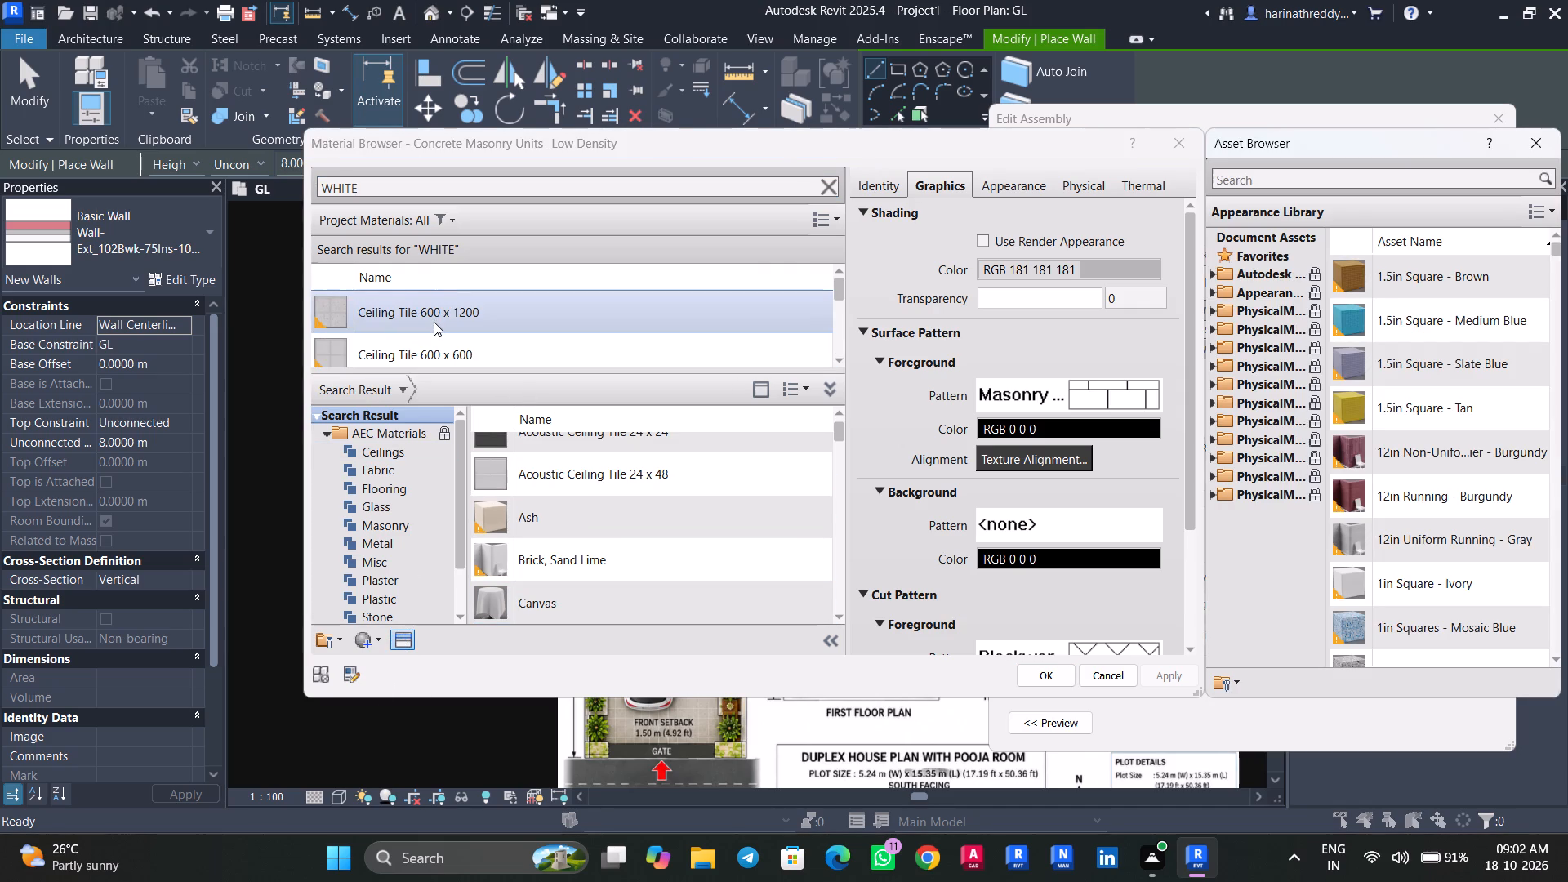
scroll(434, 322, down, 1)
scroll(434, 322, up, 1)
scroll(434, 322, down, 1)
scroll(434, 322, up, 1)
scroll(434, 322, down, 1)
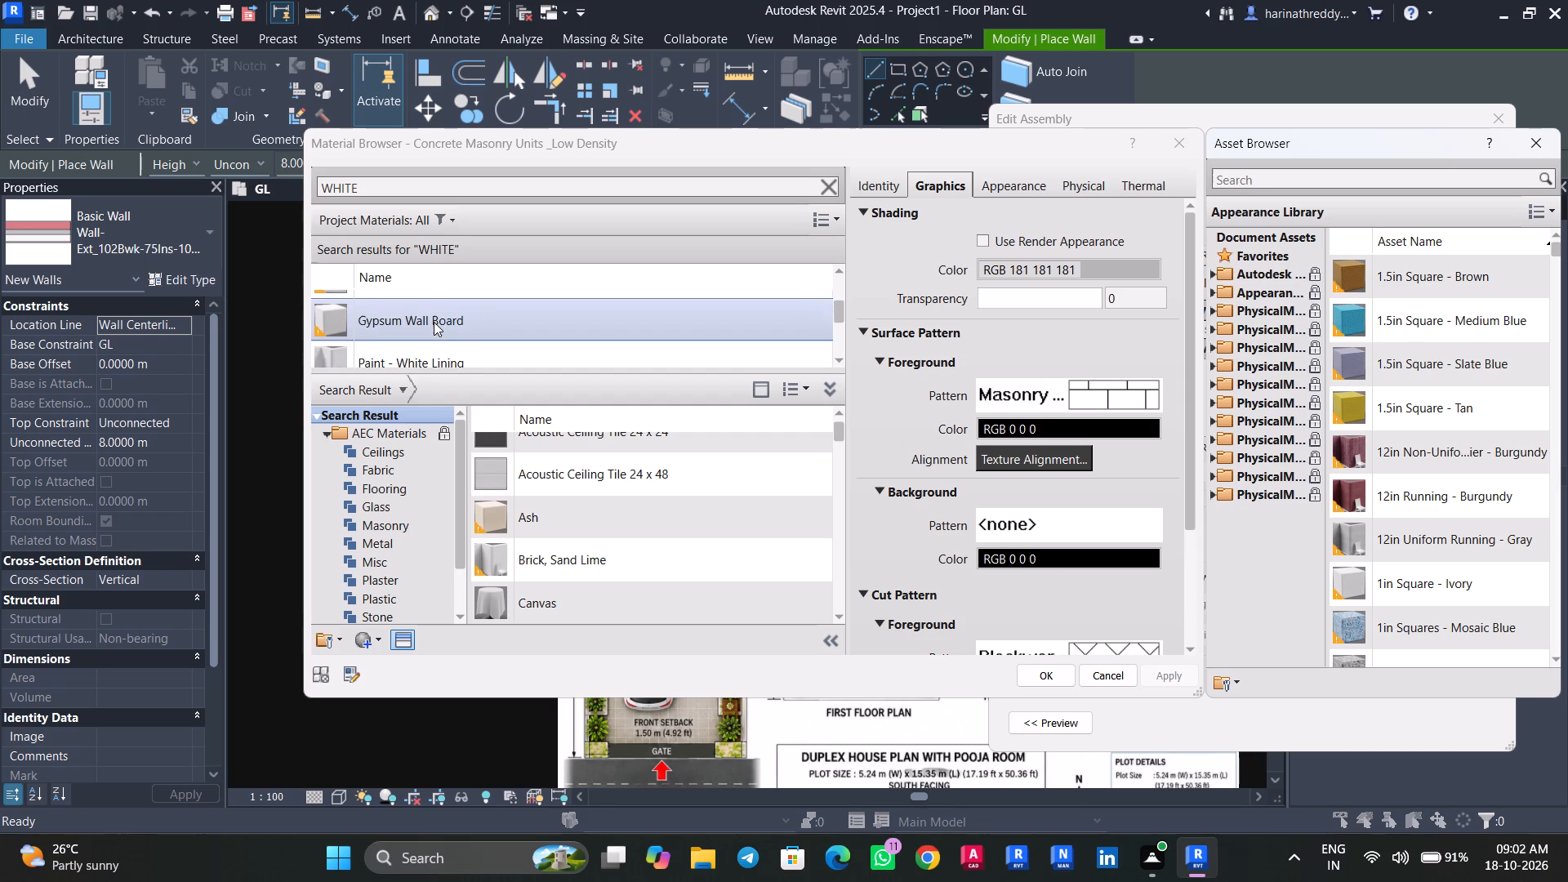
scroll(434, 322, down, 1)
click(434, 322)
right_click(434, 322)
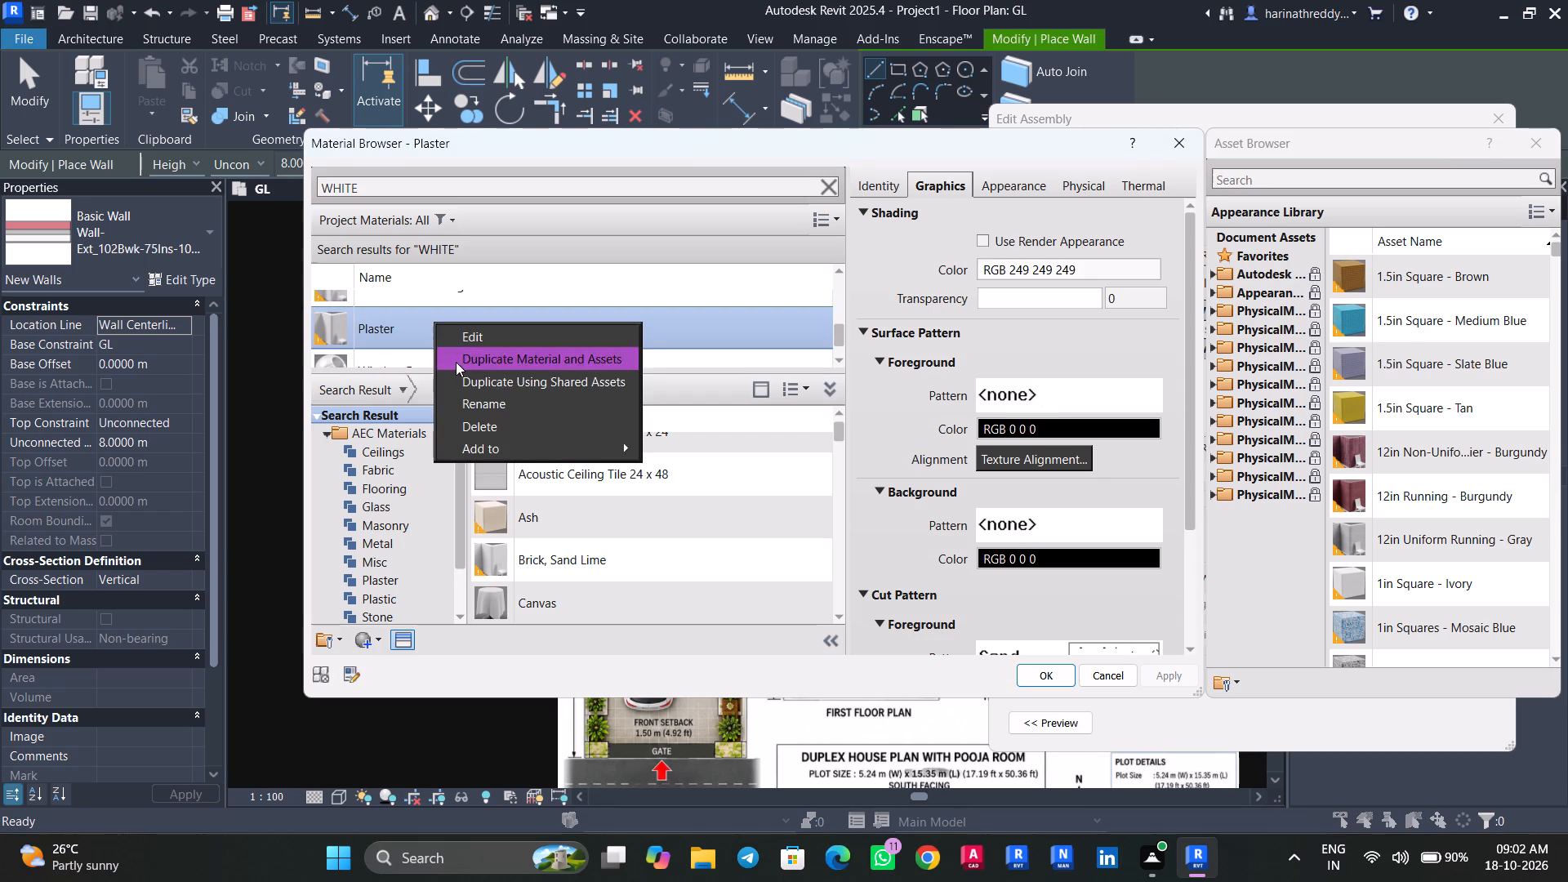
click(473, 363)
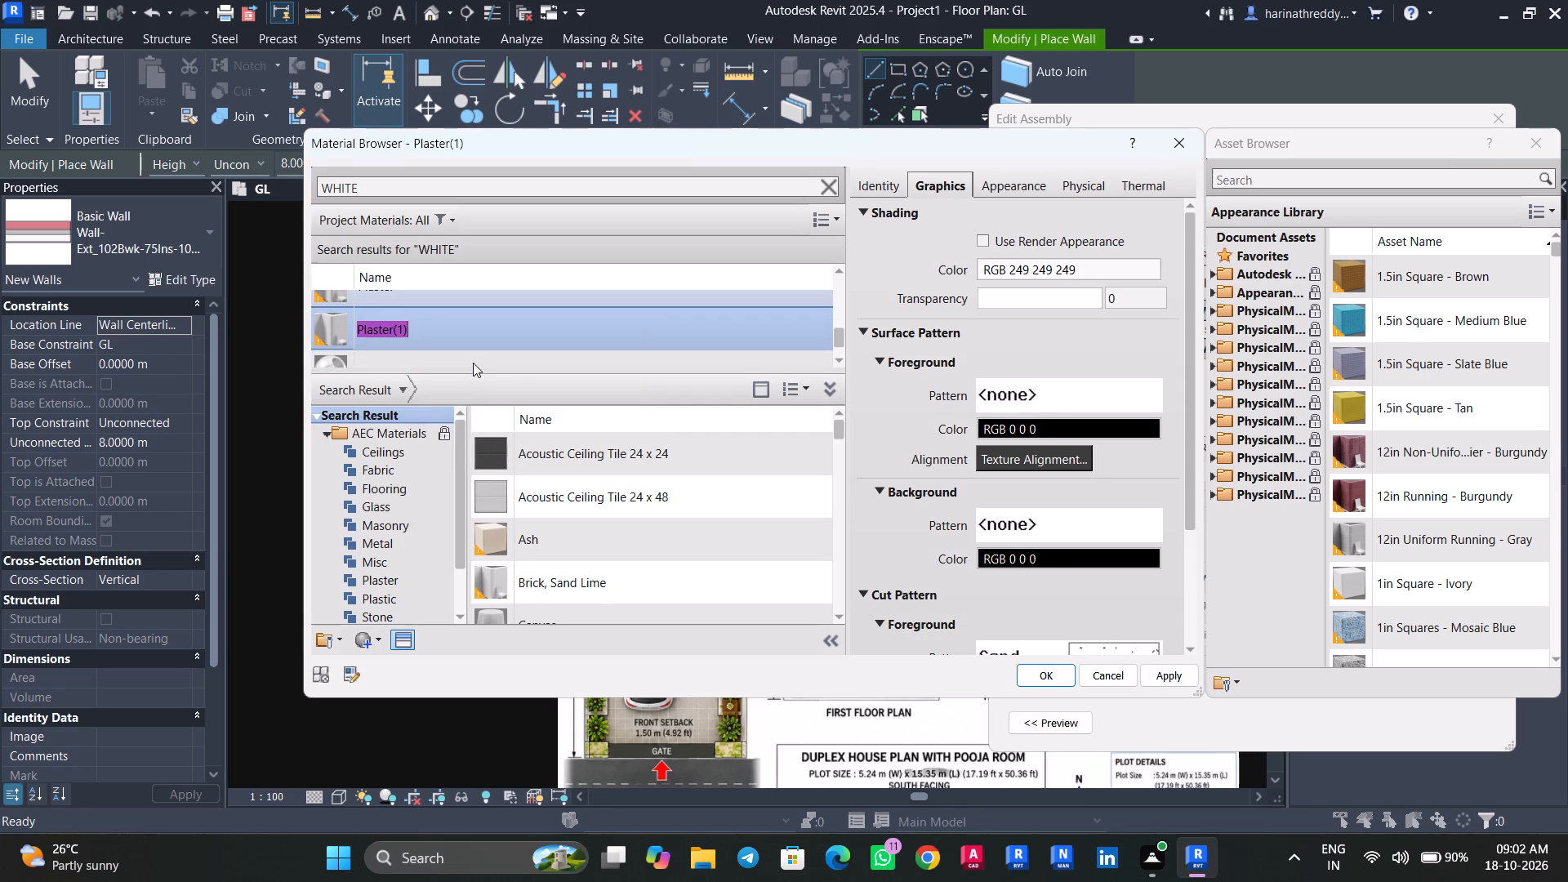
text(WHITE BOARD)
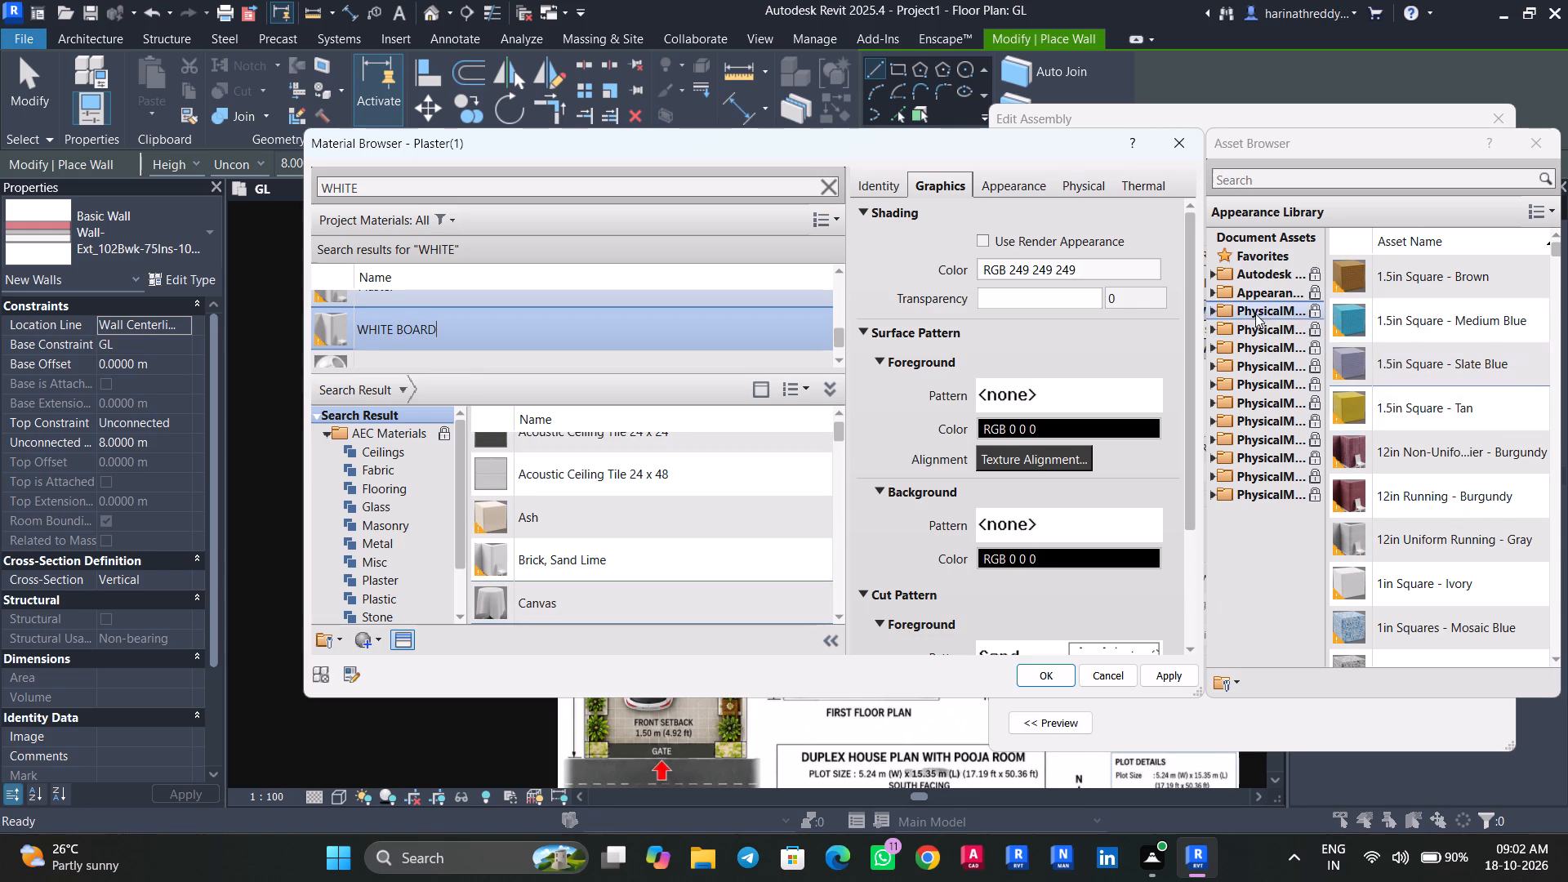
Give WHITE BOARD the Lacquer - White appearance from the Finish assets and assign it to EX WALL's structure layer.
click(1211, 293)
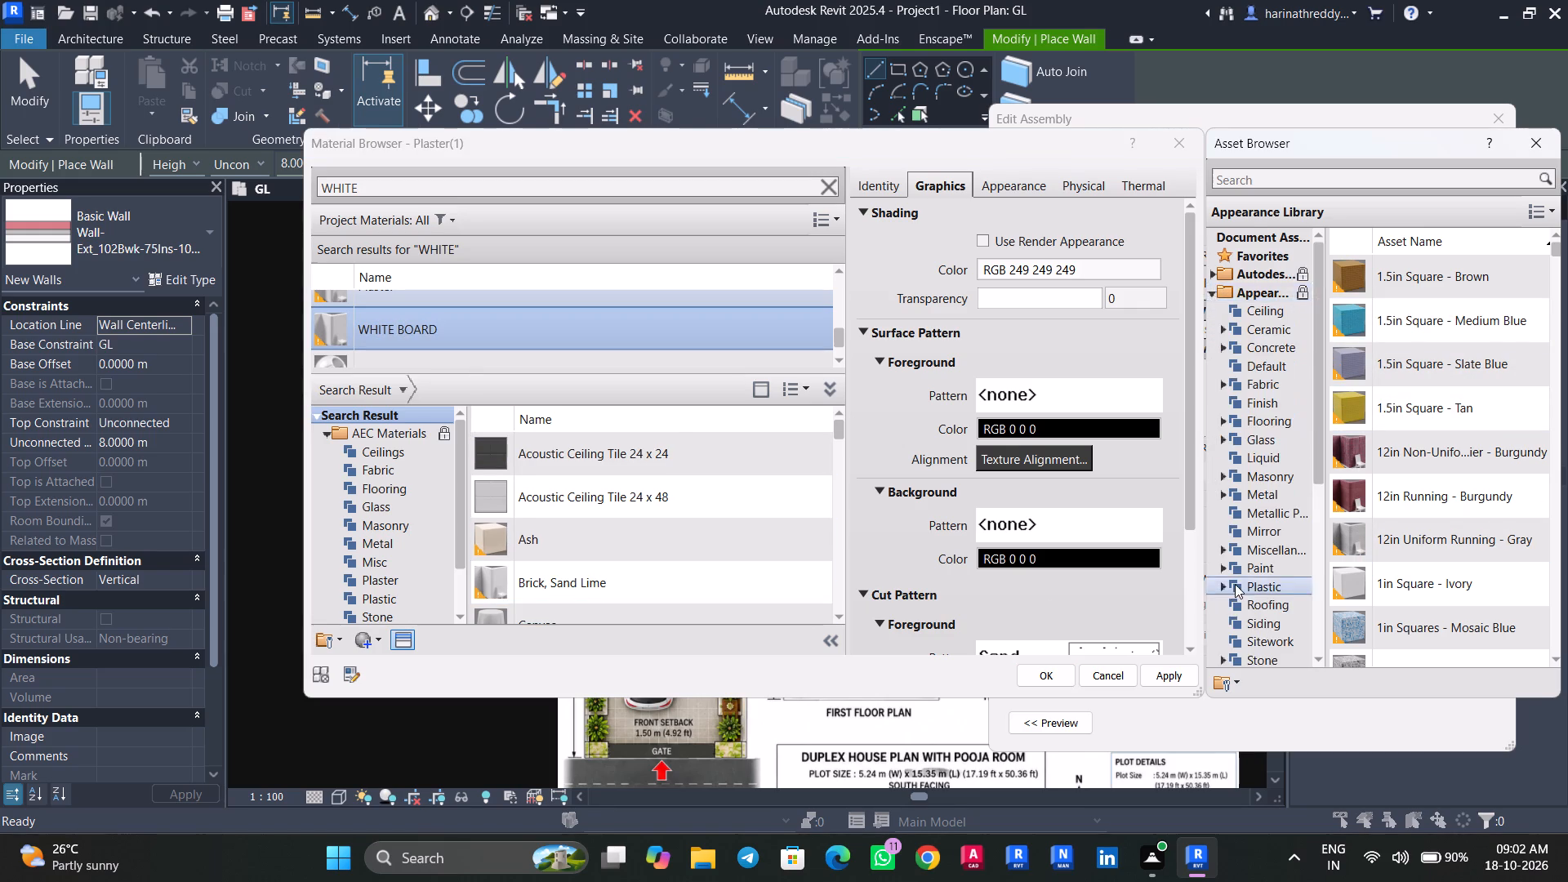
scroll(1235, 584, down, 3)
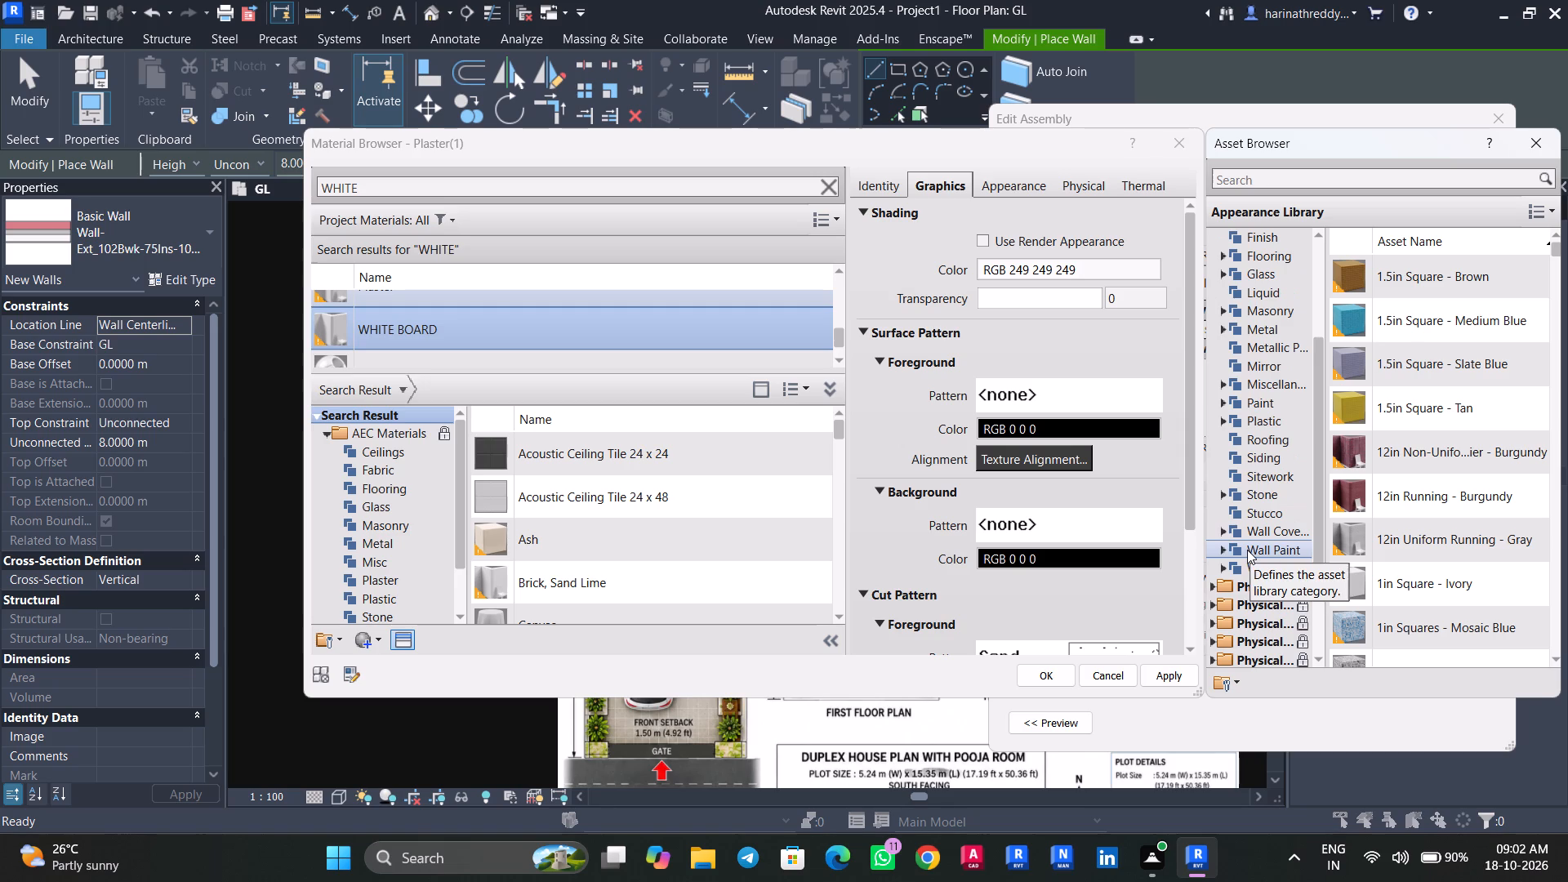
scroll(1250, 541, up, 2)
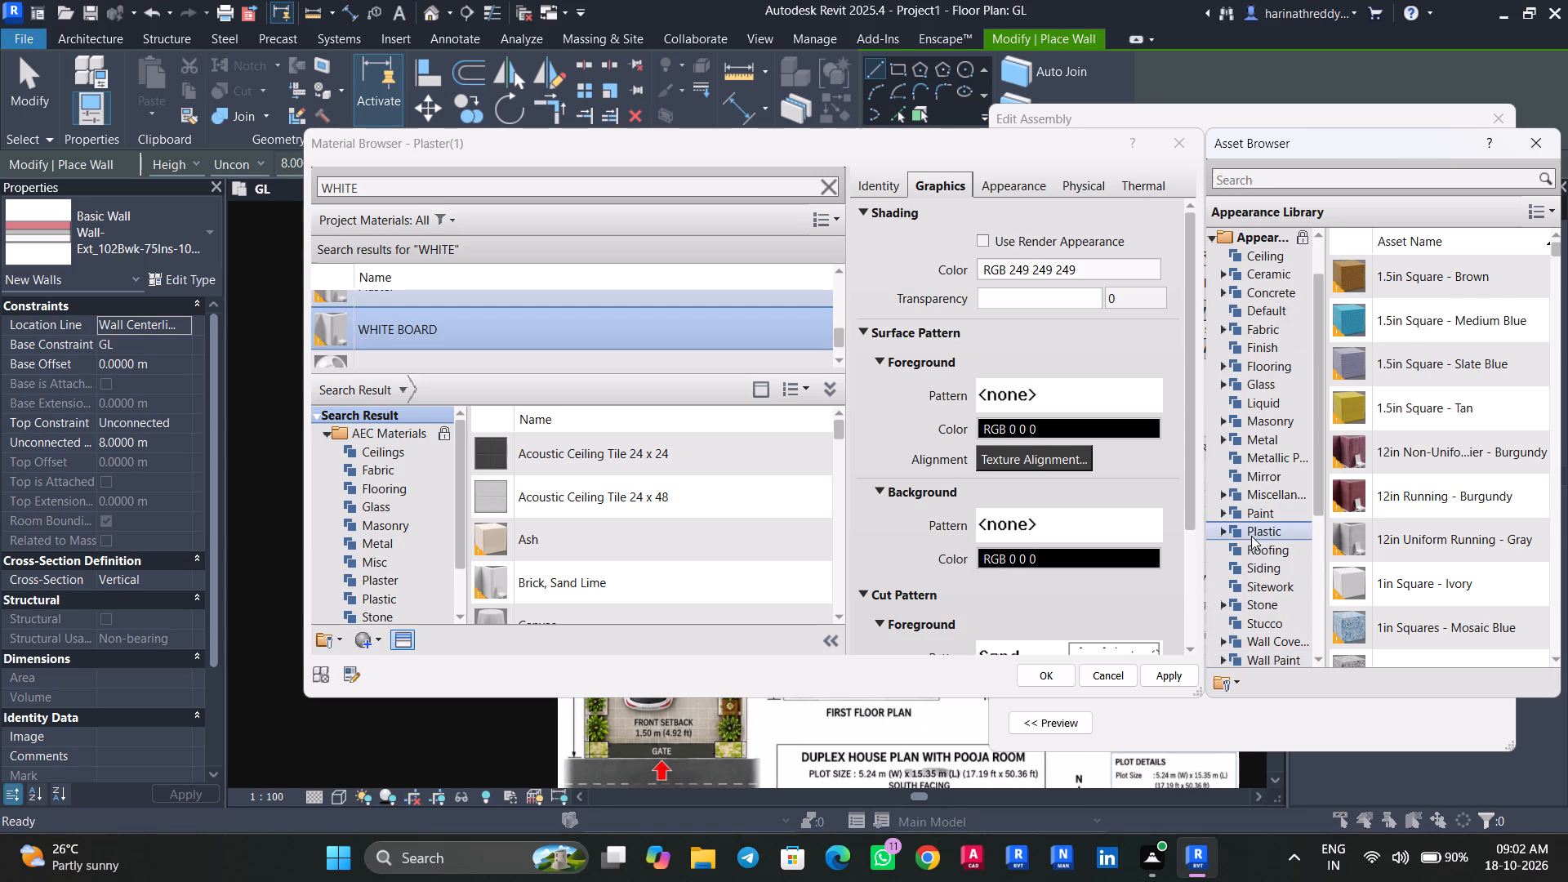
click(1262, 350)
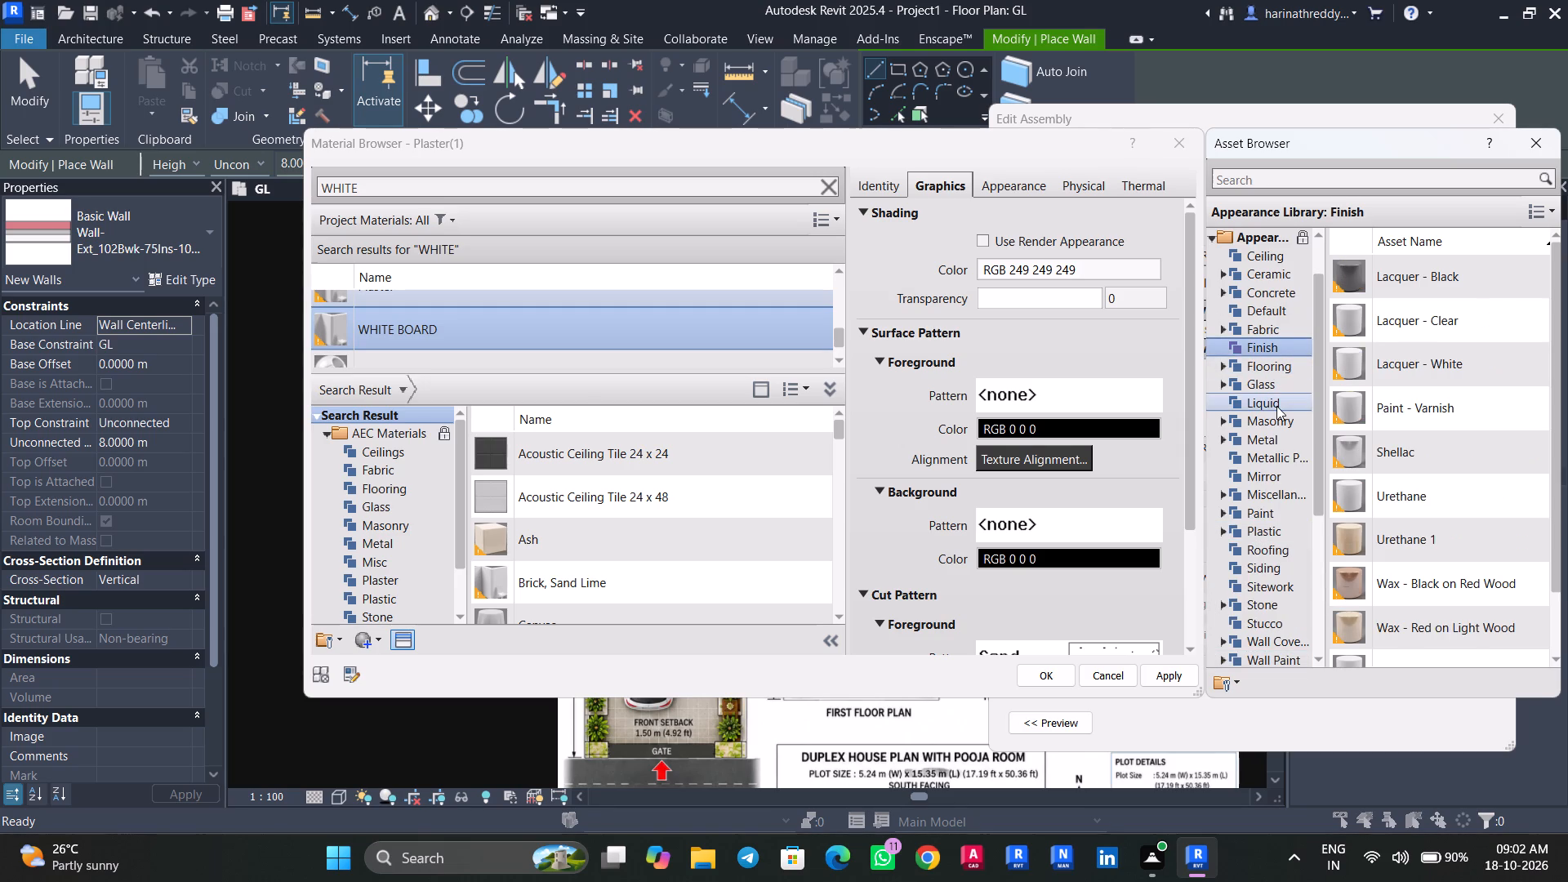
click(1530, 359)
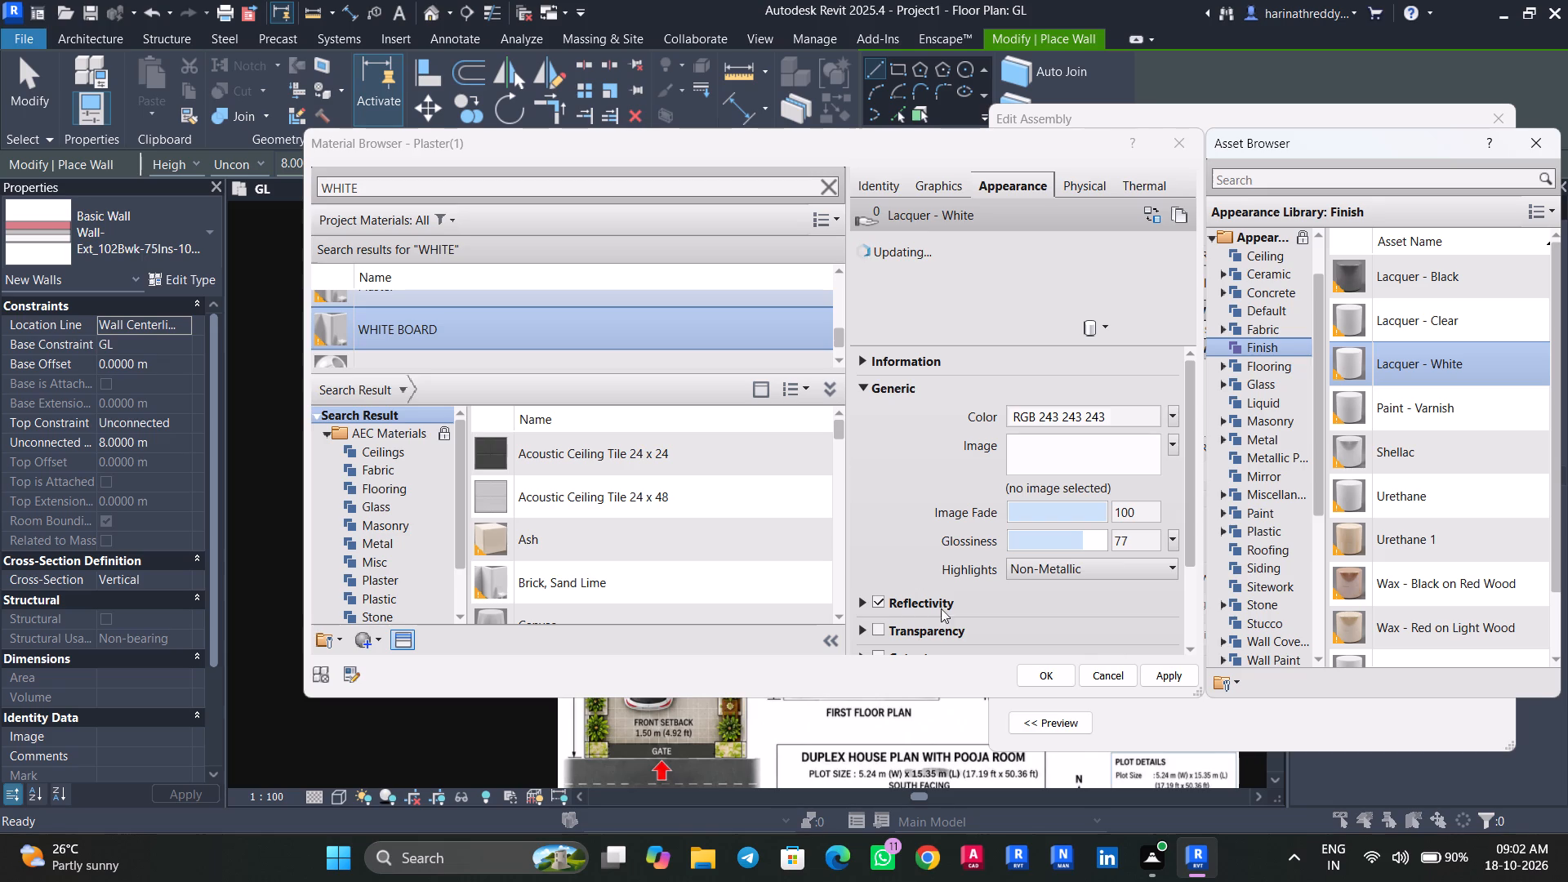
click(1168, 670)
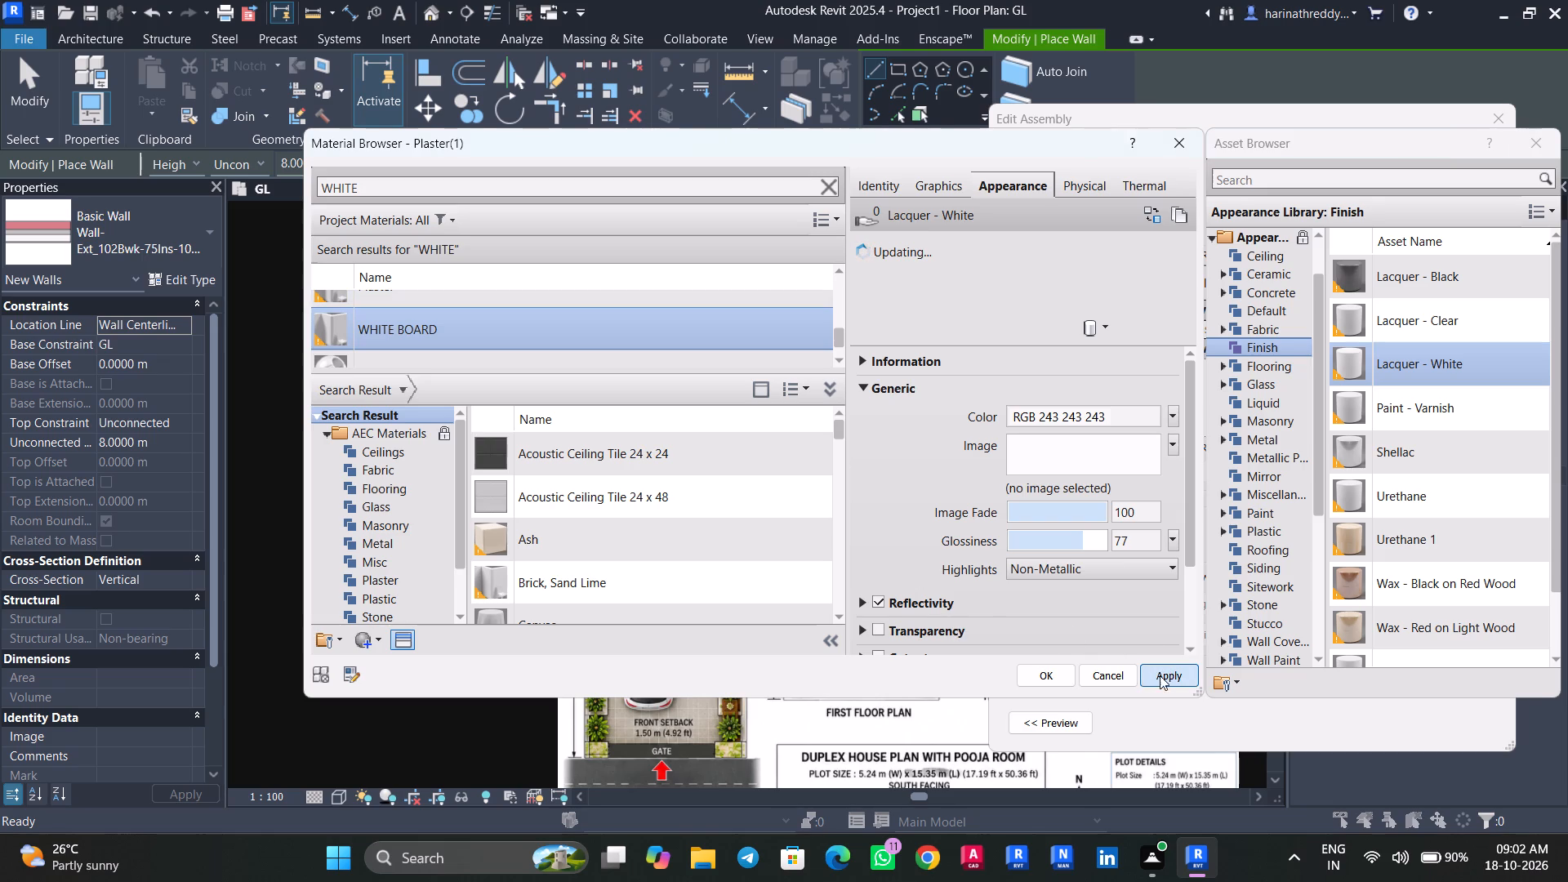
click(1057, 665)
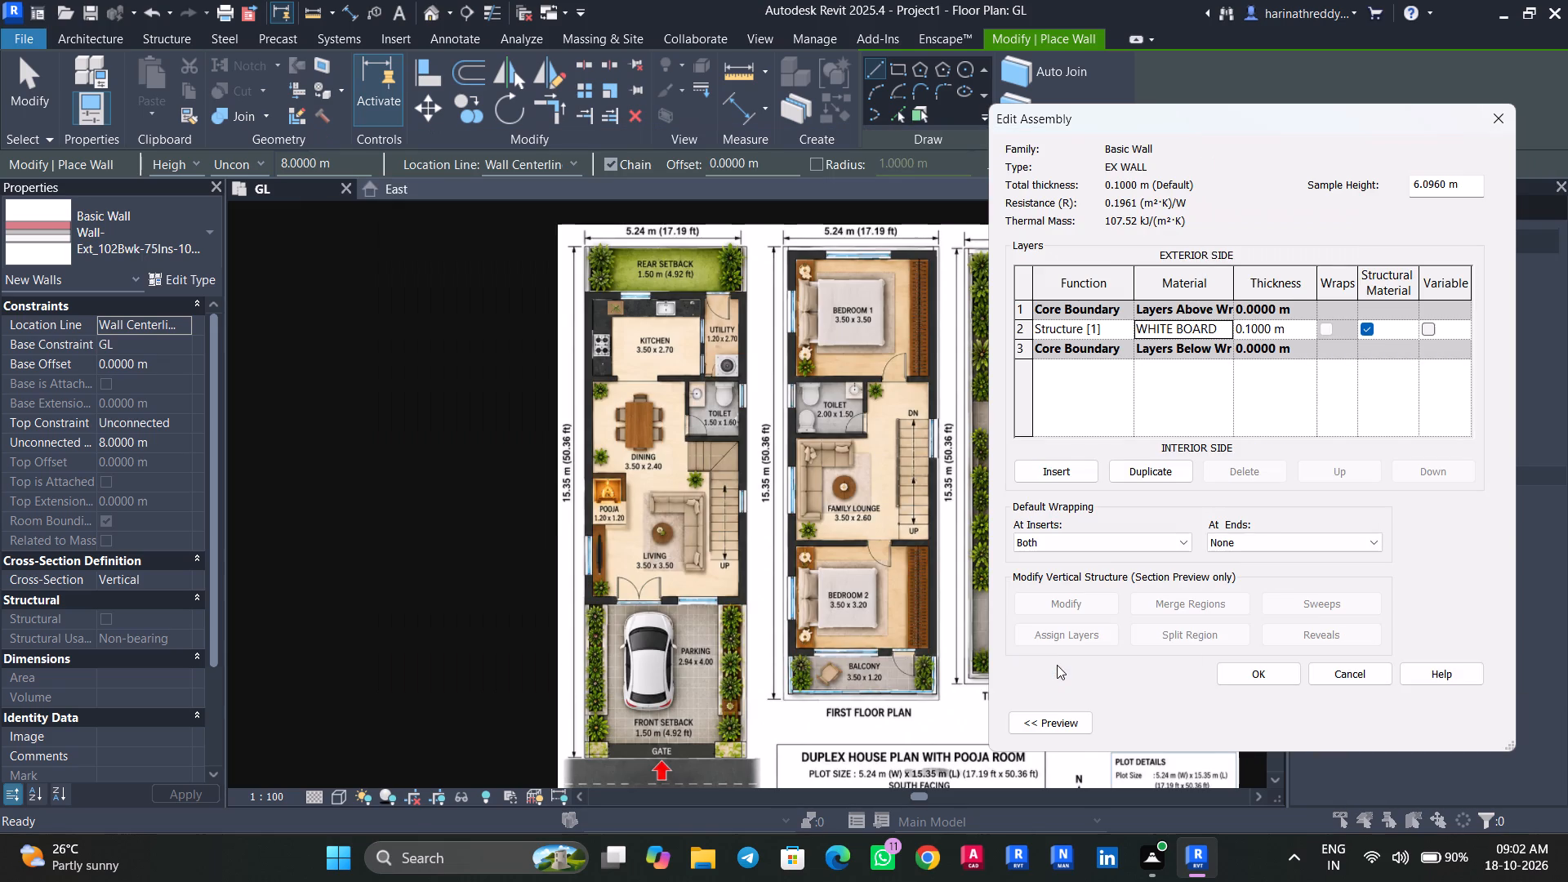
click(1267, 675)
click(1439, 724)
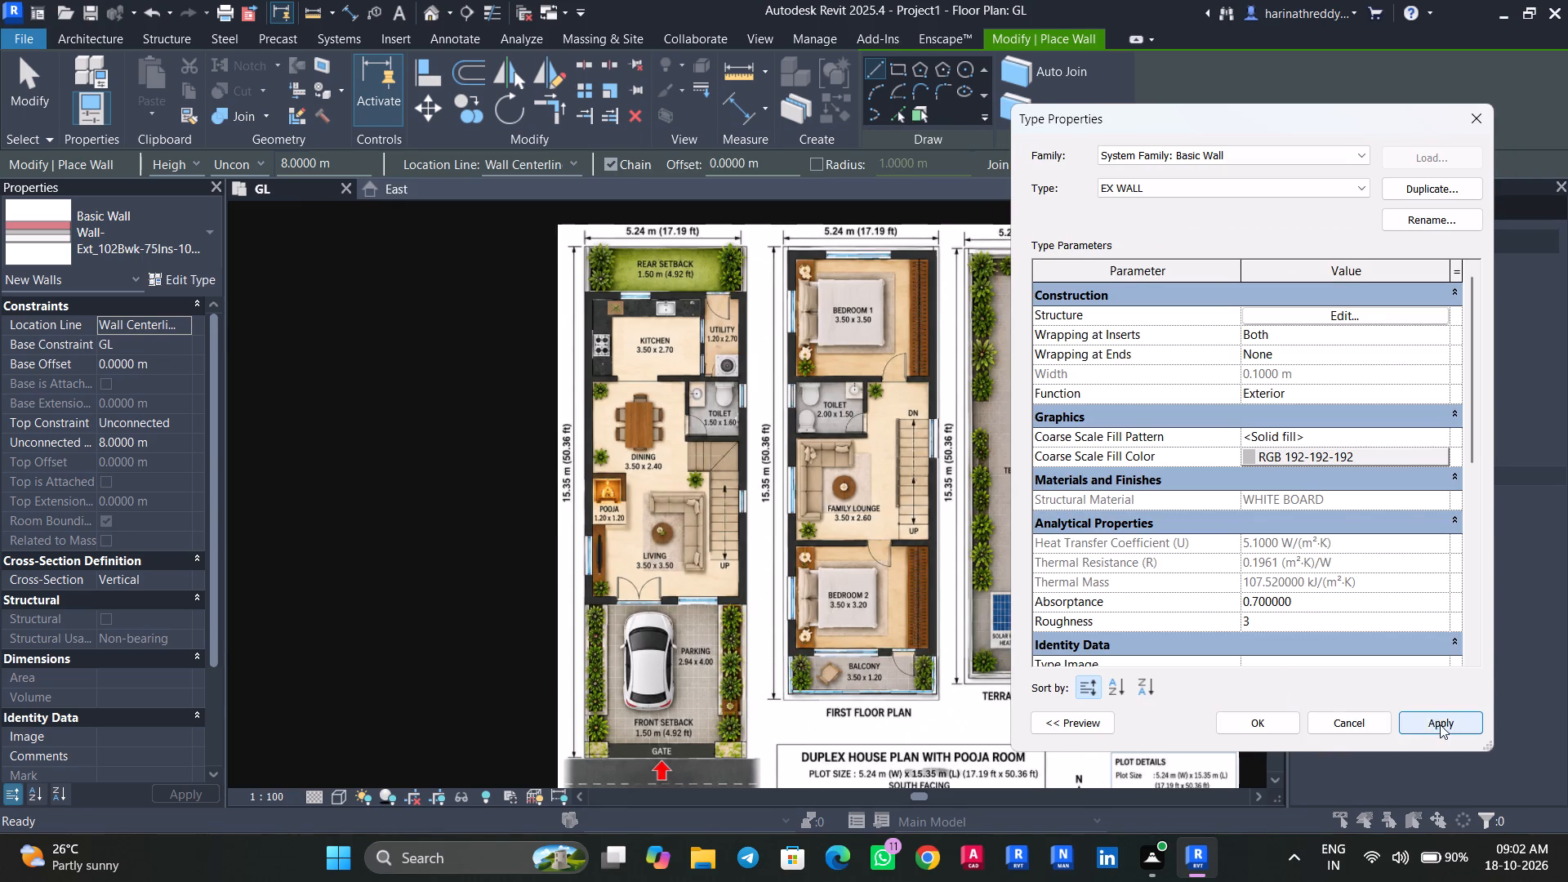
click(1226, 720)
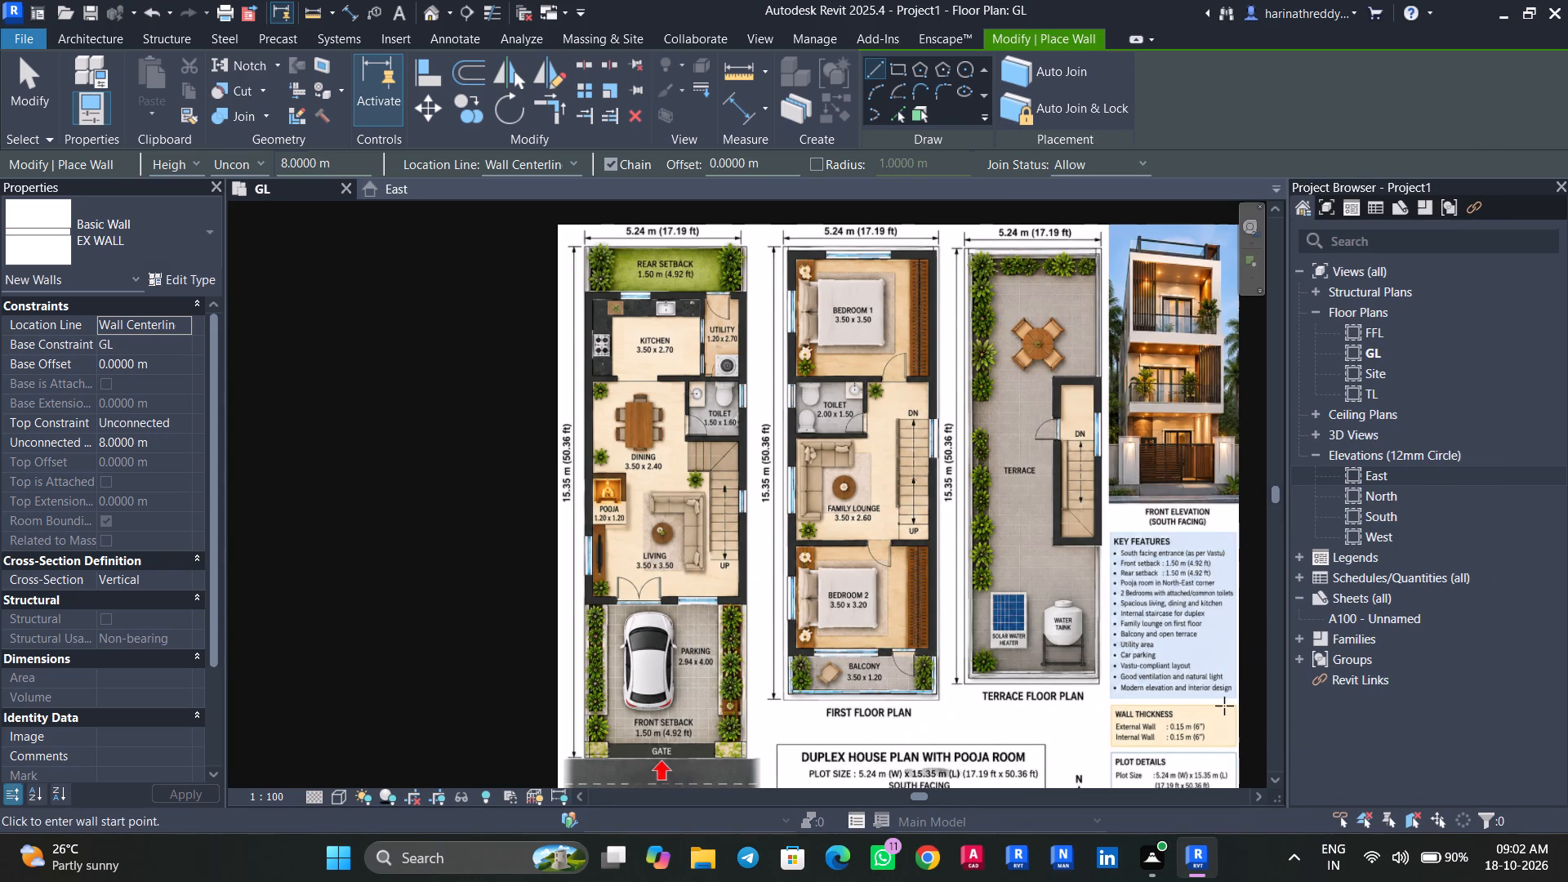
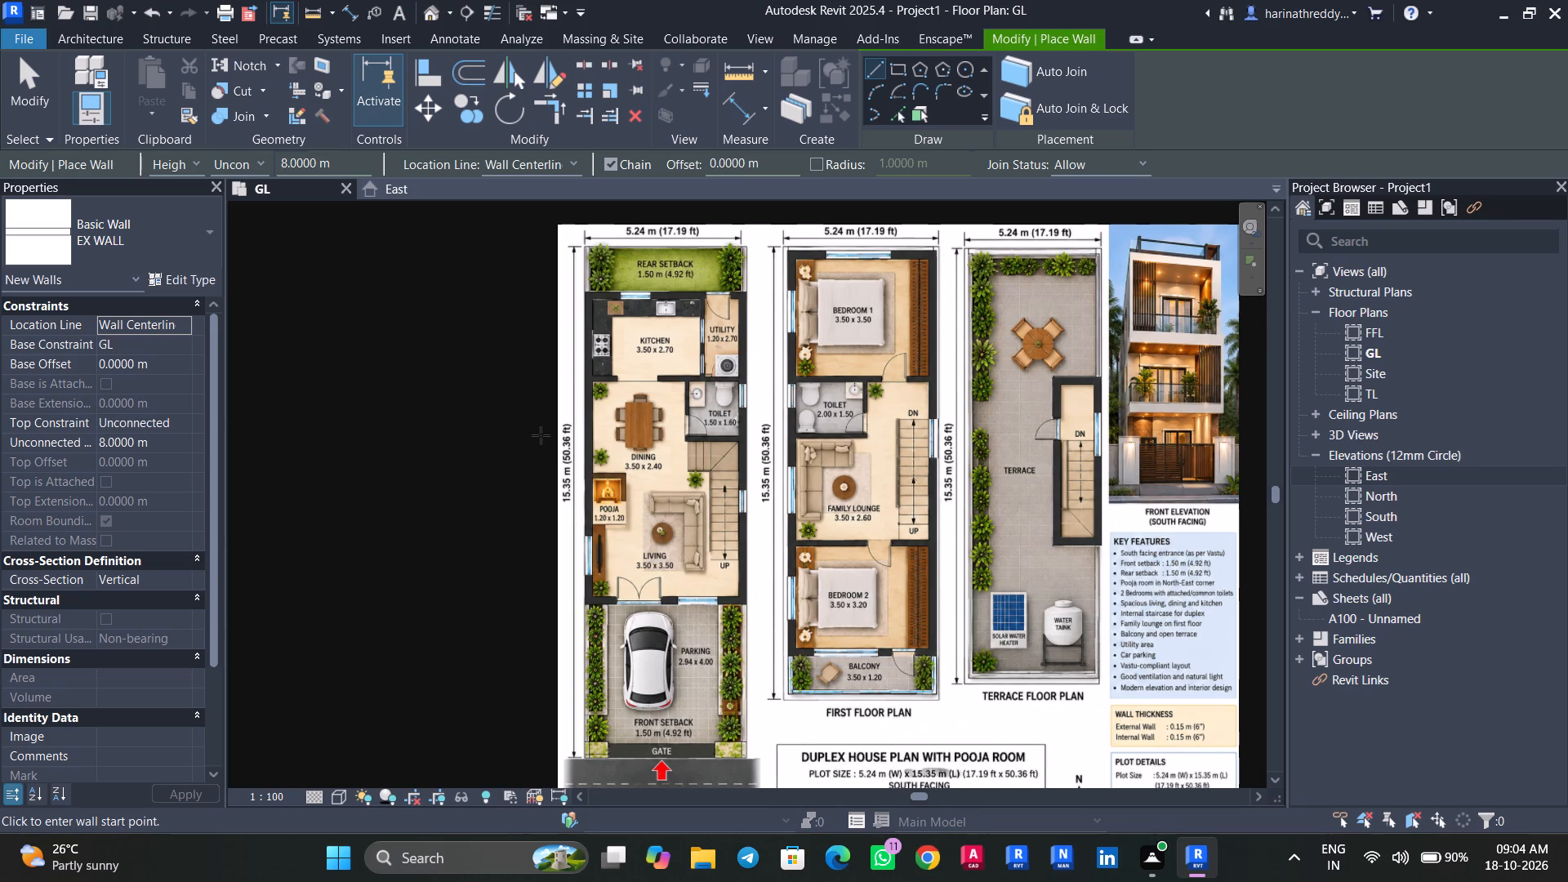
Set the thickness of EX WALL's WHITE BOARD structure layer to 9" and apply the type changes.
click(190, 272)
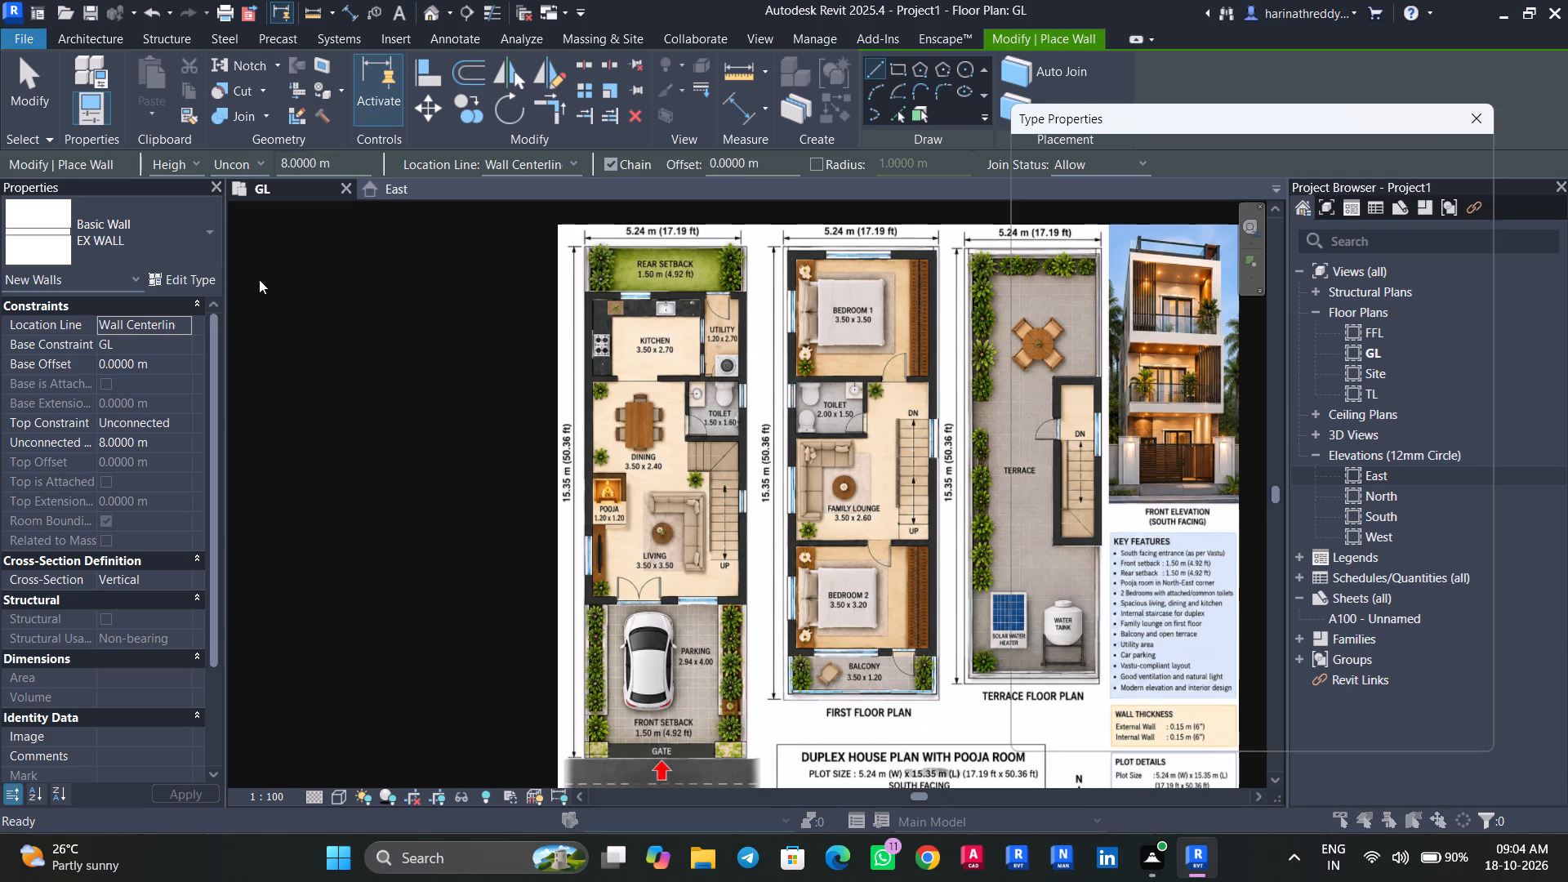
click(1399, 317)
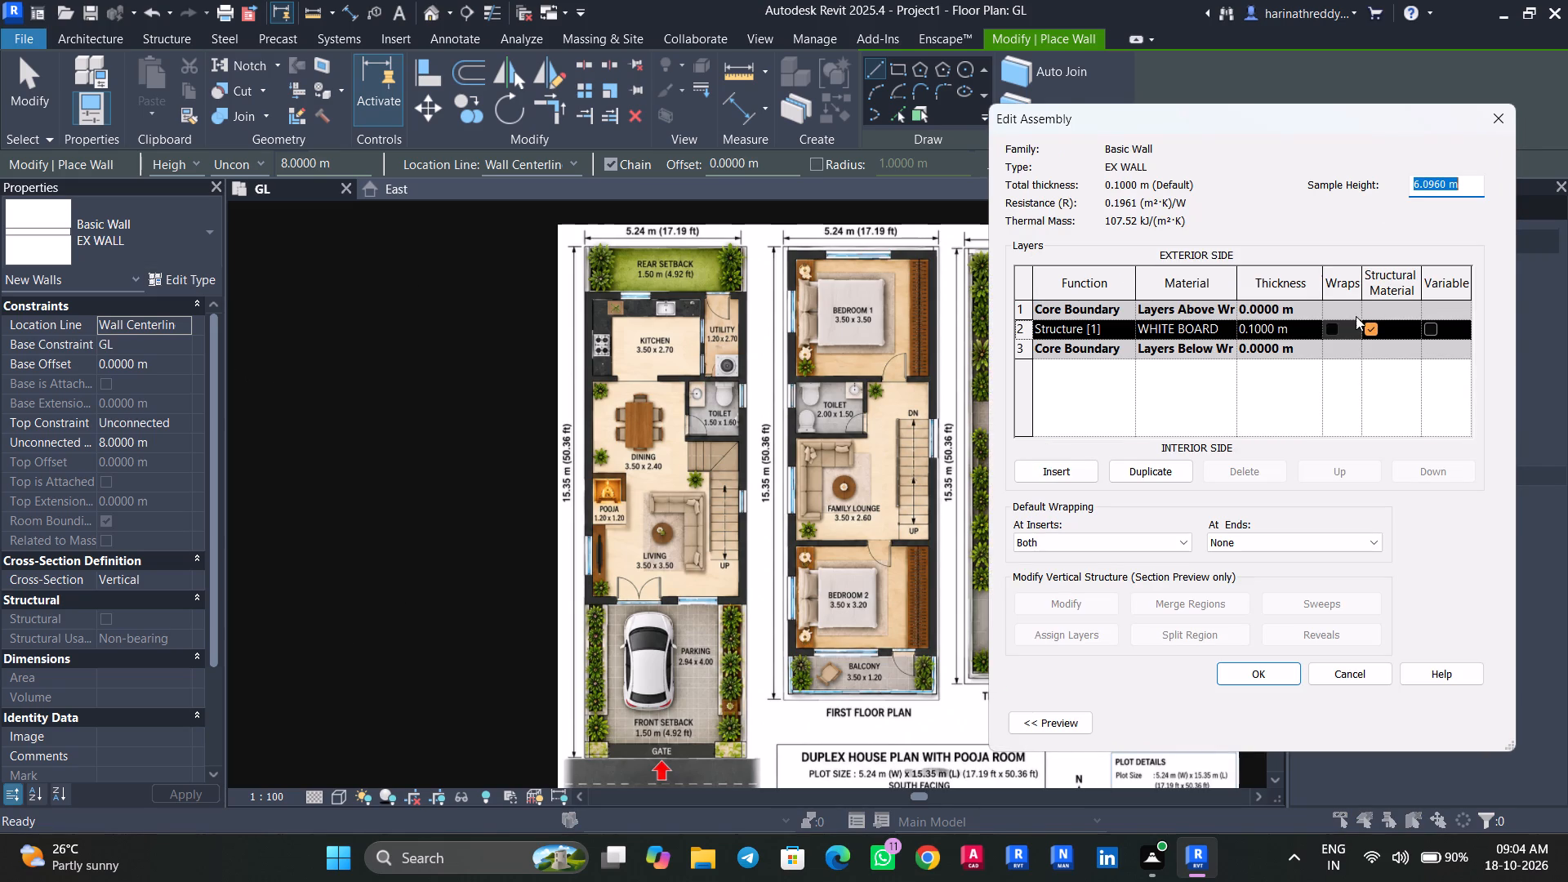
click(1290, 329)
drag(1301, 336, 1192, 353)
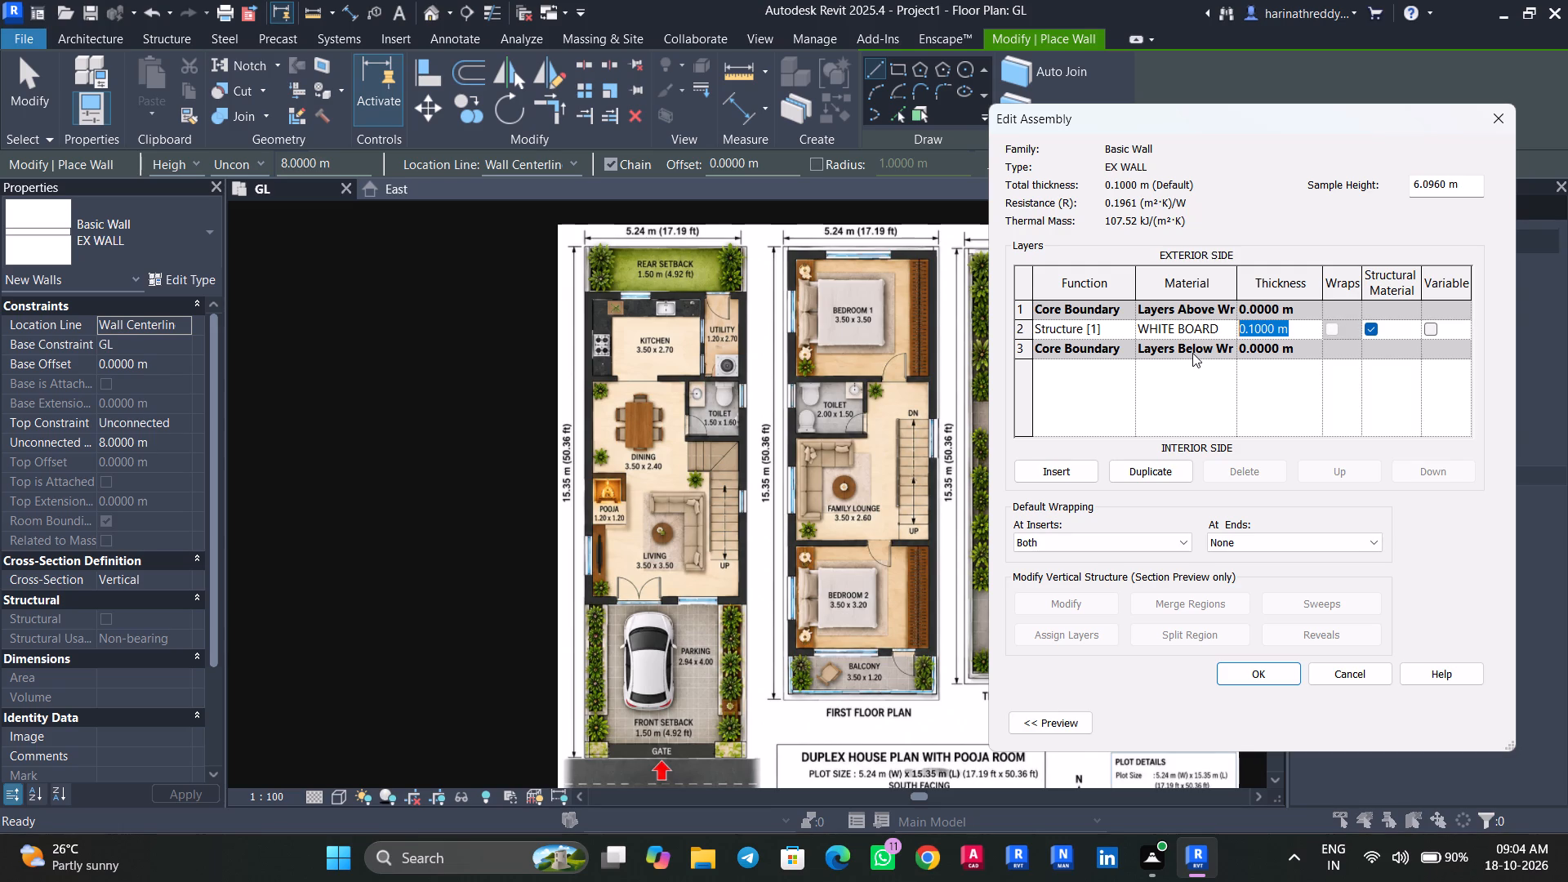
key(9)
key(shift+quotedbl)
key(Return)
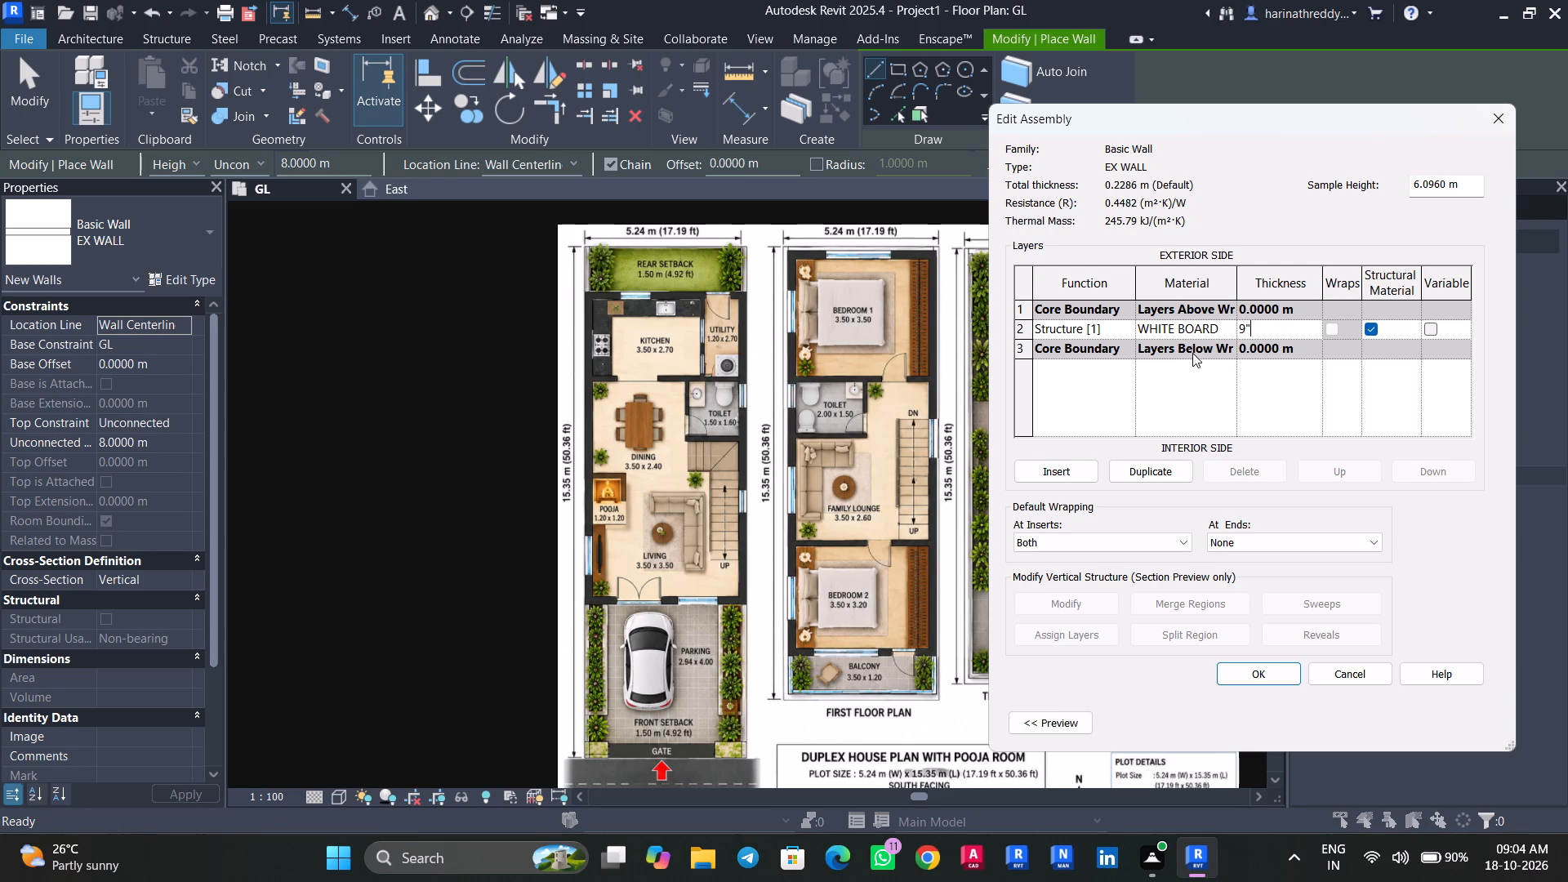
click(1263, 670)
click(1438, 730)
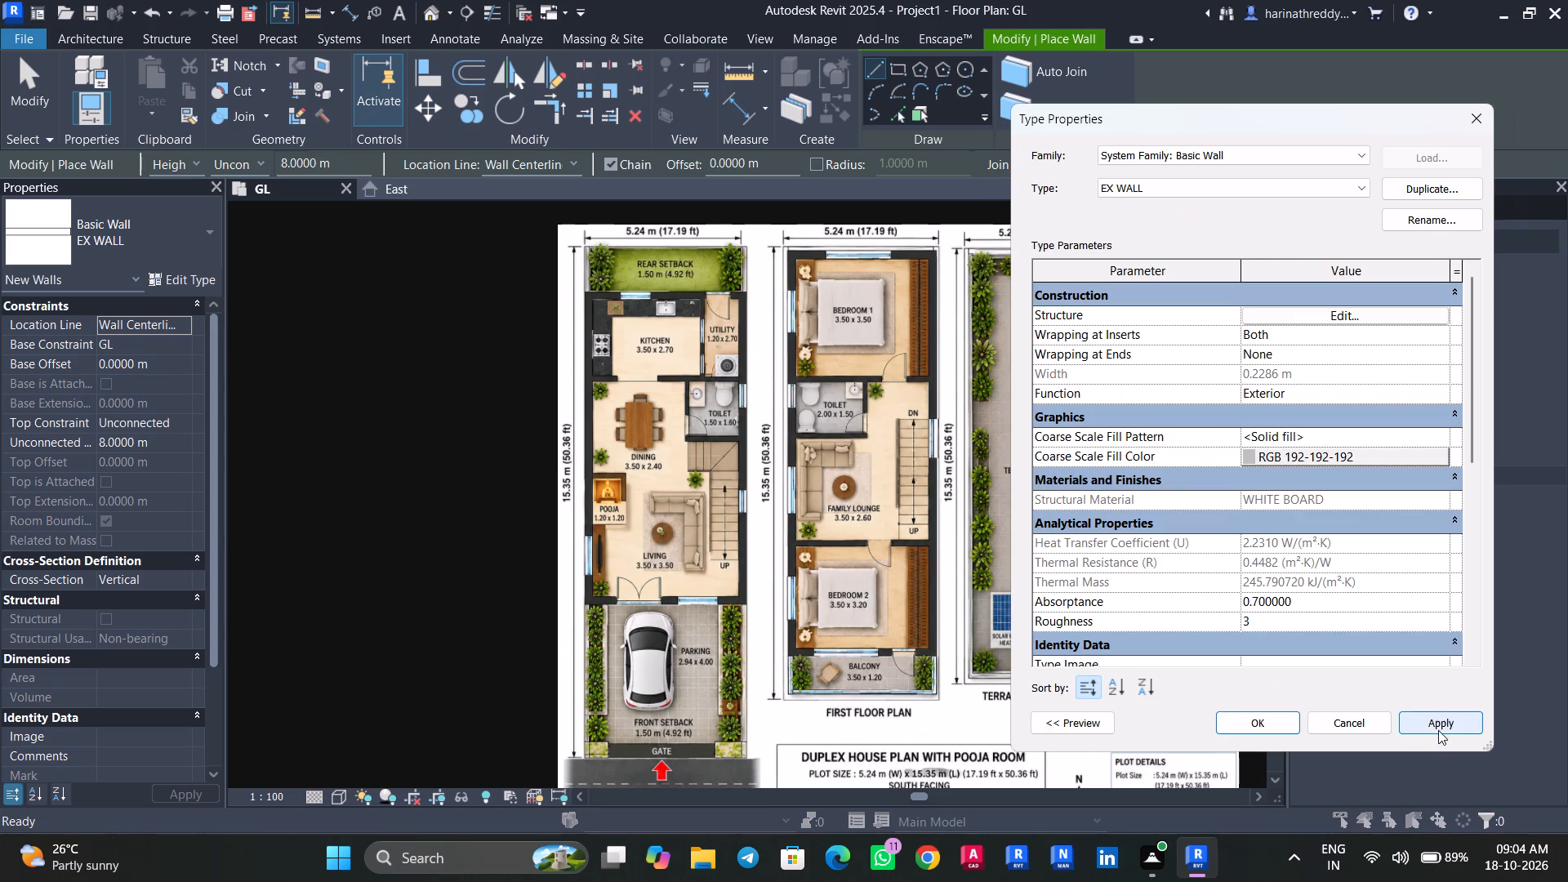
click(1273, 726)
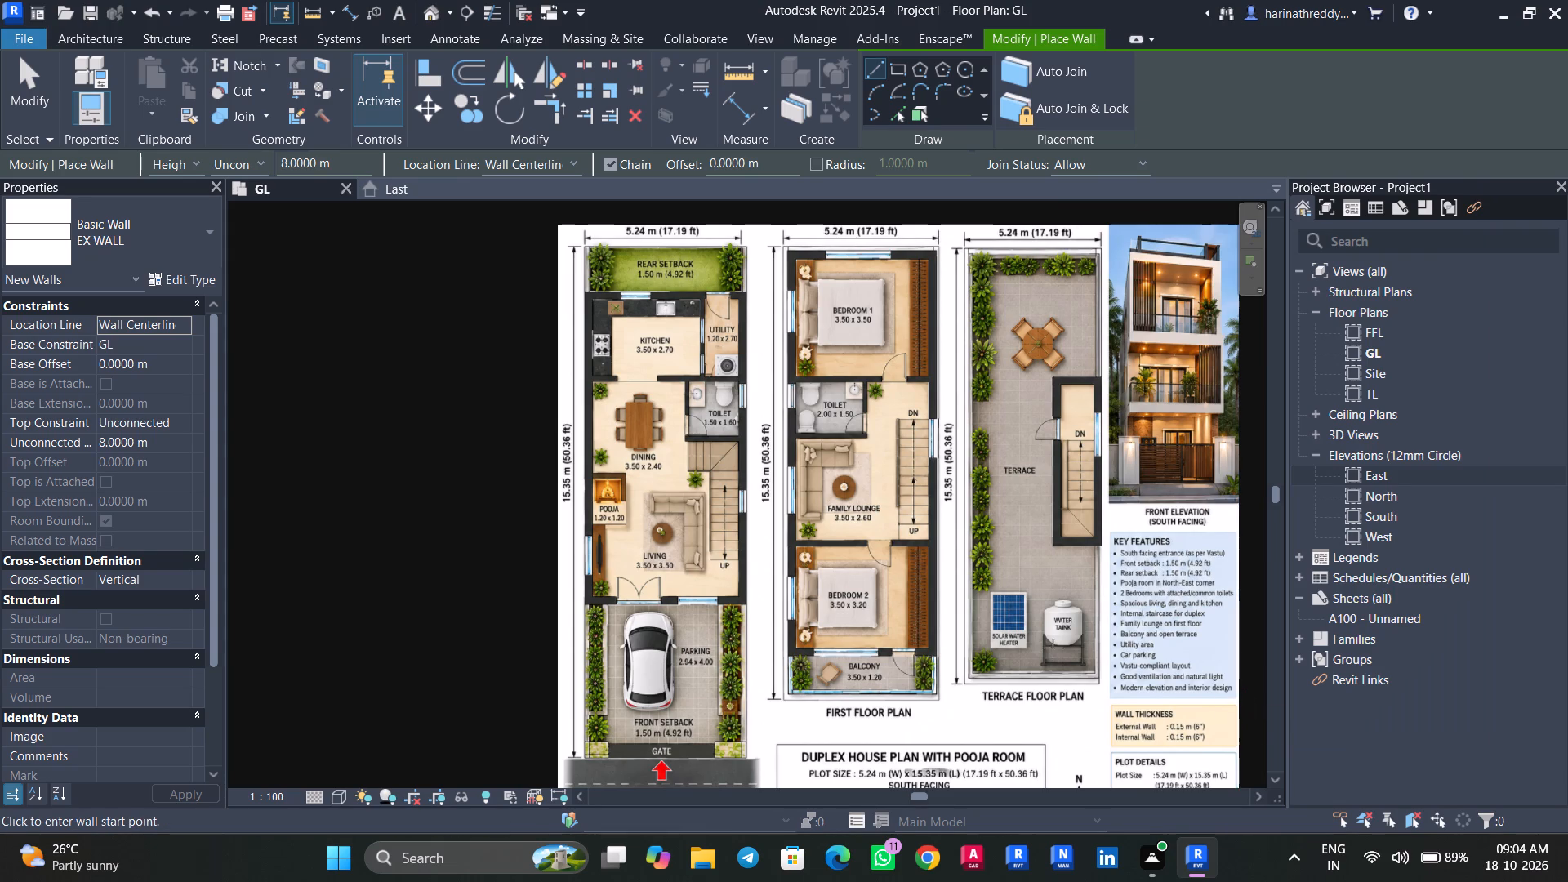
Draw a closed rectangle of EX WALL walls, about 5.4 m wide, over the ground-floor outline from the kitchen's rear wall to the living-room front.
scroll(572, 248, up, 4)
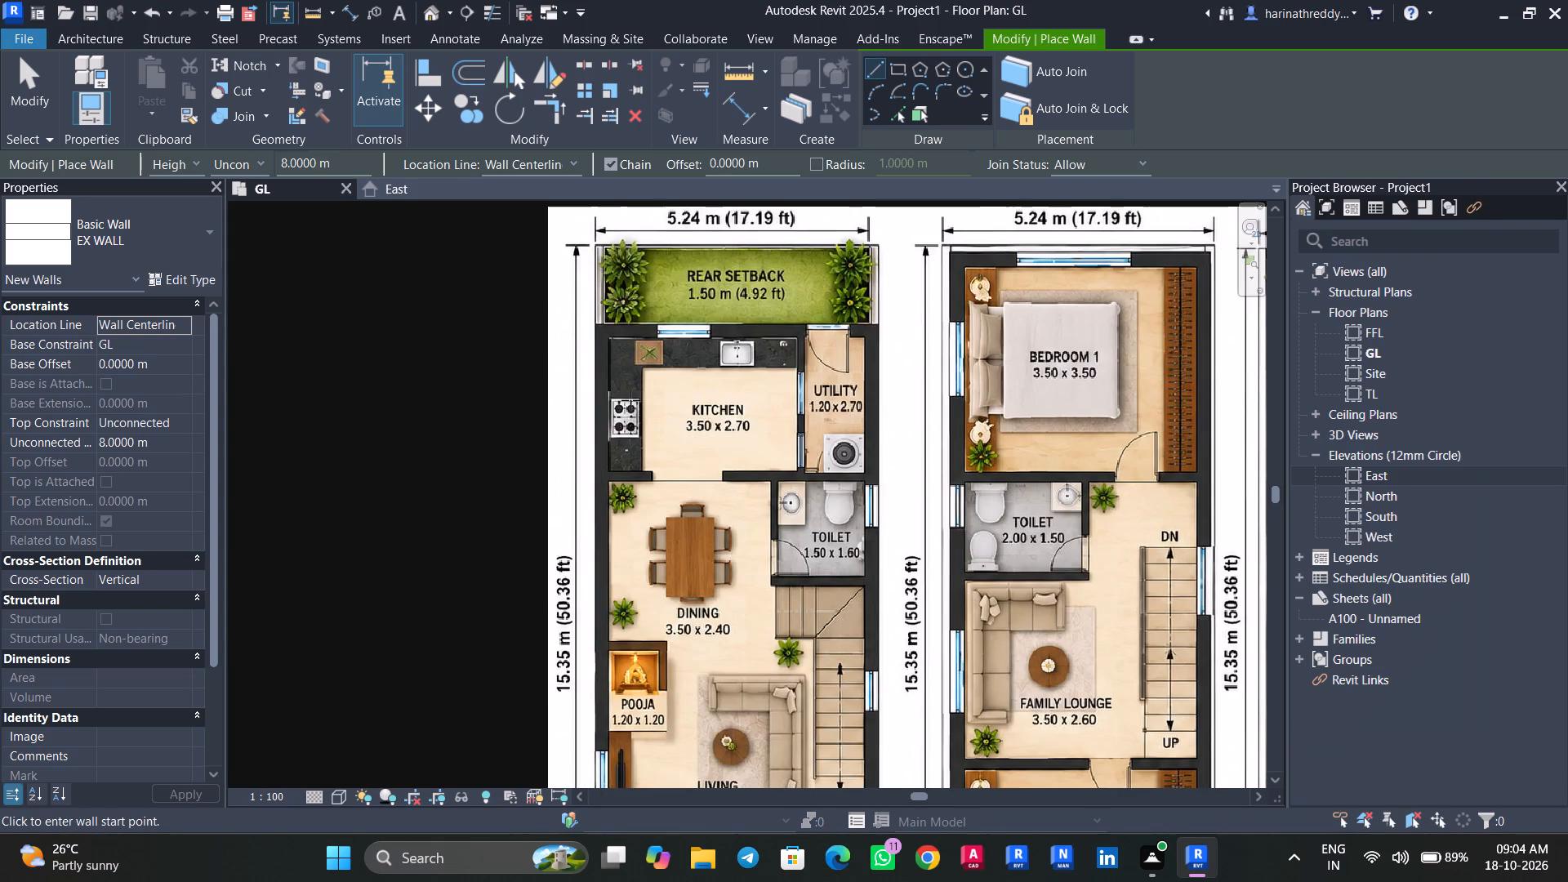
text(WA)
scroll(631, 332, up, 3)
click(584, 332)
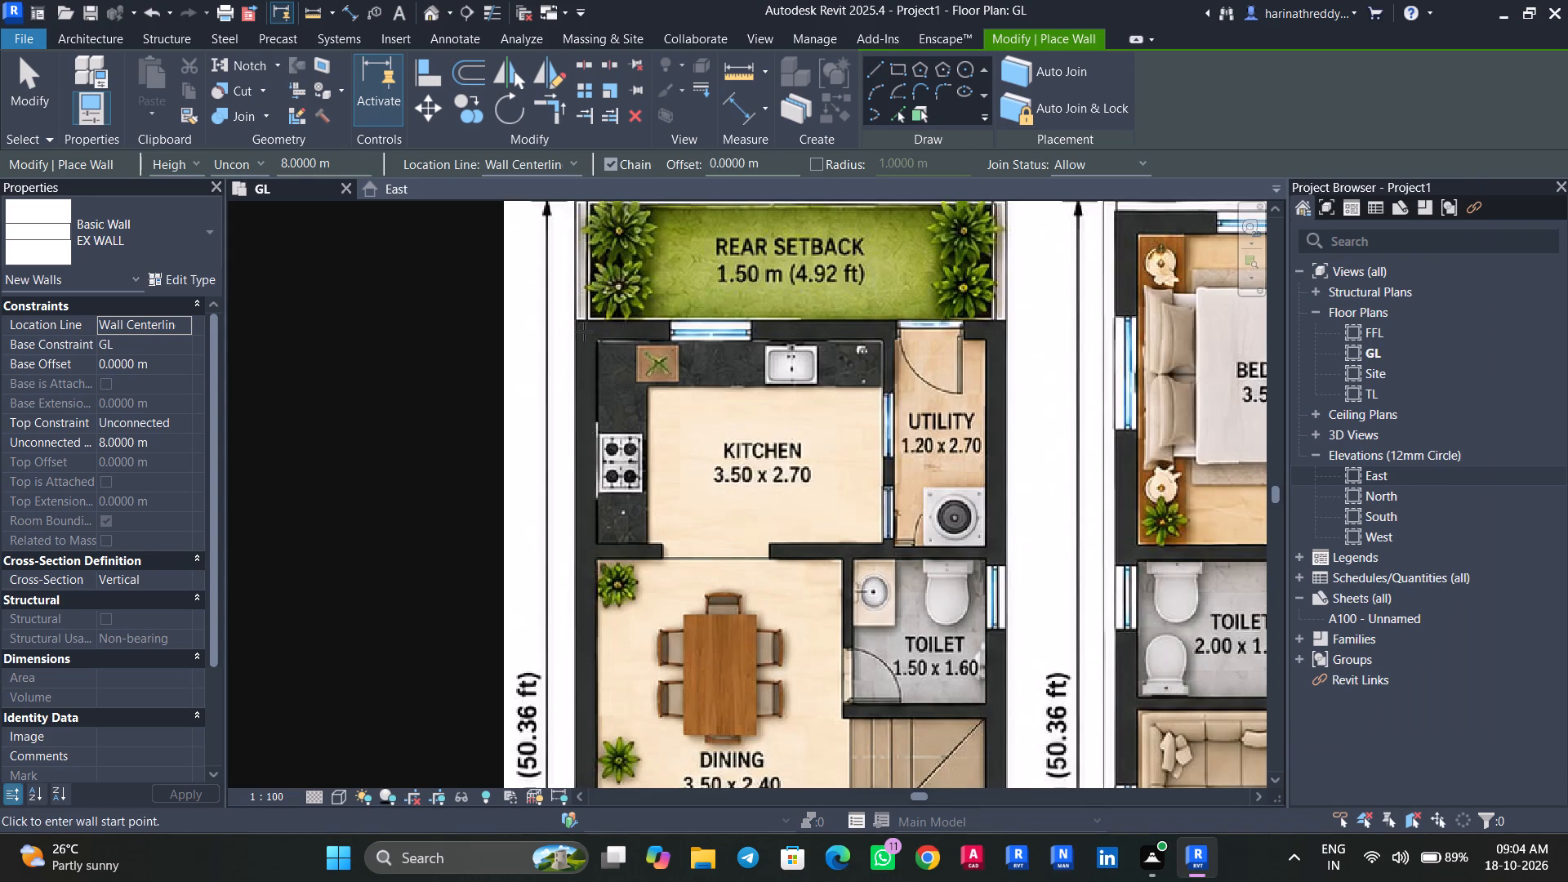
click(997, 326)
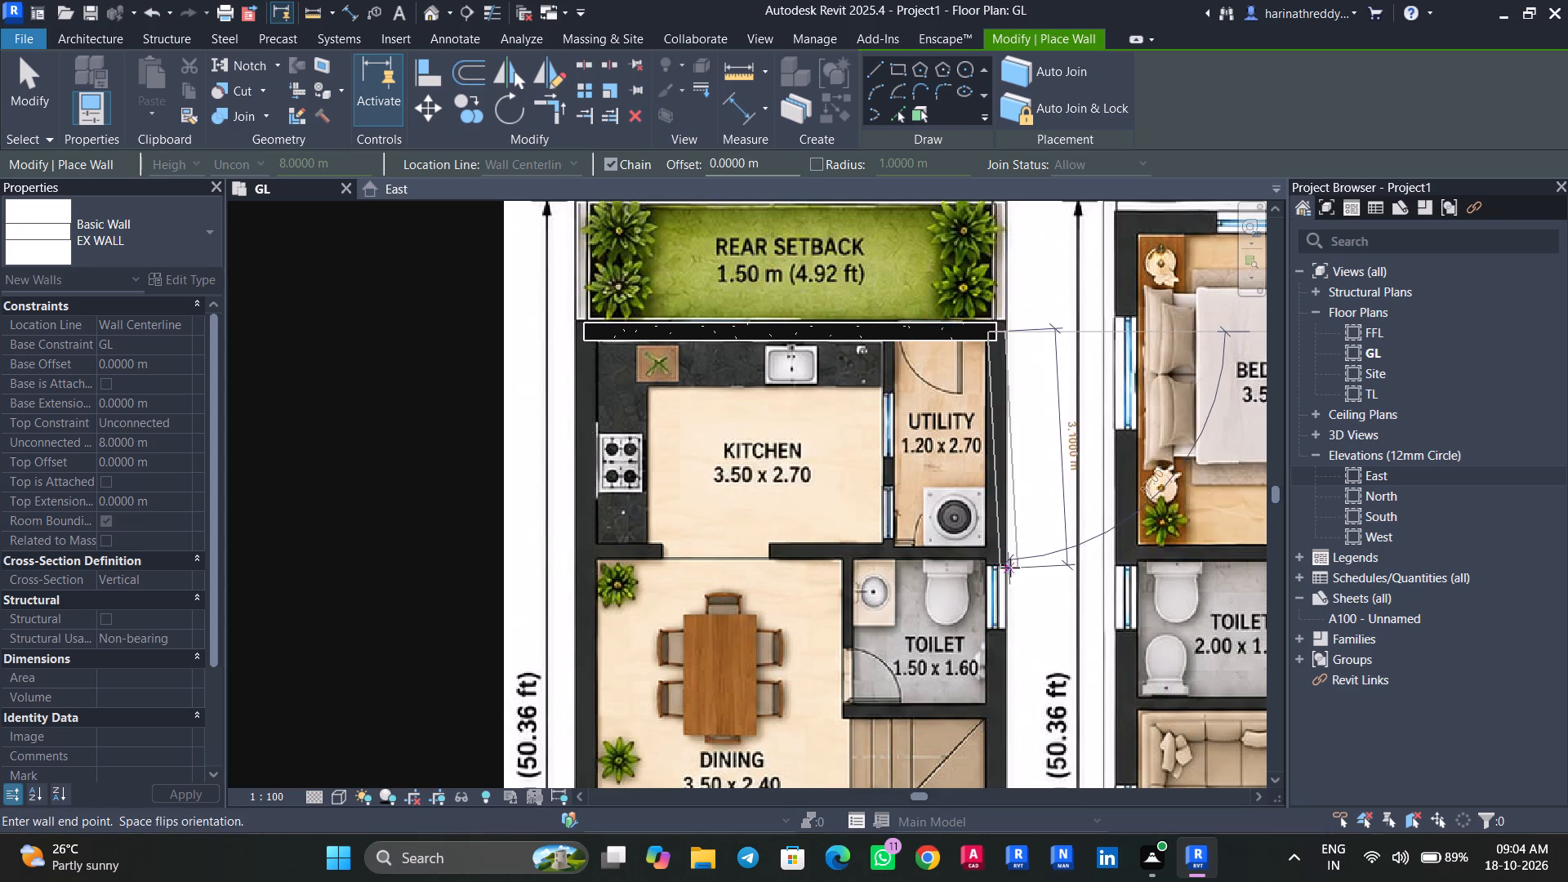
middle_drag(992, 599, 928, 311)
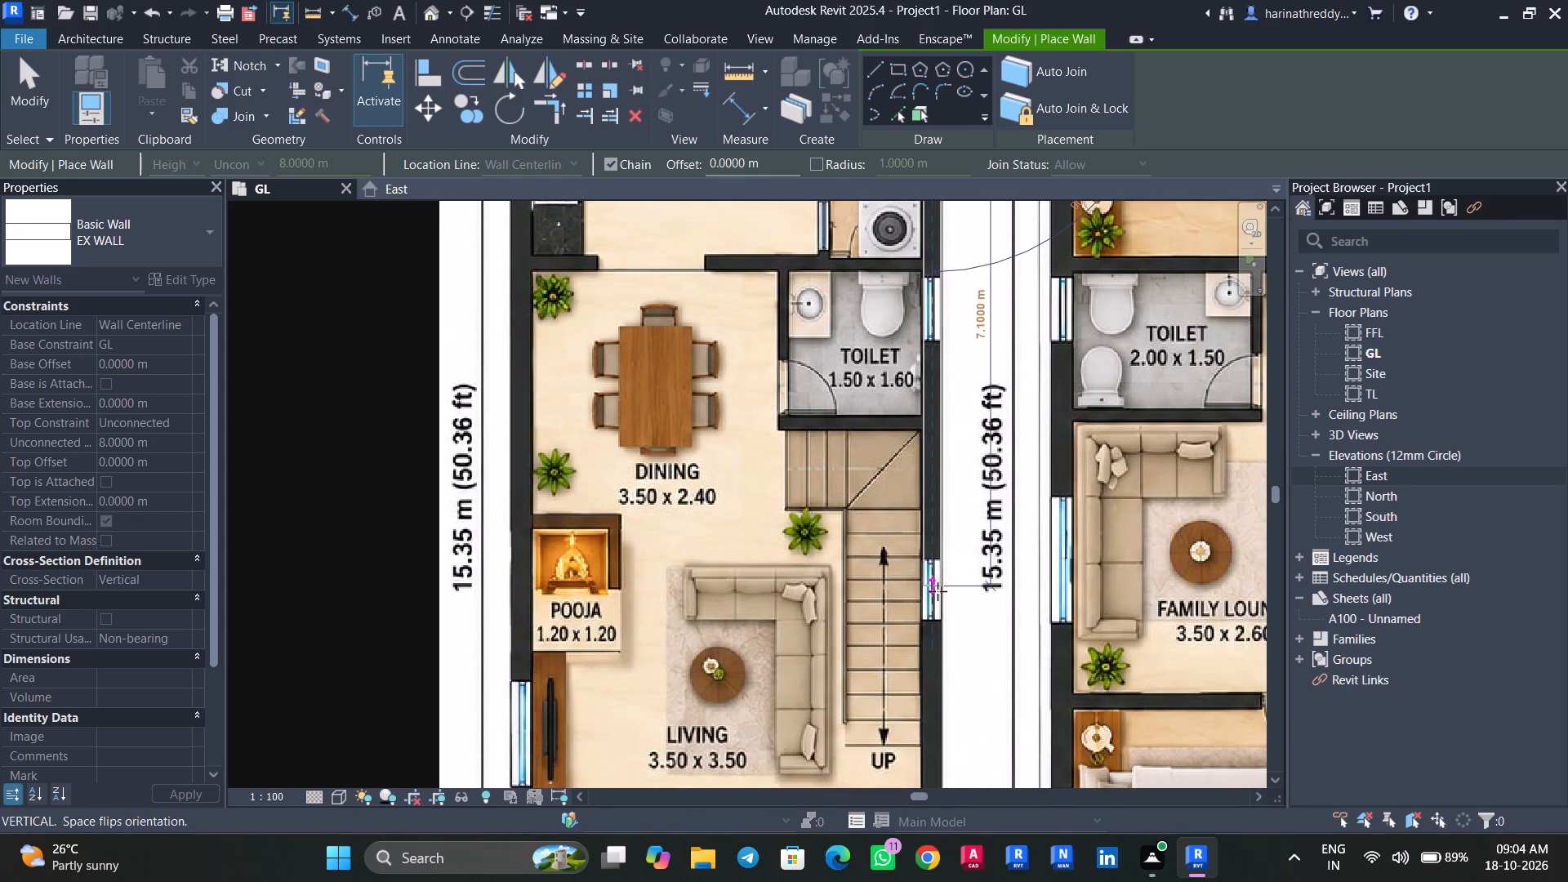
middle_drag(937, 591, 911, 350)
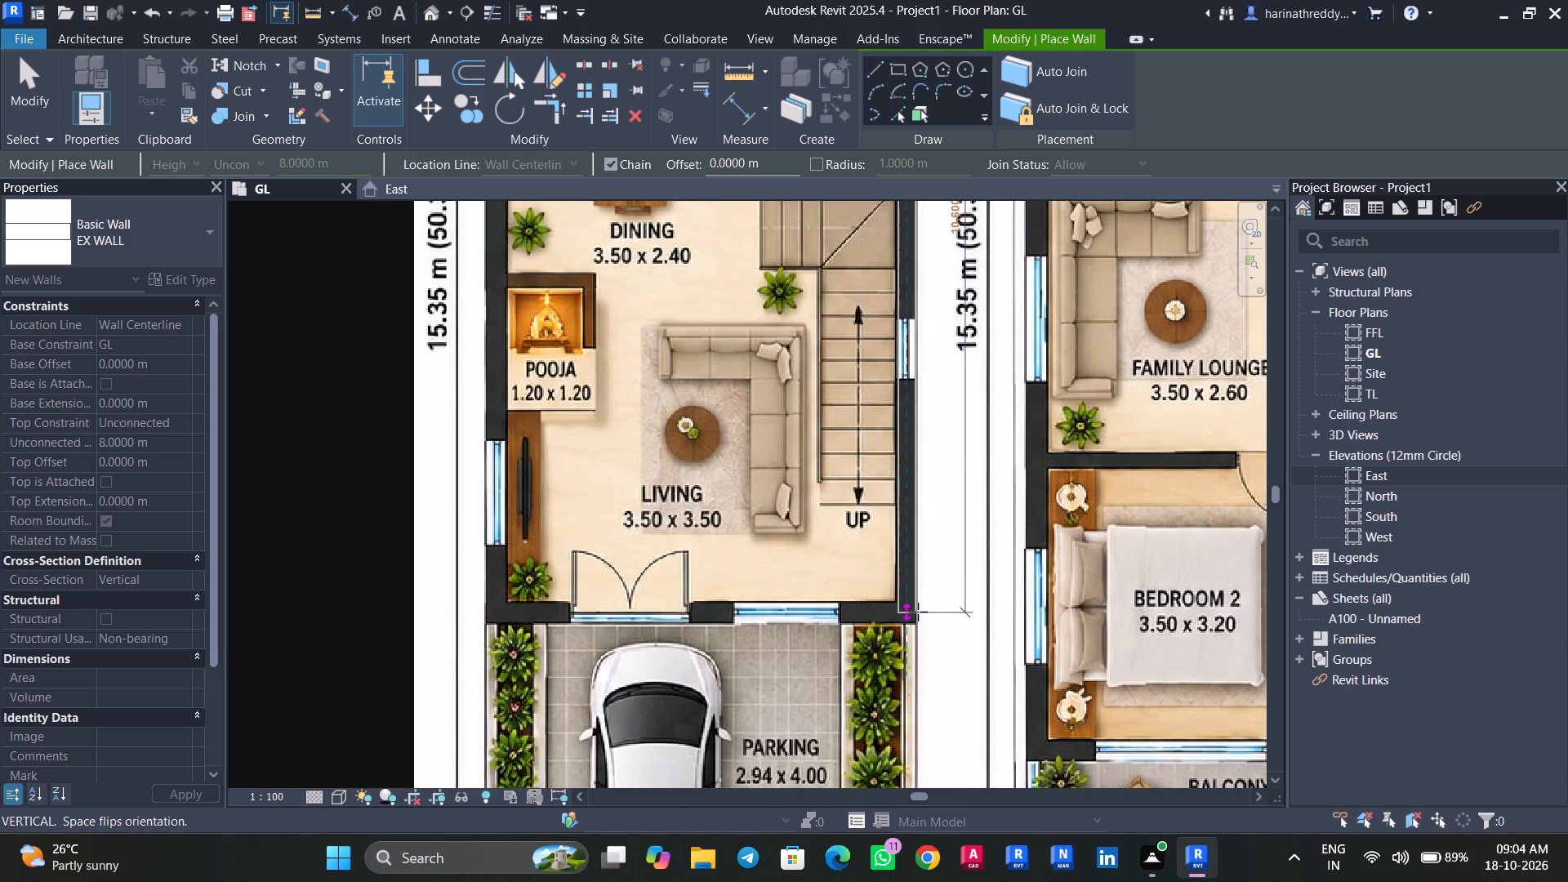
click(918, 612)
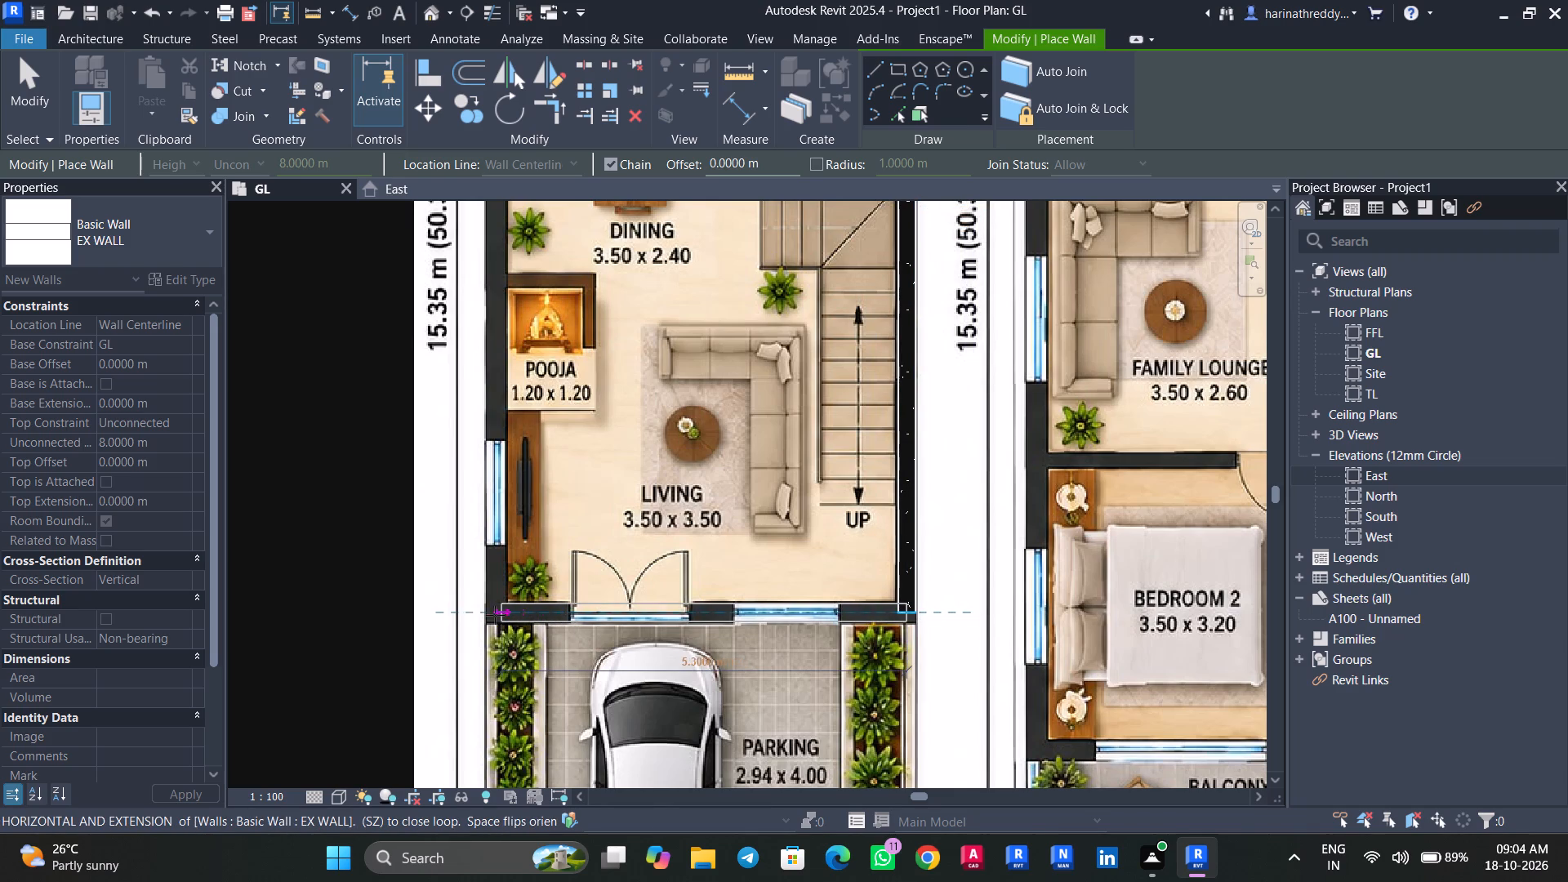
click(497, 616)
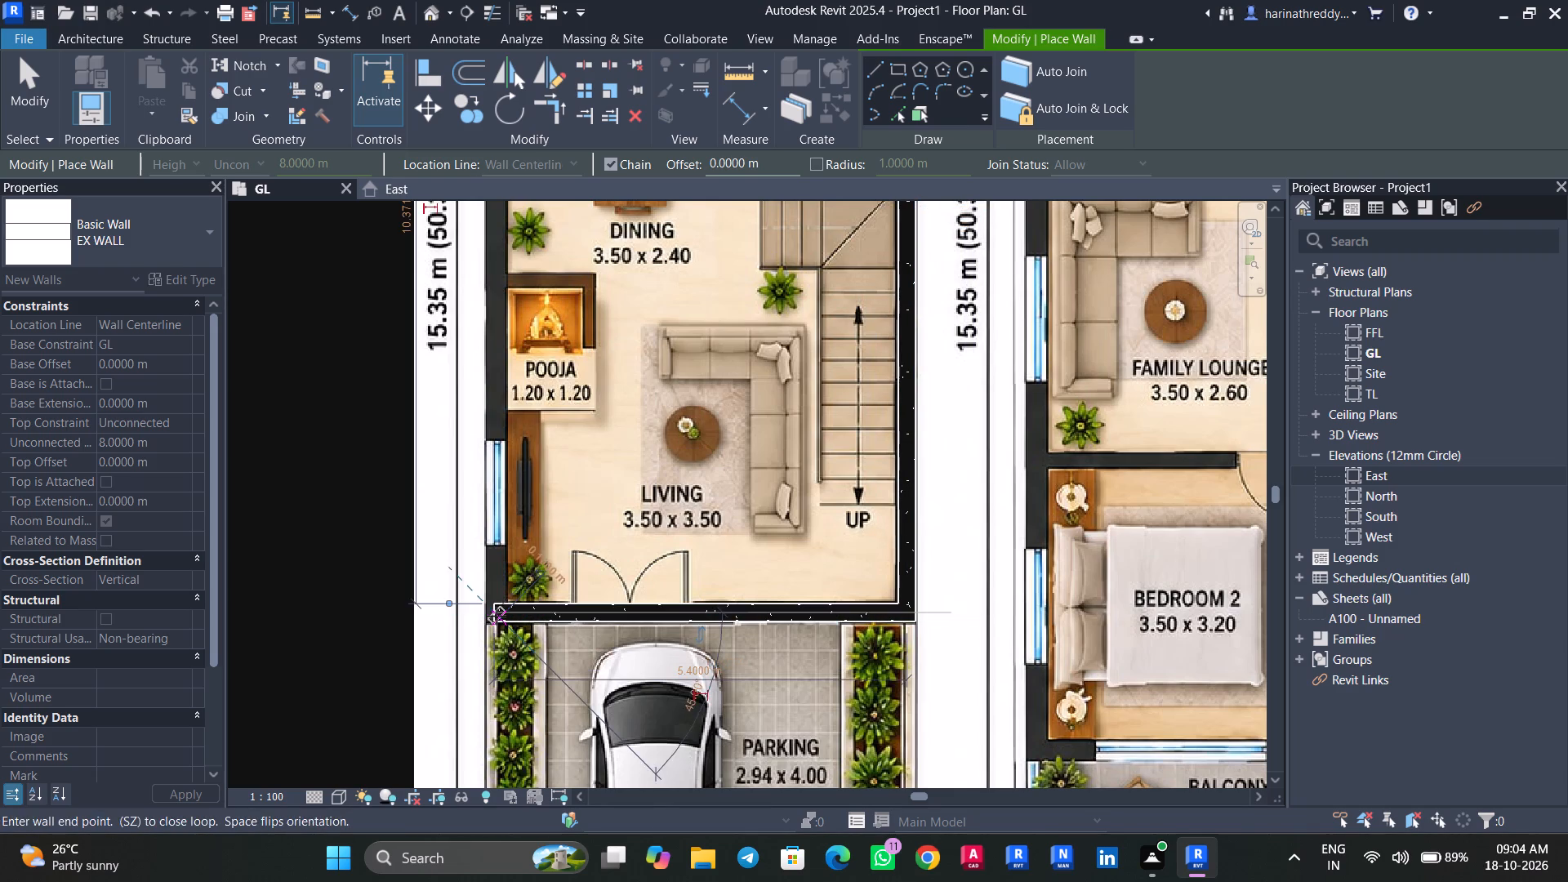
middle_drag(479, 355, 523, 848)
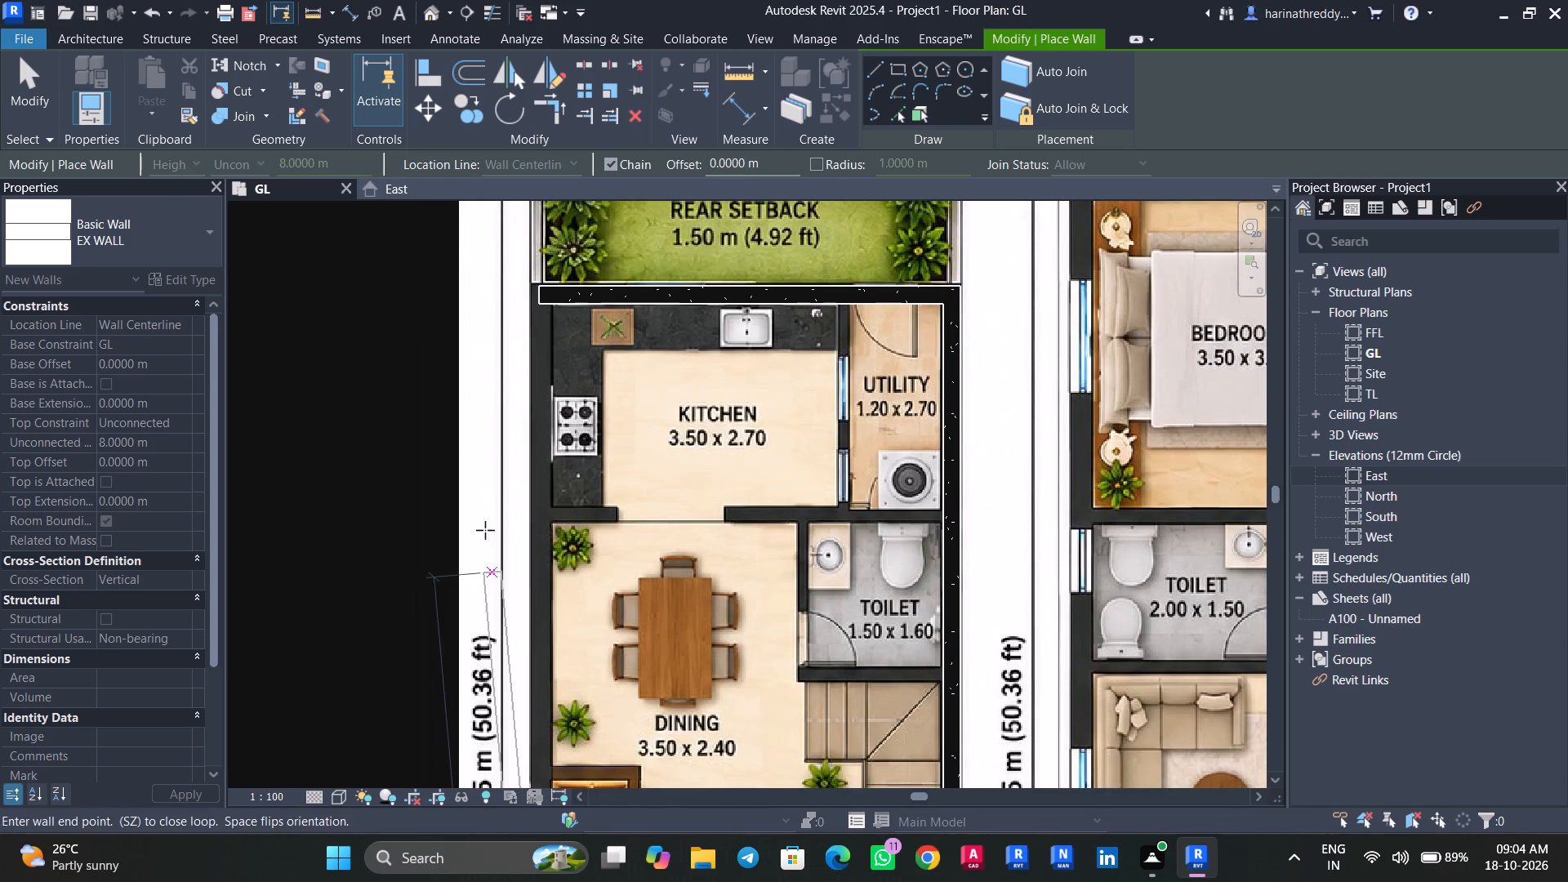
middle_drag(557, 327, 561, 457)
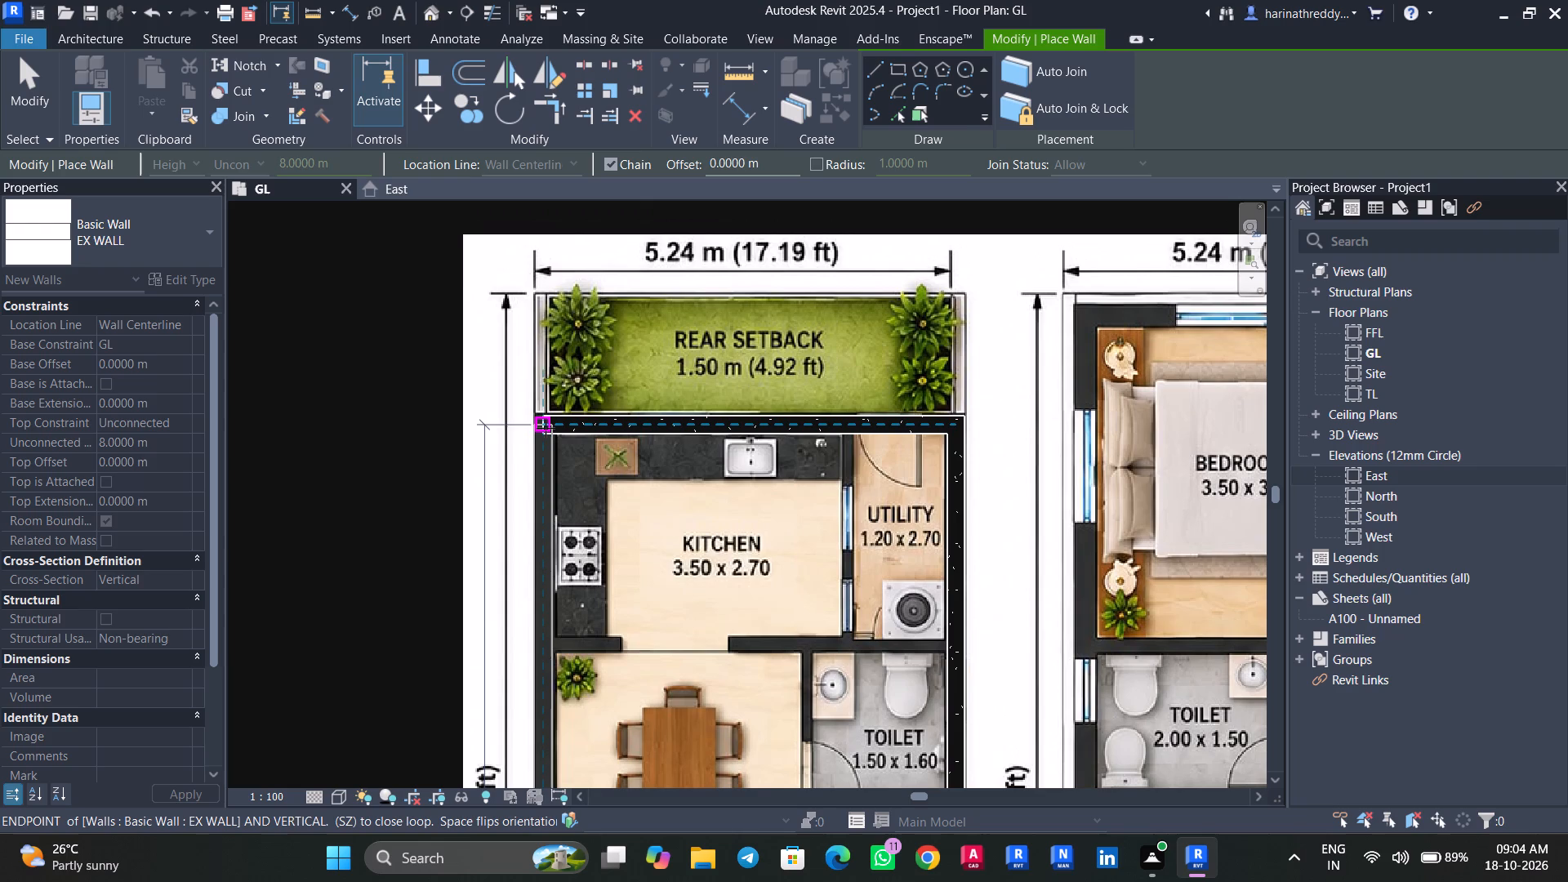
click(546, 425)
key(Escape)
key(Escape)
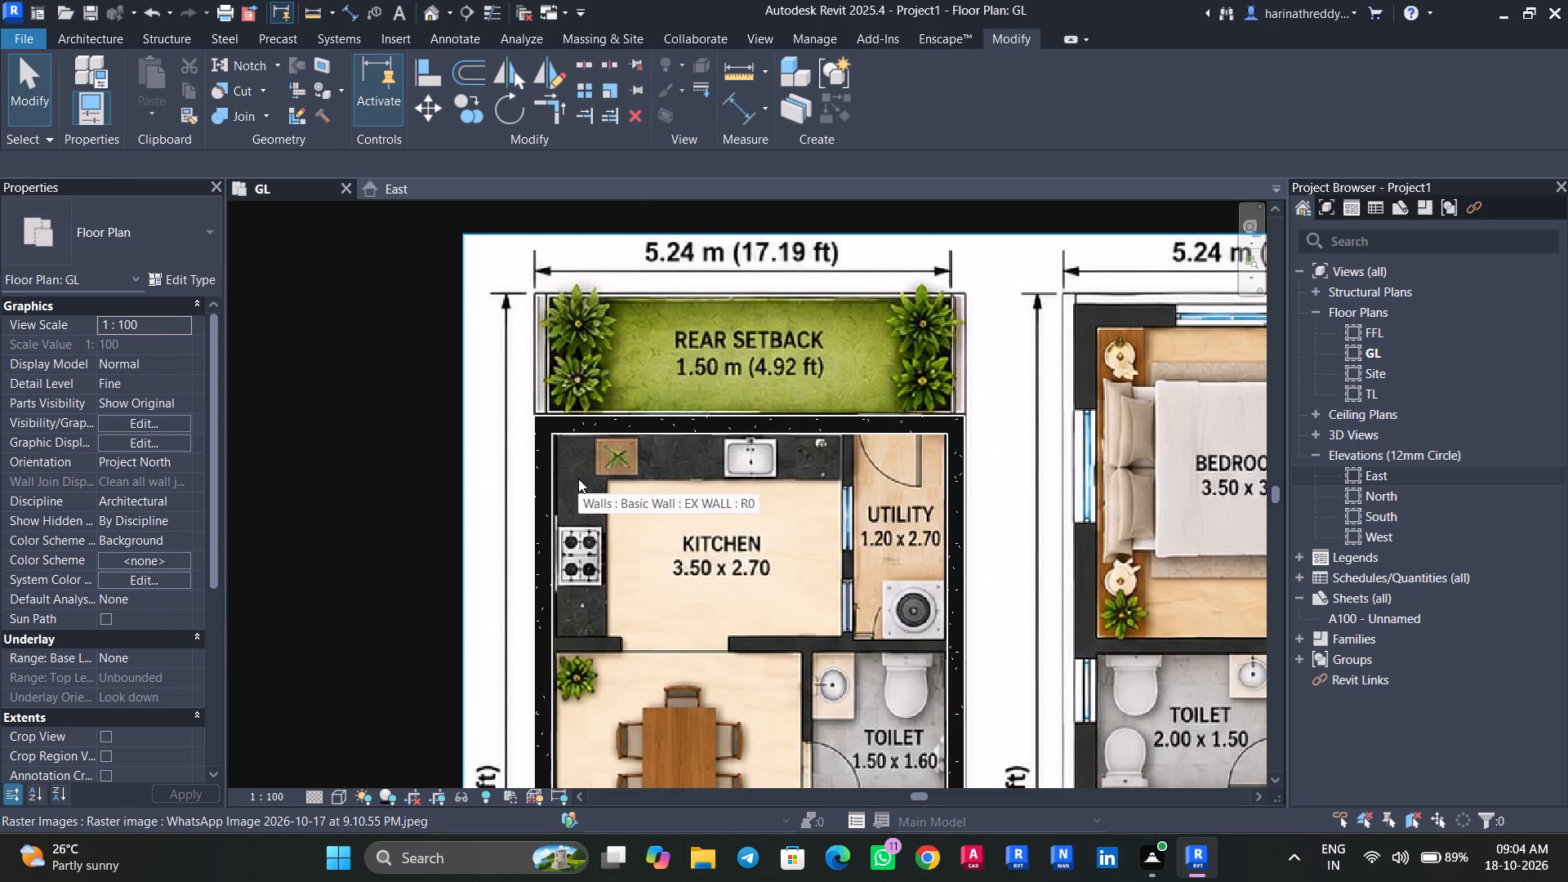
key(Escape)
key(Escape)
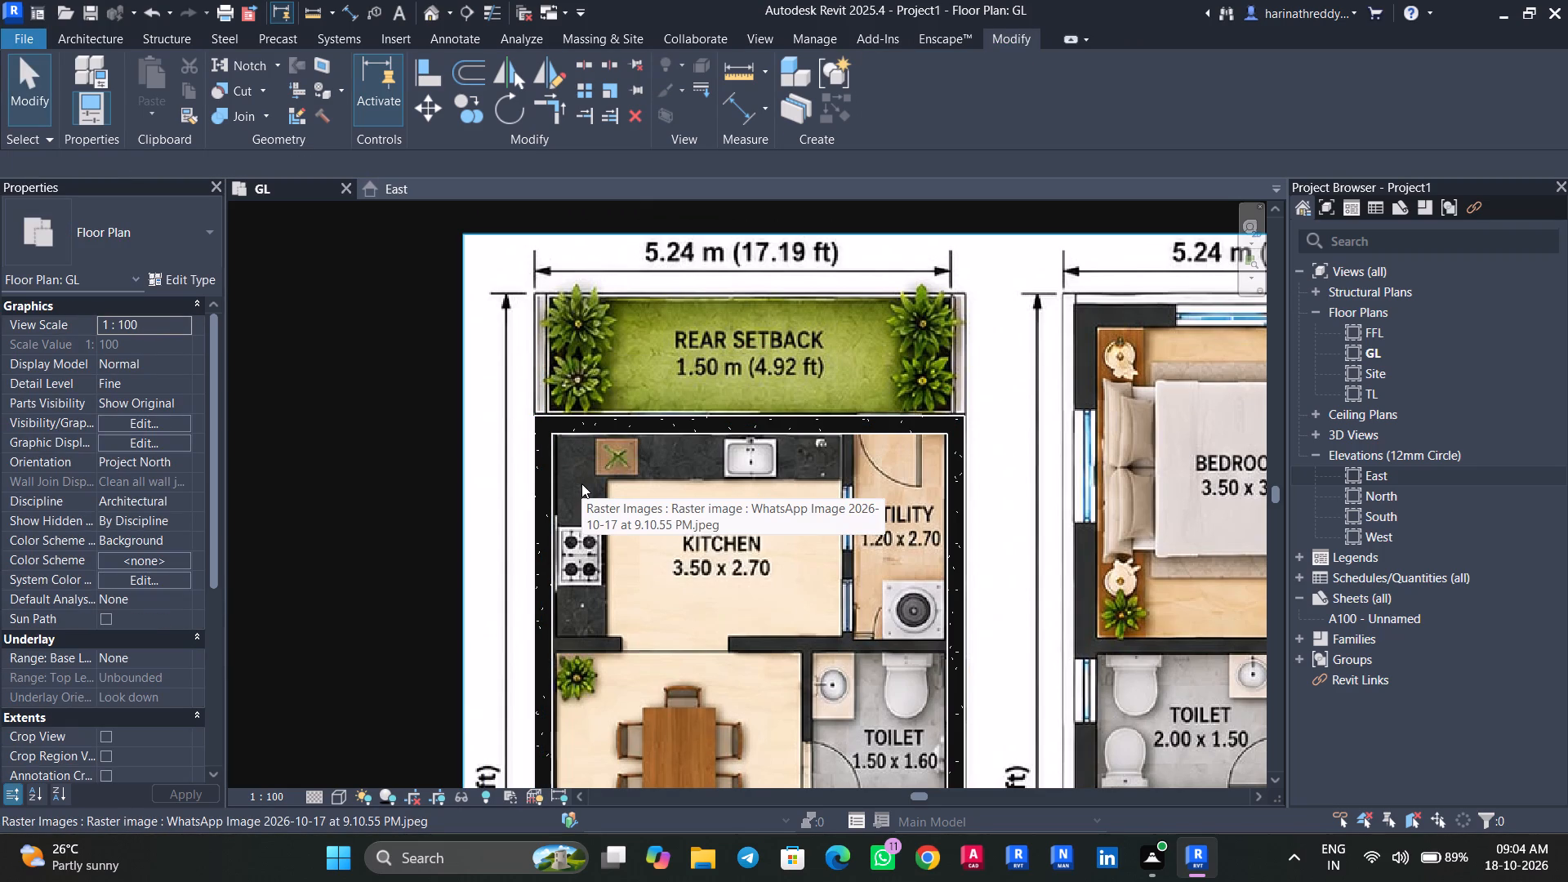
Restart the Wall command, duplicate EX WALL as IN WALL, and set its structure layer thickness to 6".
text(WA)
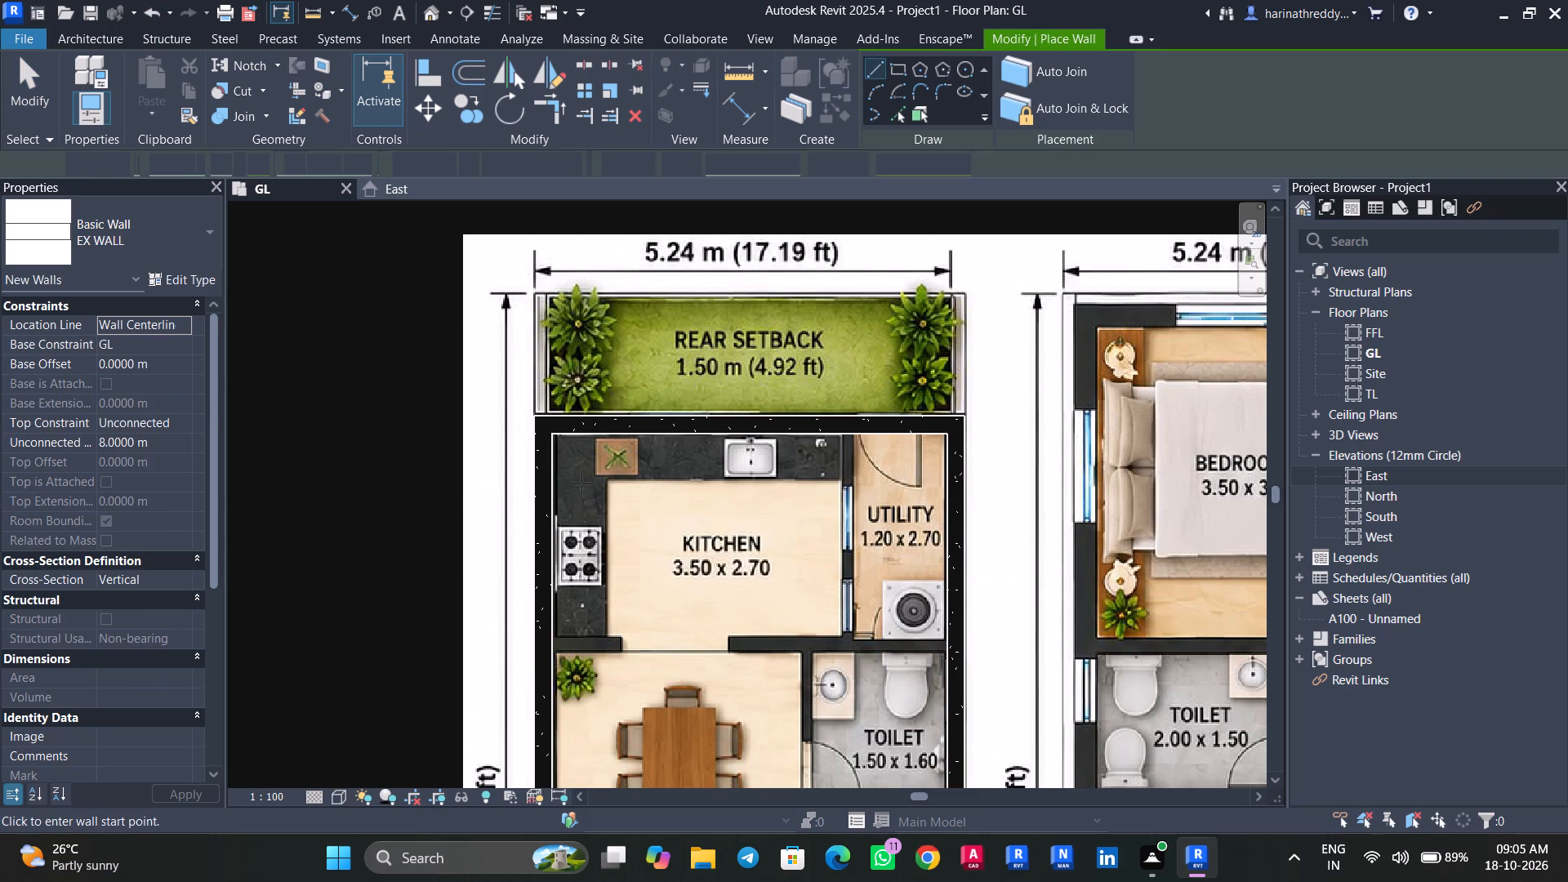
click(200, 283)
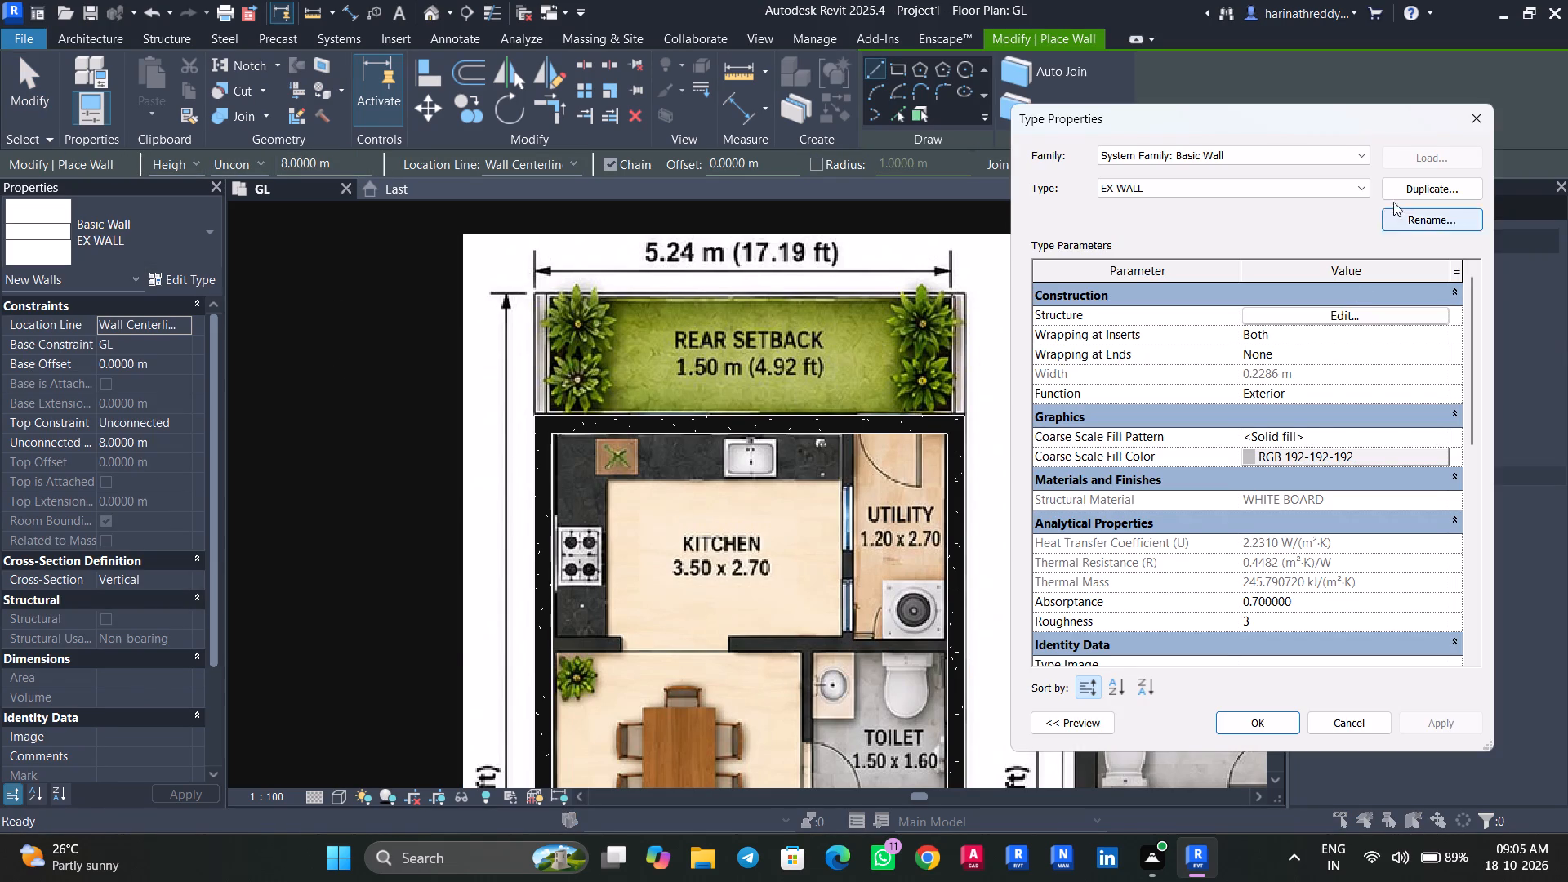
click(1390, 191)
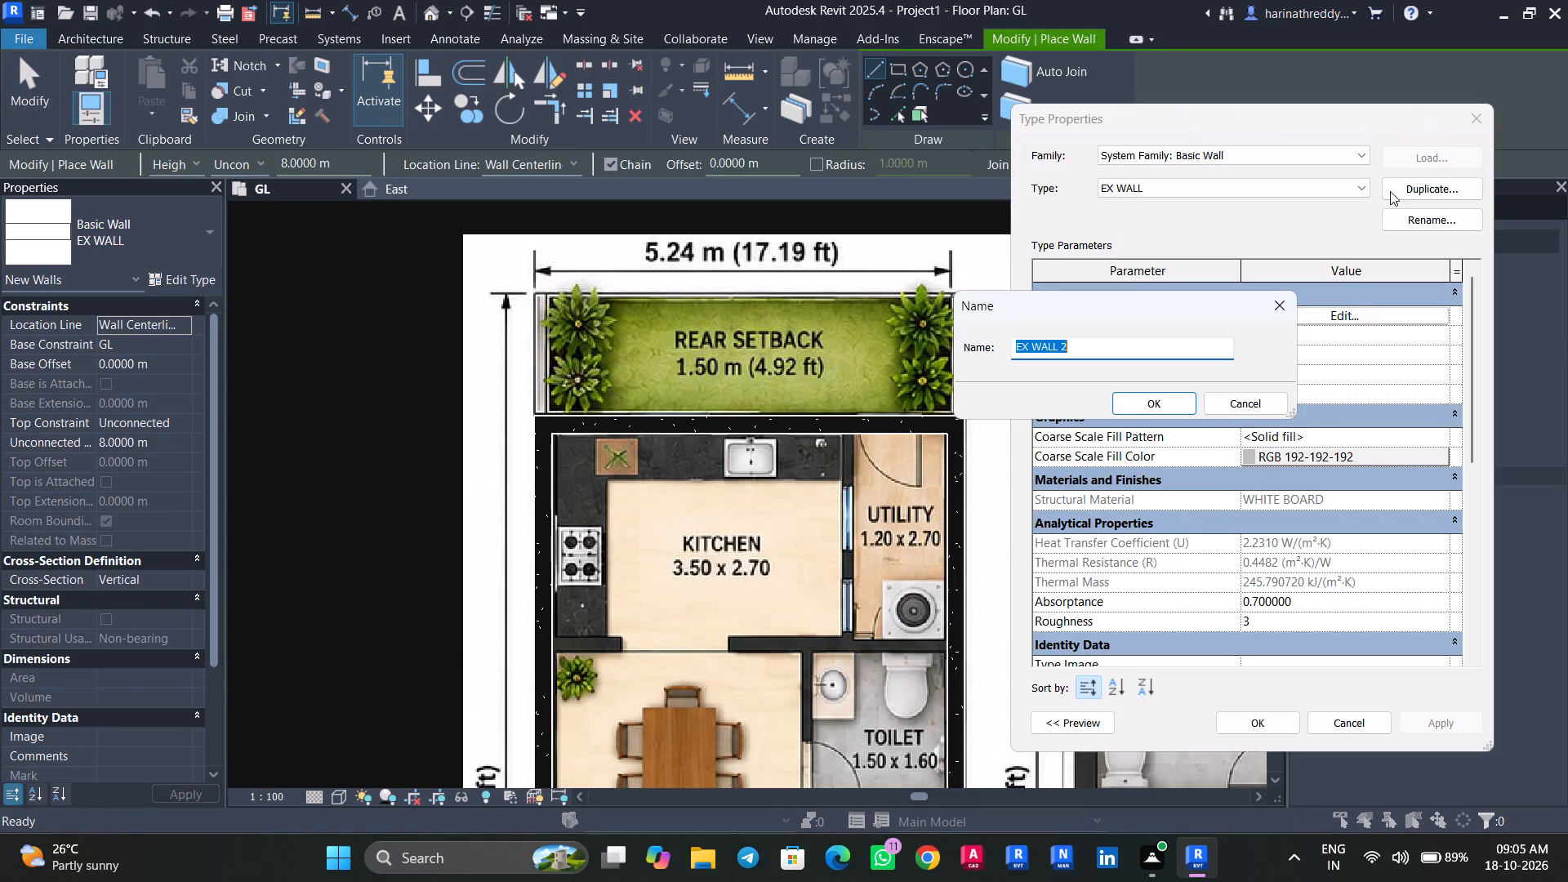
text(IN WALL)
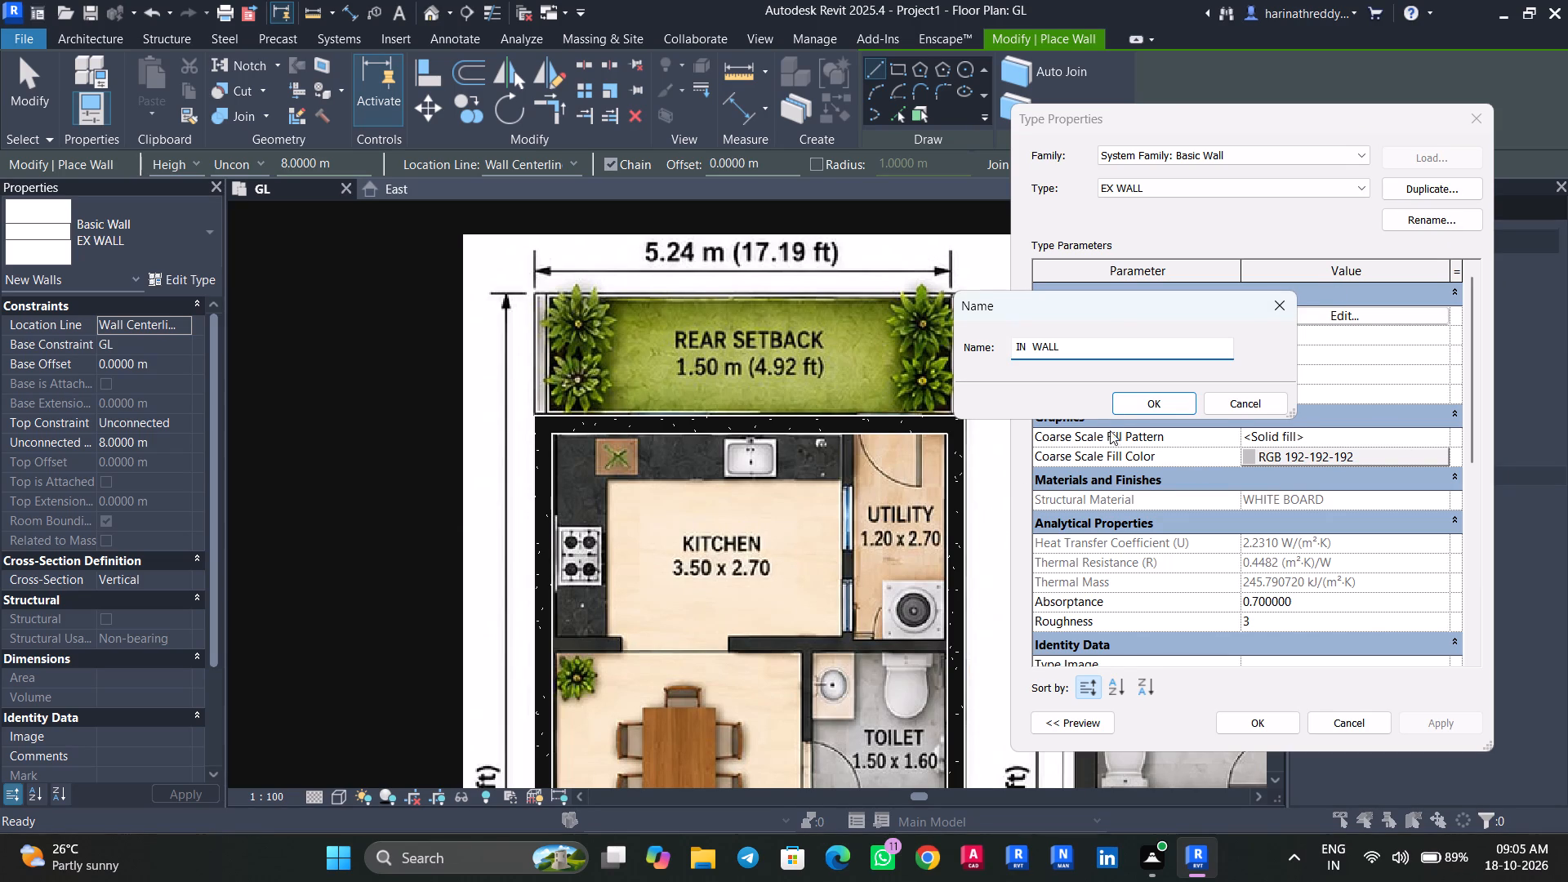
click(1125, 412)
click(1264, 313)
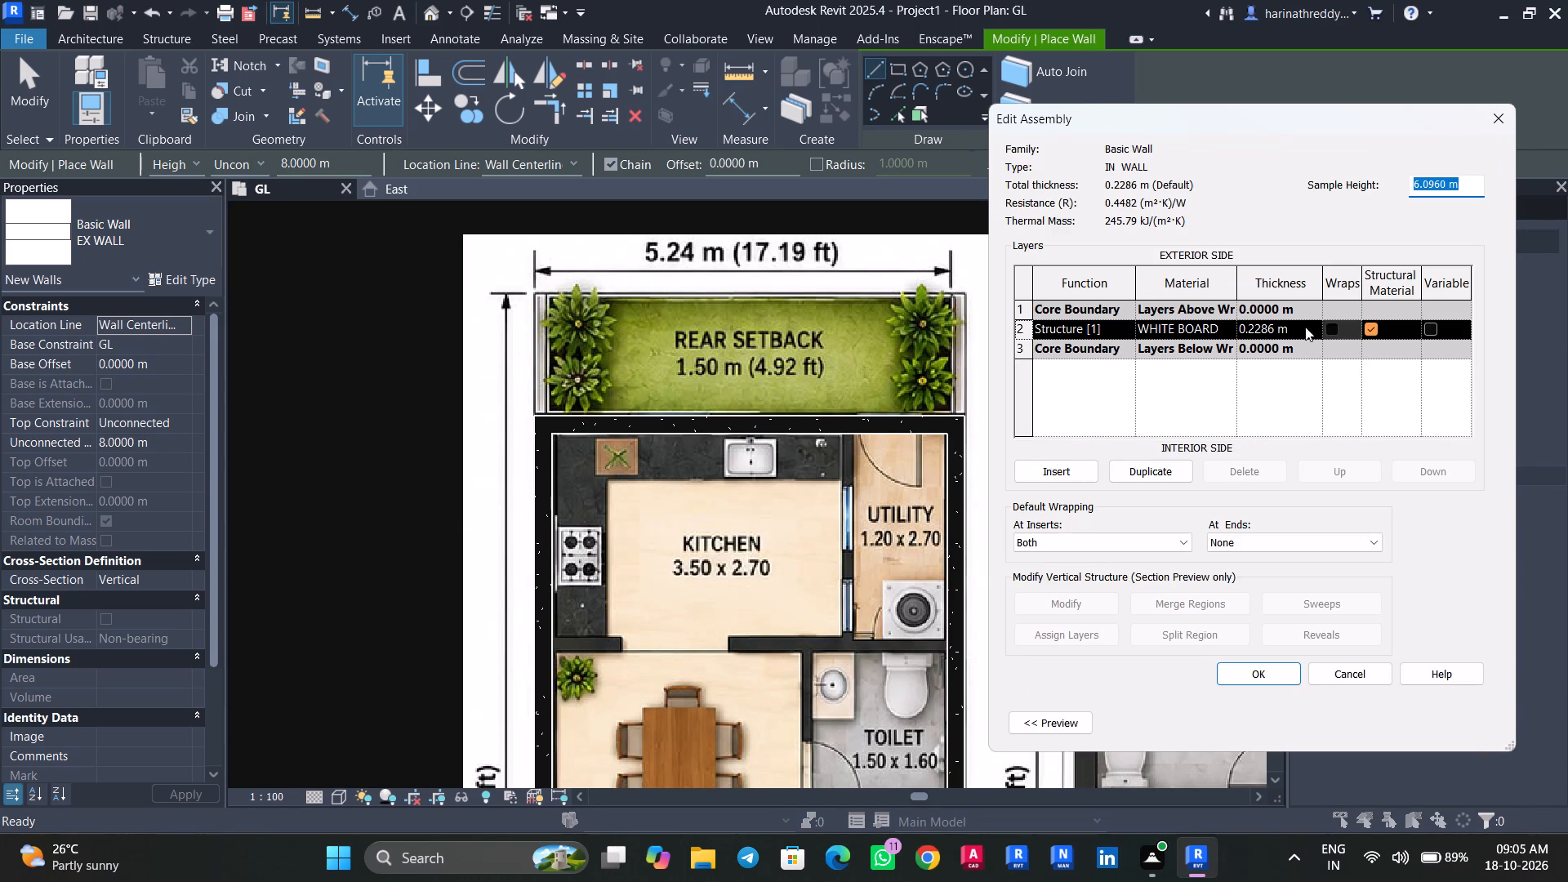
click(1305, 327)
text(6")
key(Return)
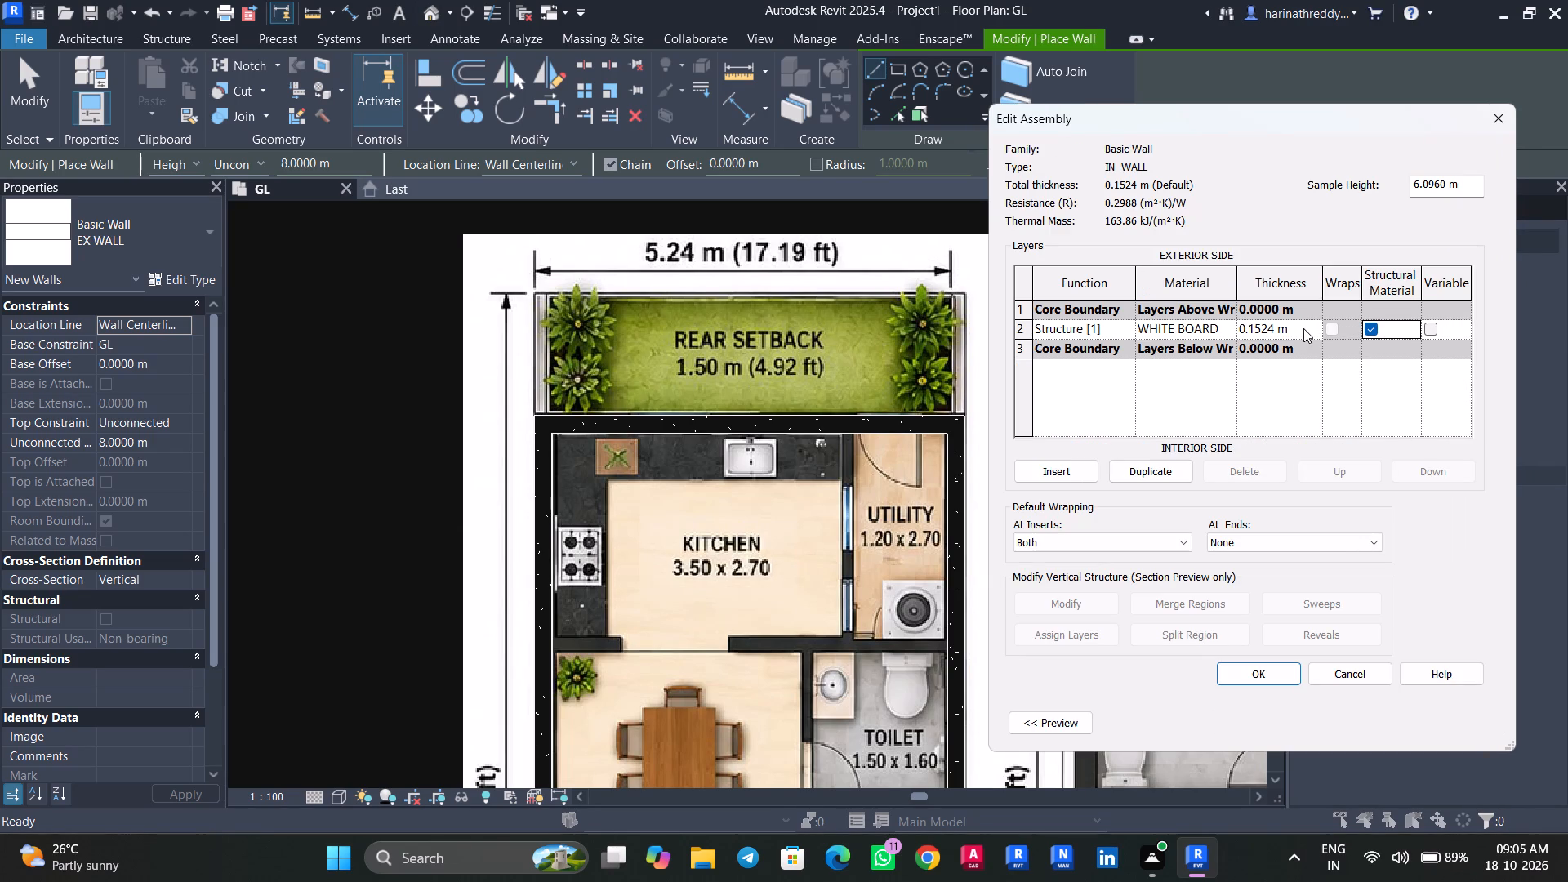
click(1249, 673)
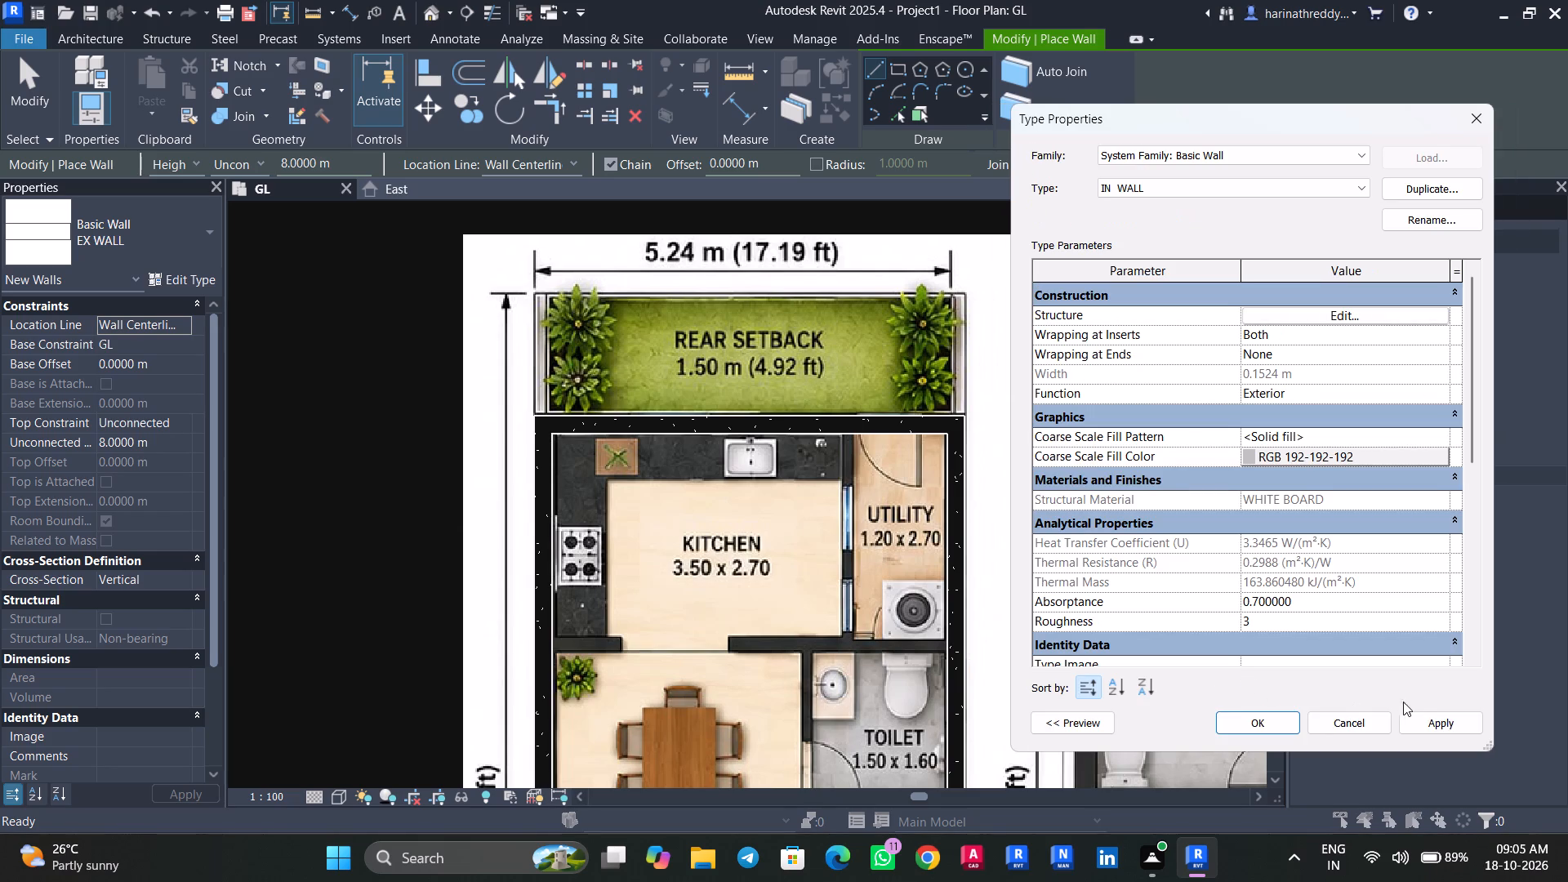
click(1449, 719)
Duplicate the IN WALL type as OUT WALL.
click(1409, 189)
text(OUTT)
key(BackSpace)
key(BackSpace)
key(BackSpace)
key(BackSpace)
key(BackSpace)
key(BackSpace)
key(BackSpace)
key(BackSpace)
key(BackSpace)
key(BackSpace)
key(BackSpace)
key(BackSpace)
key(BackSpace)
key(BackSpace)
key(BackSpace)
key(BackSpace)
key(BackSpace)
key(BackSpace)
key(BackSpace)
key(BackSpace)
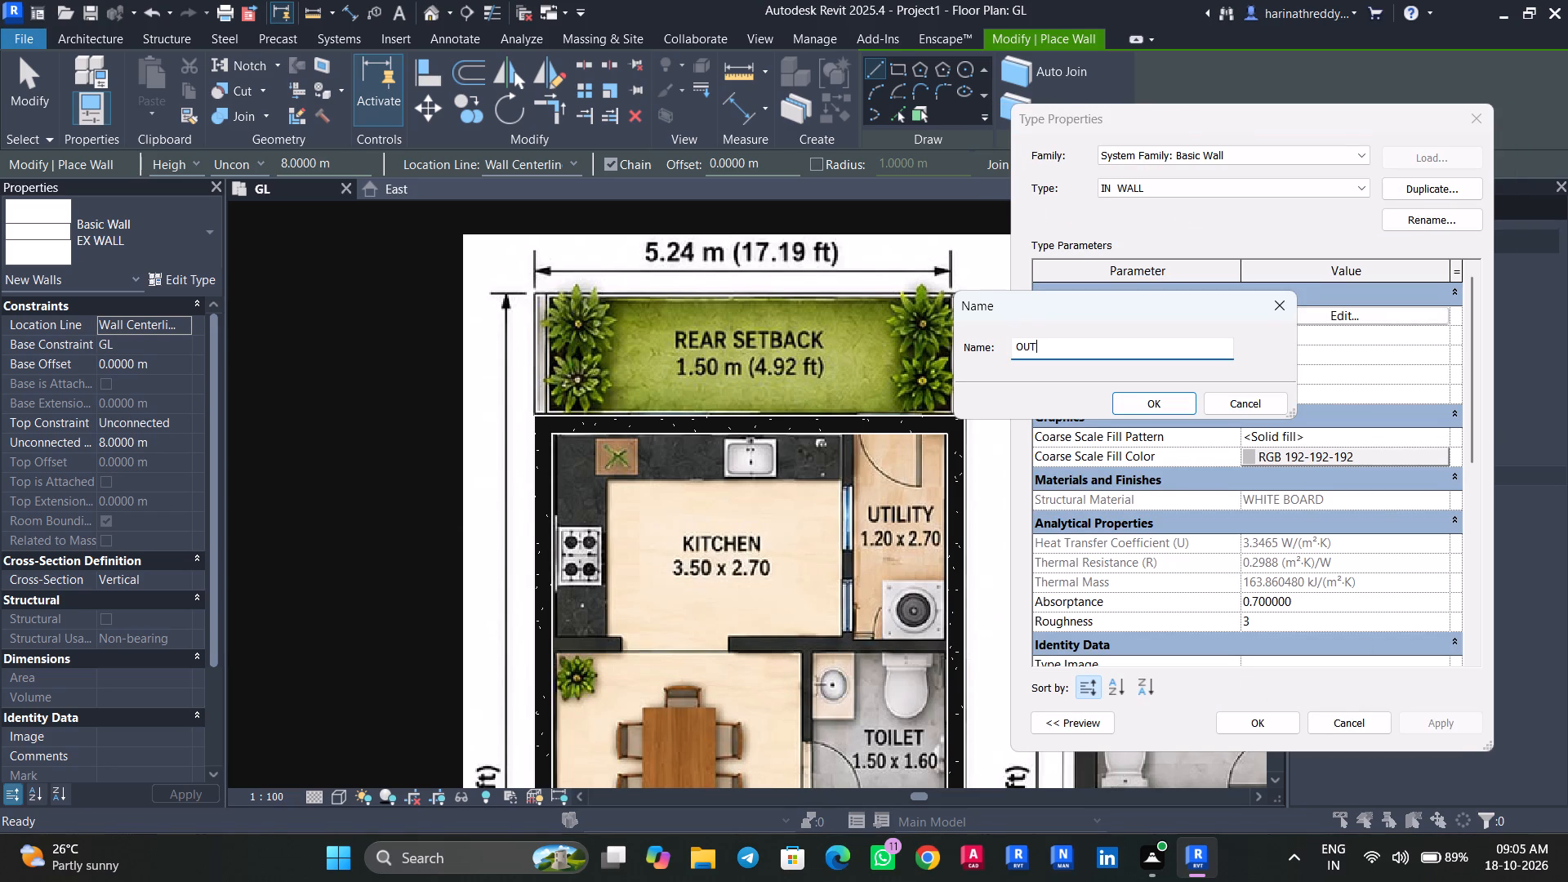
text(OUT WA)
text(LL)
click(1158, 402)
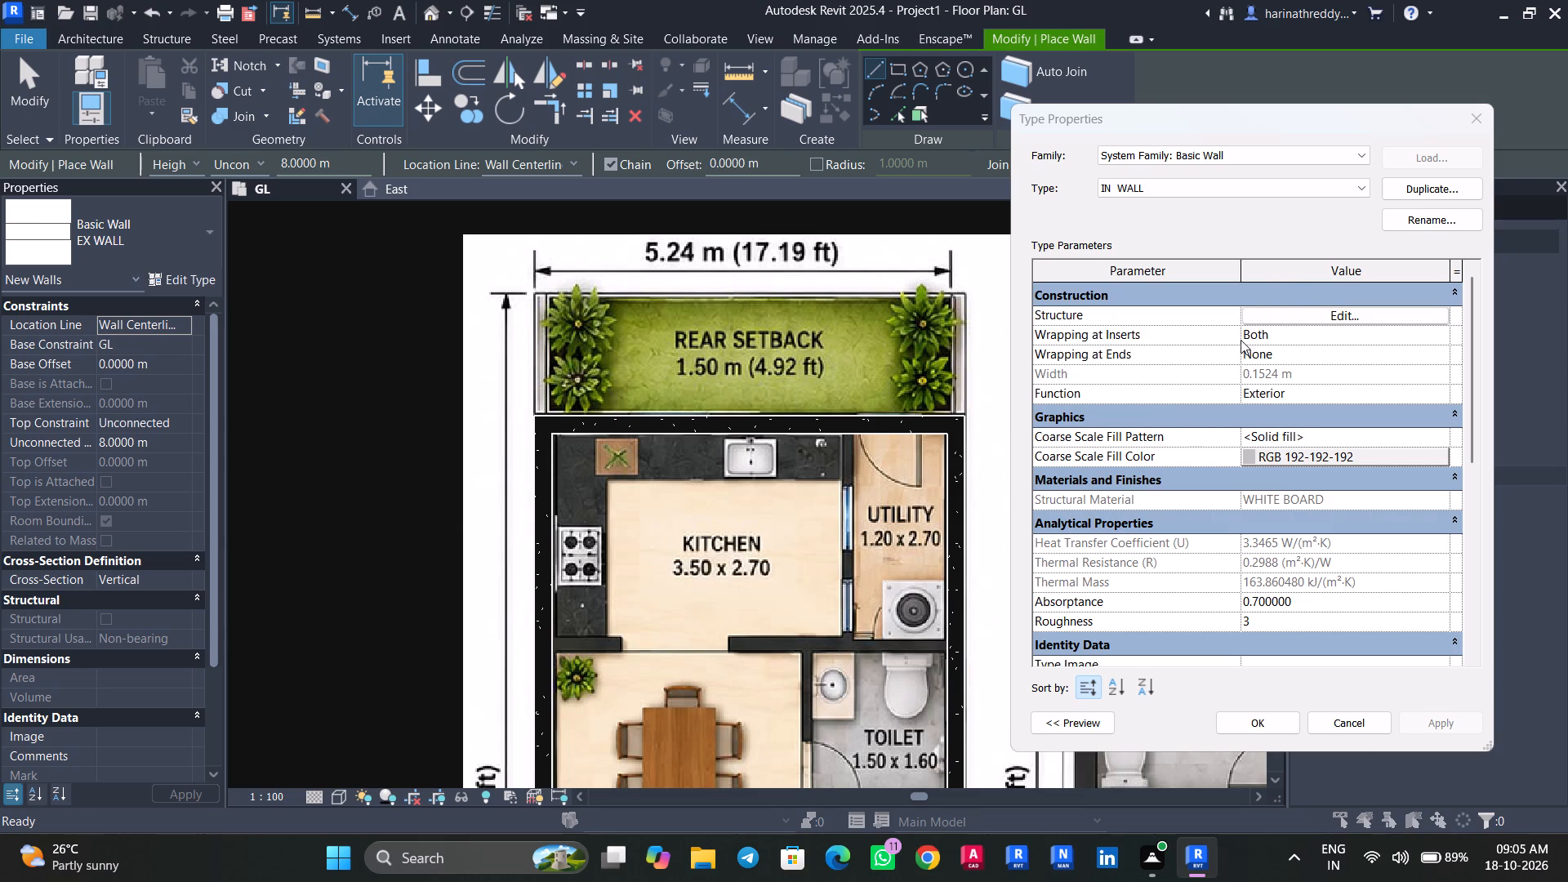
Set the thickness of OUT WALL's structure layer to 4.5" and apply the type changes.
click(1253, 319)
click(1283, 317)
click(1287, 323)
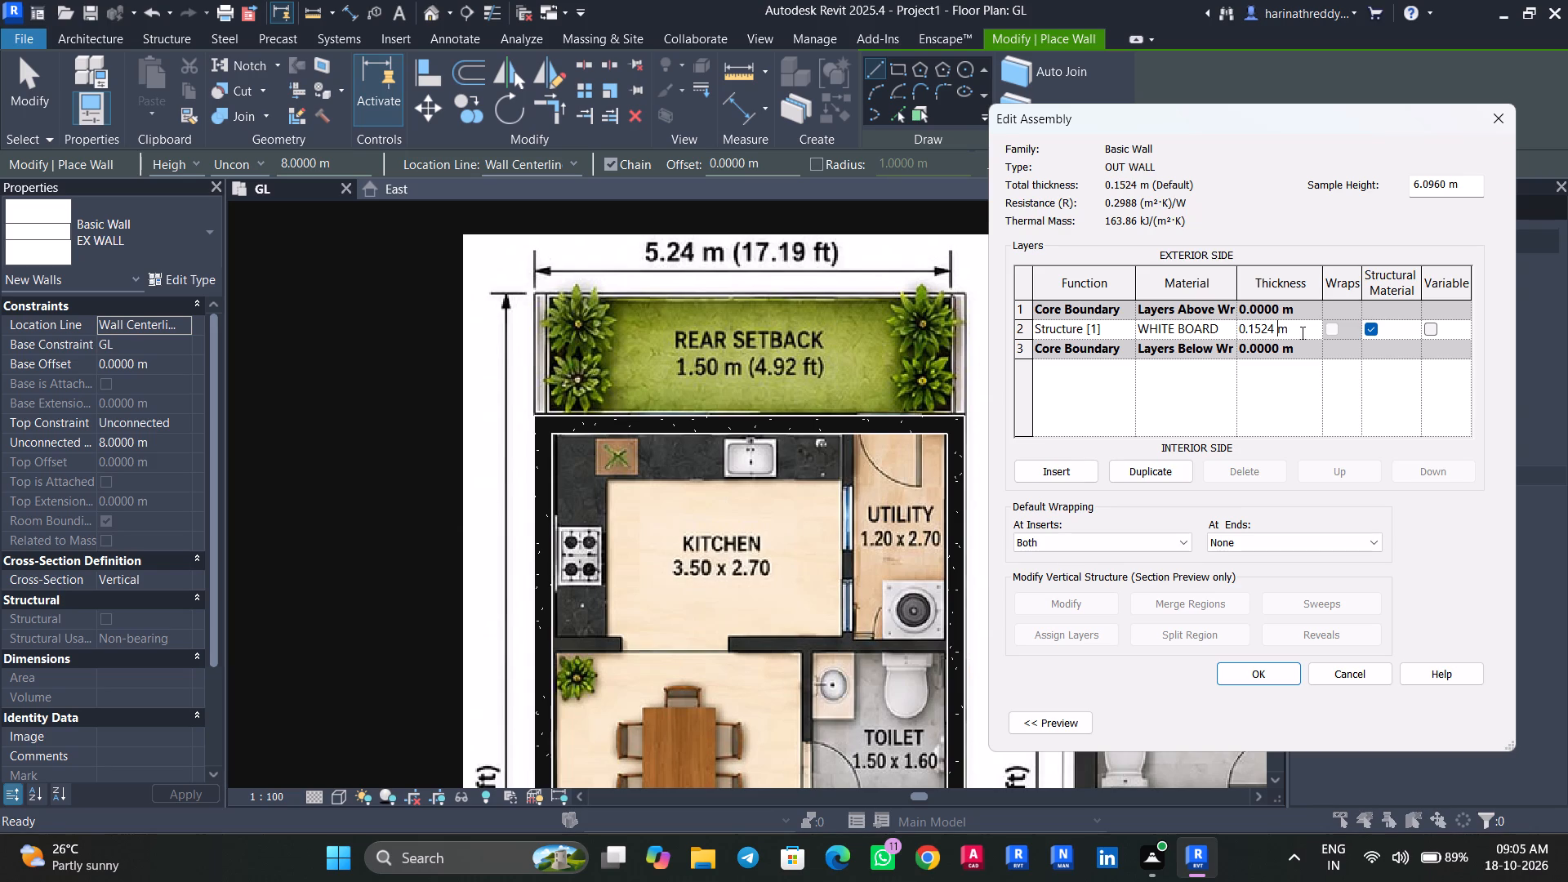
drag(1301, 332, 1200, 343)
text(4.5")
key(Return)
click(1266, 677)
click(1442, 729)
click(1256, 728)
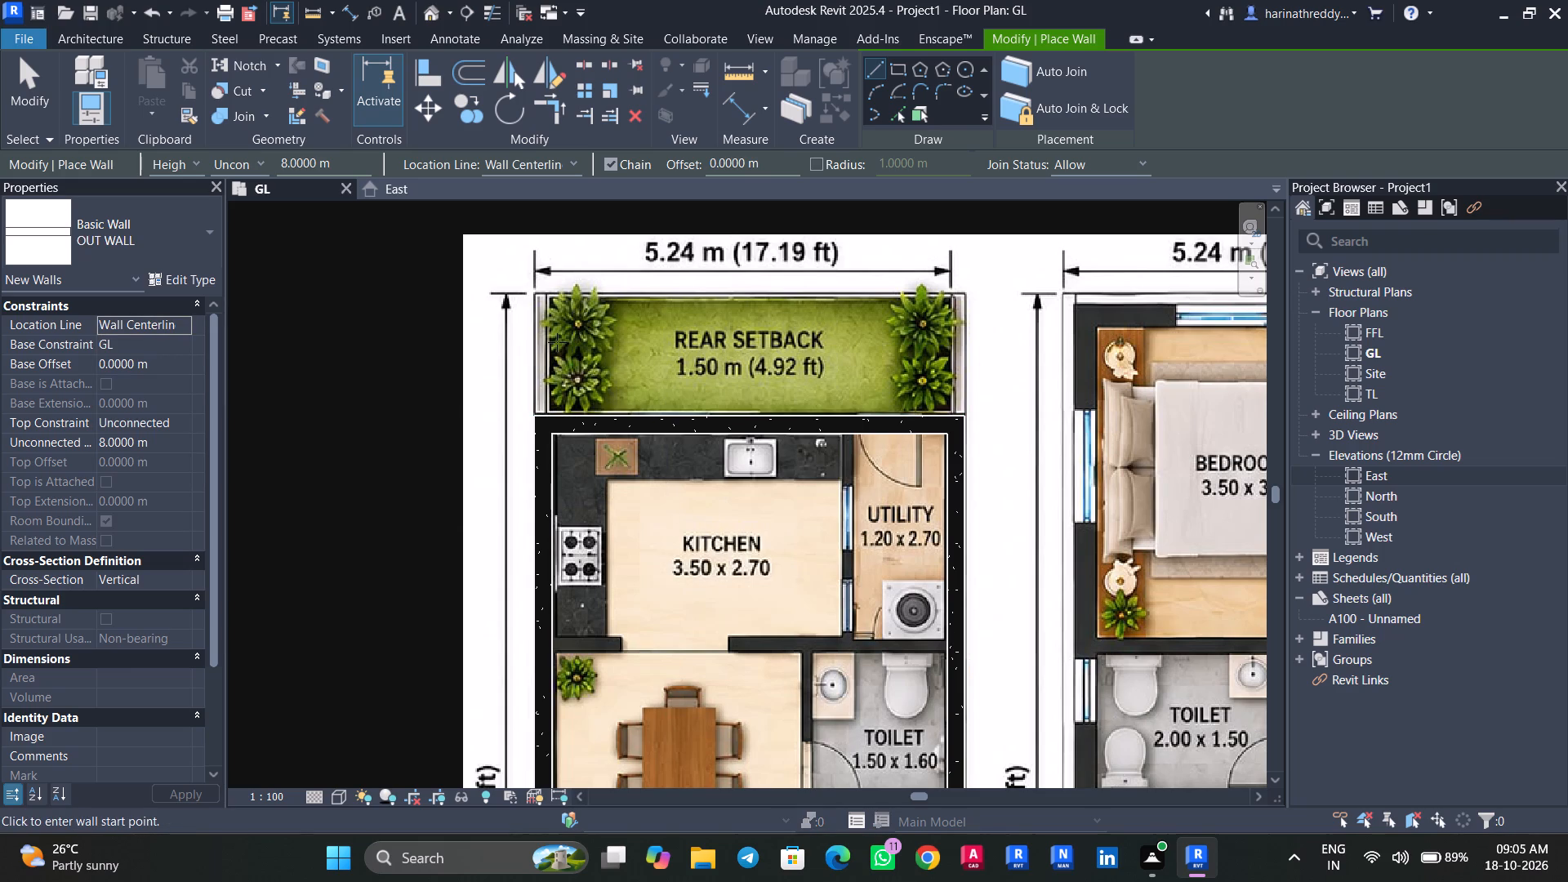
Select all EX WALL instances and set their top constraint to Up to level: FFL.
scroll(519, 384, up, 3)
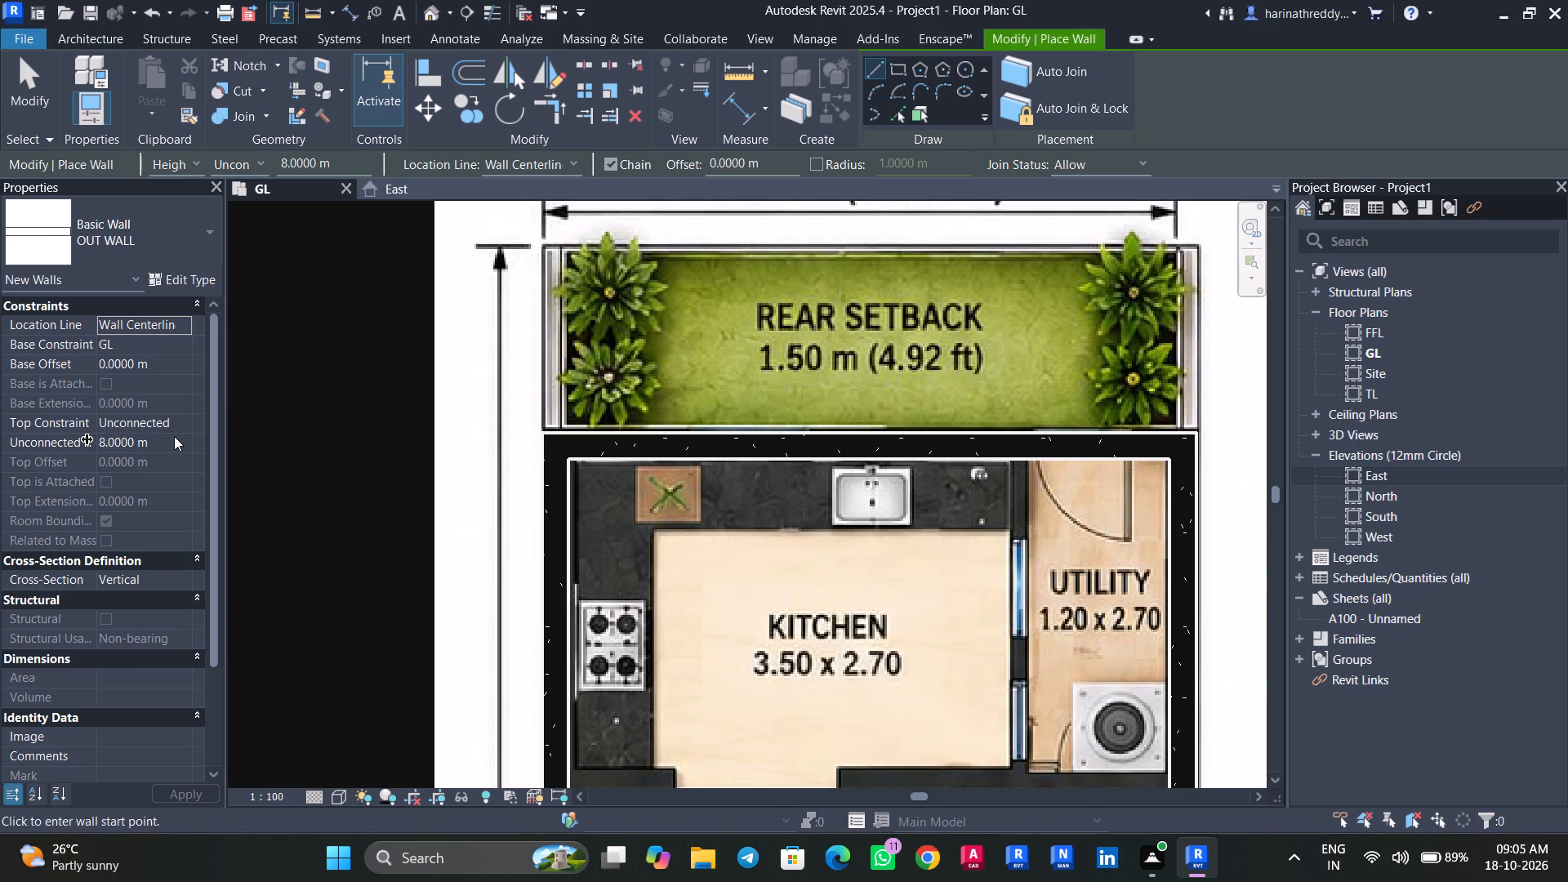
key(Escape)
key(Escape)
click(606, 453)
text(SA)
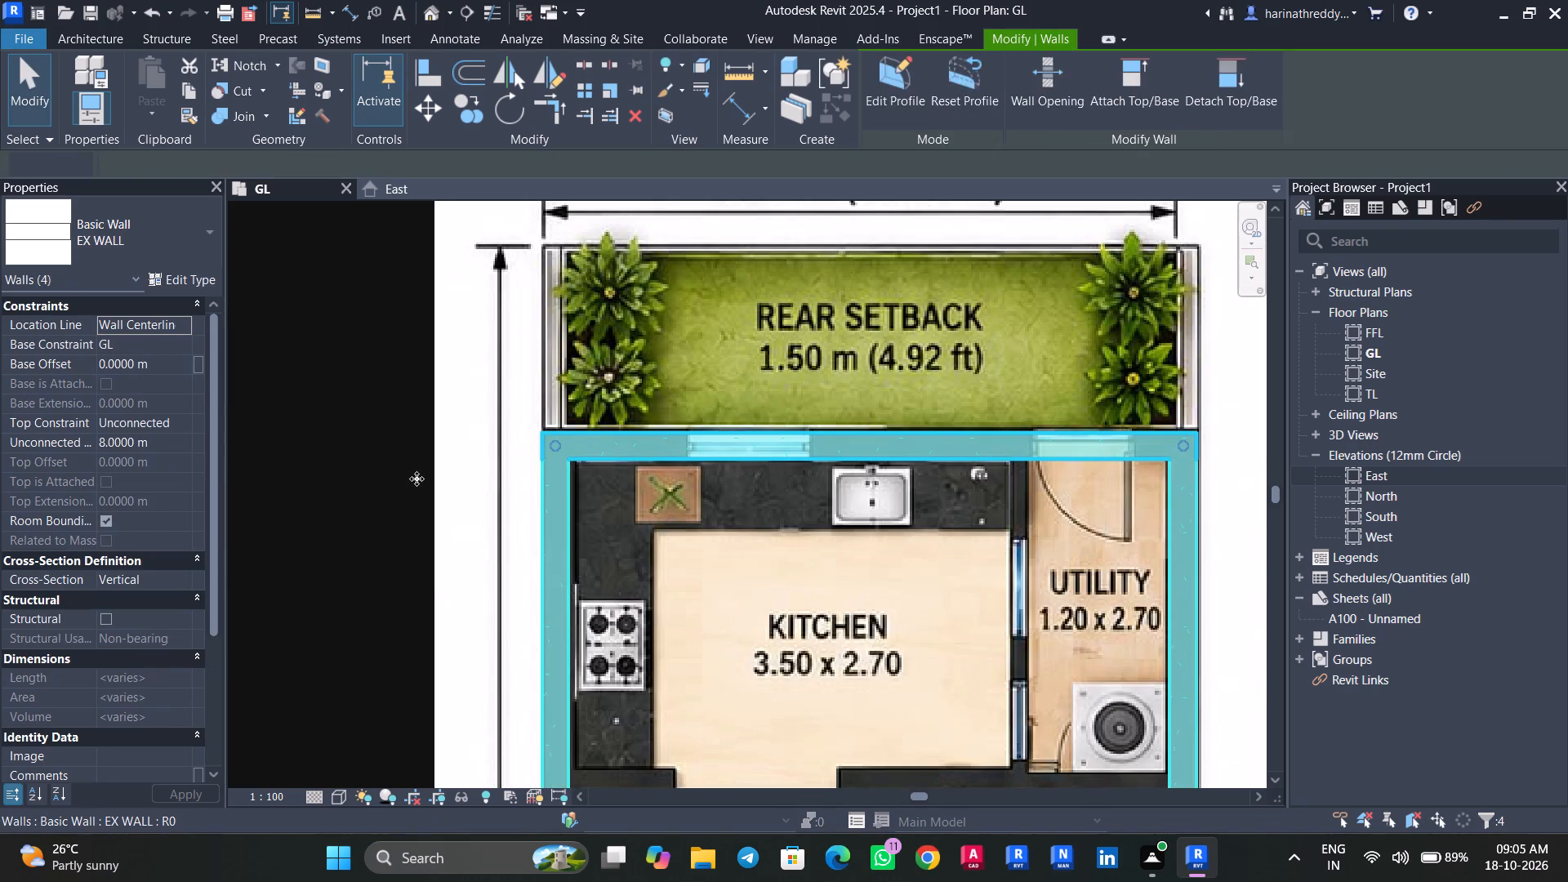
click(182, 425)
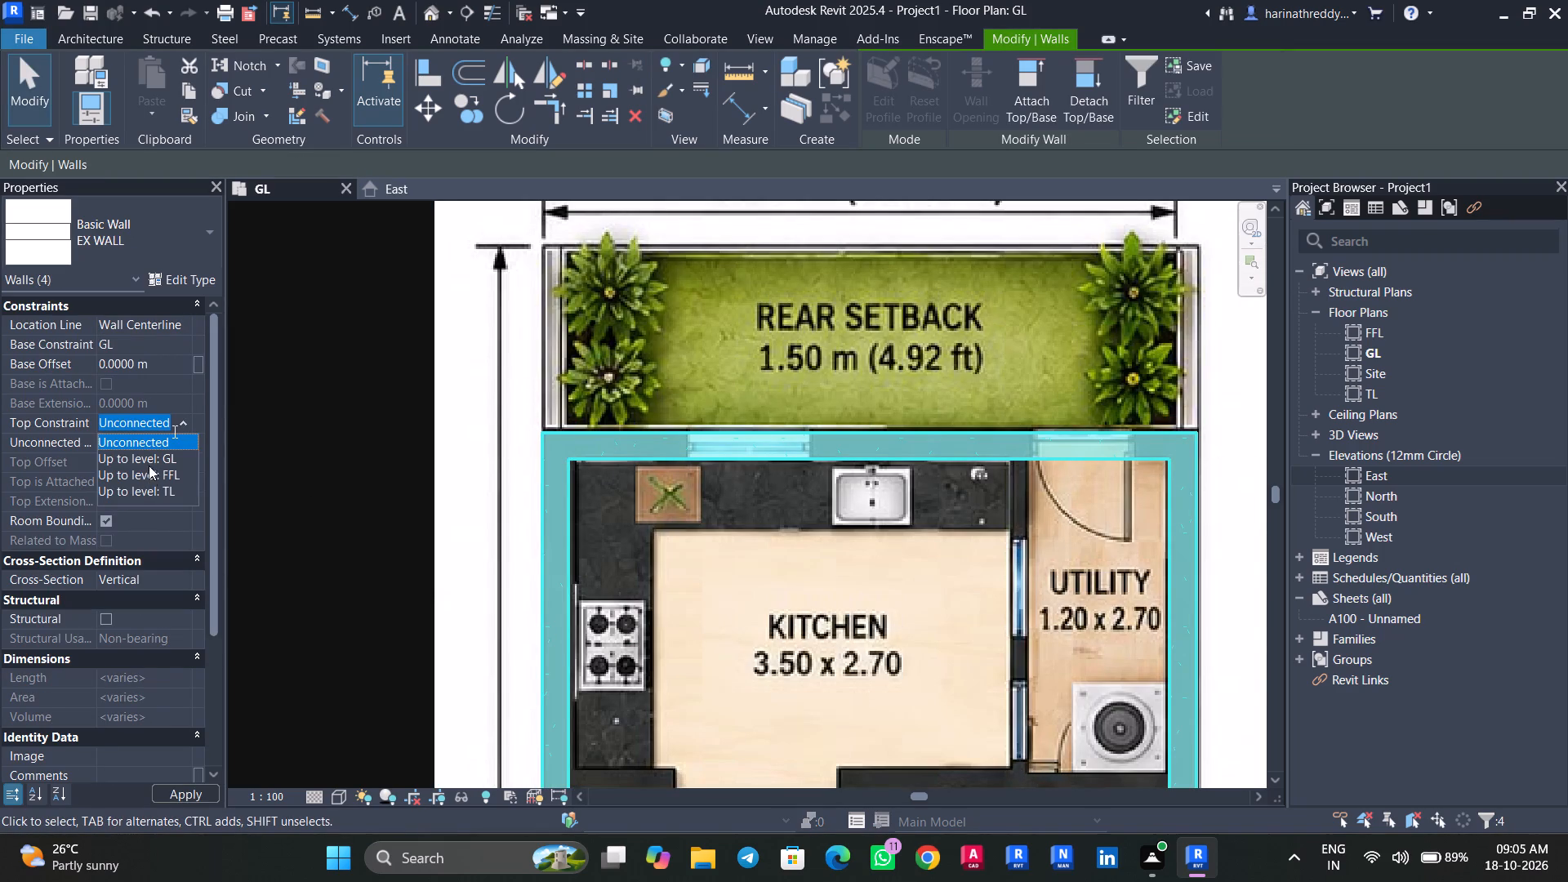
click(149, 472)
key(Escape)
key(Escape)
key(Escape)
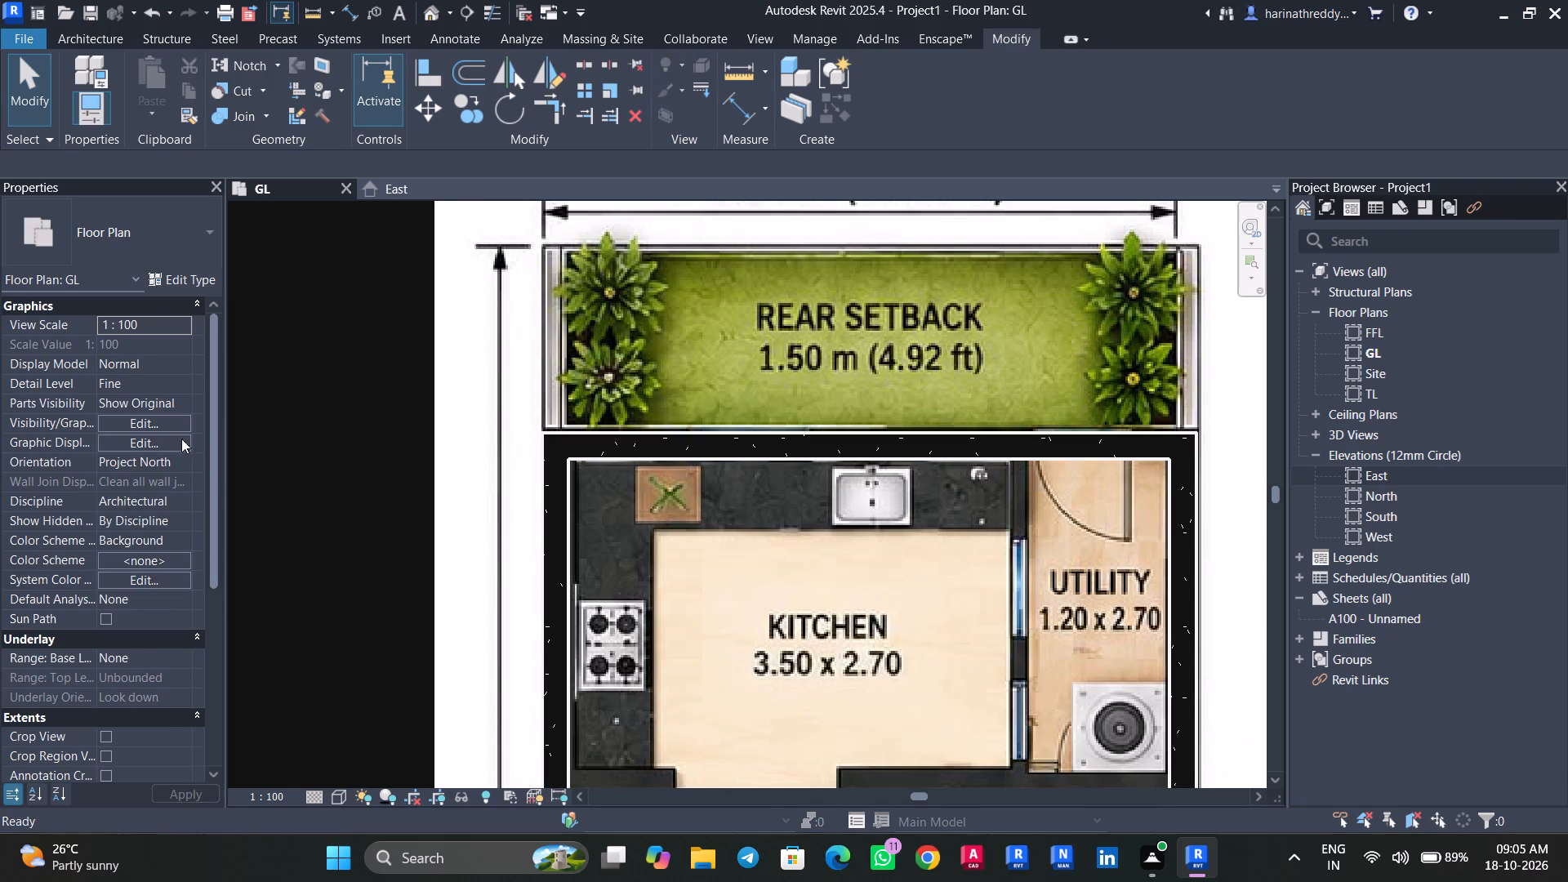
Draw three connected OUT WALL segments, 1.5 m high, around the open sides of the rear setback.
key(w)
key(a)
click(173, 442)
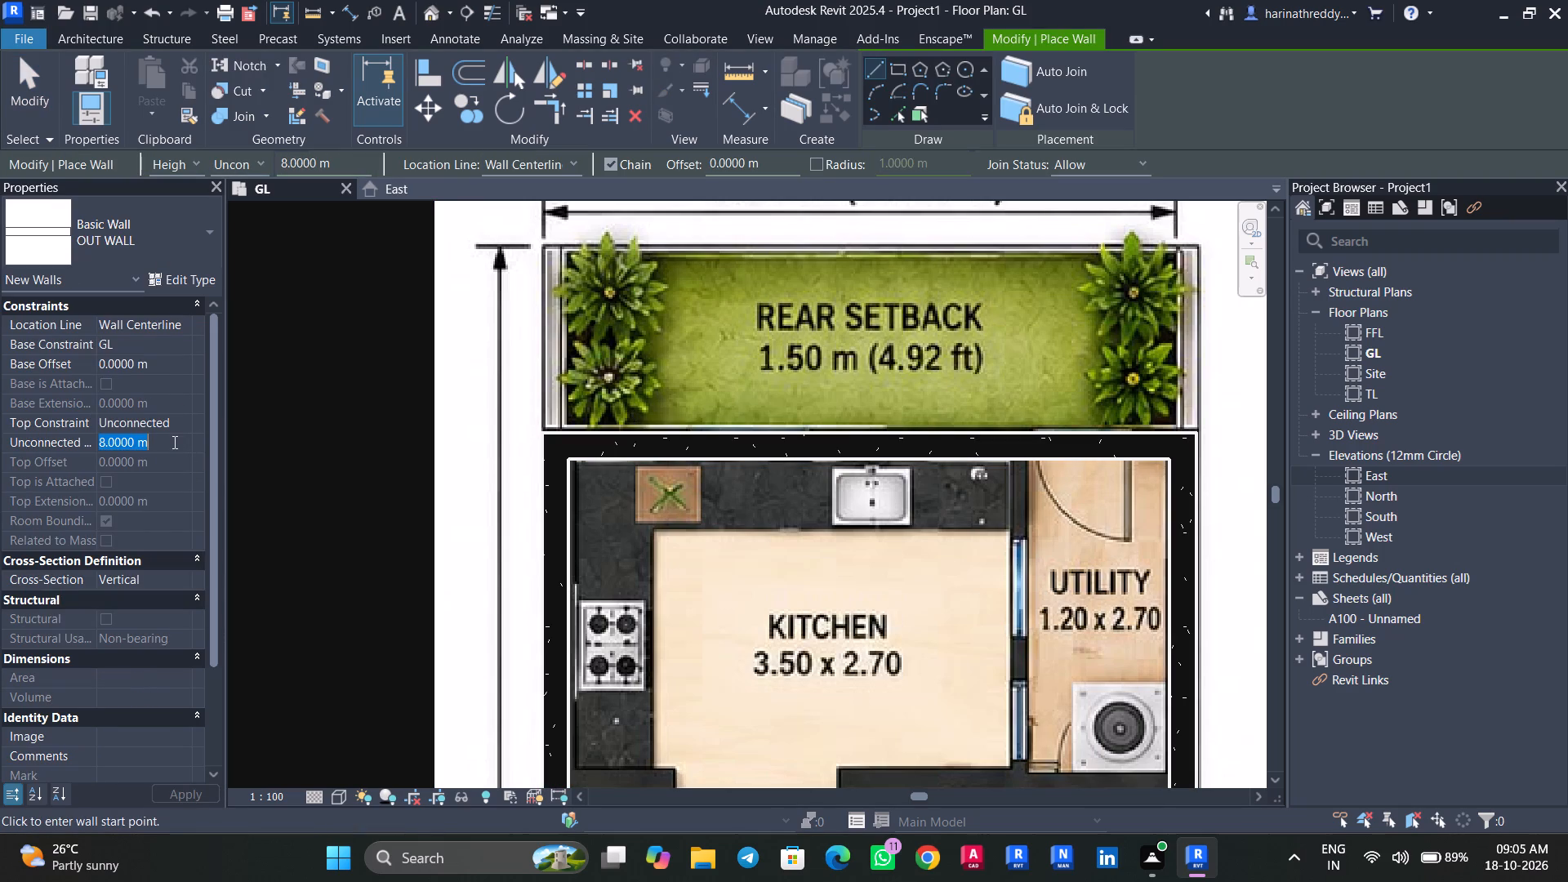
text(1.5)
key(Return)
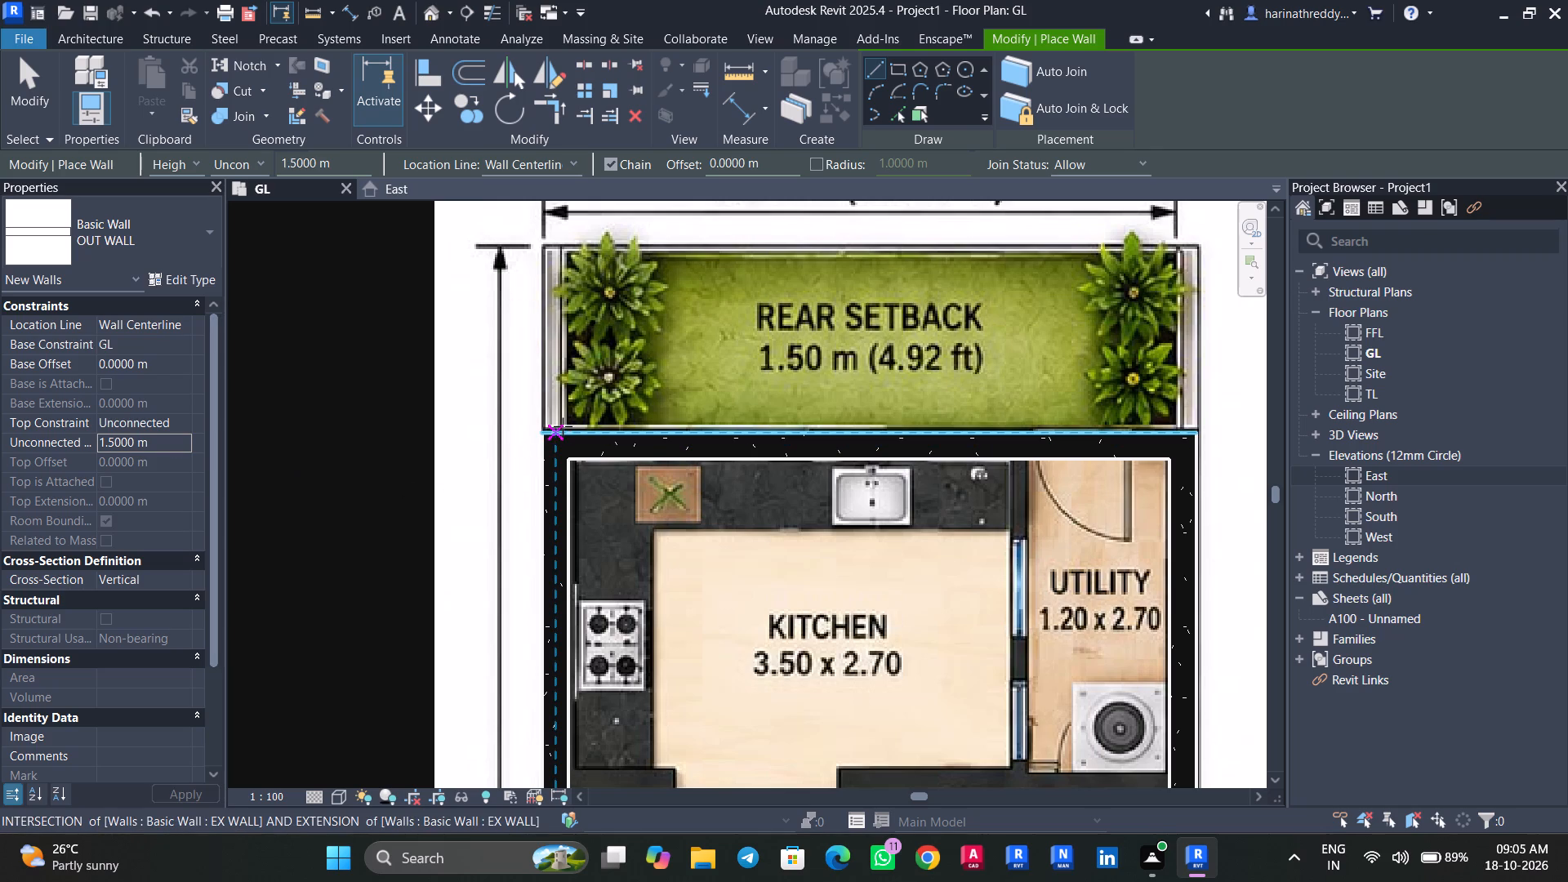
click(552, 431)
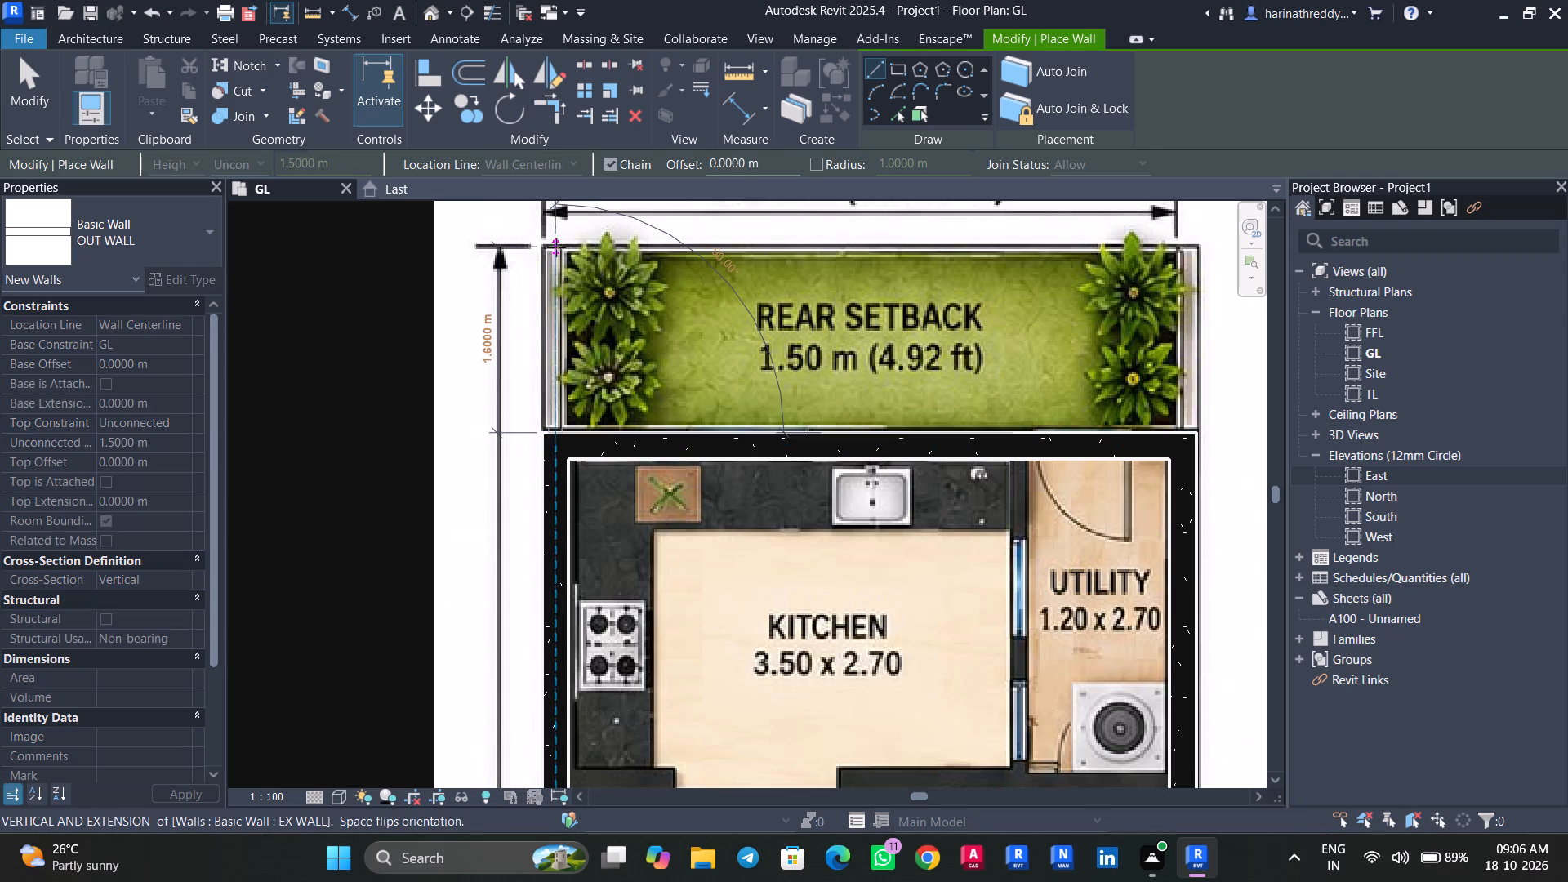
click(554, 252)
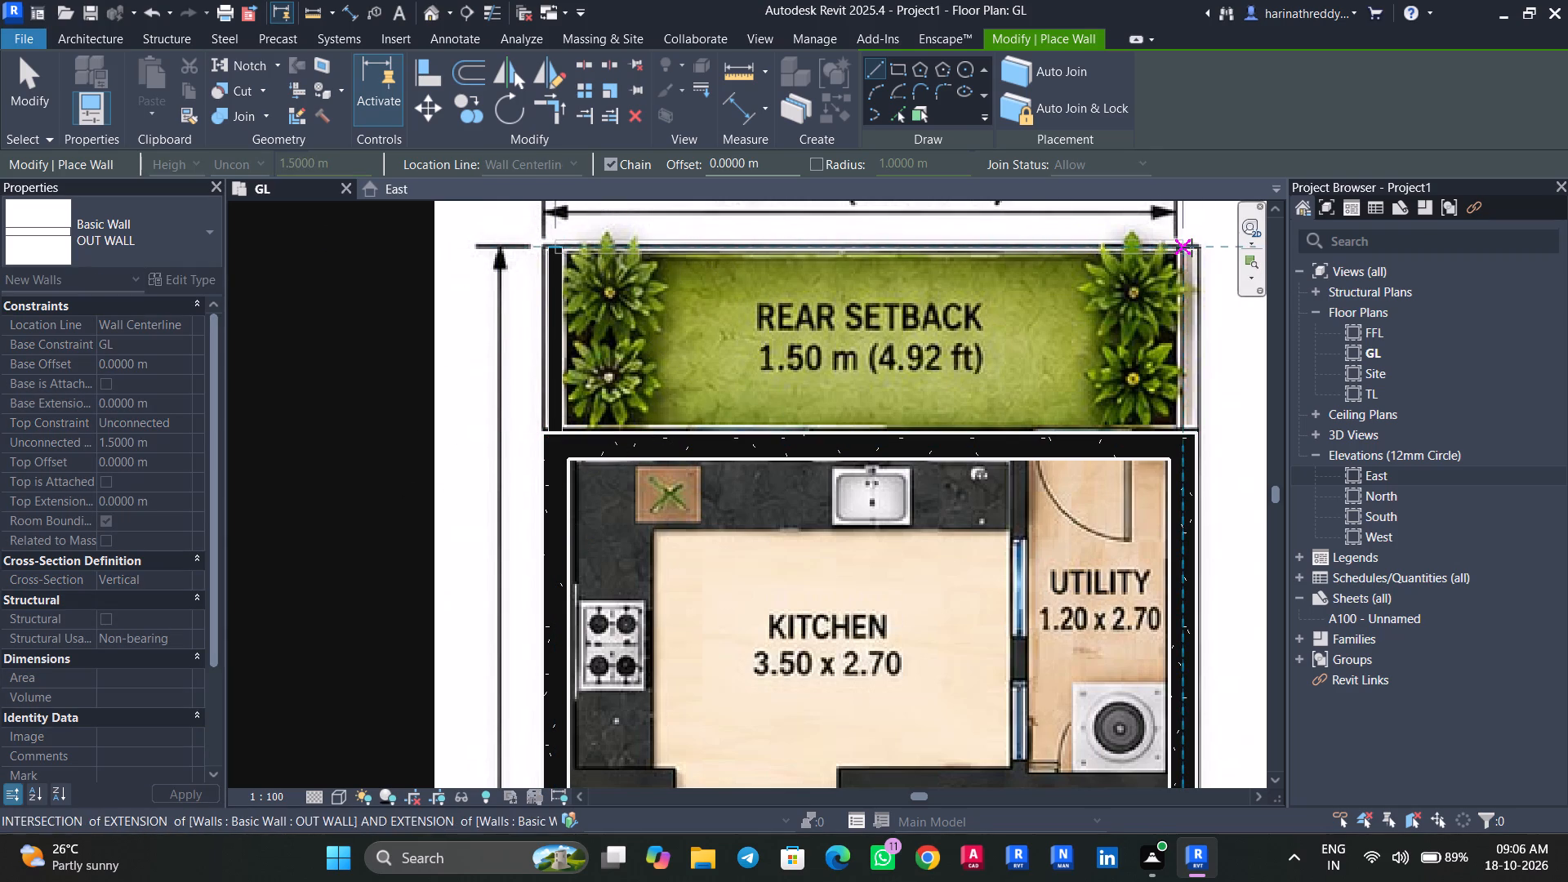
click(1192, 247)
click(1181, 434)
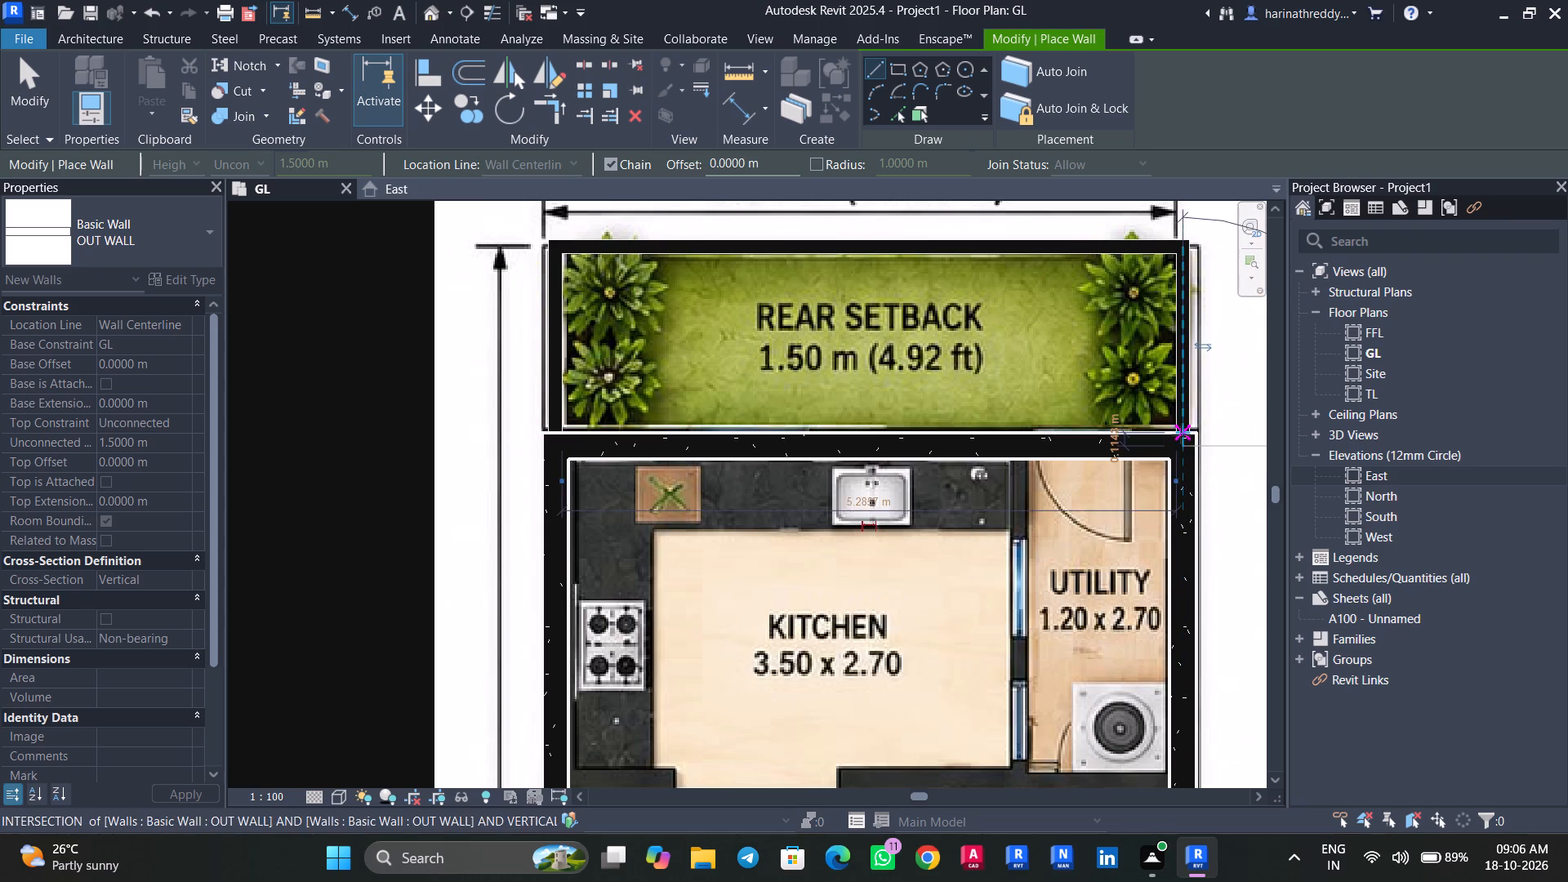
key(Escape)
key(Escape)
key(Escape)
key(Escape)
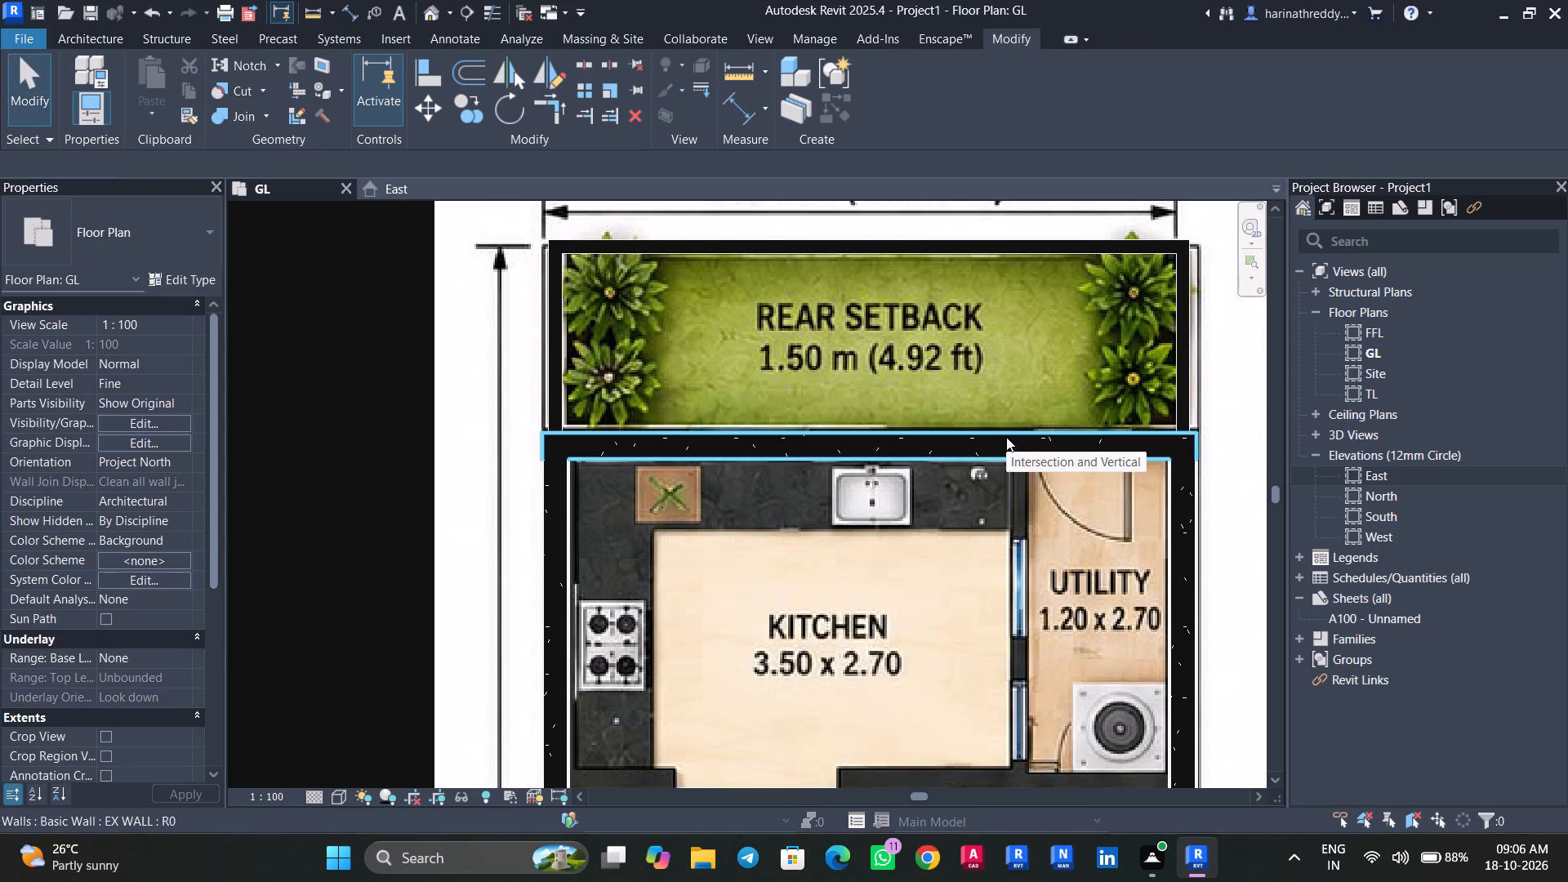
Align the outer faces of the two rear setback side walls with the outer faces of the house's side EX WALLs.
text(AL)
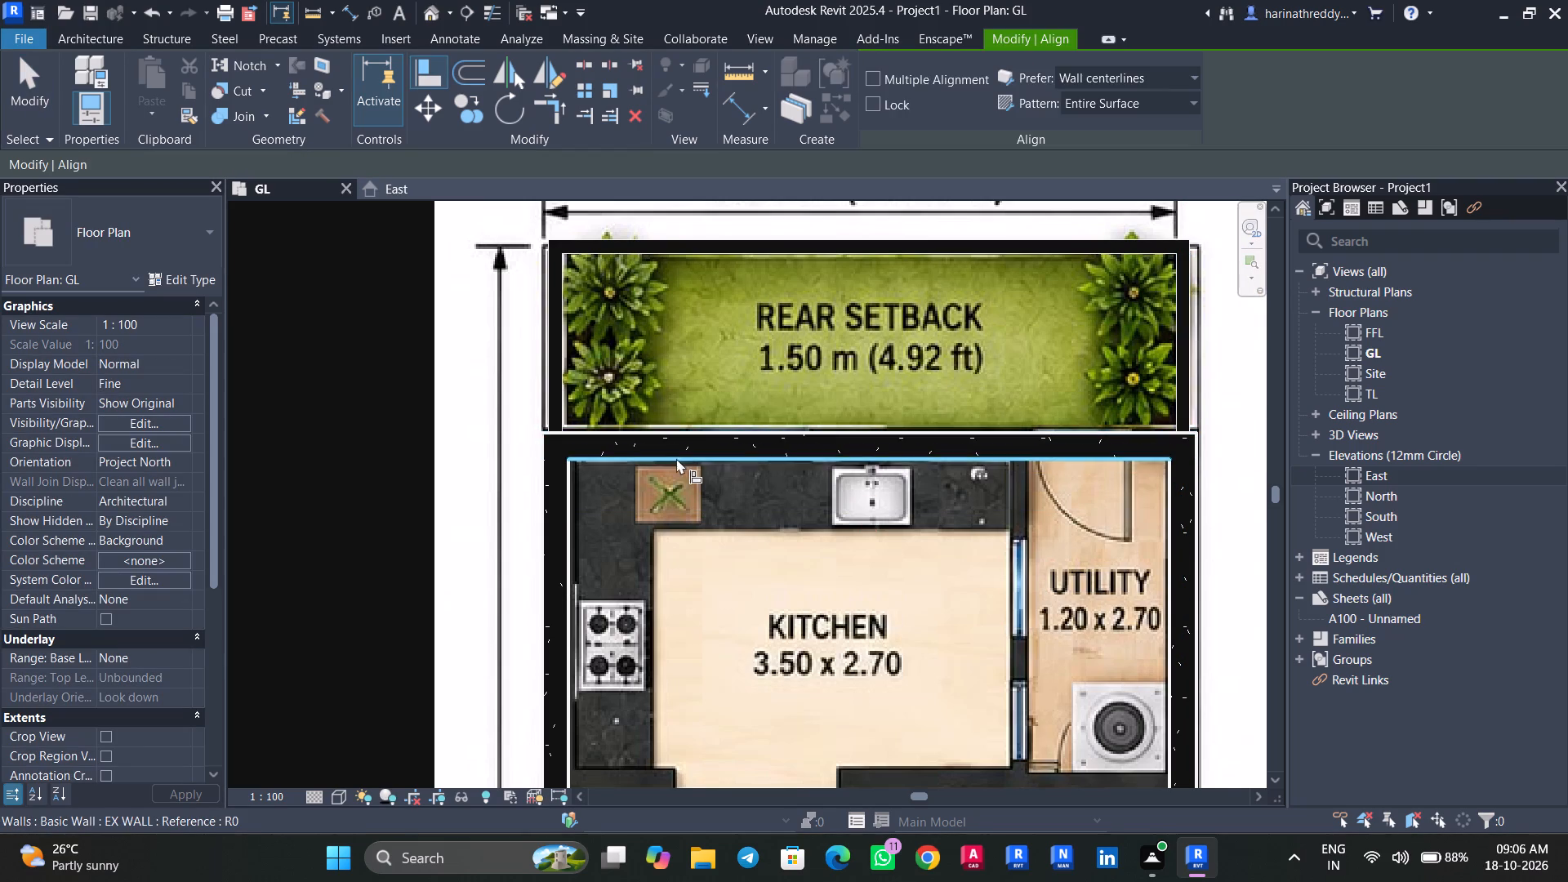
scroll(461, 492, up, 5)
click(623, 439)
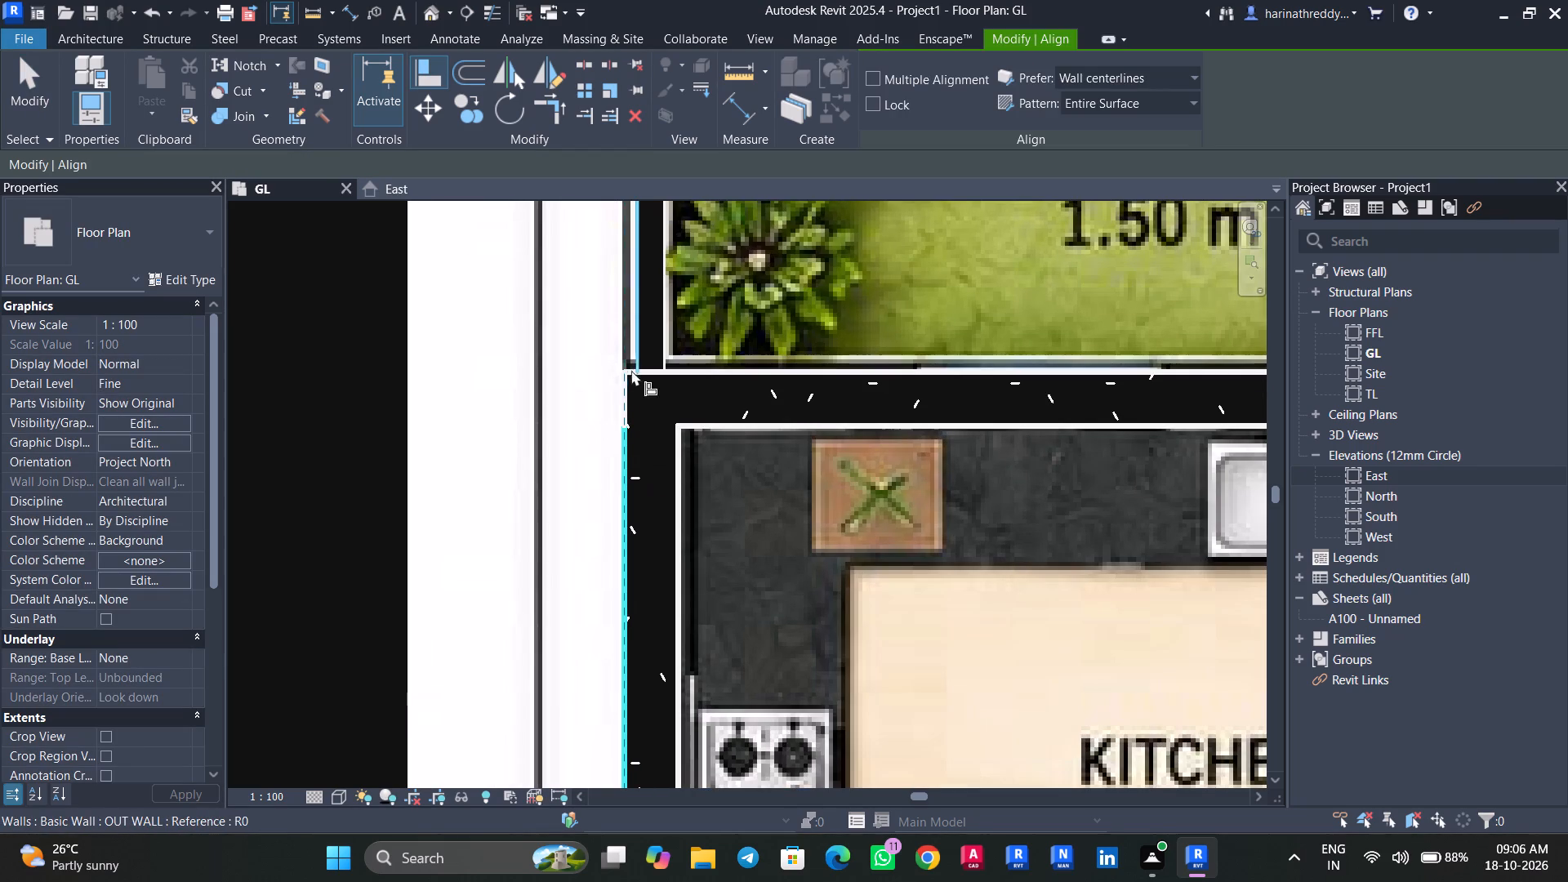
click(639, 343)
scroll(795, 504, down, 7)
middle_drag(921, 513, 673, 577)
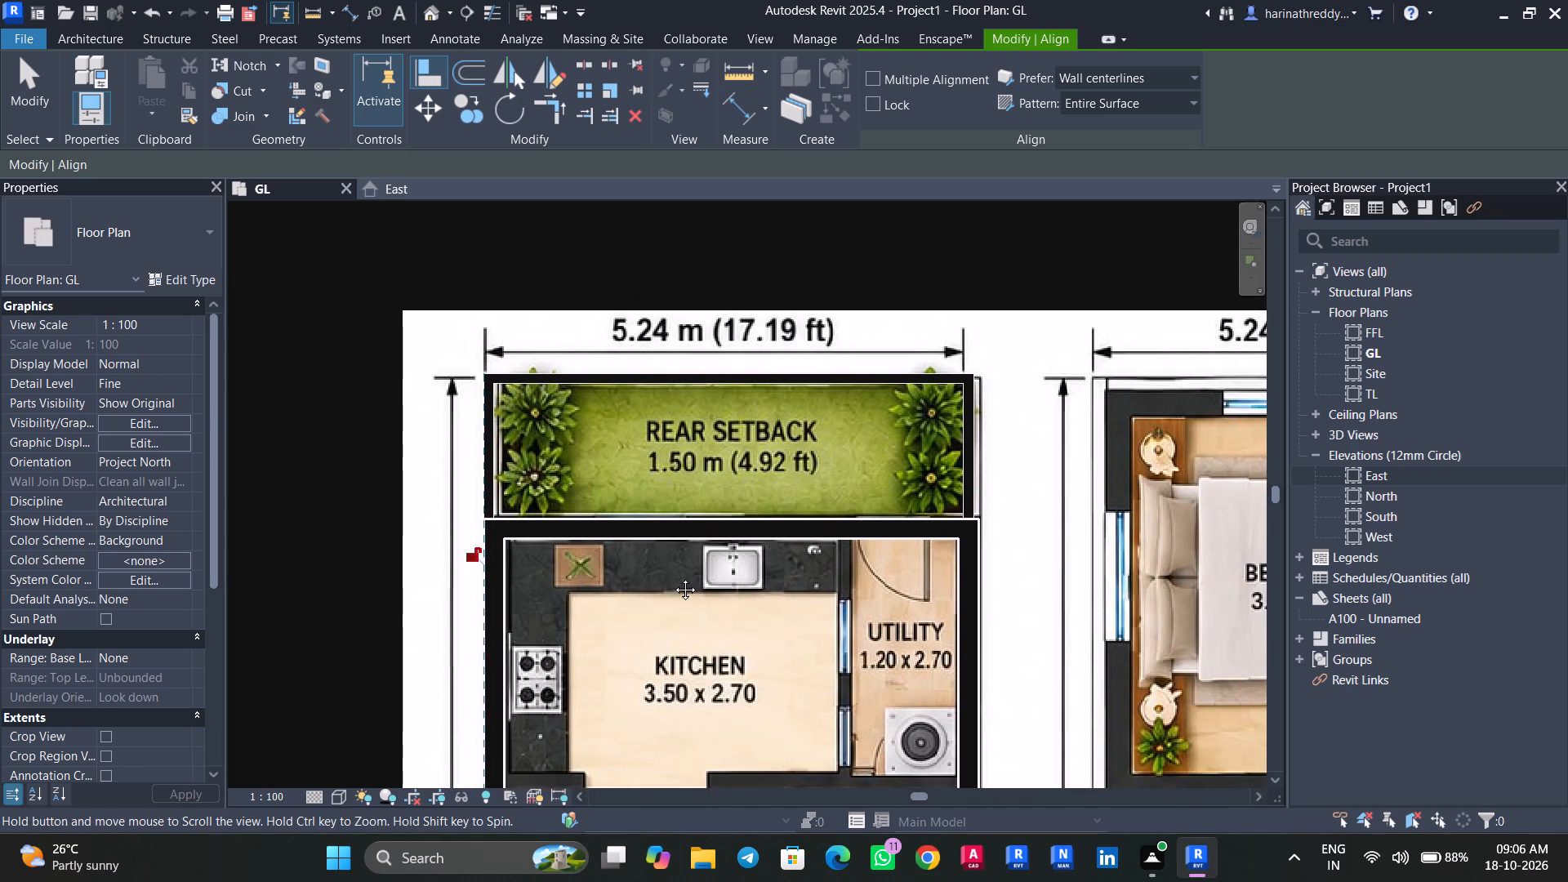
middle_drag(673, 577, 672, 578)
scroll(957, 541, up, 4)
click(993, 545)
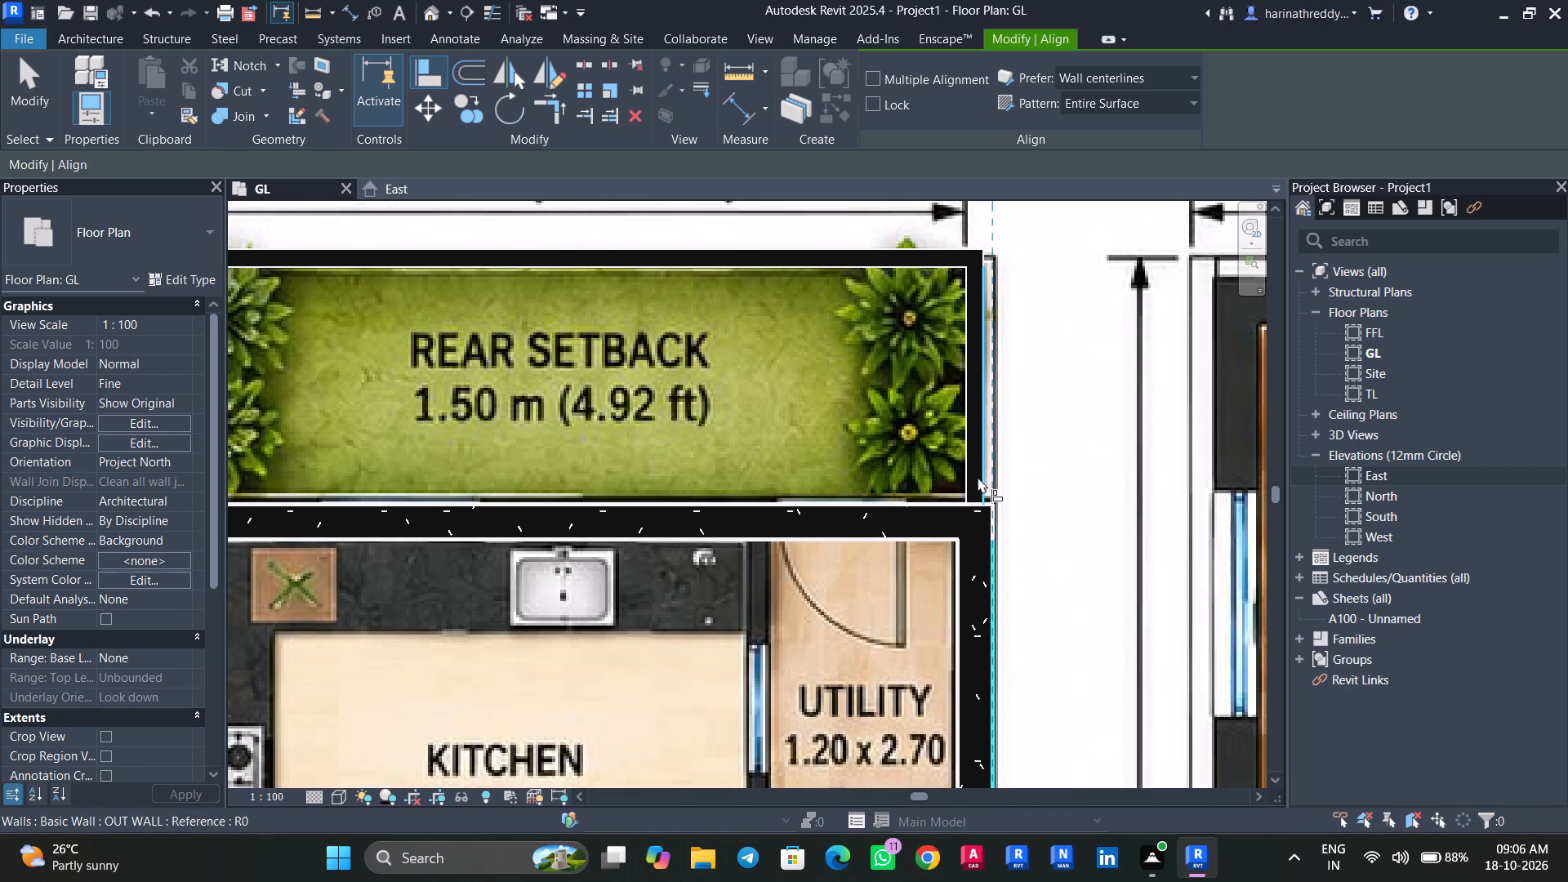
click(978, 474)
key(Escape)
key(Escape)
key(Escape)
In the default 3D view, select all EX WALL instances and set their top constraint to Up to level: FFL.
scroll(848, 587, down, 5)
middle_drag(655, 684, 692, 608)
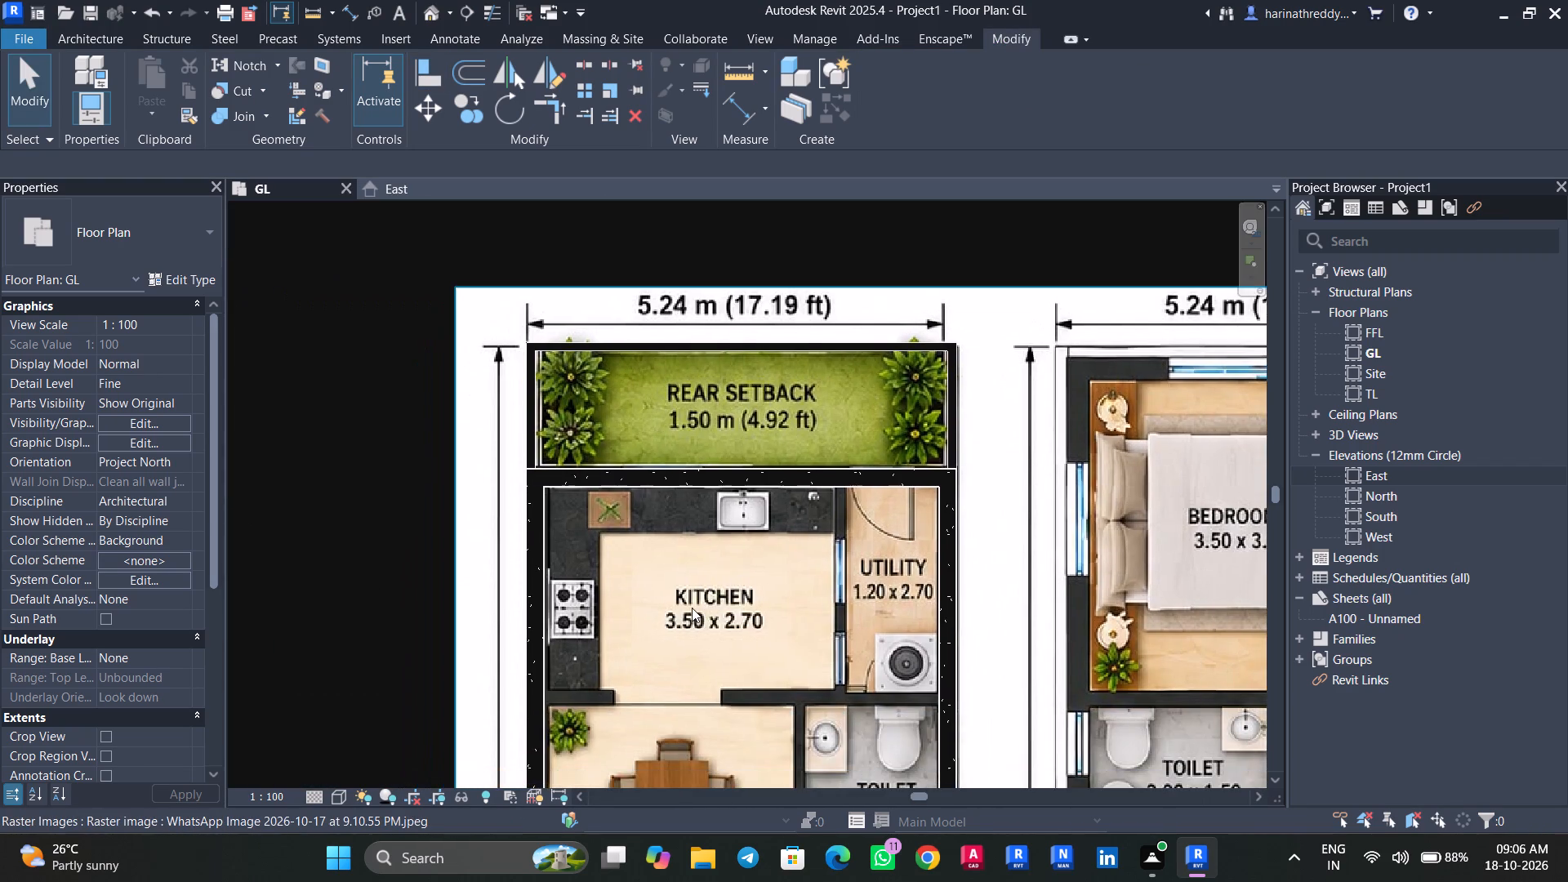
scroll(606, 520, up, 2)
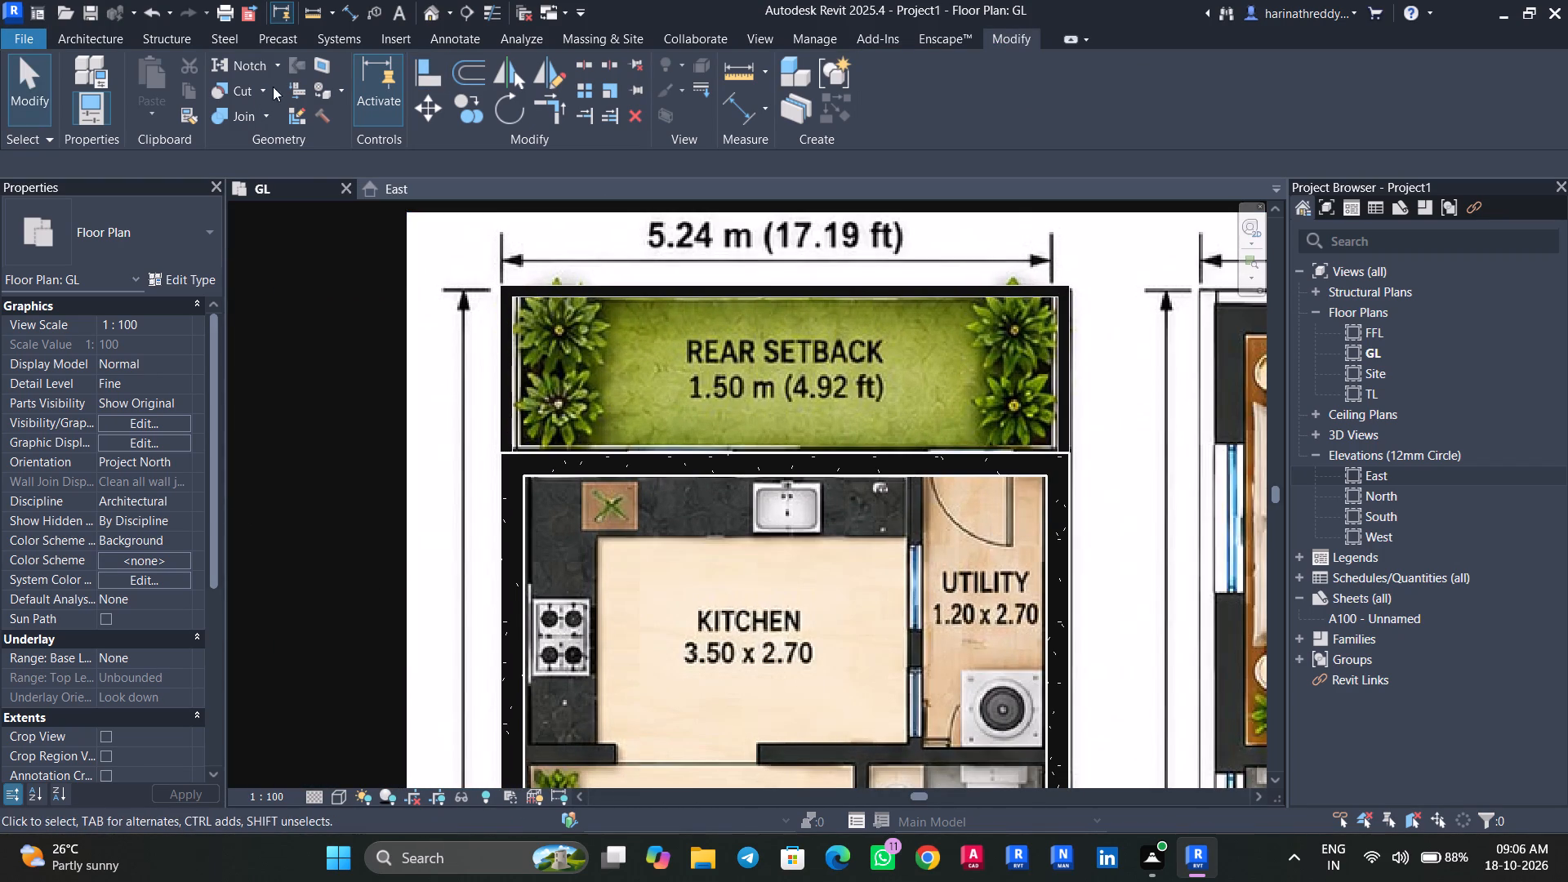
click(432, 11)
shift+middle_drag(833, 625, 895, 639)
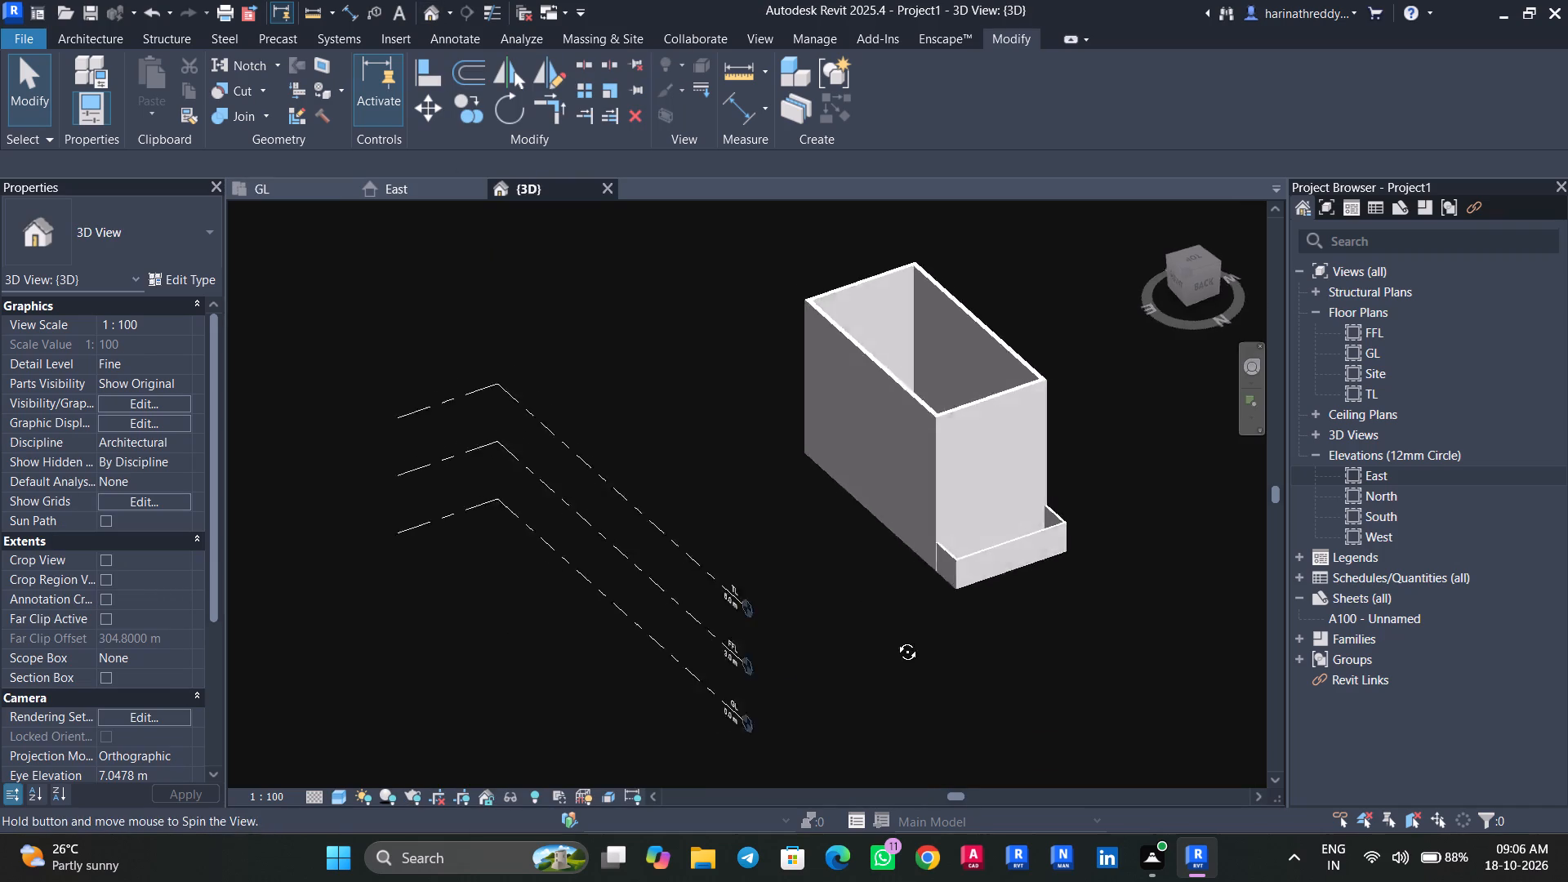
shift+middle_drag(895, 639, 977, 614)
click(761, 336)
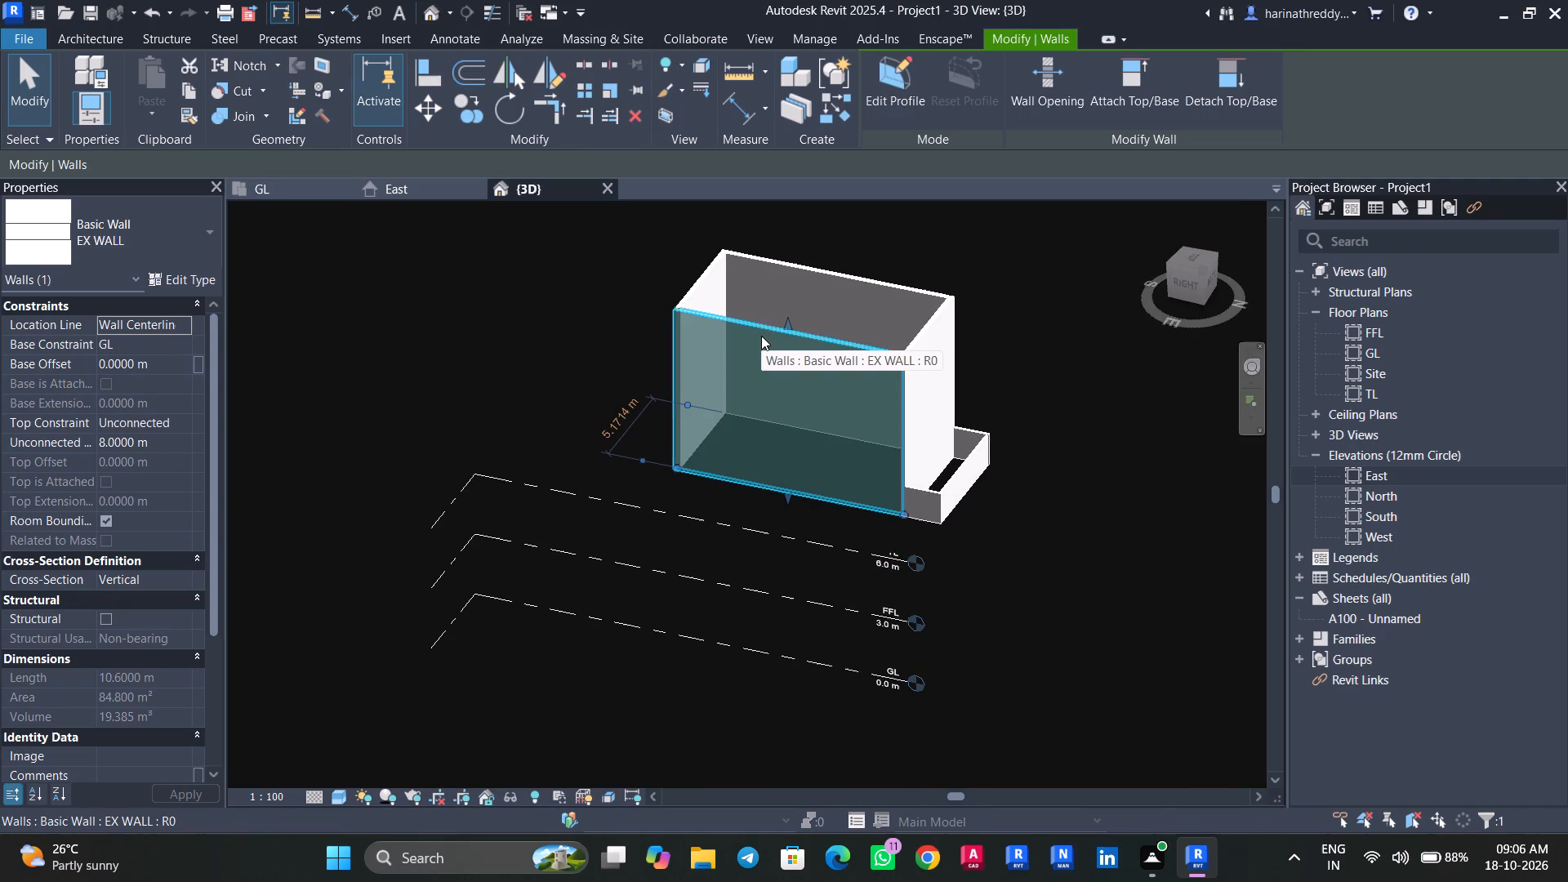
text(SA)
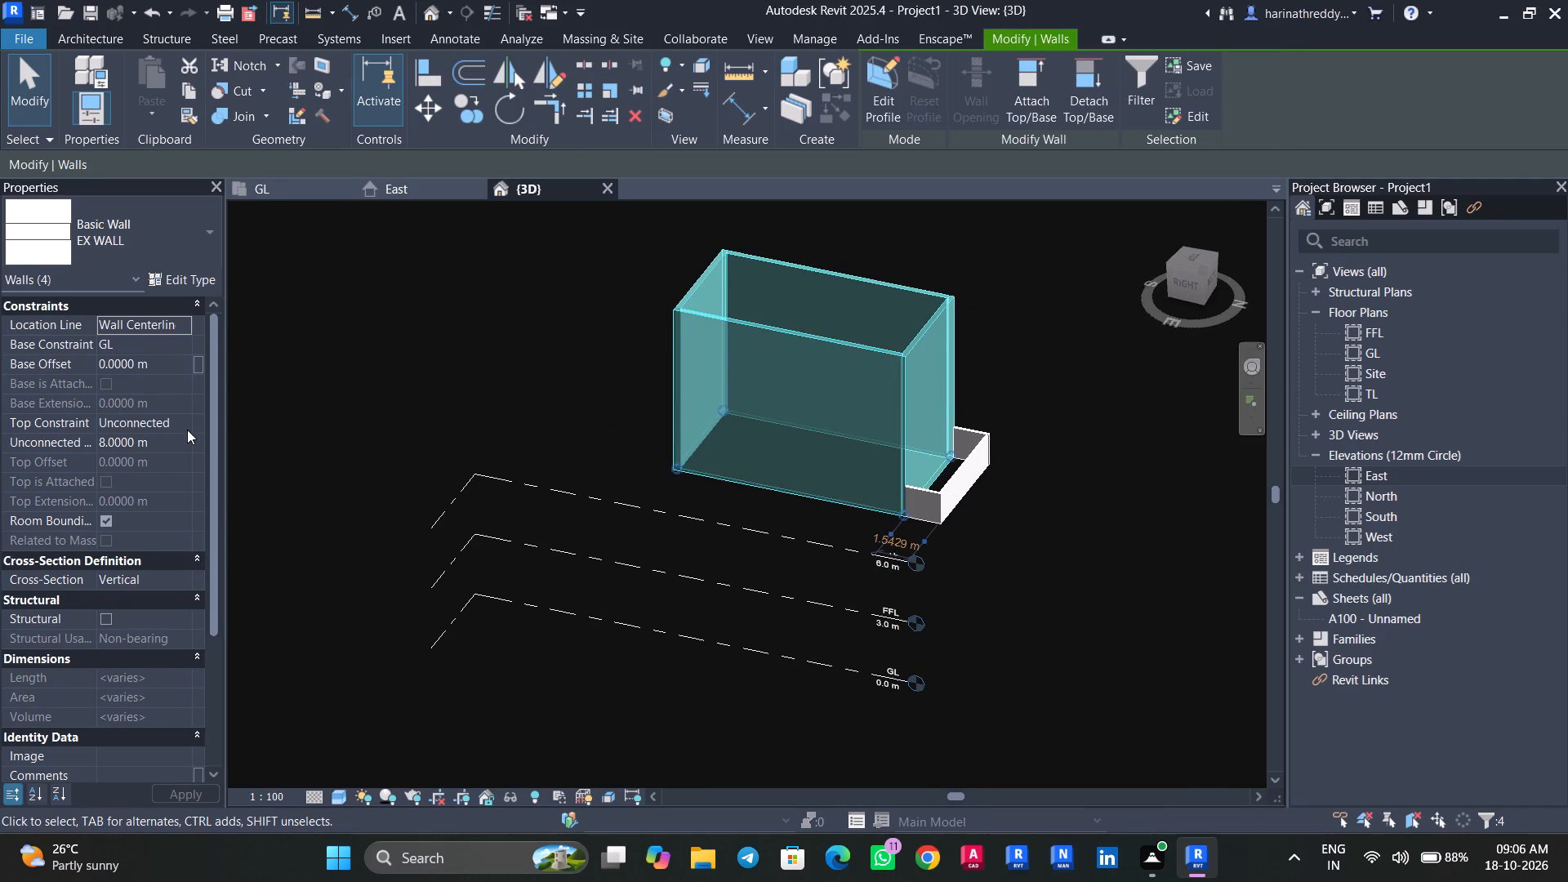
click(178, 423)
click(162, 469)
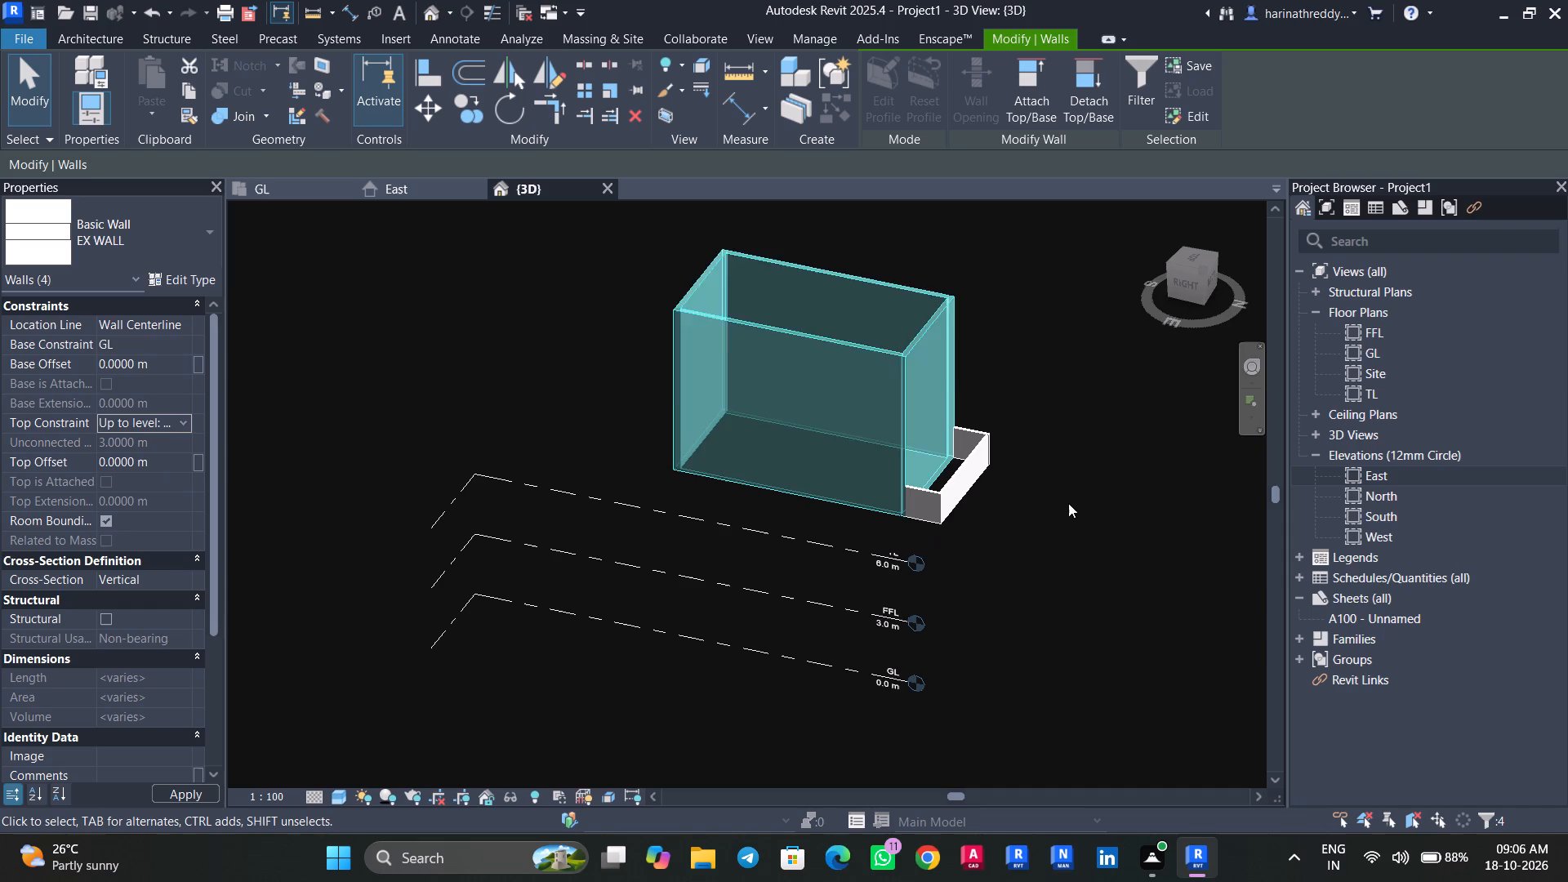
key(Escape)
key(Escape)
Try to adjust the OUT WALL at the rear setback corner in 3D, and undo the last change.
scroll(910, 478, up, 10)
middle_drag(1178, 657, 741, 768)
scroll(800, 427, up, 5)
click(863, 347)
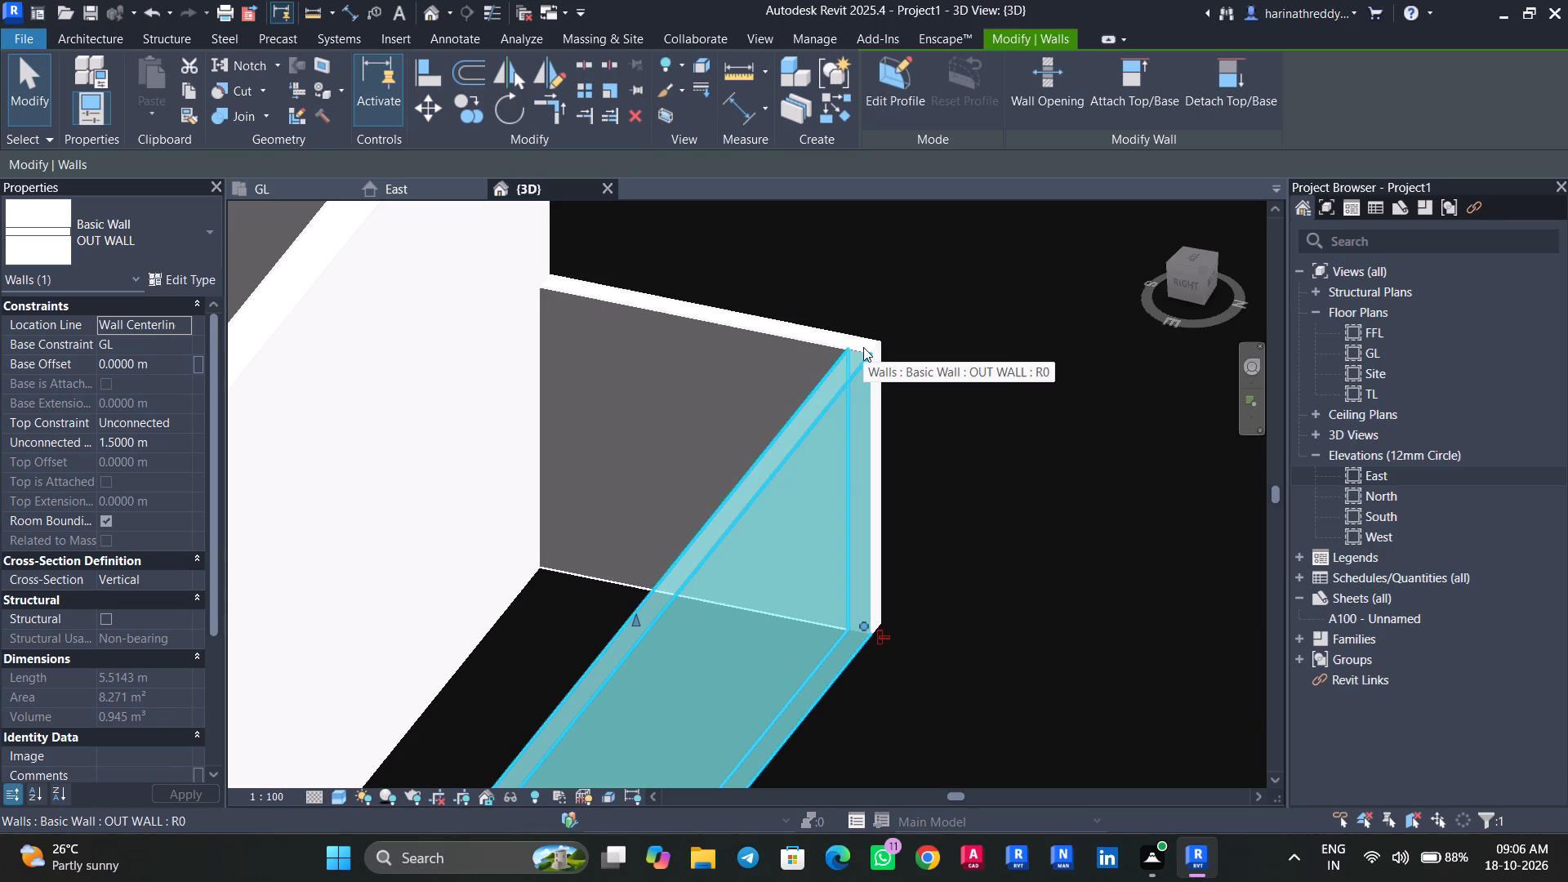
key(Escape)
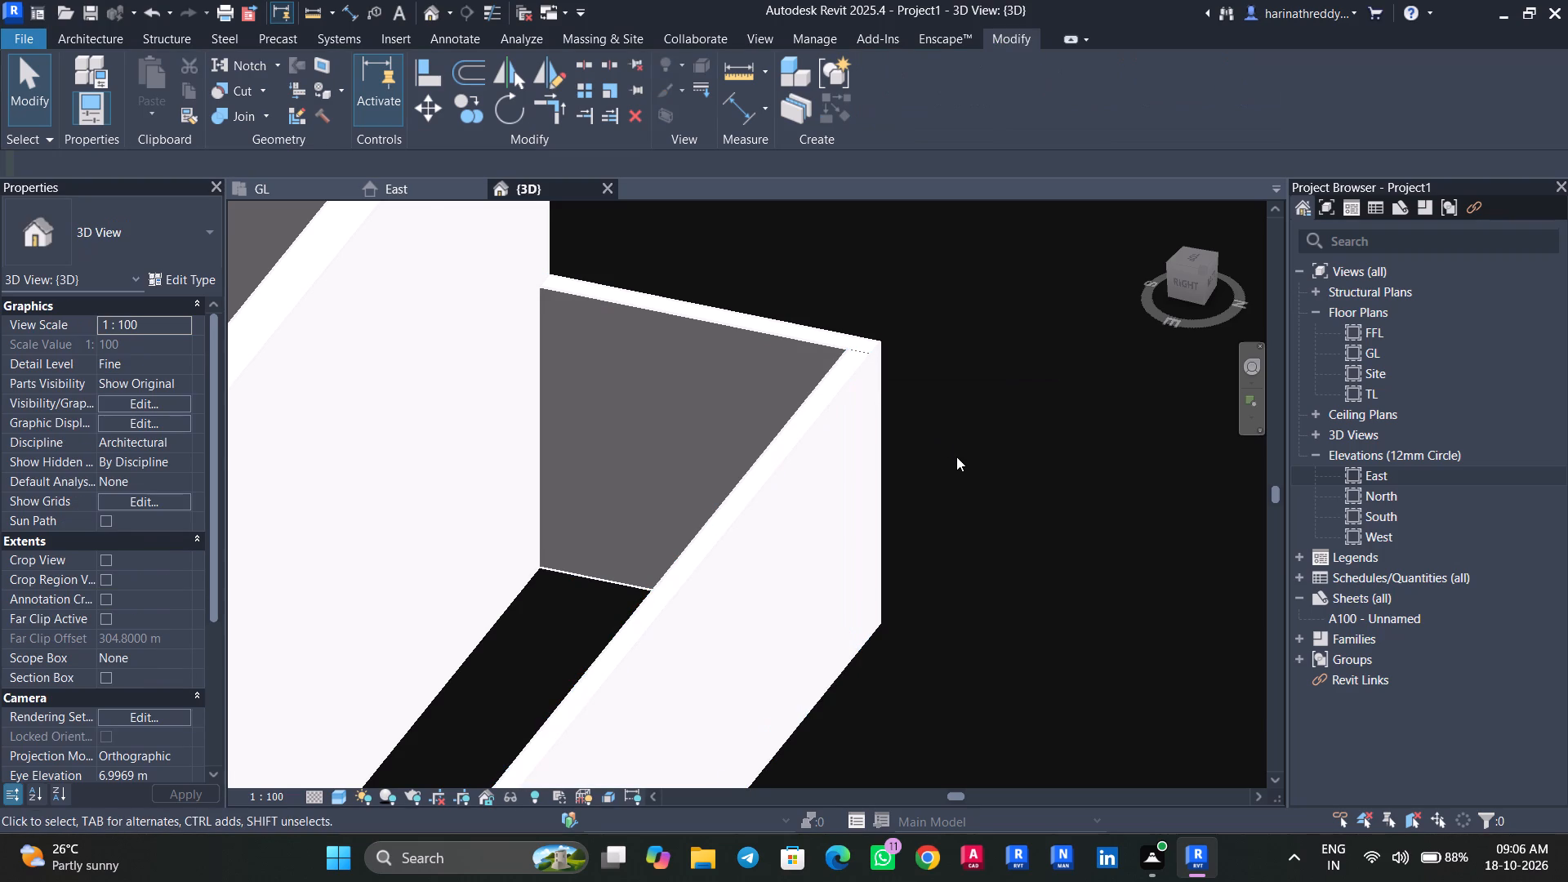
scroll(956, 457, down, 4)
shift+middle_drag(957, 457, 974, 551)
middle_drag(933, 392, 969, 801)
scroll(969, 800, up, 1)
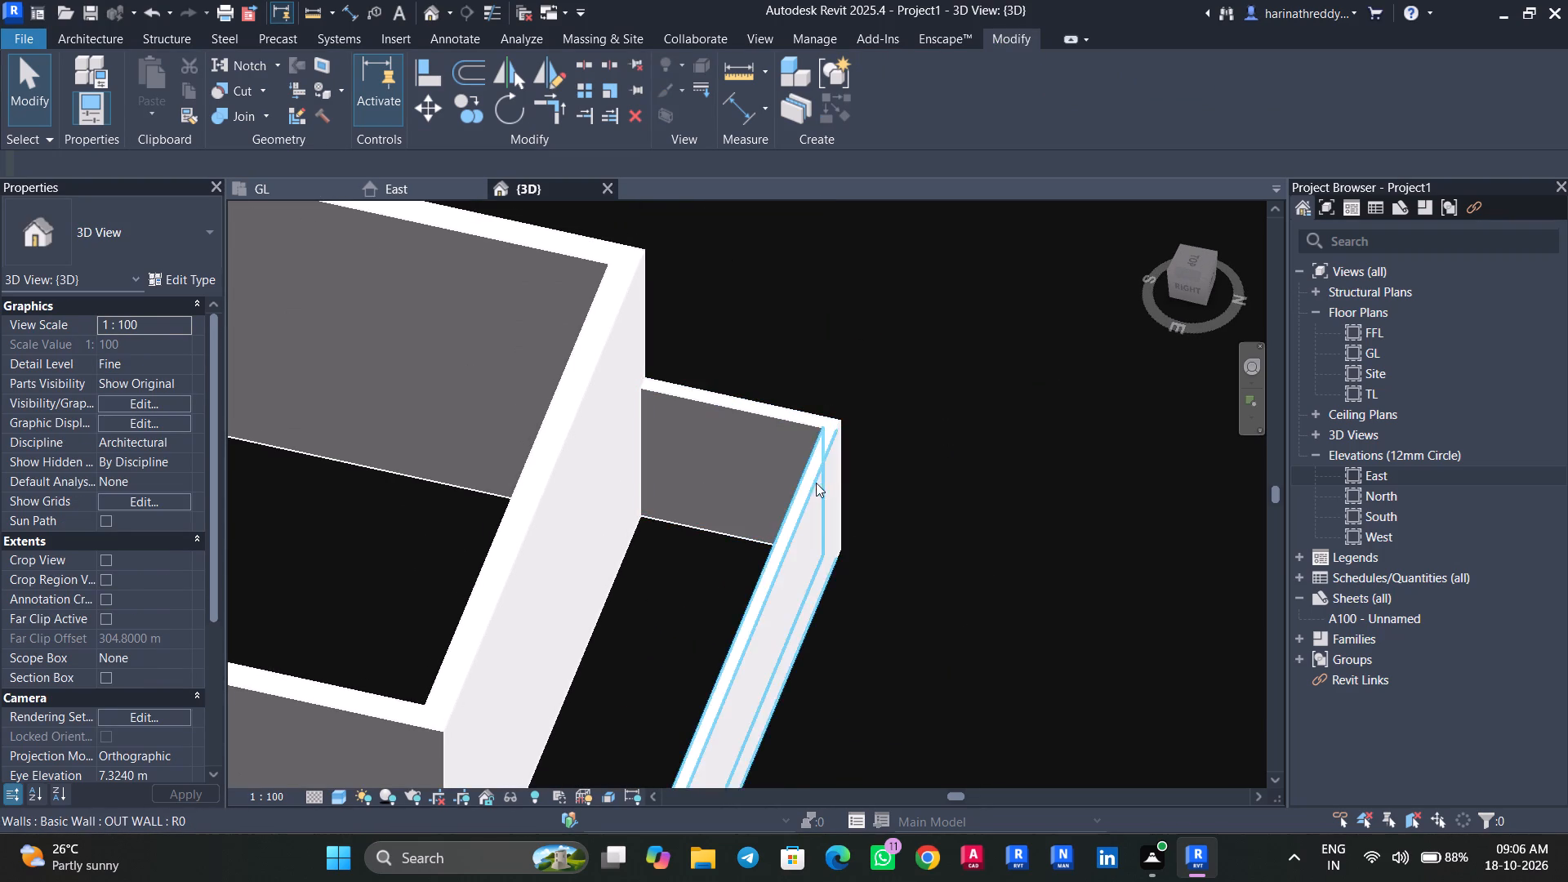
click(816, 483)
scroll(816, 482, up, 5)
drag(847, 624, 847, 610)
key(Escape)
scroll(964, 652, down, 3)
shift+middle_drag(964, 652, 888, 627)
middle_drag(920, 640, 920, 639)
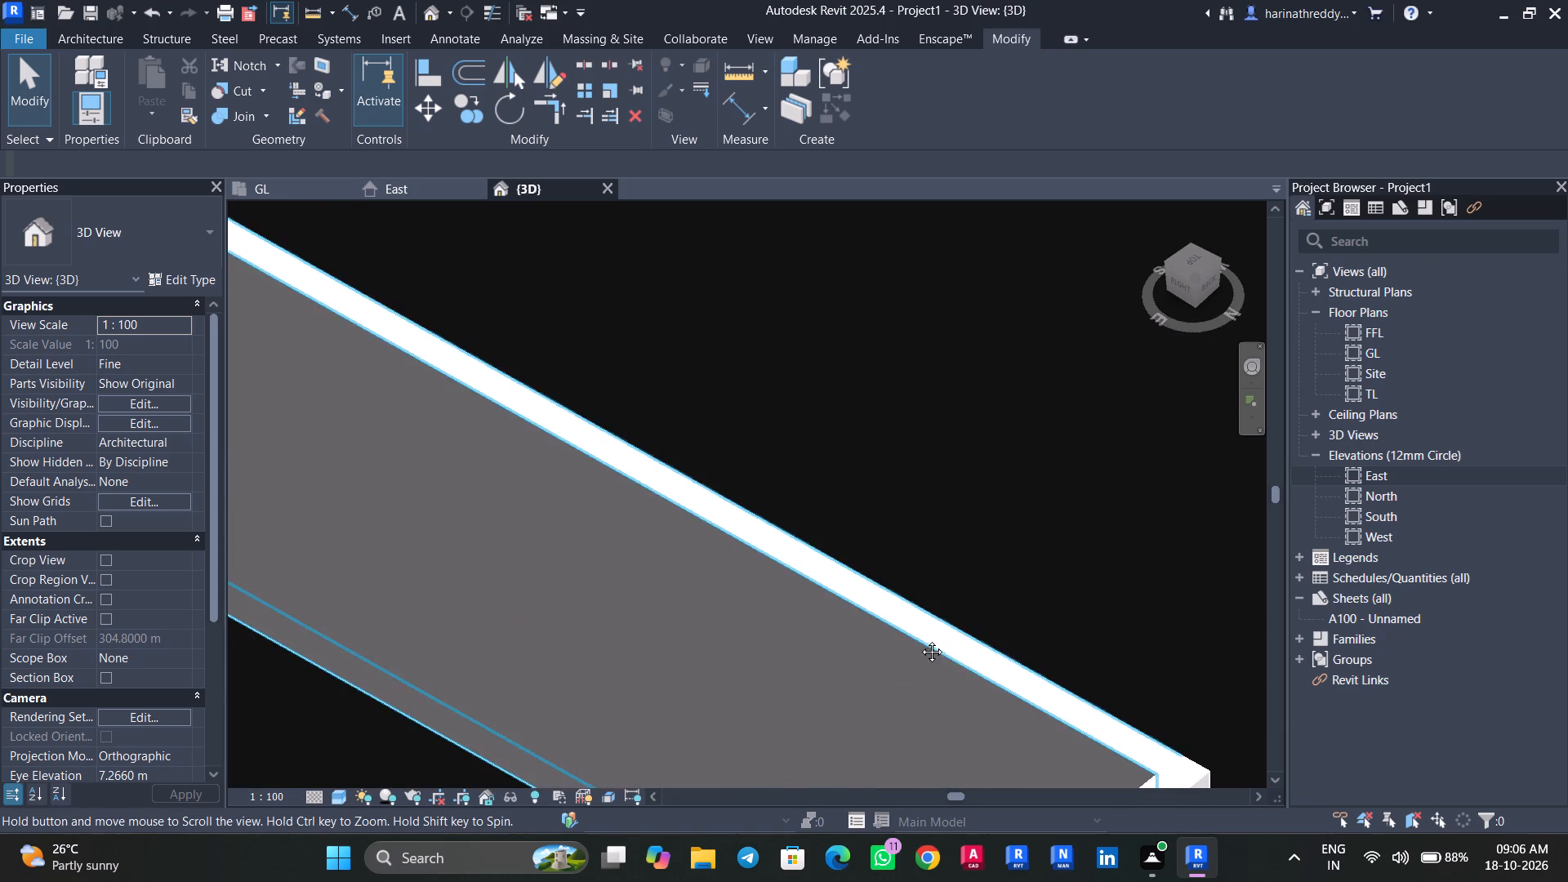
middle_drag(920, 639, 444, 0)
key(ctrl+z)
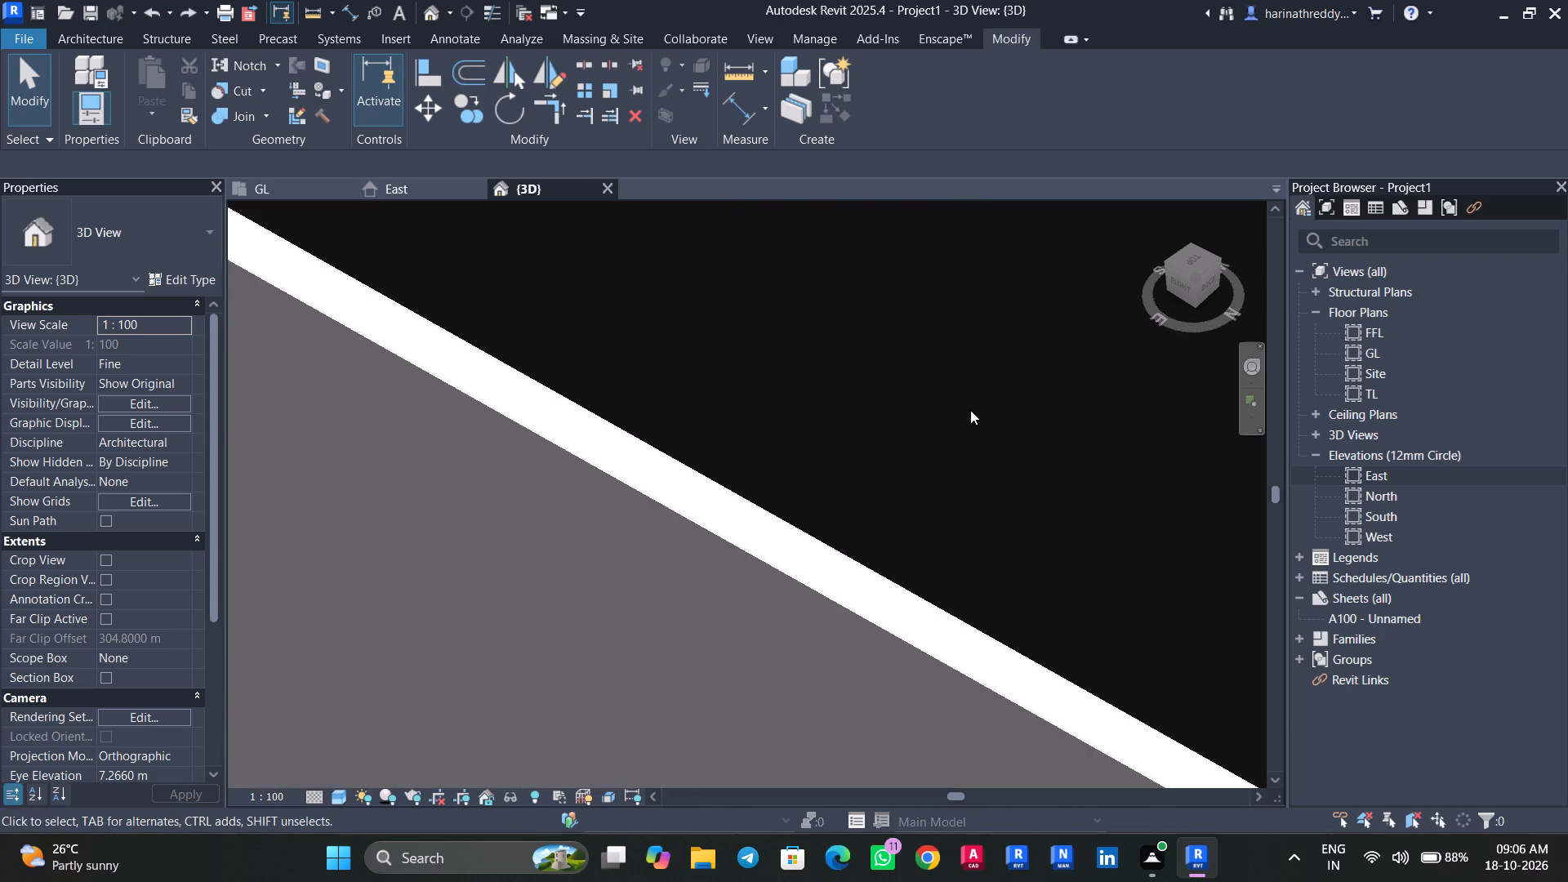
Examine the rear setback wall corner up close and check the overall wall model from the side in 3D.
scroll(966, 410, down, 8)
scroll(982, 529, down, 4)
middle_drag(981, 527, 811, 194)
scroll(917, 287, up, 6)
scroll(947, 297, down, 1)
scroll(948, 298, up, 3)
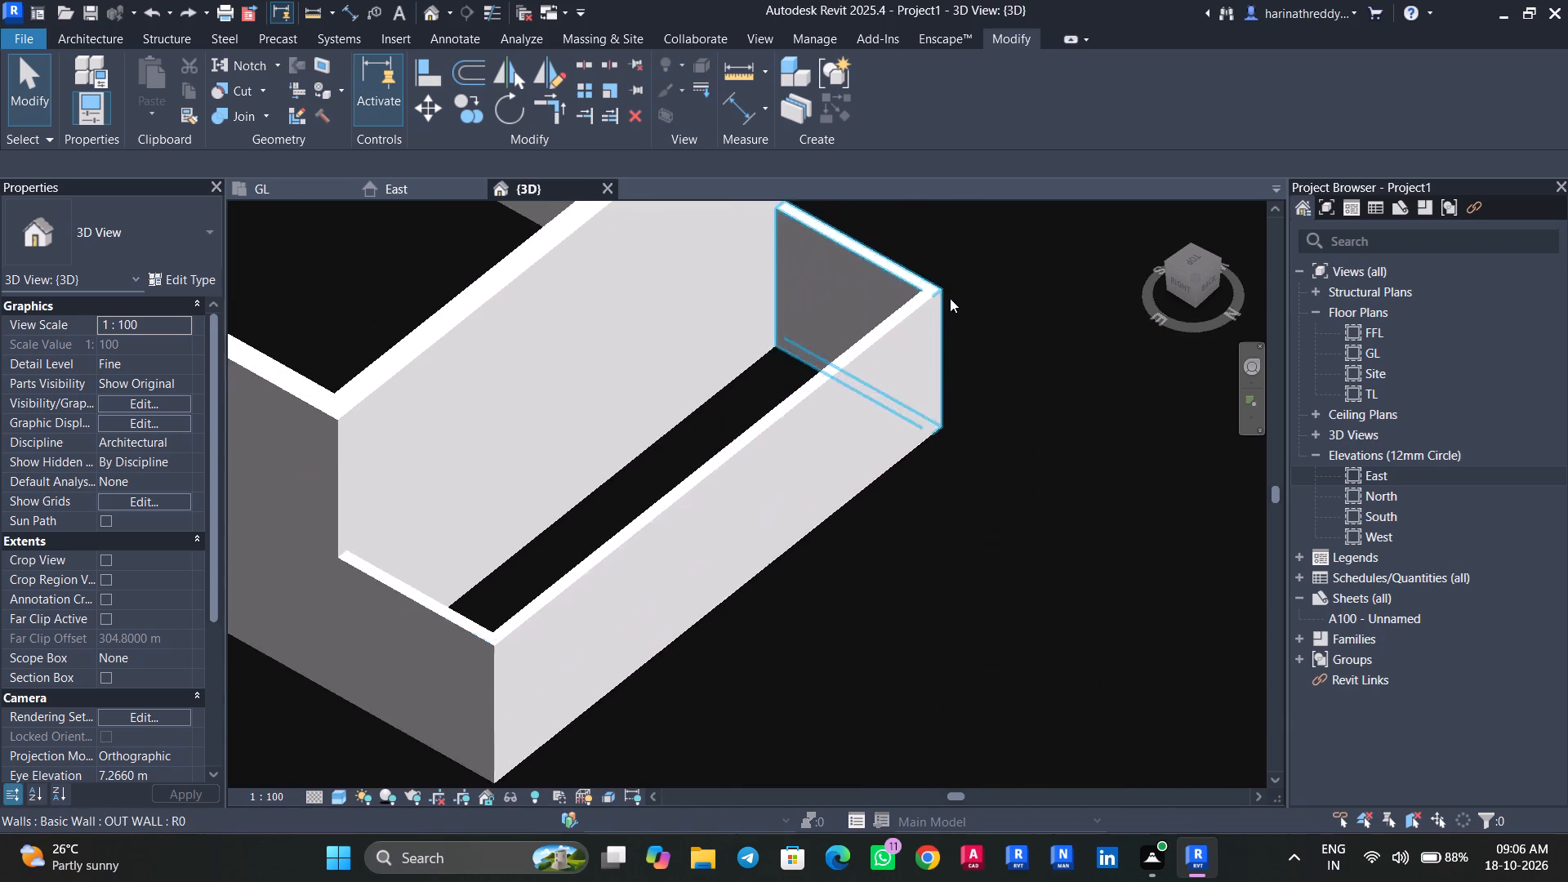
scroll(950, 298, up, 7)
scroll(952, 301, down, 4)
middle_click(952, 301)
scroll(947, 299, up, 1)
scroll(947, 299, down, 1)
scroll(947, 299, up, 1)
scroll(947, 299, down, 1)
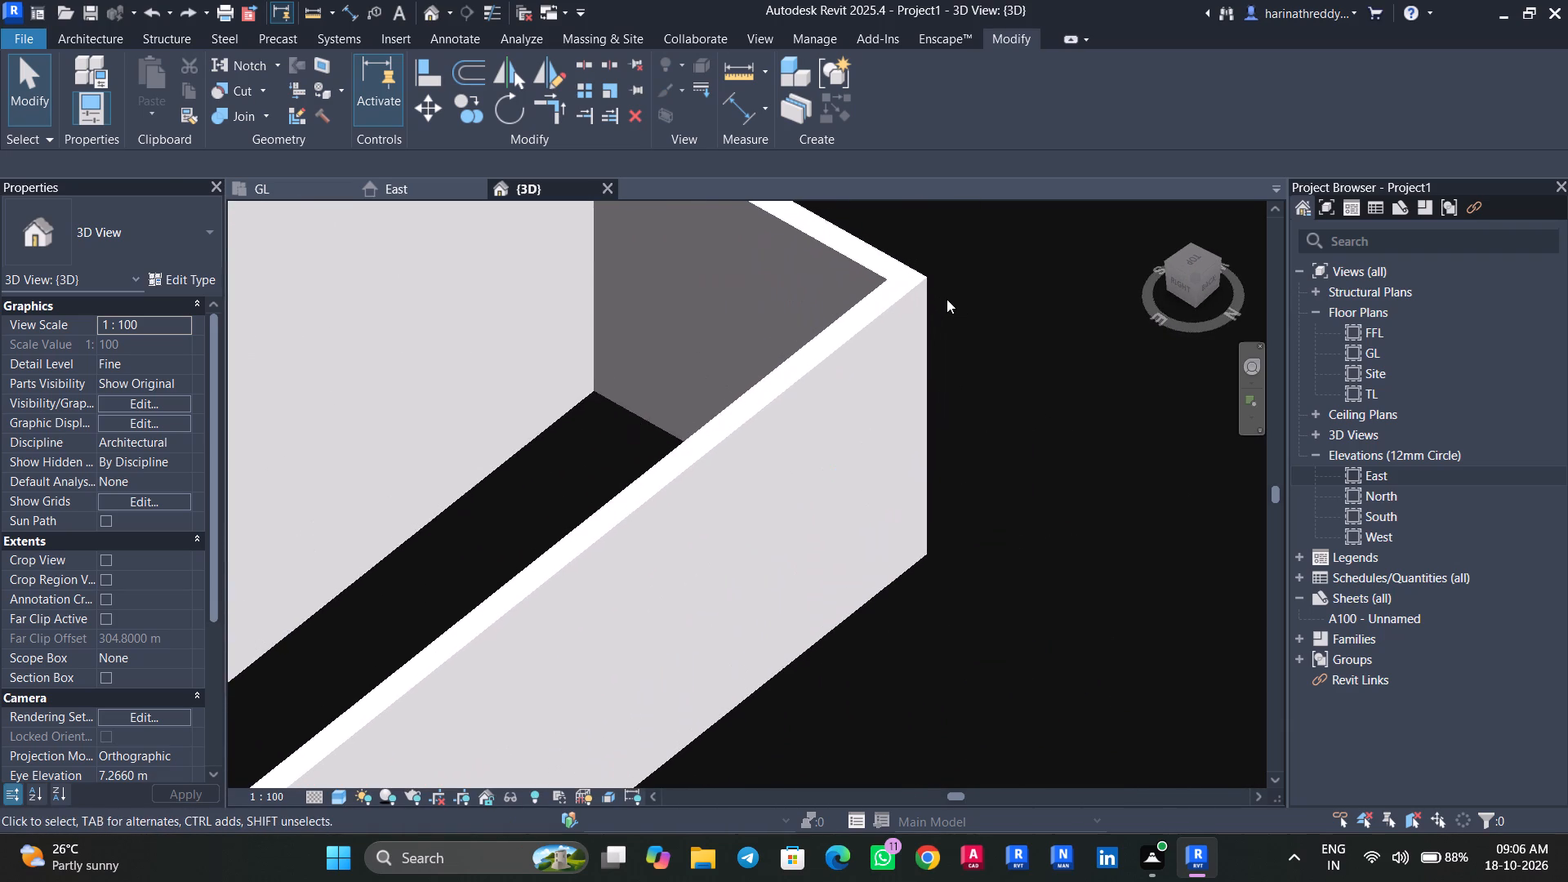
scroll(947, 299, down, 6)
scroll(946, 298, up, 1)
scroll(946, 298, down, 6)
scroll(946, 298, up, 1)
scroll(946, 298, down, 4)
shift+middle_drag(925, 570, 1142, 434)
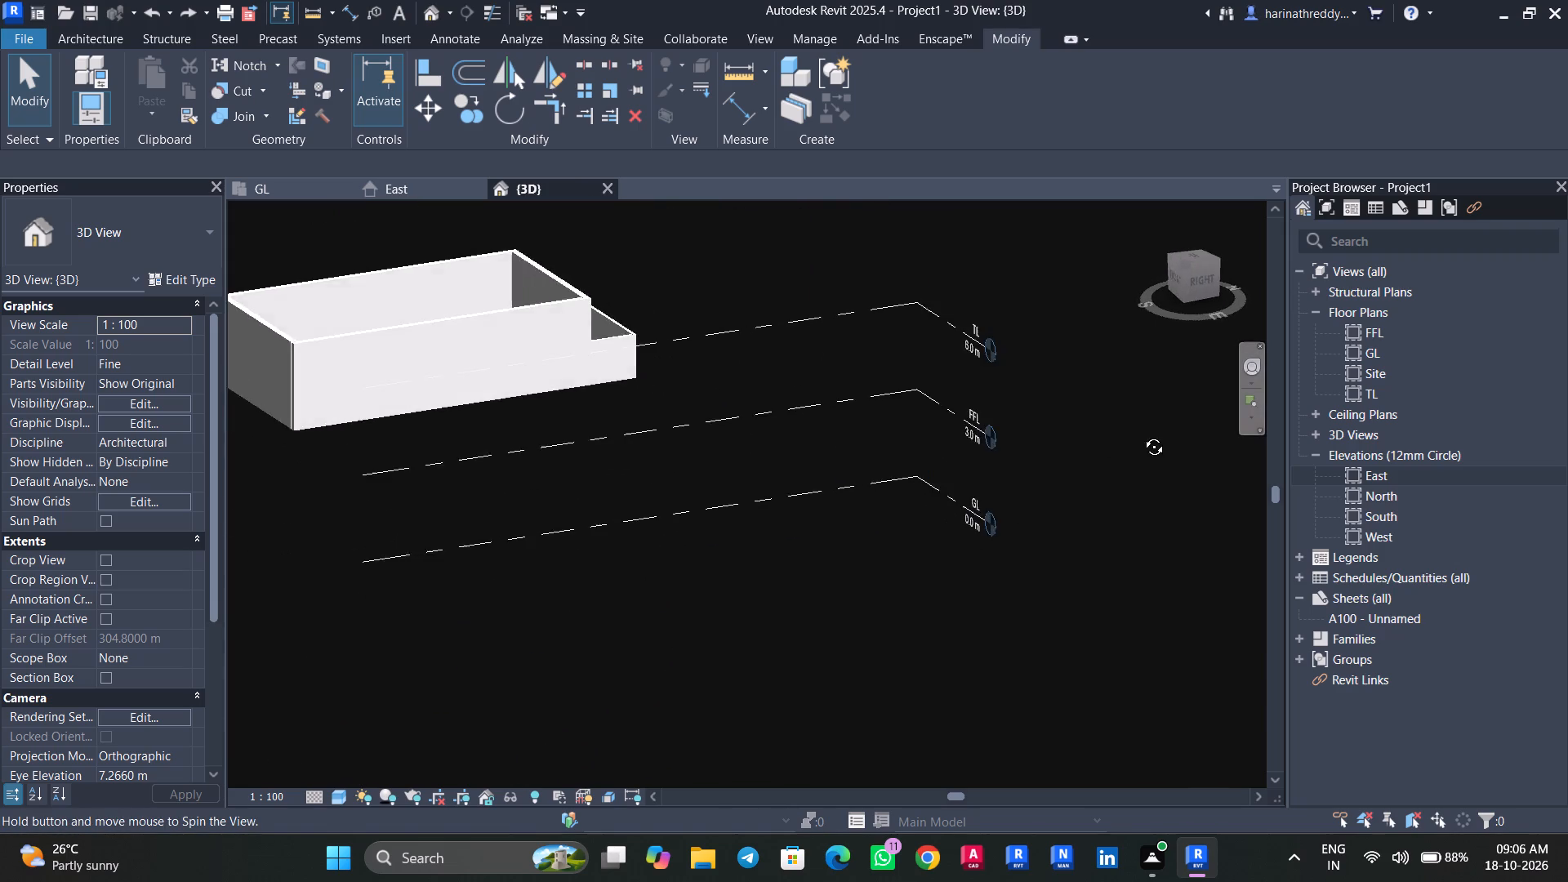
shift+middle_drag(1142, 434, 1163, 439)
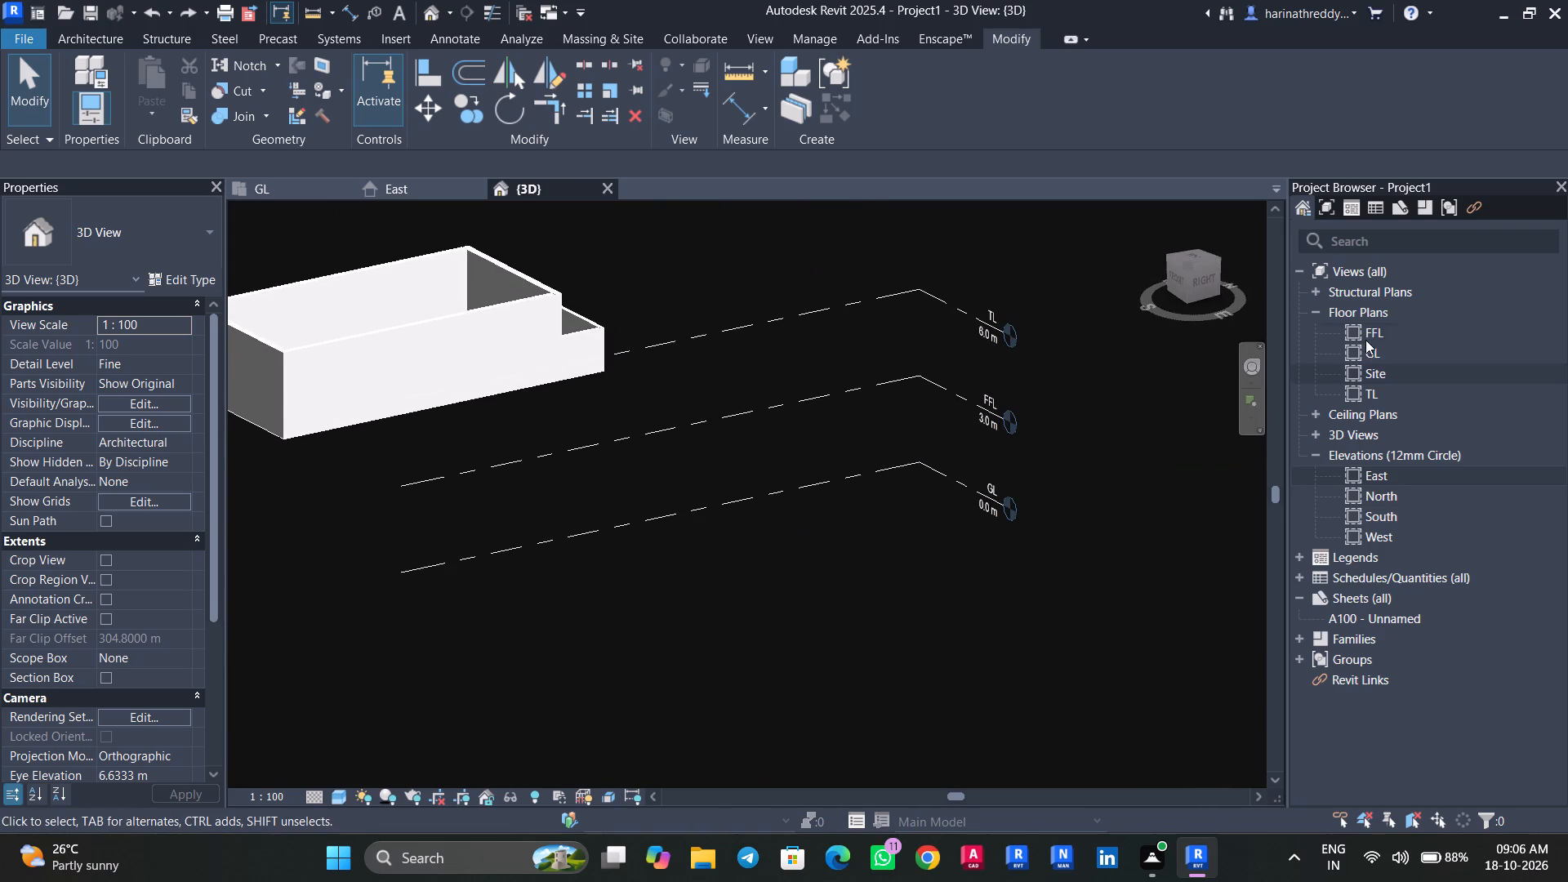
In the GL floor plan, draw an IN WALL across the house between the kitchen and dining areas, joining both side EX WALLs.
double_click(1365, 331)
double_click(1369, 350)
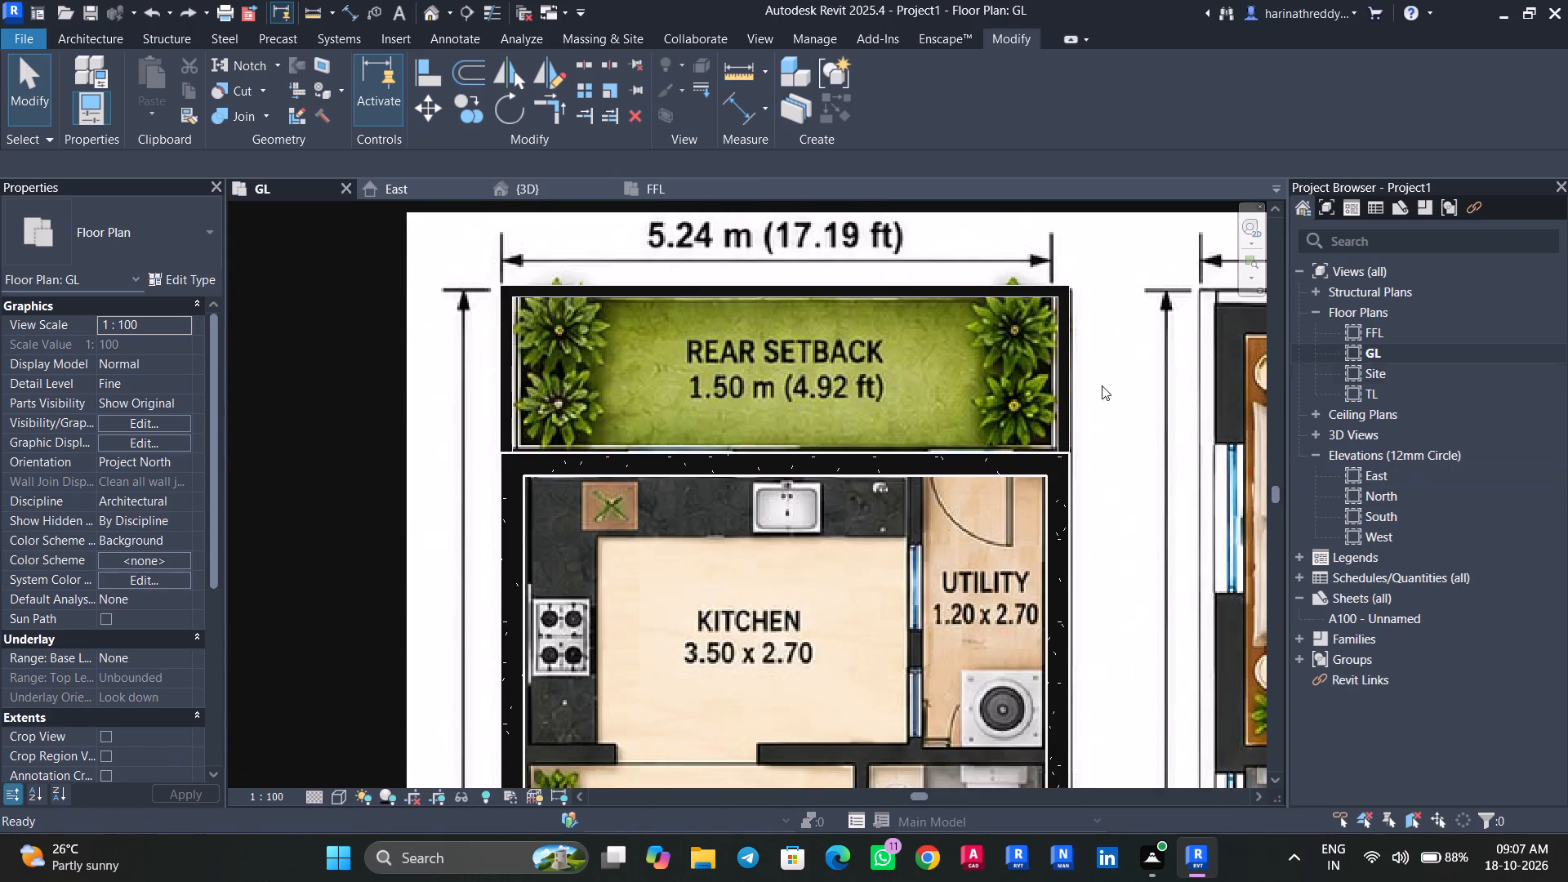
scroll(621, 381, down, 8)
middle_drag(644, 514, 635, 437)
scroll(635, 437, up, 1)
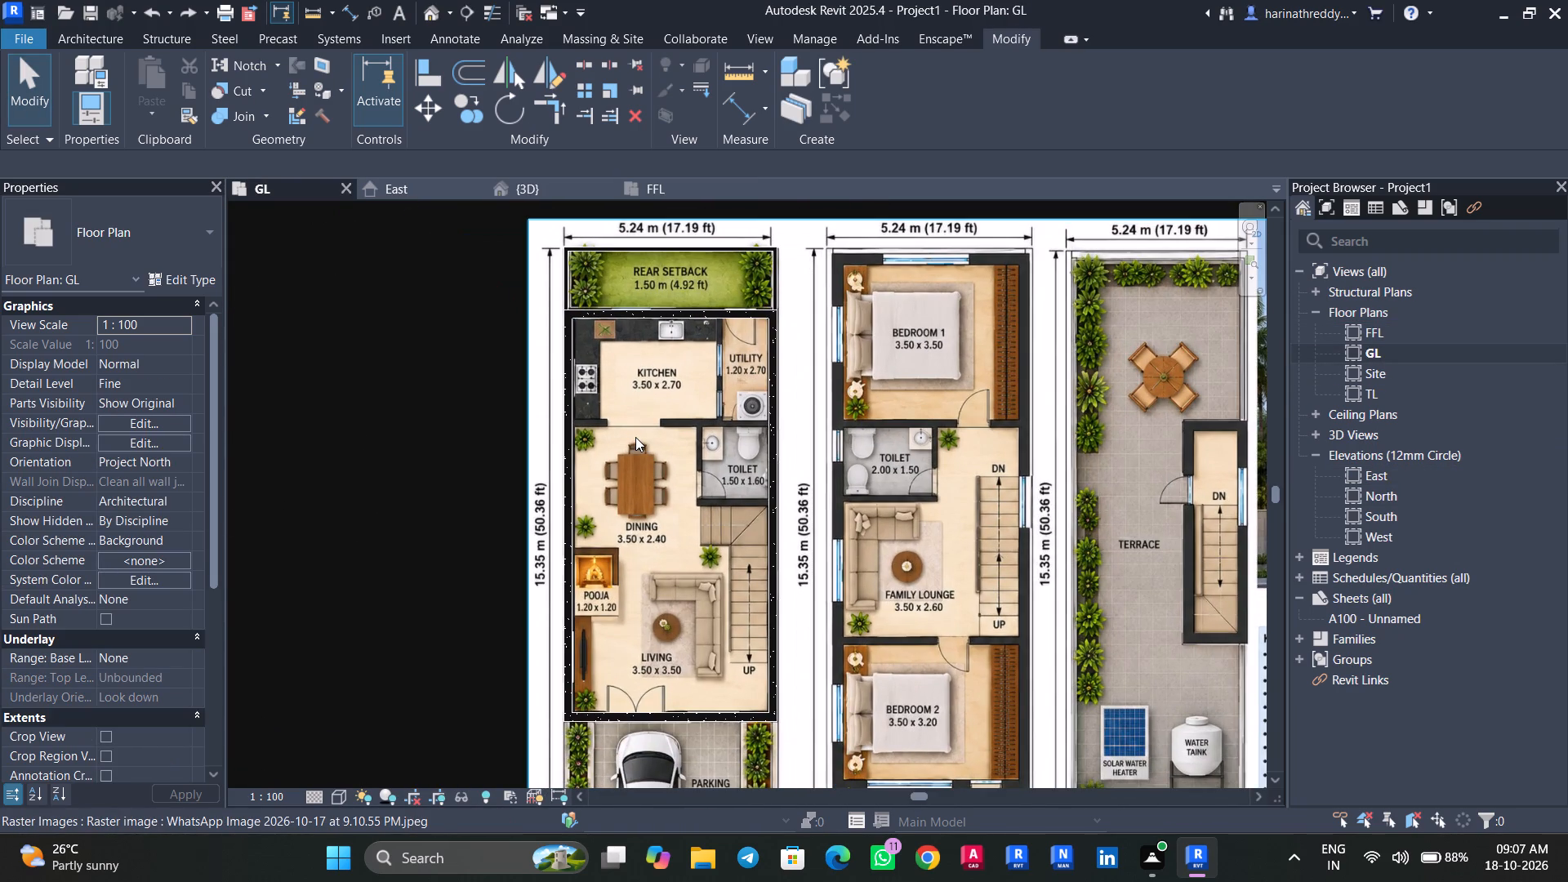
text(WA)
click(94, 241)
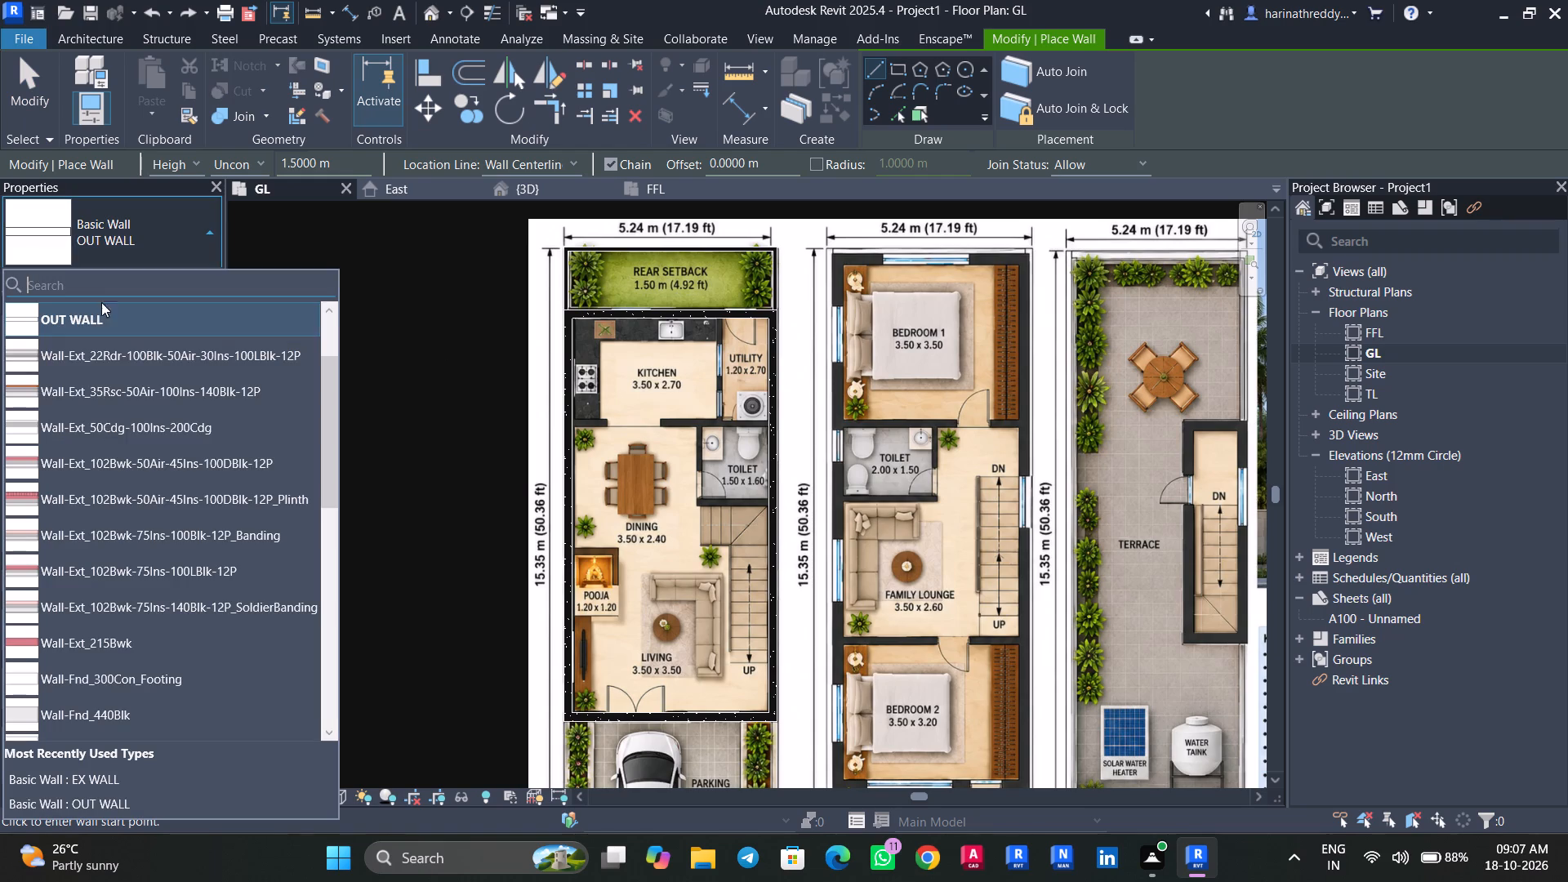
scroll(105, 365, up, 4)
click(97, 388)
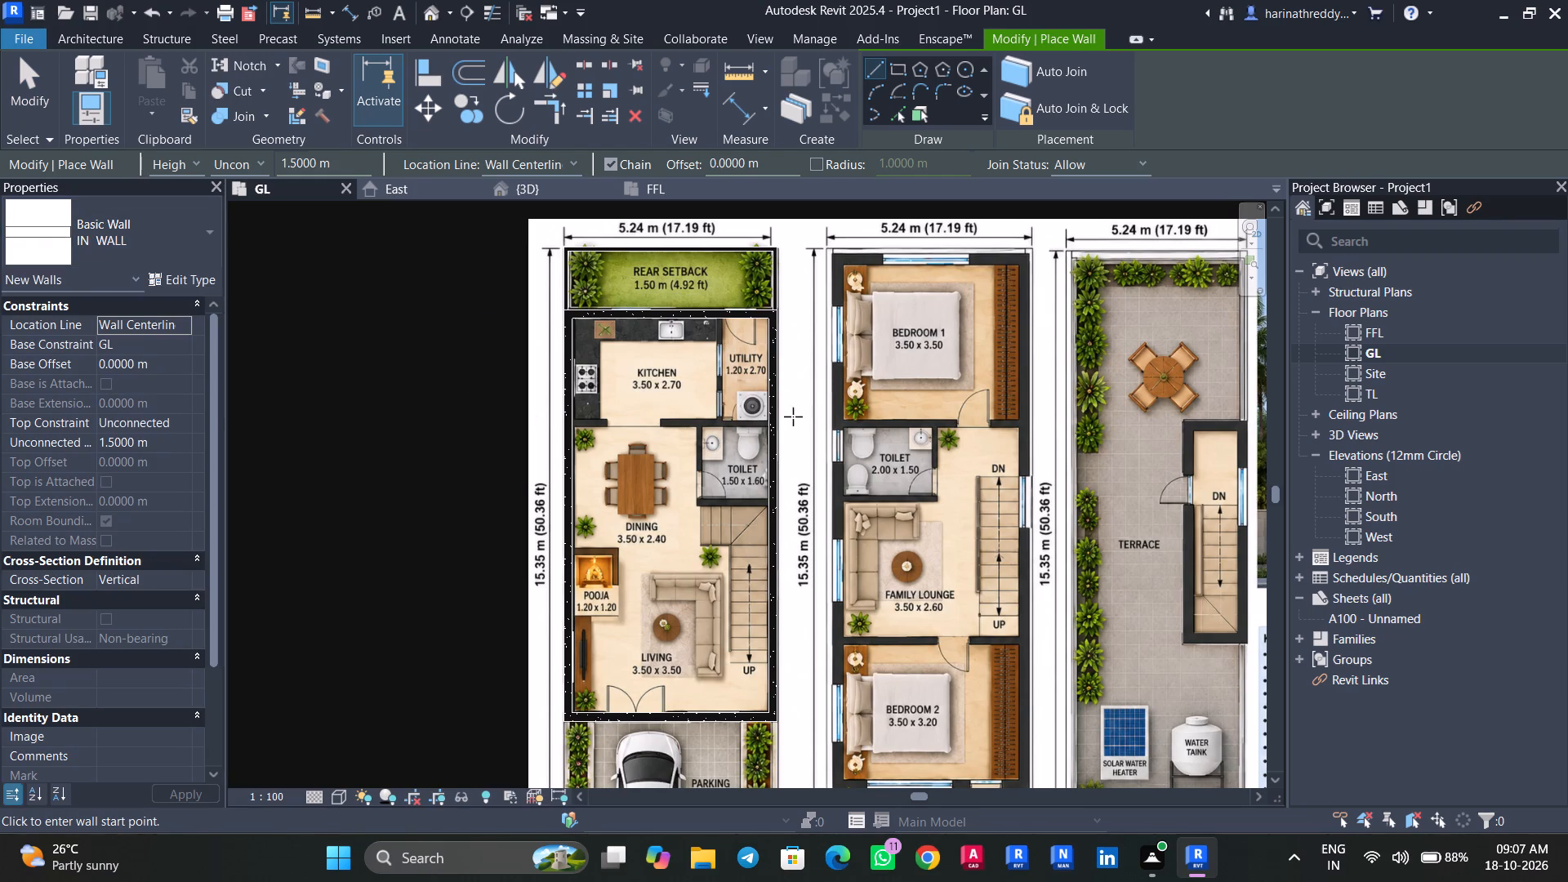
scroll(773, 424, up, 8)
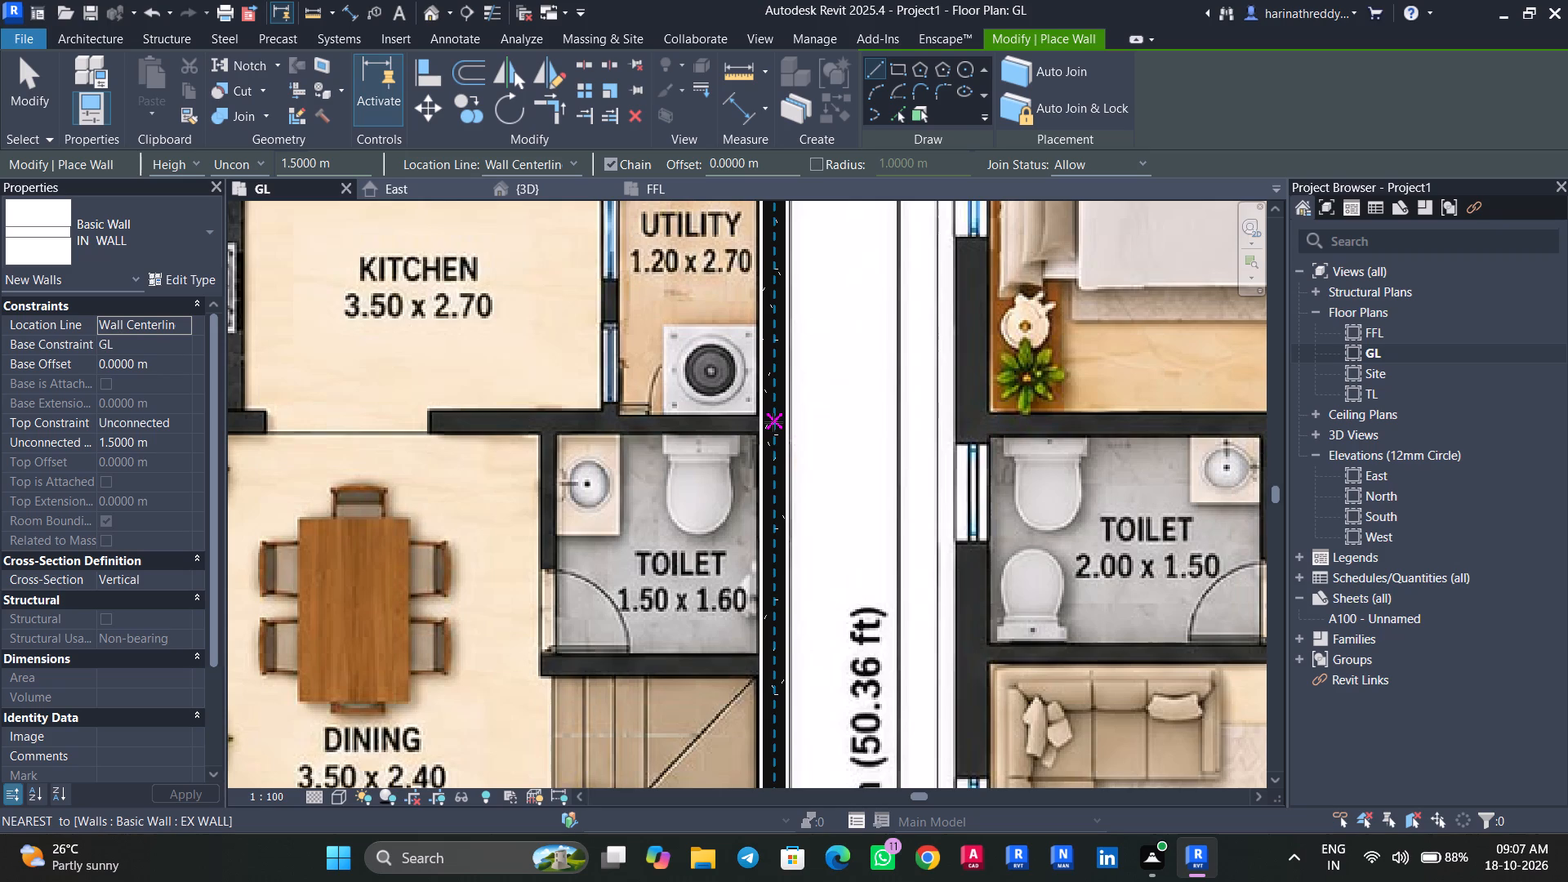
click(773, 422)
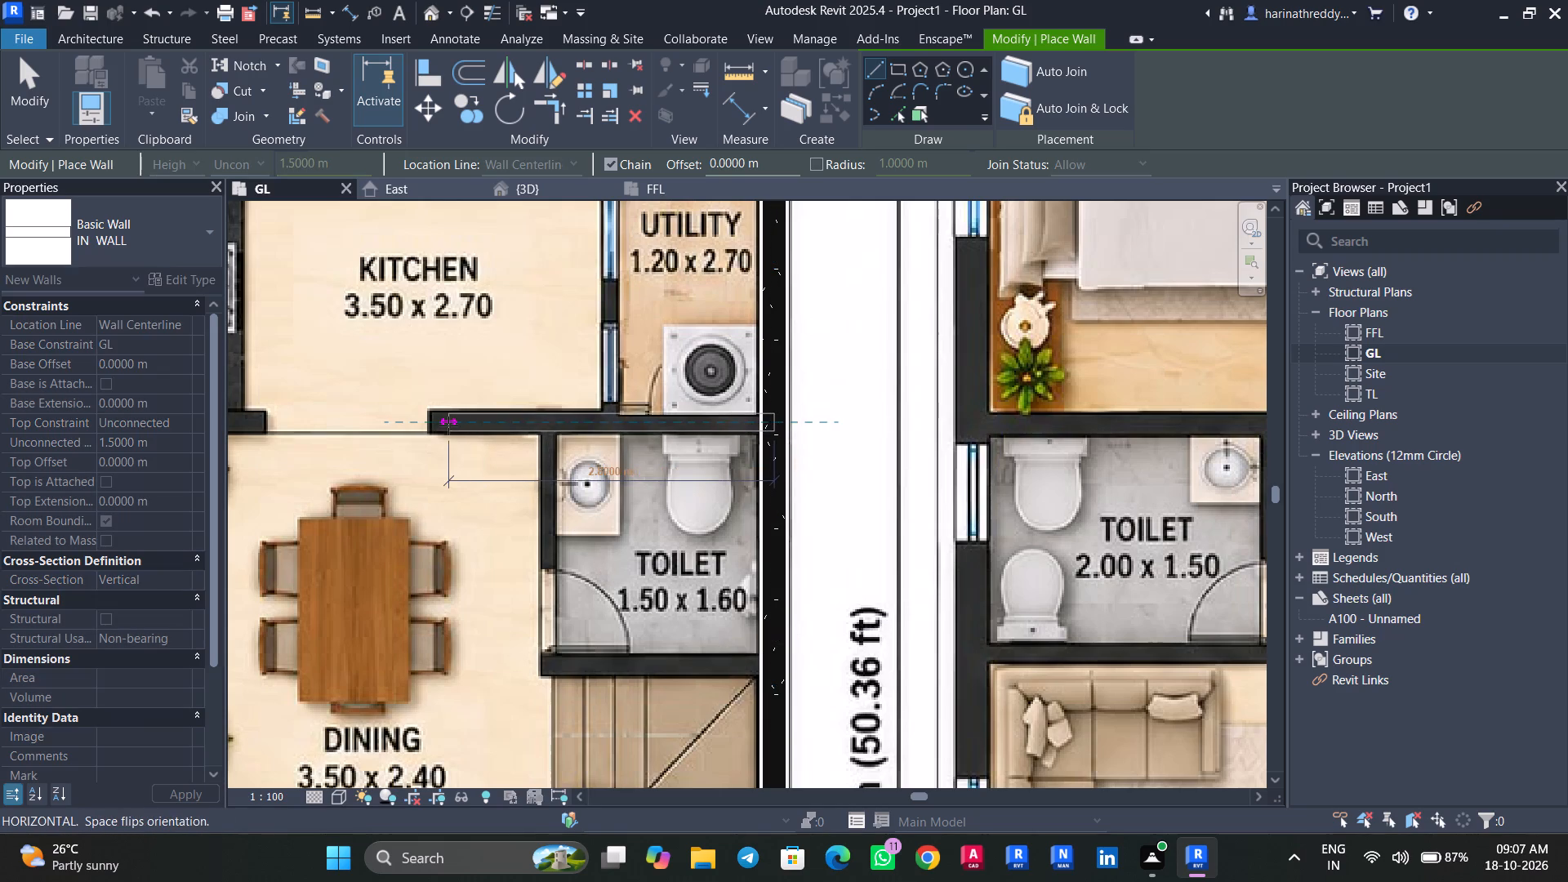
middle_drag(450, 425, 692, 486)
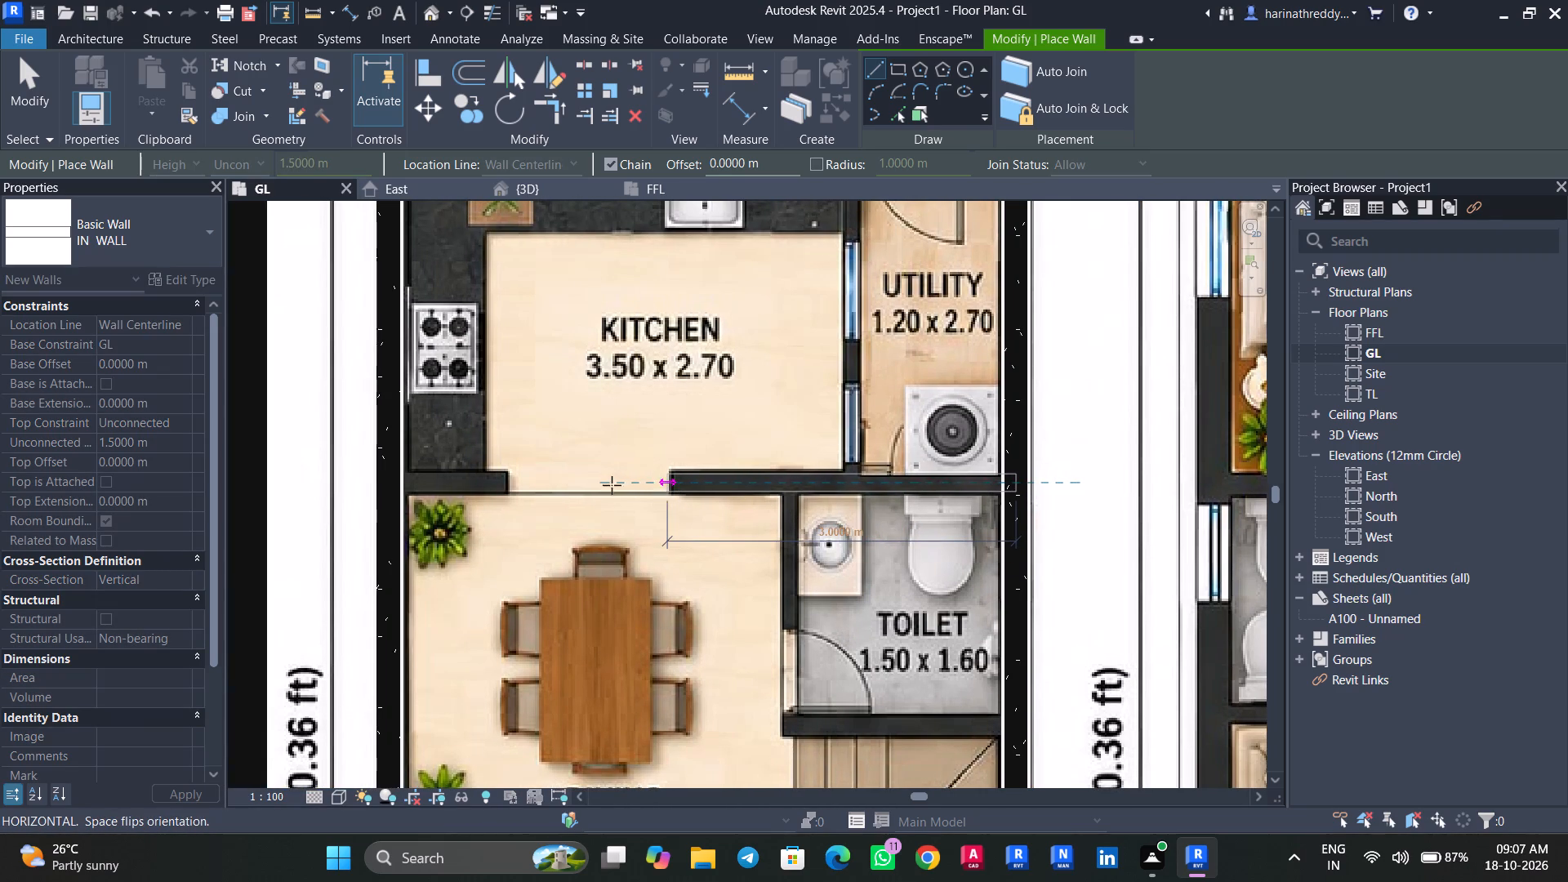
click(394, 479)
key(Escape)
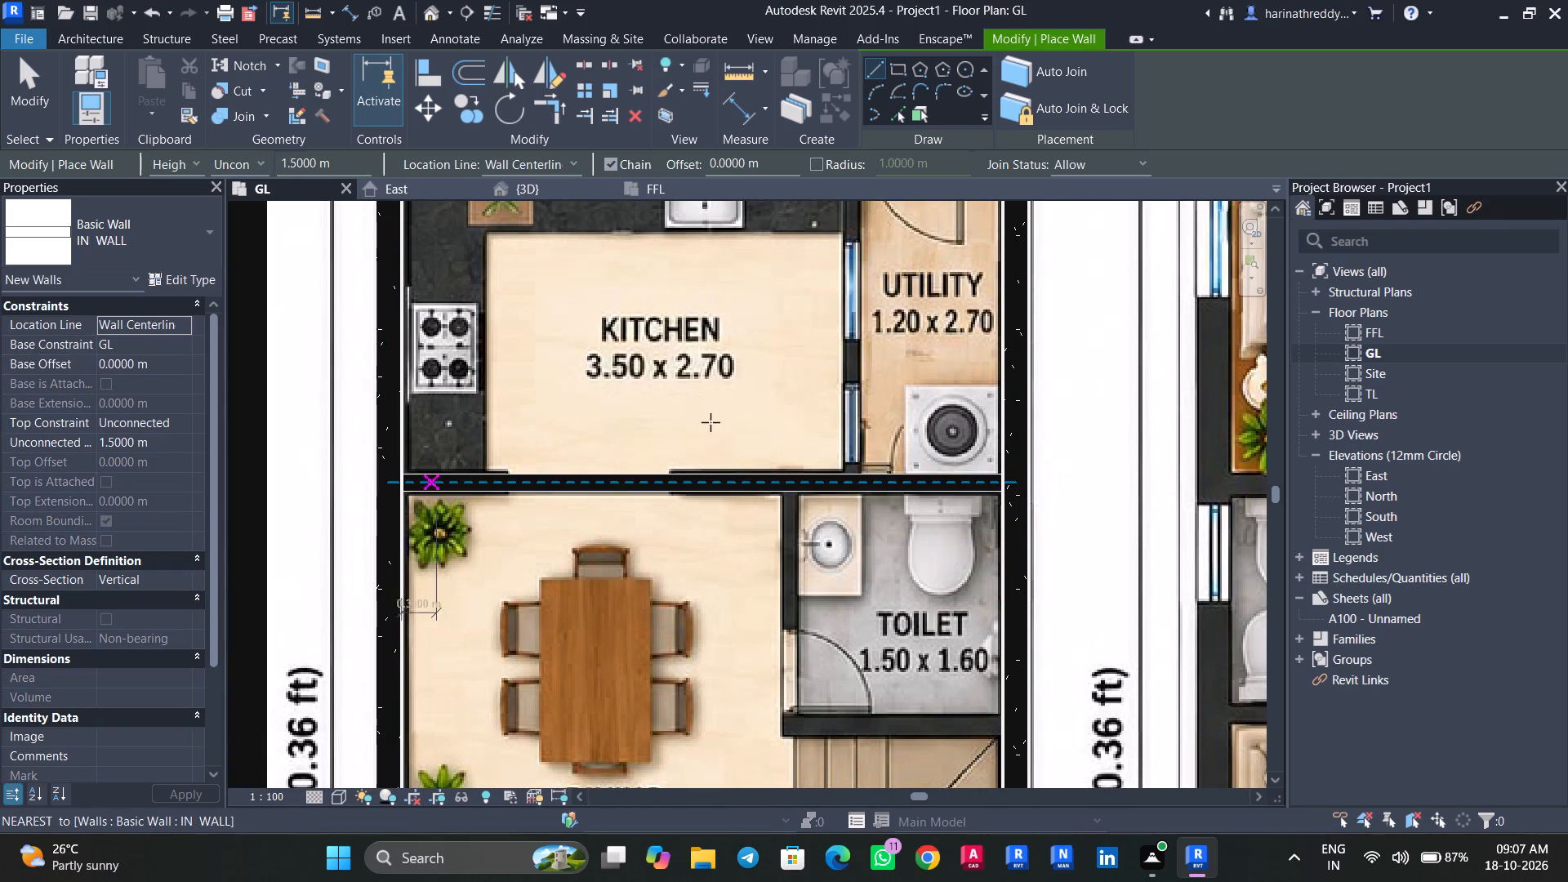
Draw an IN WALL between the kitchen and utility, from the kitchen–dining cross wall to the rear EX WALL.
click(851, 481)
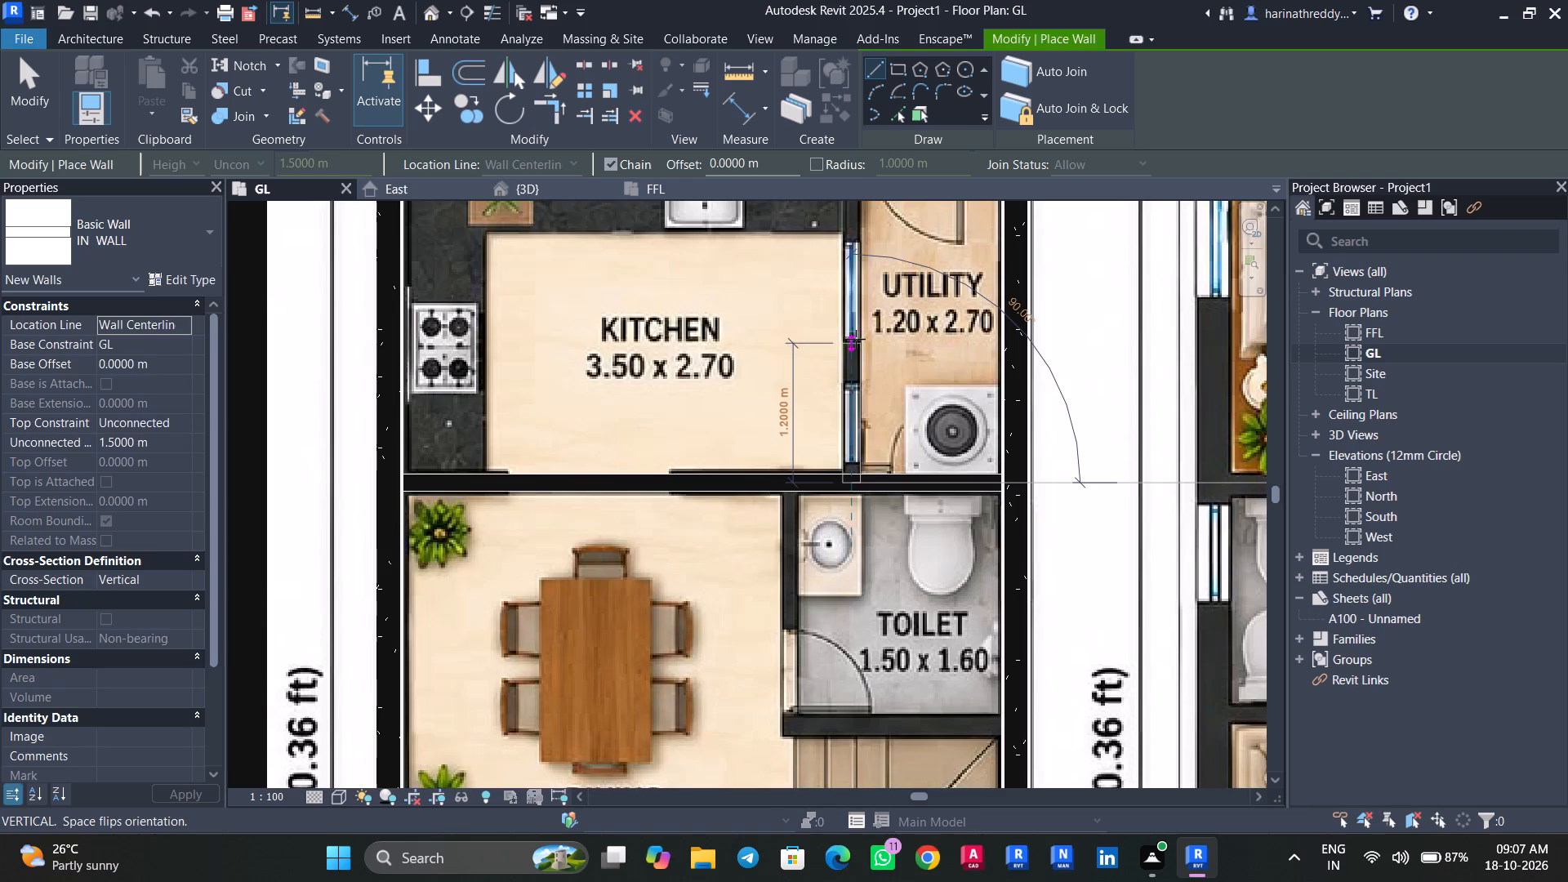
middle_drag(856, 332, 866, 503)
click(859, 324)
key(Escape)
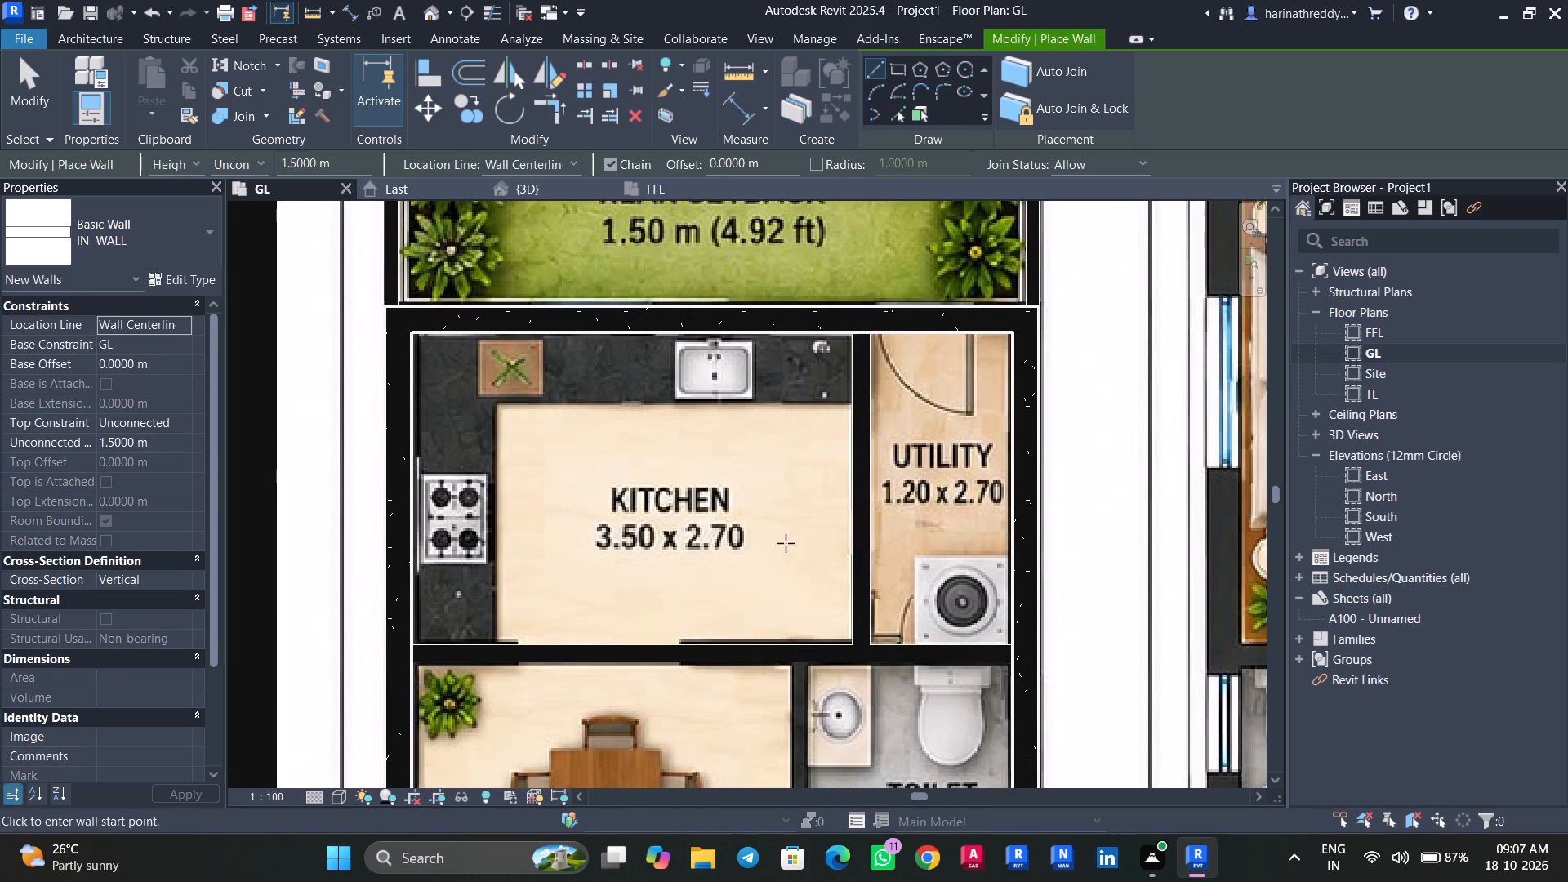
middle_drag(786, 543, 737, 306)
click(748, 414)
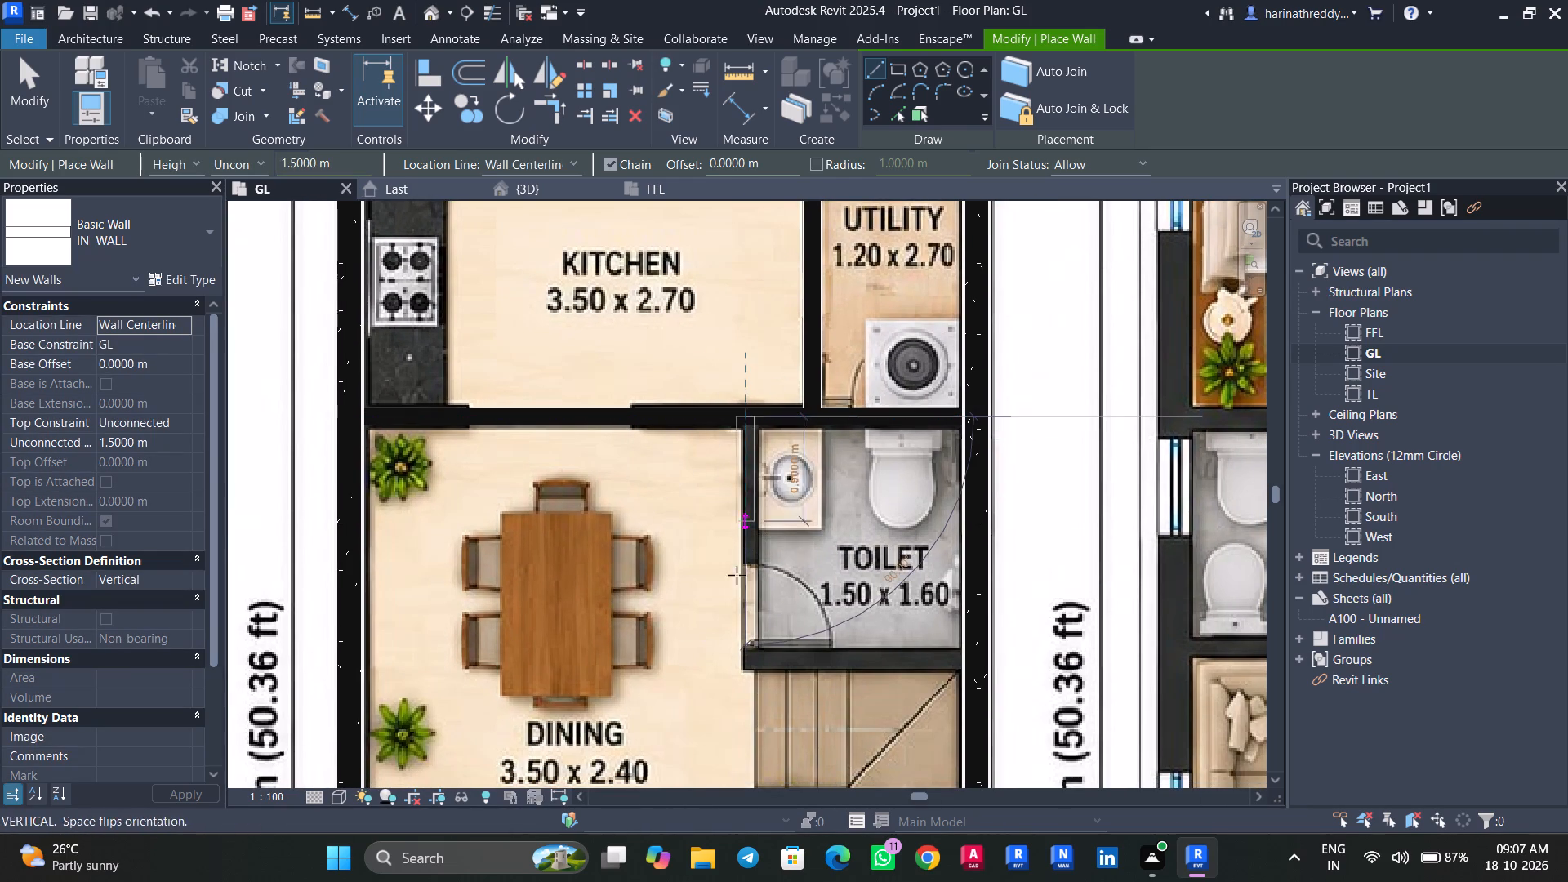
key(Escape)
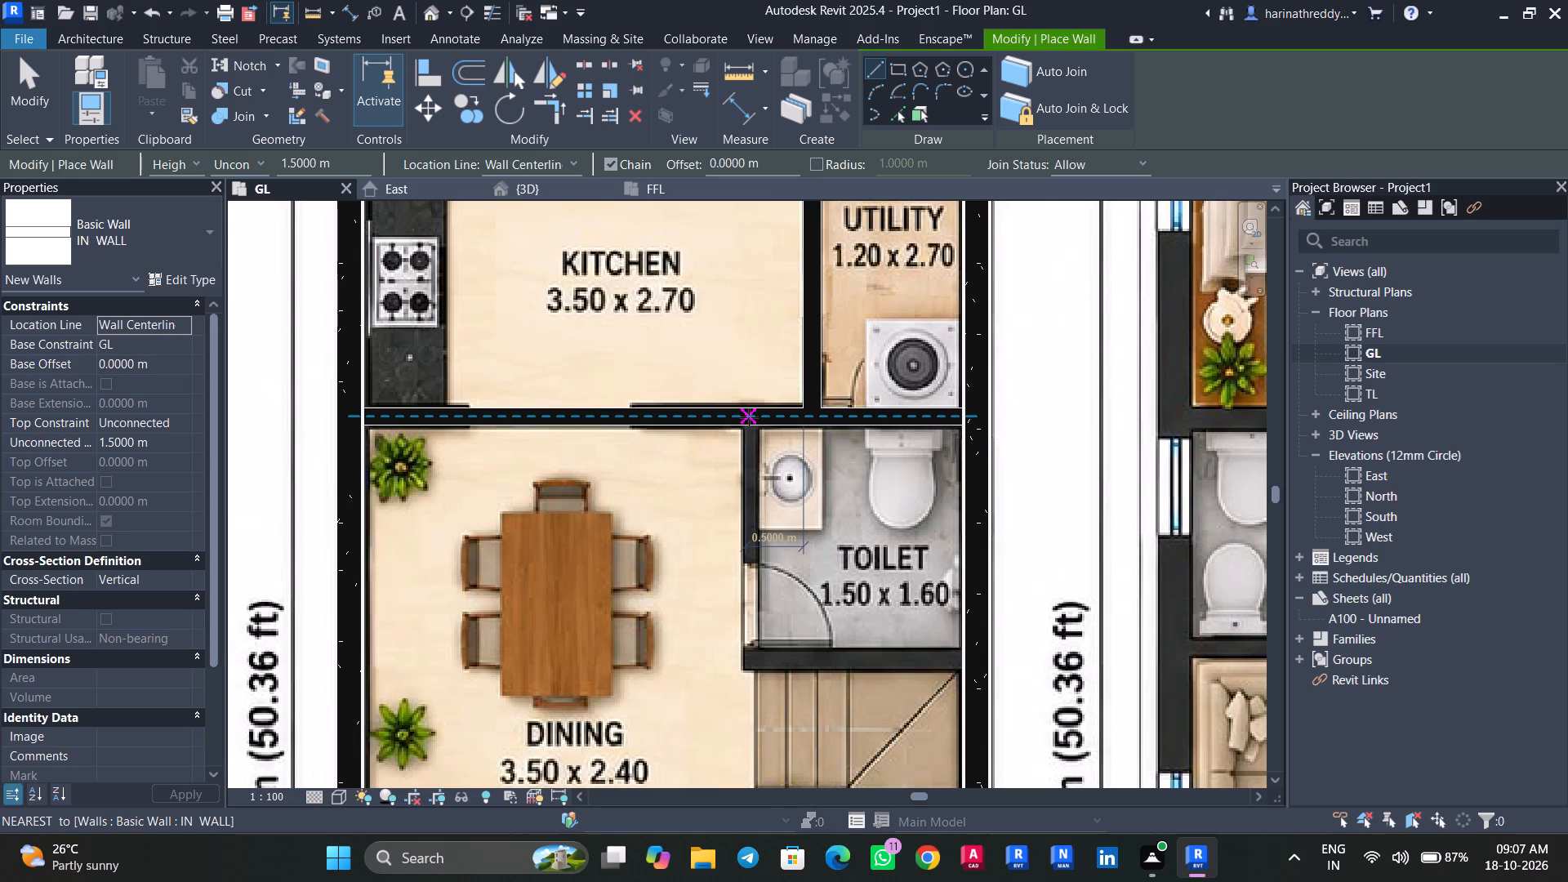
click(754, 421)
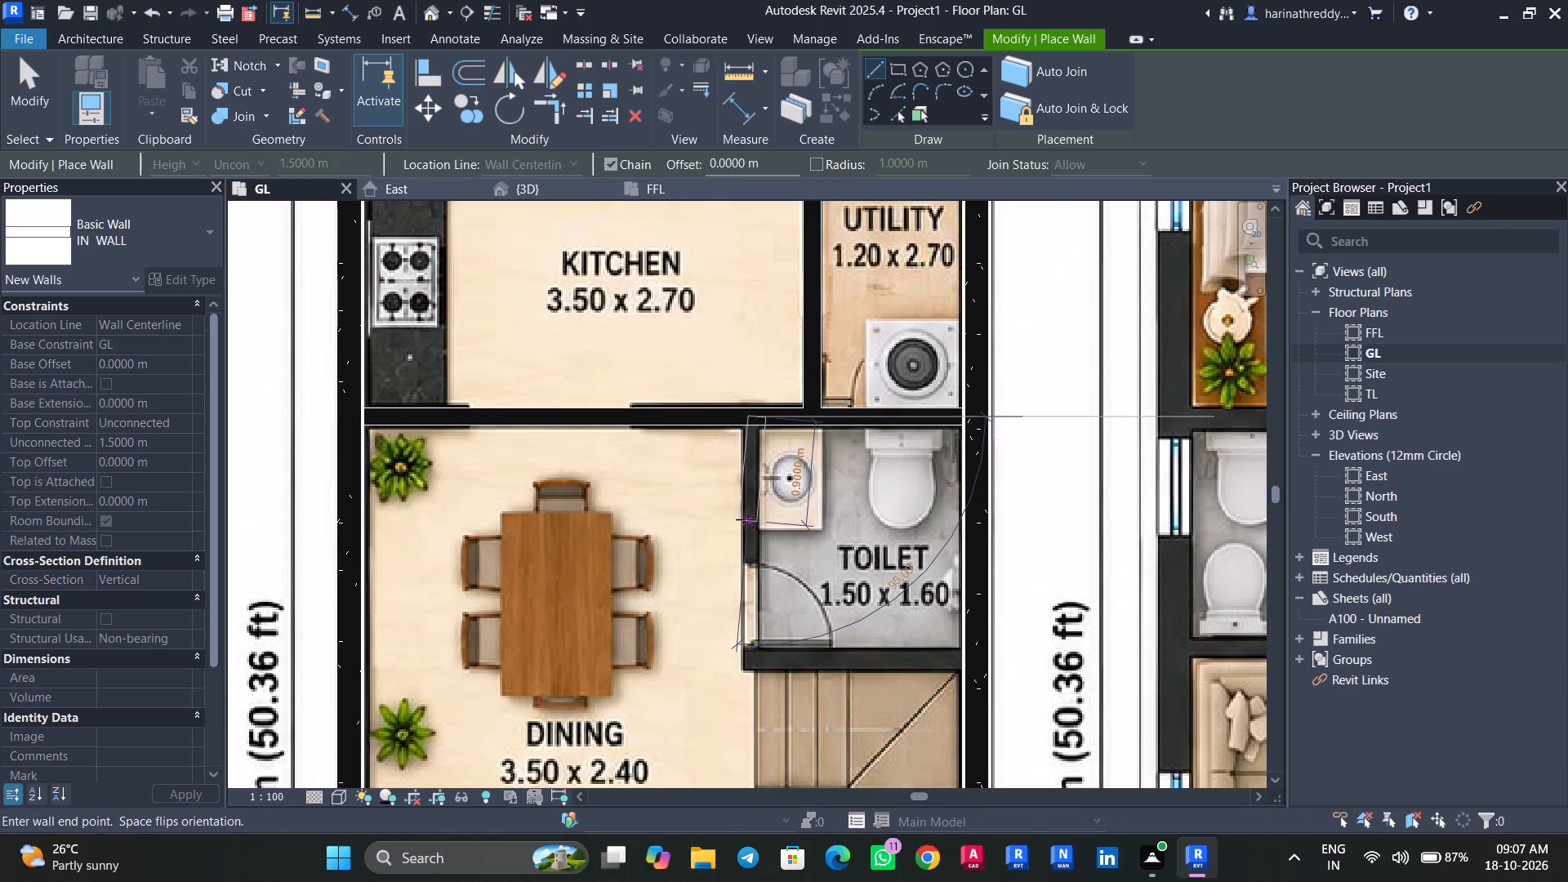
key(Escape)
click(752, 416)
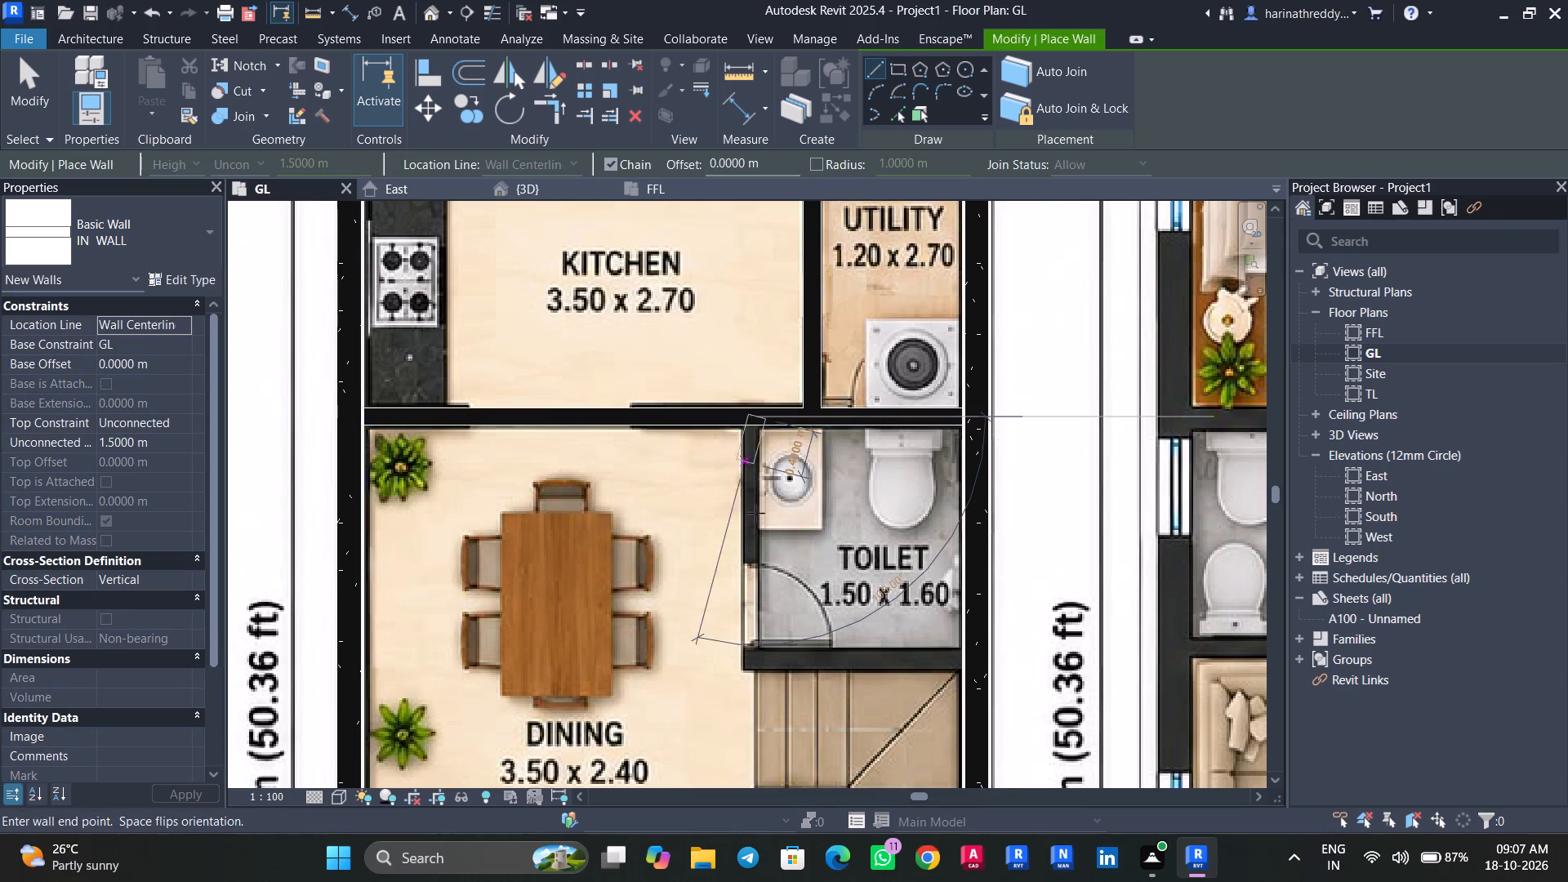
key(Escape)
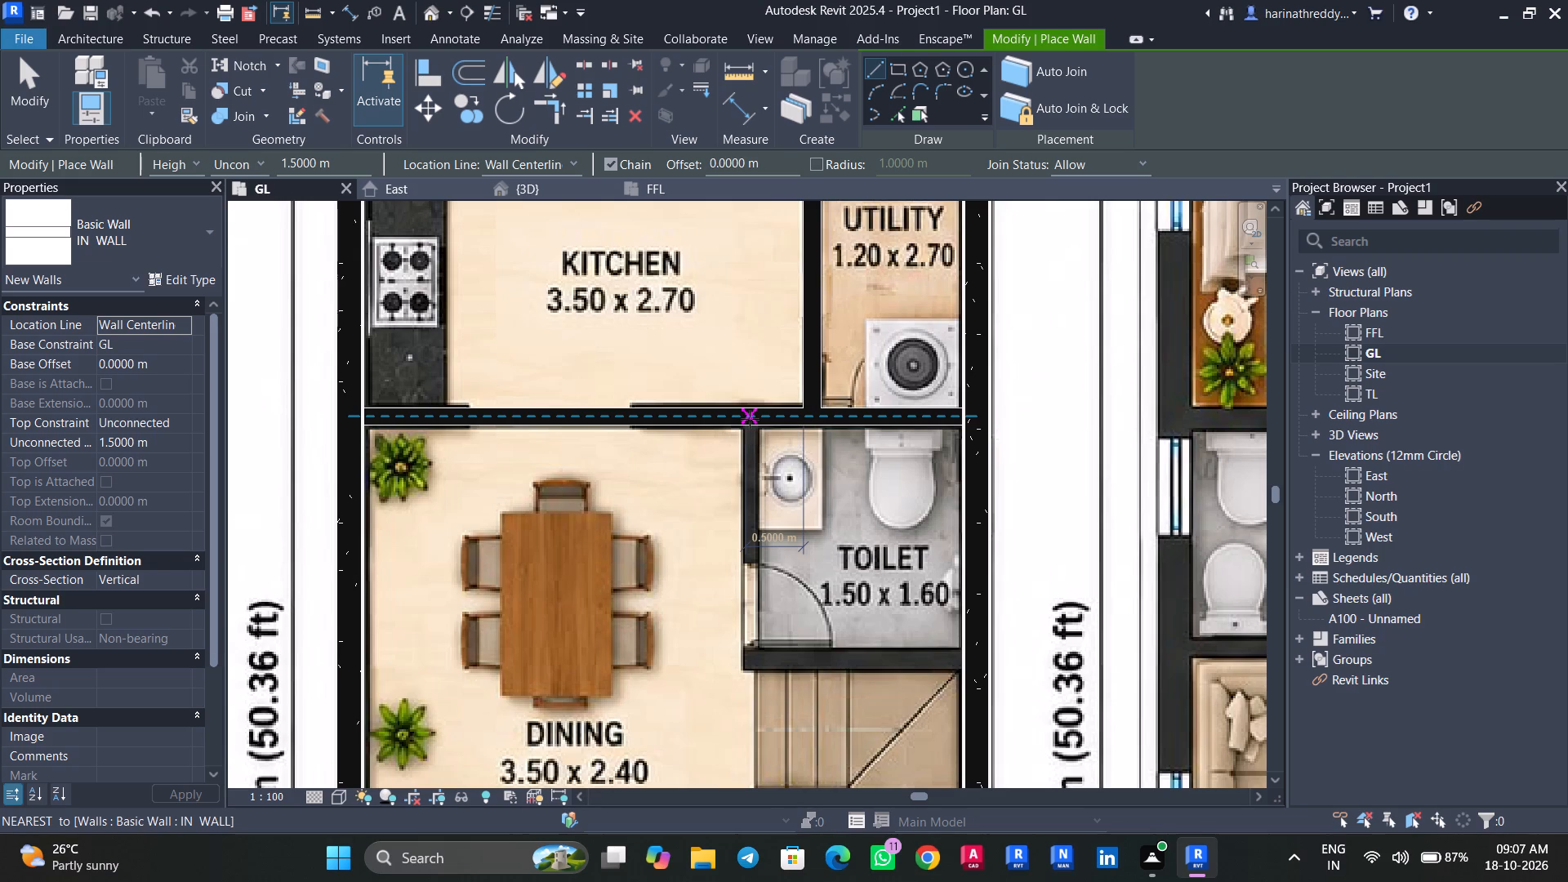
Draw chained IN WALLs along the toilet's dining side and stair side, from the cross wall to the side EX WALL.
click(750, 419)
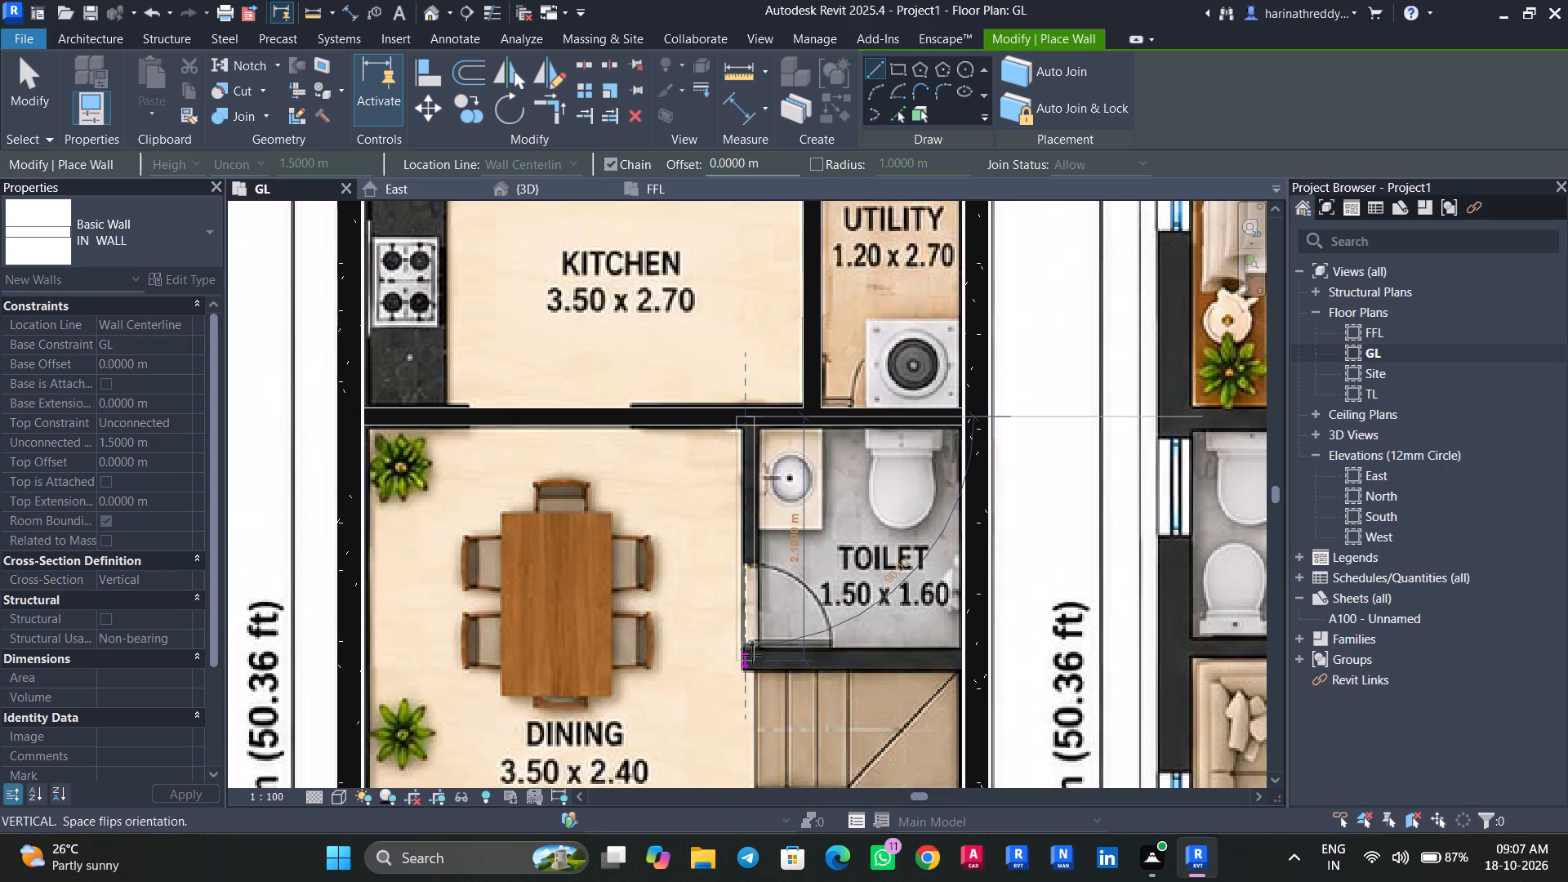
click(752, 655)
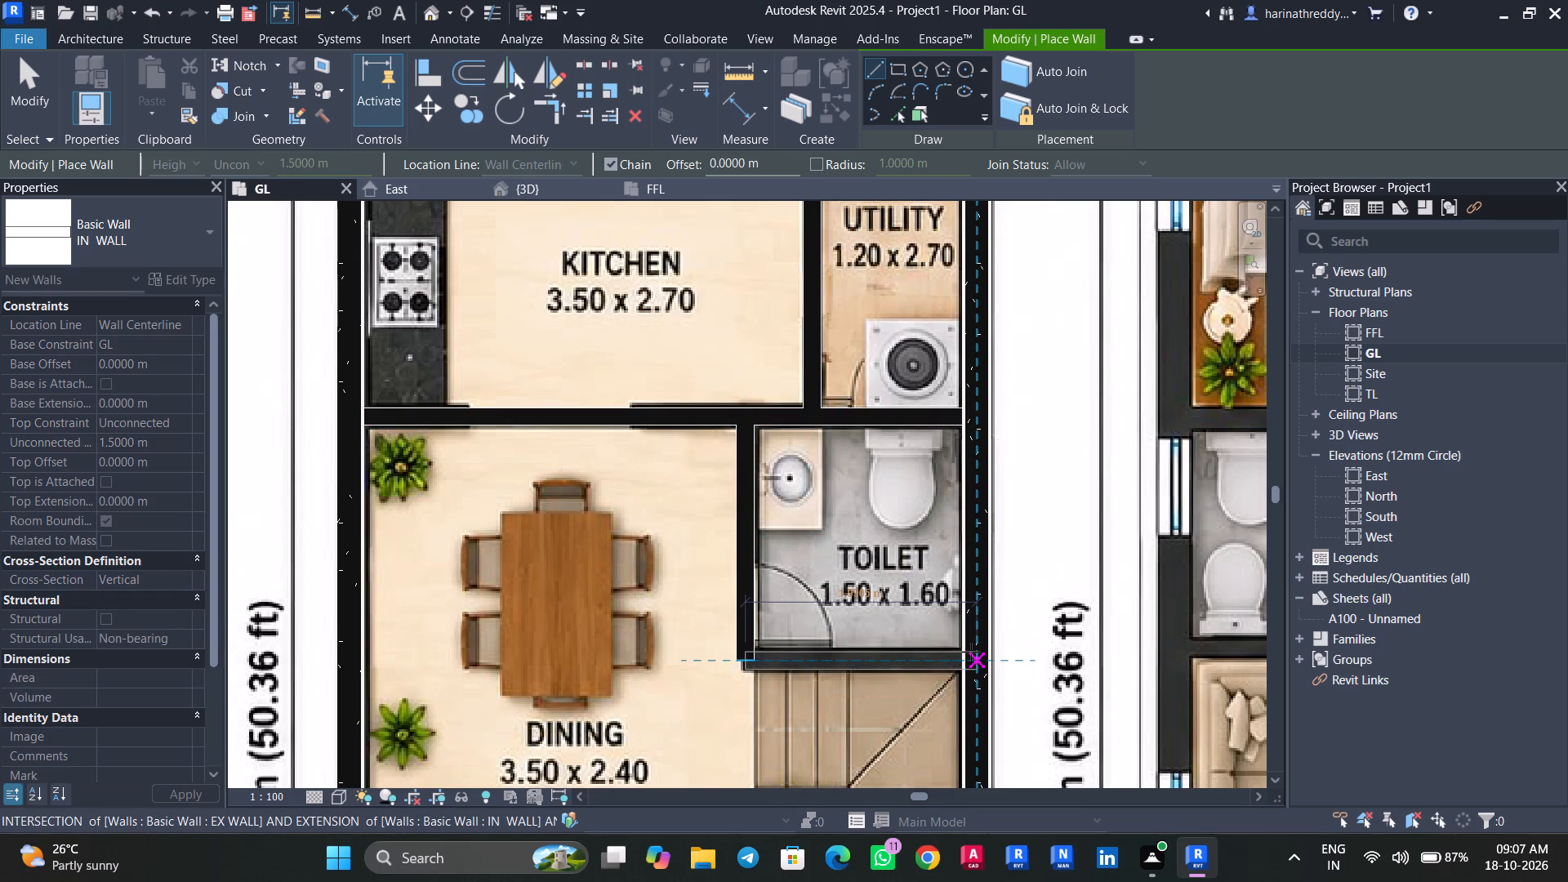
click(971, 652)
key(Escape)
key(Escape)
key(Escape)
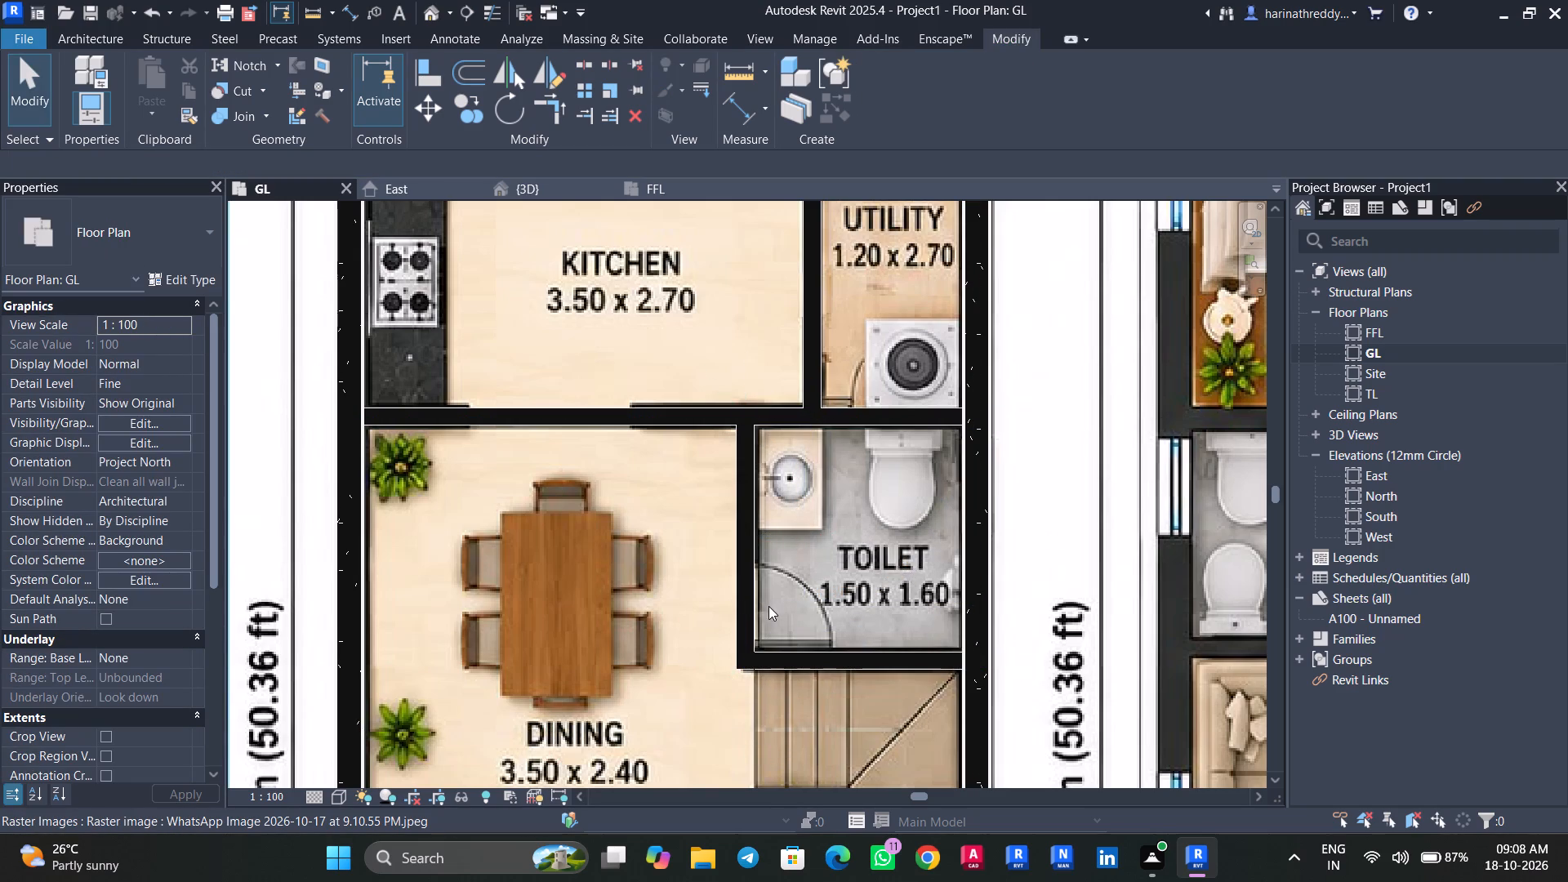
Place an aligned dimension above the plan between the outer faces of the two side OUT WALLs at the rear setback.
text(DI)
scroll(822, 568, down, 2)
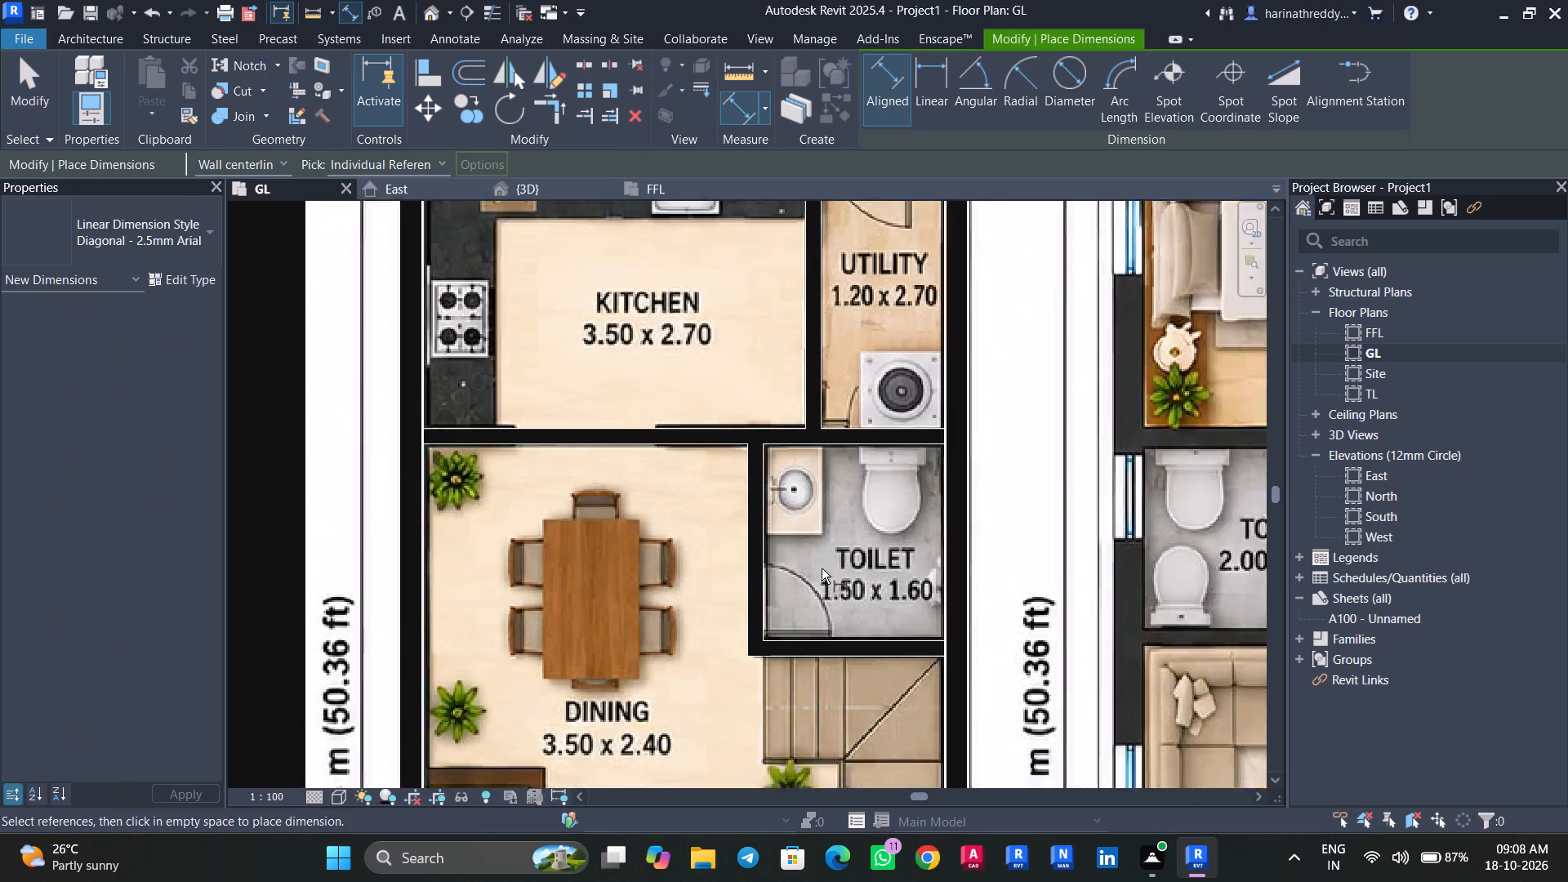
scroll(822, 568, down, 6)
scroll(715, 351, up, 5)
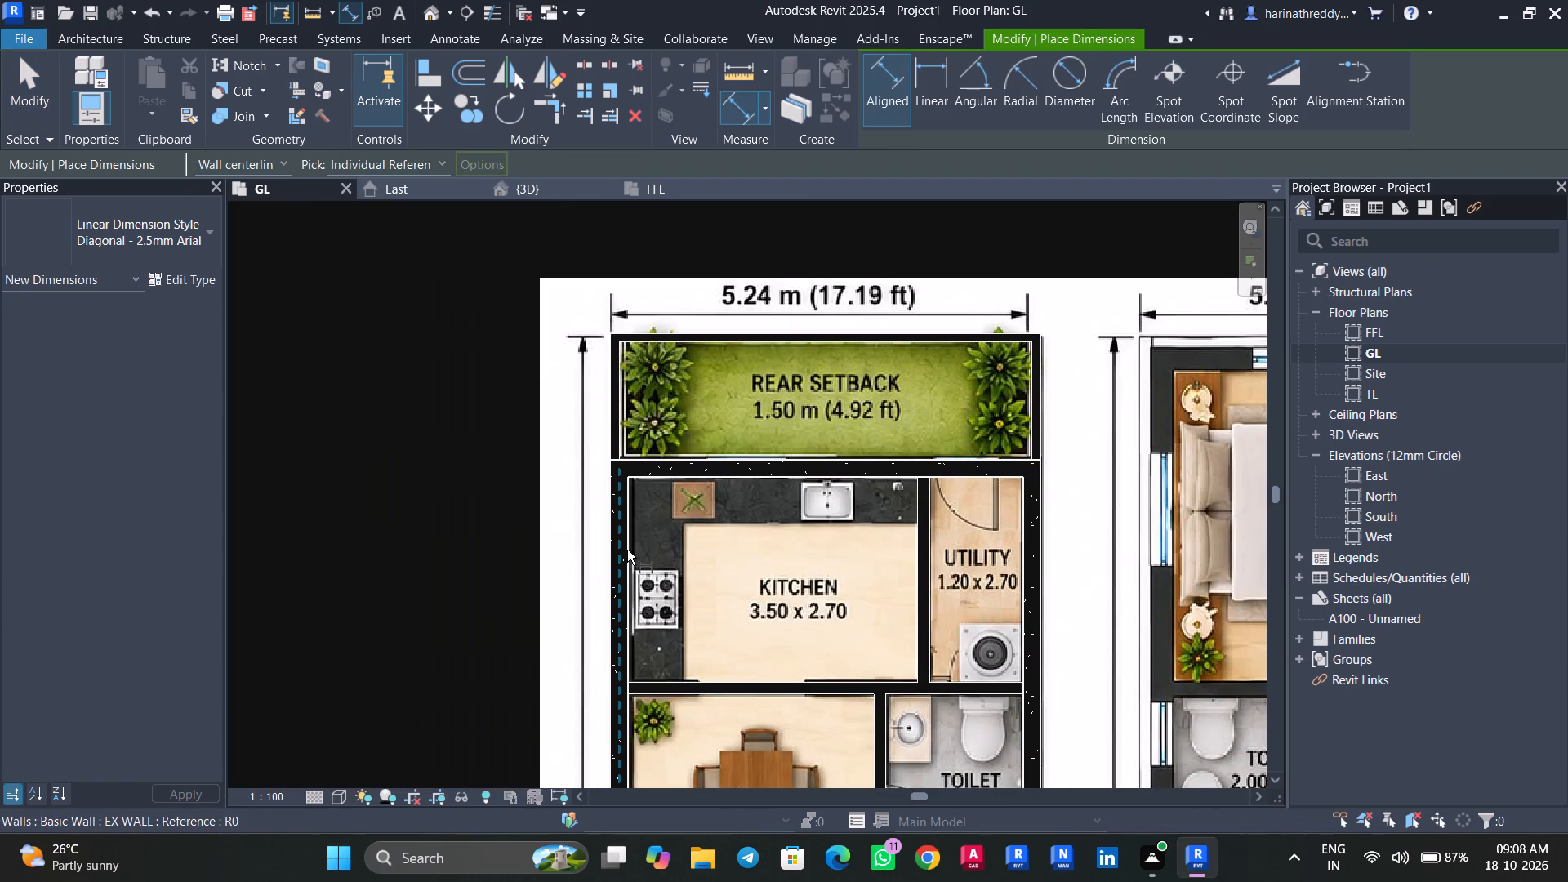
key(Tab)
key(Tab)
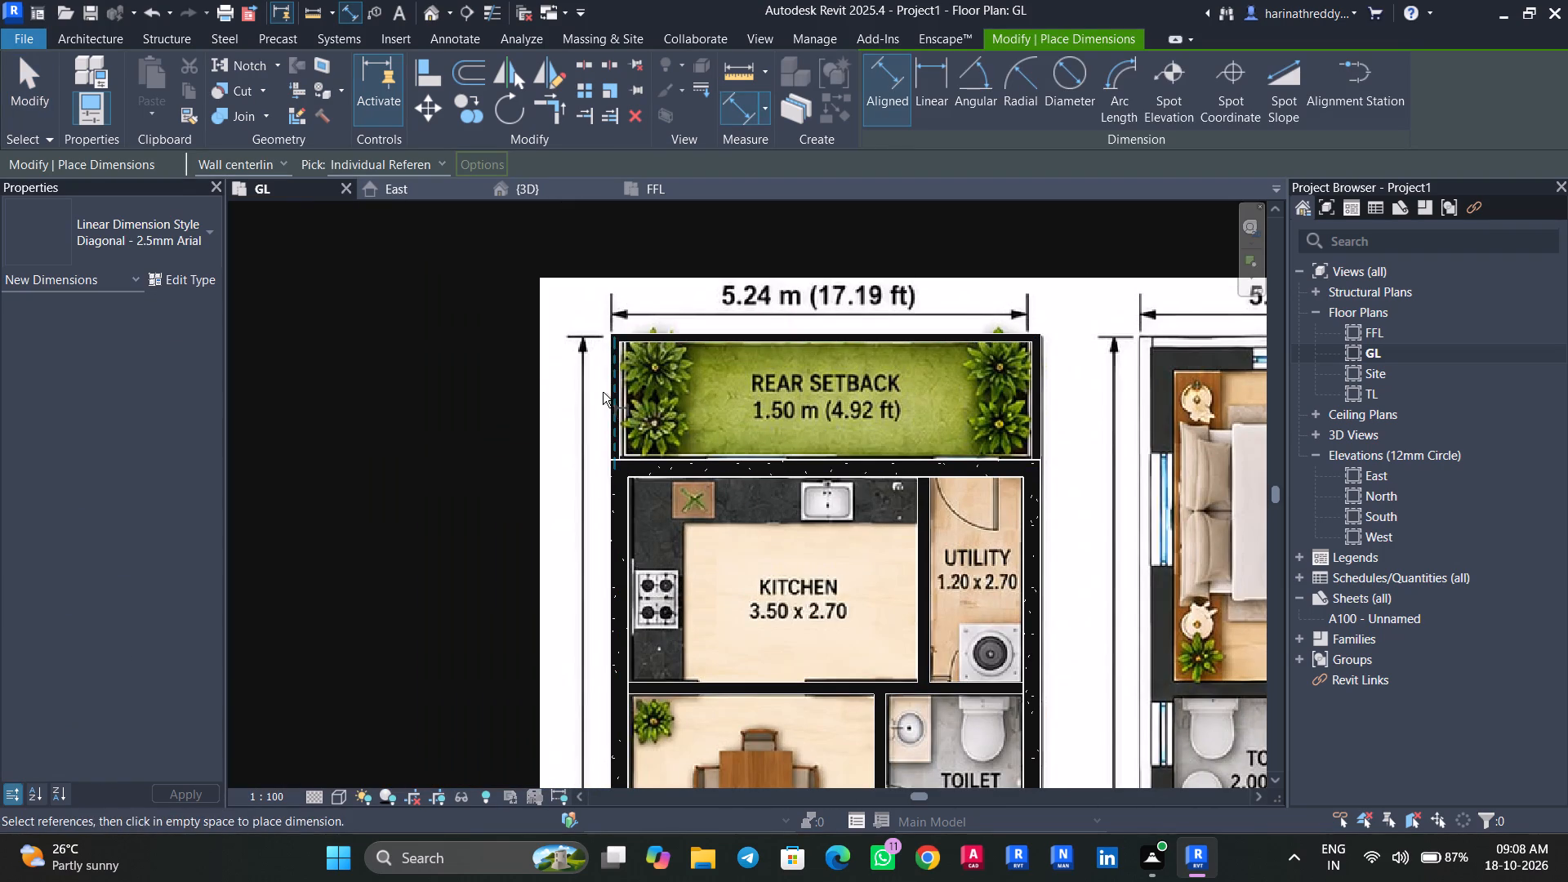
key(Tab)
click(607, 389)
key(Tab)
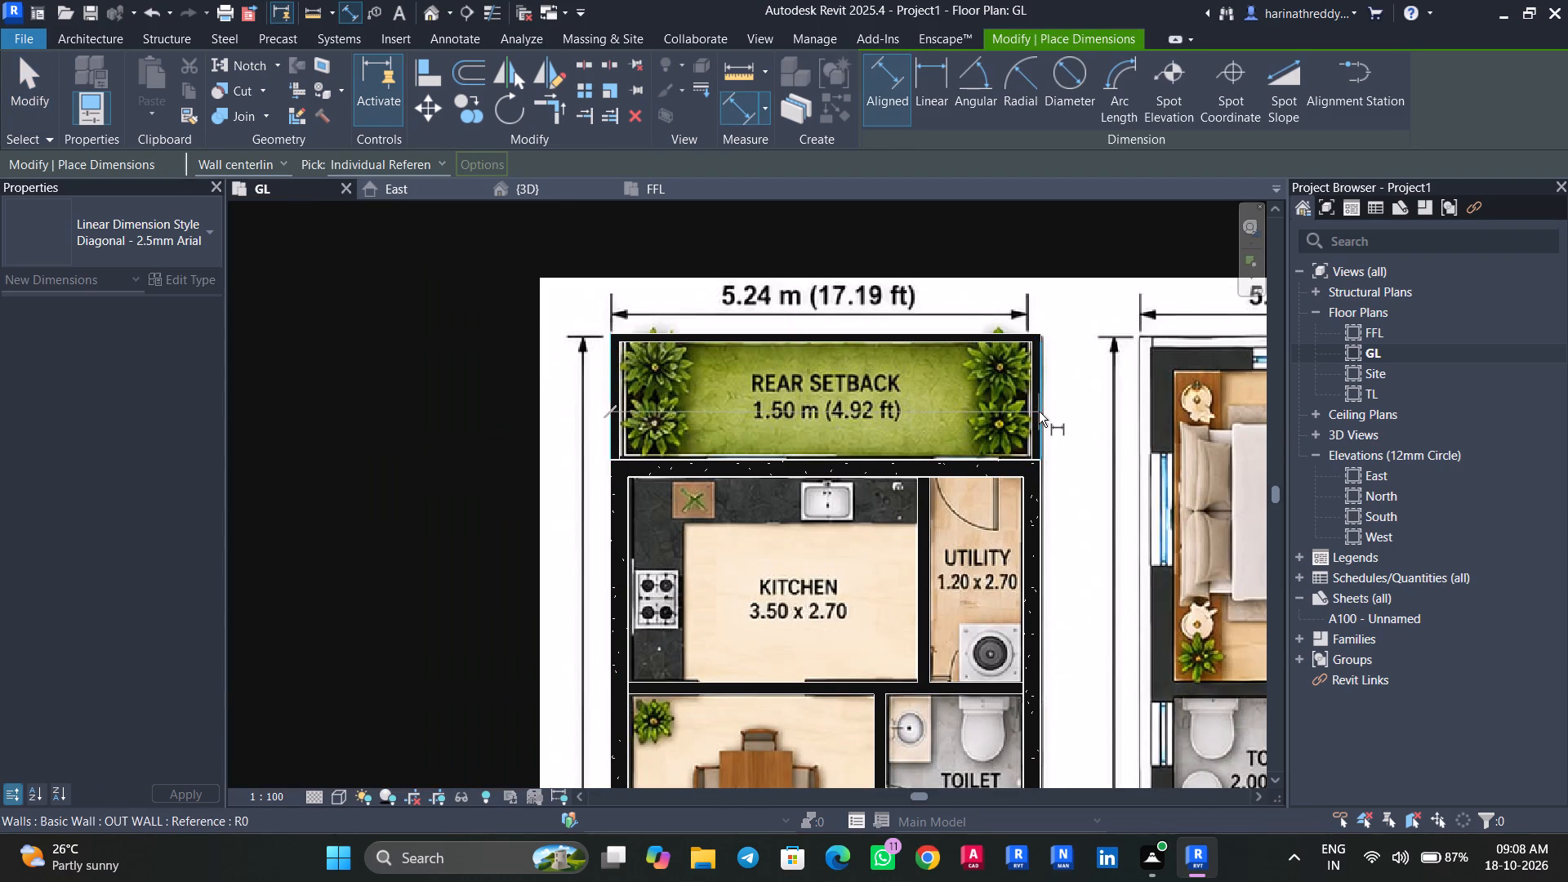
click(1039, 412)
click(1136, 256)
key(Escape)
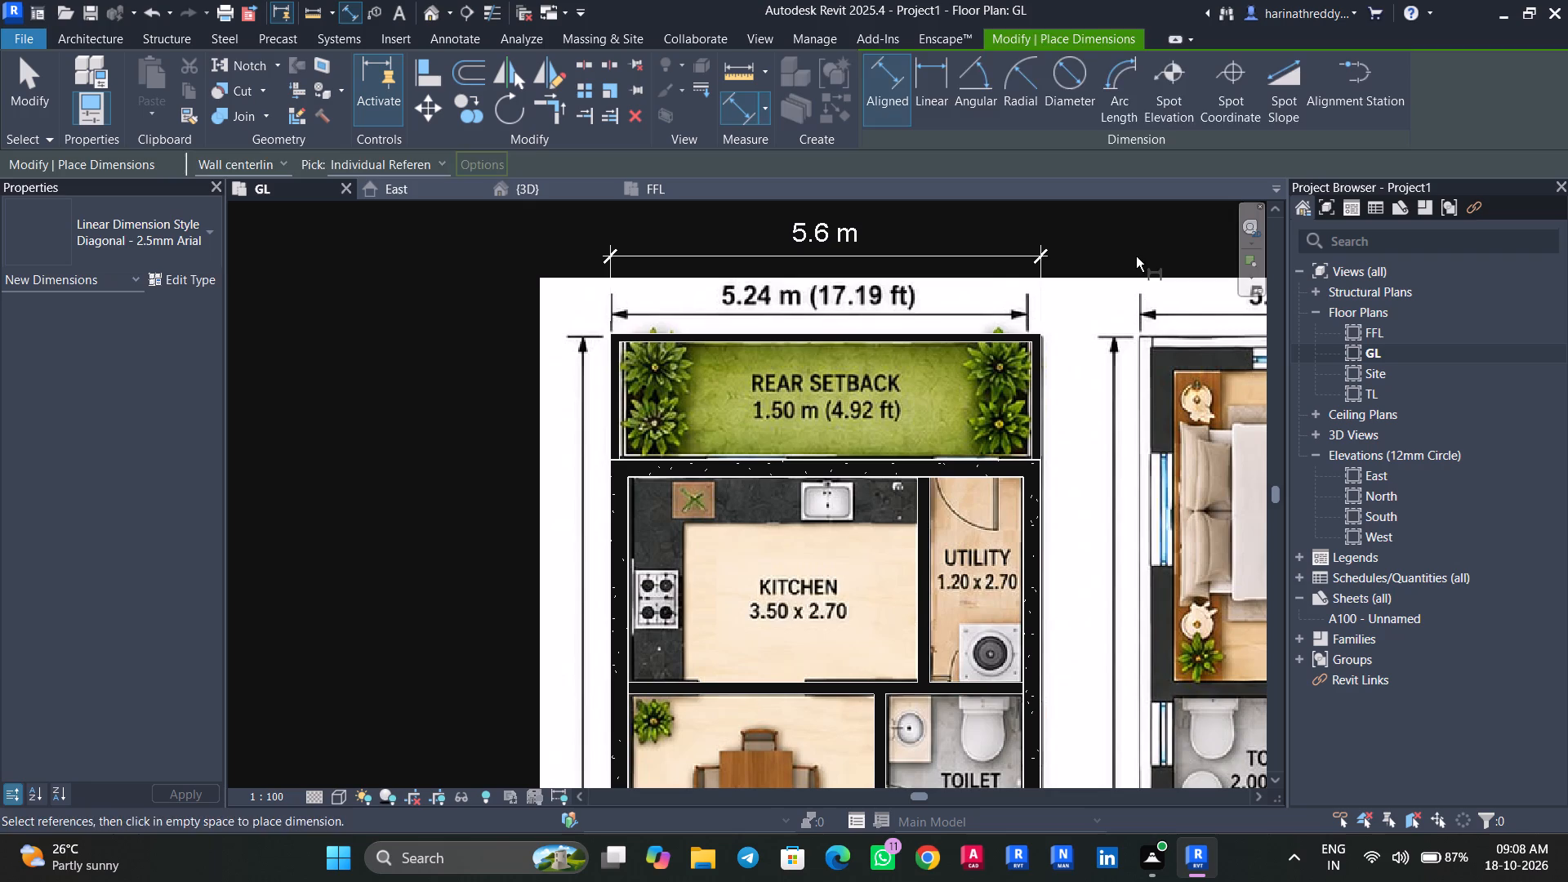
key(Escape)
key(Escape)
Set the overall width across the rear setback to 5.24 m by repositioning the utility-side OUT WALL.
click(1031, 416)
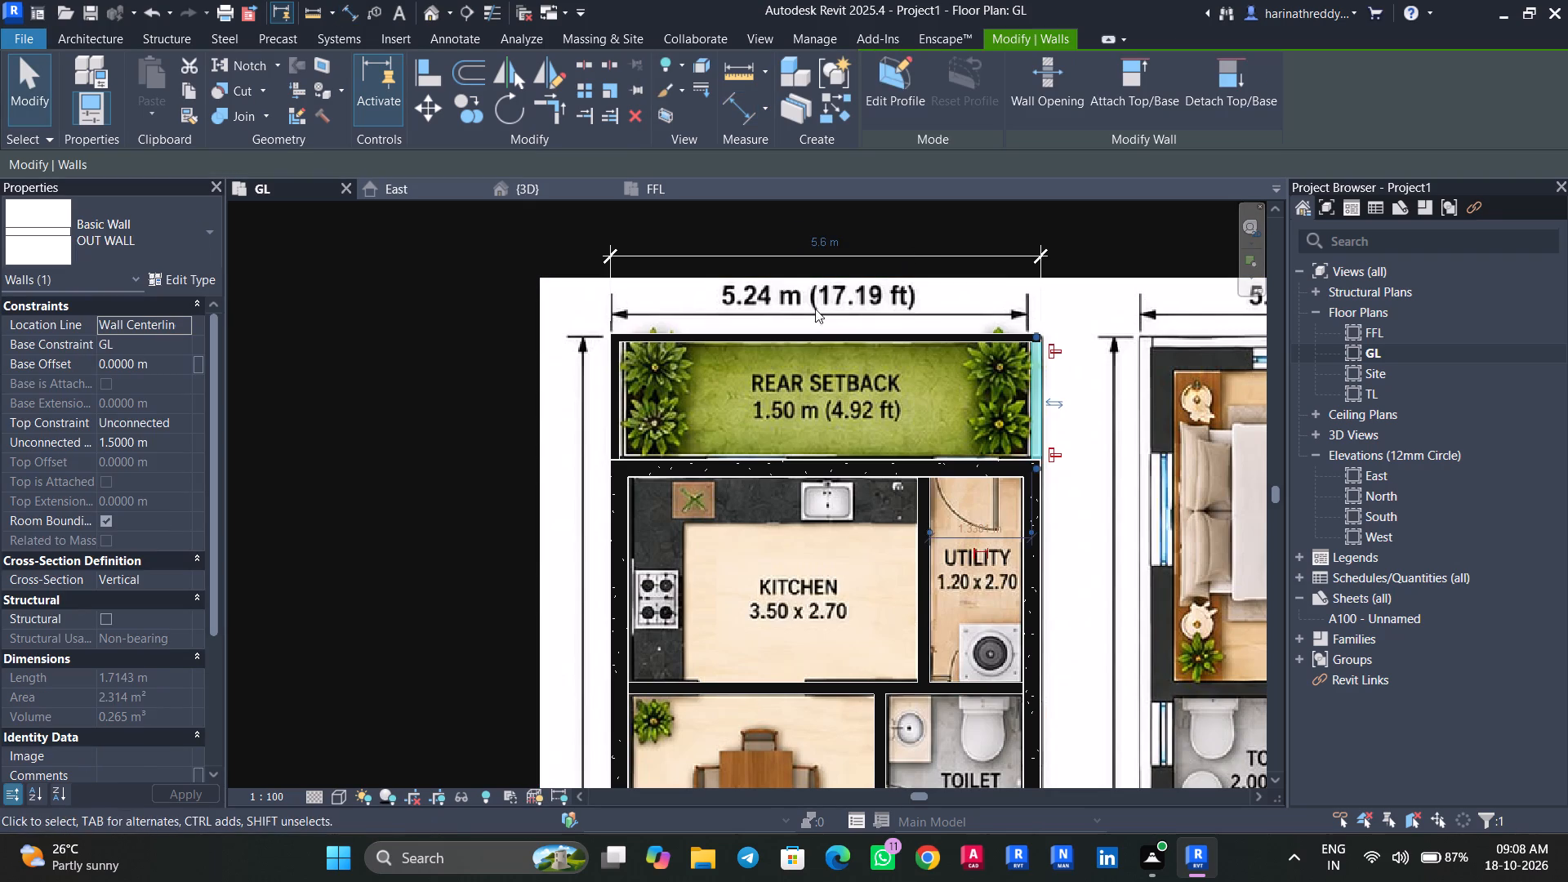
click(815, 243)
text(5.24)
key(Return)
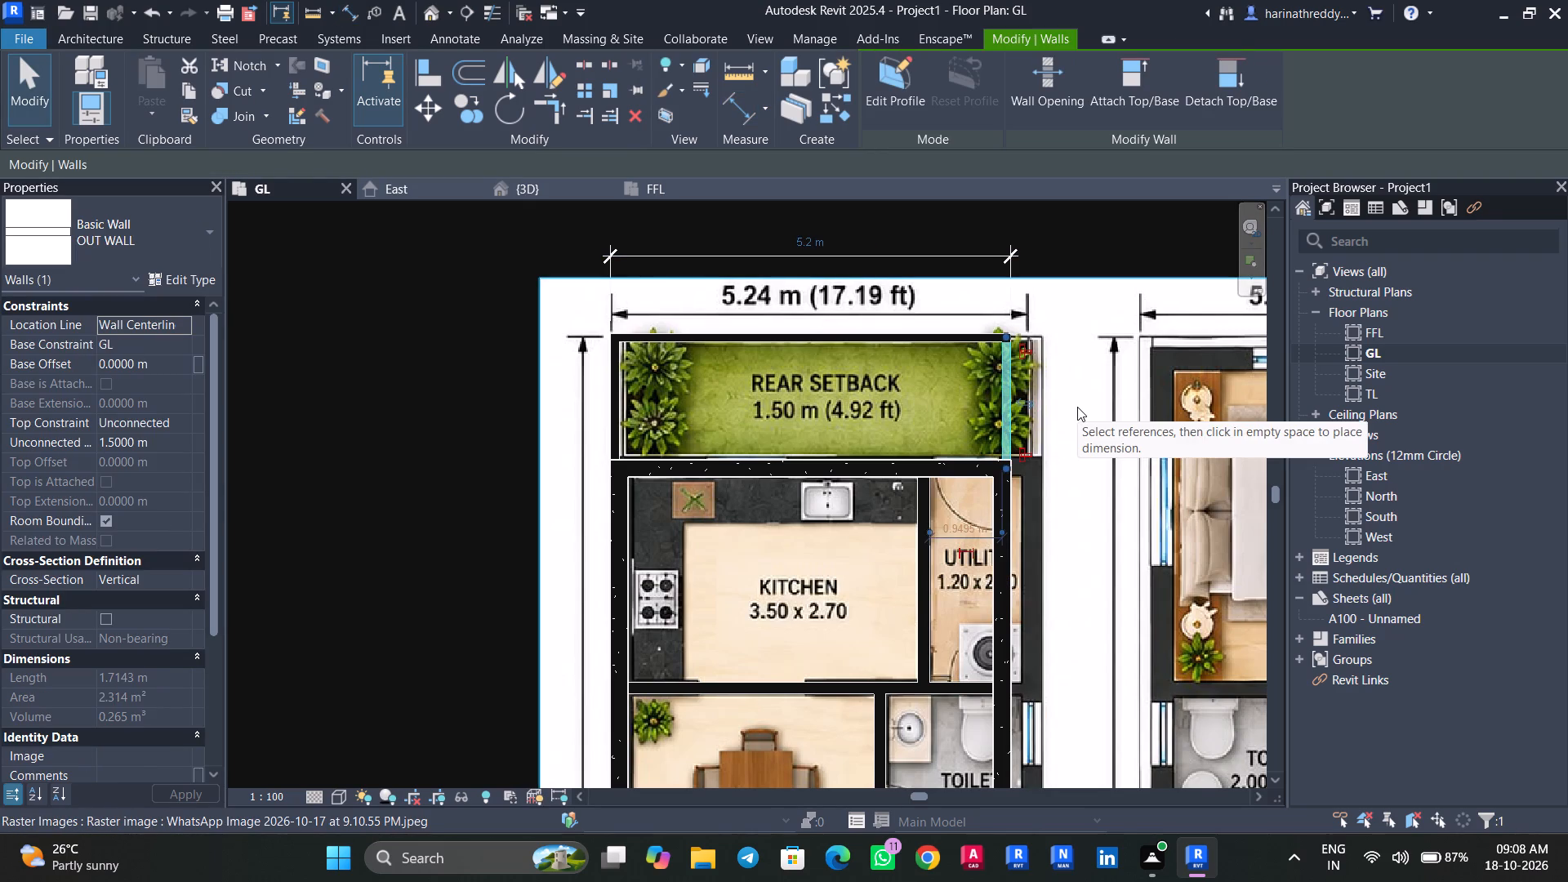
click(810, 234)
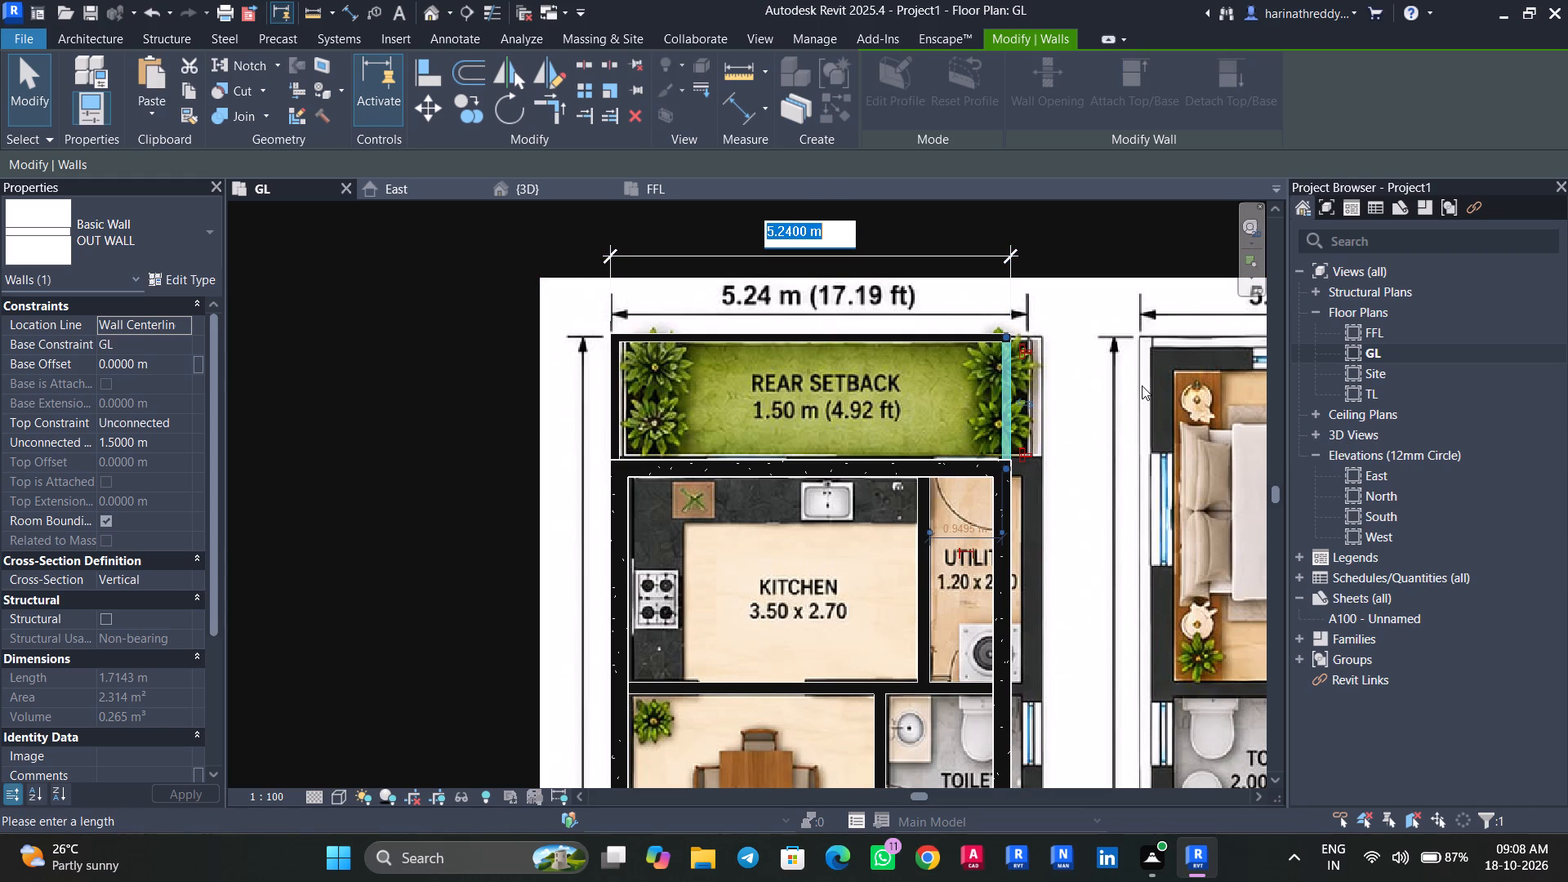
click(1139, 386)
key(Escape)
key(Escape)
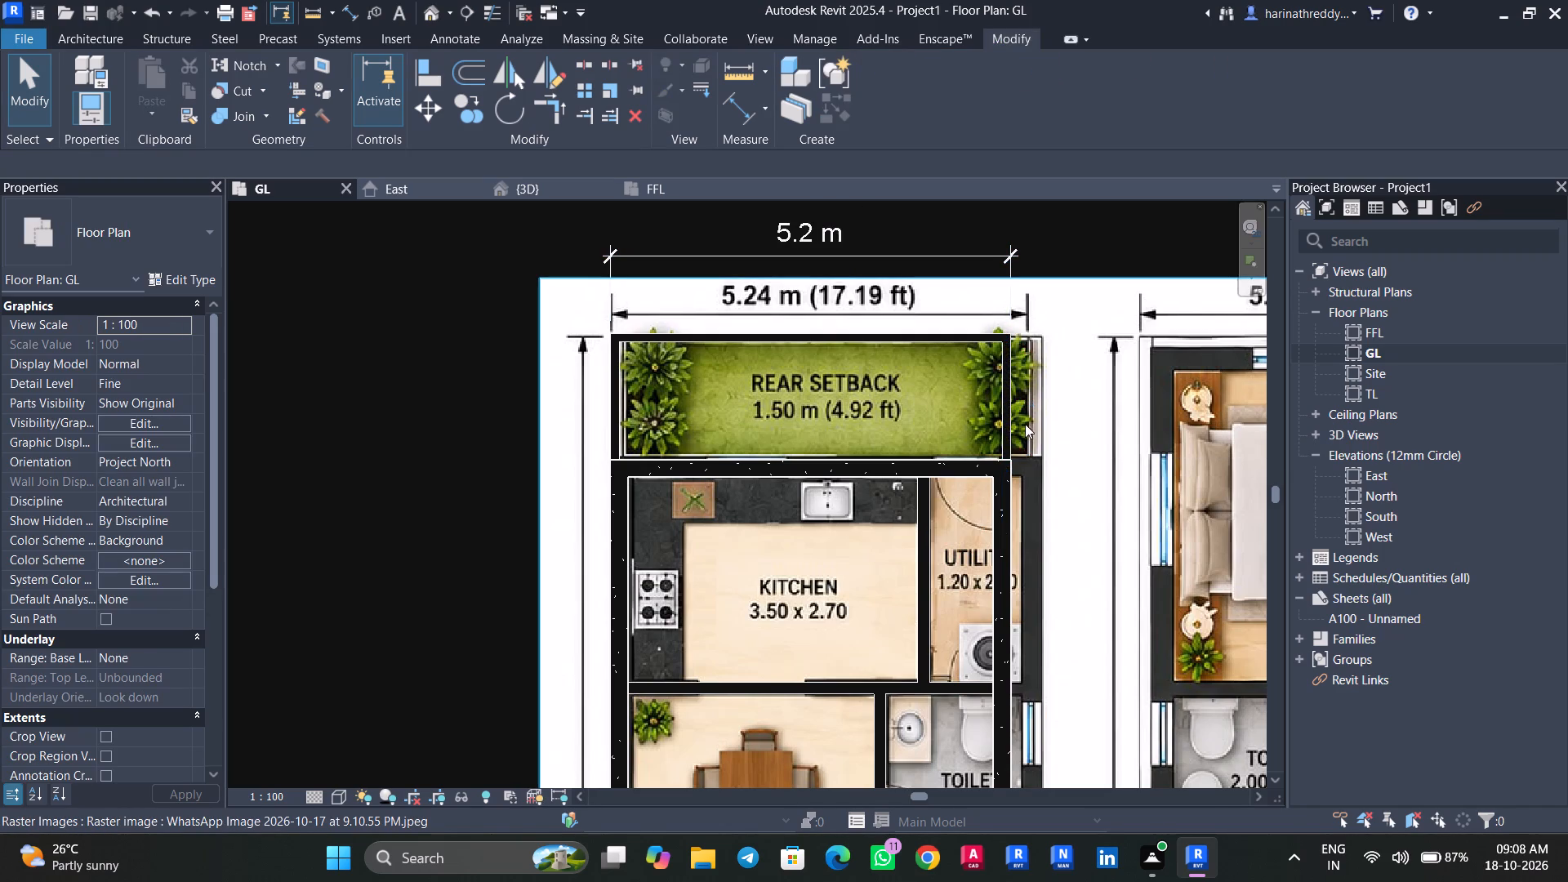
Dimension the kitchen's clear width from the side EX WALL's inner face to the near face of the kitchen–utility IN WALL.
scroll(1035, 424, down, 3)
middle_drag(1049, 441, 1041, 321)
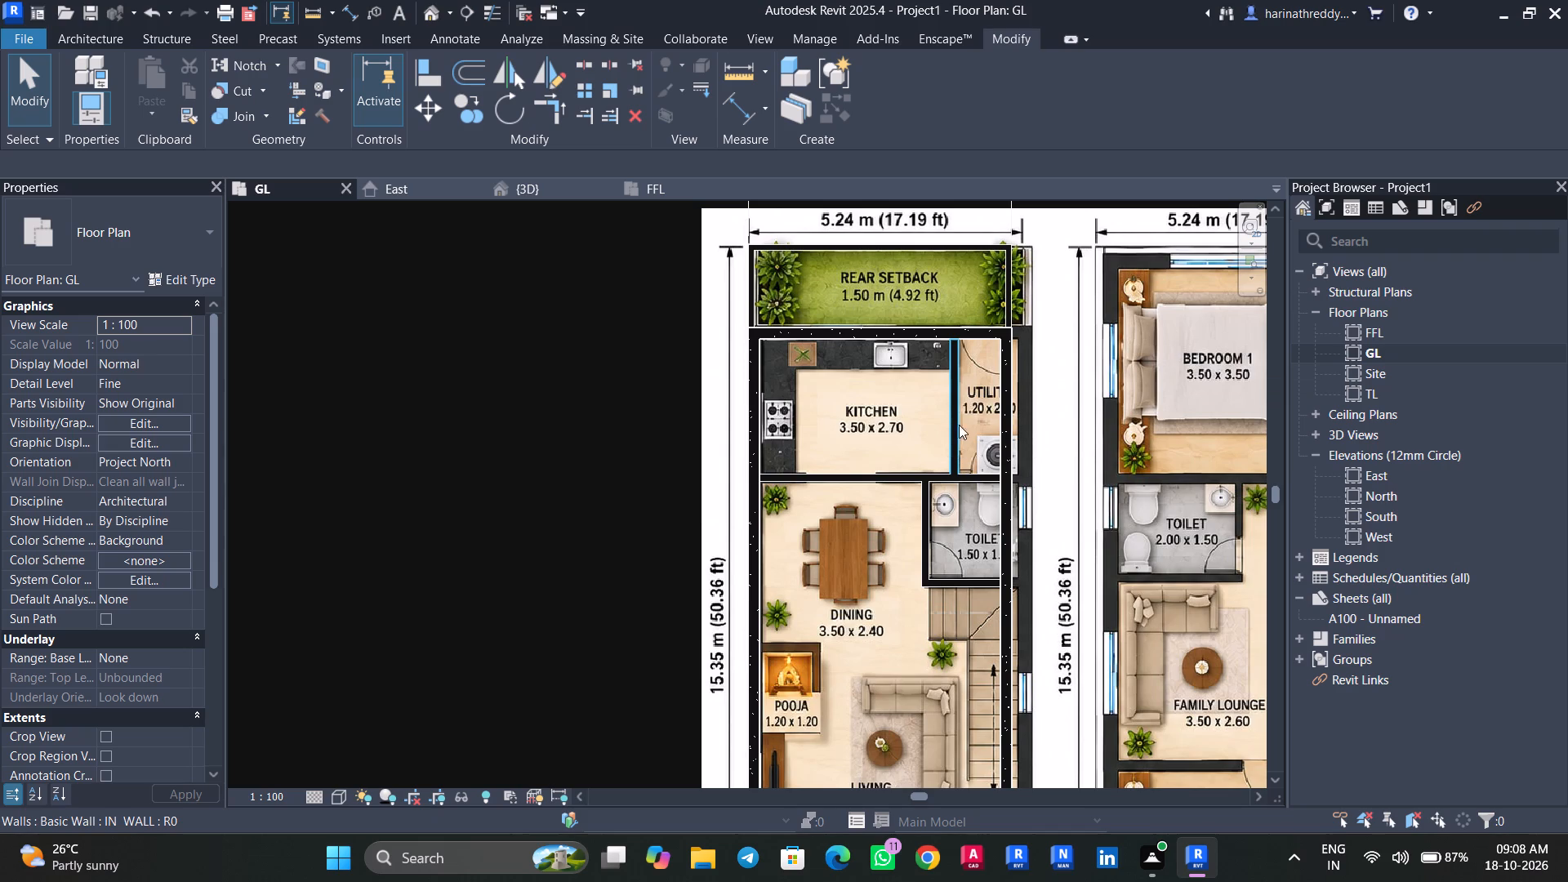
key(d)
key(i)
scroll(767, 407, up, 2)
key(Tab)
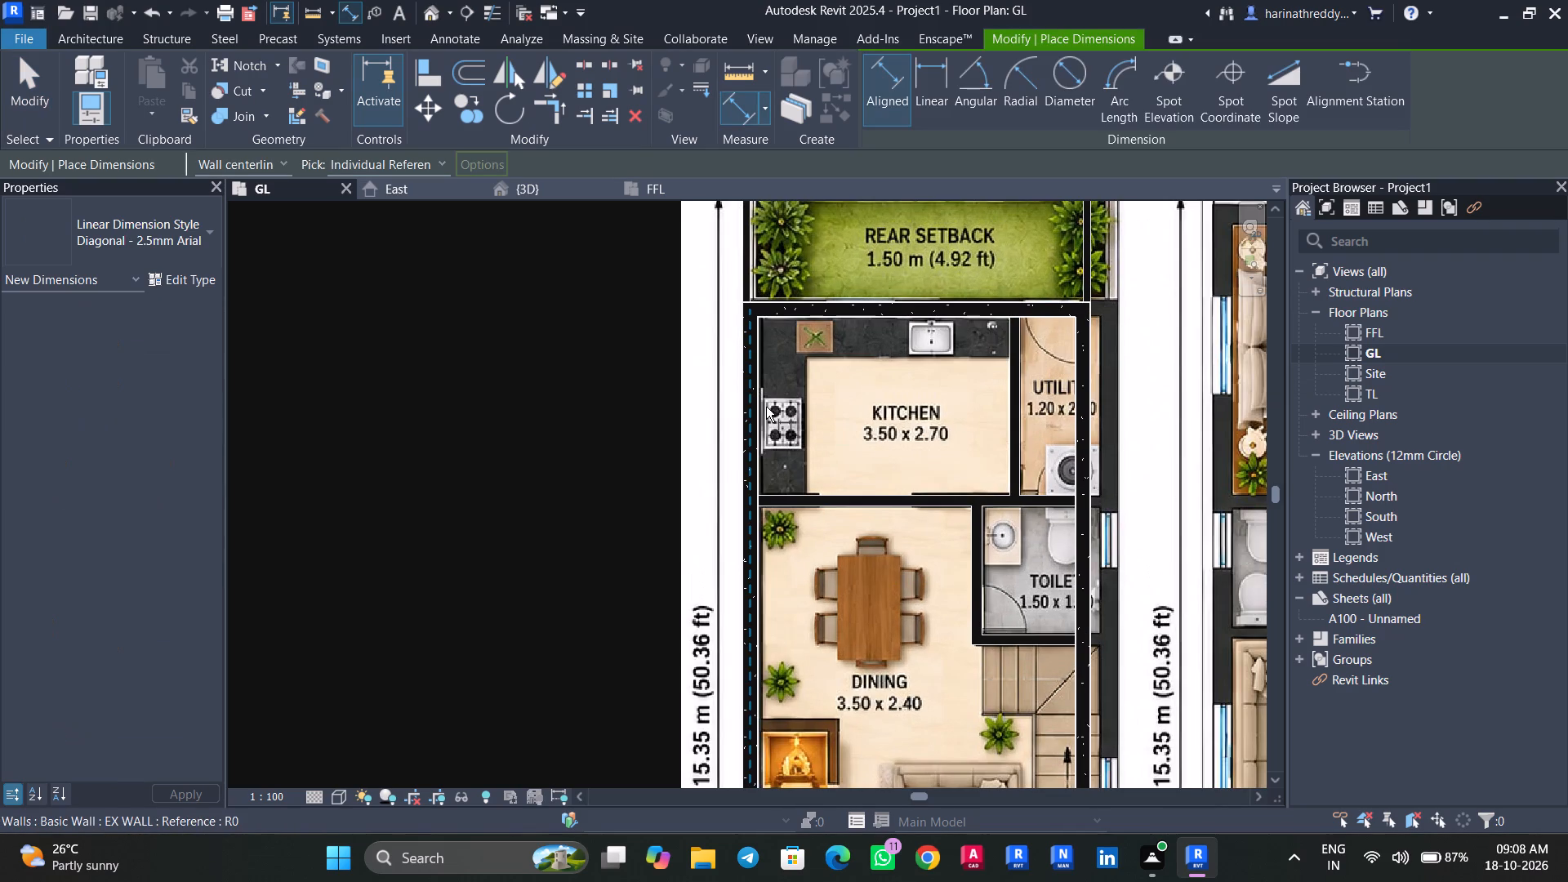
click(764, 407)
key(Tab)
click(1010, 390)
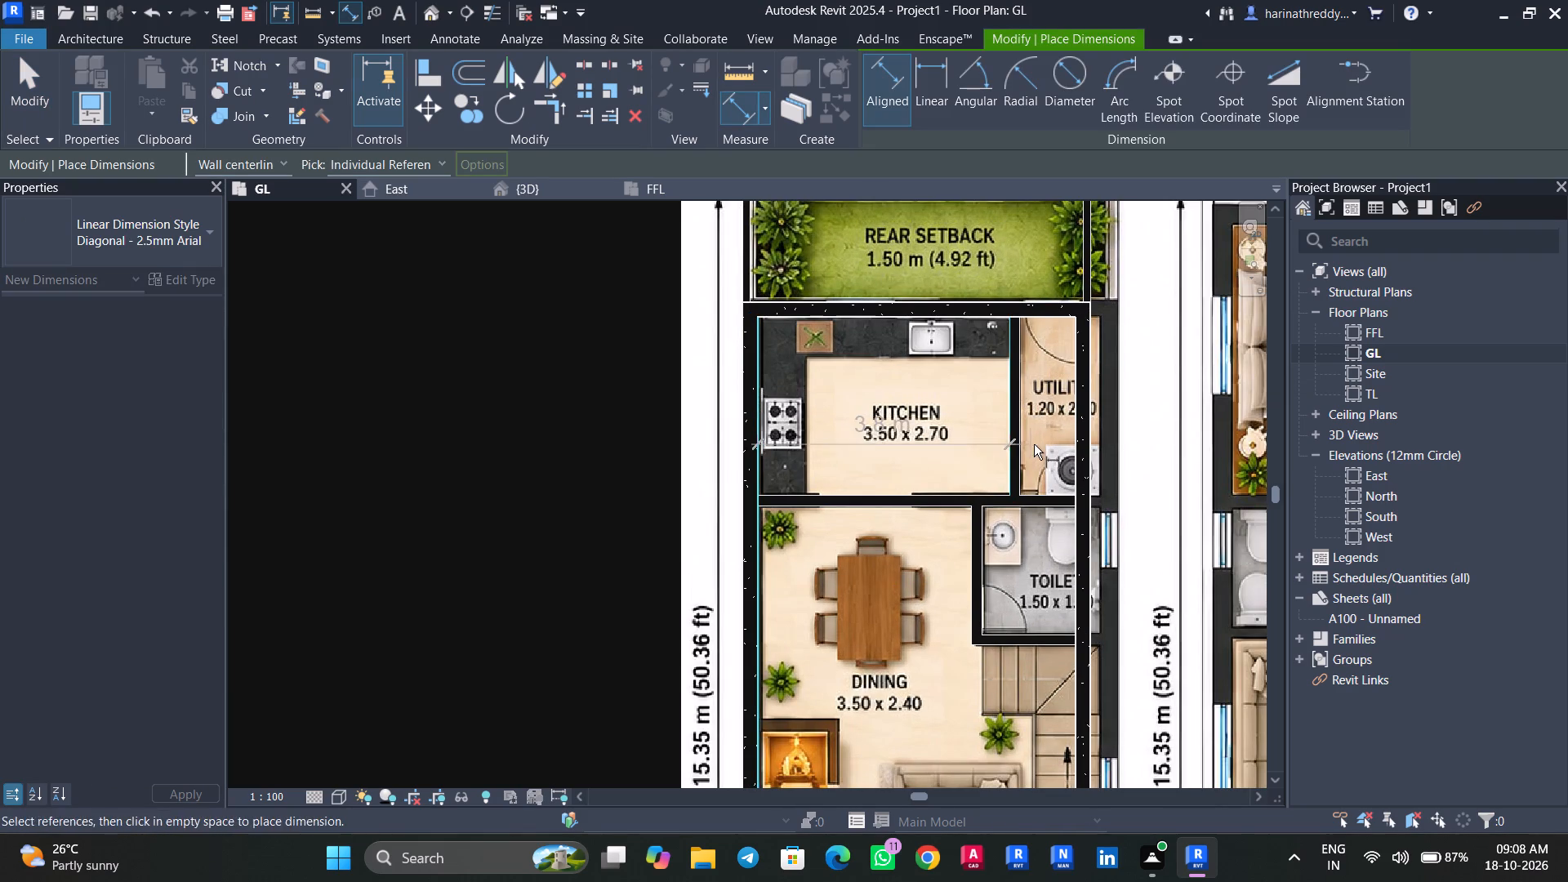
scroll(1138, 416, down, 2)
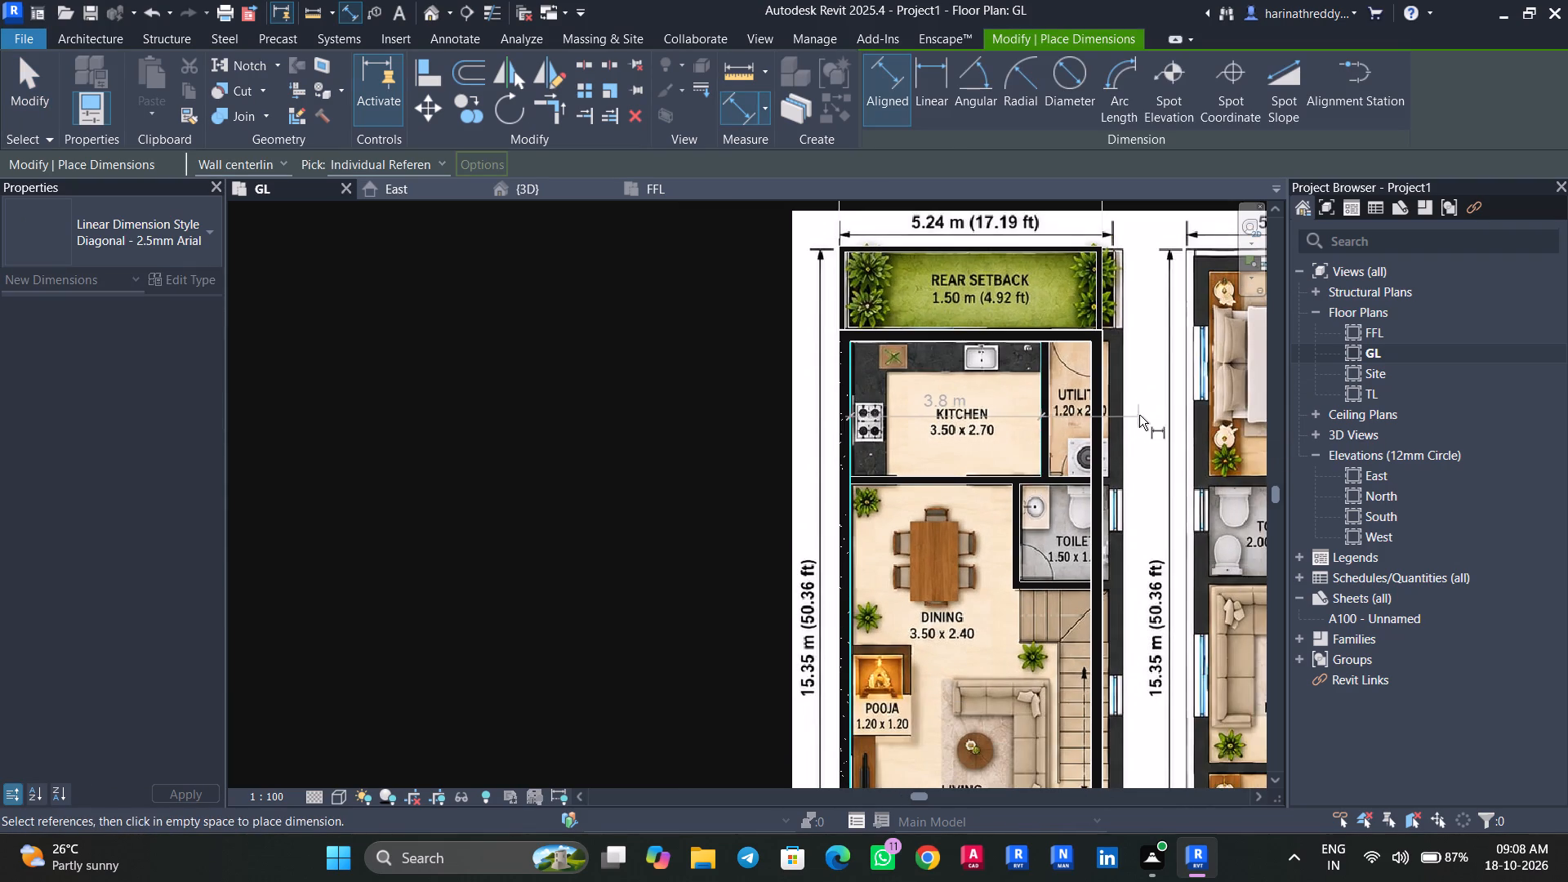
click(1147, 382)
key(Escape)
key(Escape)
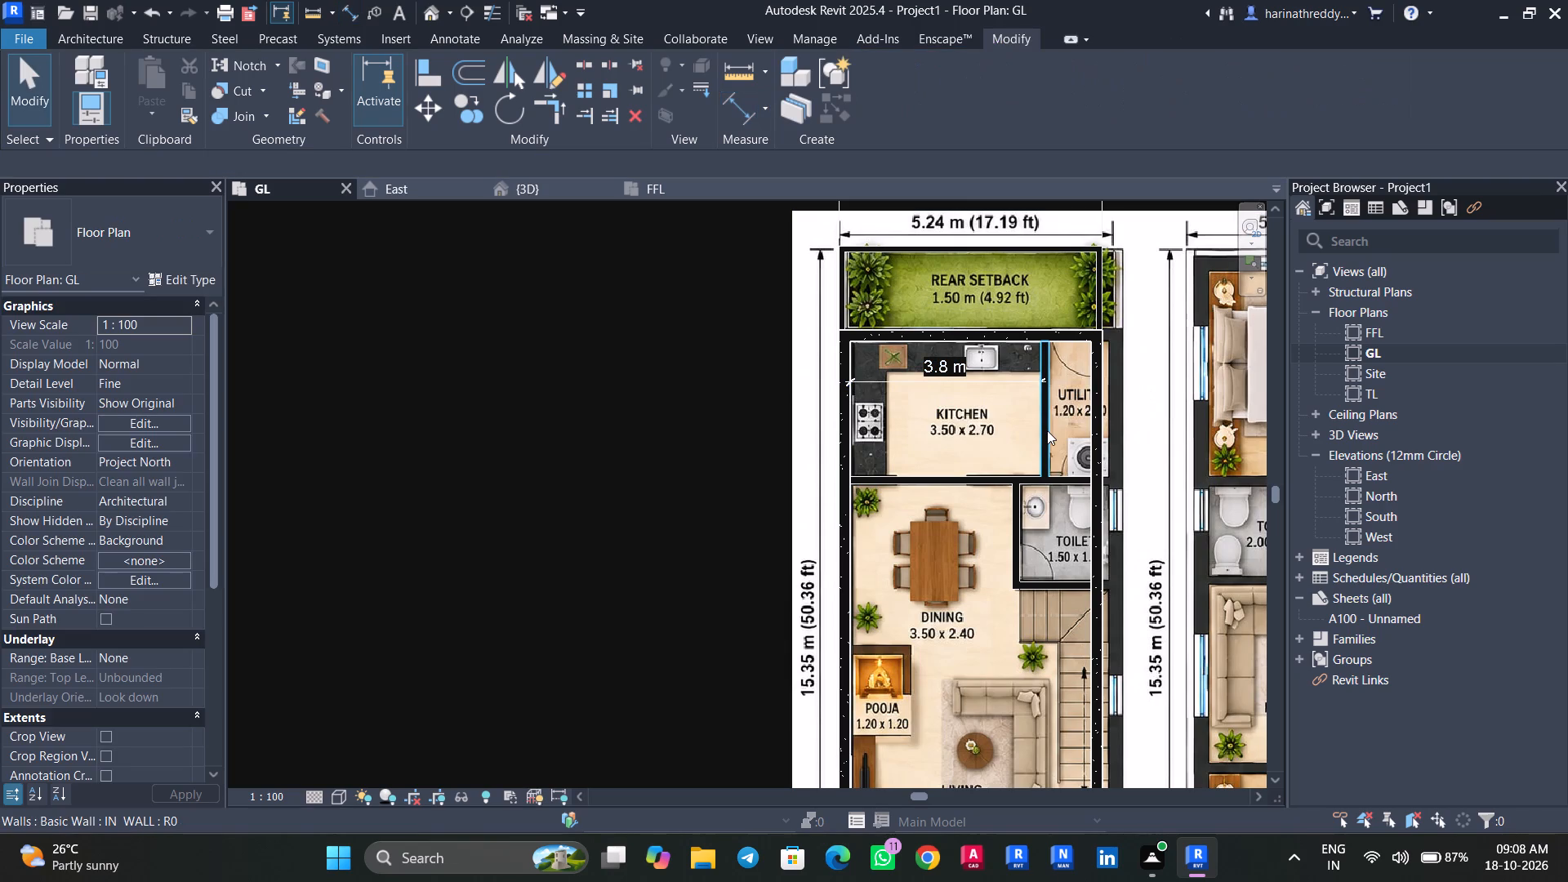
Set the kitchen's clear width to 3.5 m by repositioning the kitchen–utility IN WALL.
key(Tab)
click(1047, 430)
key(Escape)
key(Tab)
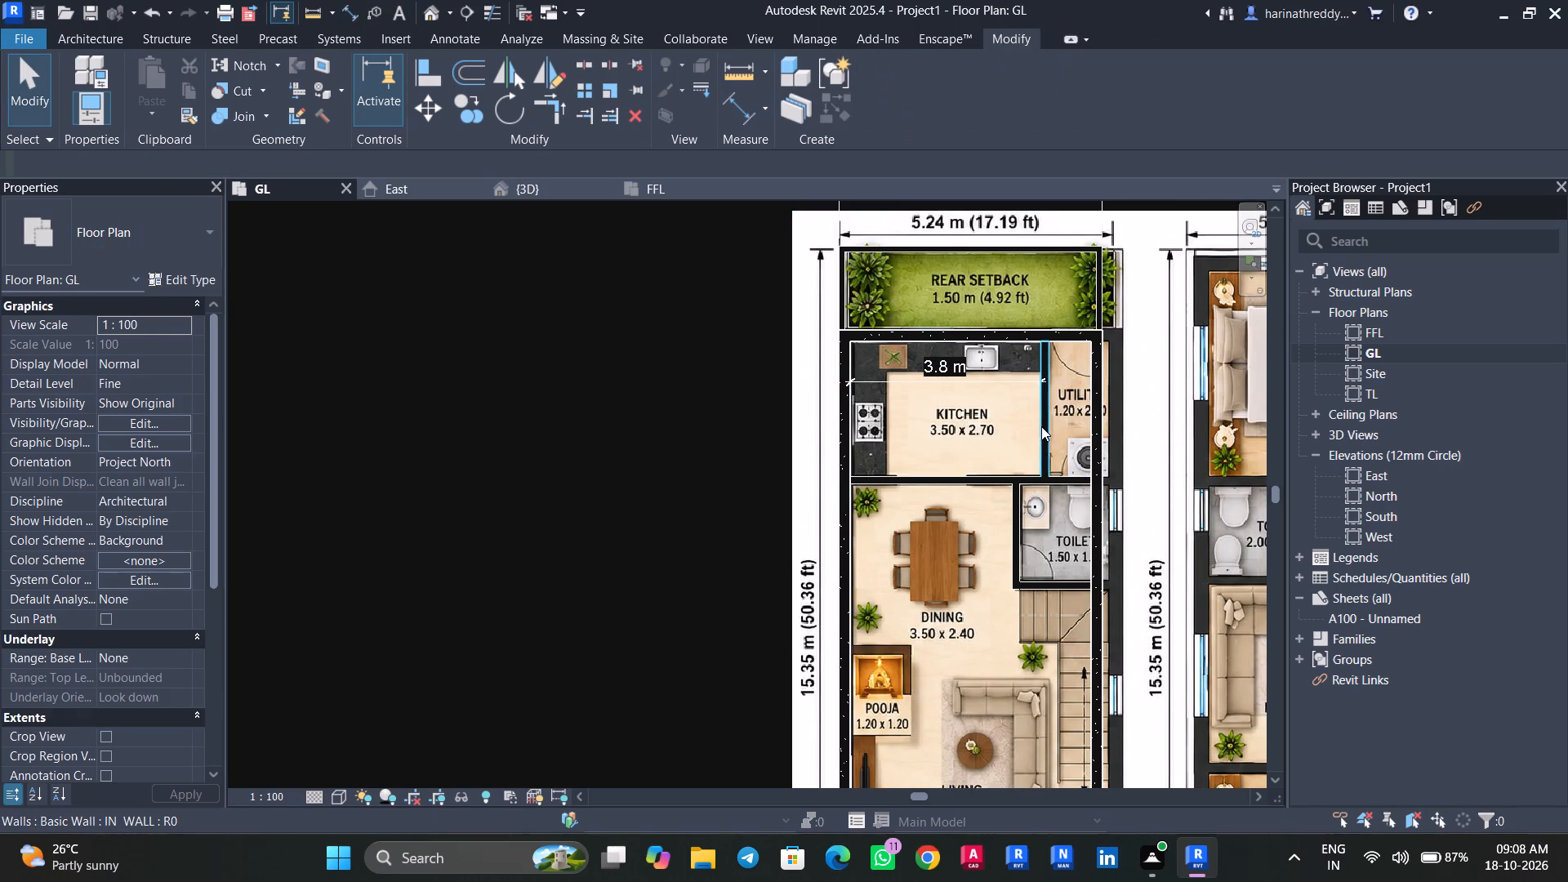
click(1041, 426)
click(949, 370)
text(3.5)
key(Return)
key(Escape)
key(Escape)
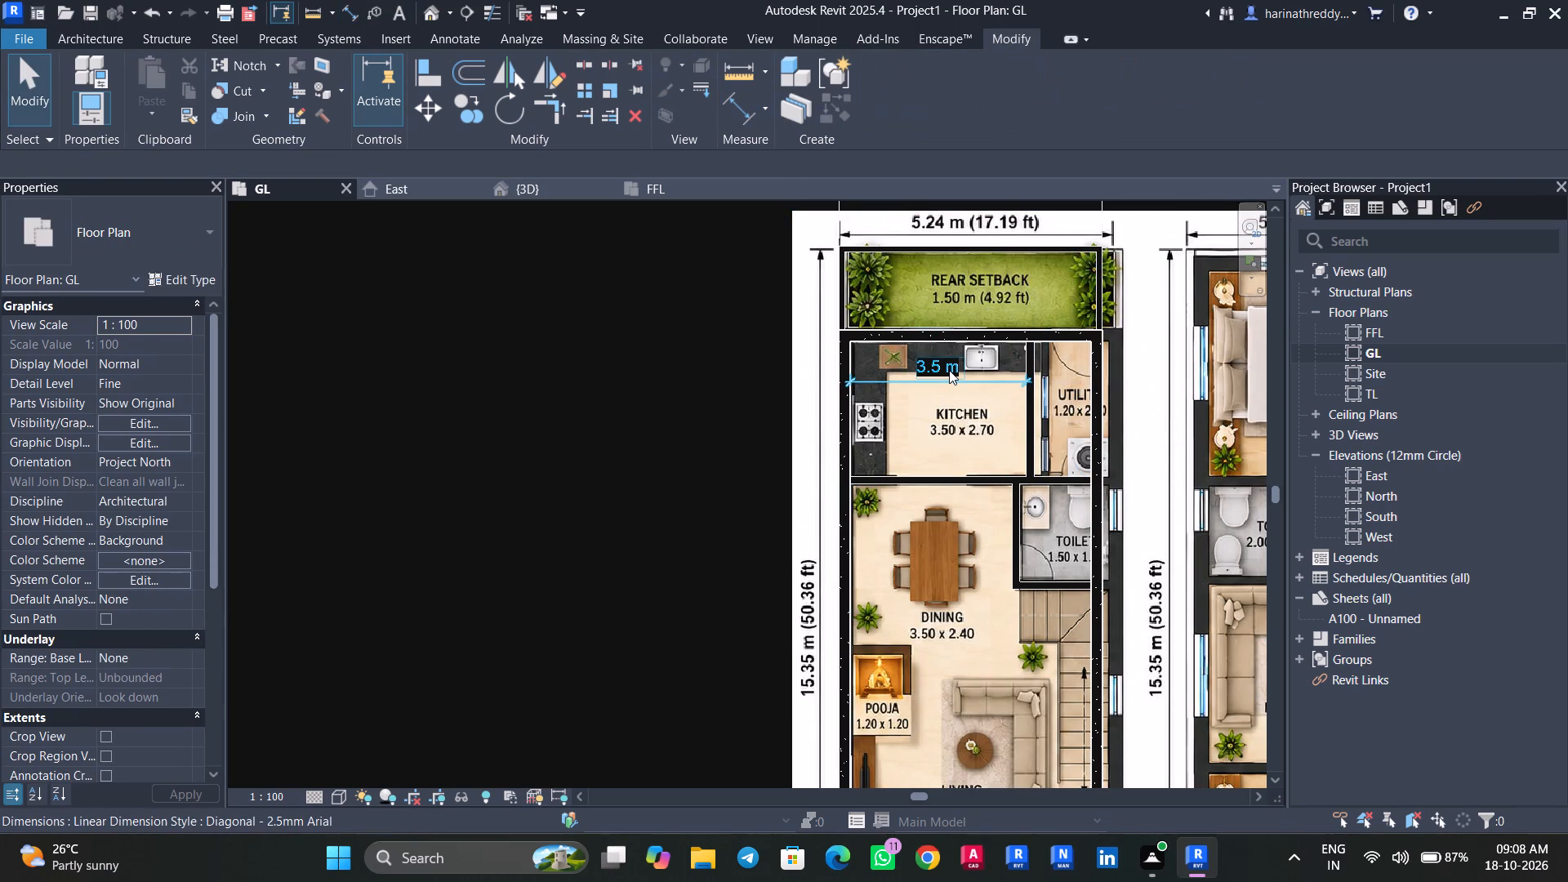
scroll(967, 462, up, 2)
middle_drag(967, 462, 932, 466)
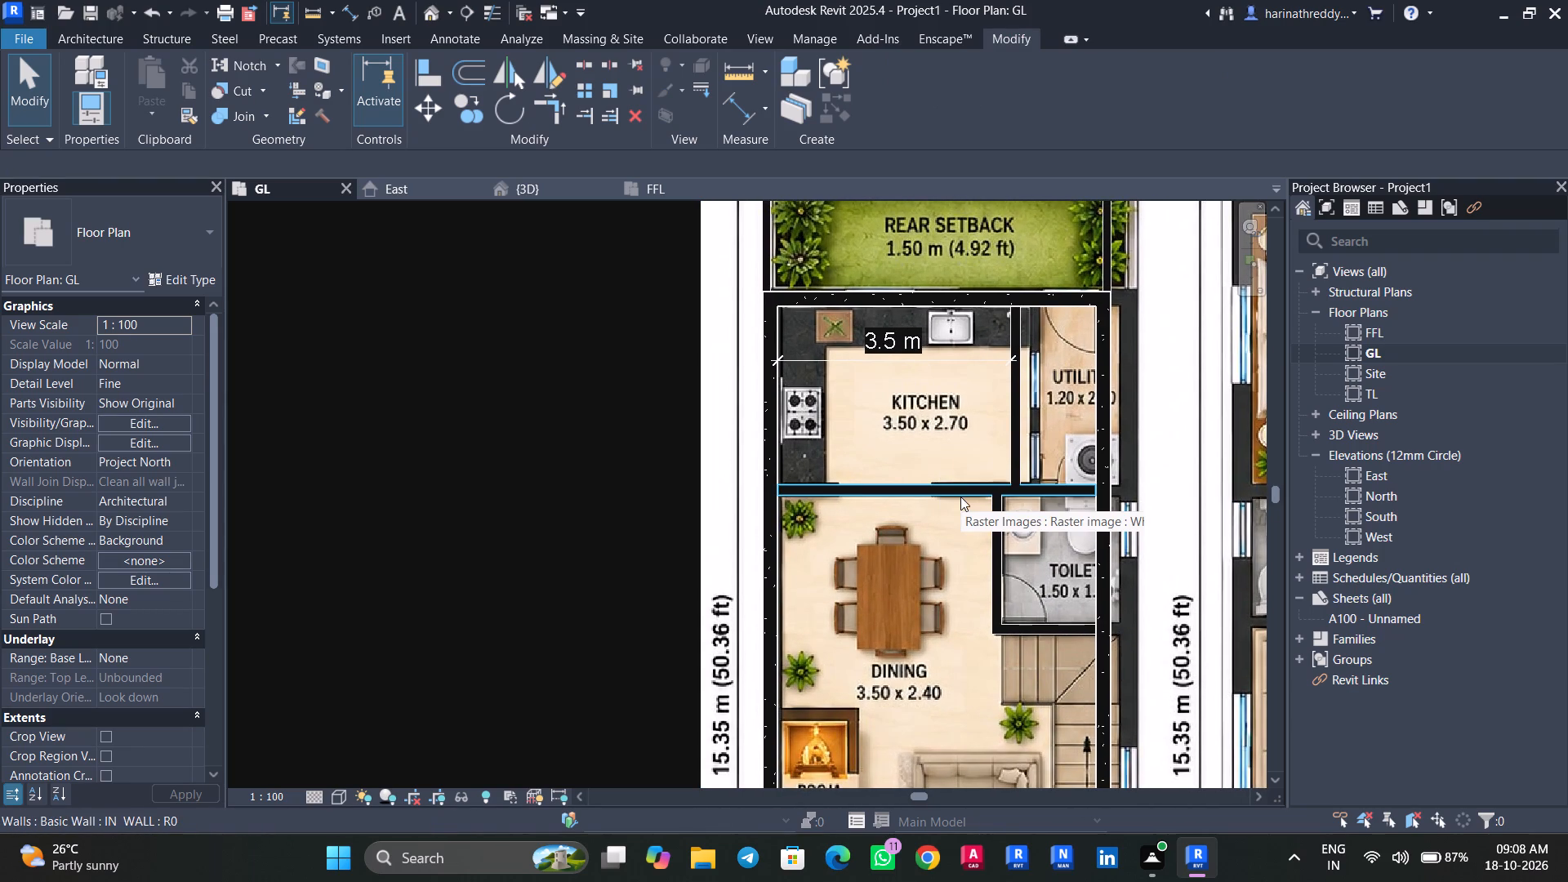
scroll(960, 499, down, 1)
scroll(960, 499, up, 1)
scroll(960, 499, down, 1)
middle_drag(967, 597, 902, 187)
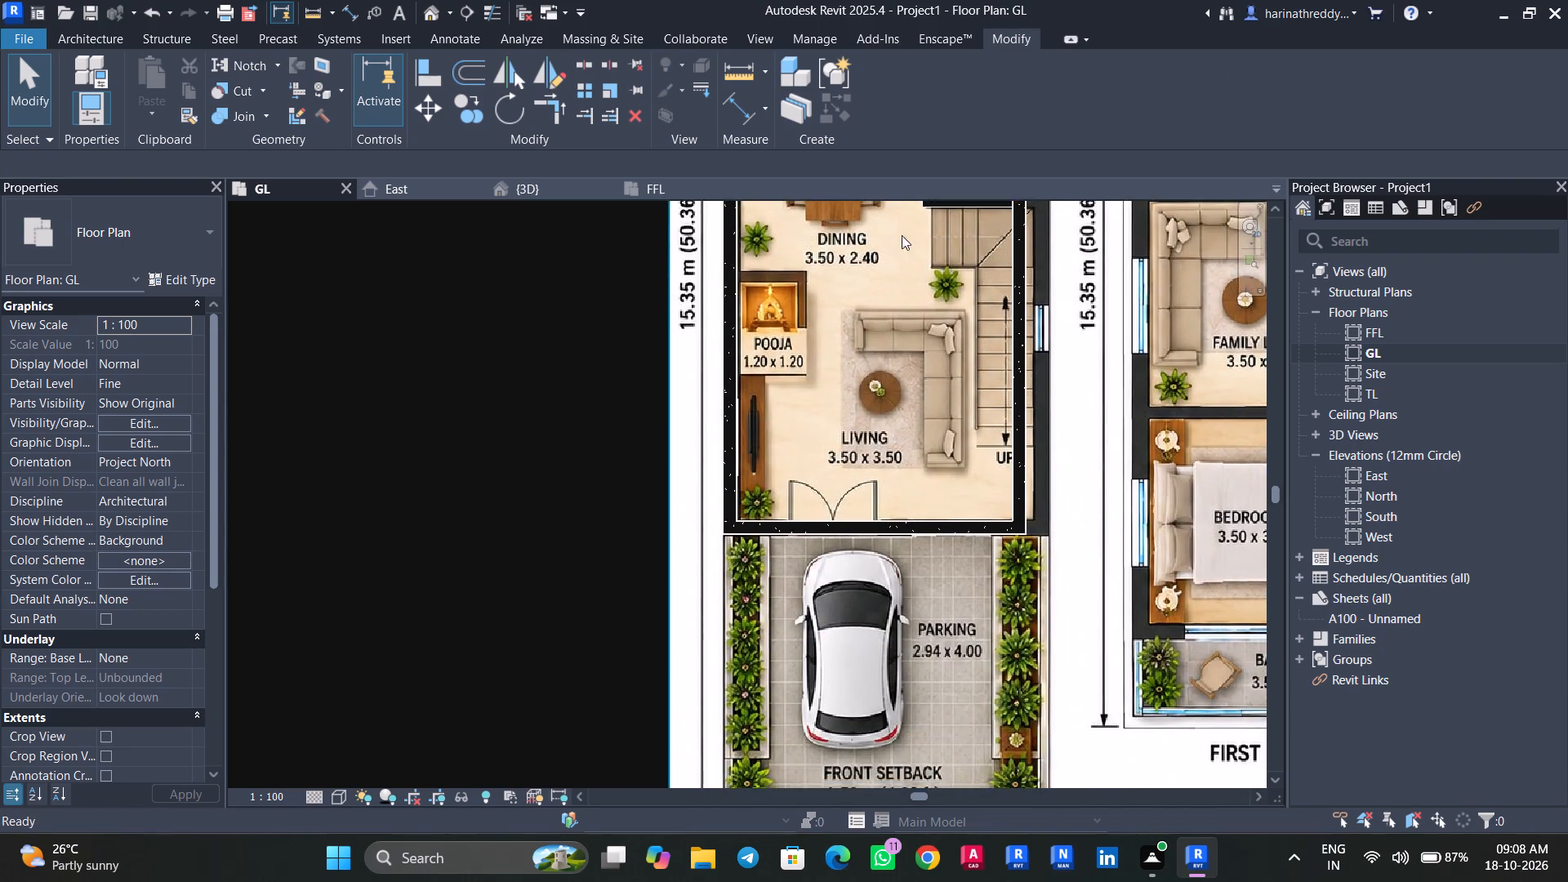
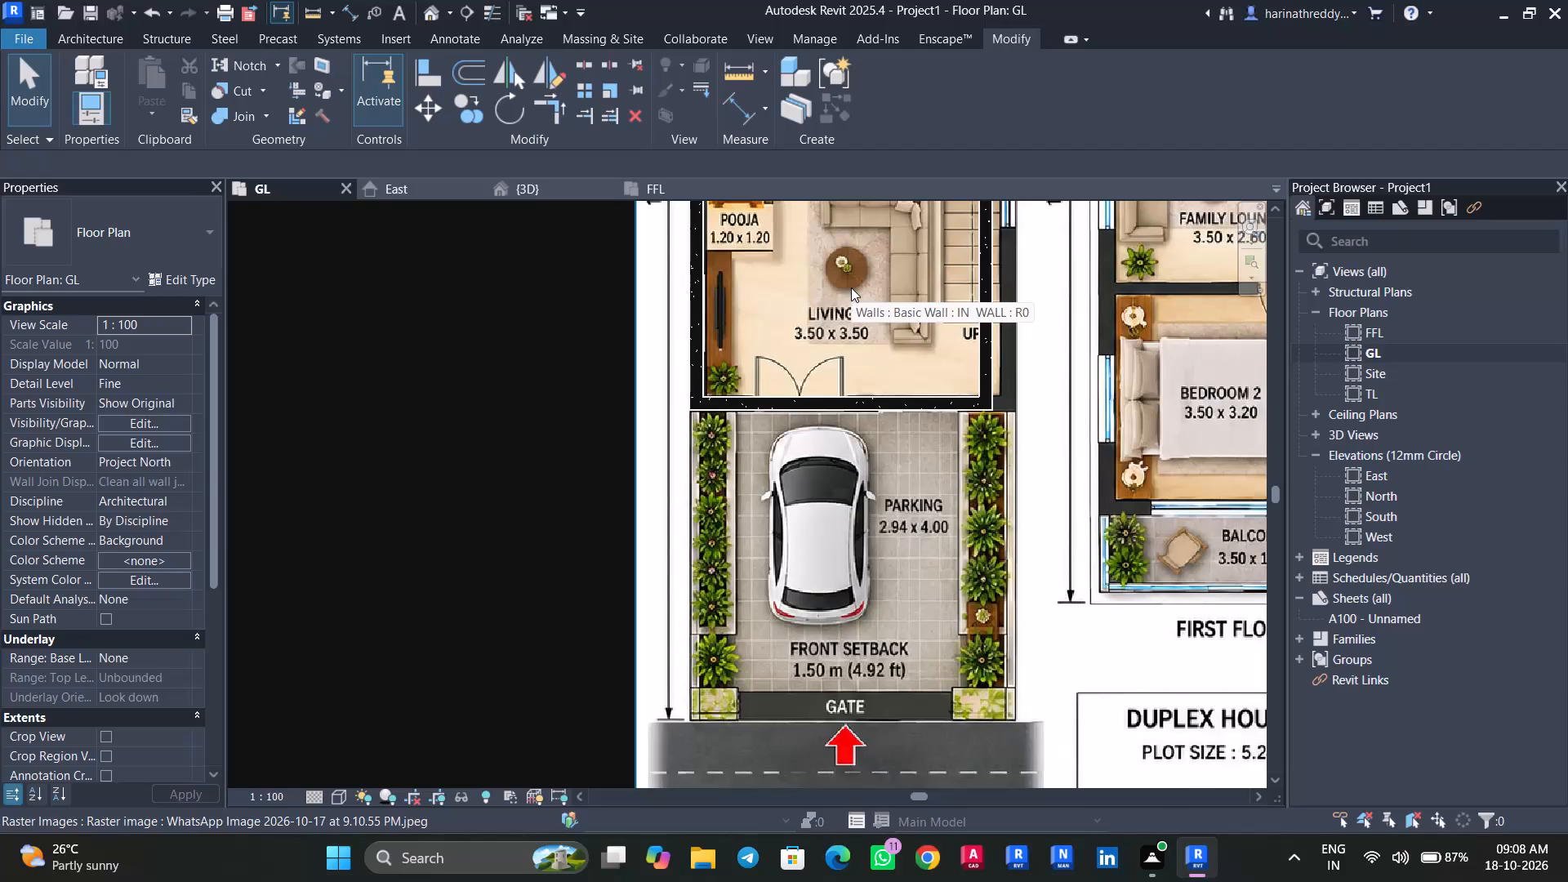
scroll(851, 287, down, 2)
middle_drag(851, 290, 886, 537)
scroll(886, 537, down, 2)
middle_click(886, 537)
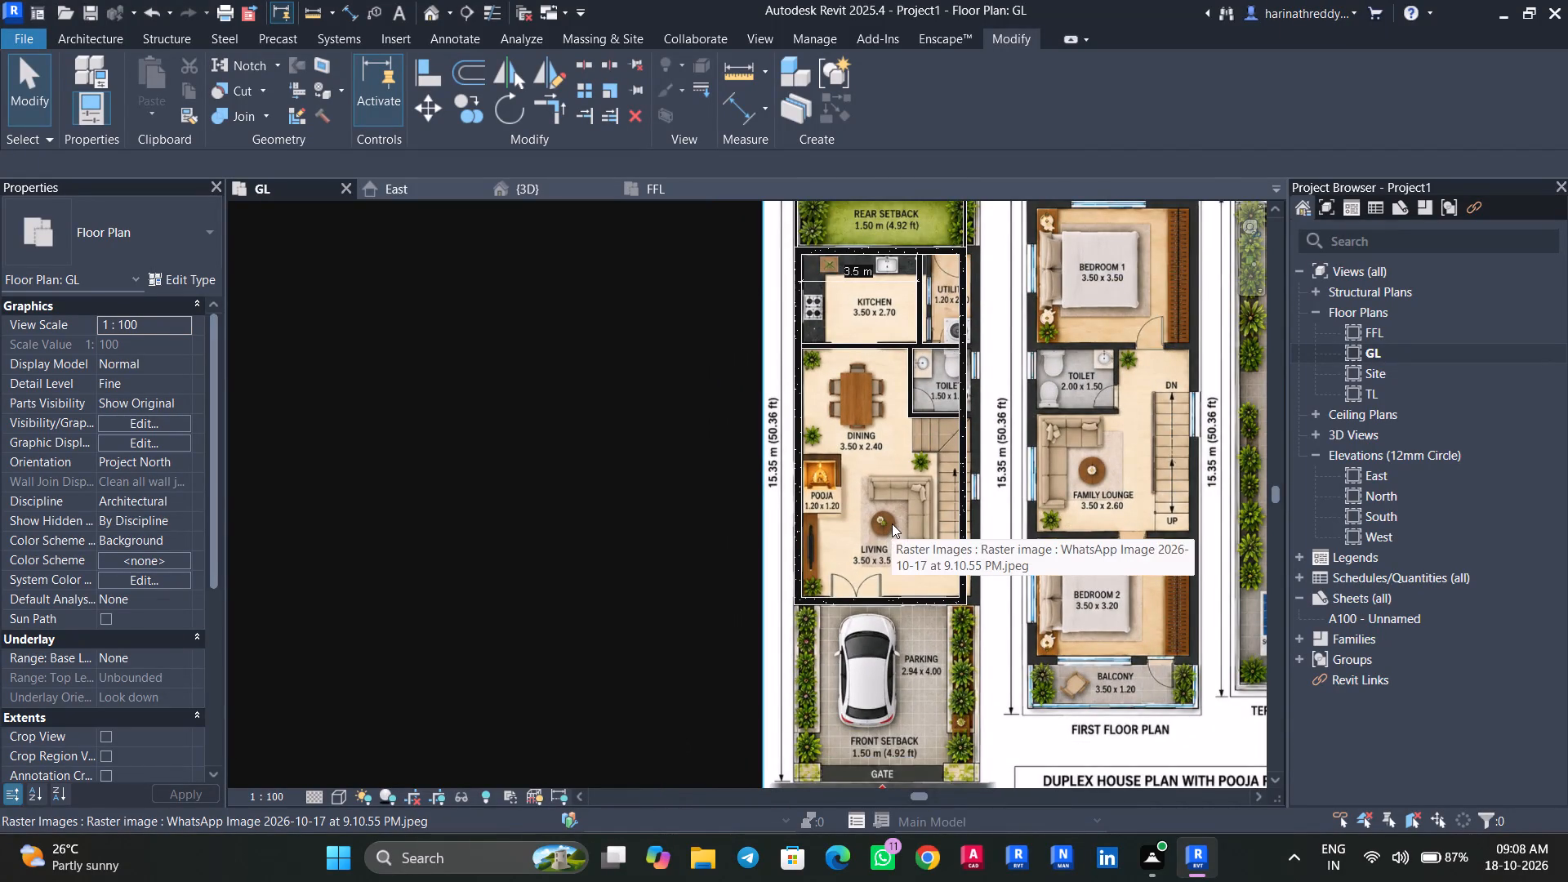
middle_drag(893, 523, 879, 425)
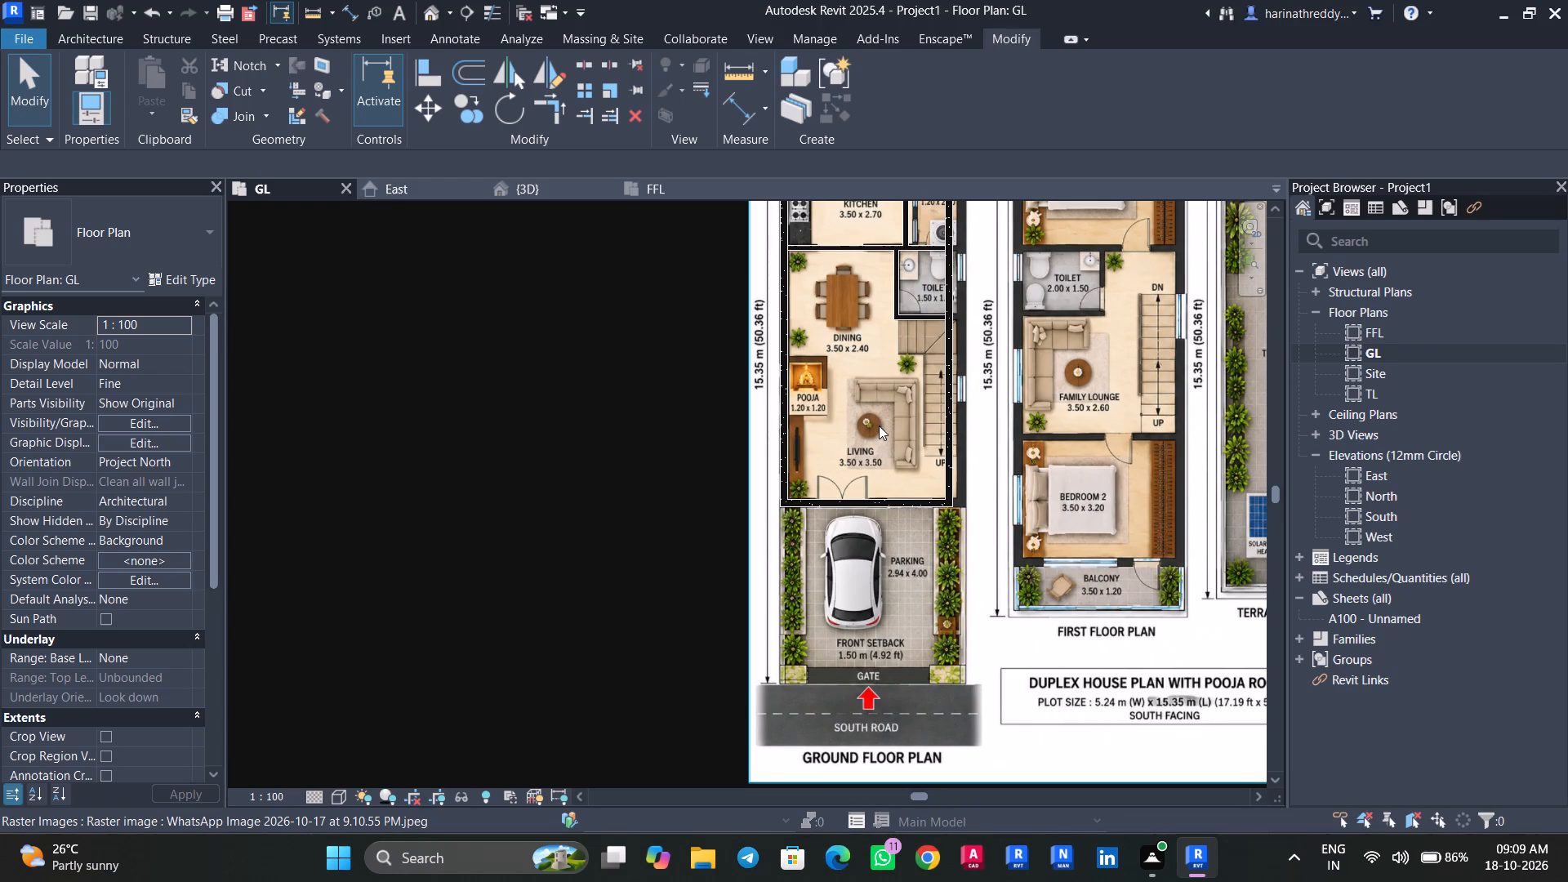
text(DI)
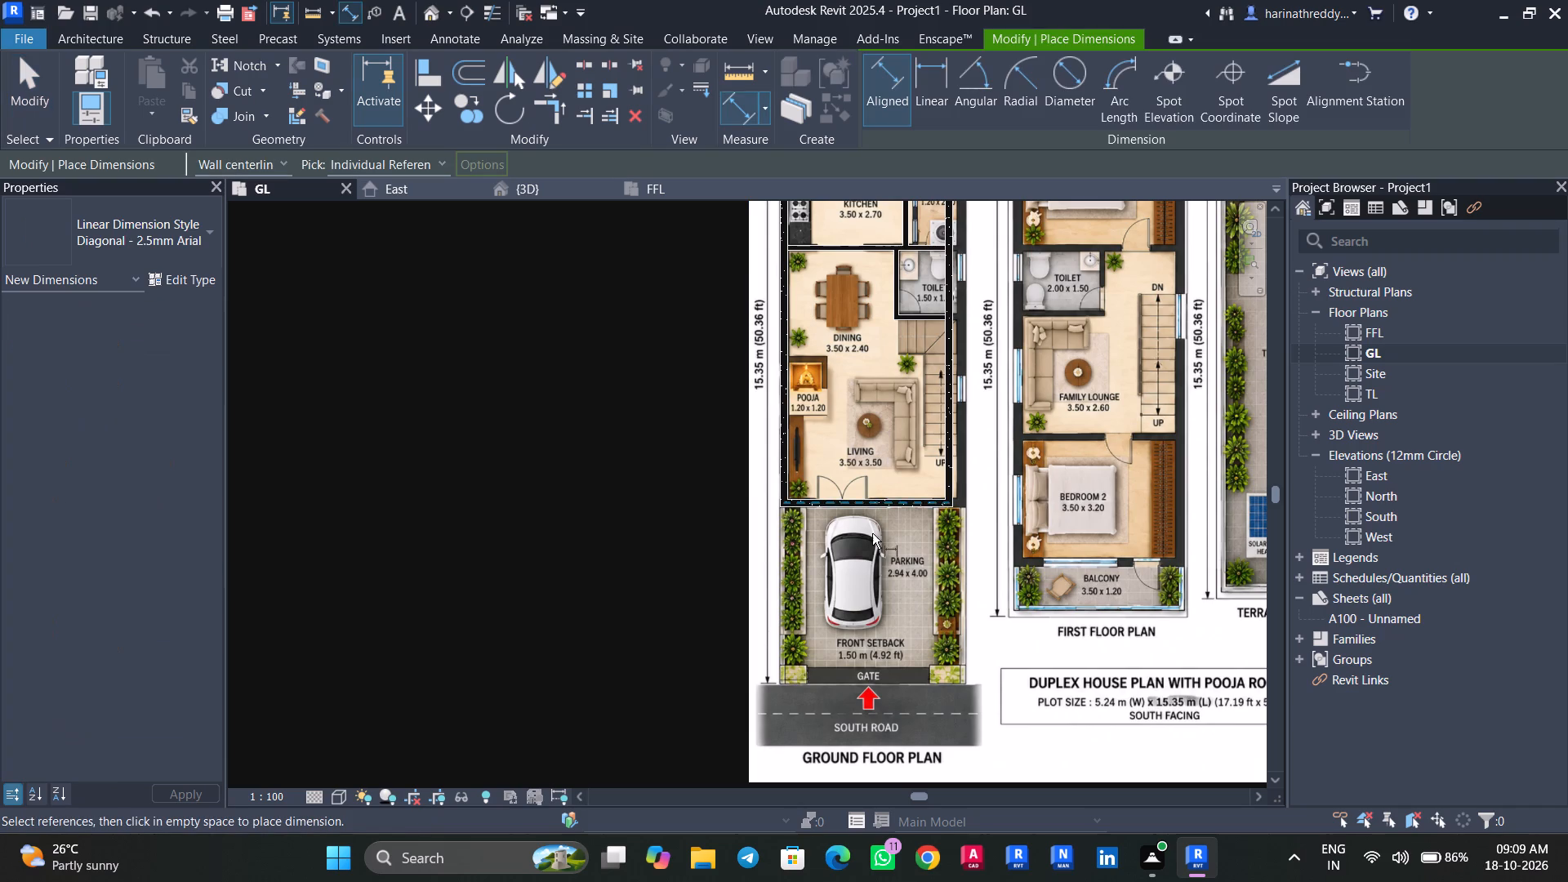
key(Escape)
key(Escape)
Draw chained OUT WALL segments from the pooja-side EX WALL's front corner along the parking edge and across the gate line.
key(w)
key(a)
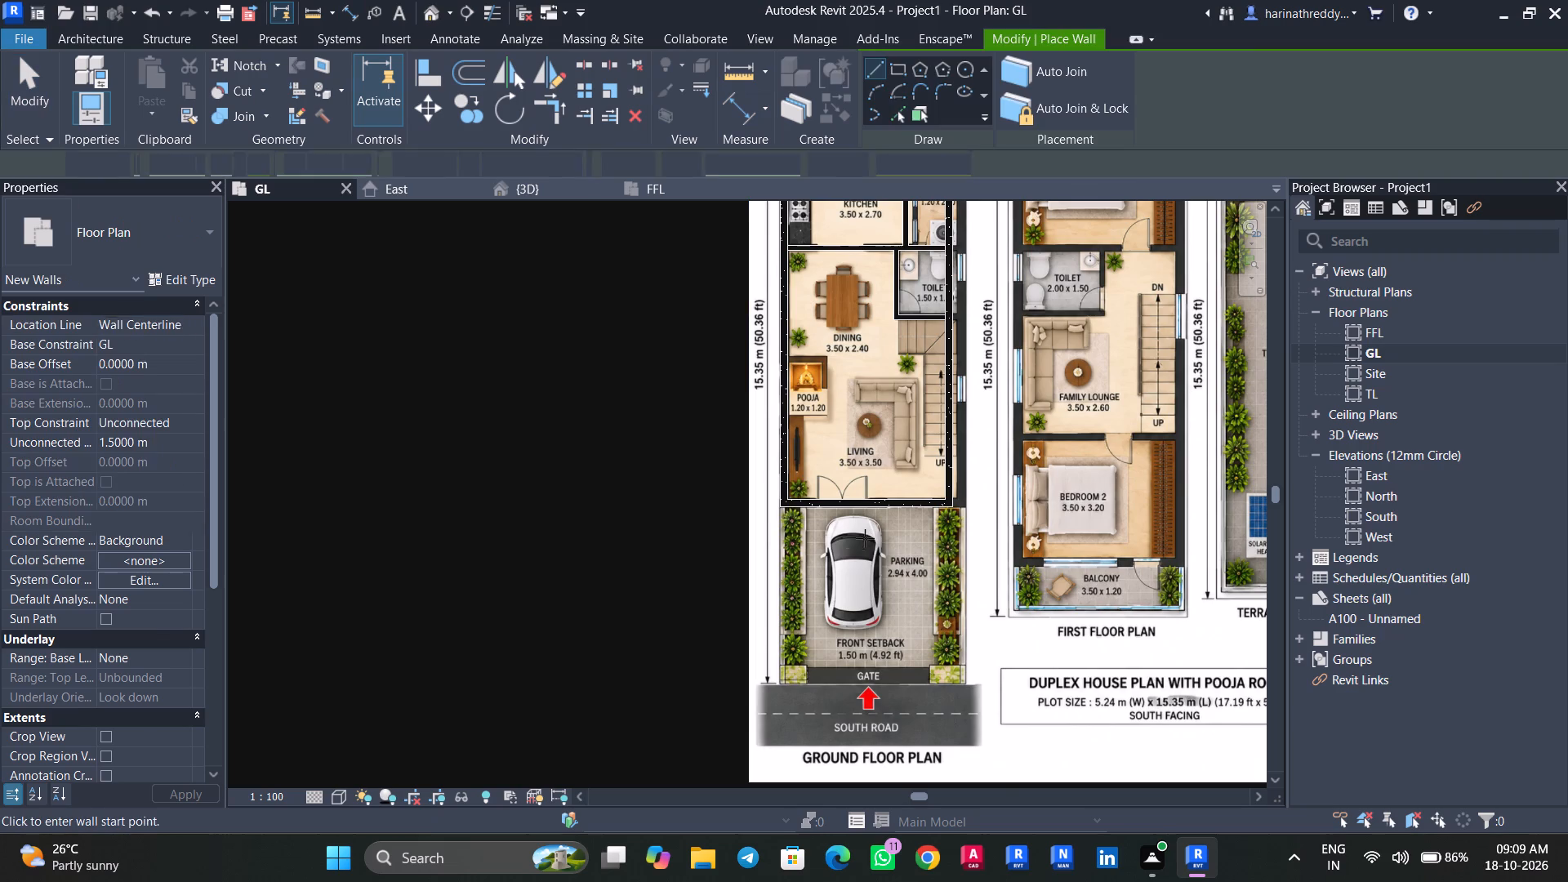
scroll(822, 567, up, 4)
click(107, 231)
scroll(76, 461, up, 4)
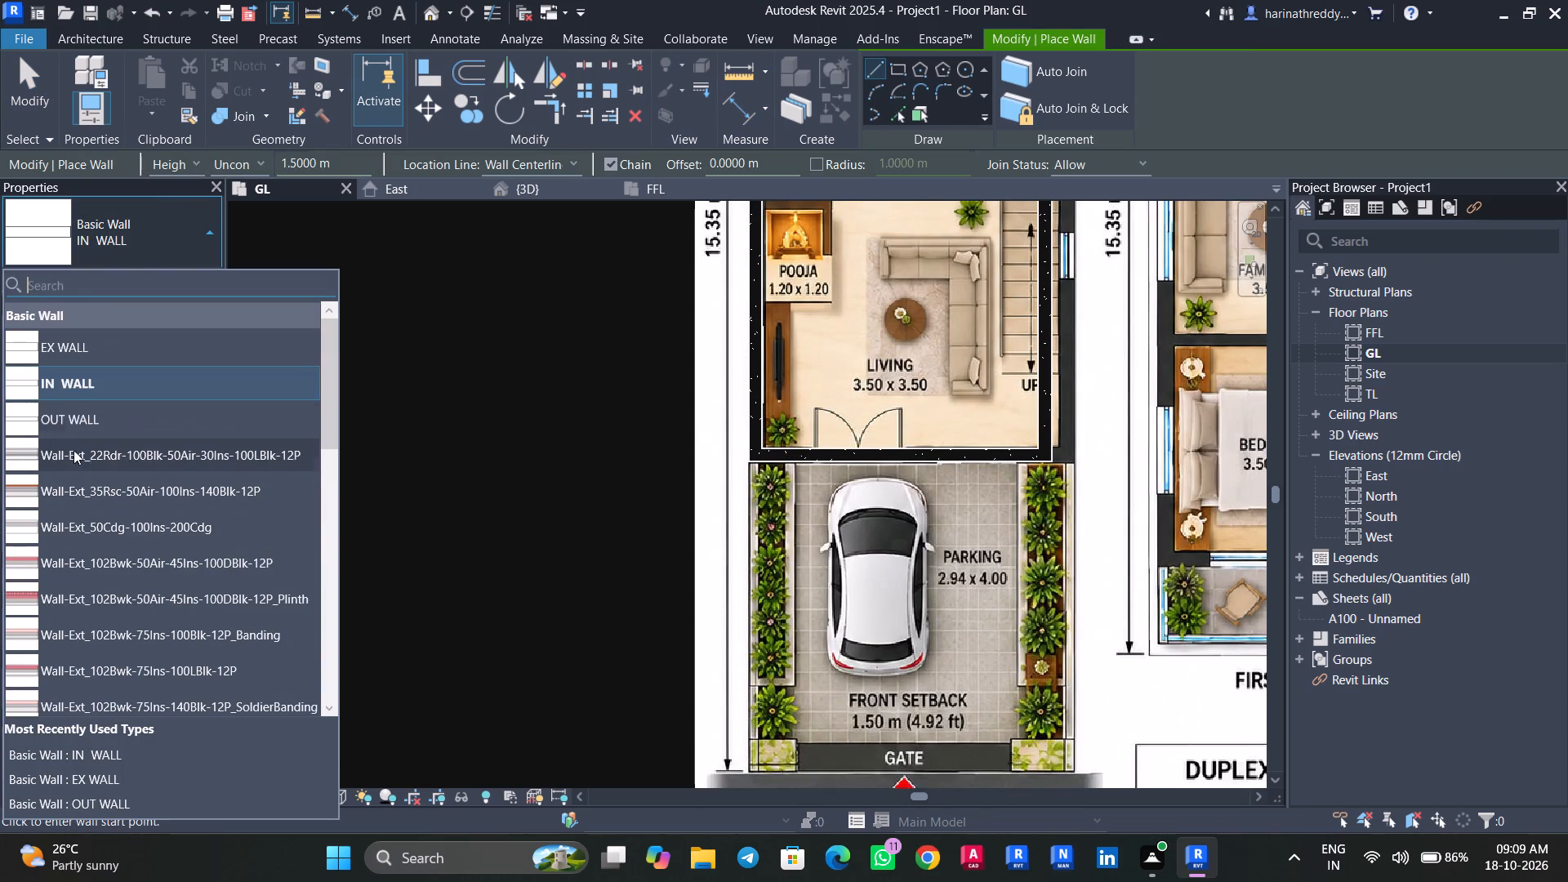
click(84, 430)
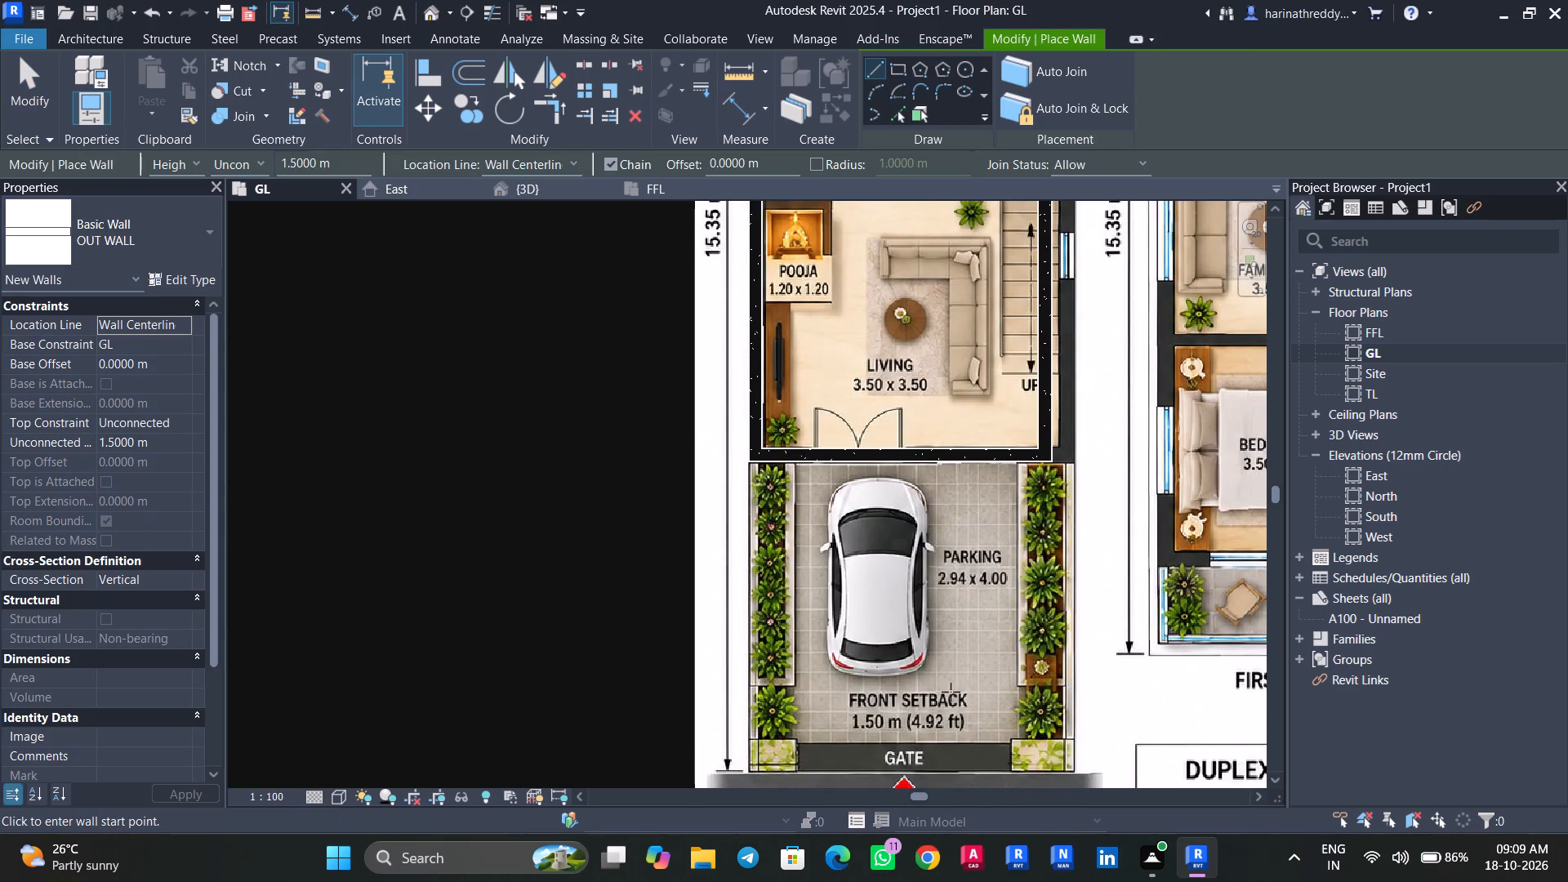
click(750, 464)
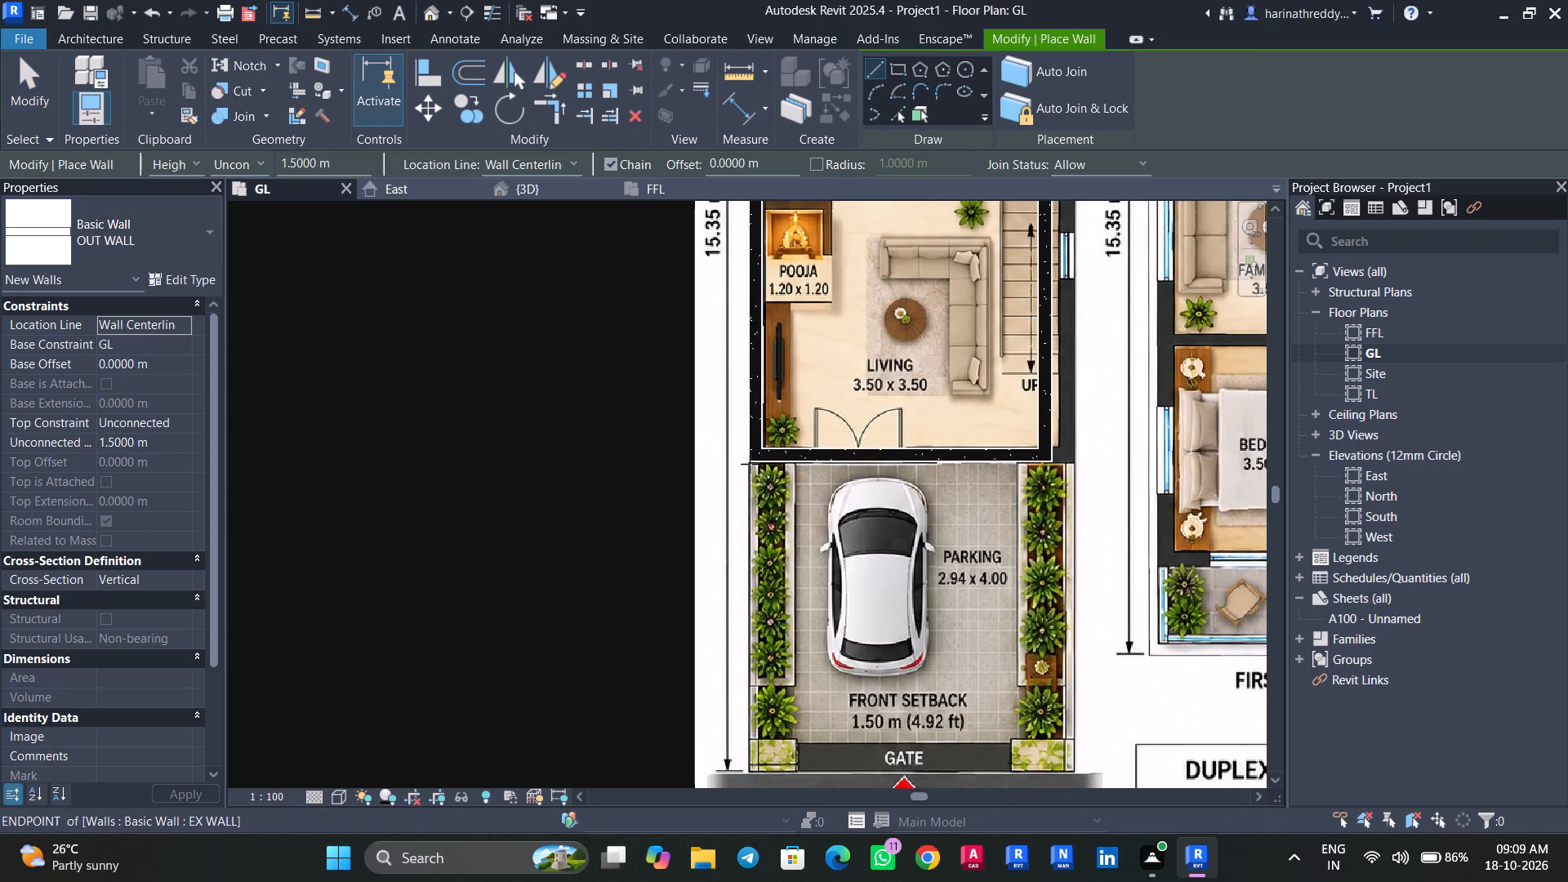
middle_drag(747, 655, 746, 519)
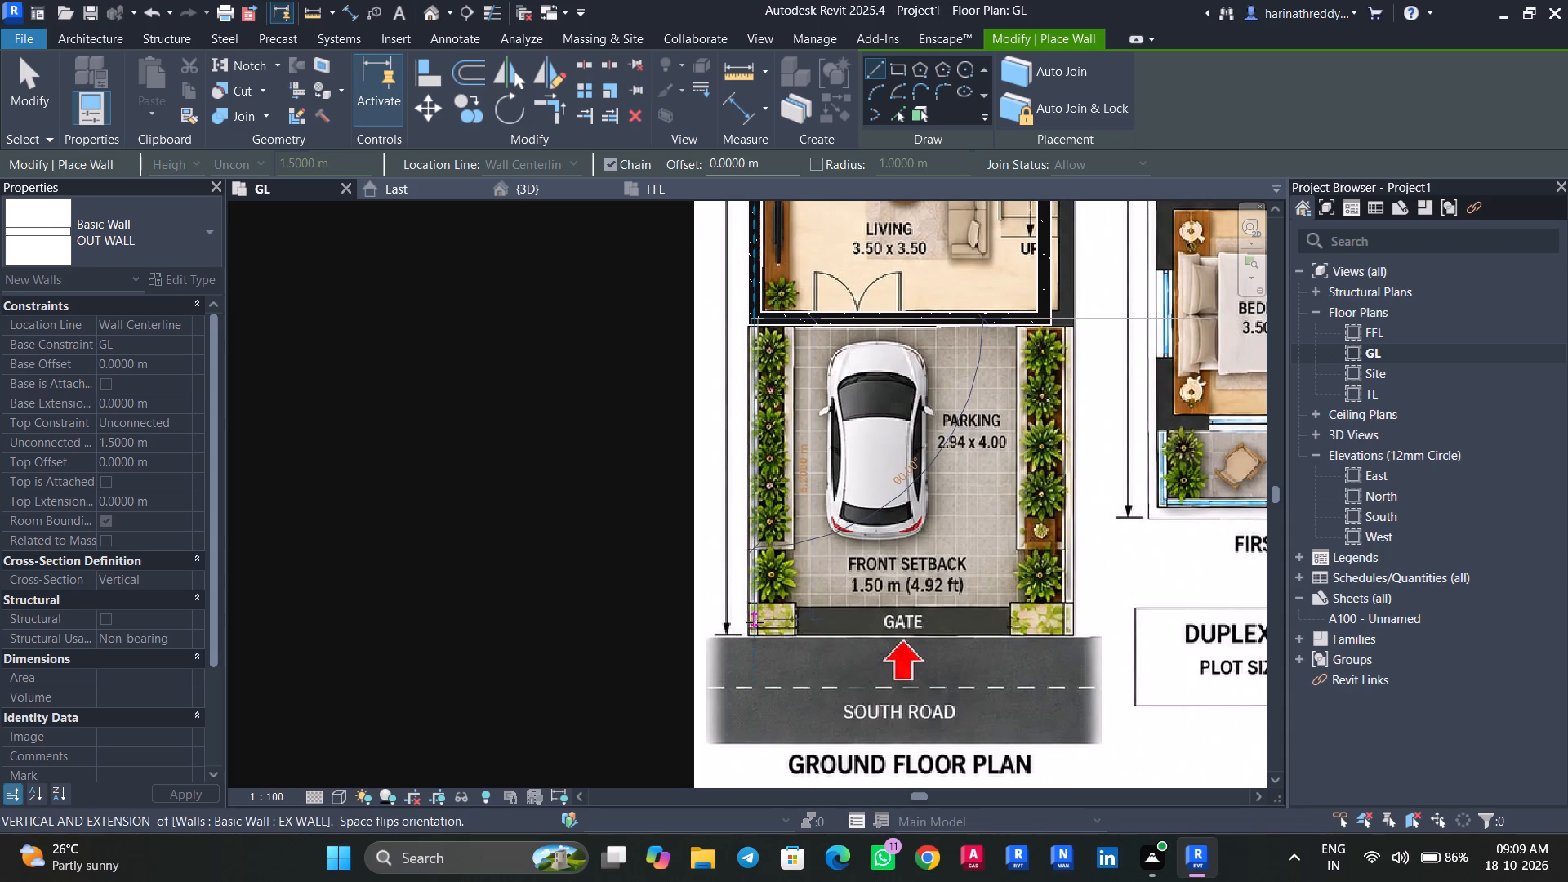
click(751, 632)
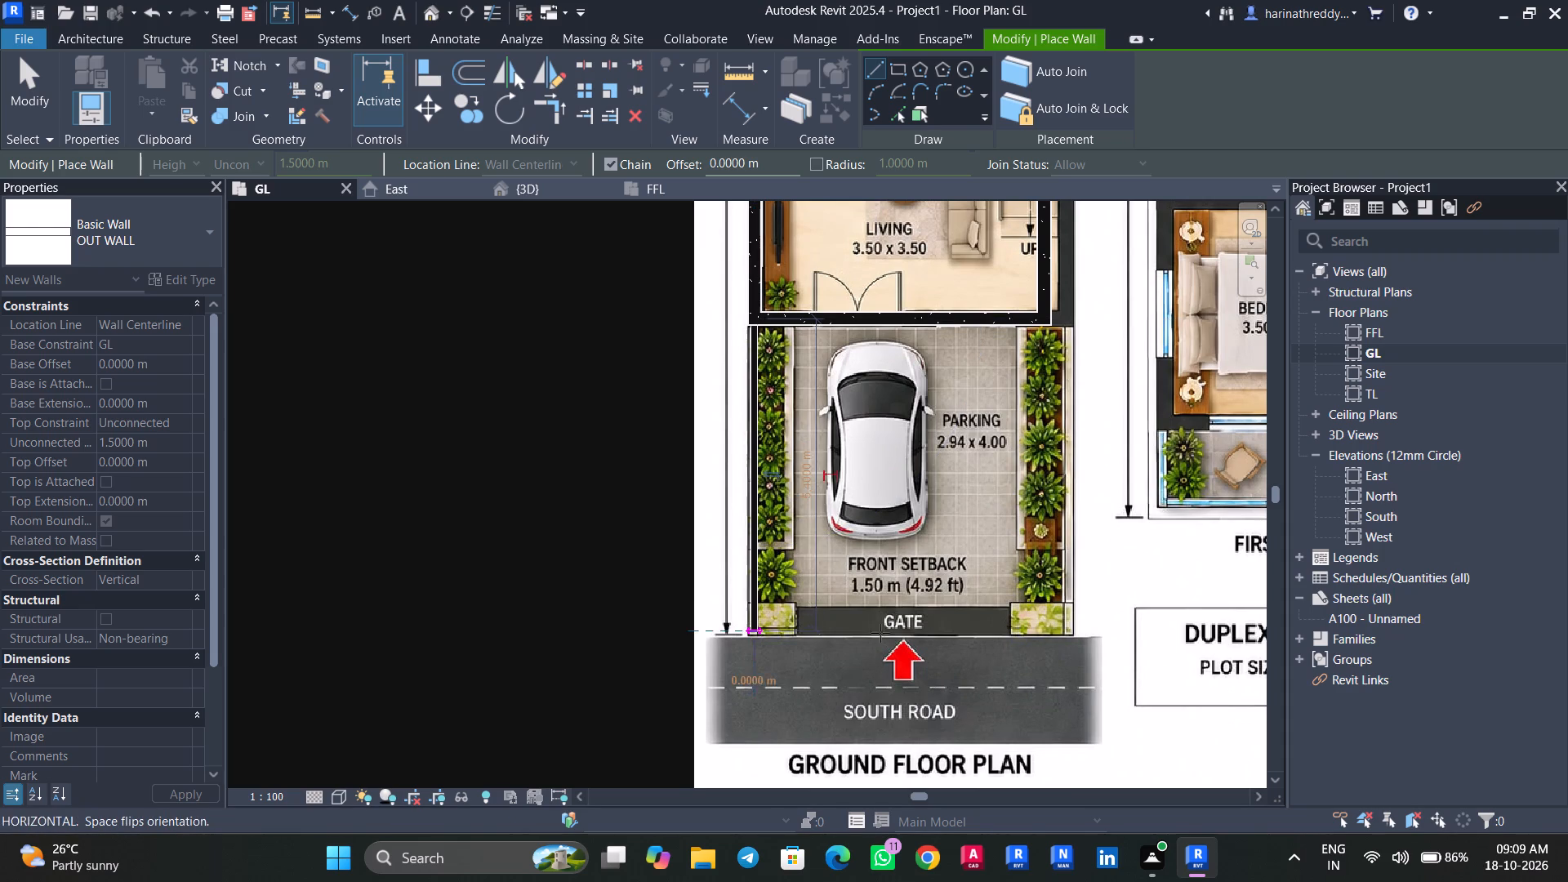
click(1067, 631)
key(Escape)
key(Escape)
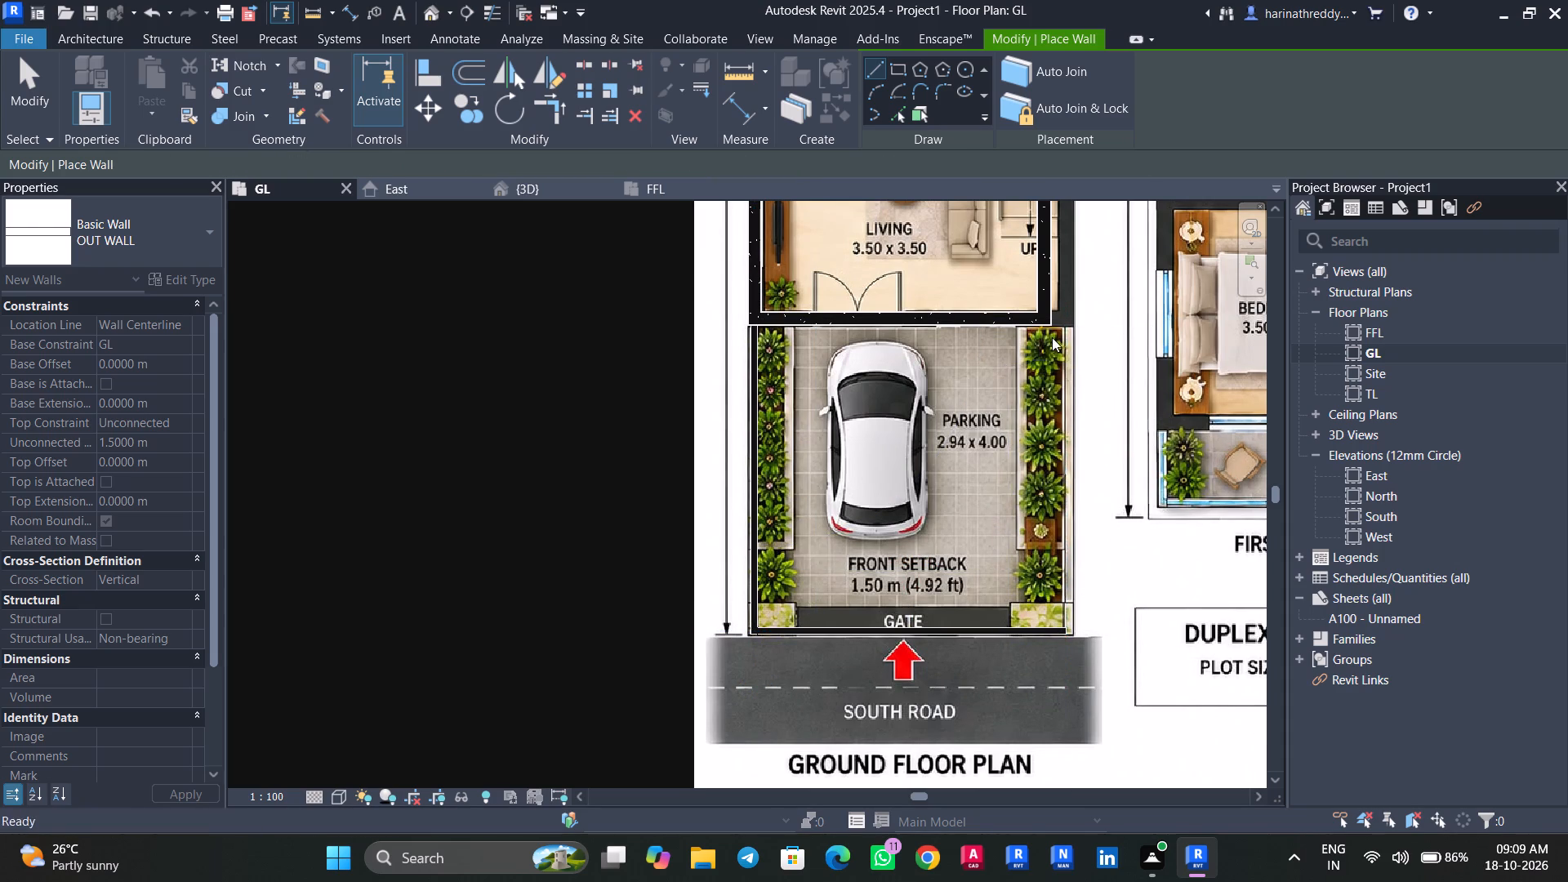
Draw an OUT WALL along the parking's stair side from the EX WALL's front corner to the gate line.
key(Return)
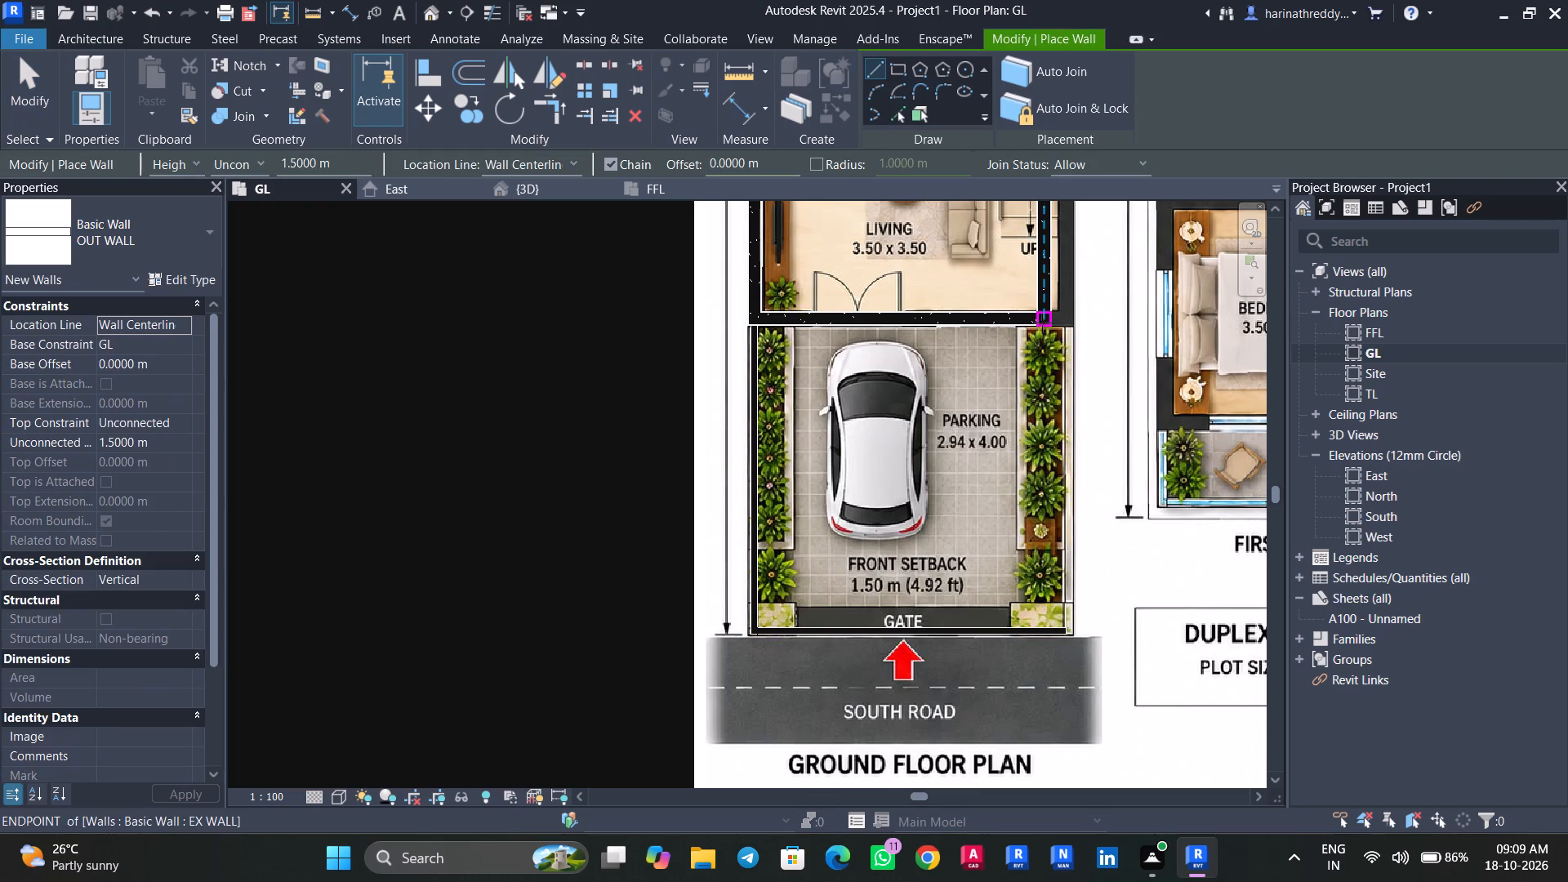
click(1042, 323)
click(1049, 636)
key(Escape)
key(Escape)
key(Escape)
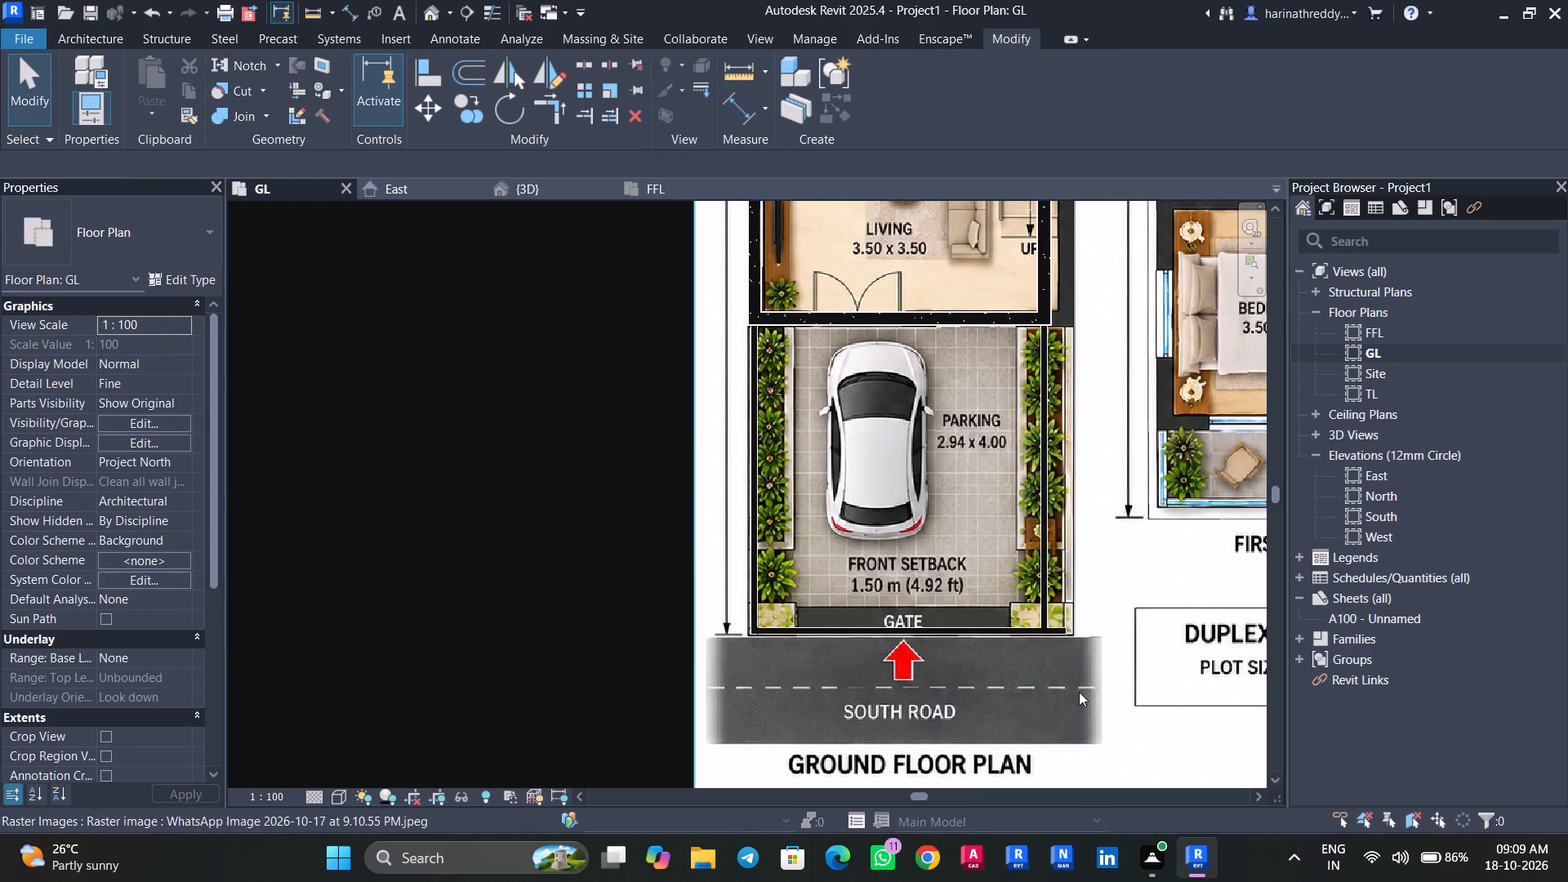
Trim the gate-line OUT WALL and the stair-side parking OUT WALL to form a corner.
text(TR)
click(975, 630)
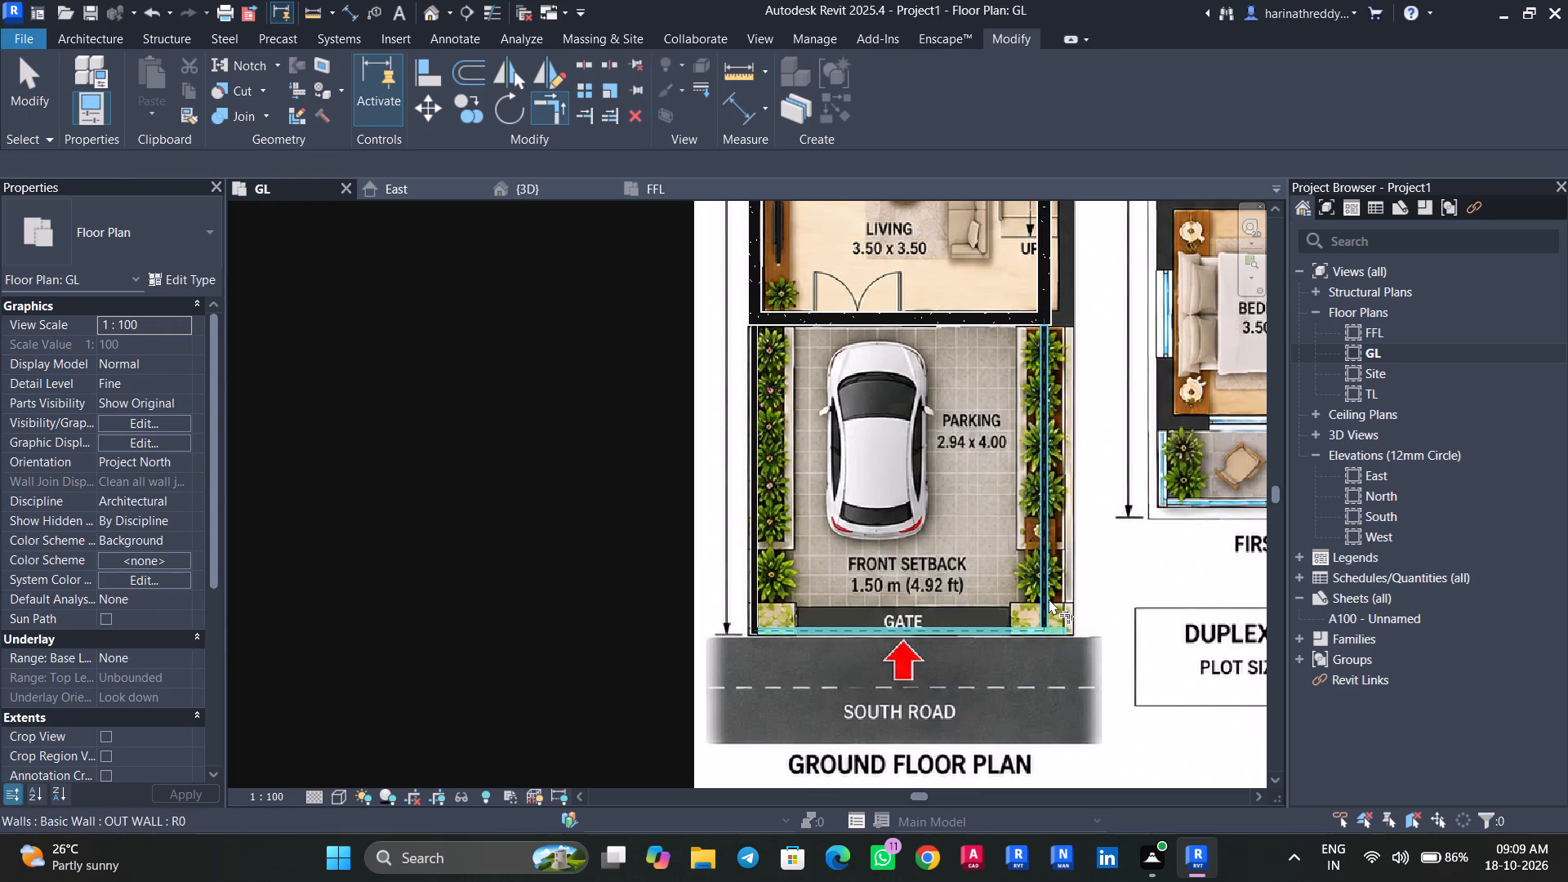
click(1049, 599)
key(Escape)
key(Escape)
key(Escape)
Place an aligned dimension beside the plan between the outer faces of the gate-line and rear setback OUT WALLs.
scroll(1074, 670, down, 3)
text(DI)
key(Tab)
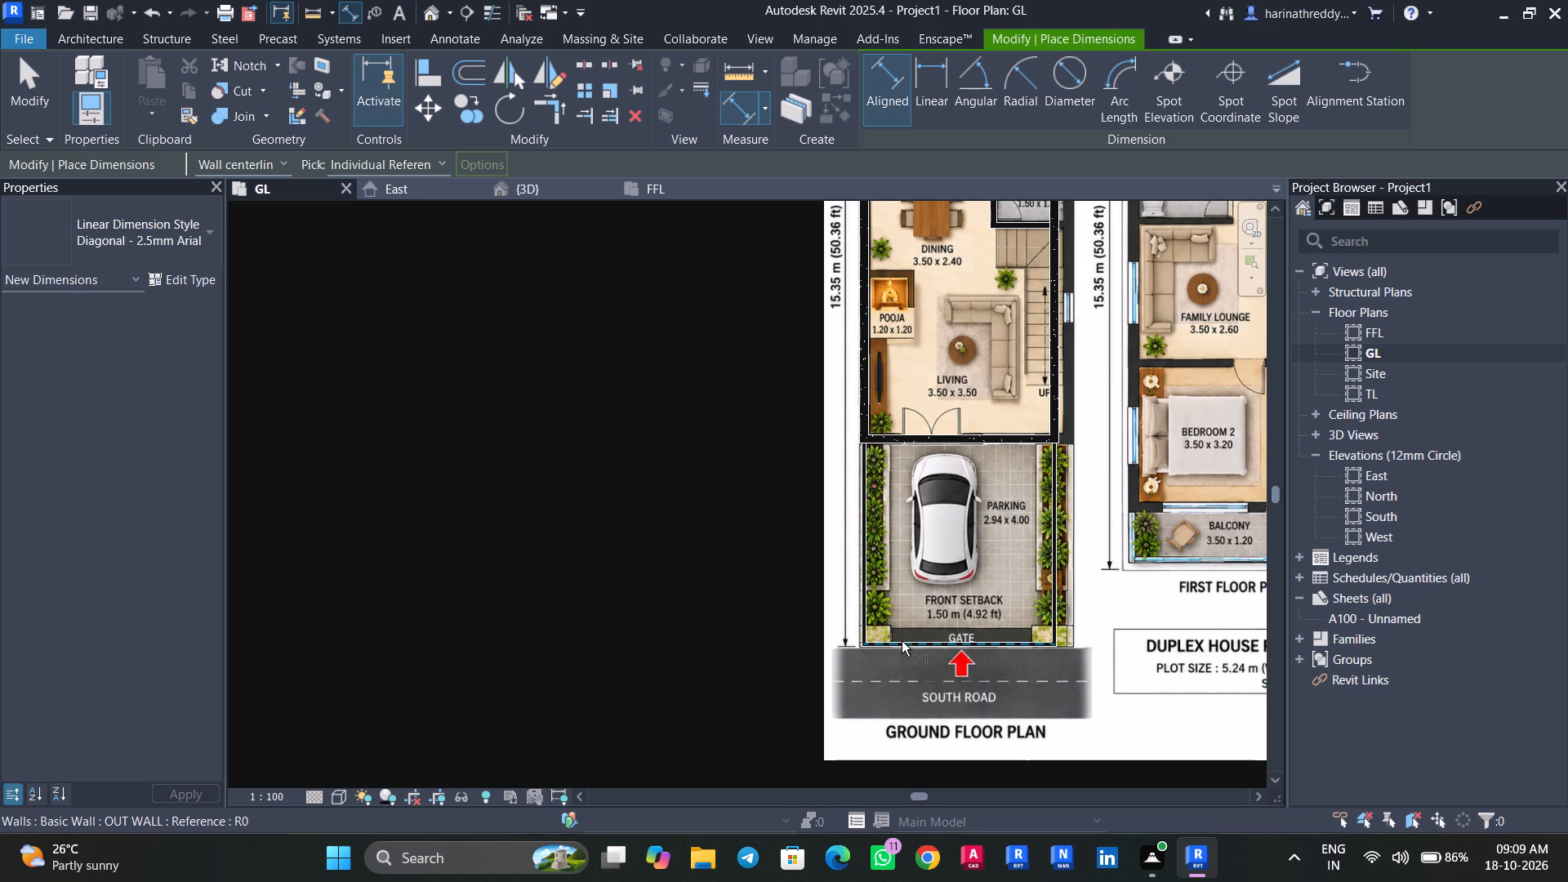
click(893, 652)
middle_drag(845, 372, 869, 731)
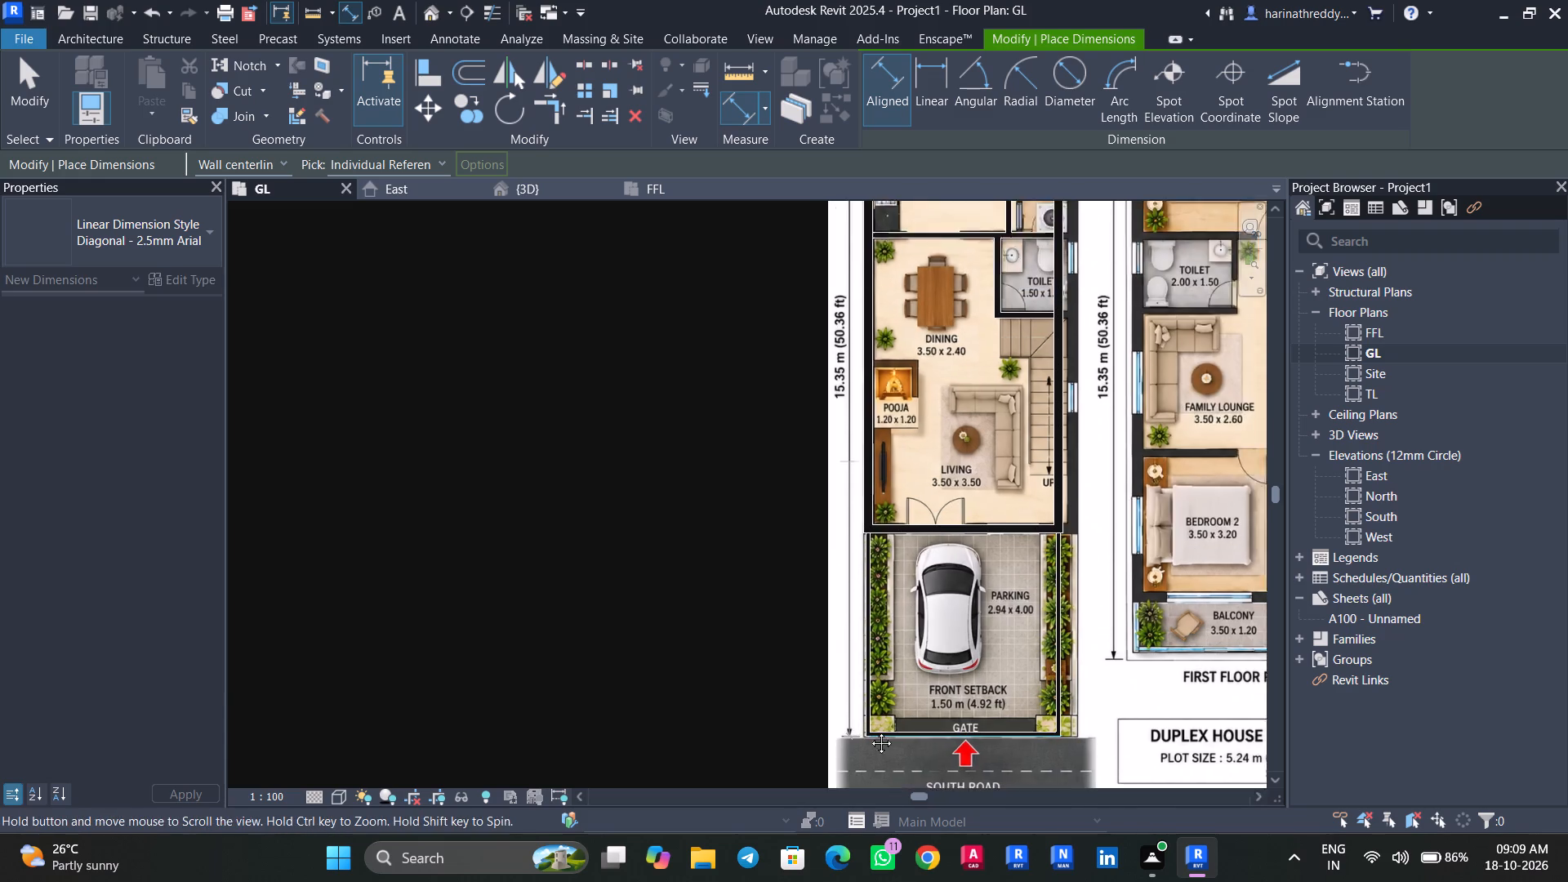
middle_drag(869, 731, 870, 804)
scroll(899, 366, up, 10)
key(Tab)
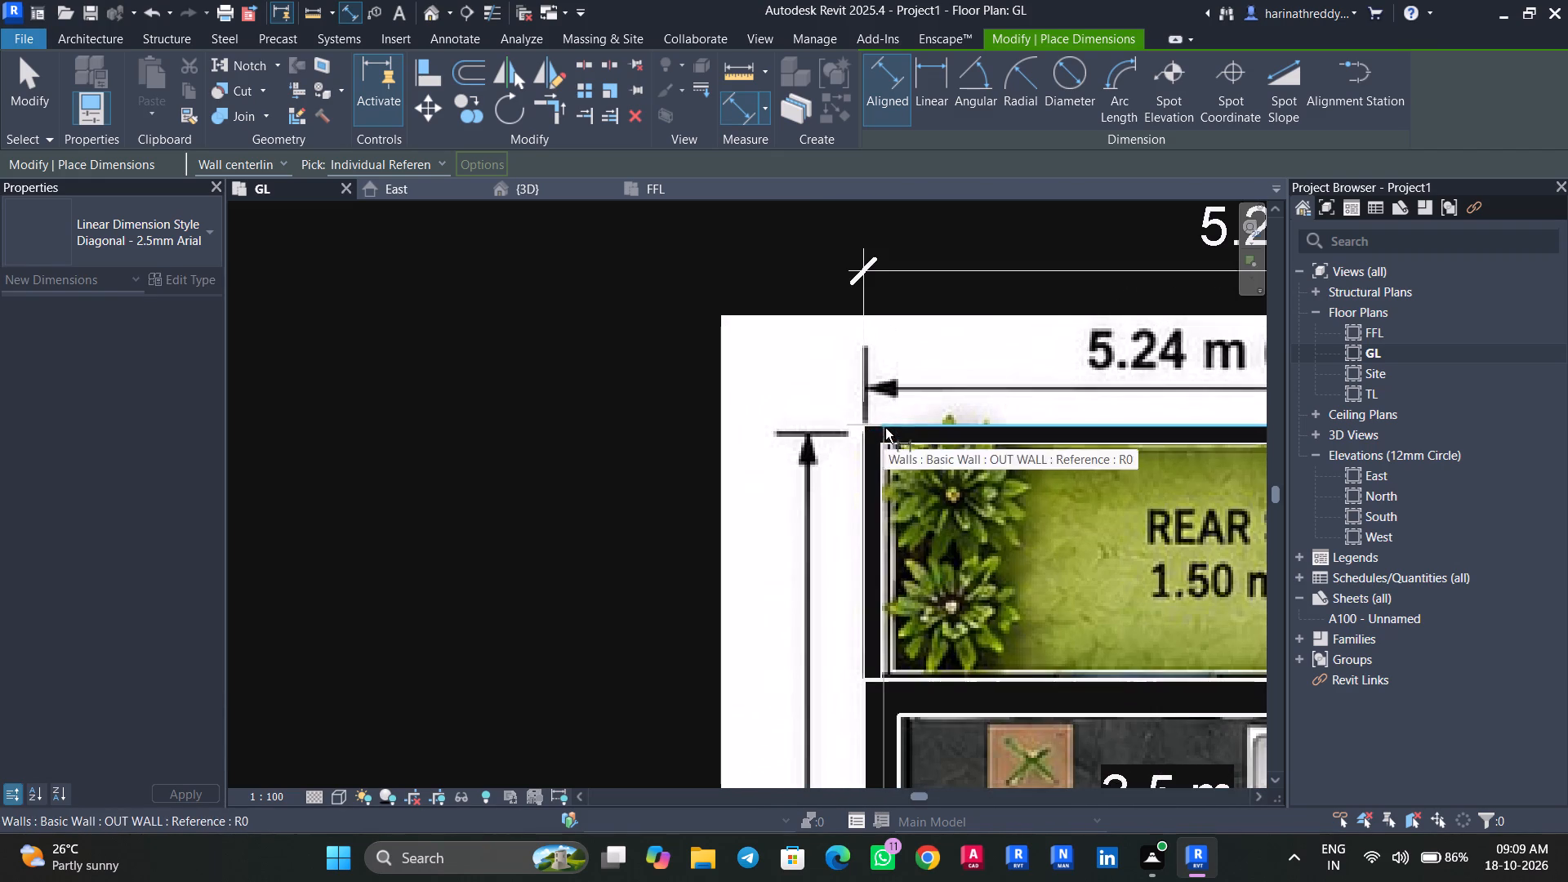
click(889, 431)
scroll(714, 431, down, 9)
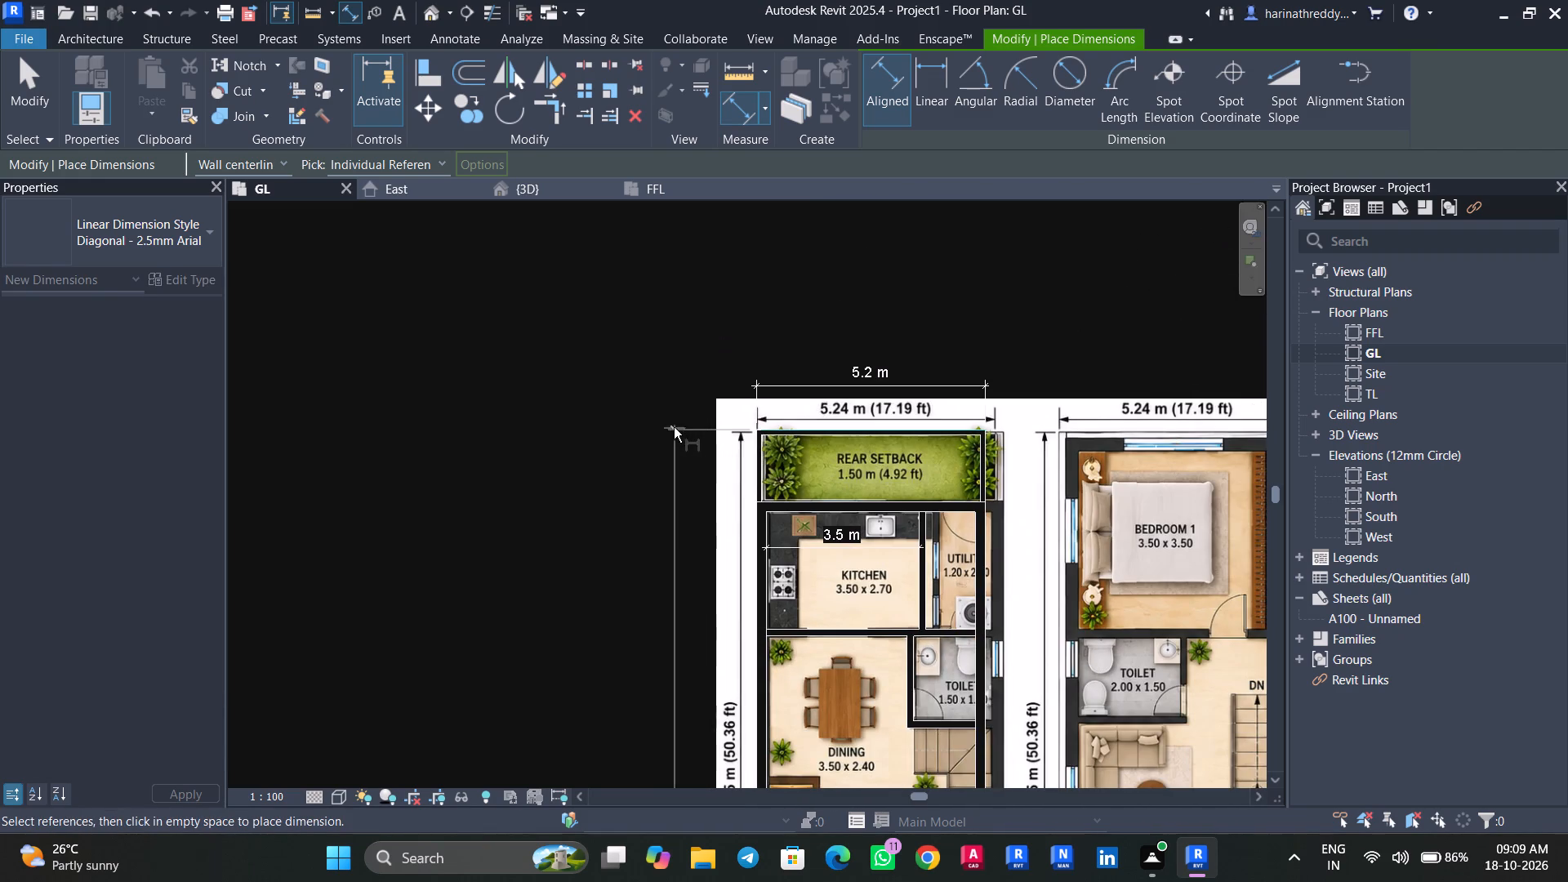
click(674, 427)
key(Escape)
key(Escape)
Set the overall plot length to 15.35 m by repositioning the gate-line OUT WALL.
scroll(679, 514, down, 4)
middle_drag(708, 569, 661, 117)
middle_drag(674, 327, 700, 368)
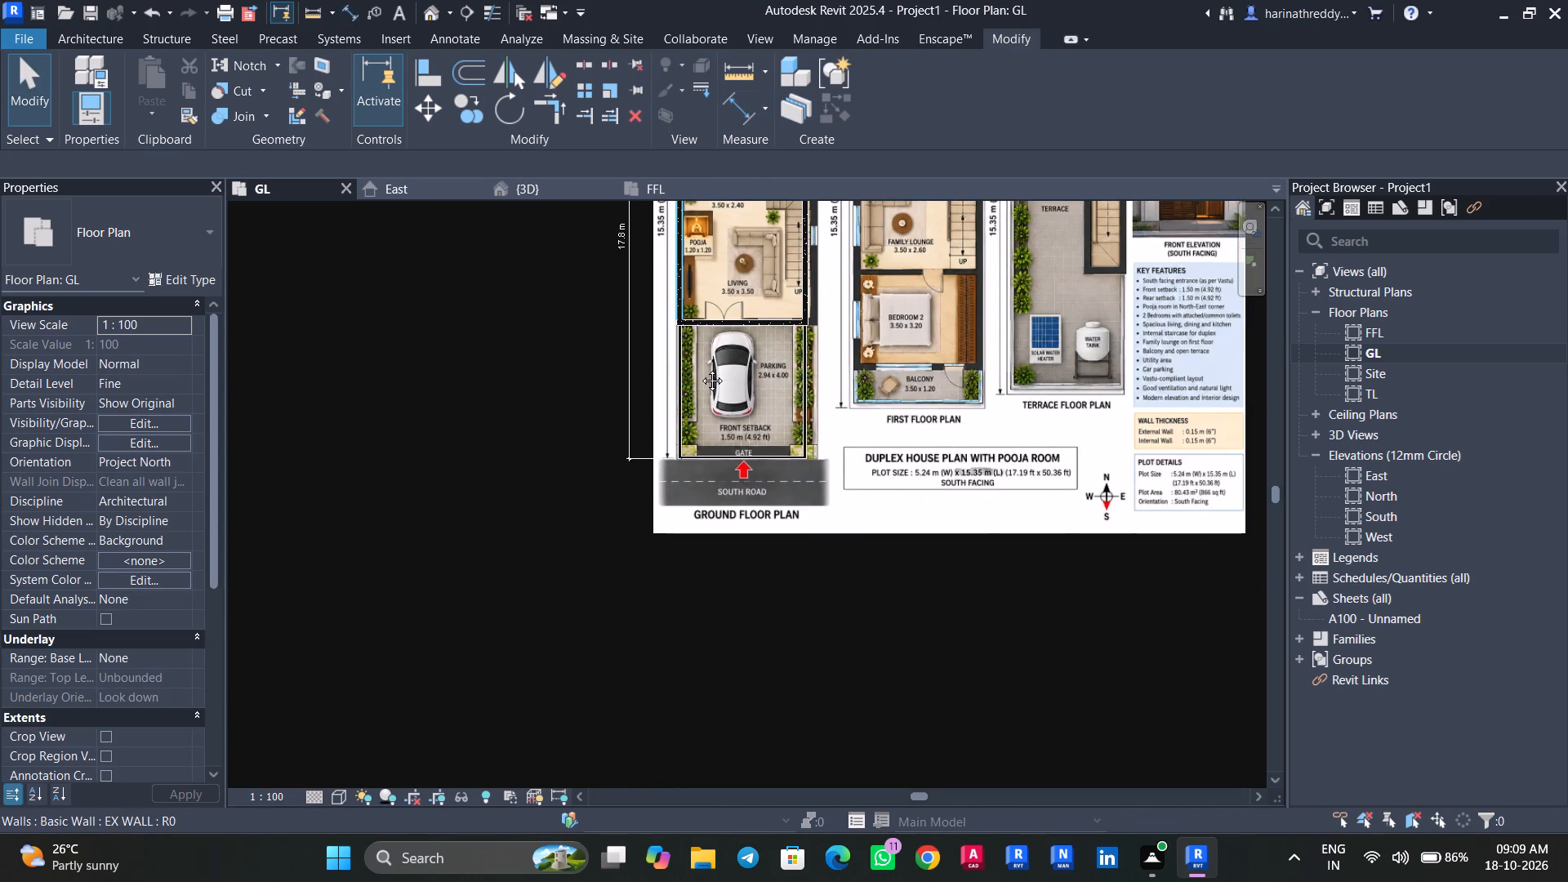
middle_drag(700, 368, 723, 412)
key(Escape)
click(767, 537)
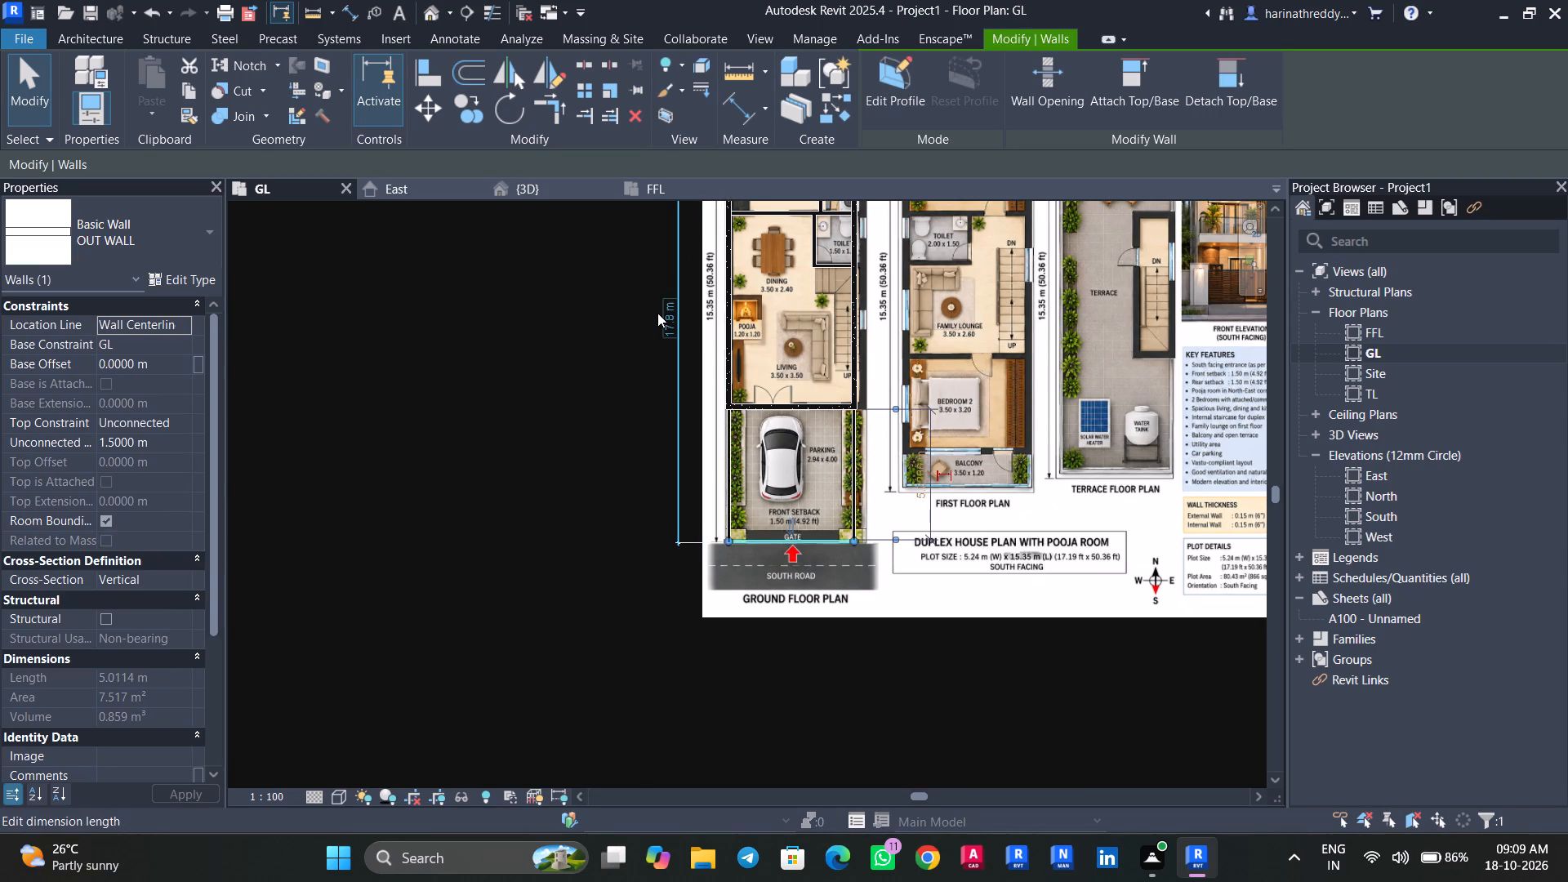
click(658, 313)
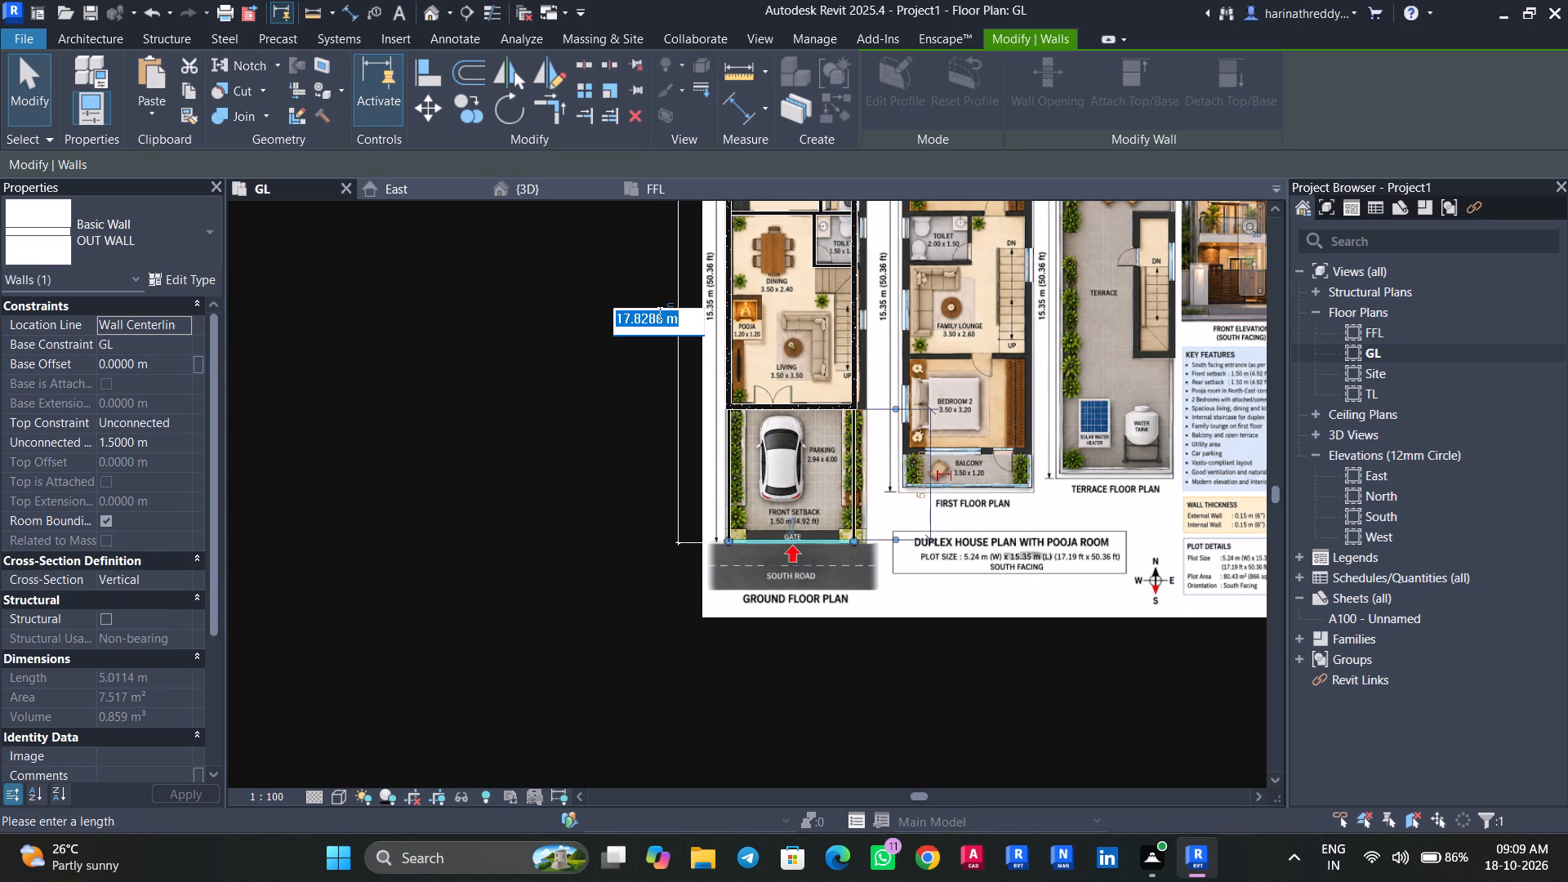
key(4)
key(BackSpace)
key(BackSpace)
text(15.)
text(35)
key(Return)
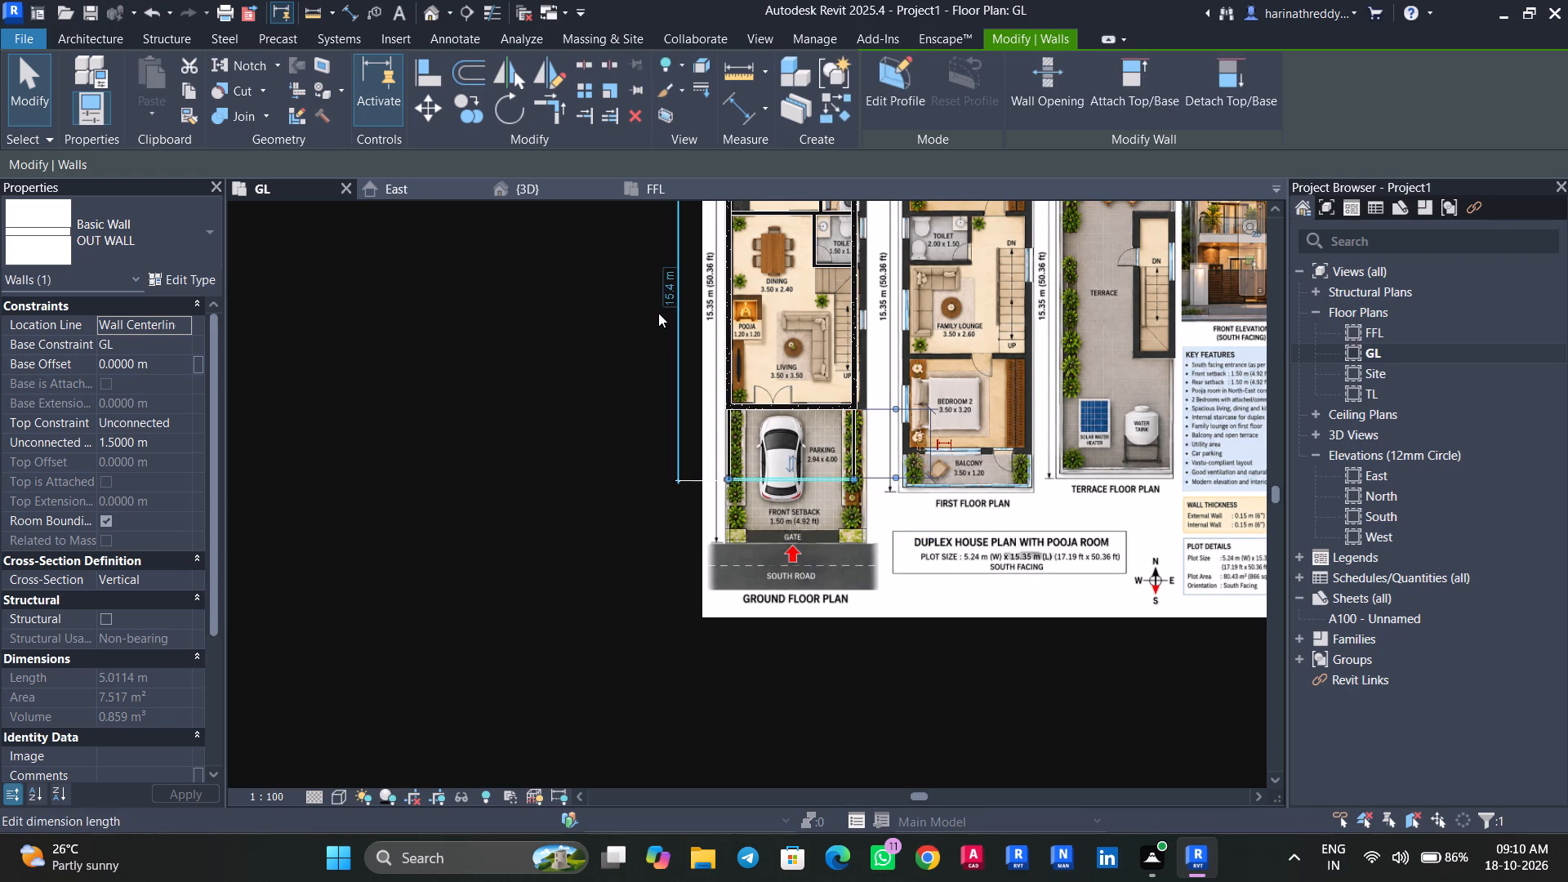
key(Escape)
key(Escape)
Measure the parking depth between the front OUT WALL and the living room's front EX WALL.
scroll(778, 408, up, 5)
middle_drag(779, 434, 773, 493)
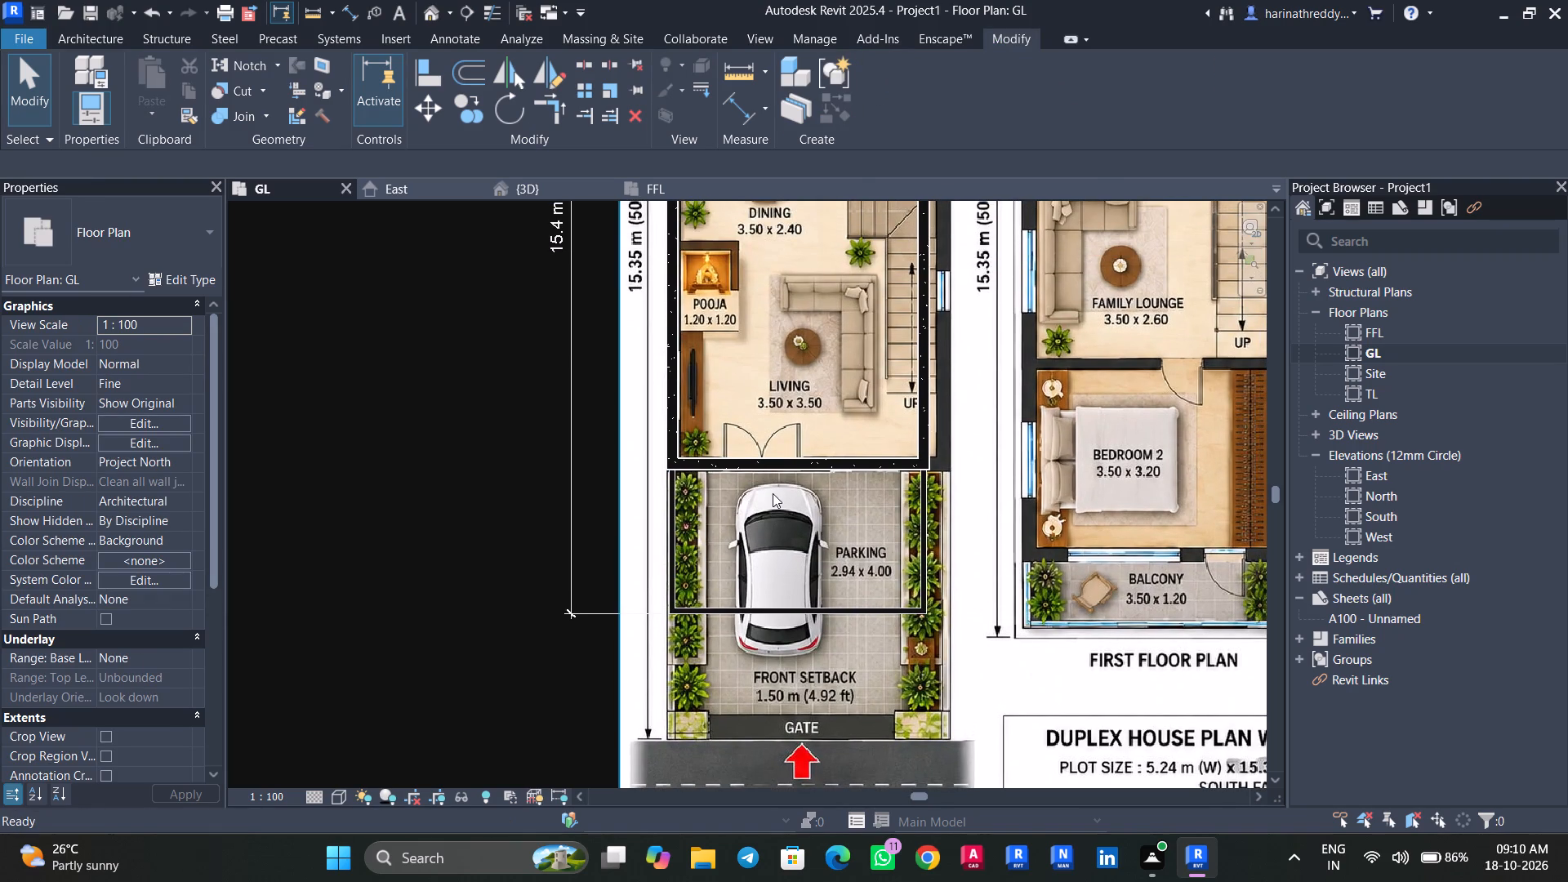
text(DI)
key(Tab)
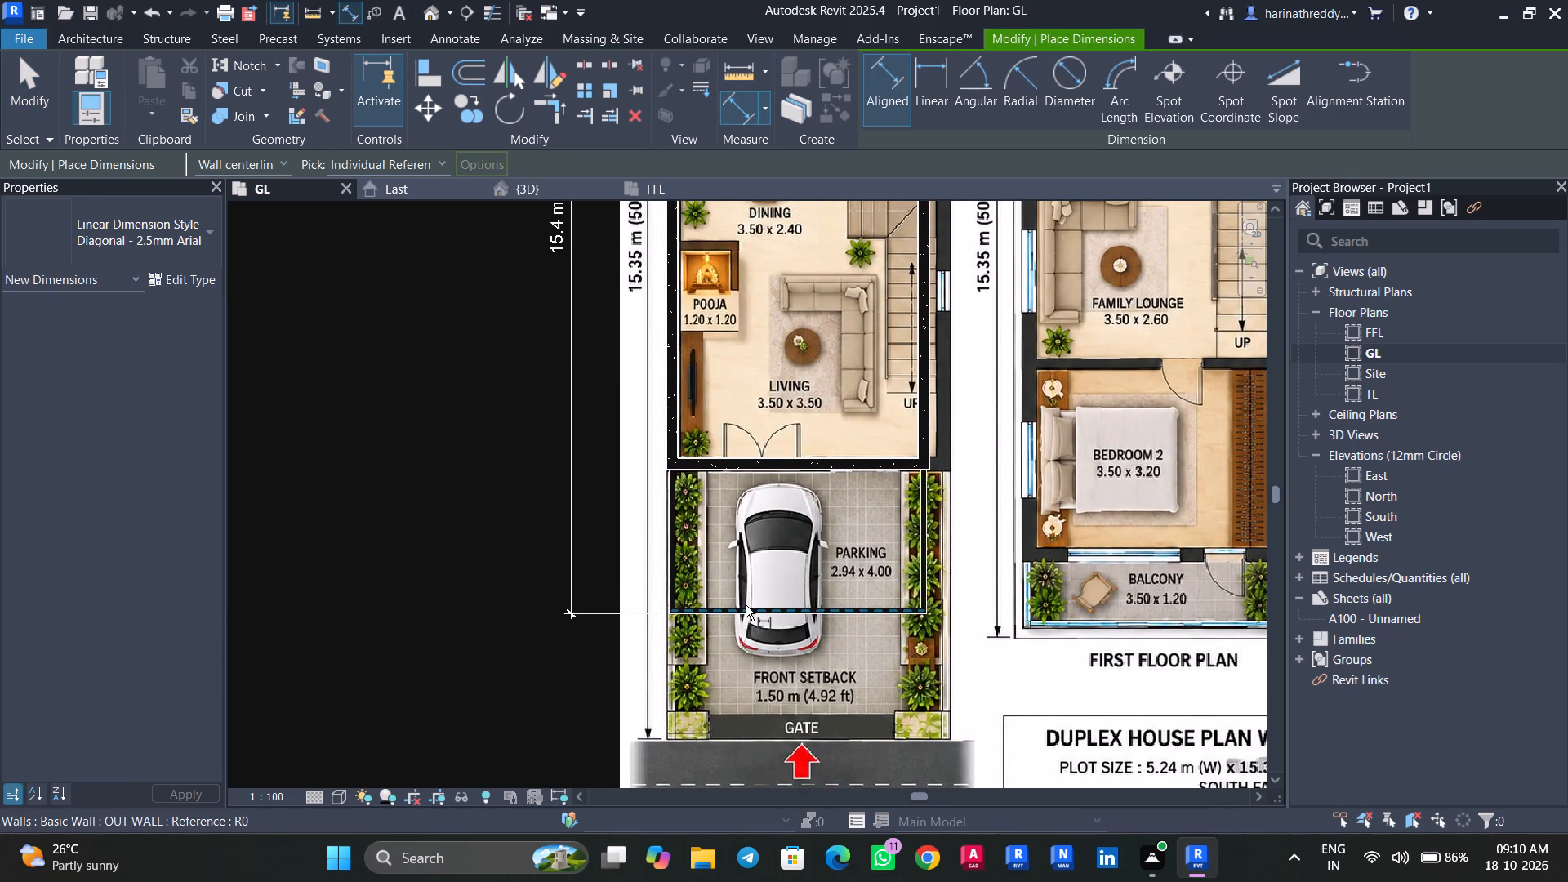
click(744, 604)
key(Tab)
click(770, 471)
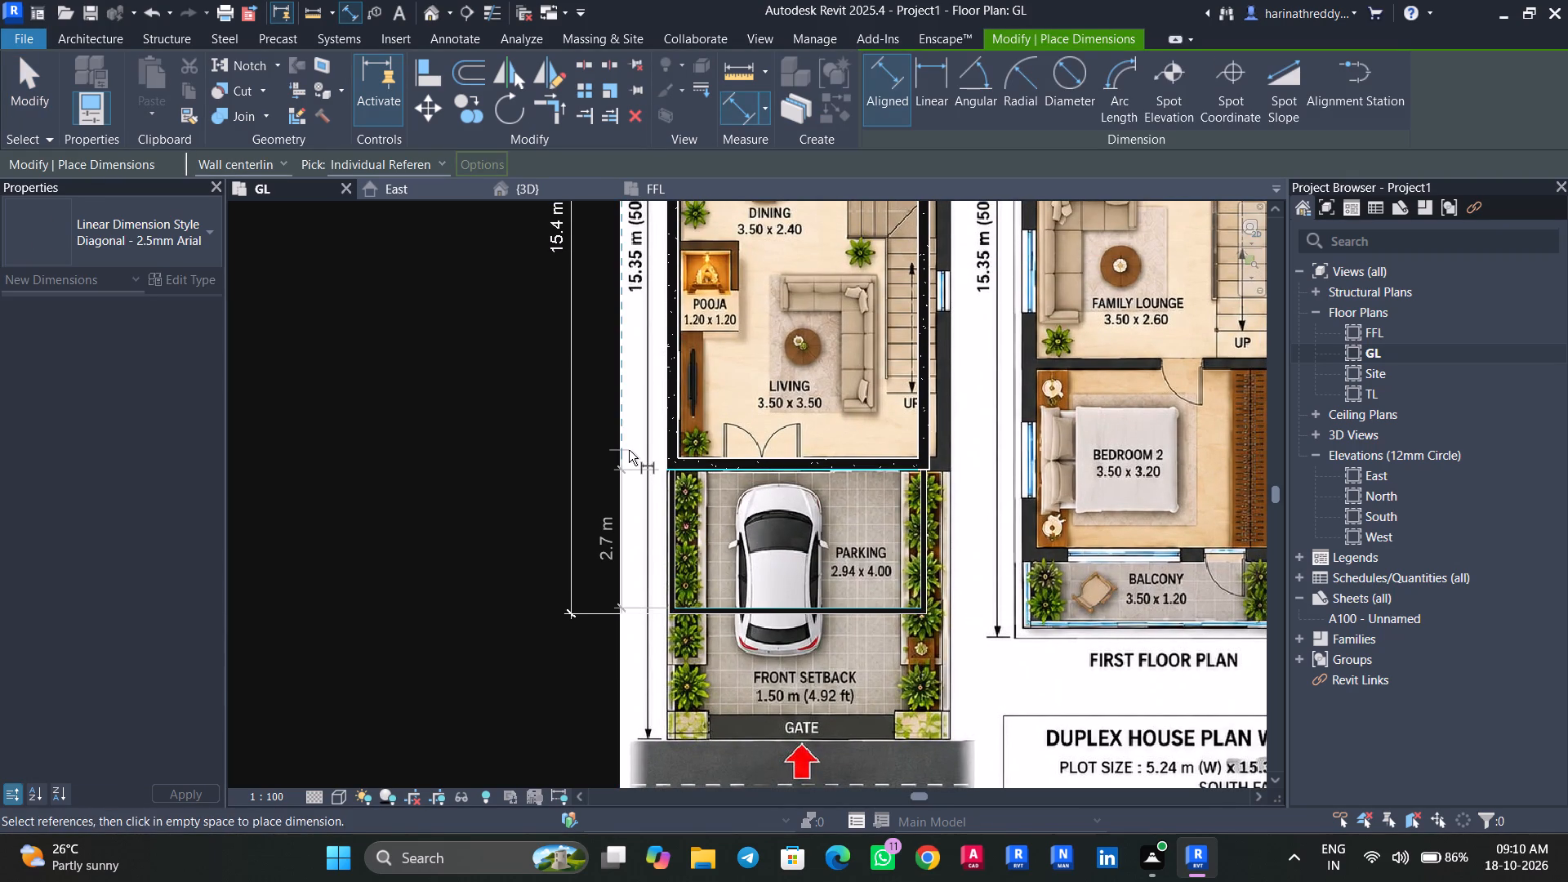
key(Escape)
key(Escape)
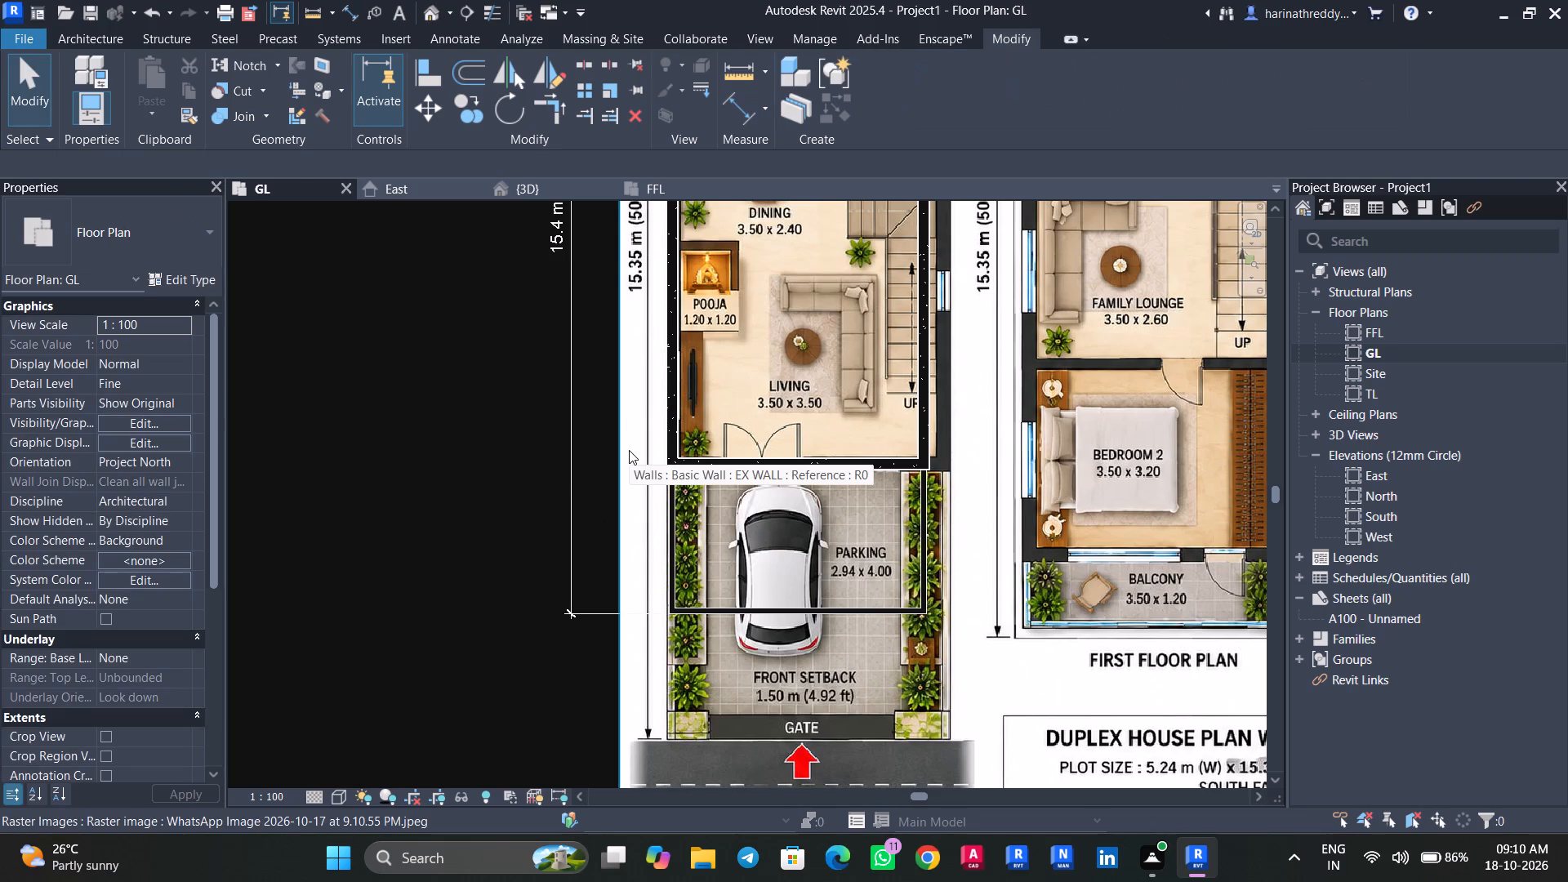
key(Escape)
key(Escape)
Dimension the kitchen's clear depth from the kitchen–dining IN WALL's near face to the rear EX WALL's inner face.
scroll(635, 449, down, 3)
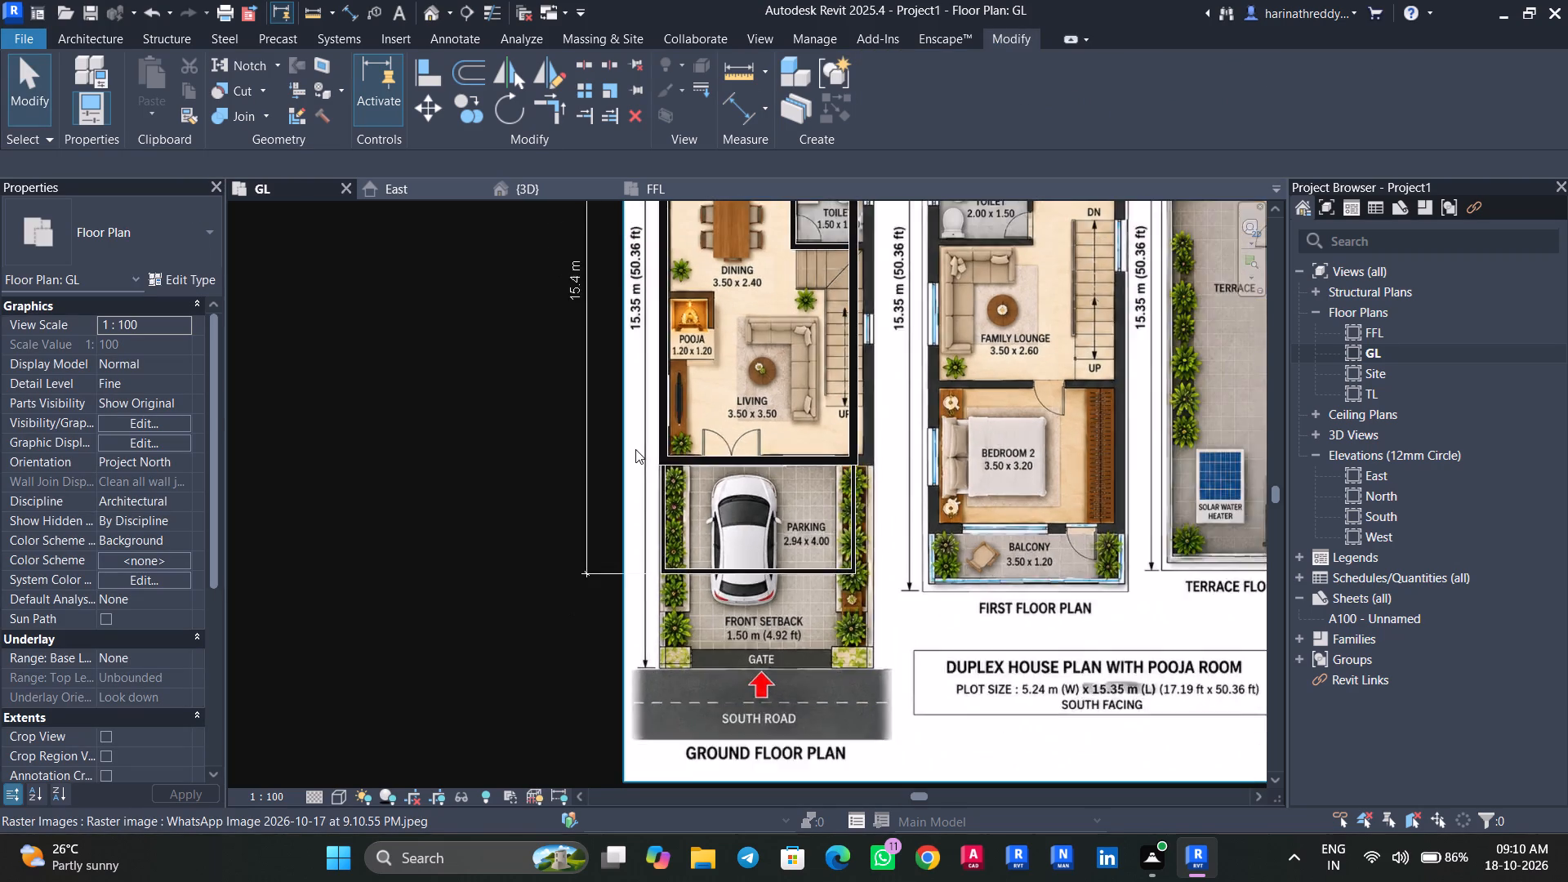
middle_drag(635, 449, 706, 590)
scroll(800, 326, up, 4)
middle_drag(800, 327, 796, 500)
text(DI)
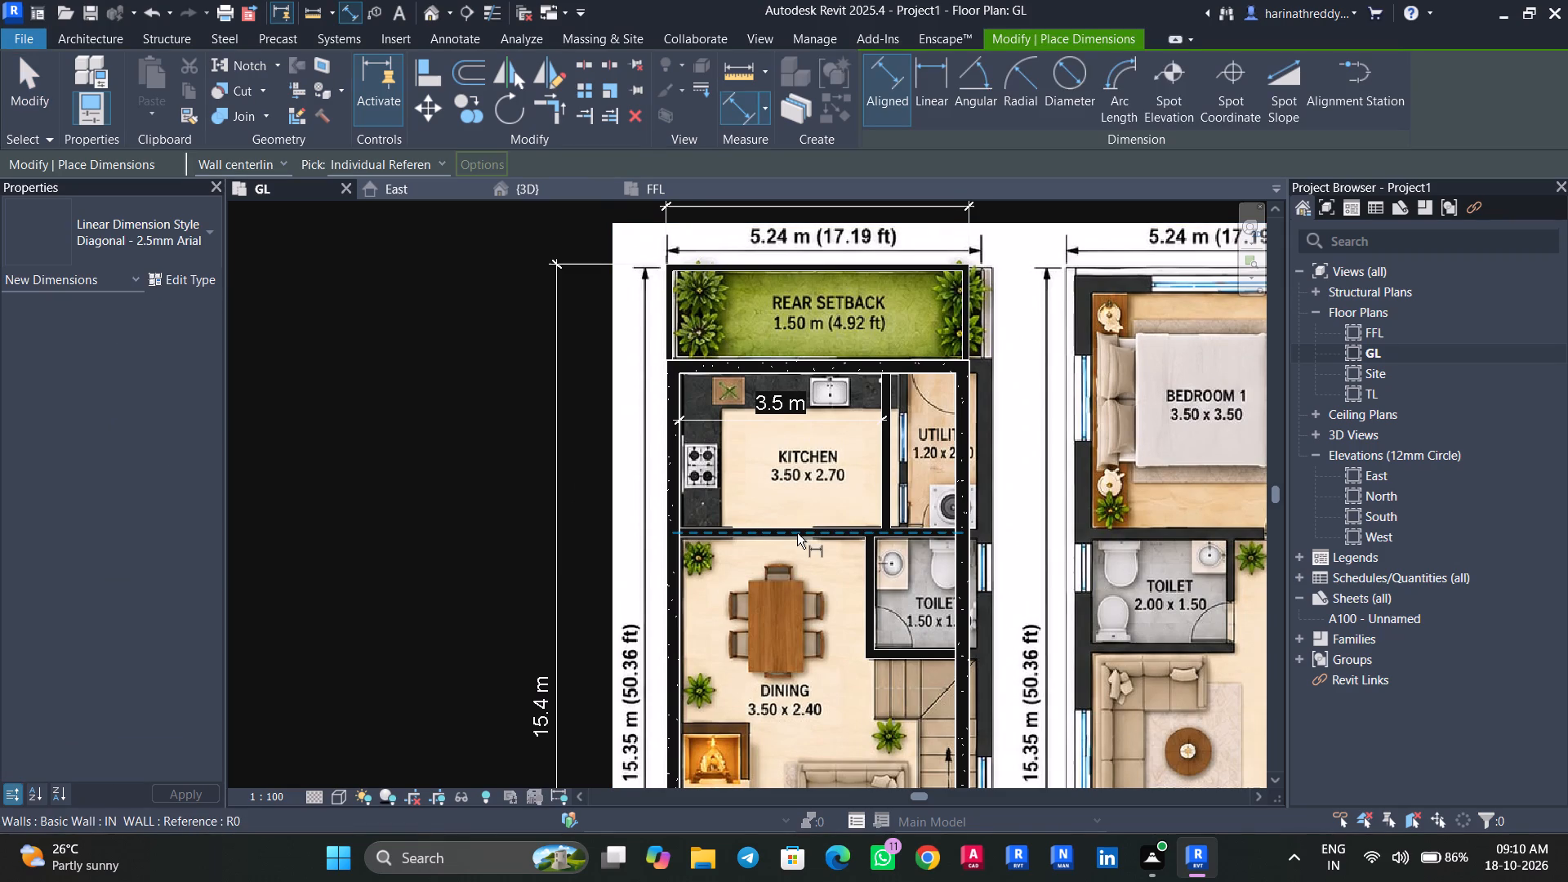
key(Tab)
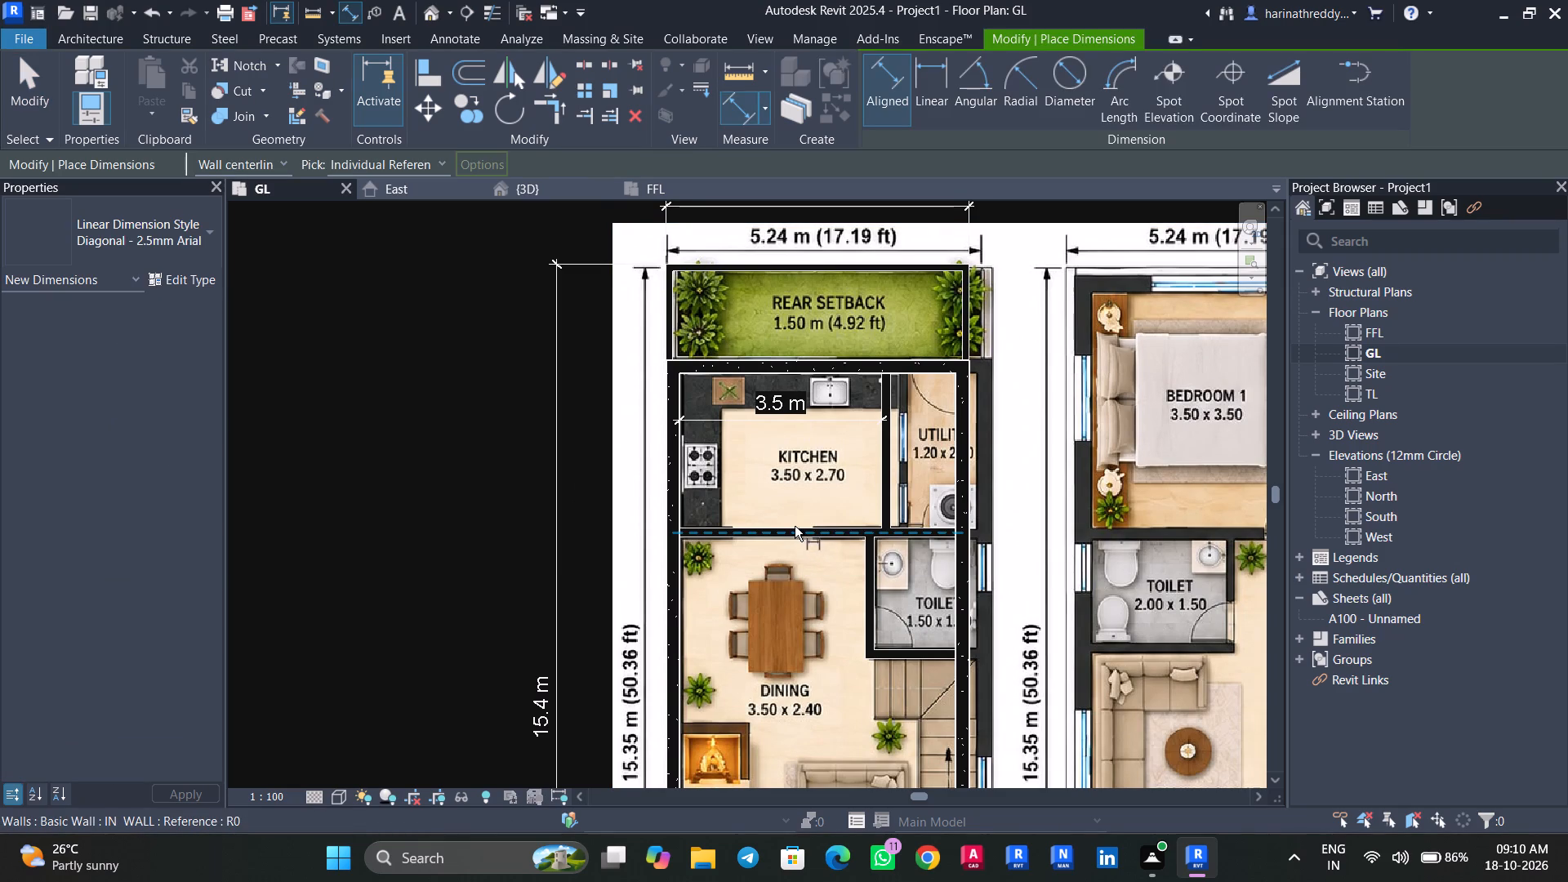
click(795, 526)
key(Tab)
click(811, 379)
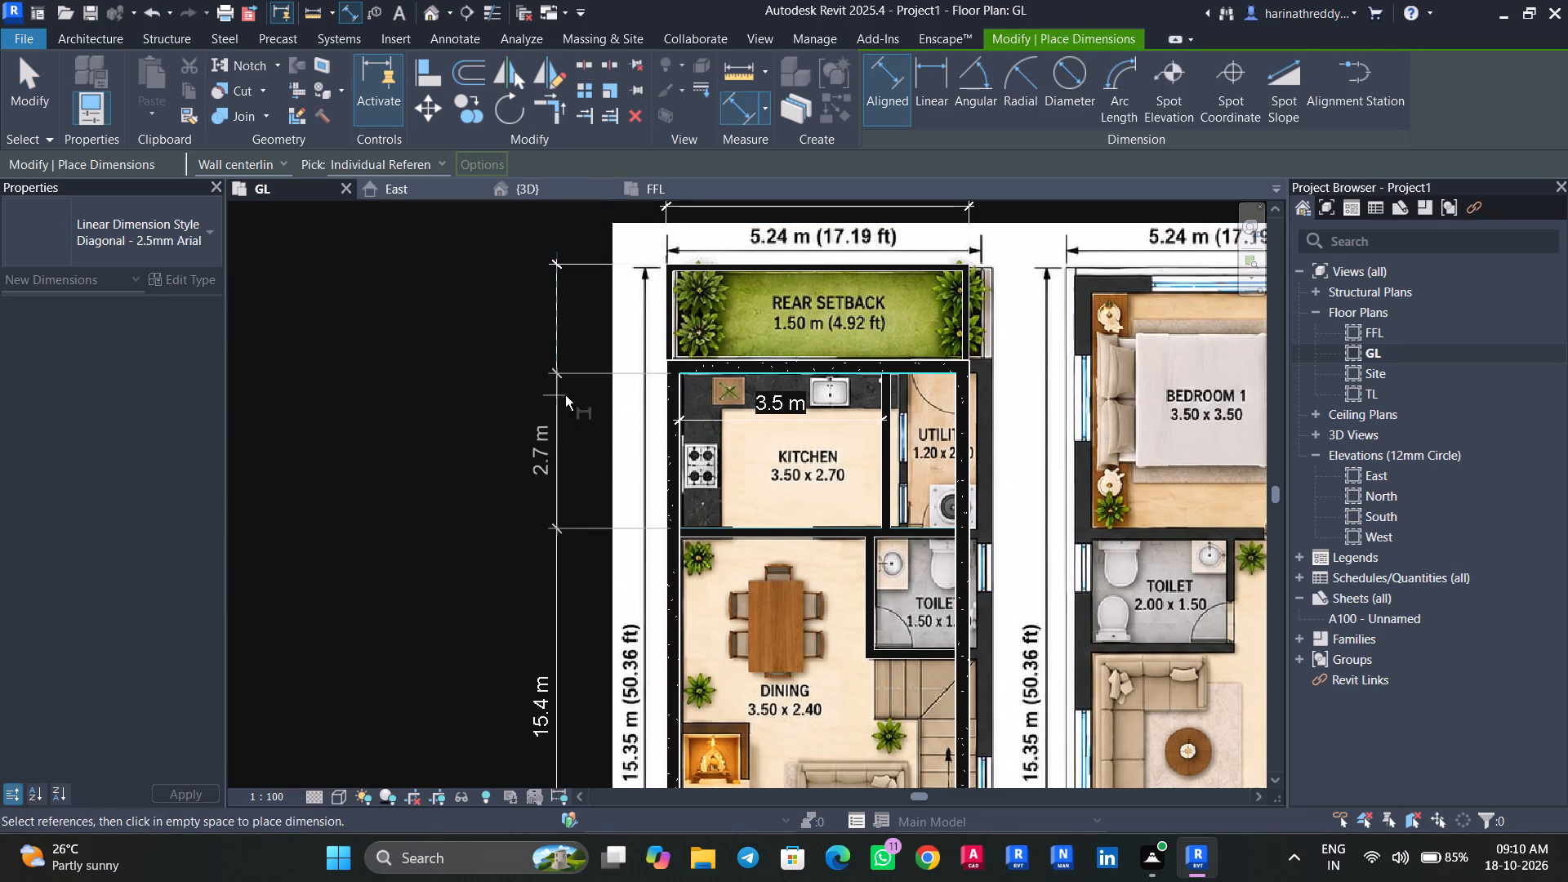
click(742, 325)
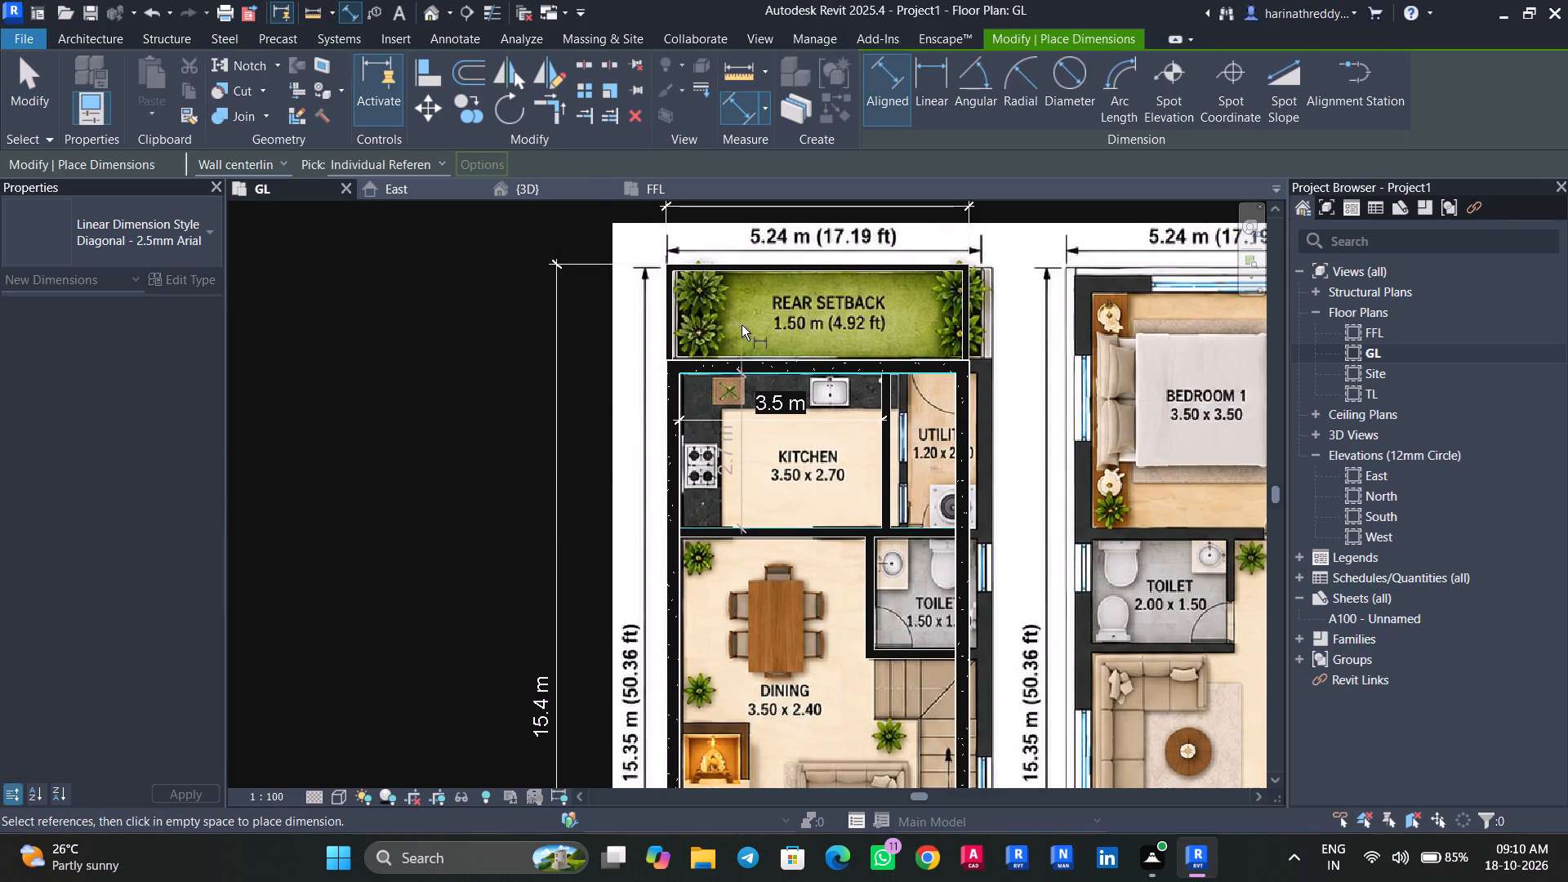
key(Escape)
key(Escape)
key(Escape)
Dimension the utility's clear width from the kitchen–utility IN WALL's near face to the side EX WALL's inner face.
middle_drag(795, 494, 773, 491)
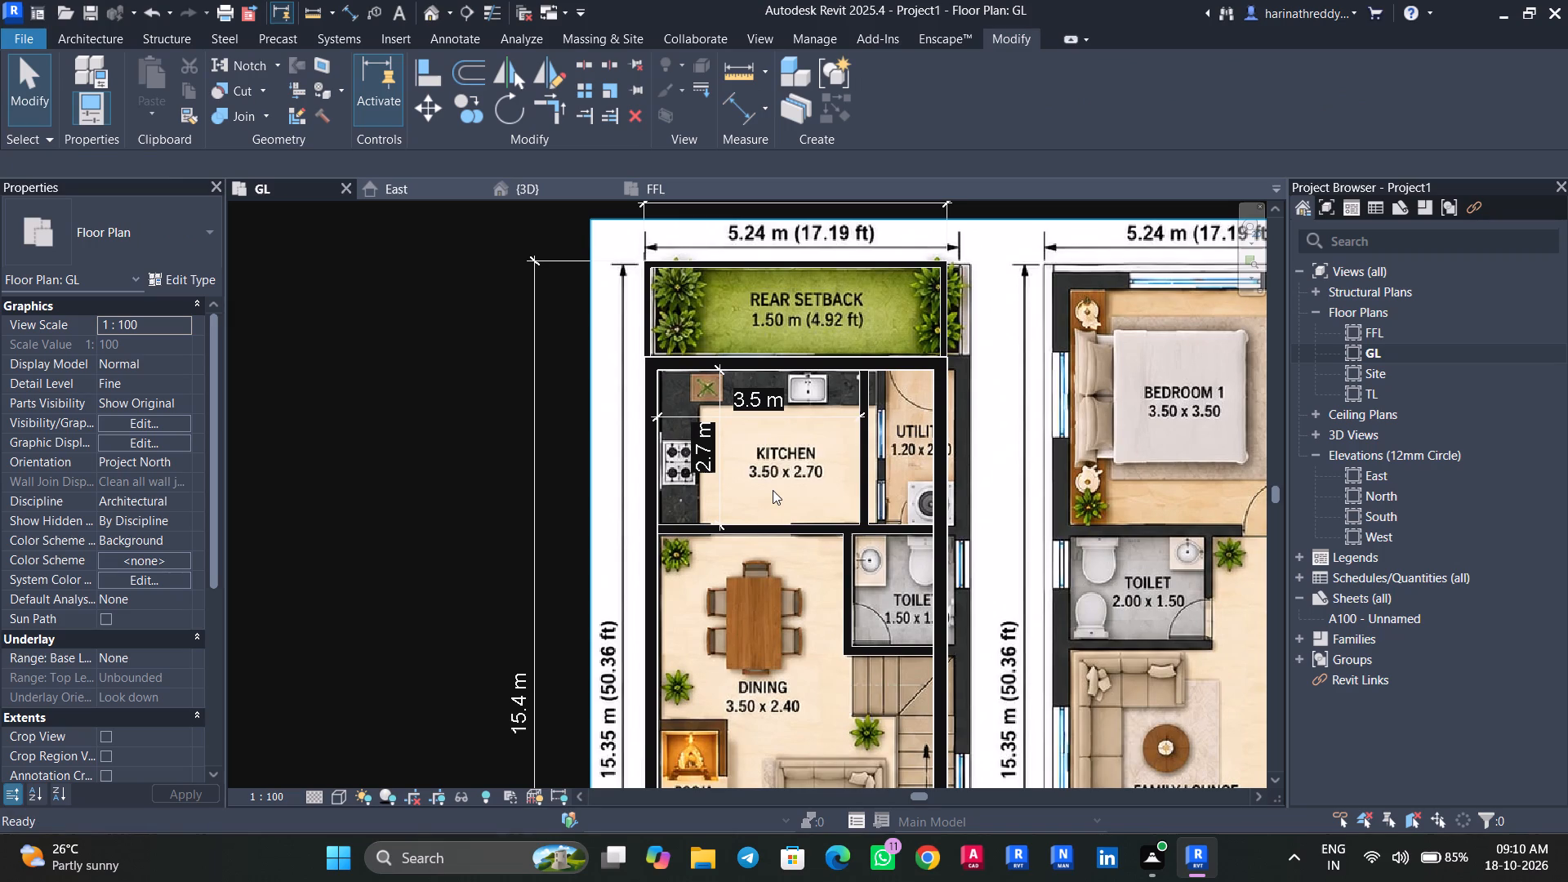
text(DI)
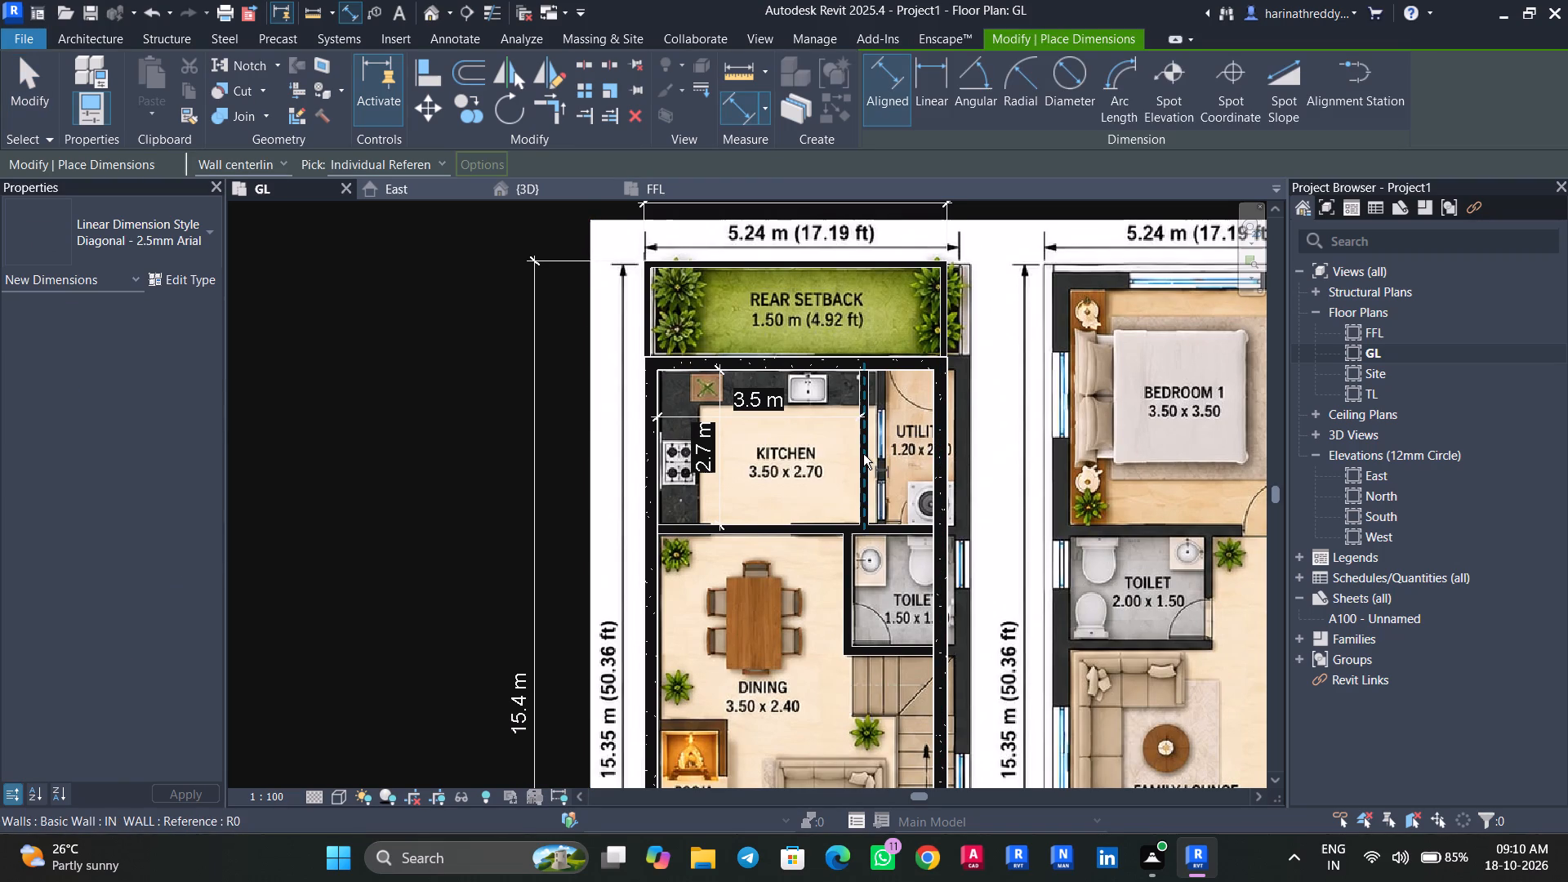
key(Tab)
click(863, 454)
key(Tab)
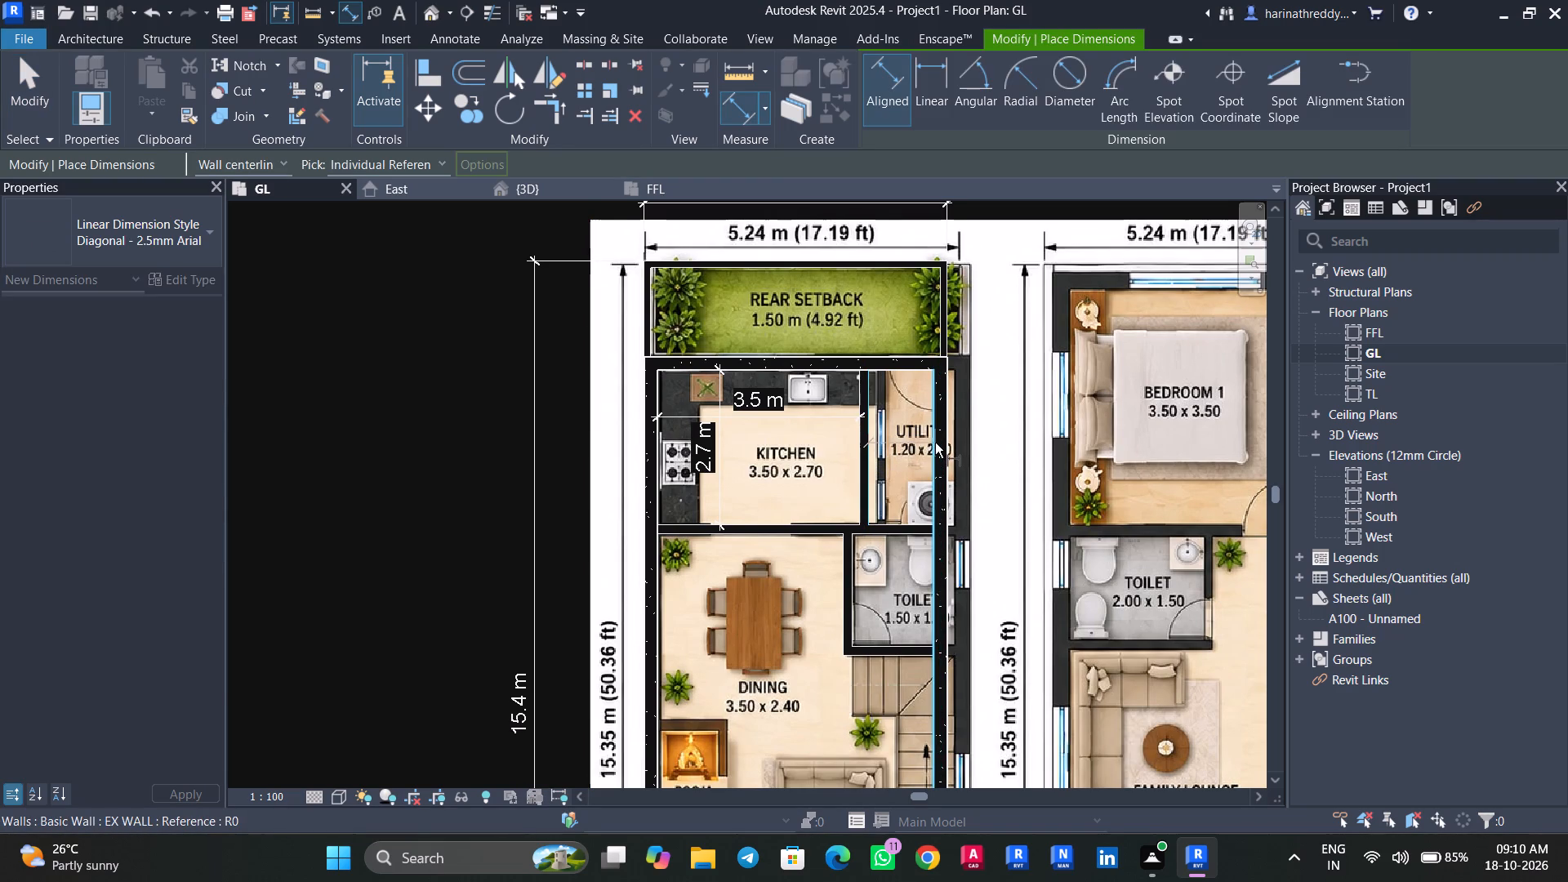
click(935, 443)
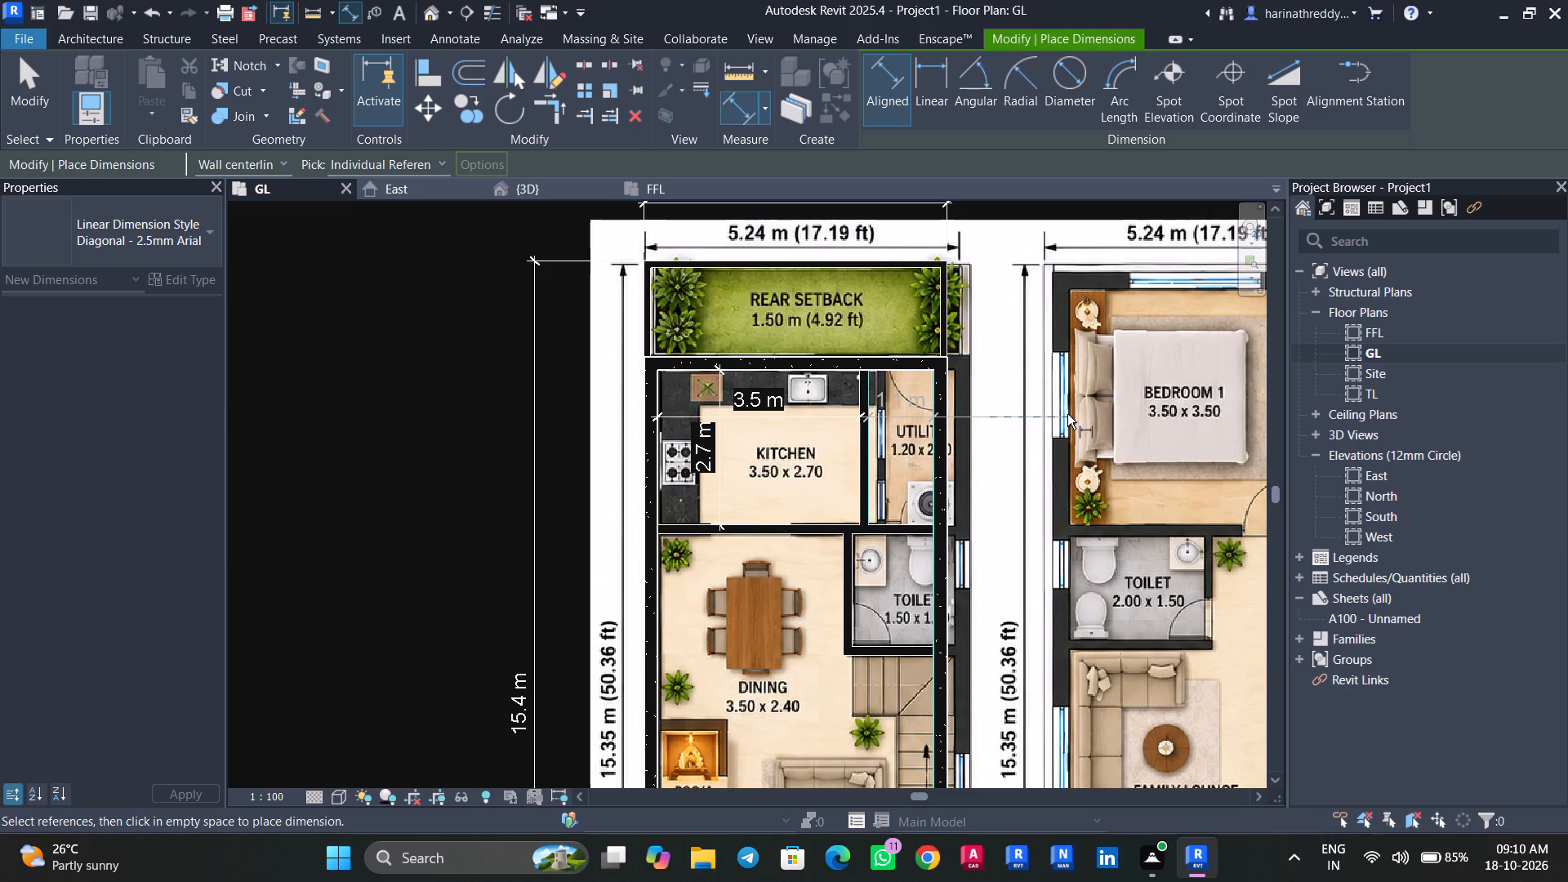
click(1067, 414)
Dimension the utility's clear depth from the IN WALL shared with the toilet to the rear EX WALL's inner face.
key(Tab)
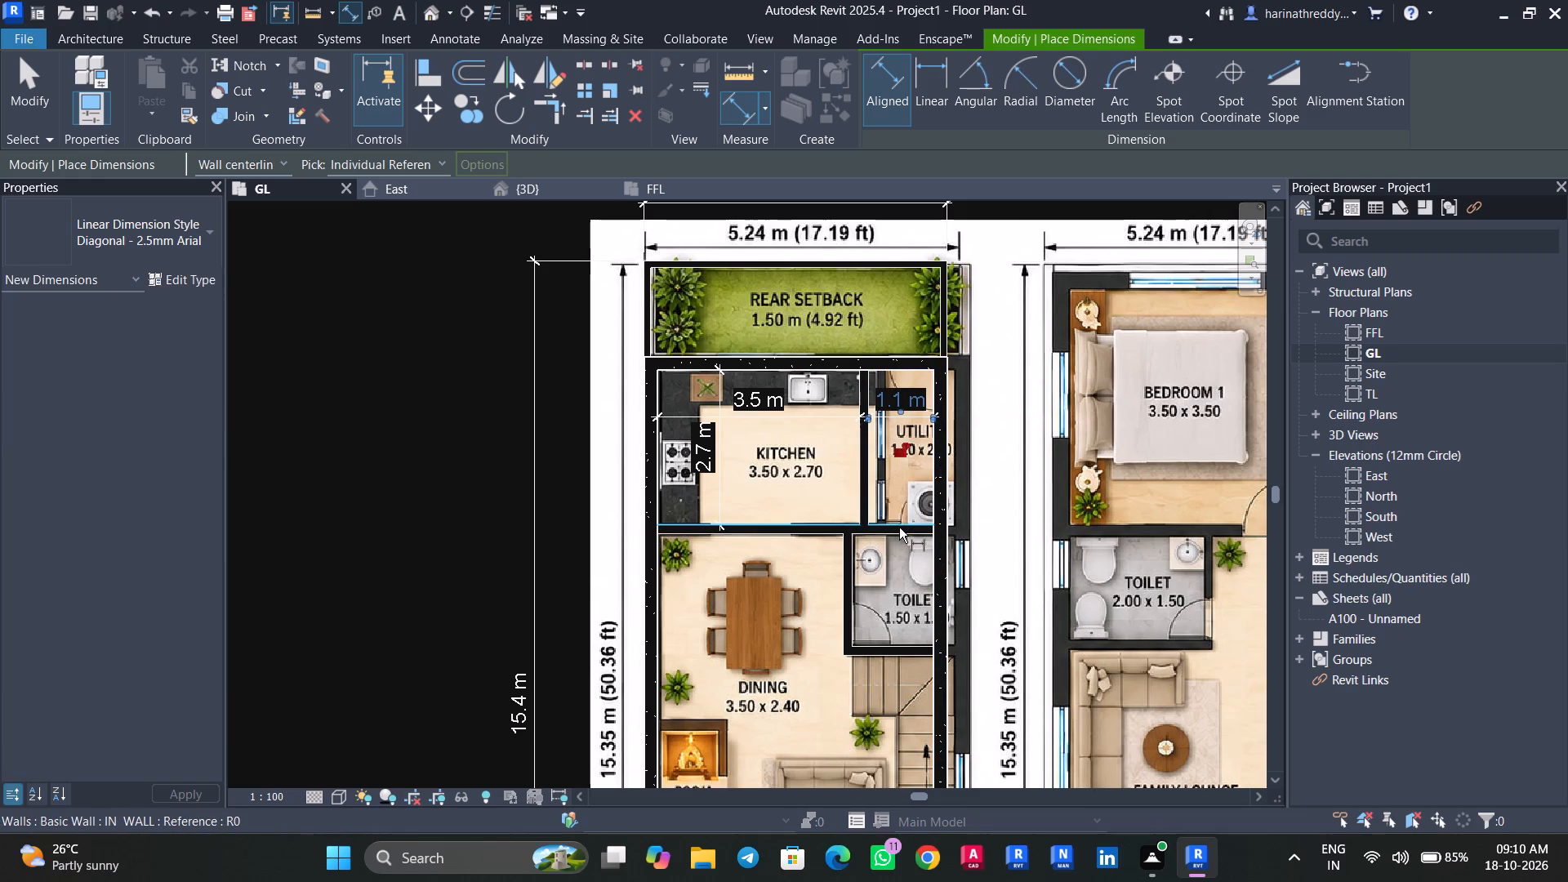
click(898, 528)
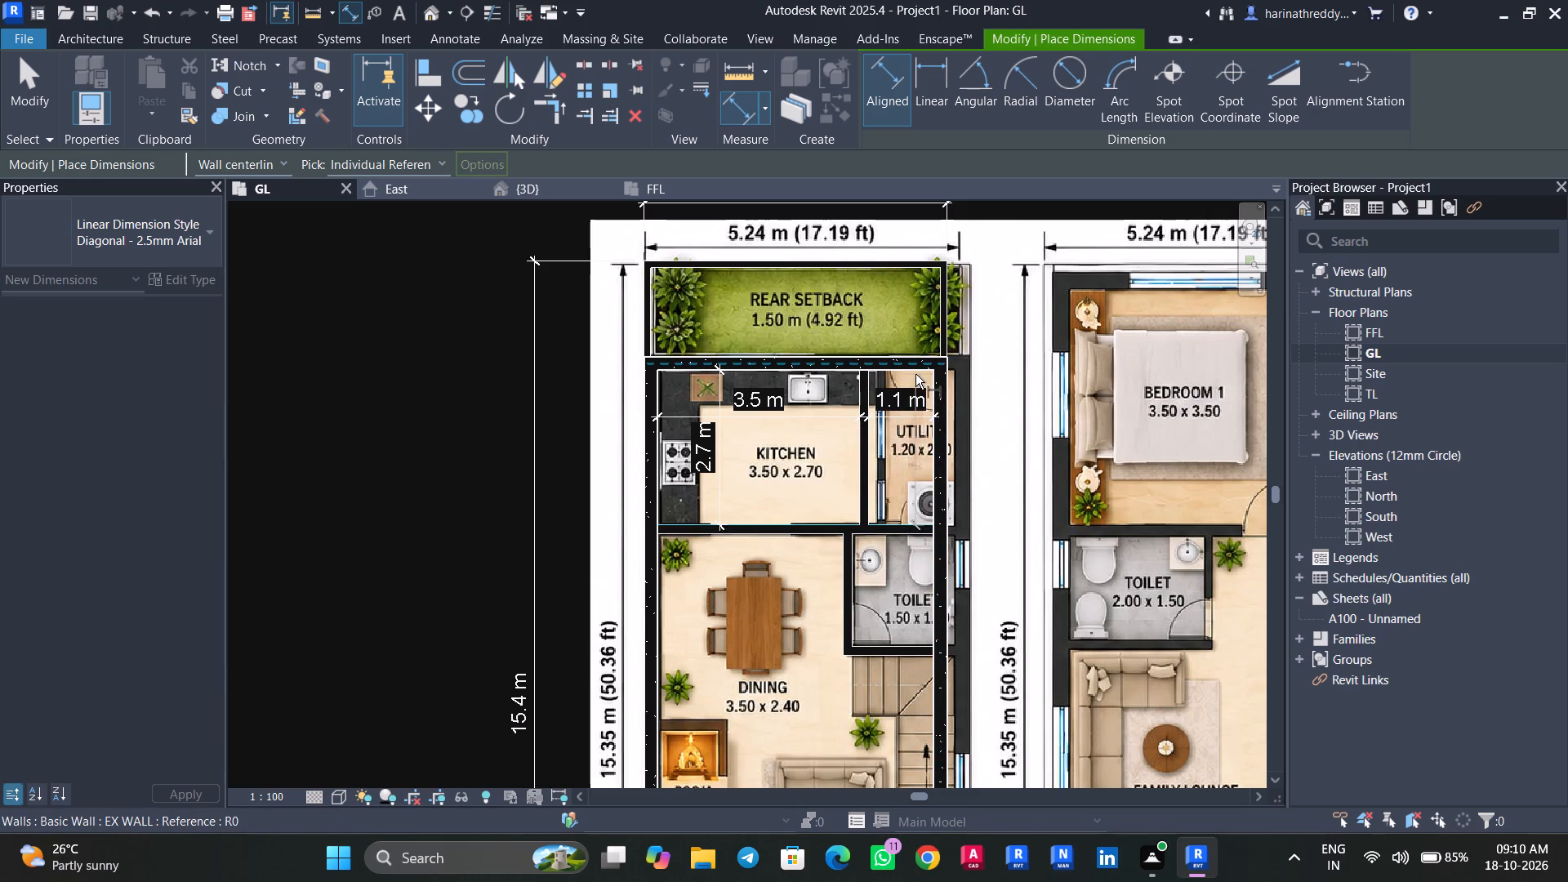
key(Tab)
click(915, 374)
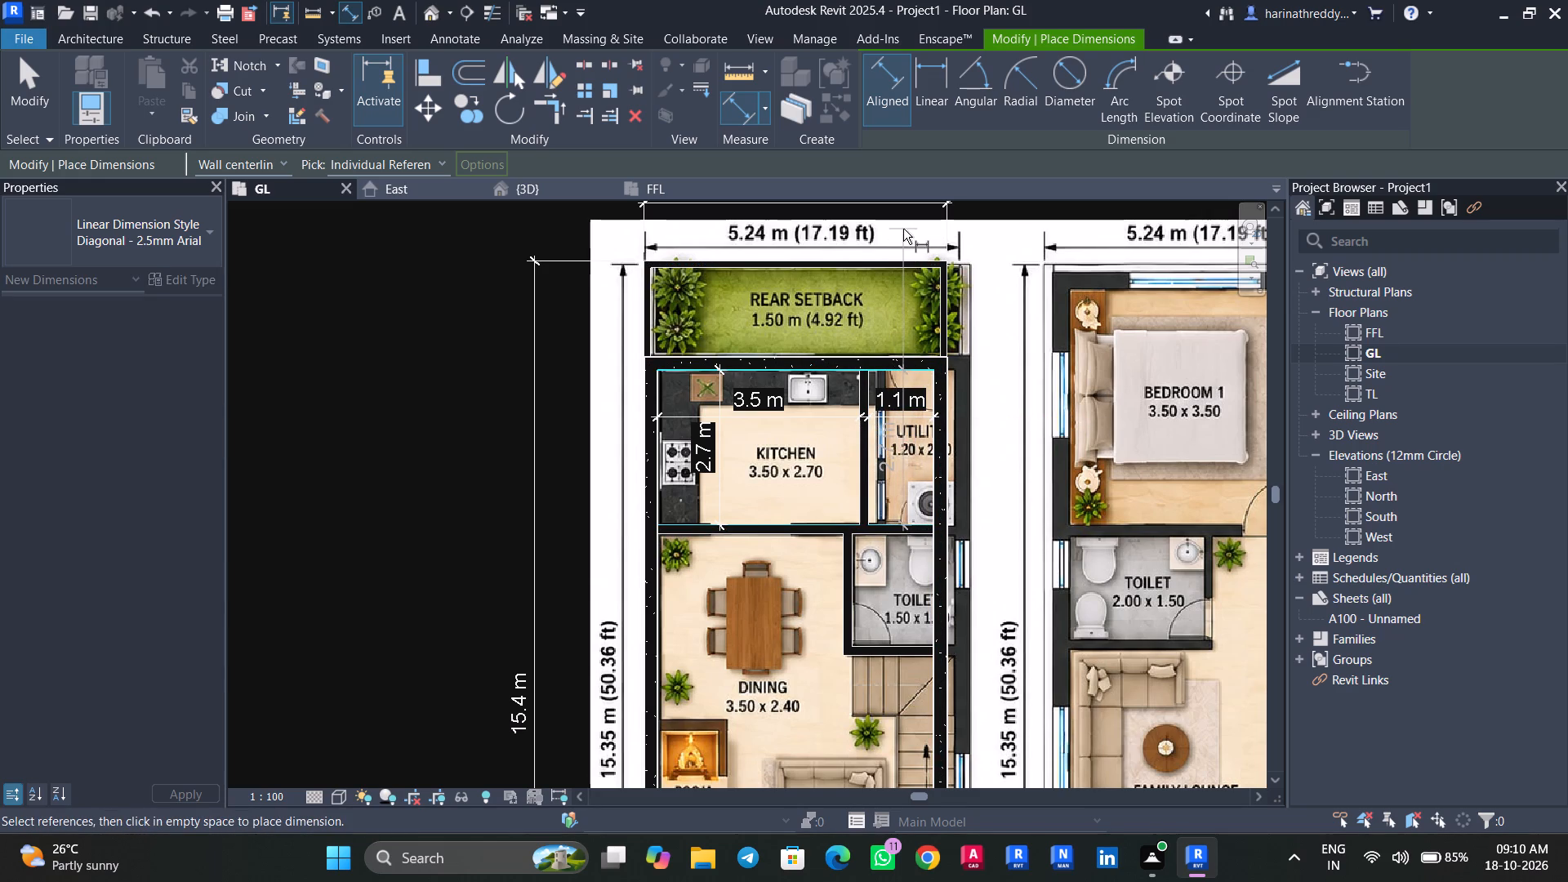
click(906, 226)
key(Escape)
key(Escape)
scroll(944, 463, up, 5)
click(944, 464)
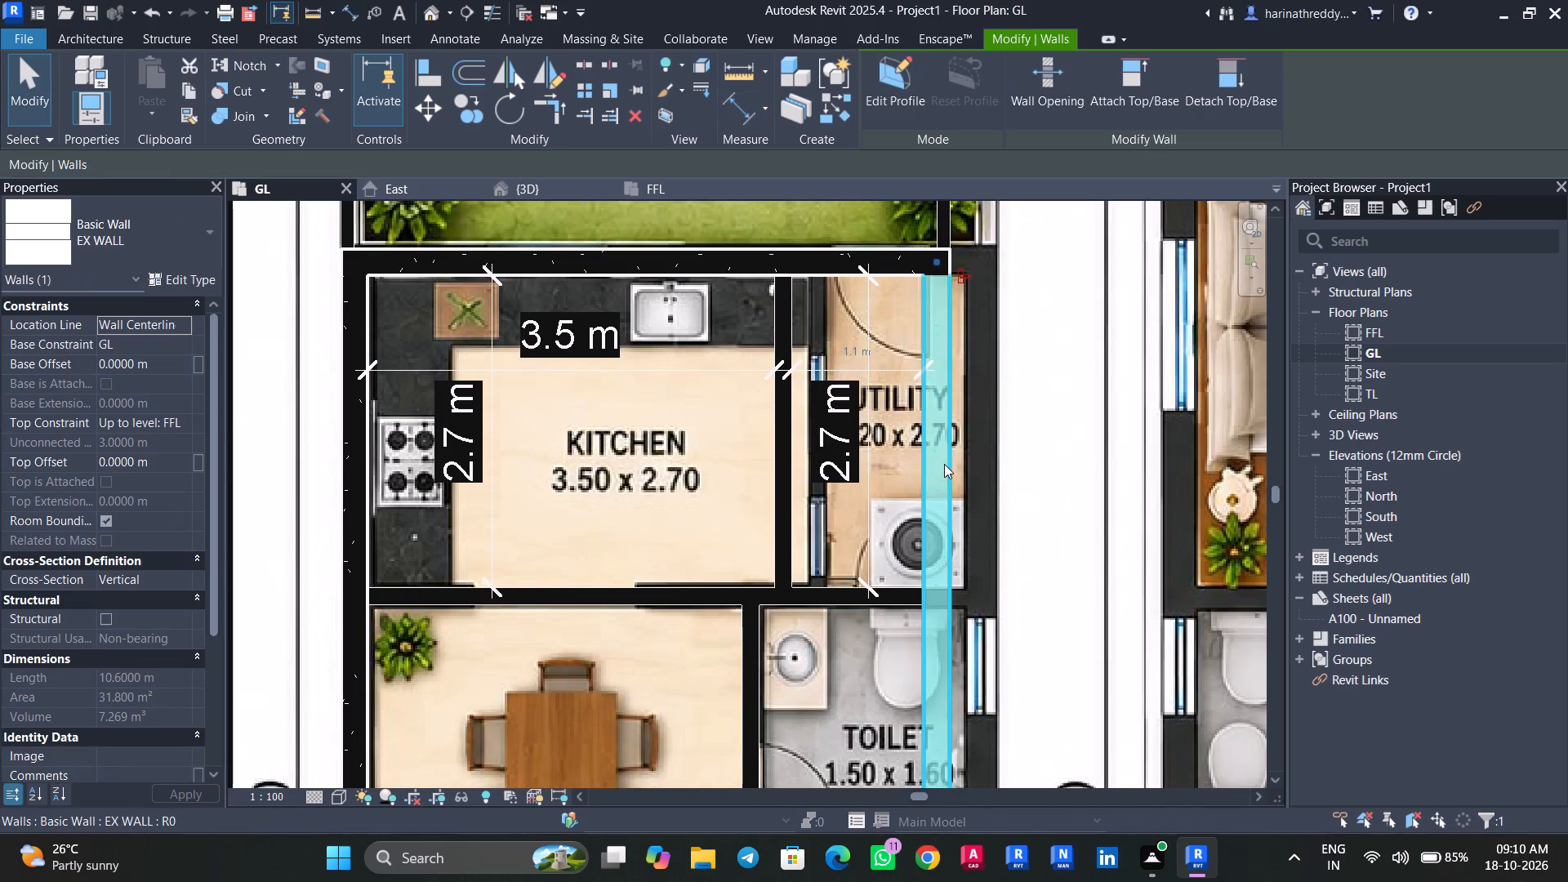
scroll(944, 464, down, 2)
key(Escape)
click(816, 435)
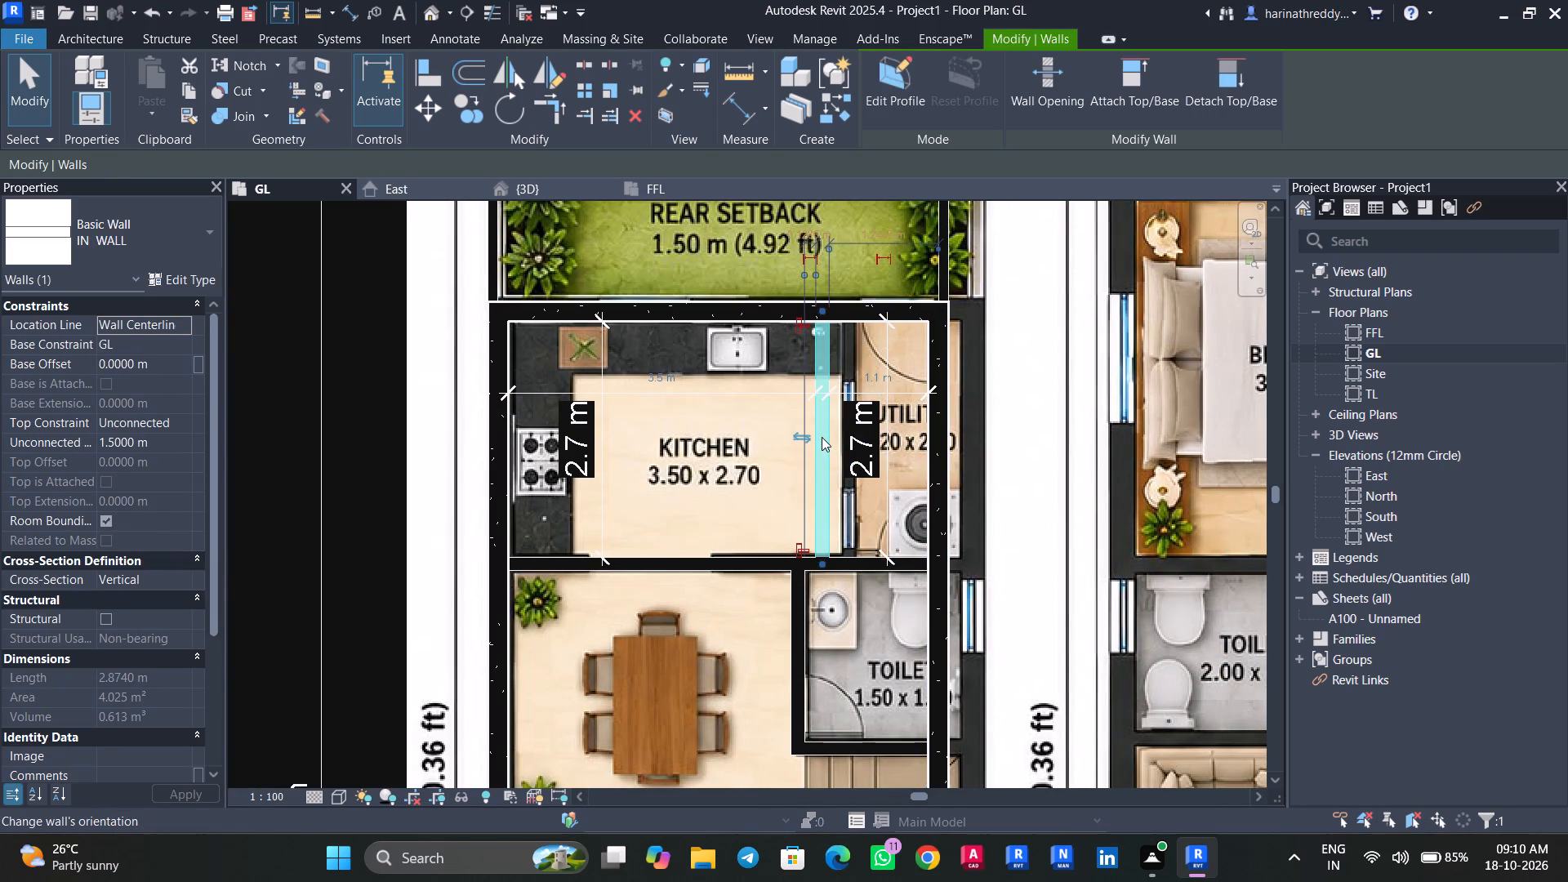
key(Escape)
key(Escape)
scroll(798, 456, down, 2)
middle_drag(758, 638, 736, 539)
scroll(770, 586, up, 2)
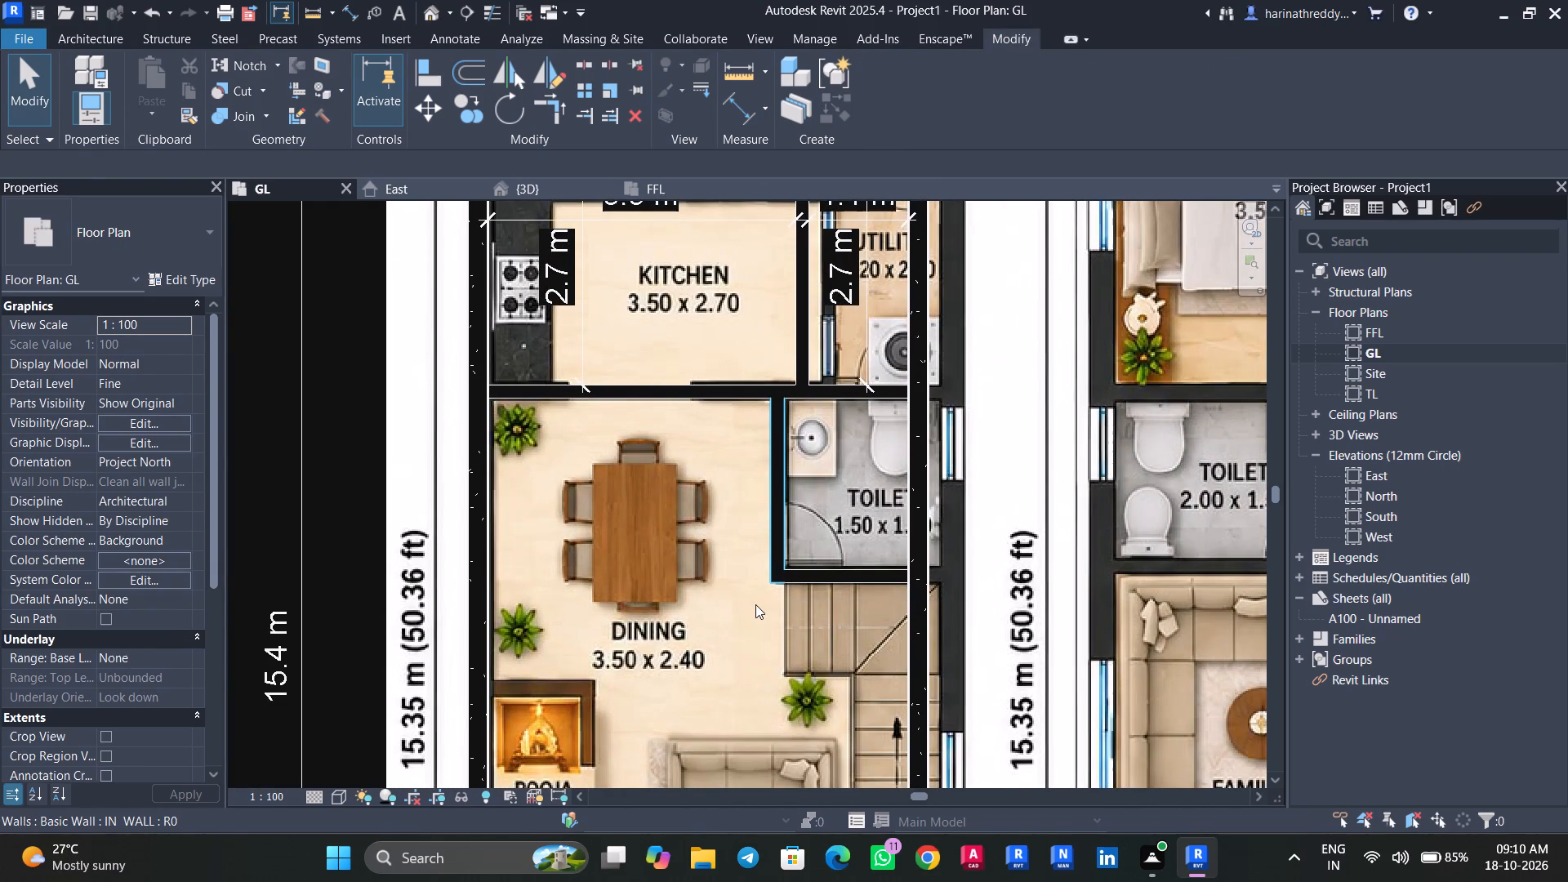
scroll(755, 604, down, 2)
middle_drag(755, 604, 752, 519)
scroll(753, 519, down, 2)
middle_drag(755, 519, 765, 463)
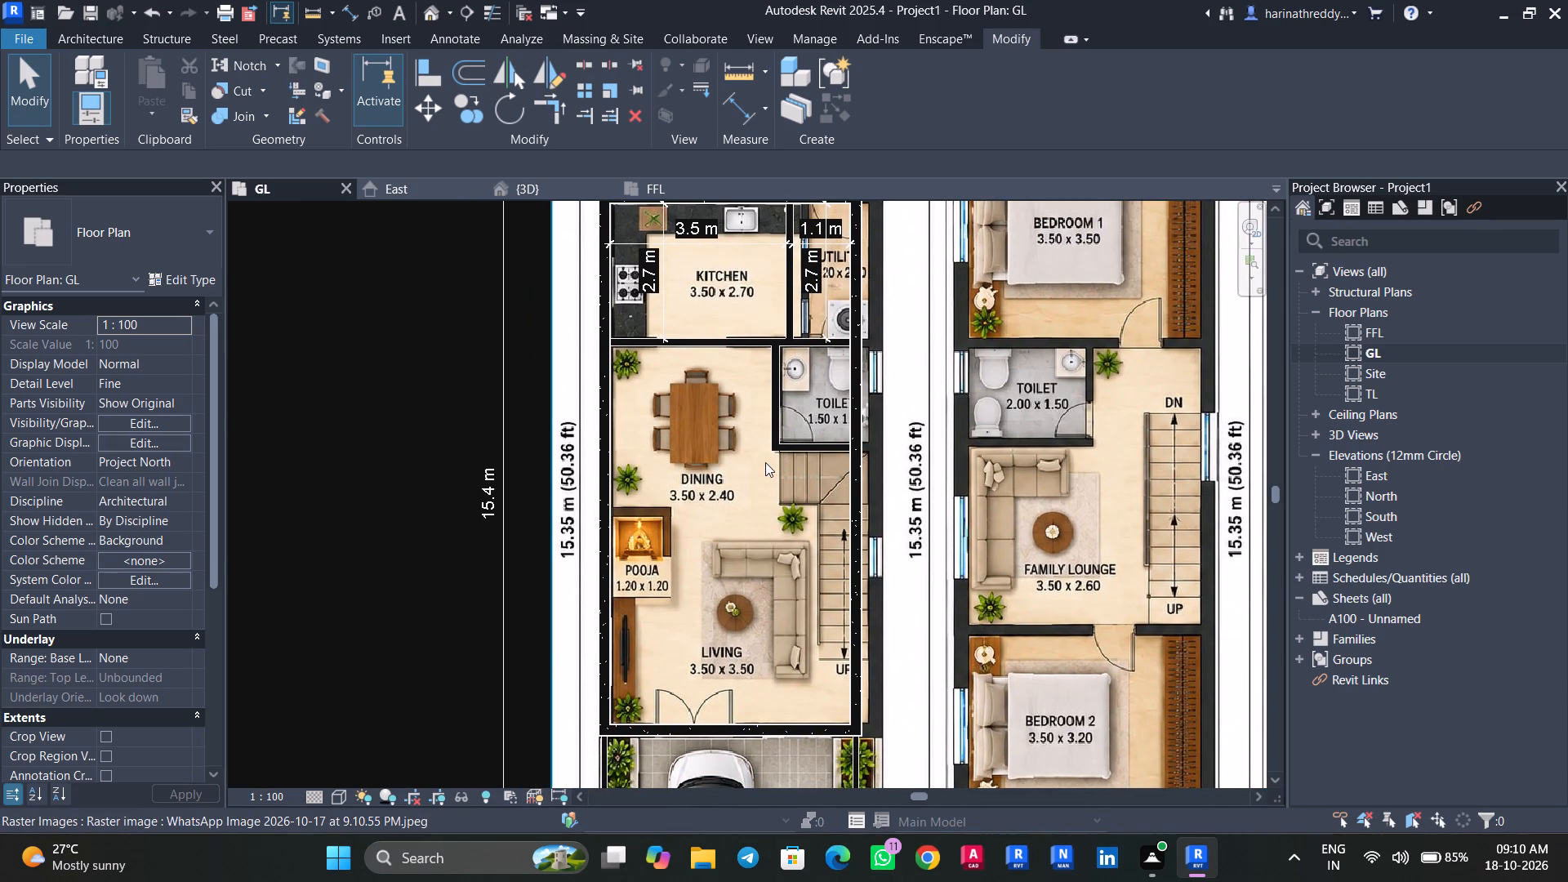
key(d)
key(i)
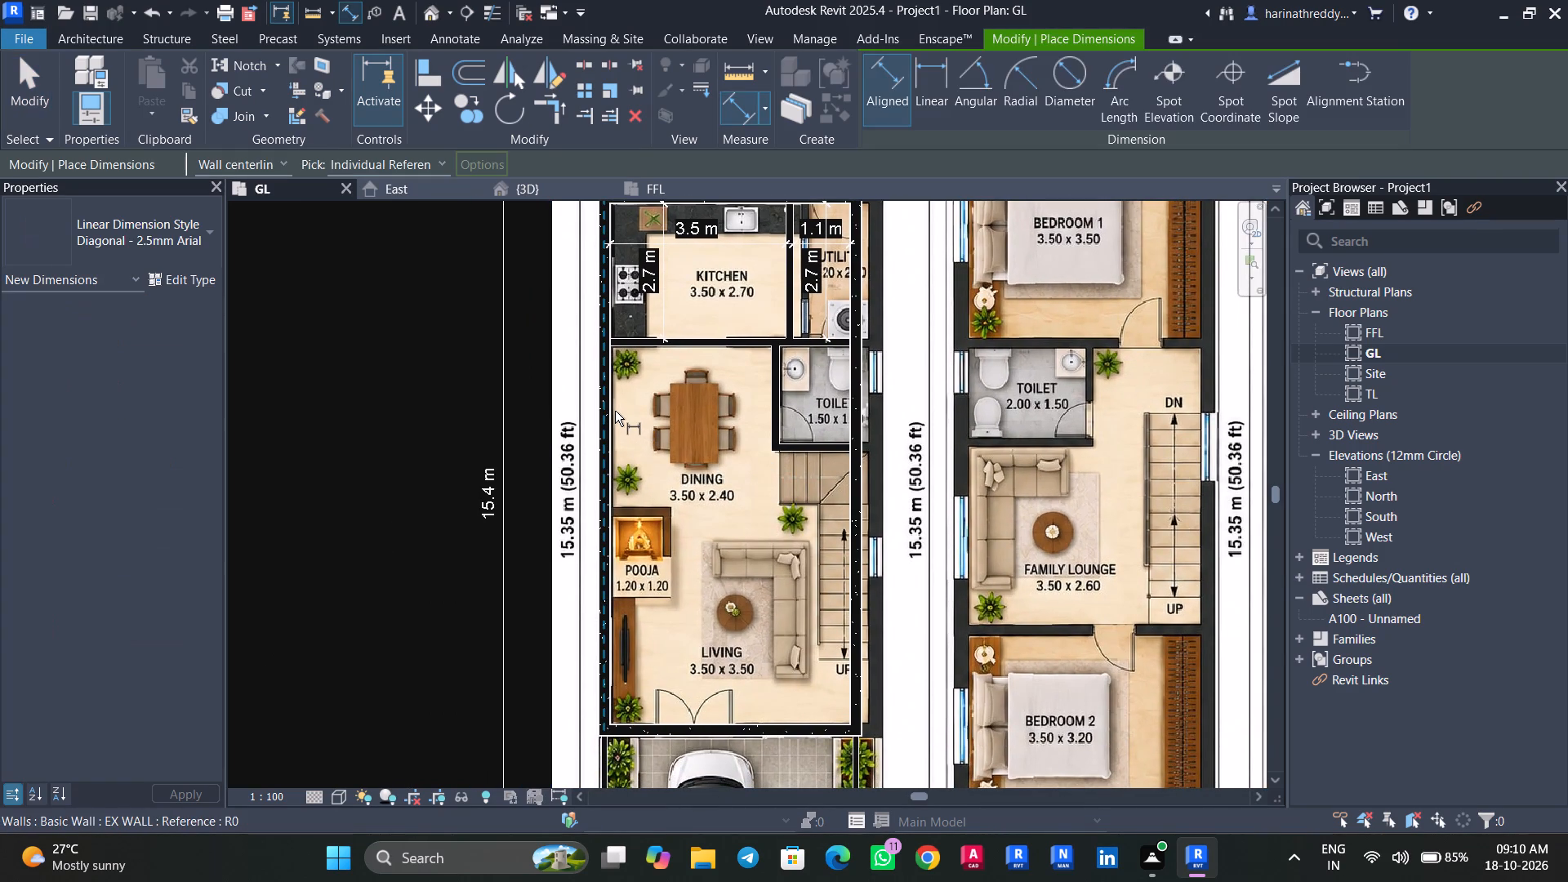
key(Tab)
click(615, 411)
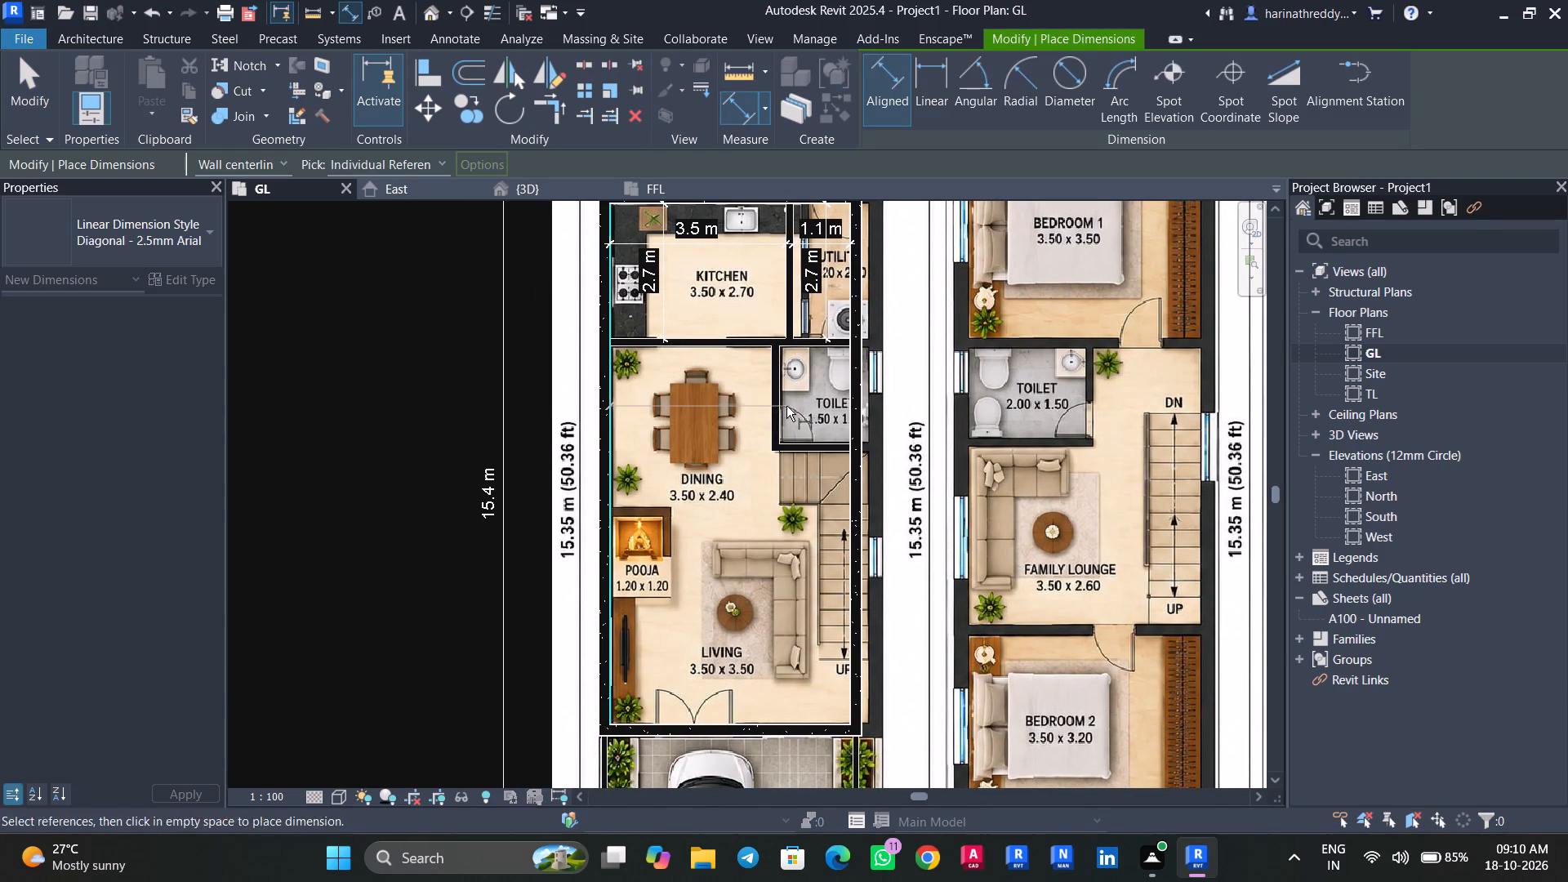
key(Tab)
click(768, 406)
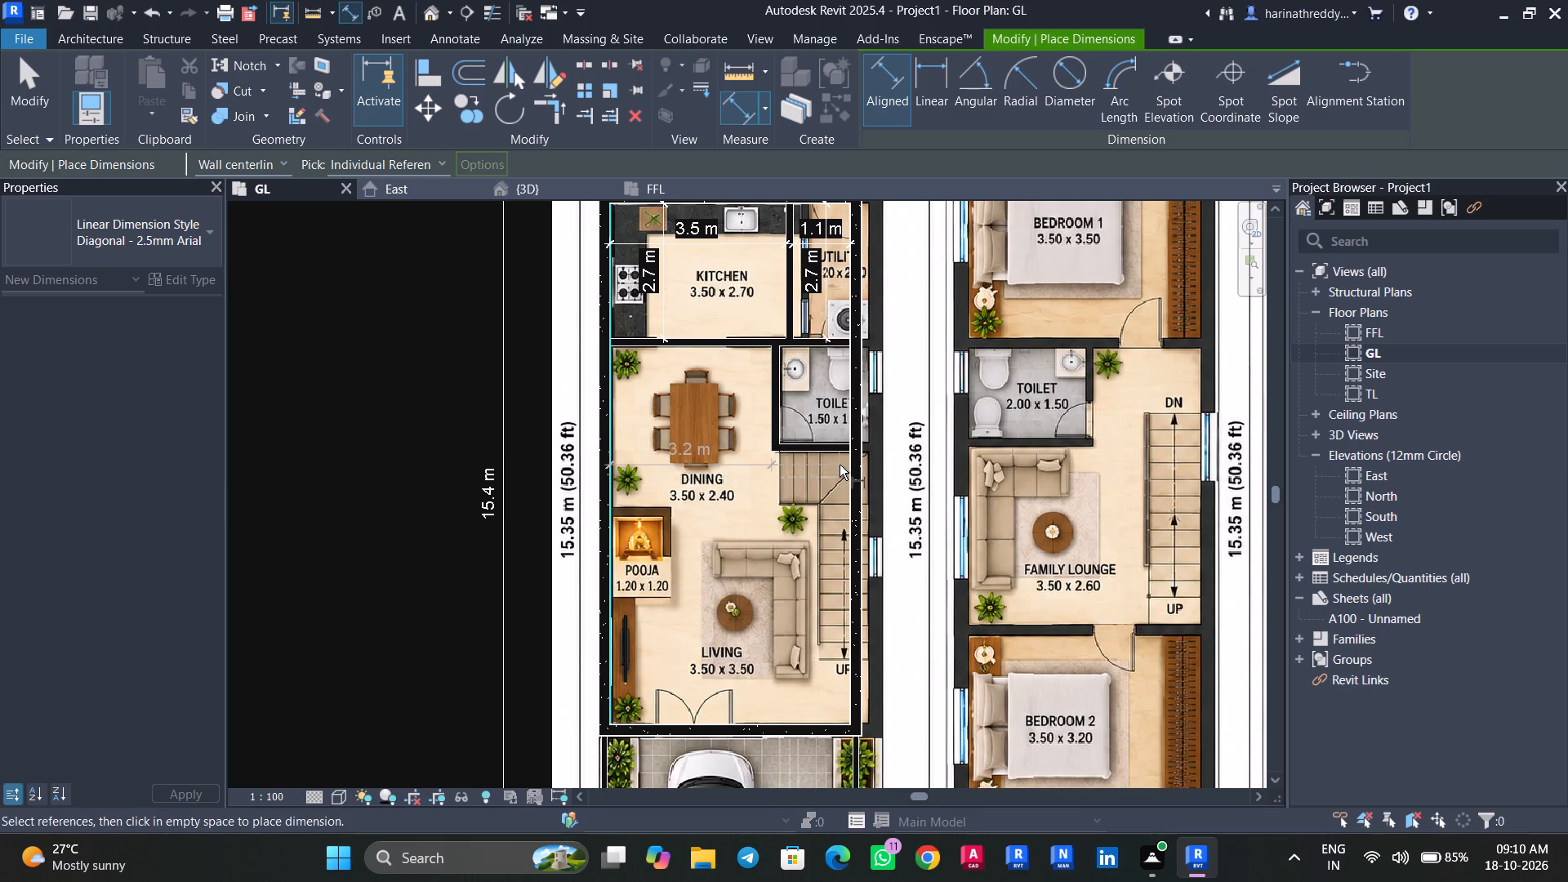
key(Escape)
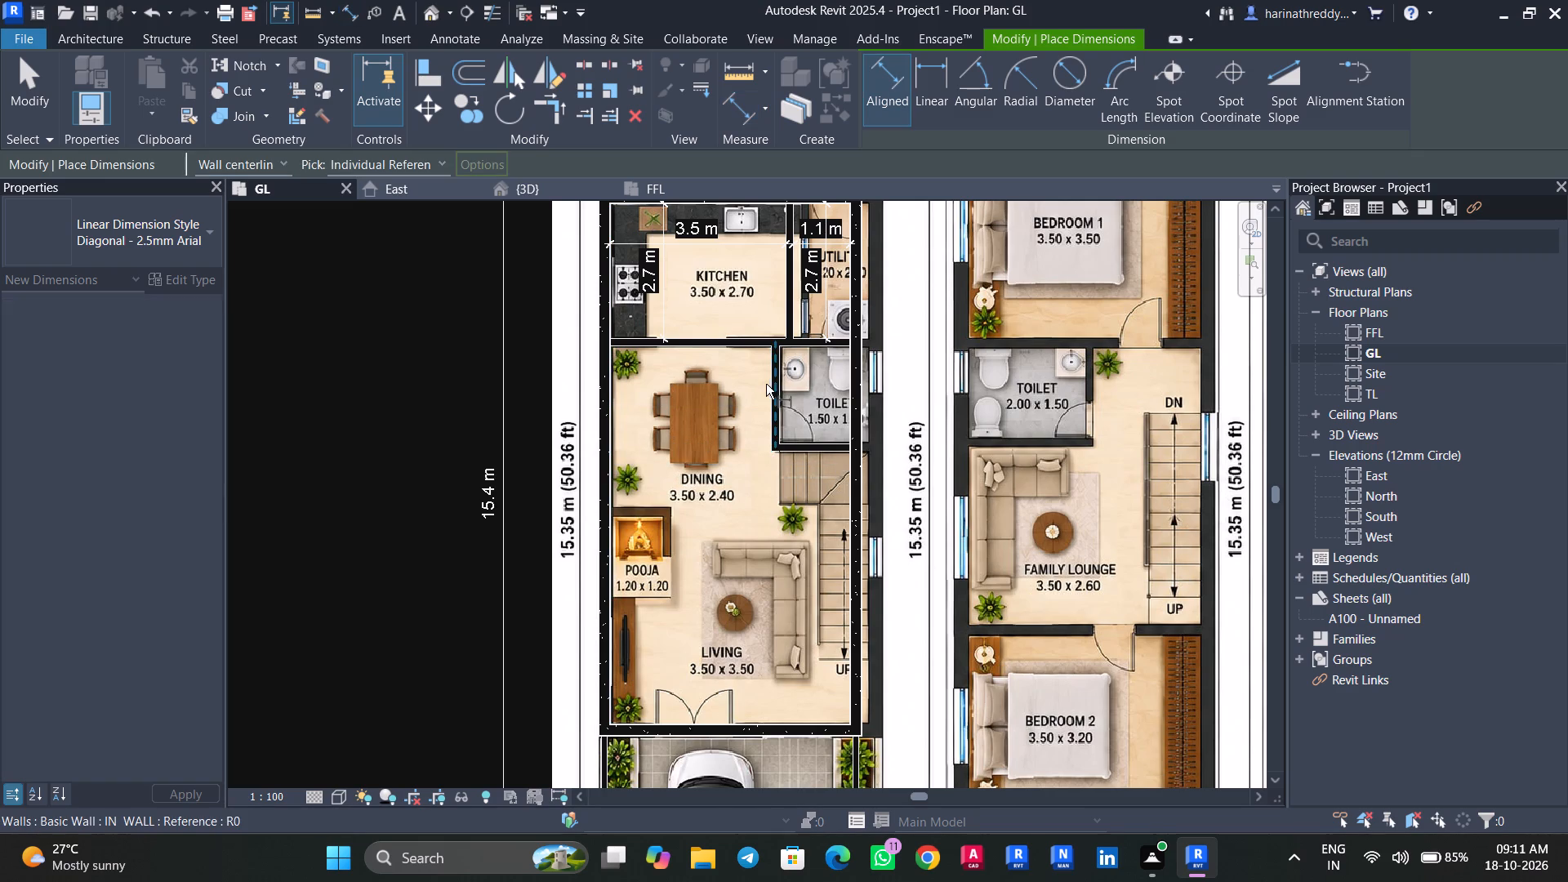
Dimension the toilet's clear width from the dining–toilet IN WALL's inner face to the side EX WALL's inner face, placing it over the stairs.
scroll(782, 397, up, 4)
key(Tab)
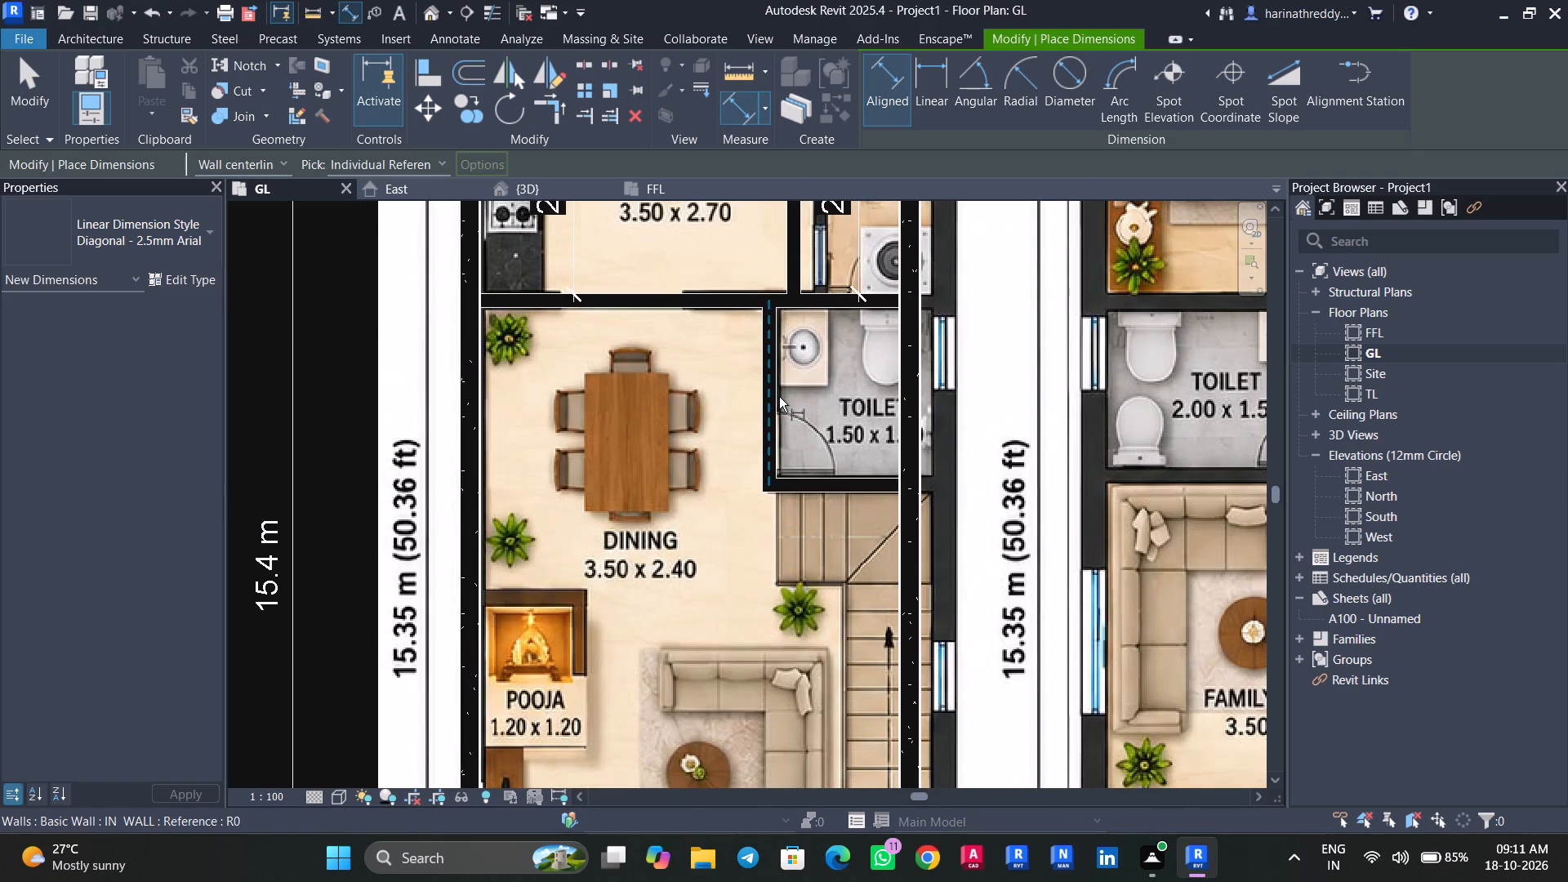
click(779, 397)
key(Tab)
click(900, 438)
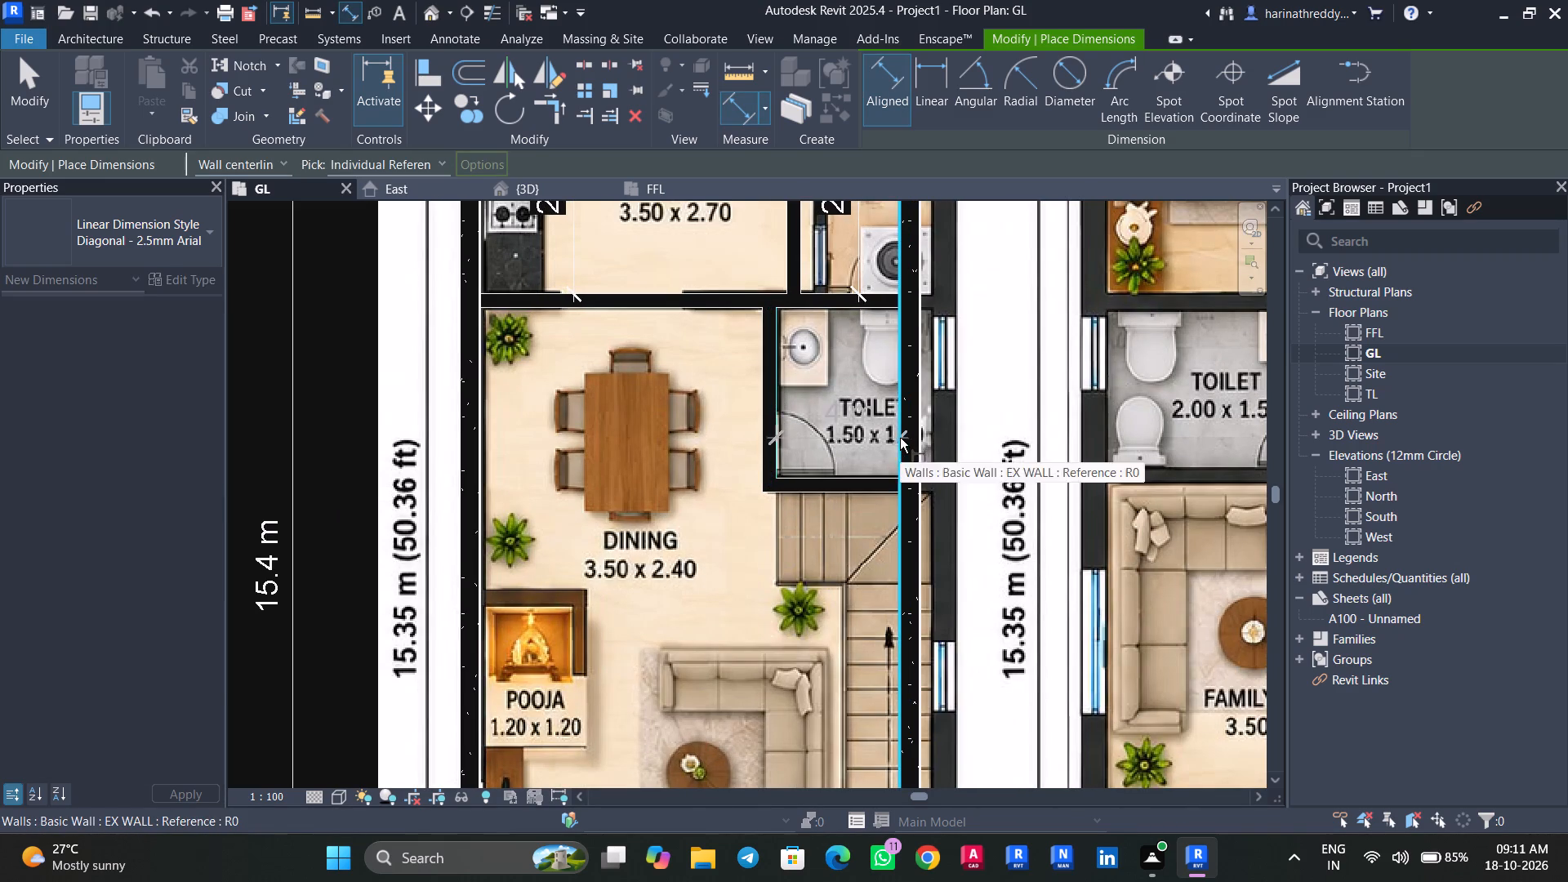
click(1015, 517)
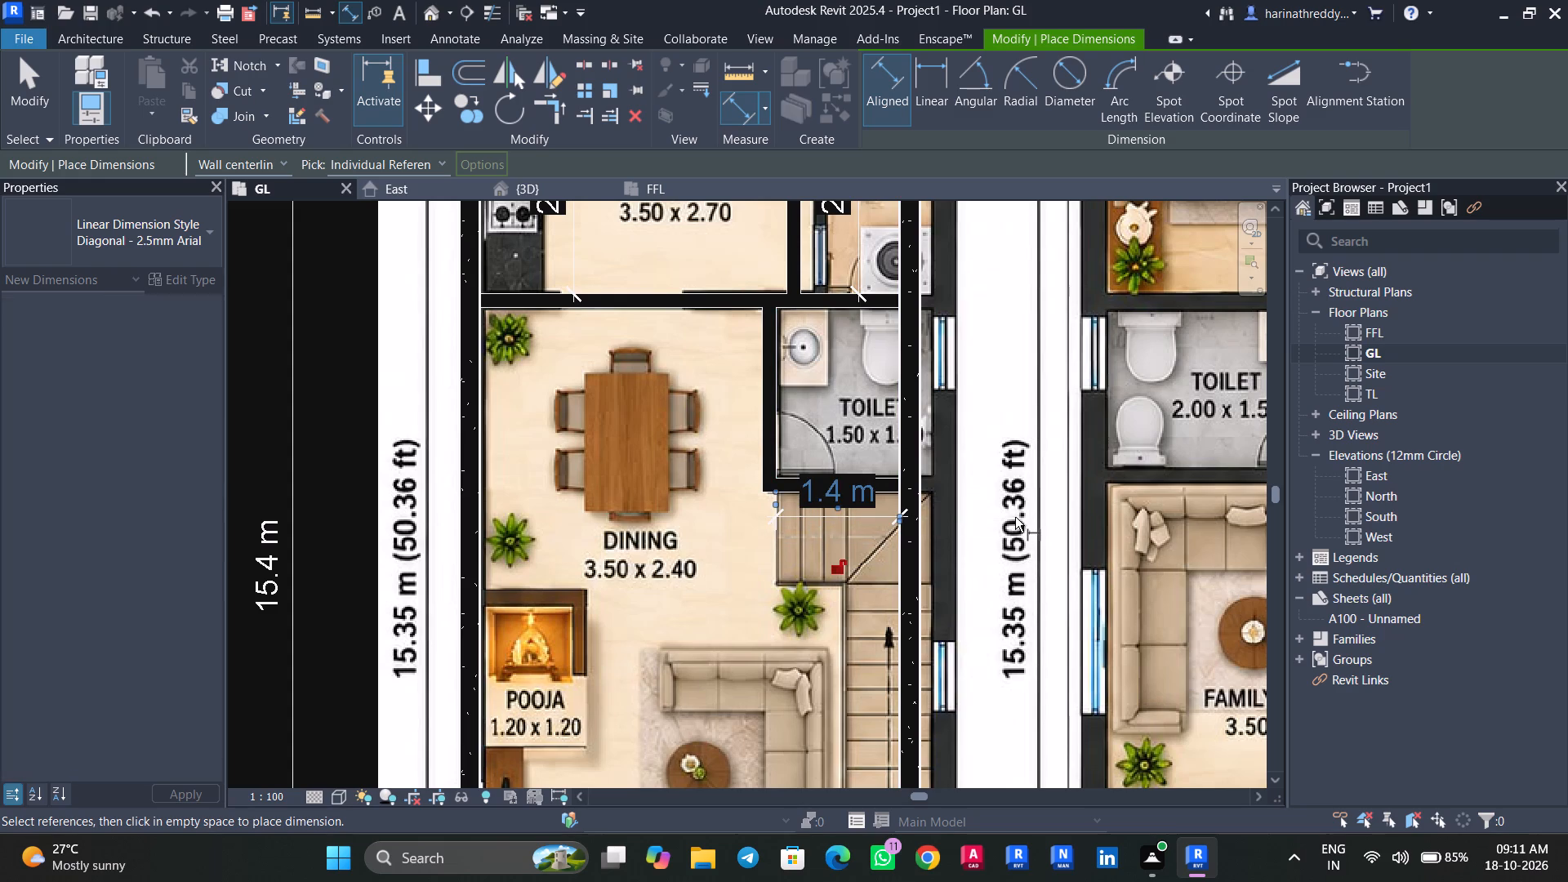
key(Escape)
key(Escape)
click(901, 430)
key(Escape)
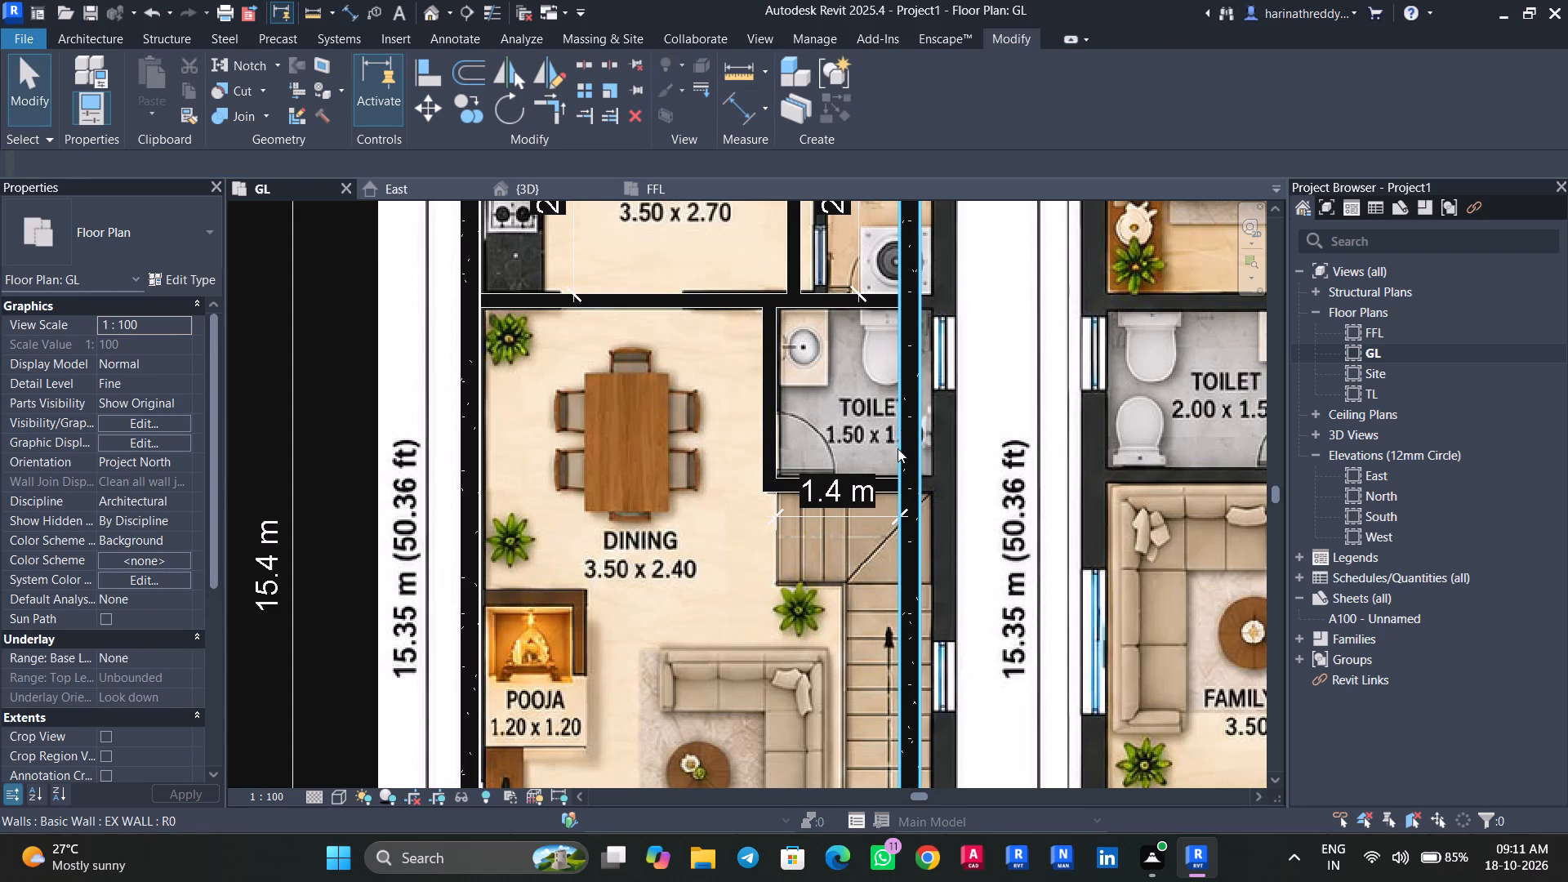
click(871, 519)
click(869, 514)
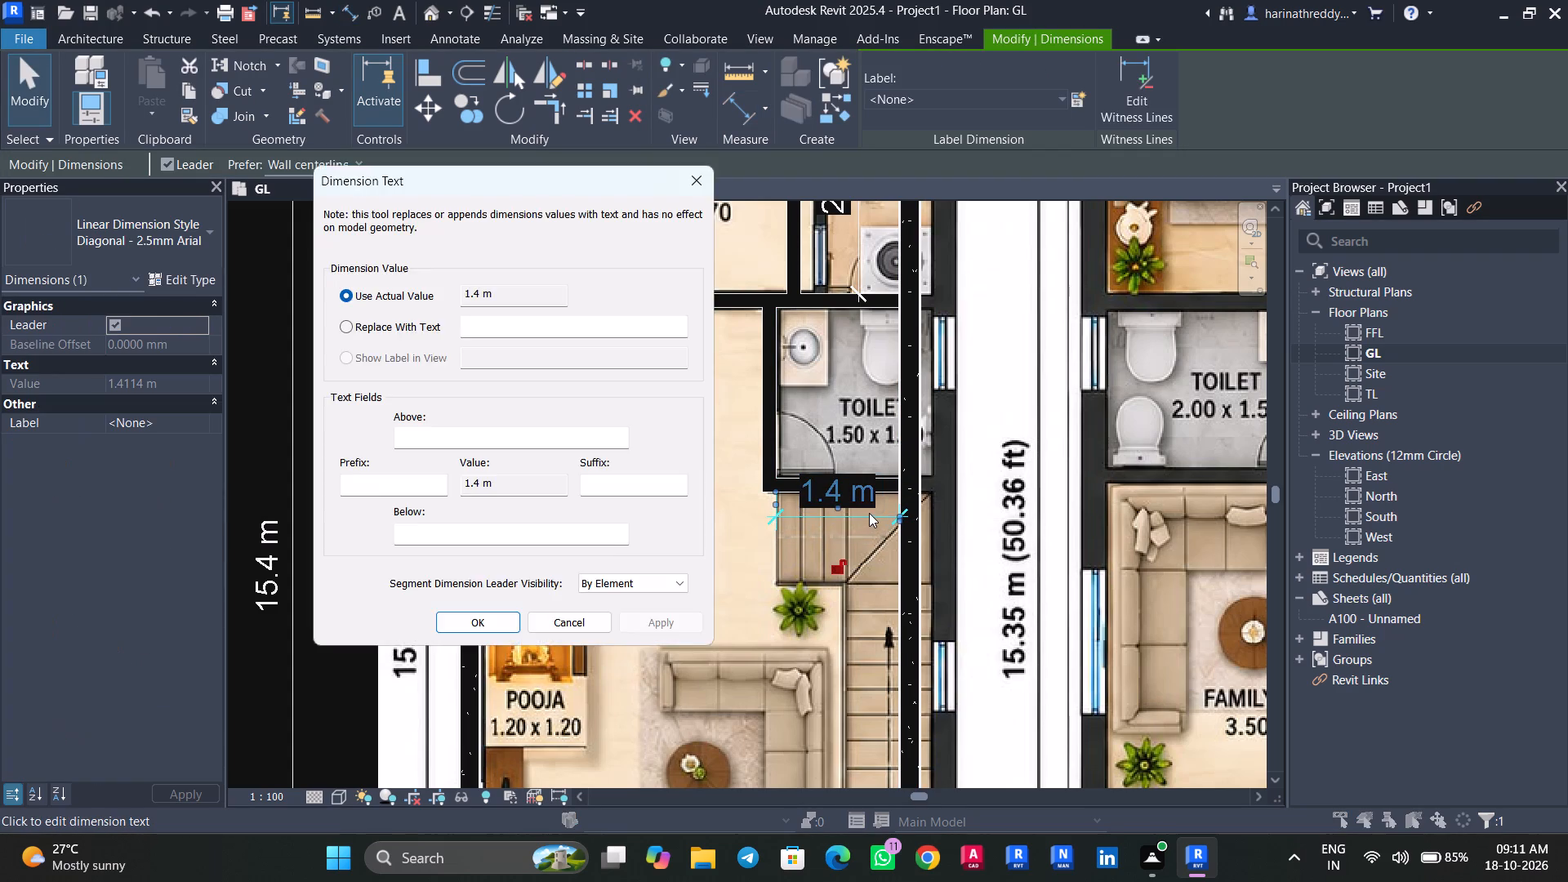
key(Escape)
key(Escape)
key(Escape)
Move the toilet's width dimension off the stairs to just inside the toilet, above its stair-side wall.
click(806, 518)
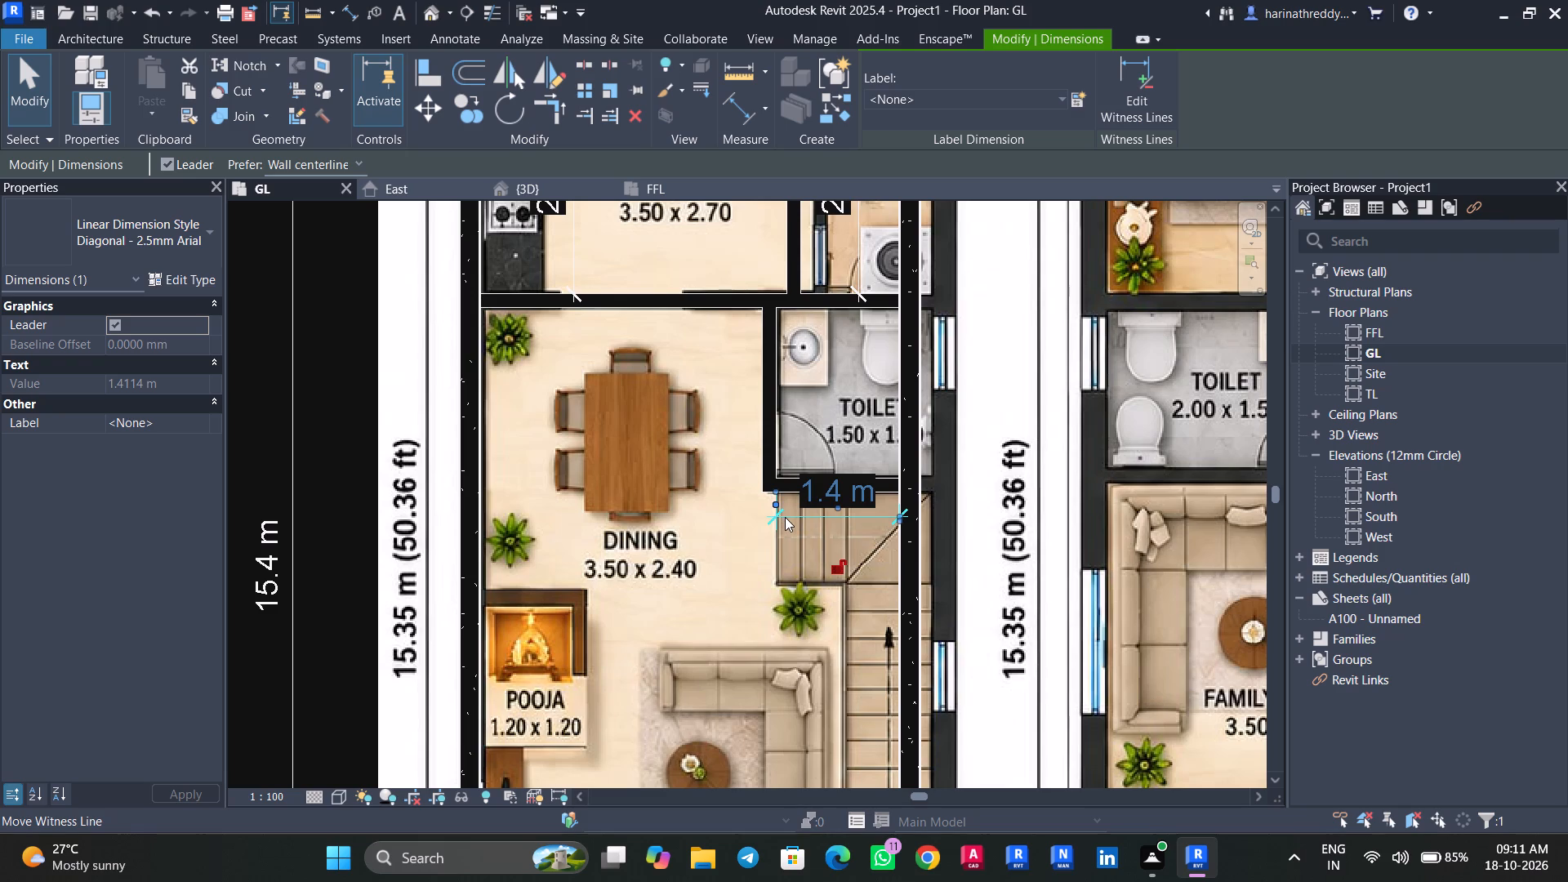
key(Up)
key(Up)
key(Up)
key(Up)
key(Up)
key(Up)
key(Up)
key(Up)
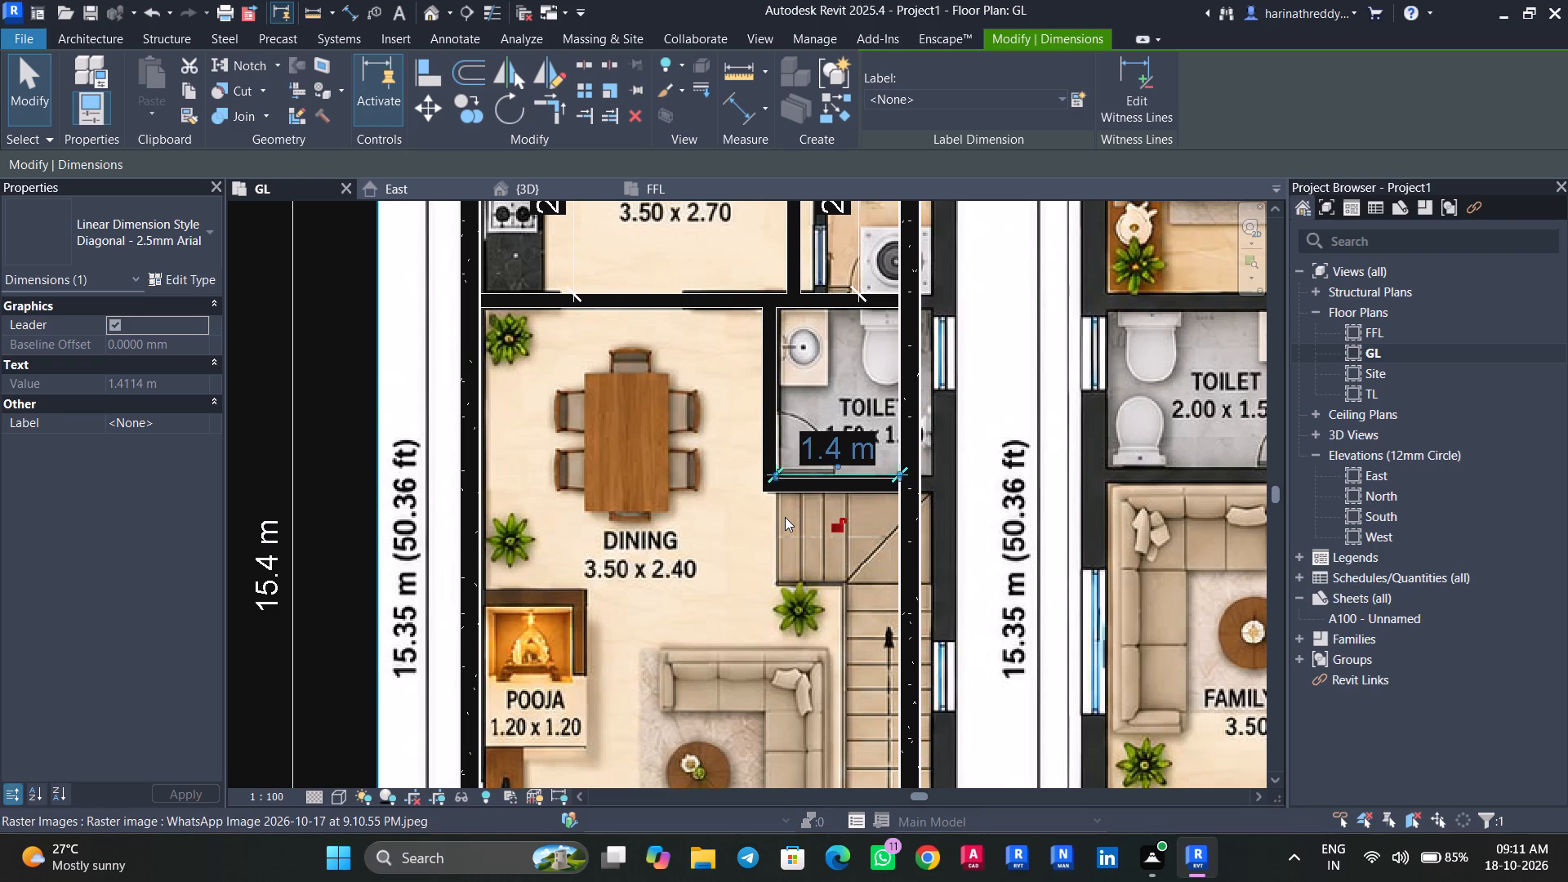
key(Up)
key(Up)
key(Up)
key(Up)
key(Down)
key(Down)
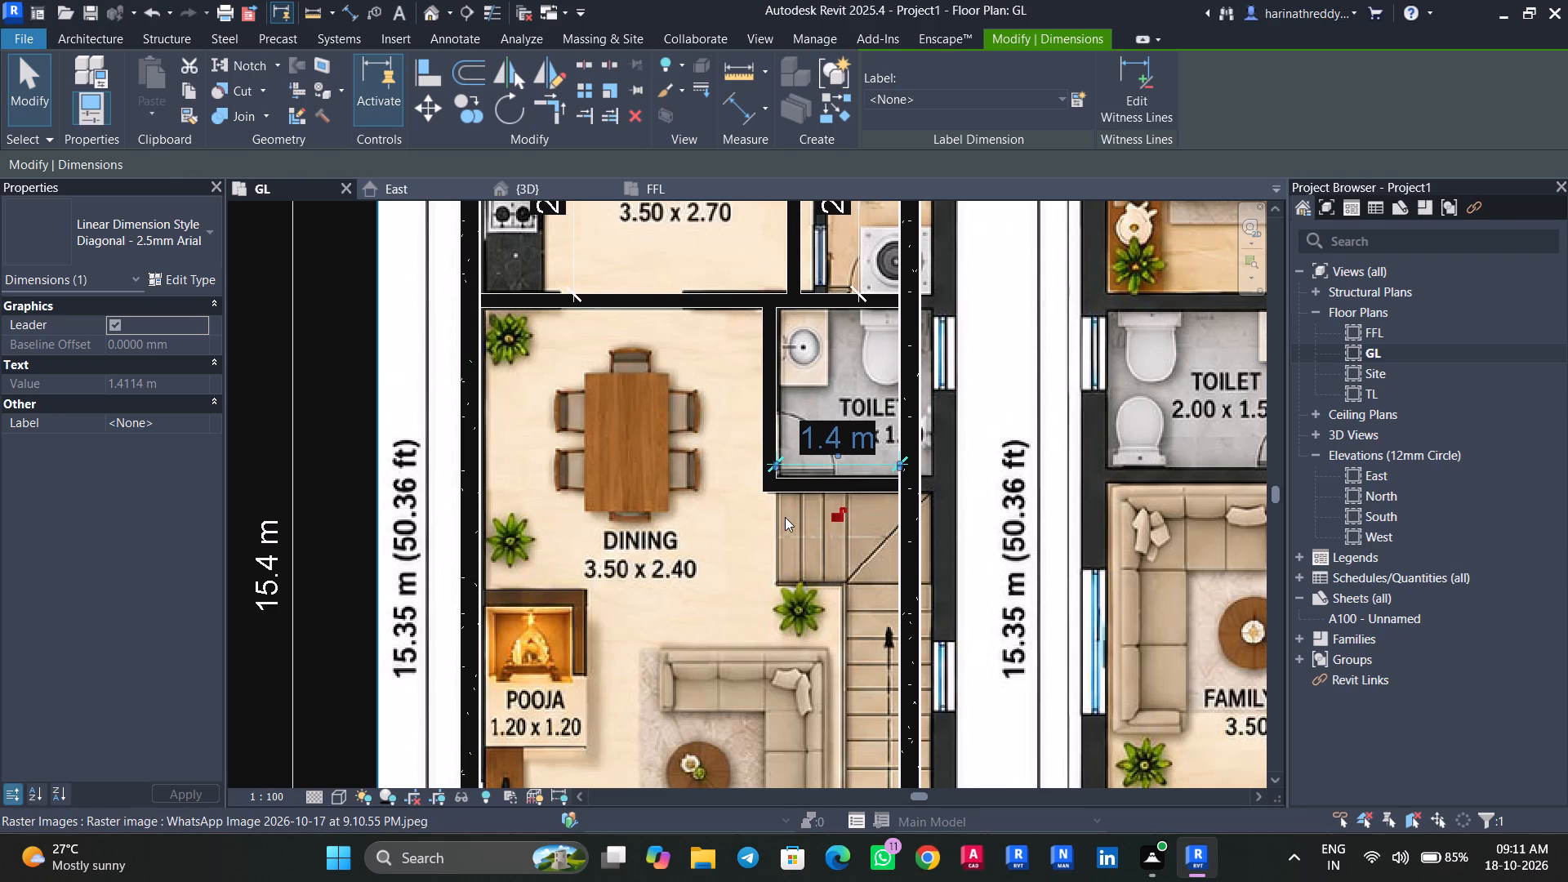
key(Escape)
key(Escape)
Dimension the toilet's clear depth between the inner faces of the stair-side IN WALL and the utility-side IN WALL.
key(d)
key(i)
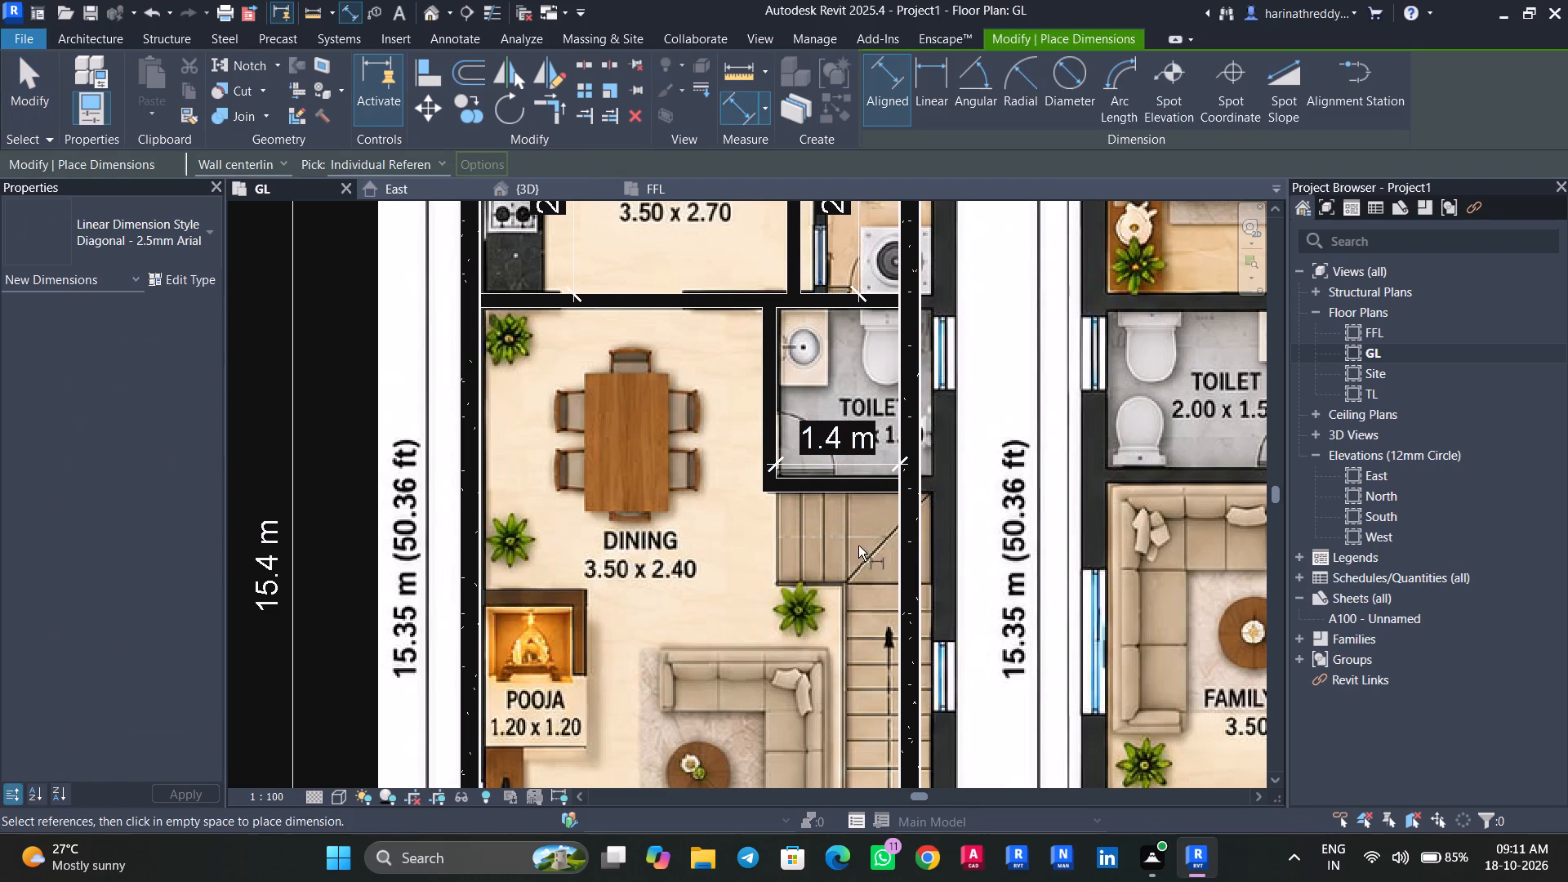
key(Tab)
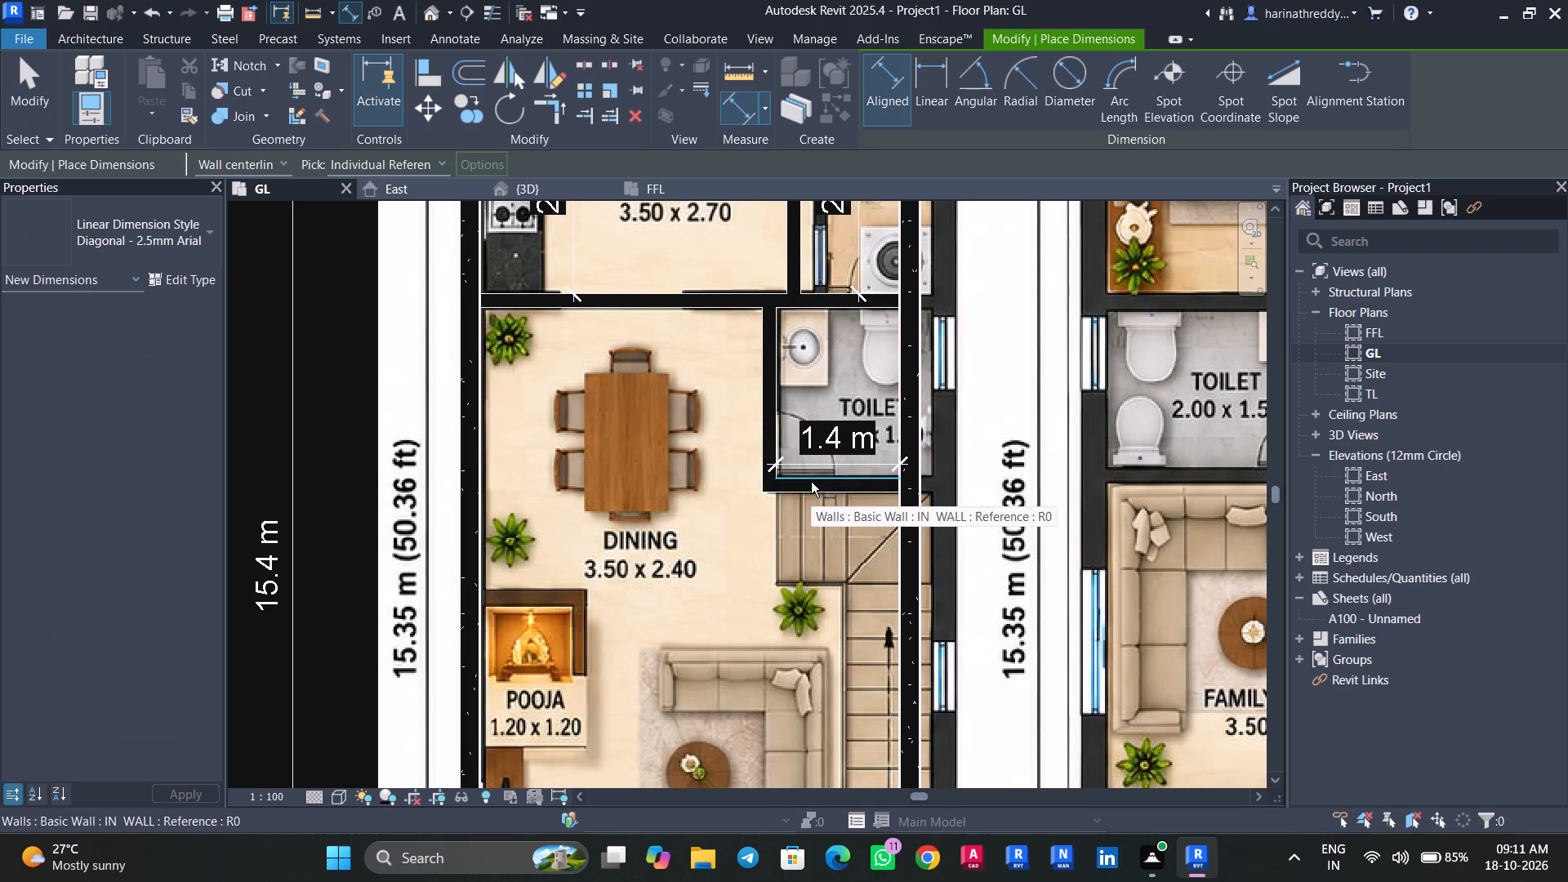
click(811, 482)
key(Tab)
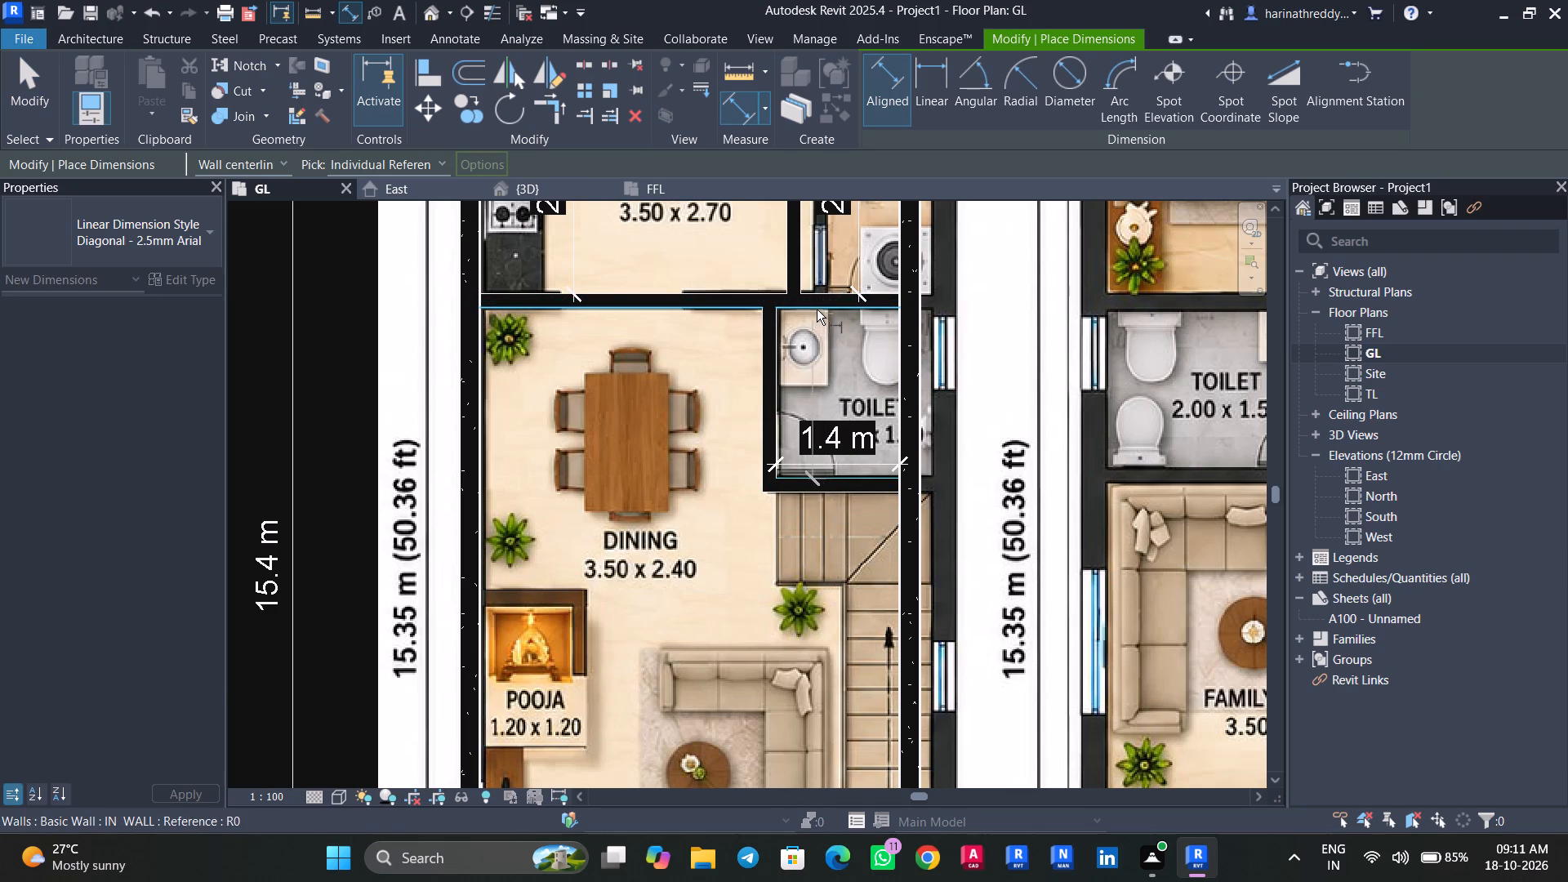
click(817, 310)
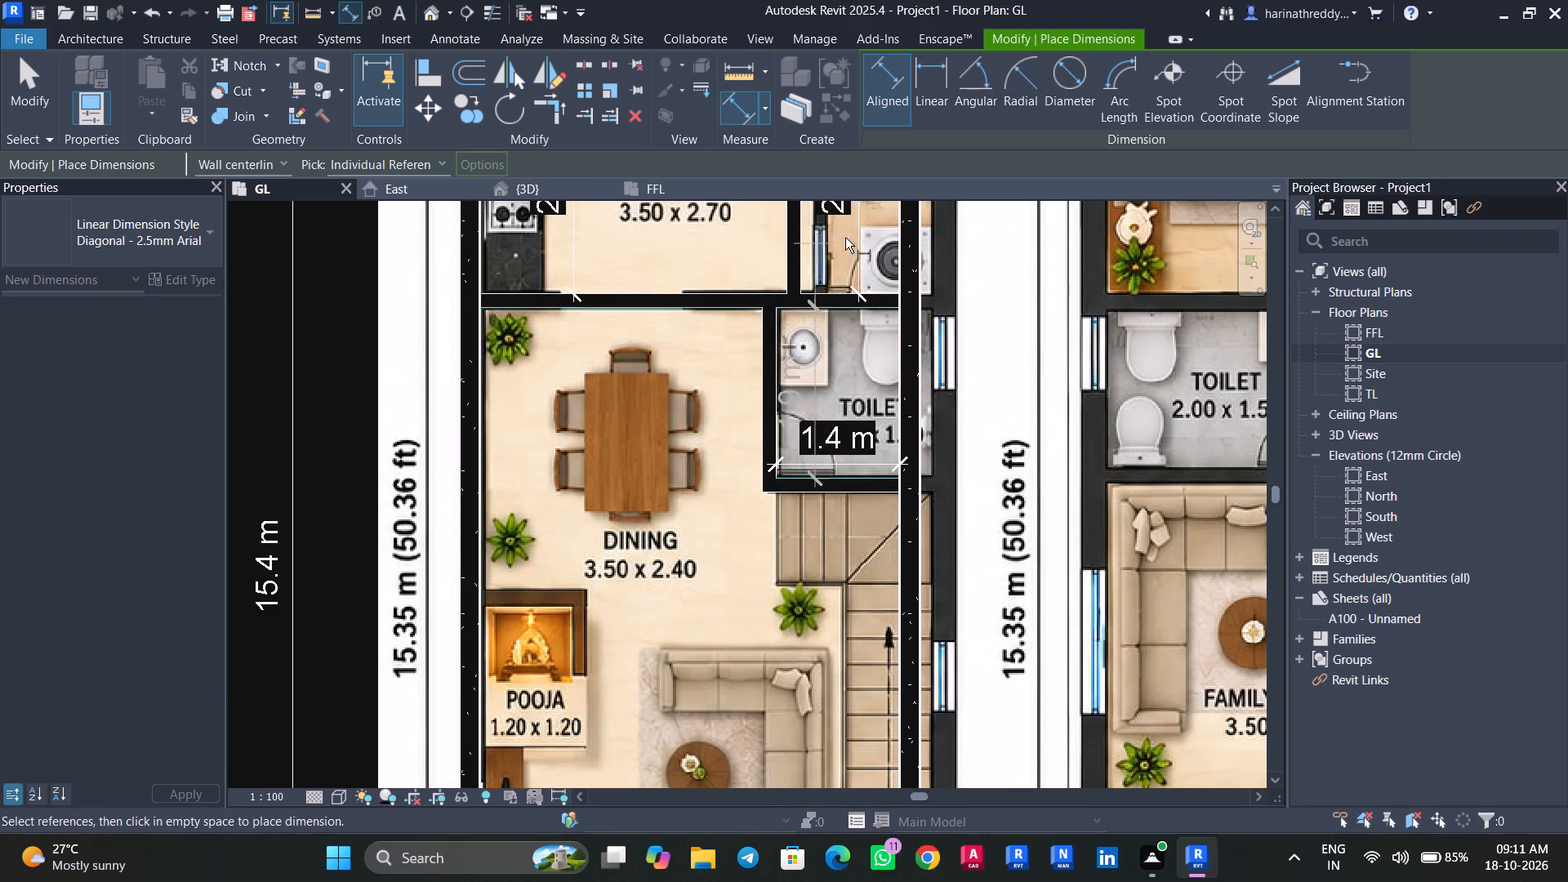
click(862, 232)
key(Escape)
key(Escape)
key(Escape)
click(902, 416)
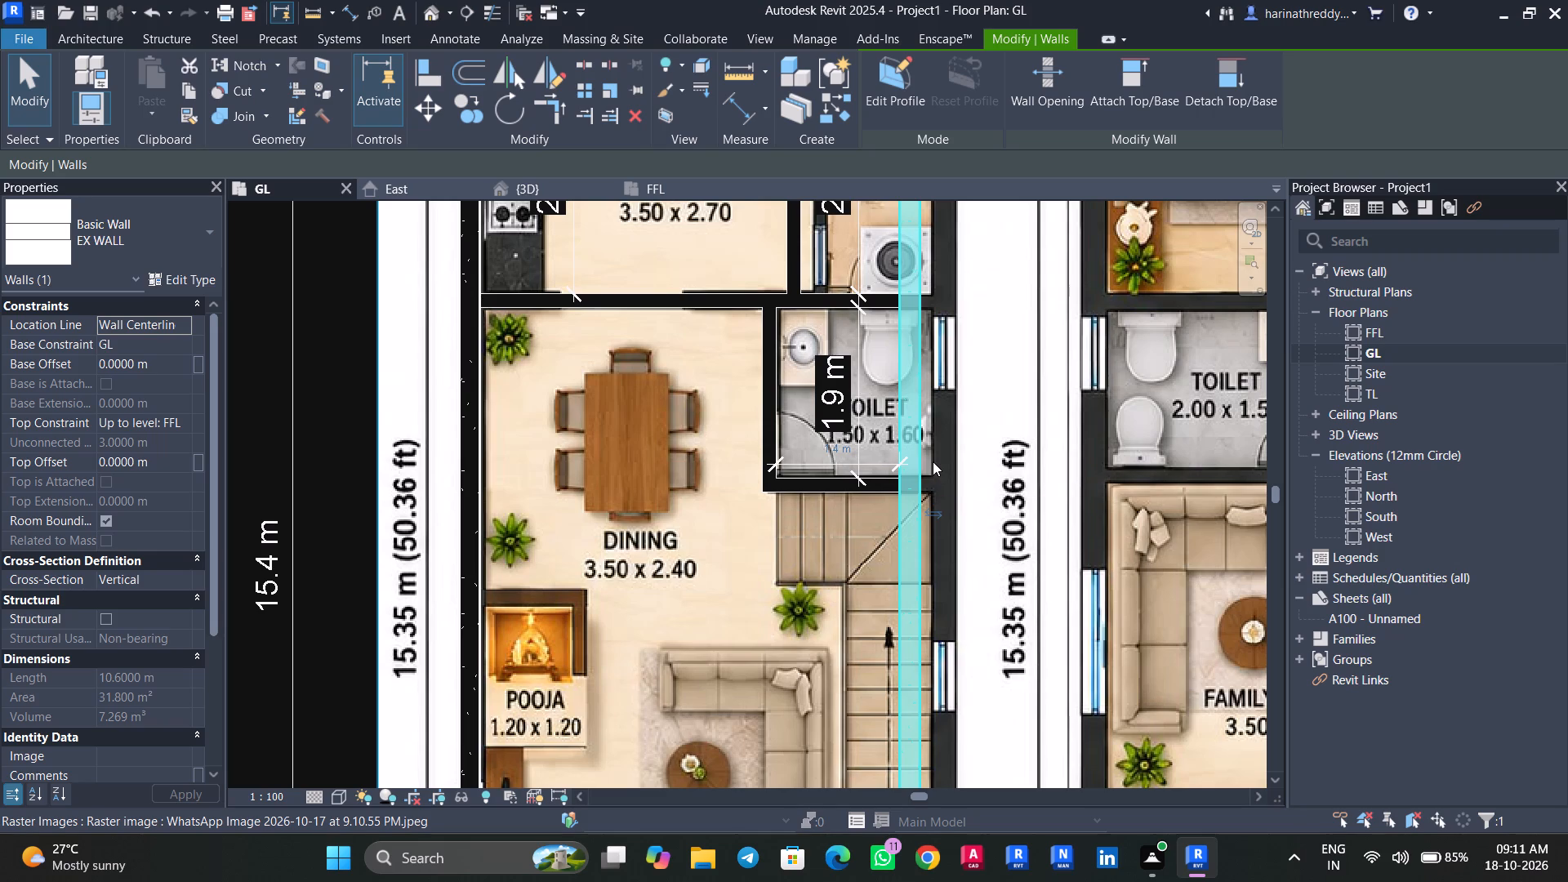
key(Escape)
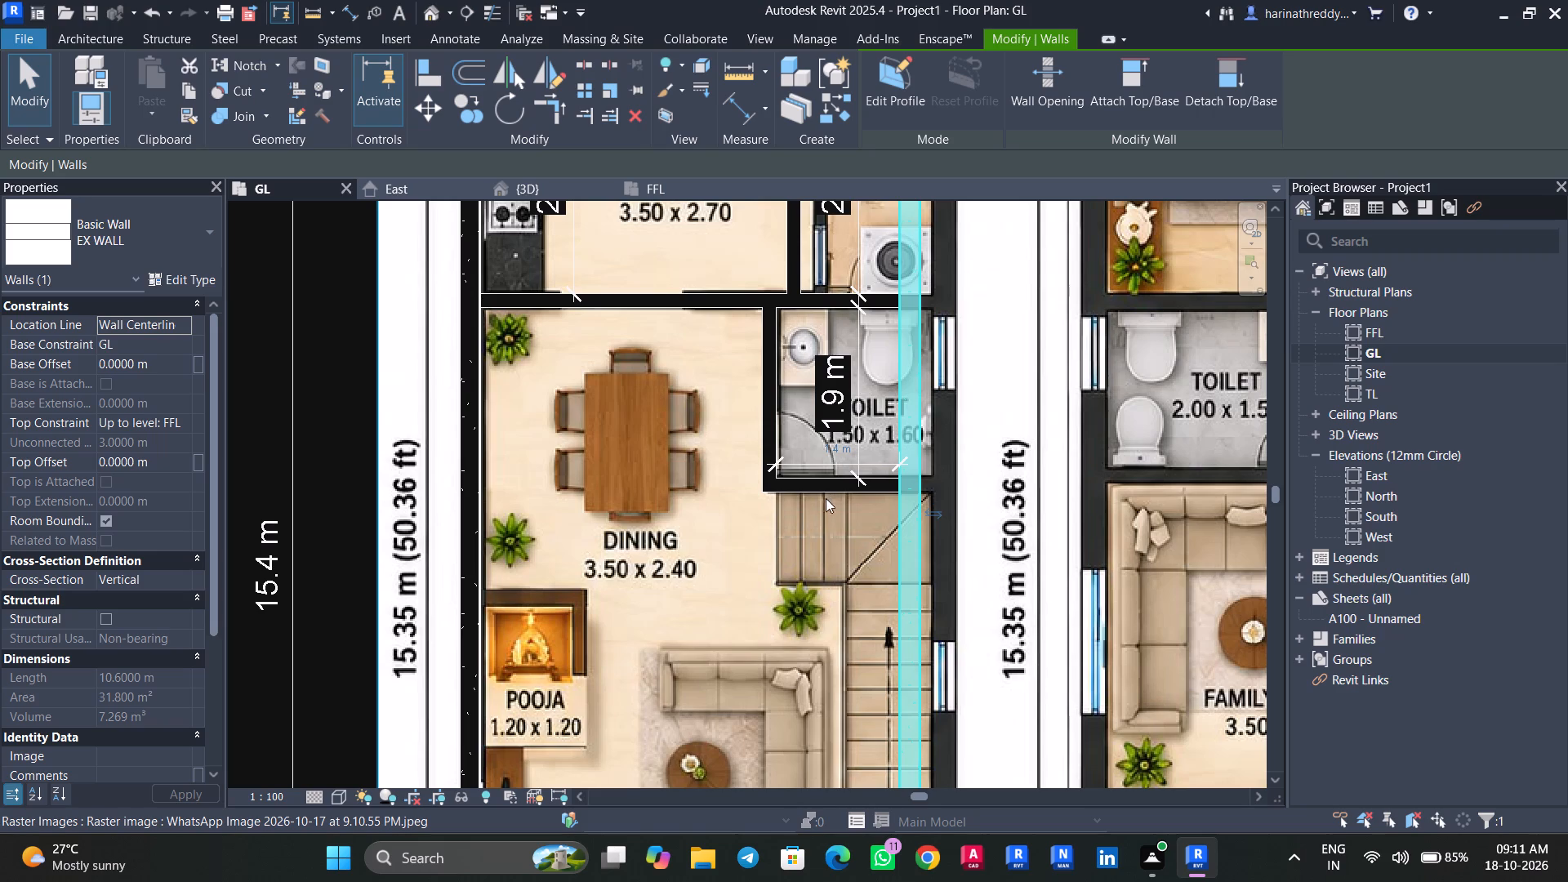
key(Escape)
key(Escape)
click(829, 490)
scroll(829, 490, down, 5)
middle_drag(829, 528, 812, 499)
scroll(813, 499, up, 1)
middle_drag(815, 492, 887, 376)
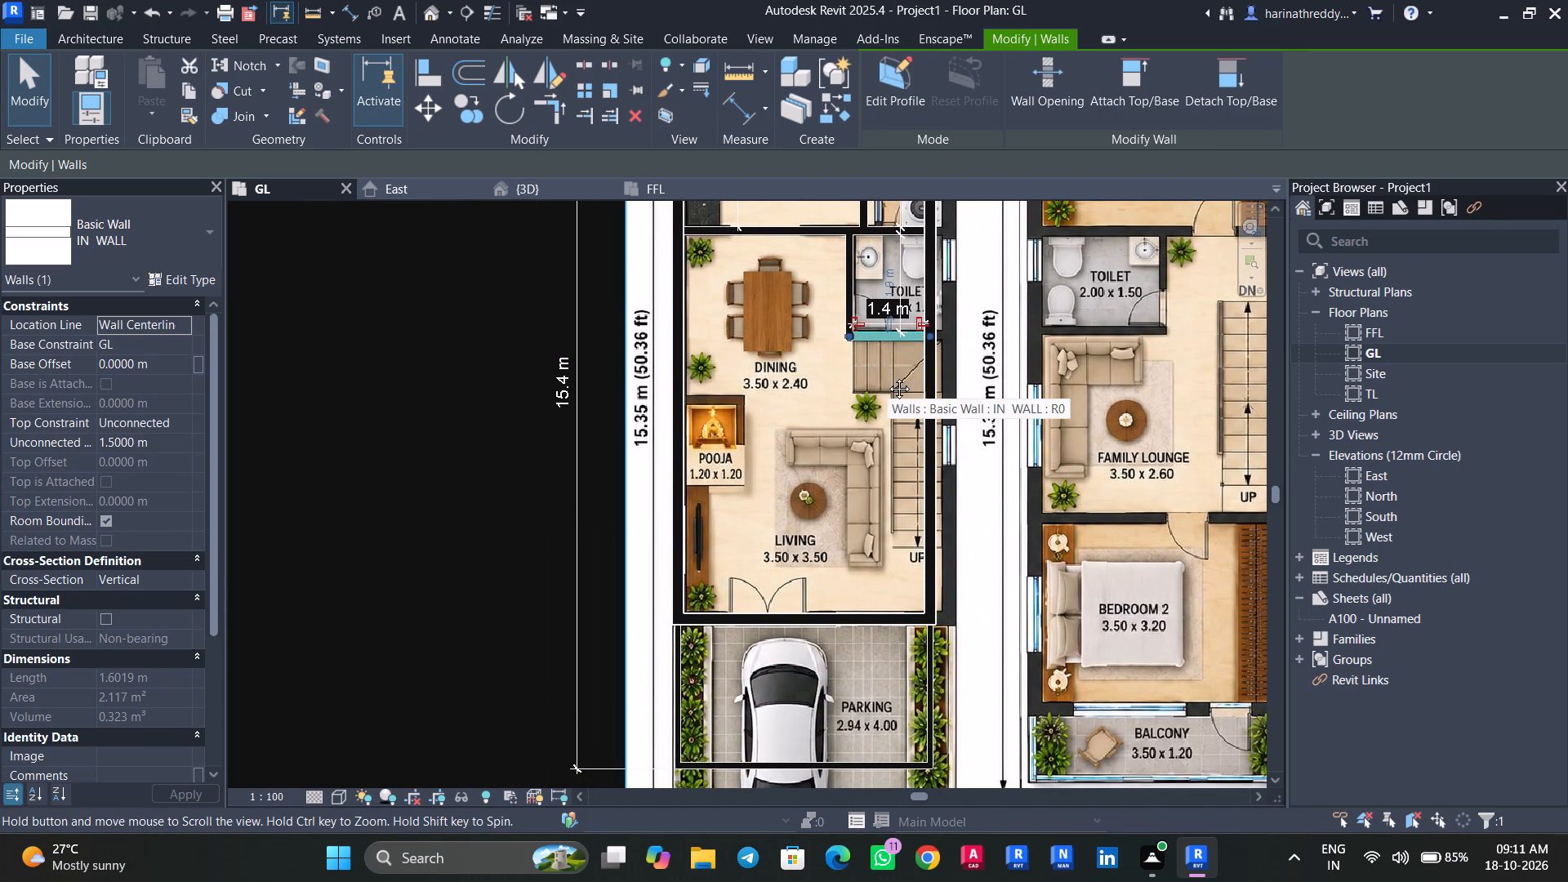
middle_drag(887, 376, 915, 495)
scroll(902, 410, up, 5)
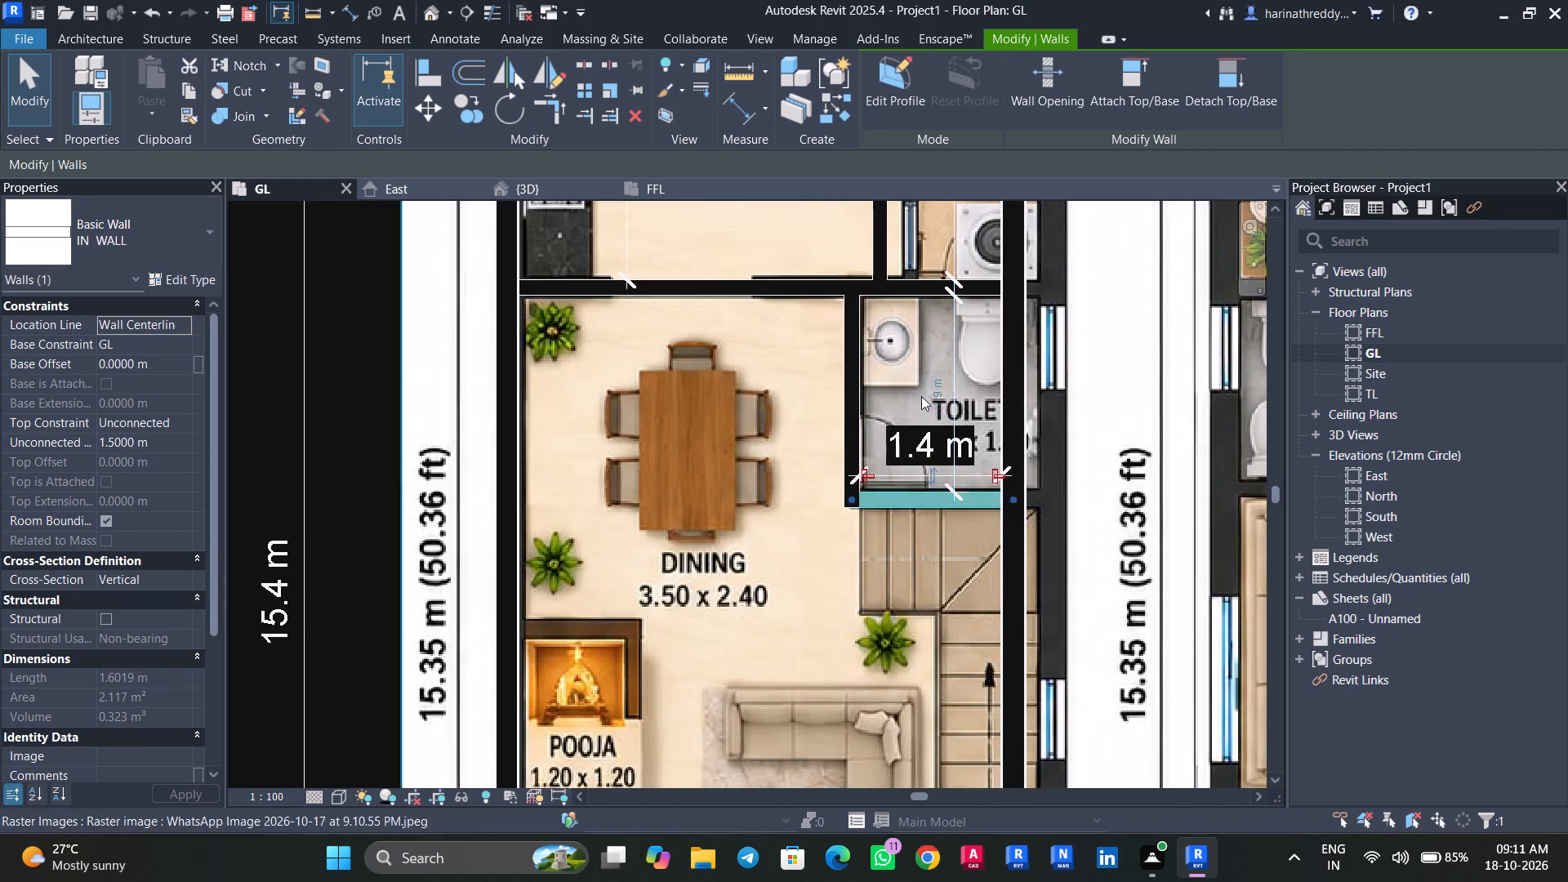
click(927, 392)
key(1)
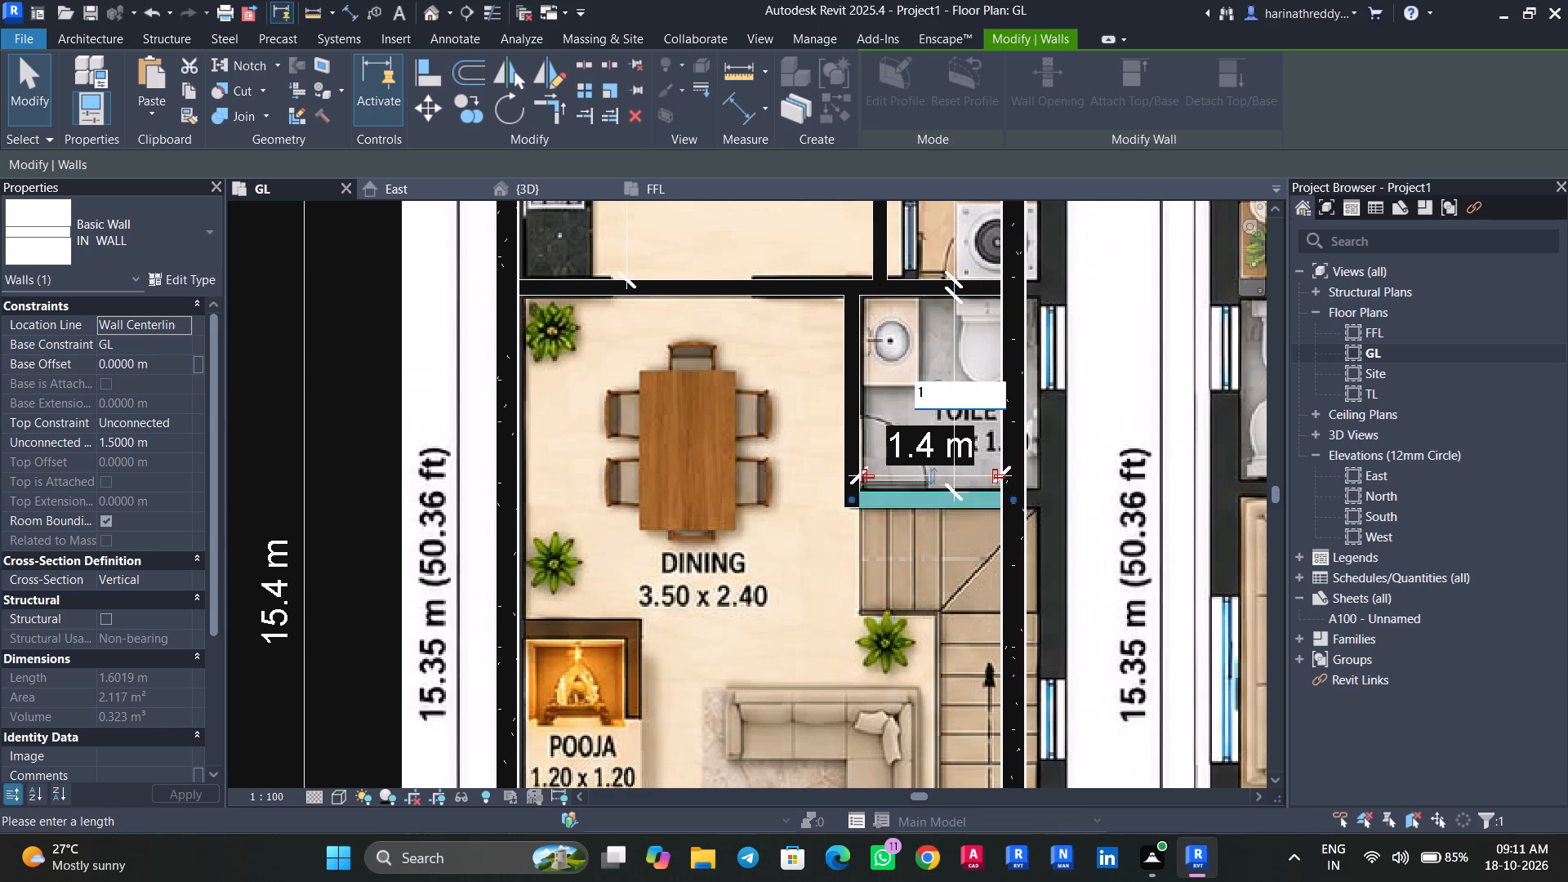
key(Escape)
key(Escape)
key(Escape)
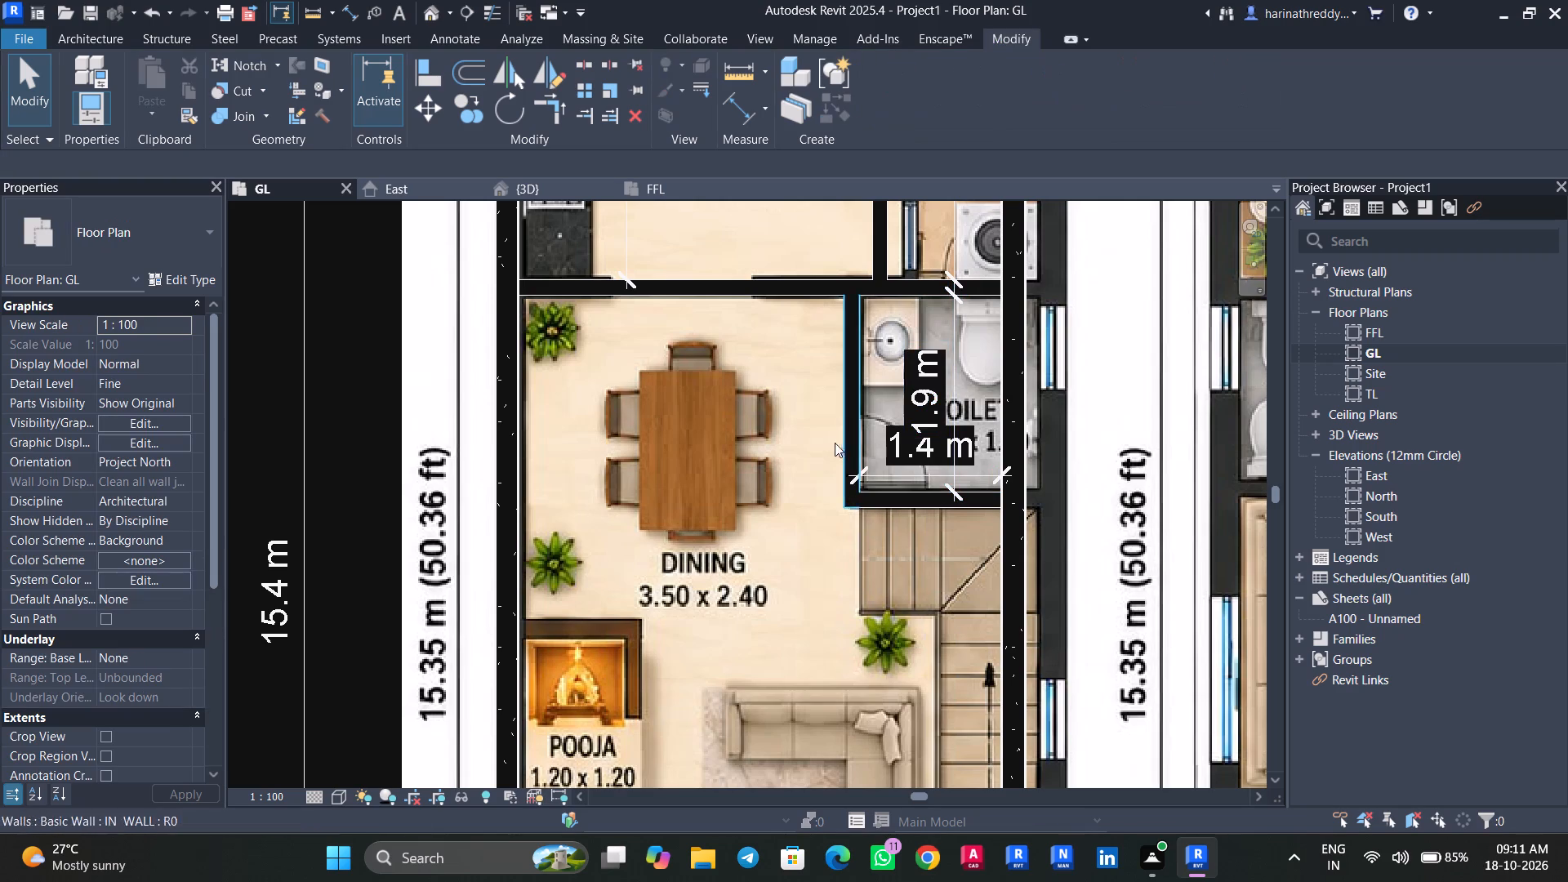
Set the toilet's clear width to 1.5 m by repositioning the dining–toilet IN WALL.
click(853, 418)
click(934, 451)
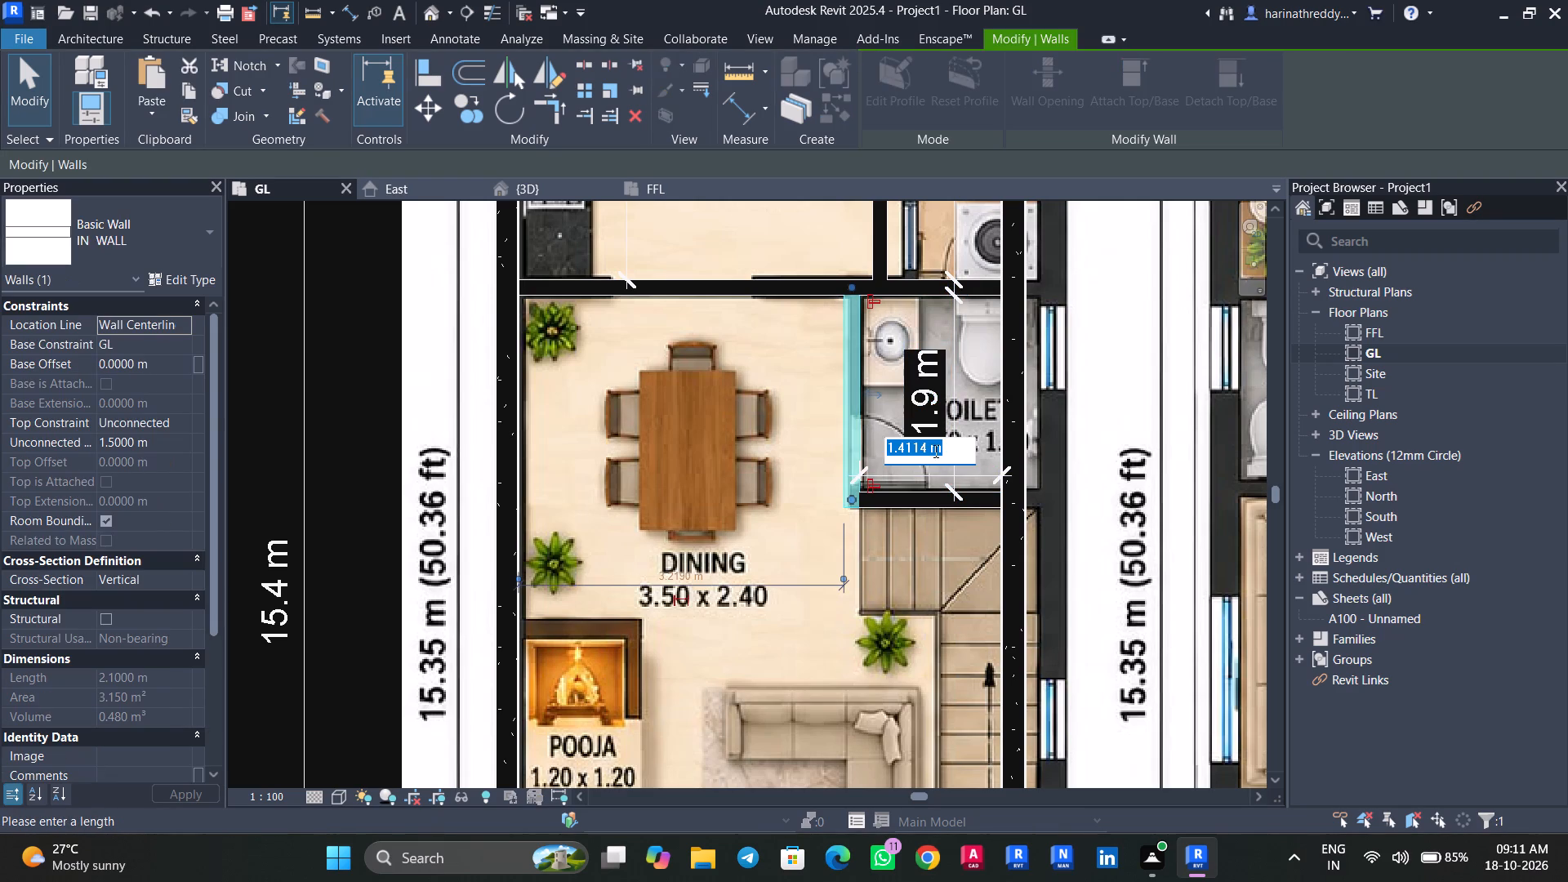
key(4)
key(BackSpace)
text(1.5)
key(Return)
key(Escape)
key(Escape)
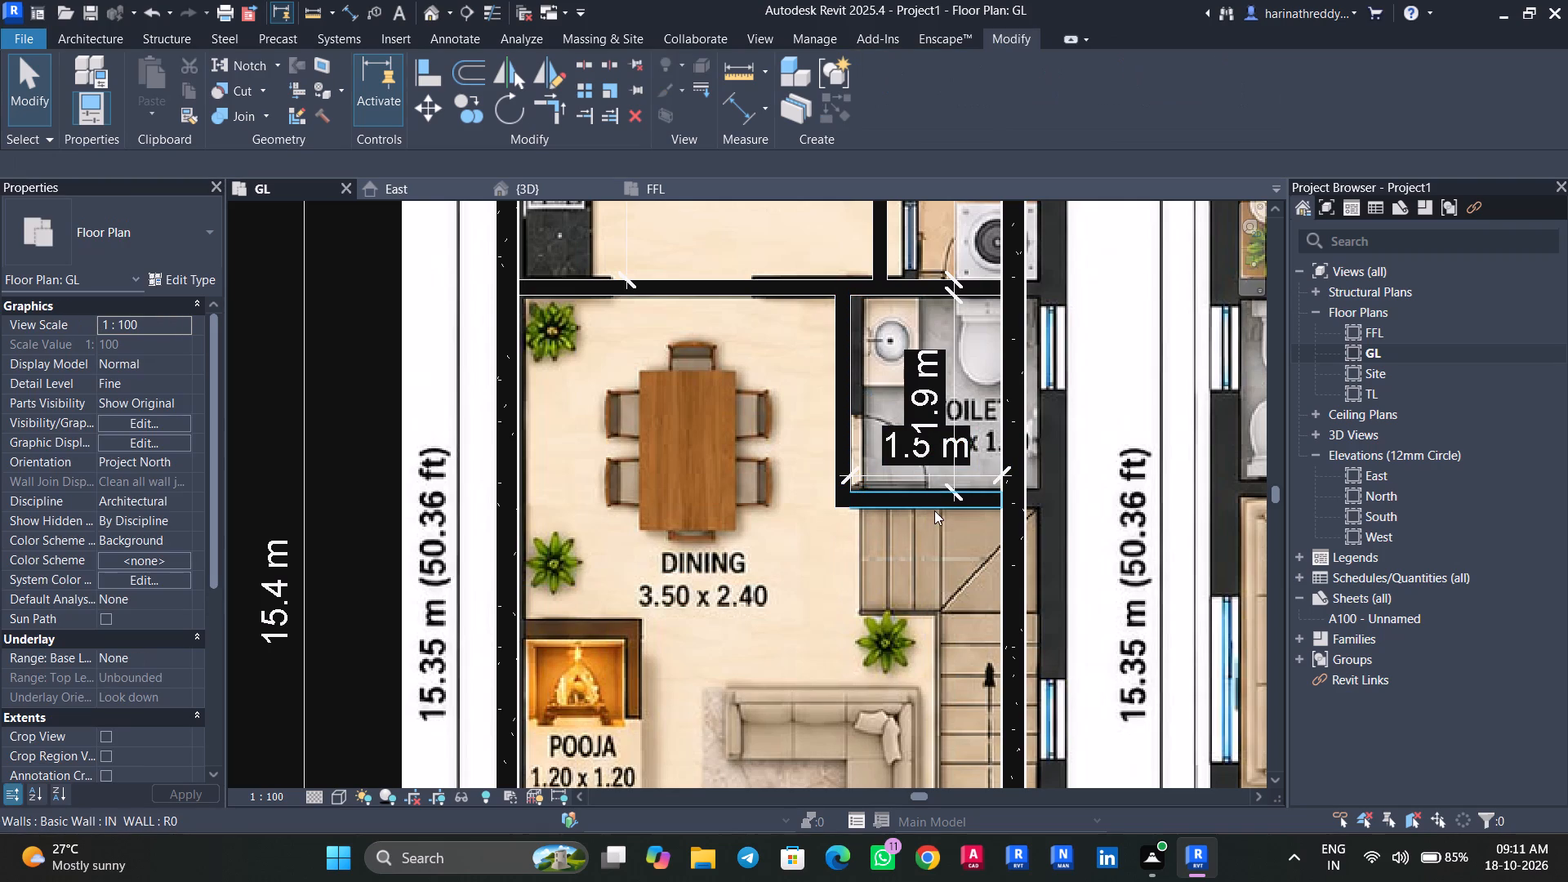
Set the toilet's clear depth to 1.6 m by repositioning the stair-side IN WALL.
click(934, 497)
click(931, 393)
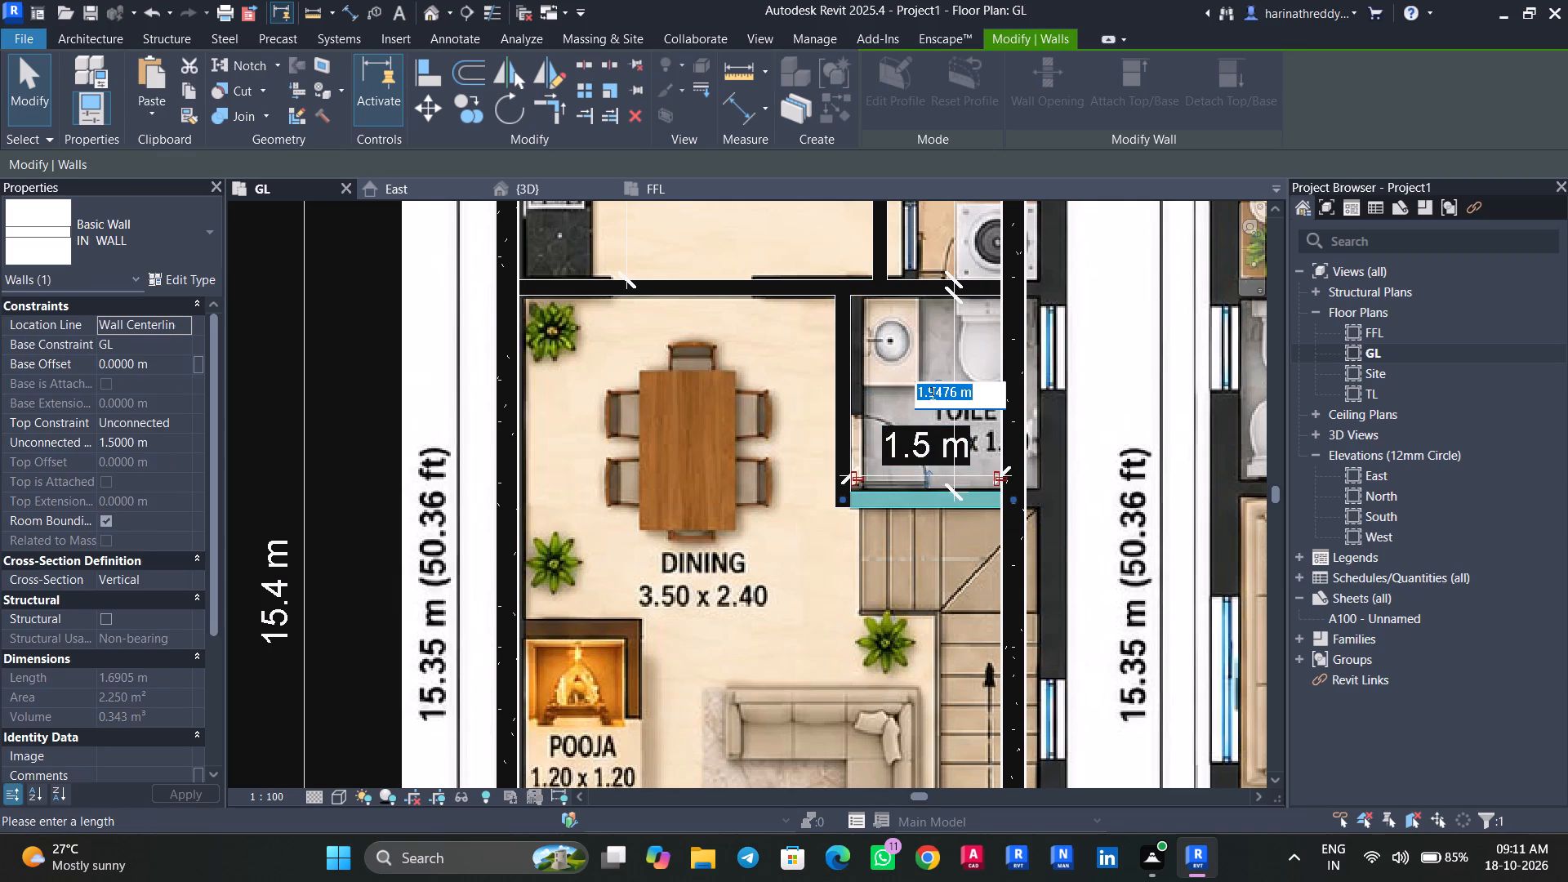
text(1.6)
key(Return)
key(Escape)
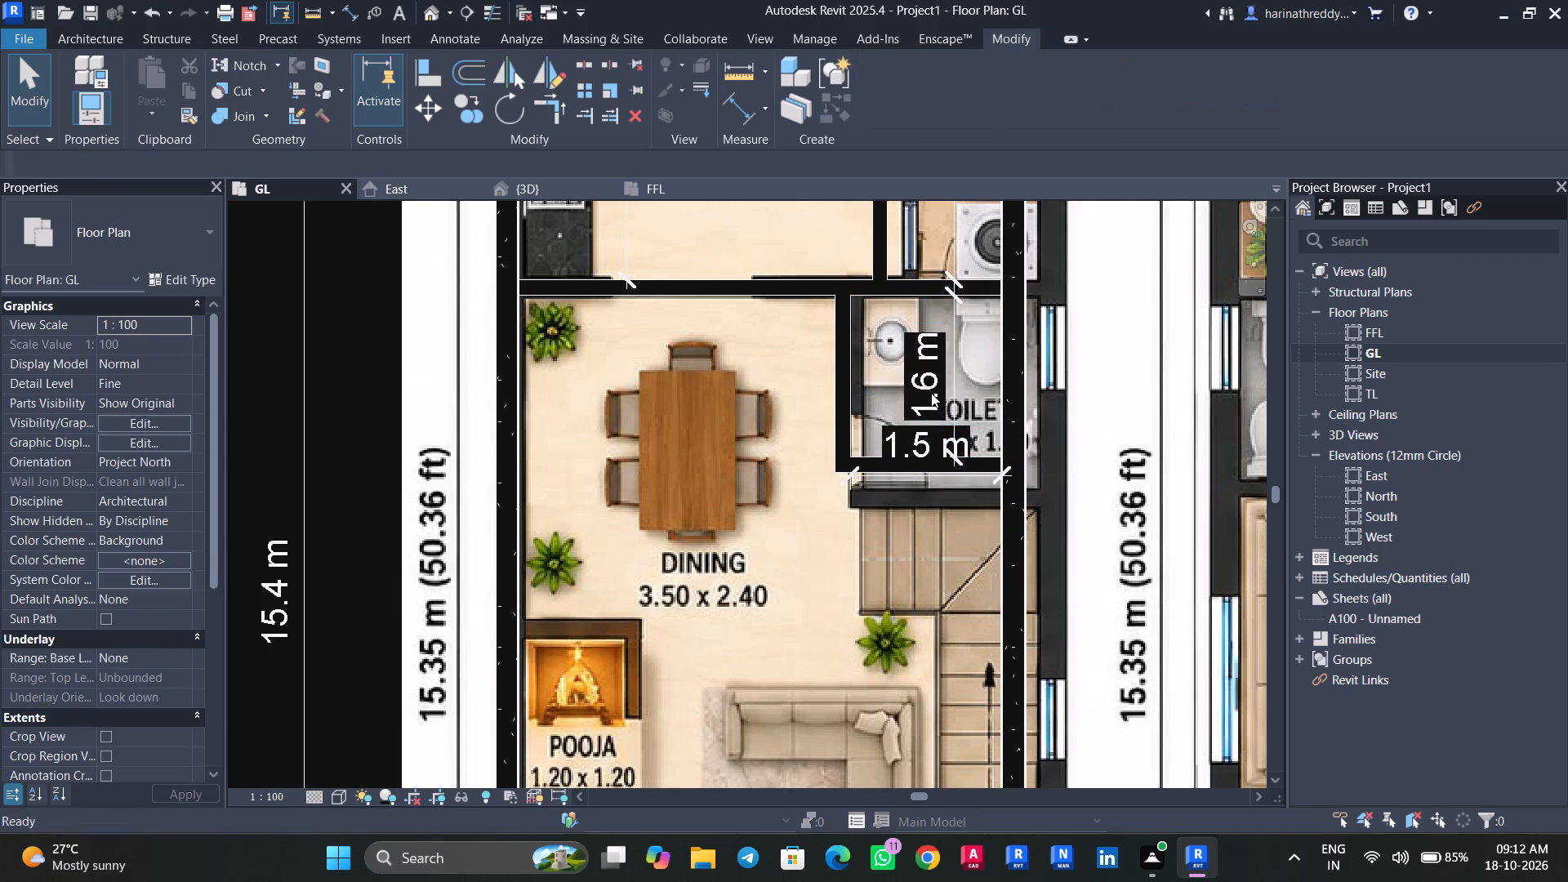
key(Escape)
Split the kitchen–dining IN WALL into two segments within the opening shown on the plan image.
scroll(906, 485, down, 3)
middle_drag(902, 523, 930, 521)
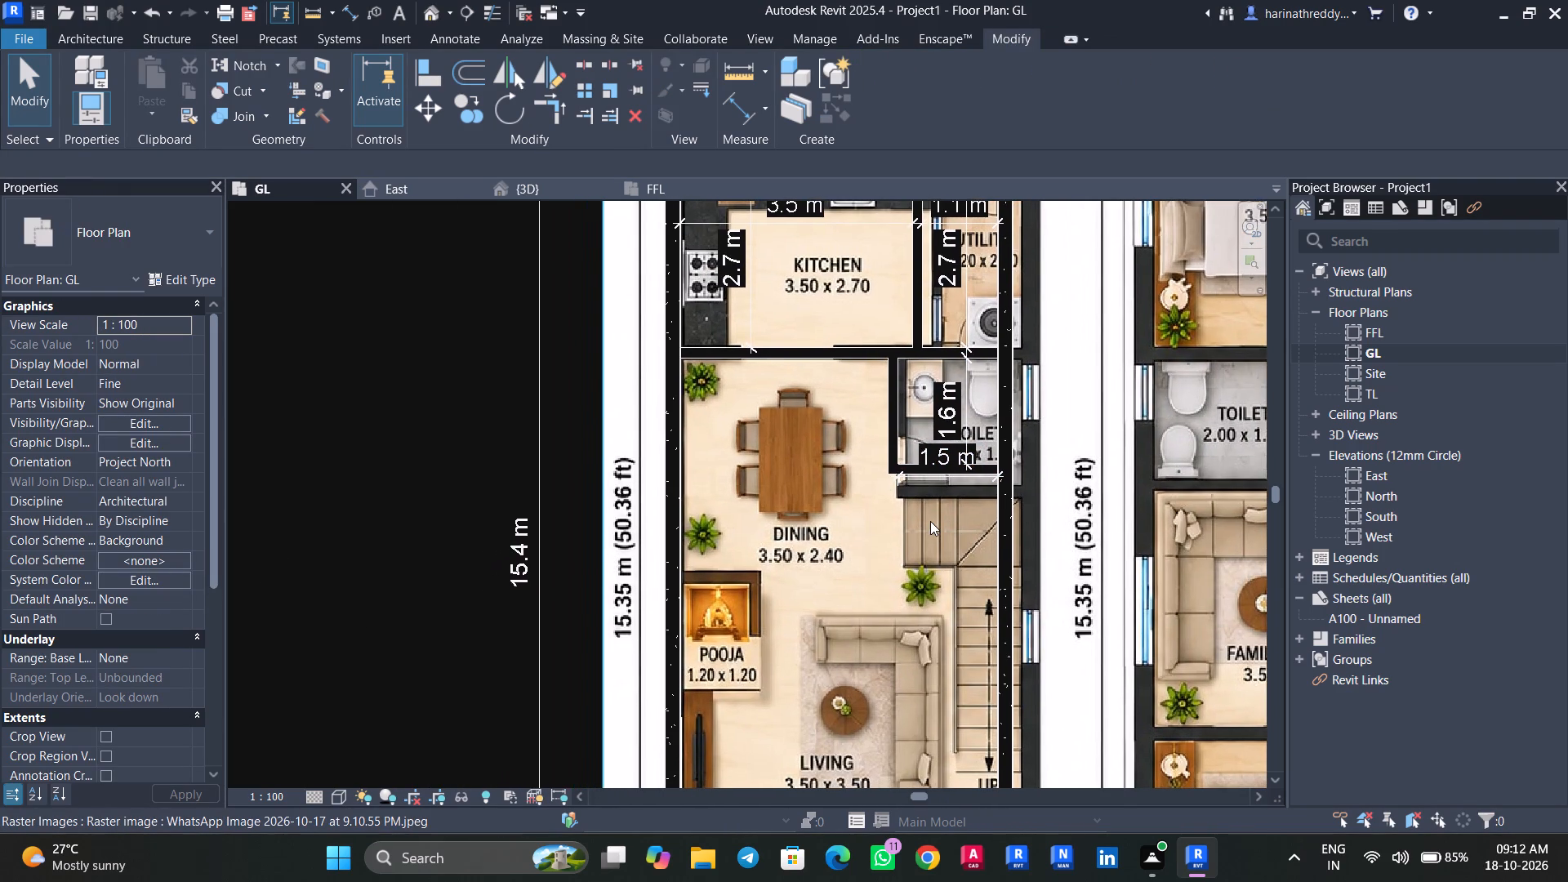
middle_drag(826, 548, 824, 504)
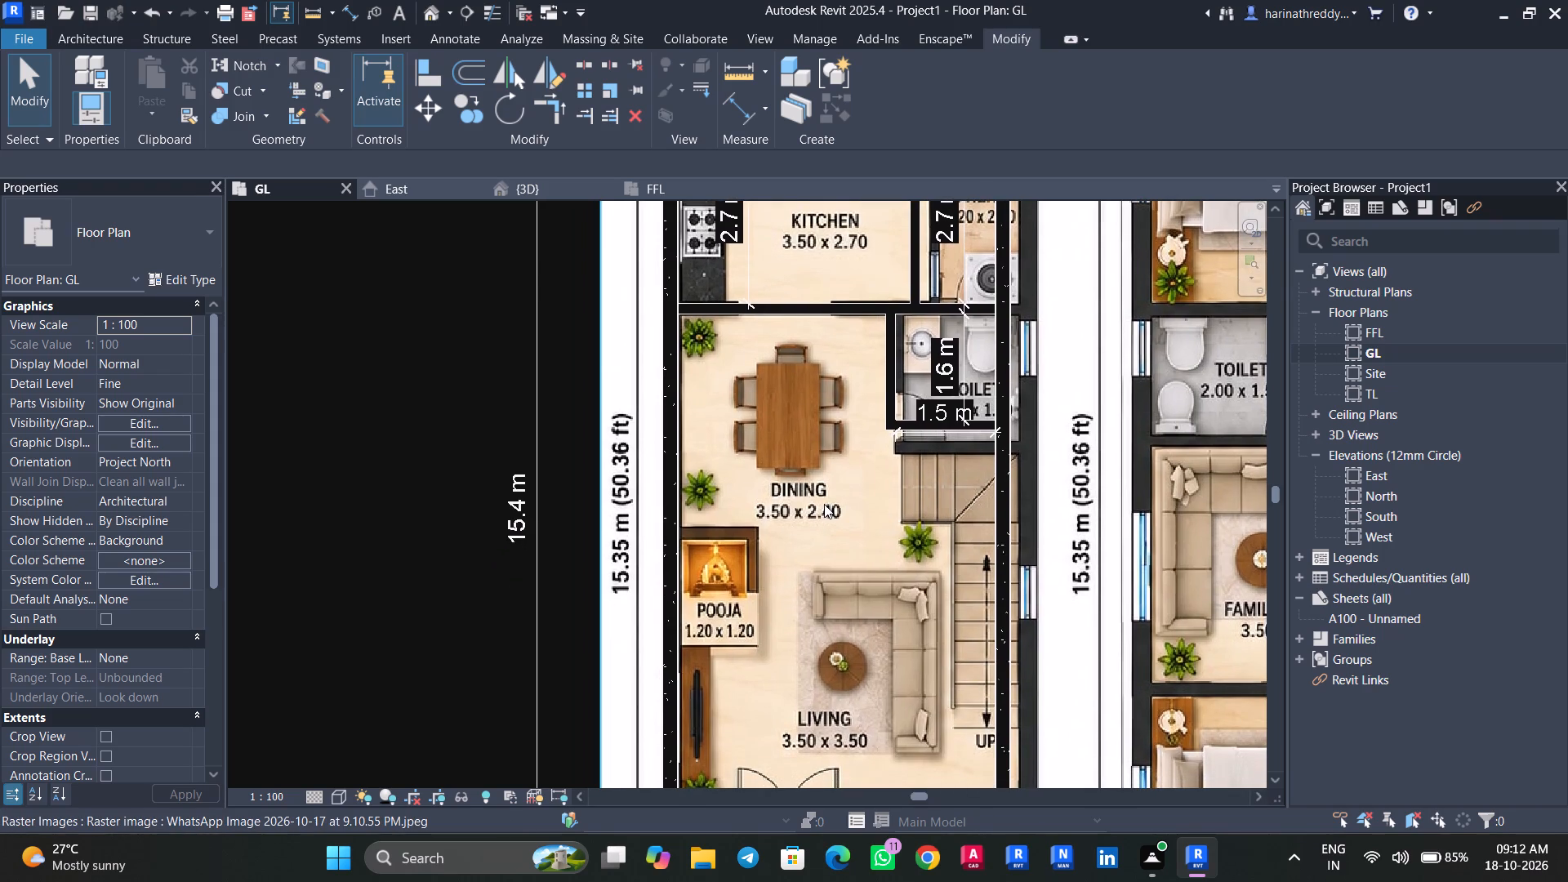
text(SL)
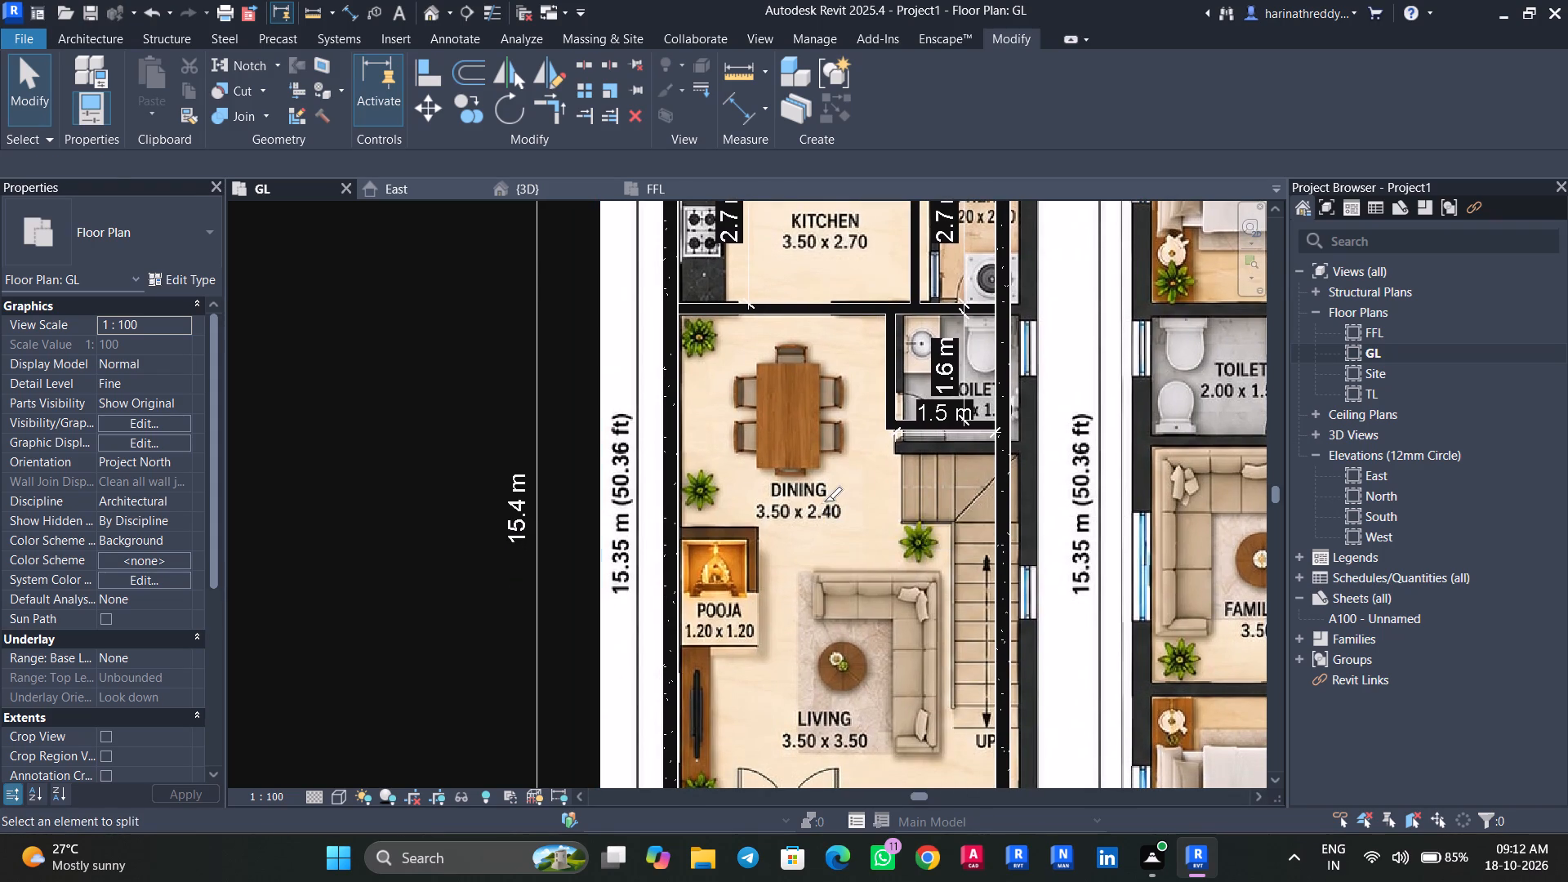
scroll(791, 365, up, 3)
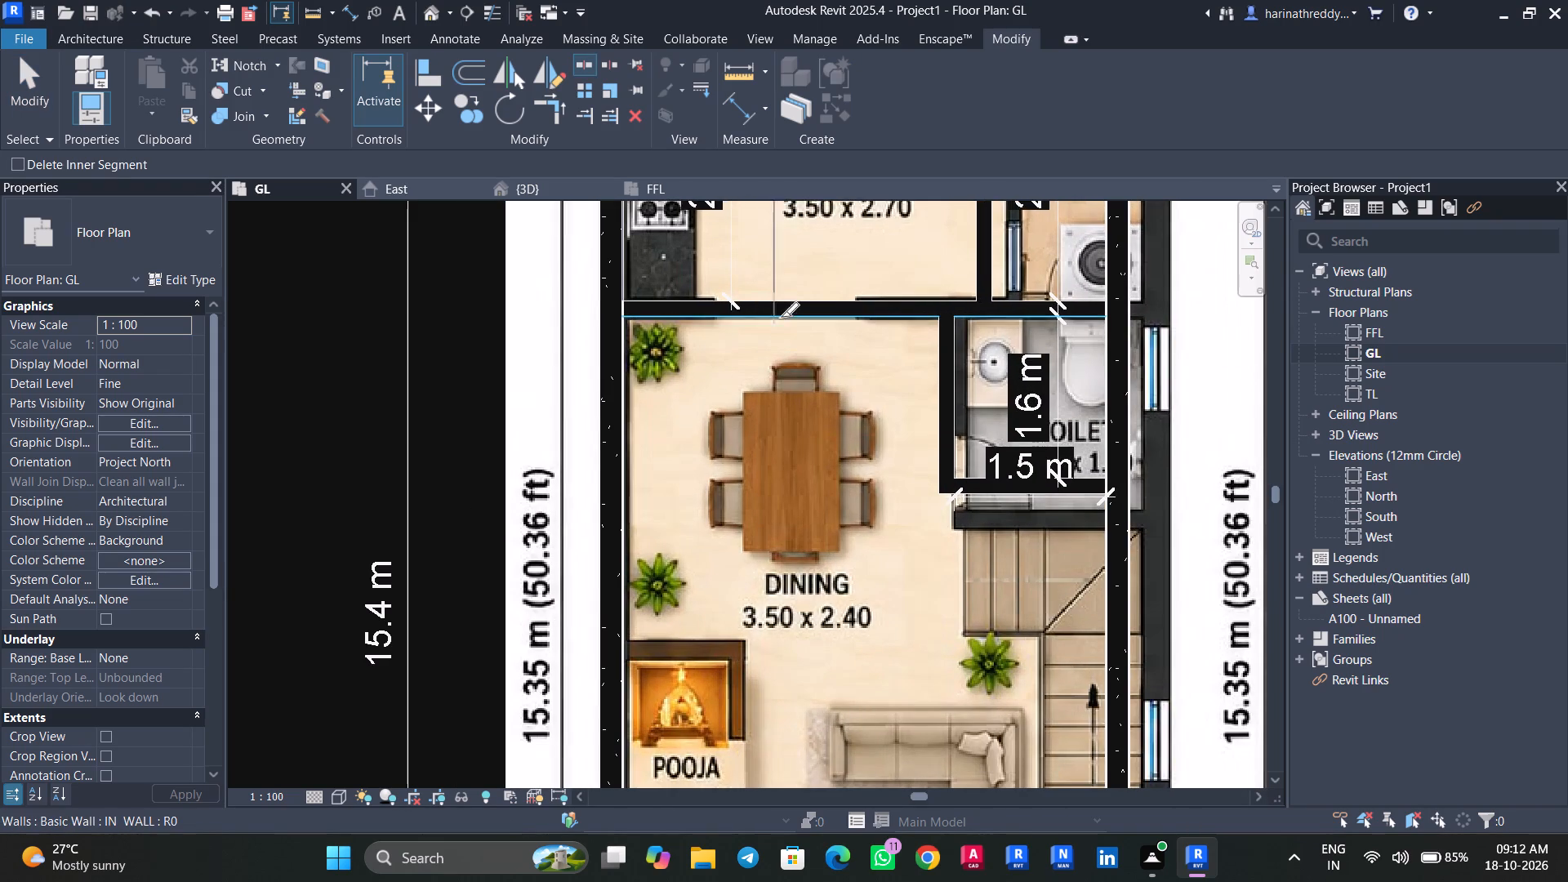
click(782, 303)
key(Escape)
key(Escape)
key(Escape)
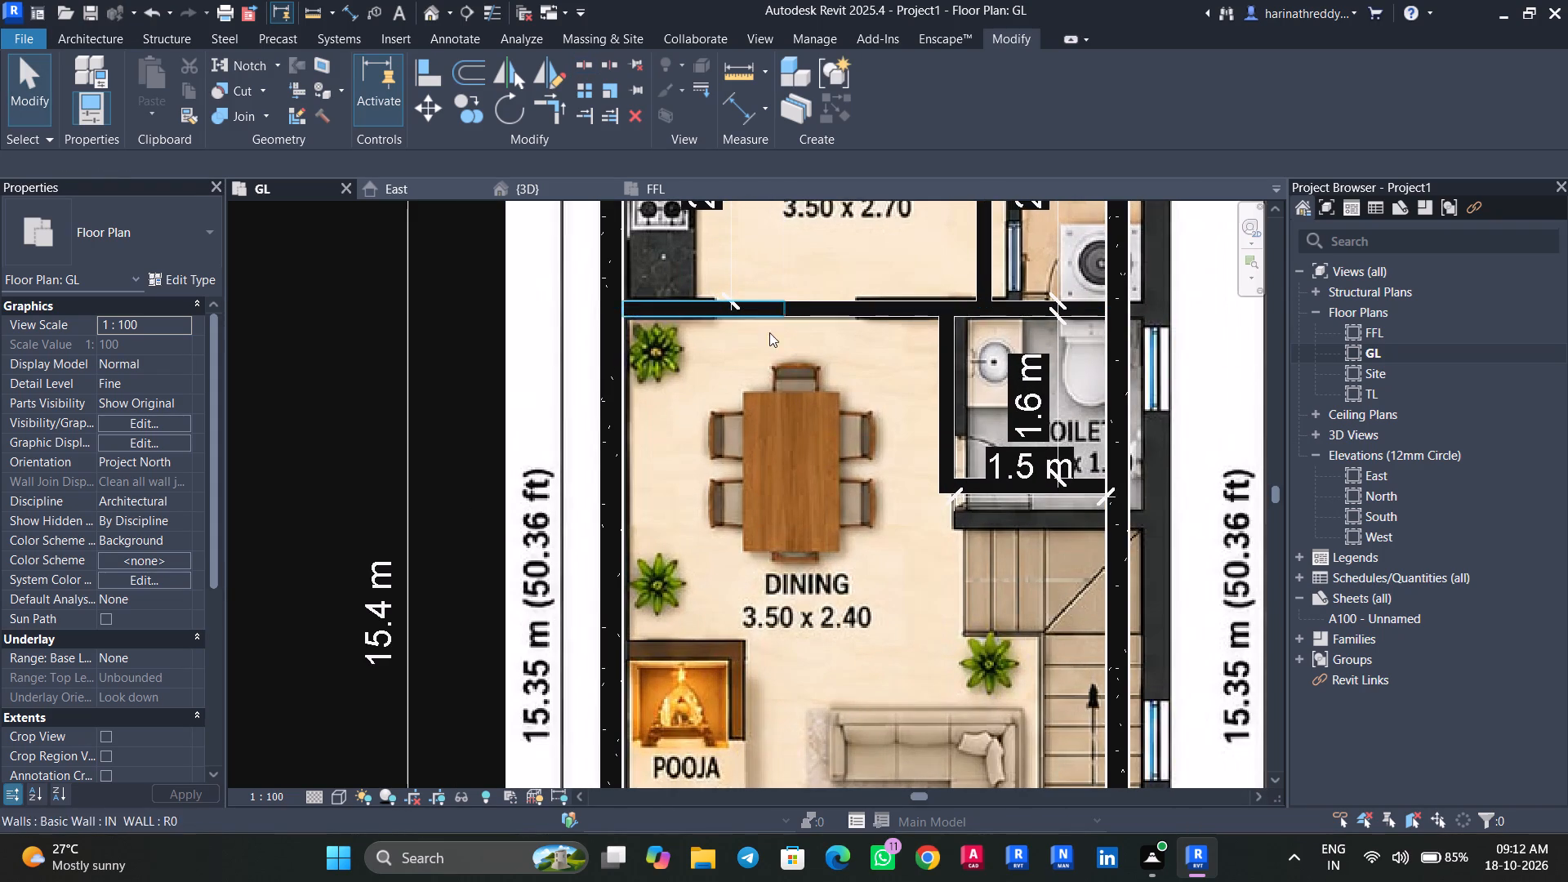
Shorten the stove-side segment of the kitchen–dining wall so it ends at the plan's opening edge.
scroll(775, 375, up, 5)
middle_drag(779, 377, 843, 467)
key(Escape)
click(820, 326)
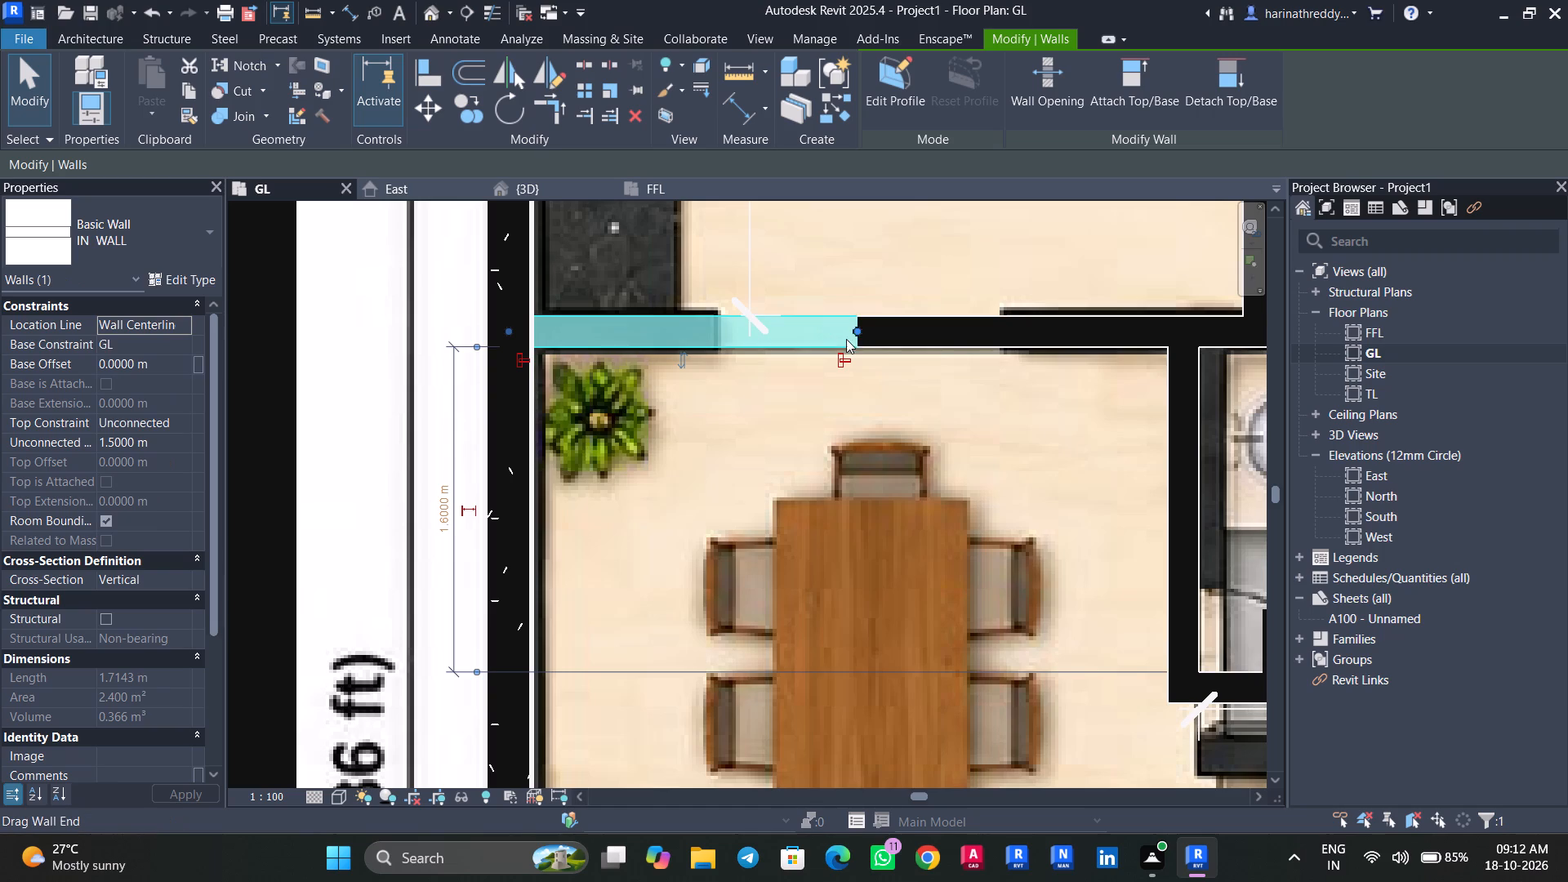
drag(857, 328, 715, 336)
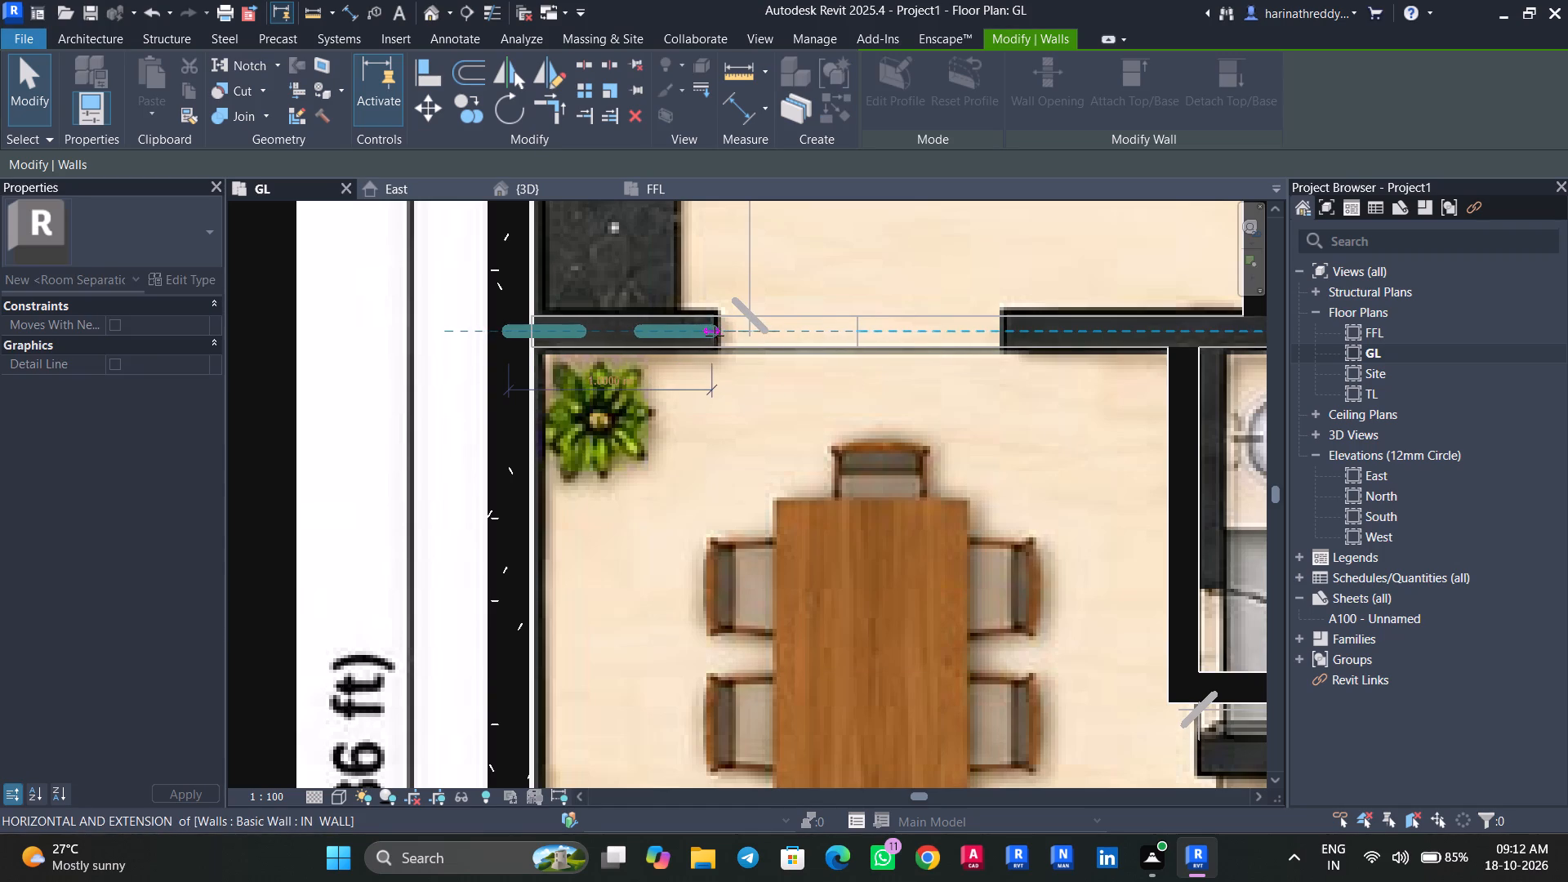
drag(715, 336, 716, 336)
key(Escape)
key(Escape)
Shorten the toilet-side segment of the kitchen–dining wall to the opposite edge of the plan's opening.
middle_drag(762, 397, 670, 466)
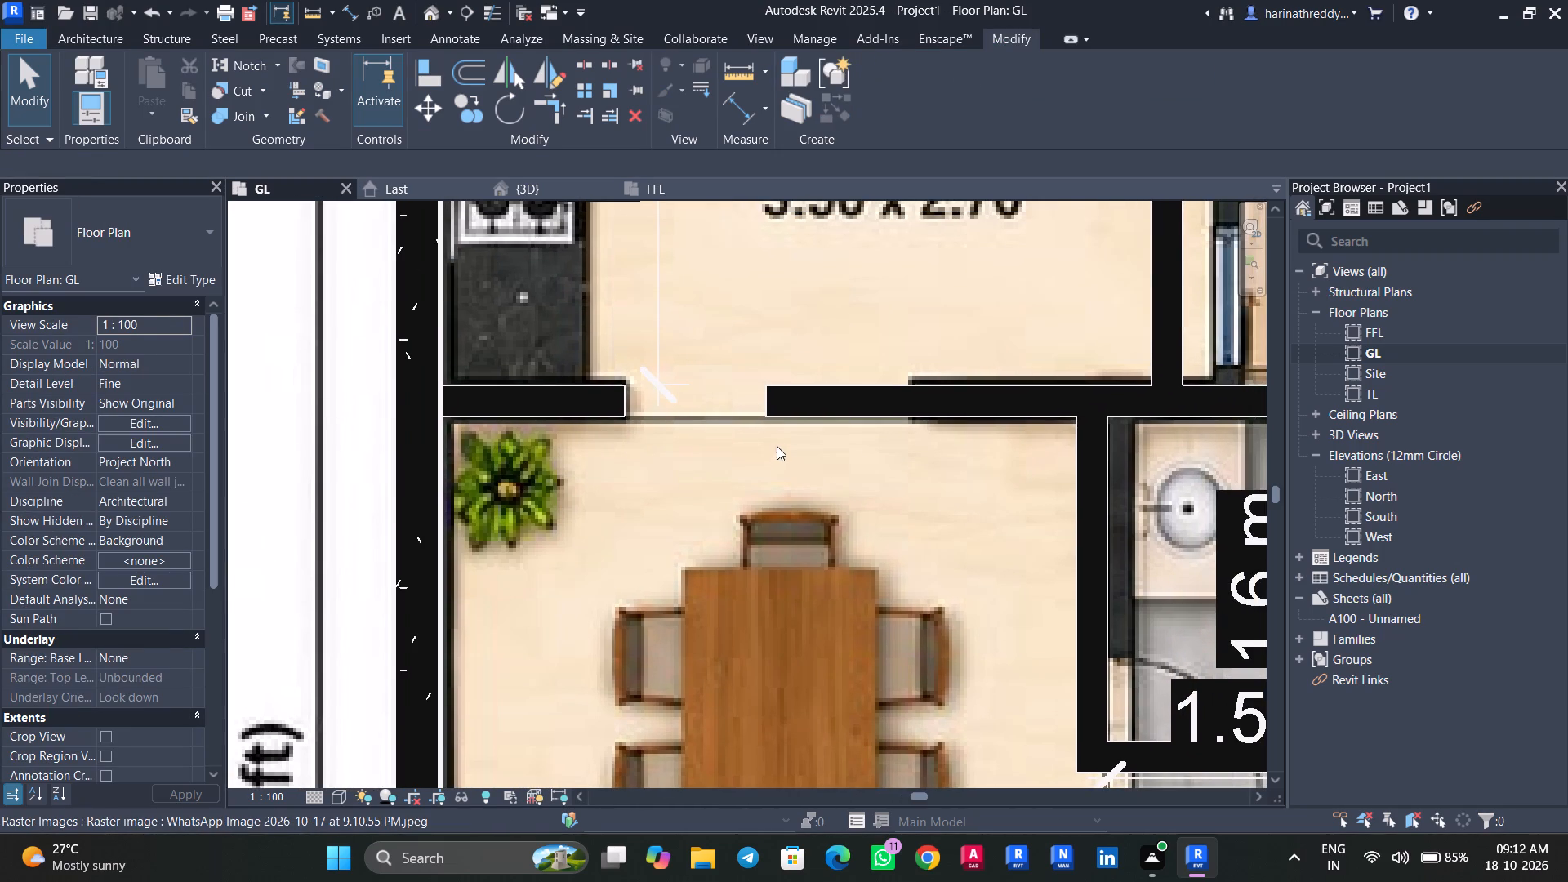
click(808, 403)
drag(766, 399, 911, 403)
key(Escape)
key(Escape)
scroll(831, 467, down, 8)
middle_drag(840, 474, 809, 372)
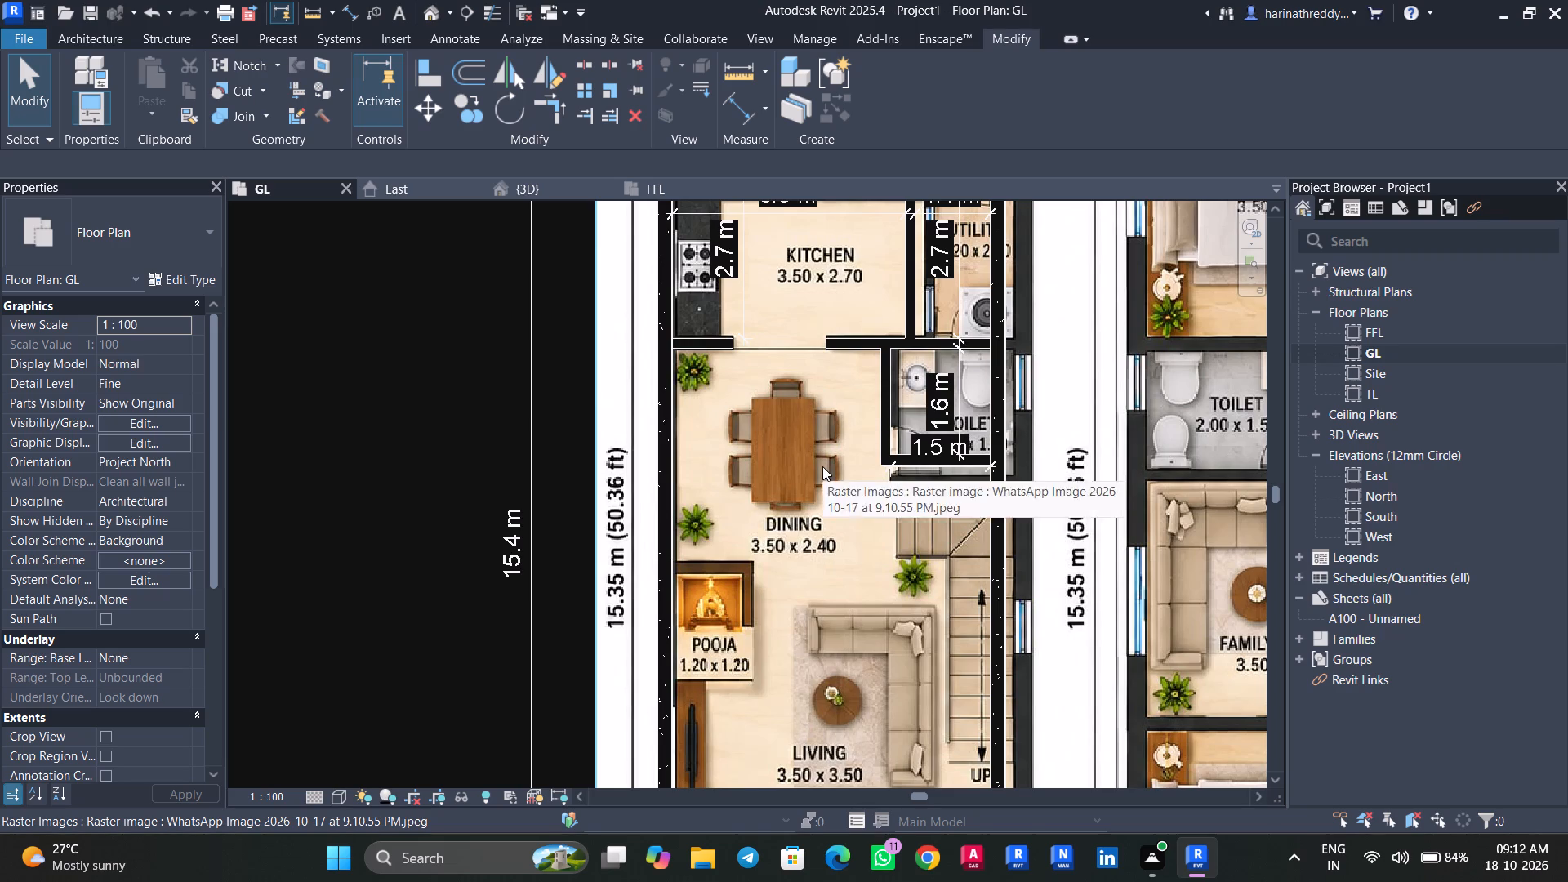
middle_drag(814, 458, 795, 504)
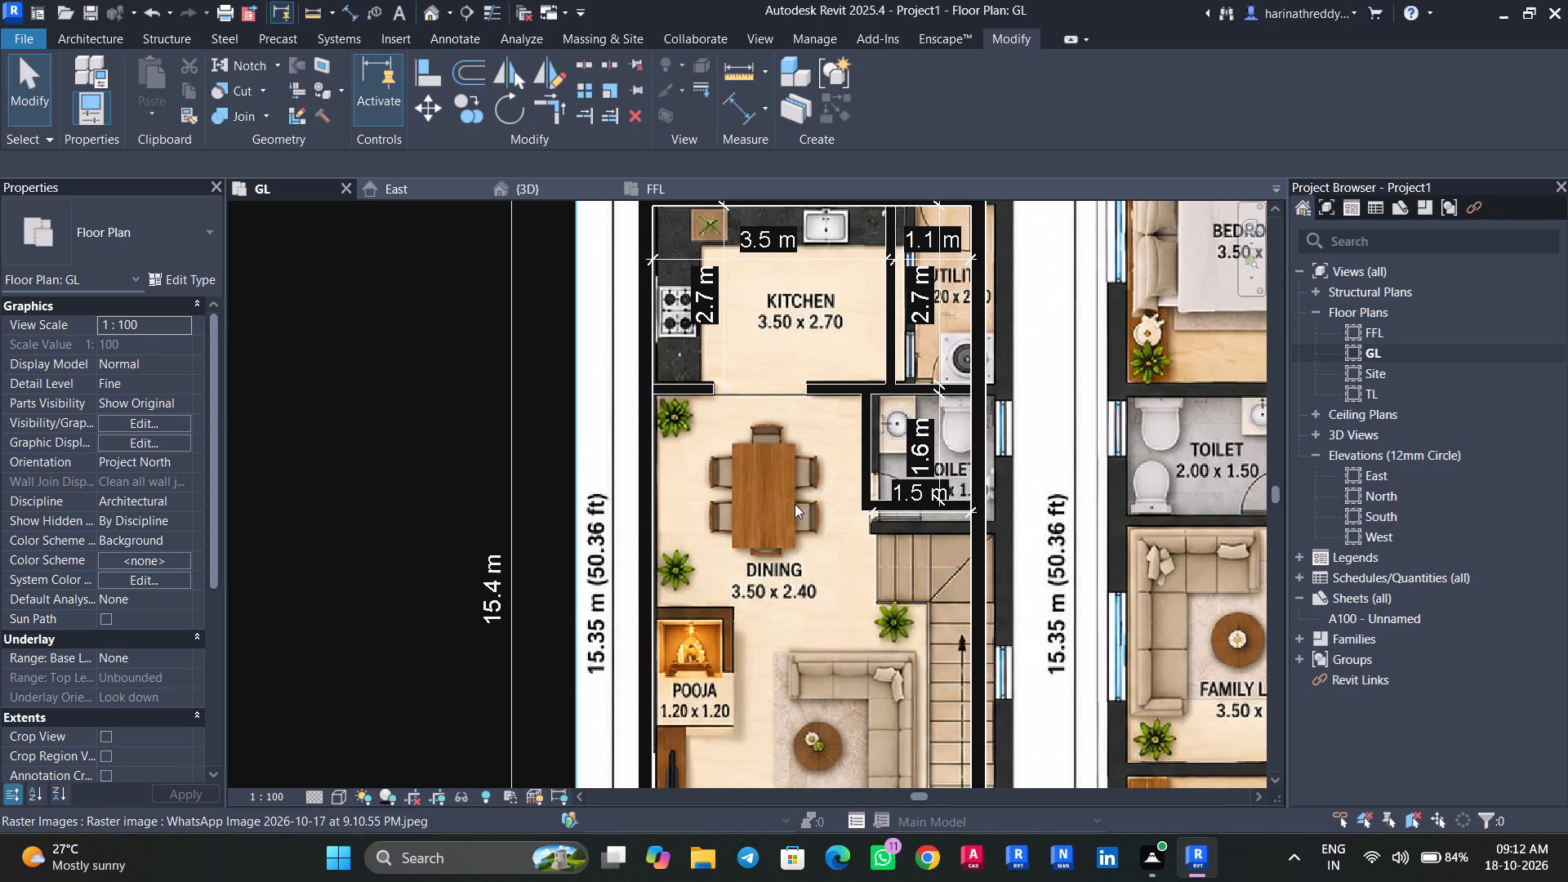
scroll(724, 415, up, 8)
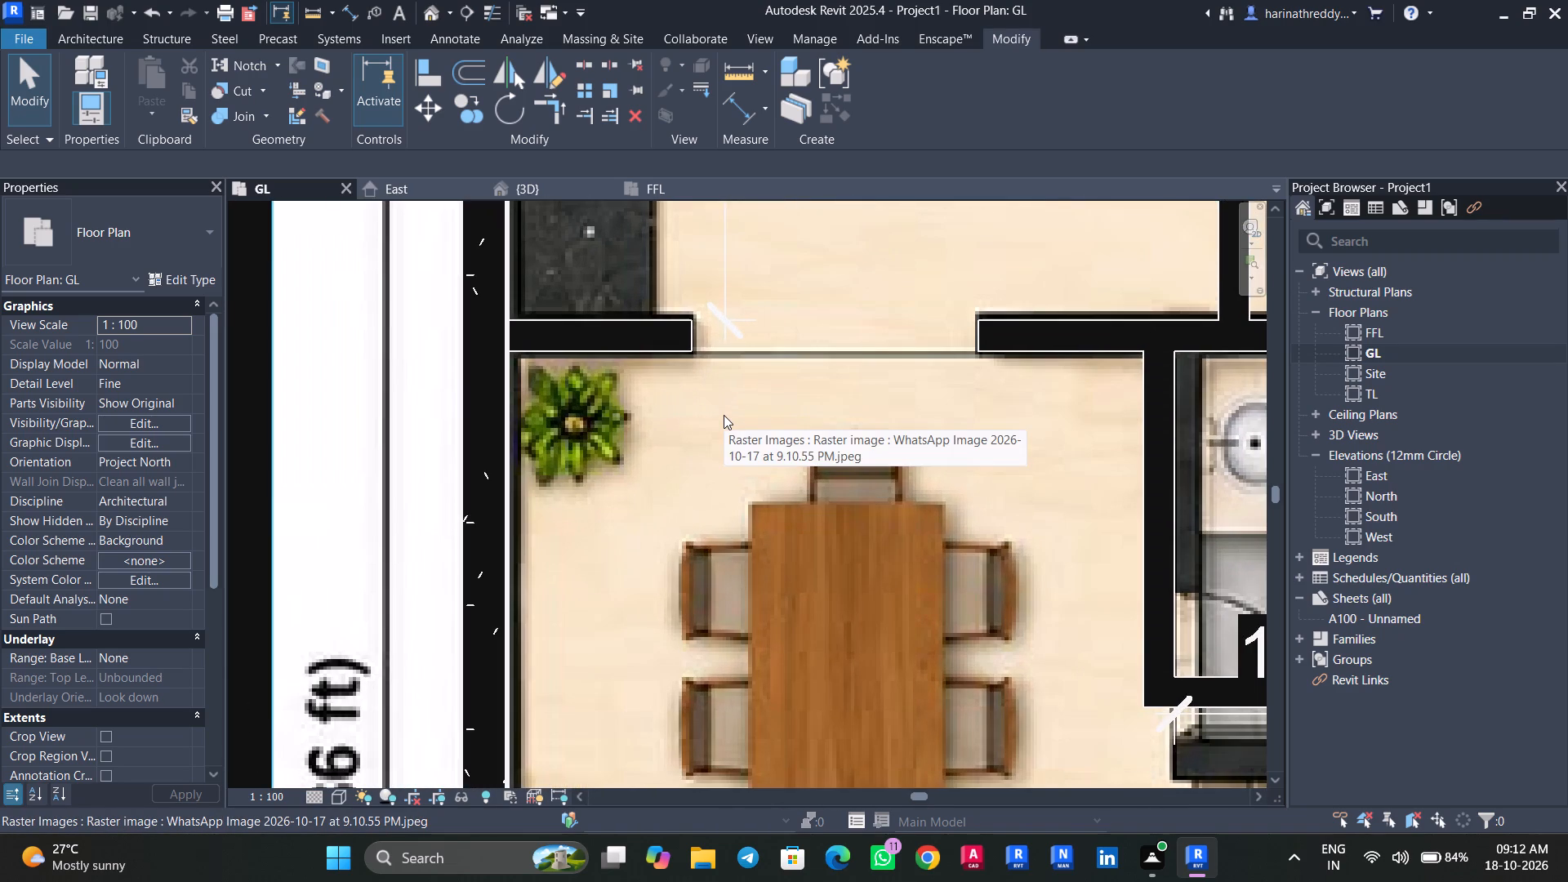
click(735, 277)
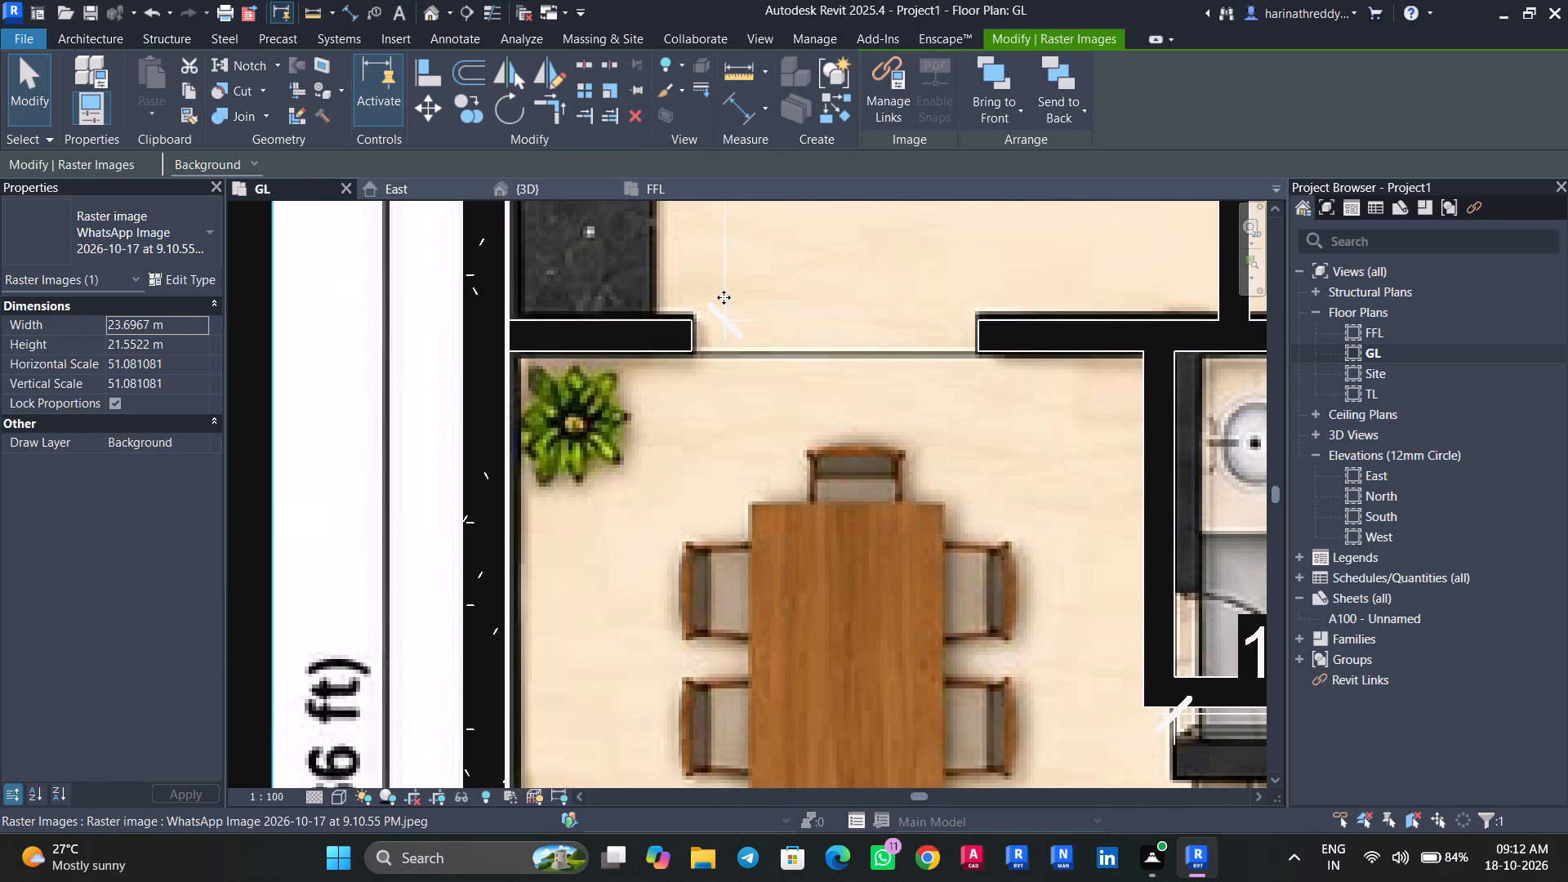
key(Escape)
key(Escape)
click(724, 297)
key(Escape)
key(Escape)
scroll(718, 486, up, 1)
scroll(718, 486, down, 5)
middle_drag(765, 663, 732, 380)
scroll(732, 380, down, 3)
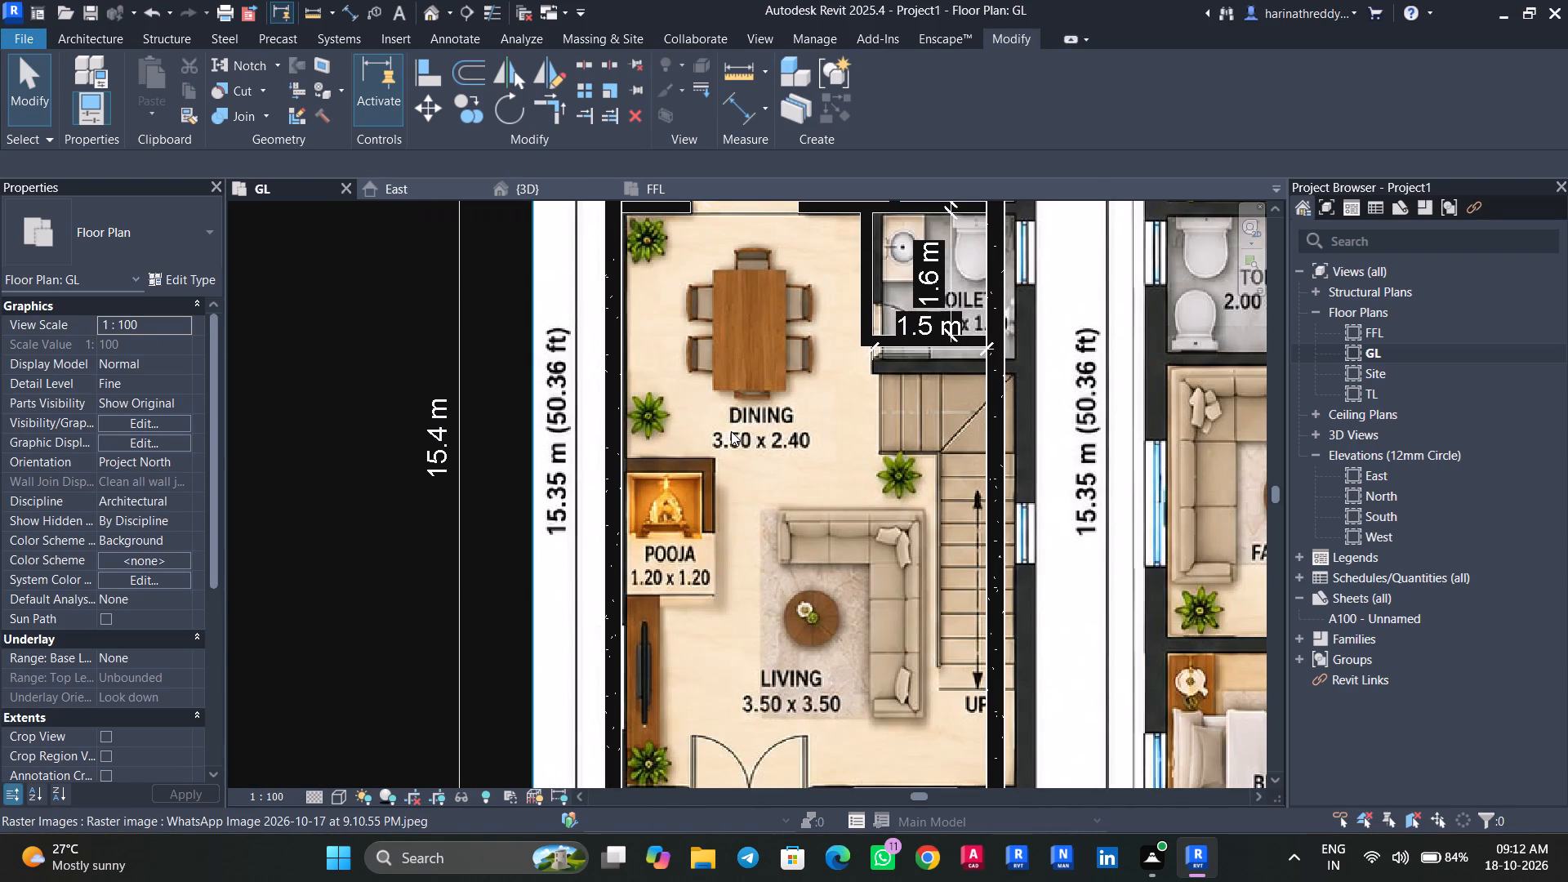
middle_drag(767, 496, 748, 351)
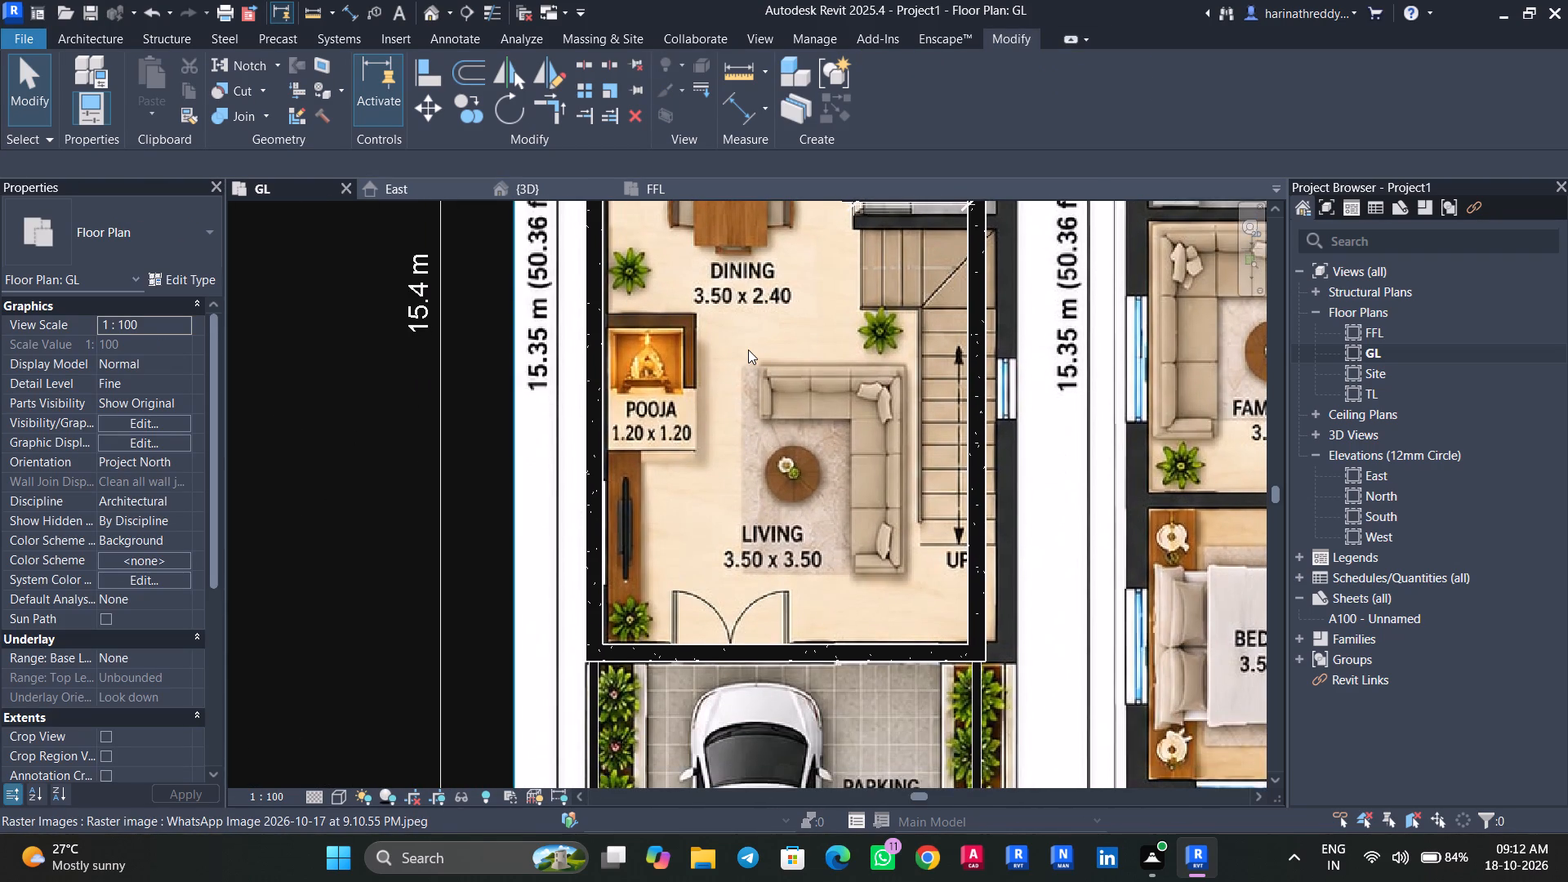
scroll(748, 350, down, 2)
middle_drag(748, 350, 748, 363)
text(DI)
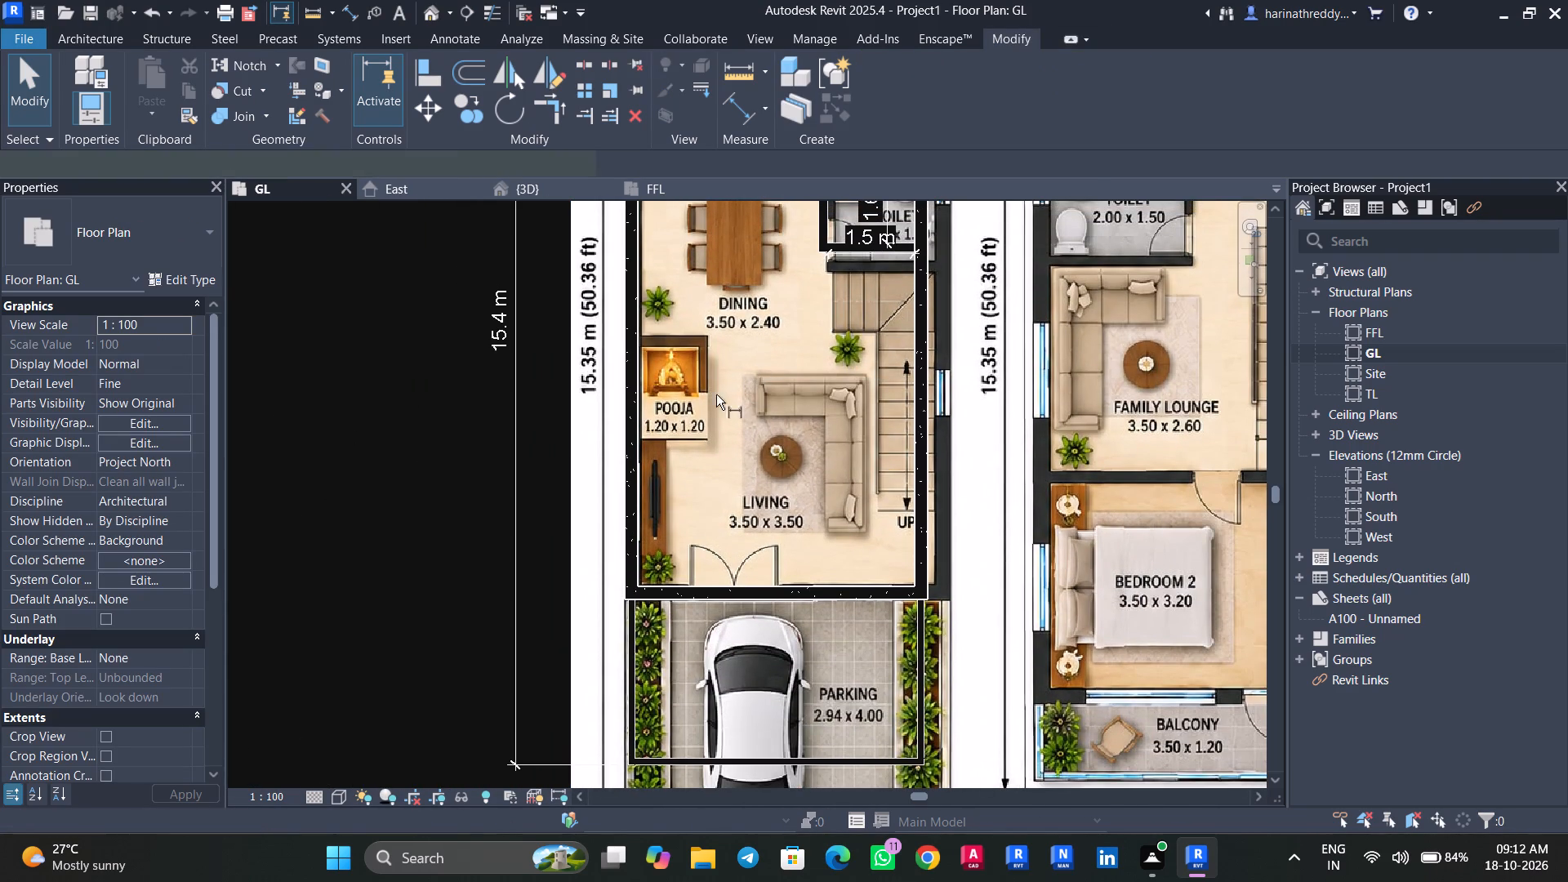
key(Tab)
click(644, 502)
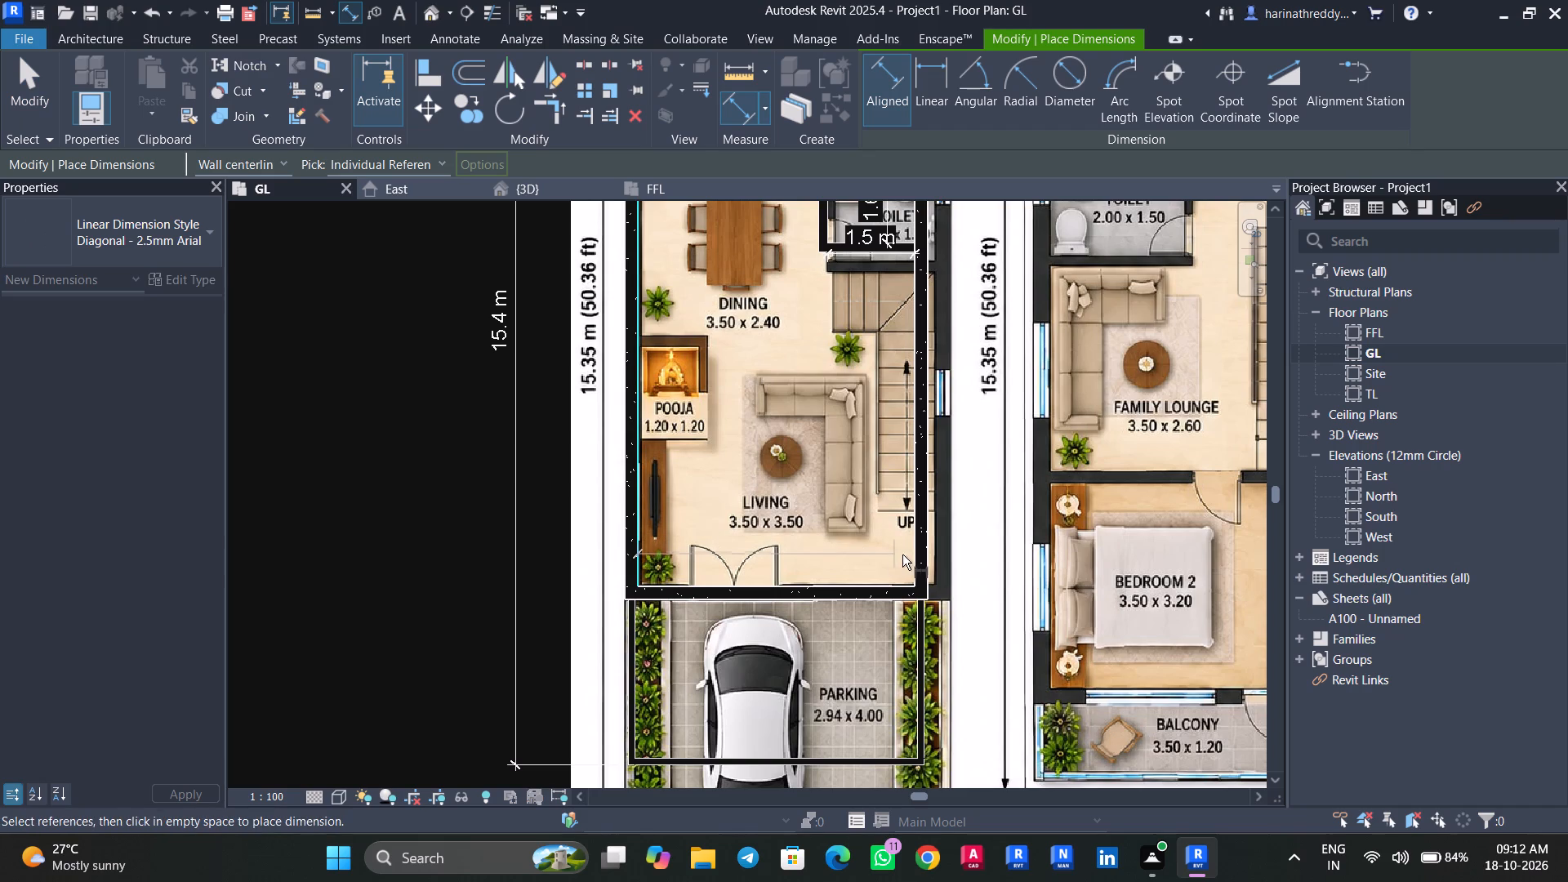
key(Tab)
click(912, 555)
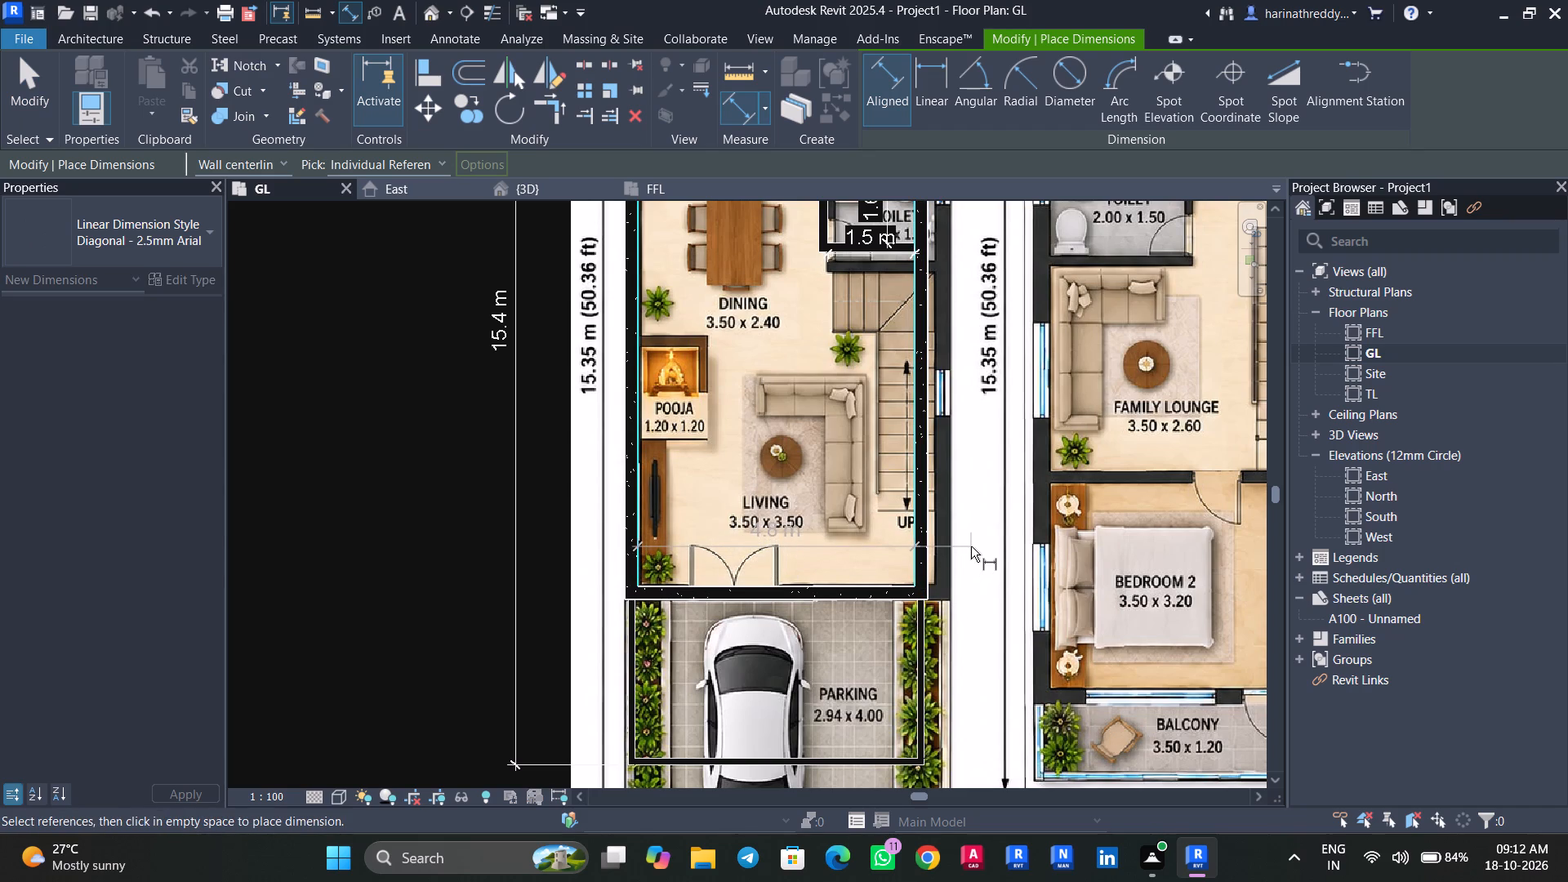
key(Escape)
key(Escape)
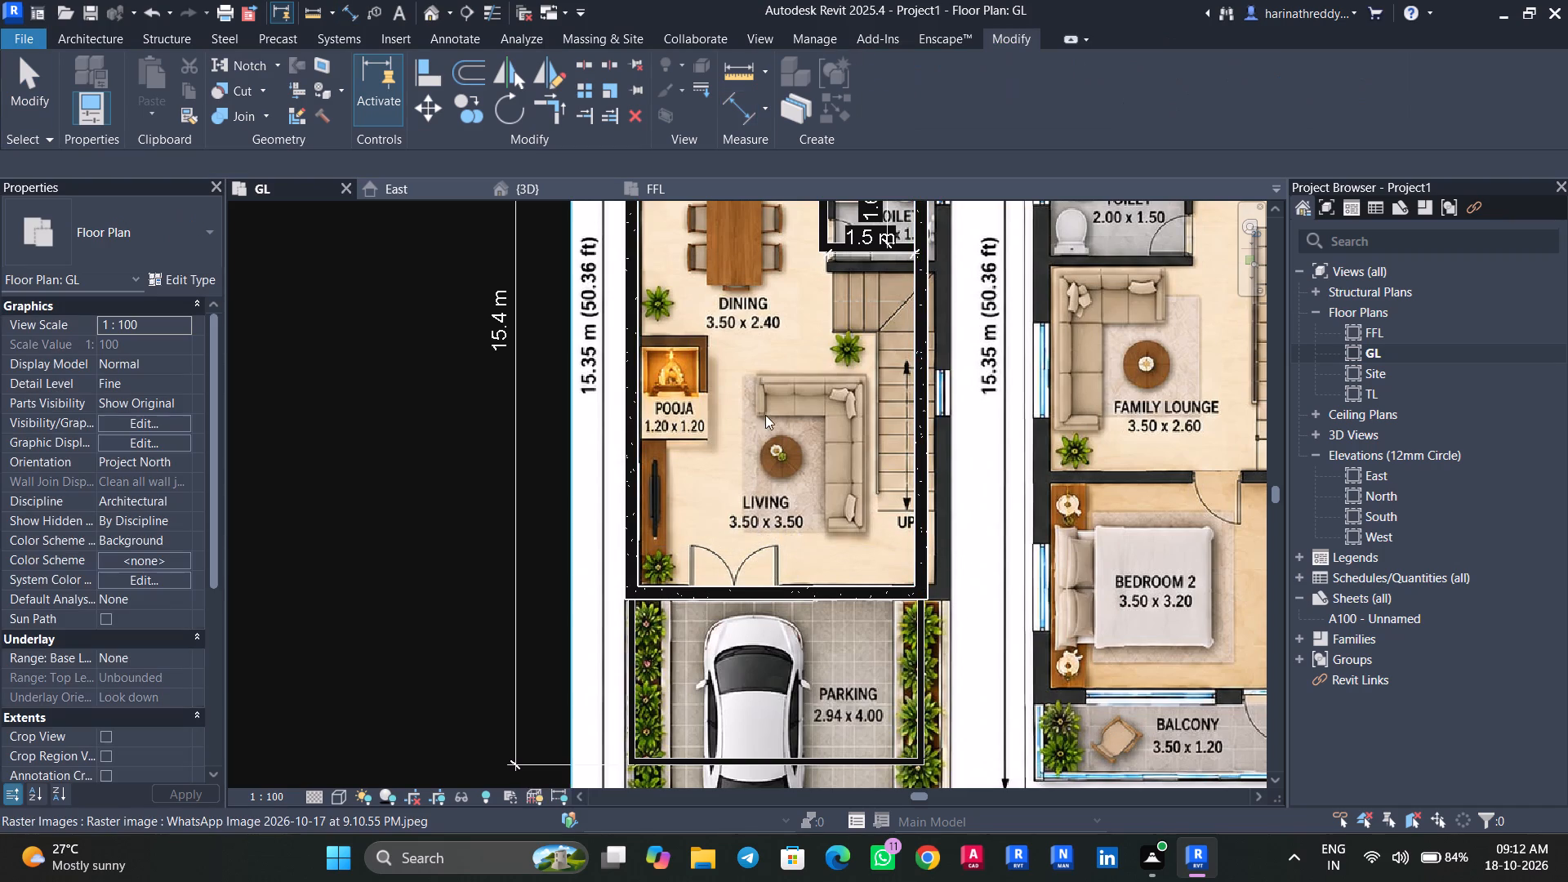
Draw an L-shaped IN WALL around the pooja from the side EX WALL, with a return leg about 0.9 m long.
scroll(685, 377, up, 4)
middle_drag(688, 402, 746, 549)
text(WA)
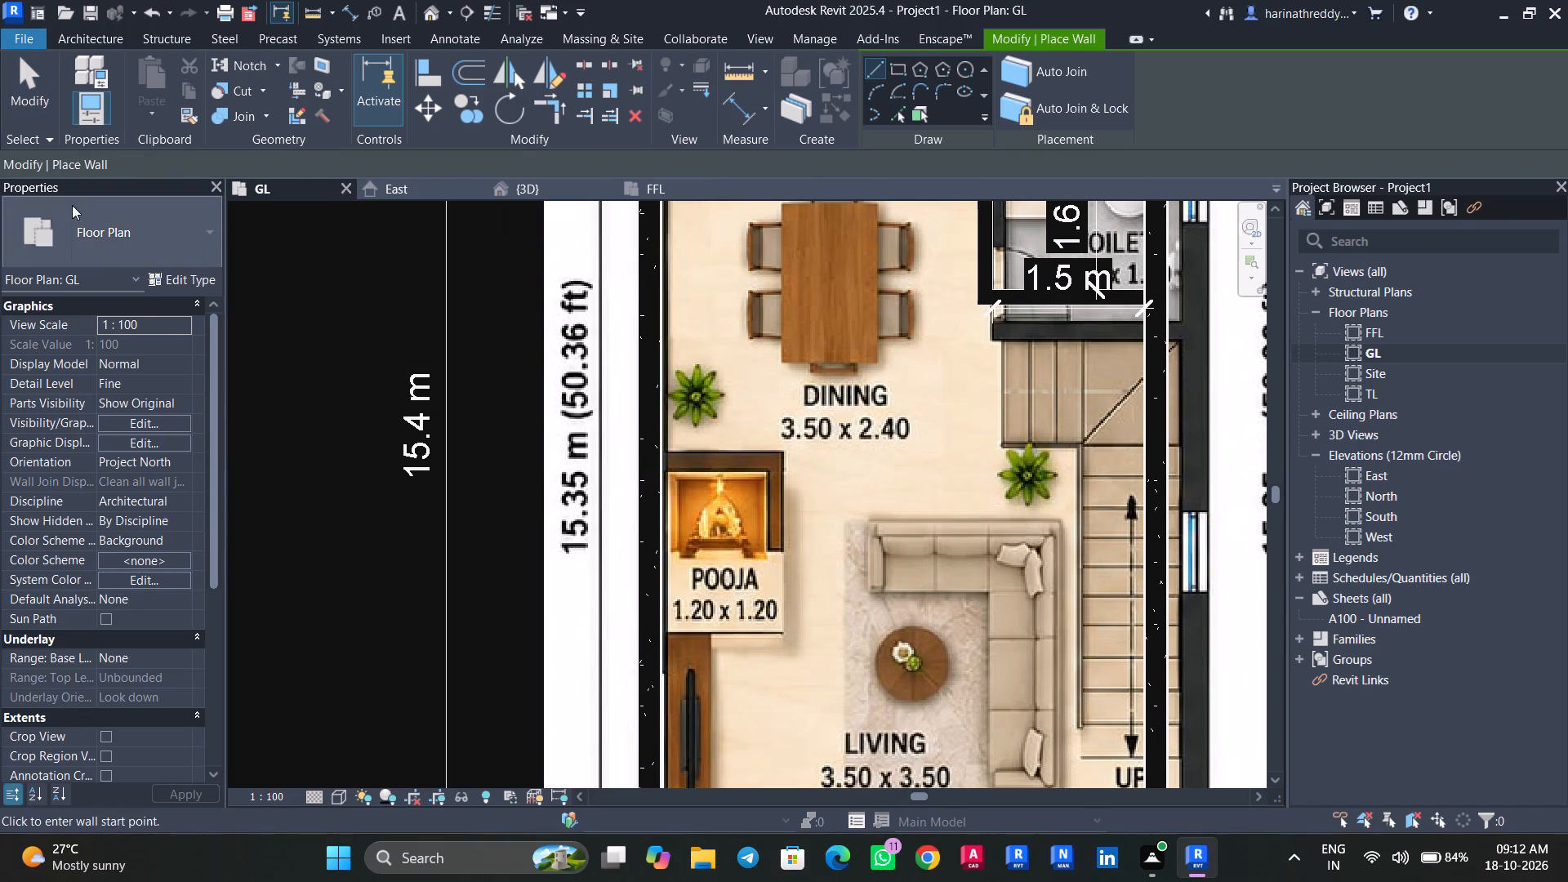
click(105, 250)
scroll(114, 385, up, 4)
click(96, 386)
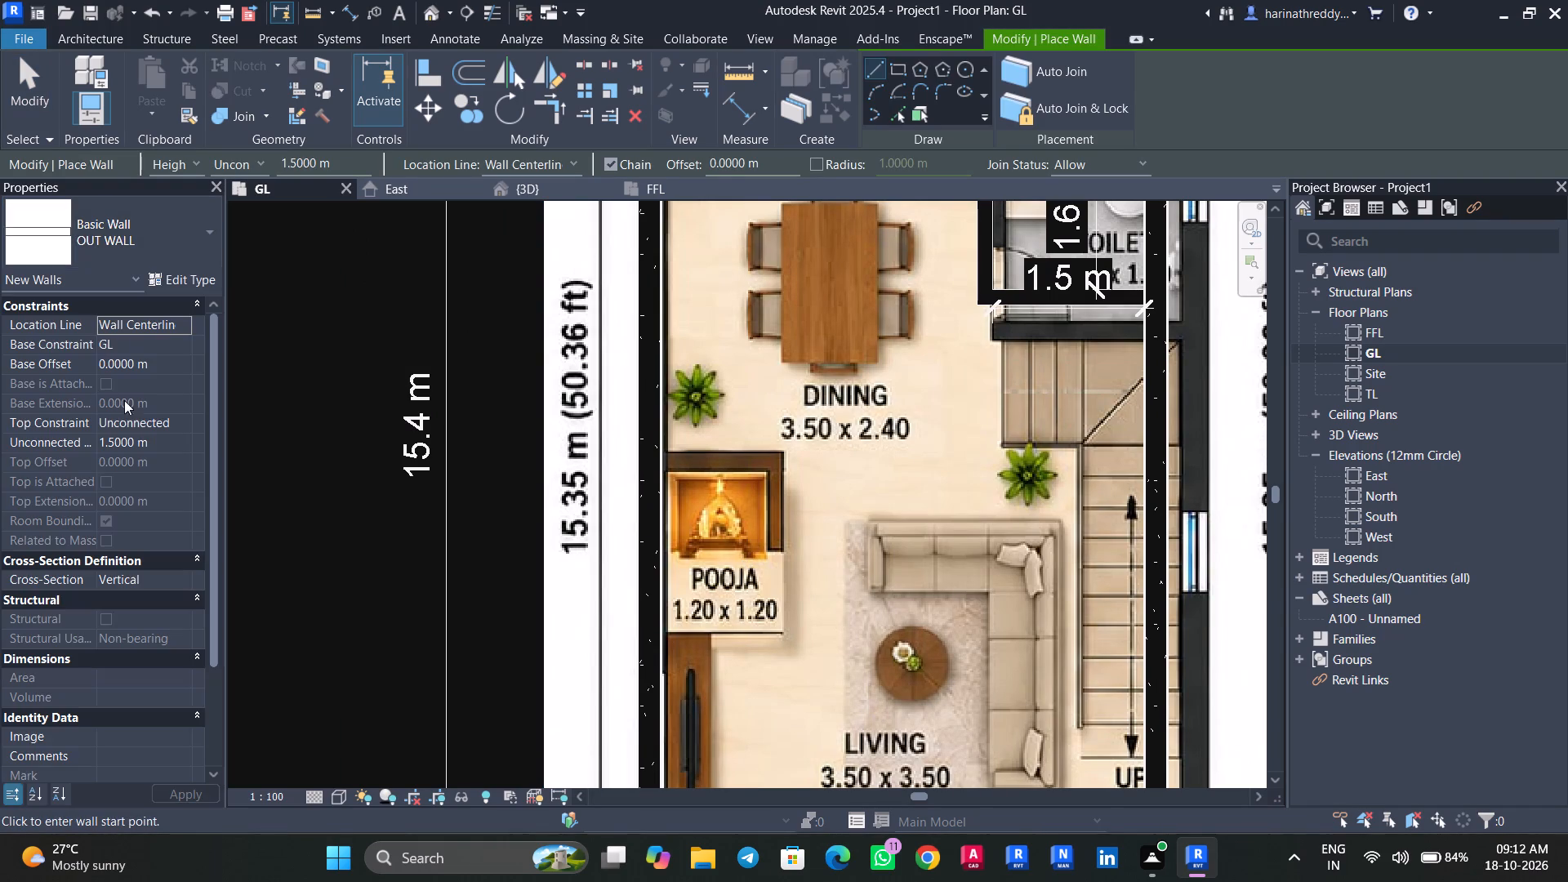
scroll(904, 568, up, 4)
click(477, 381)
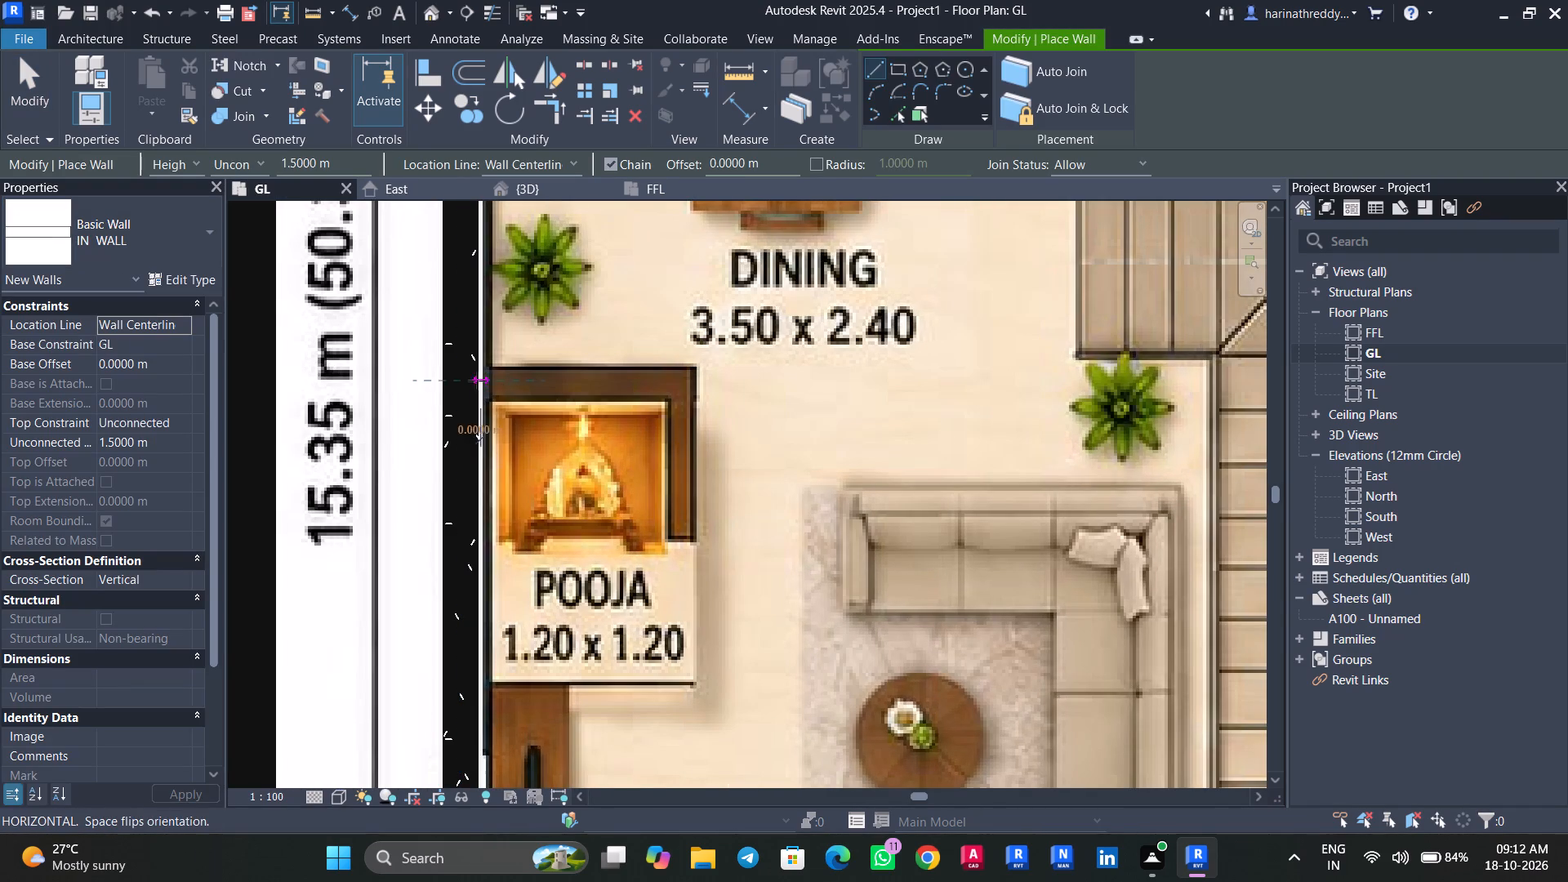
click(683, 379)
click(679, 532)
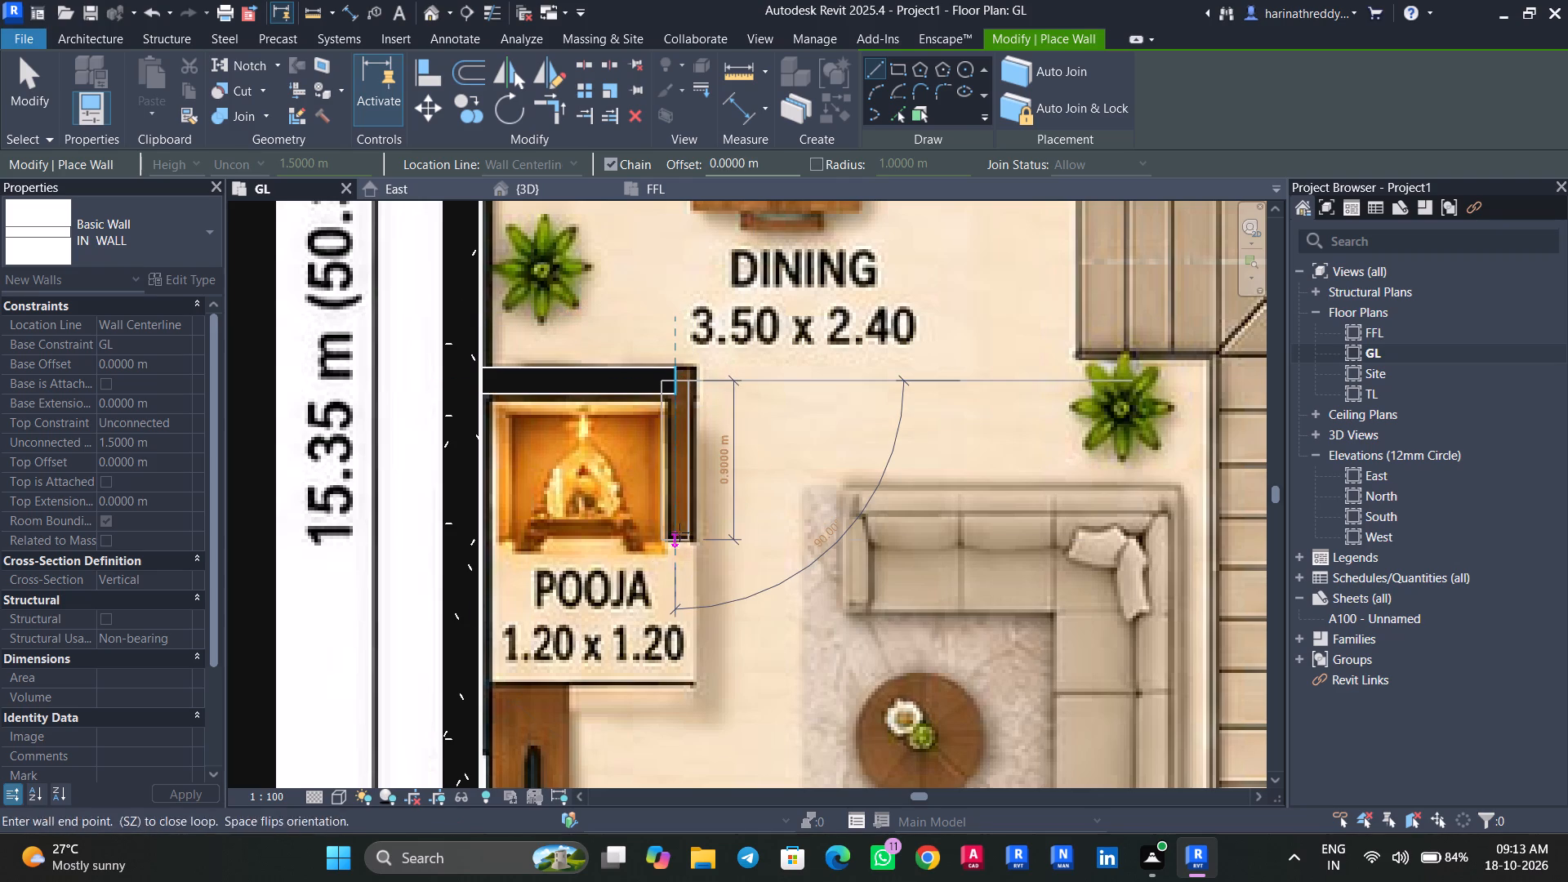
key(Escape)
key(Escape)
key(Escape)
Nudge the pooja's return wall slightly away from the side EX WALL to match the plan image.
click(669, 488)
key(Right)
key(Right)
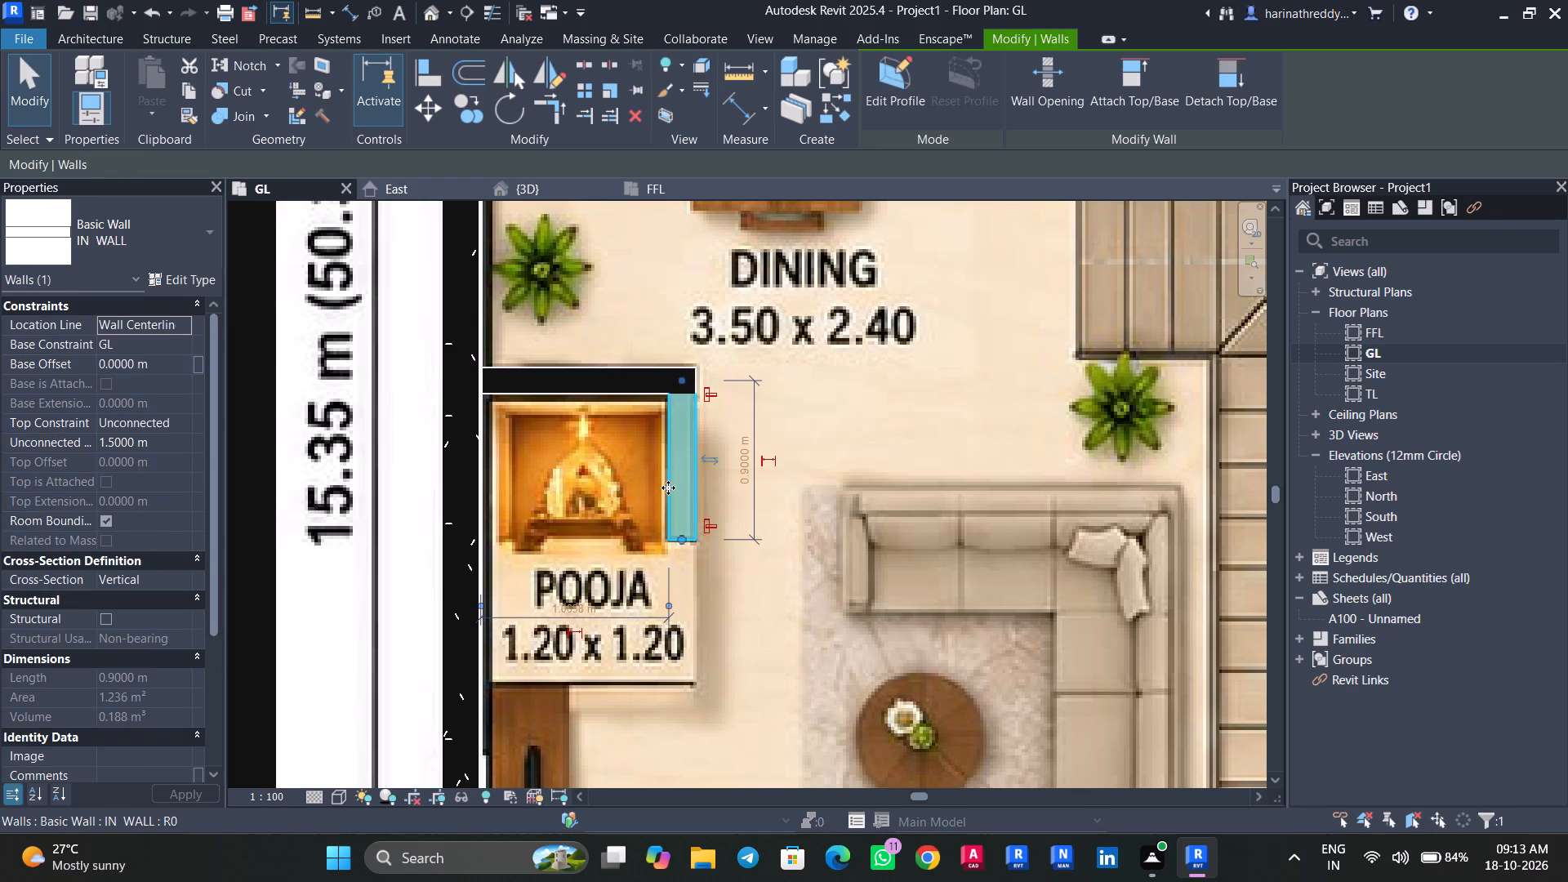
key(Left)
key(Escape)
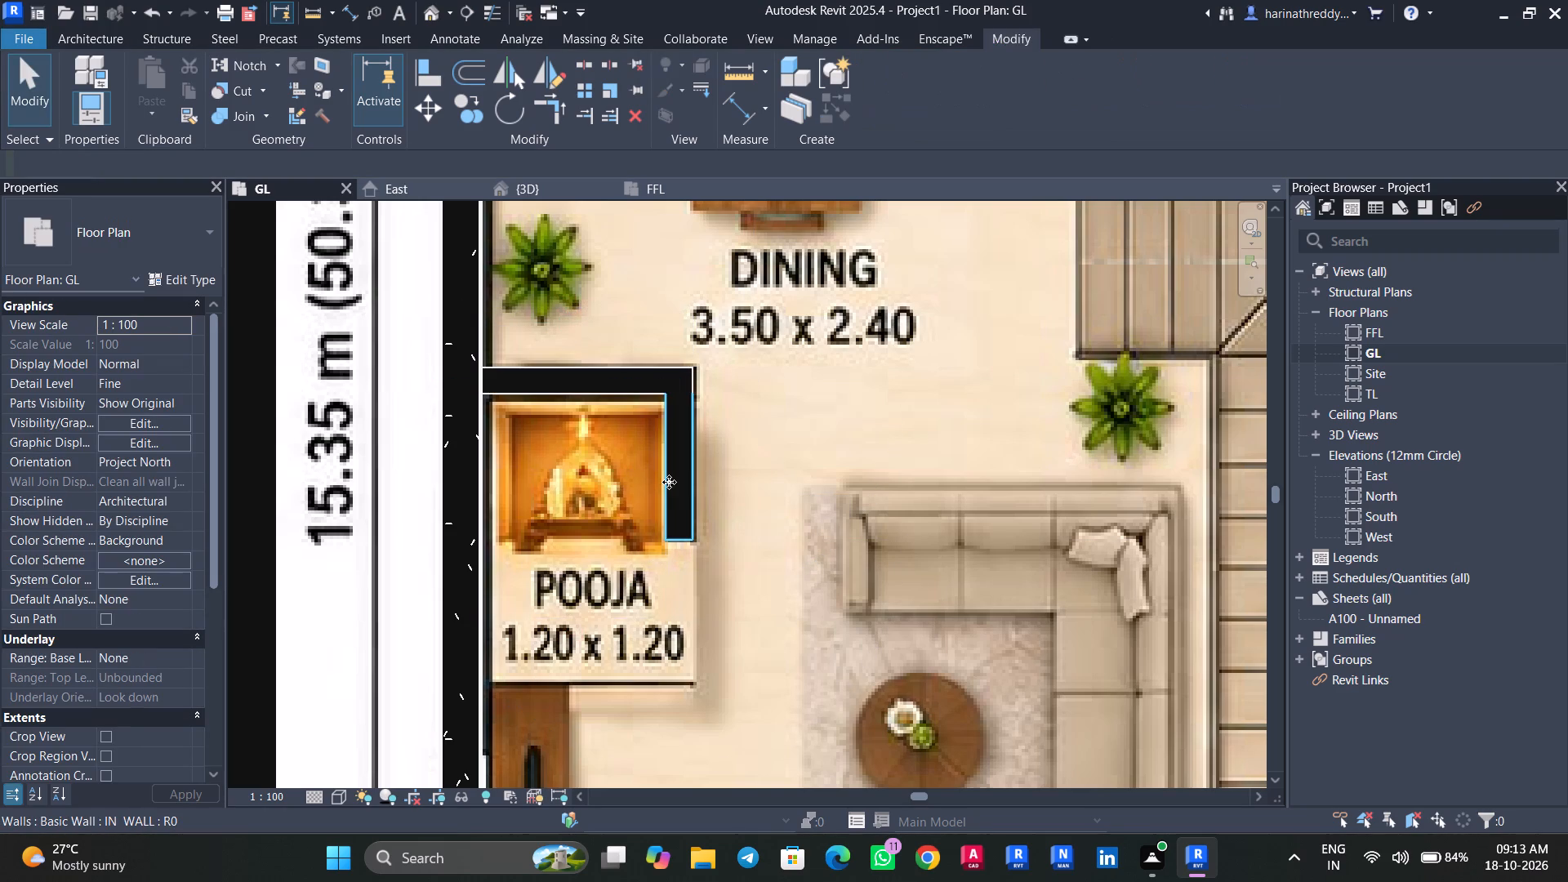
Dimension the pooja's clear width from the side EX WALL's inner face to the return wall's inner face.
text(DI)
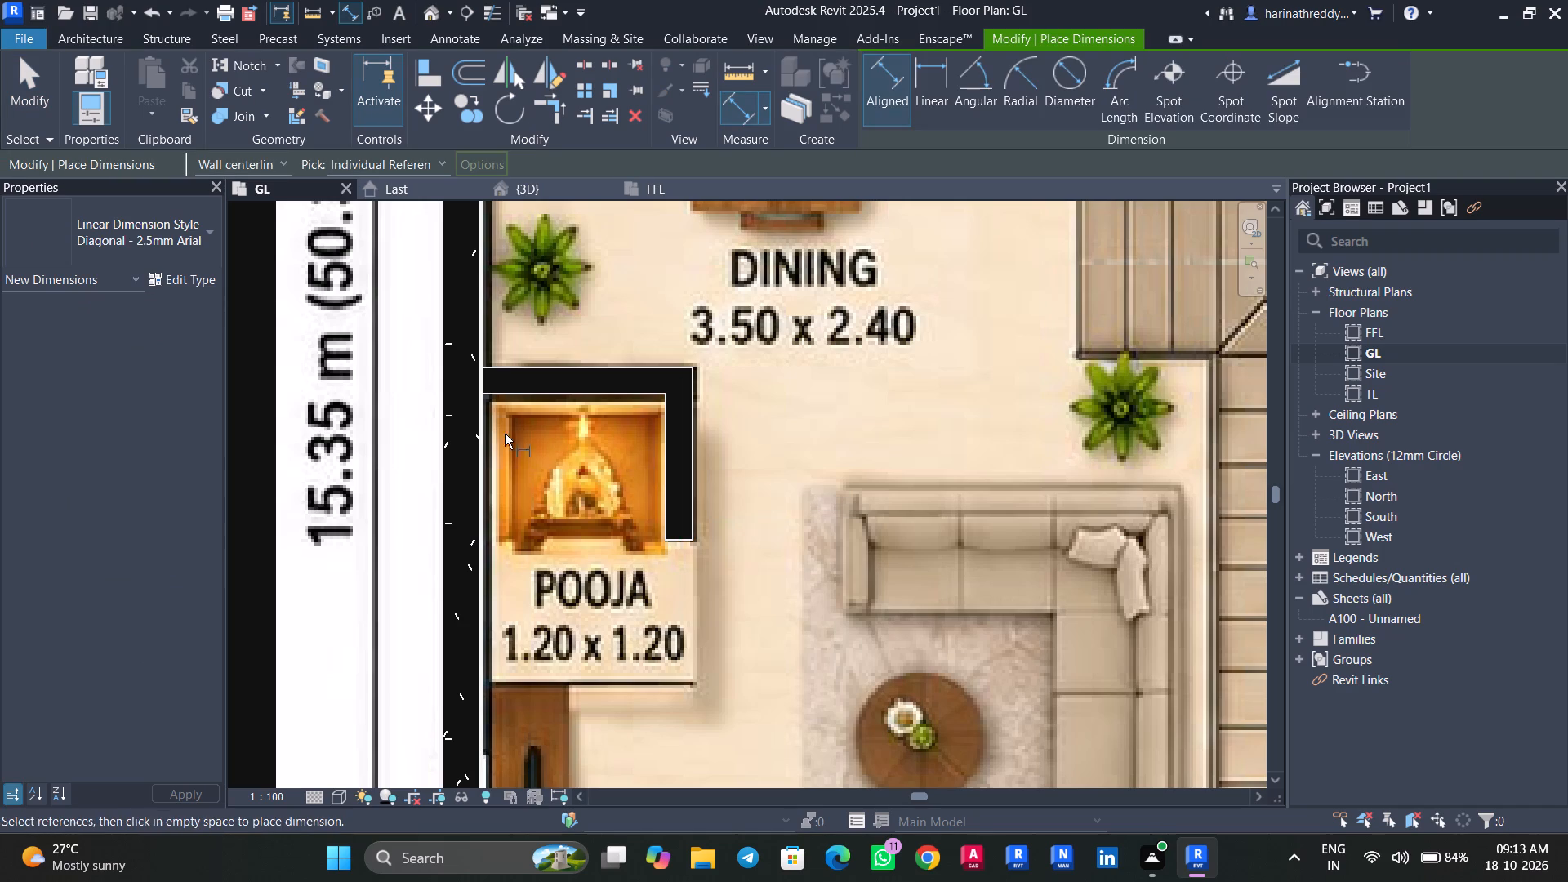
key(Tab)
click(482, 425)
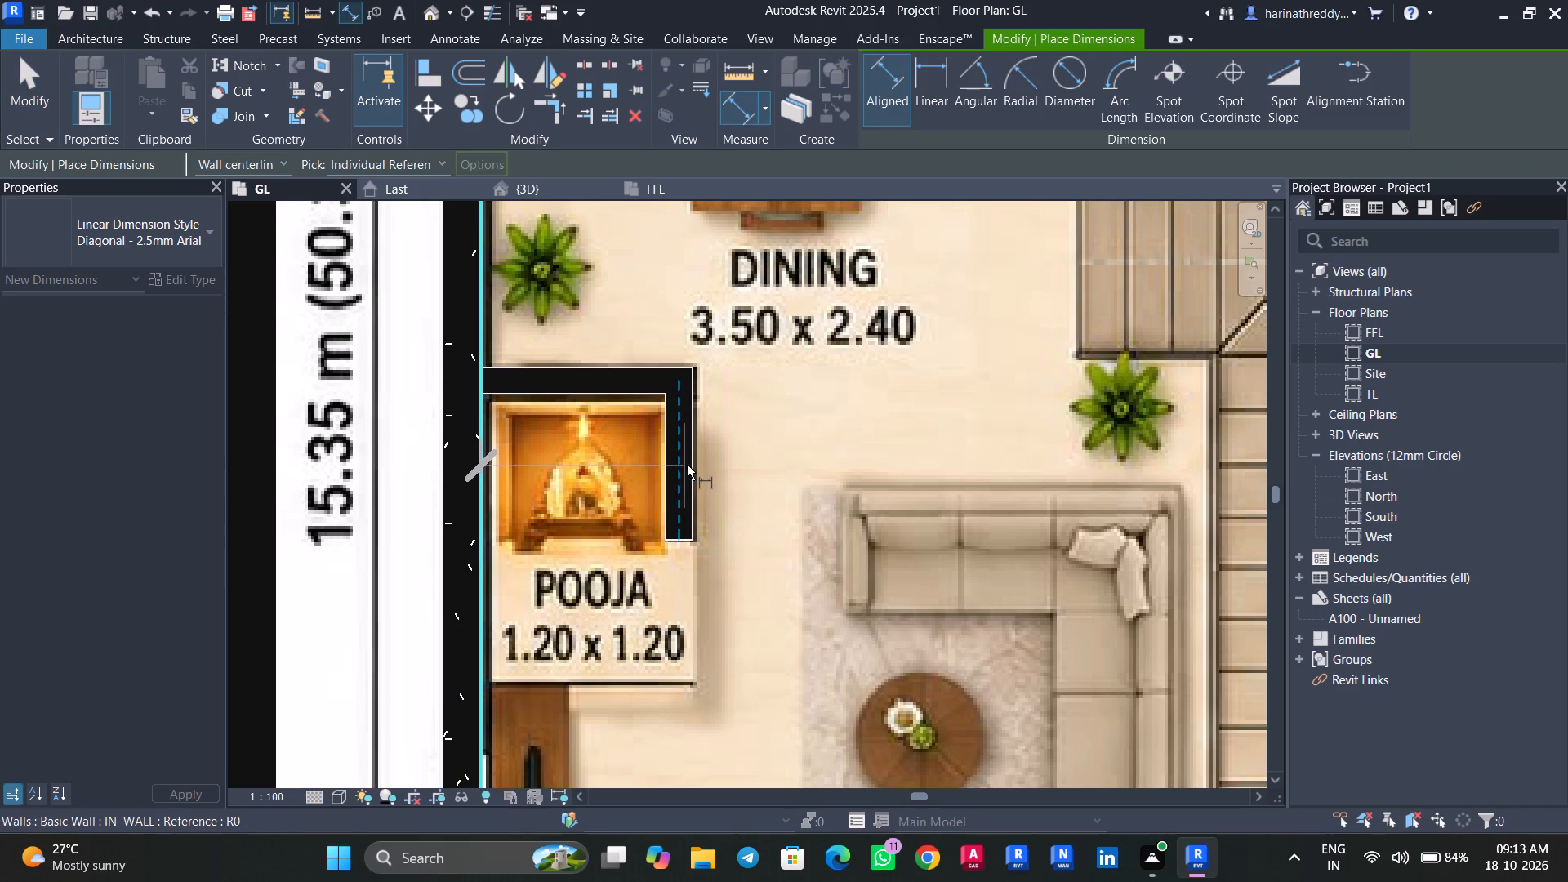
key(Tab)
click(665, 459)
click(767, 487)
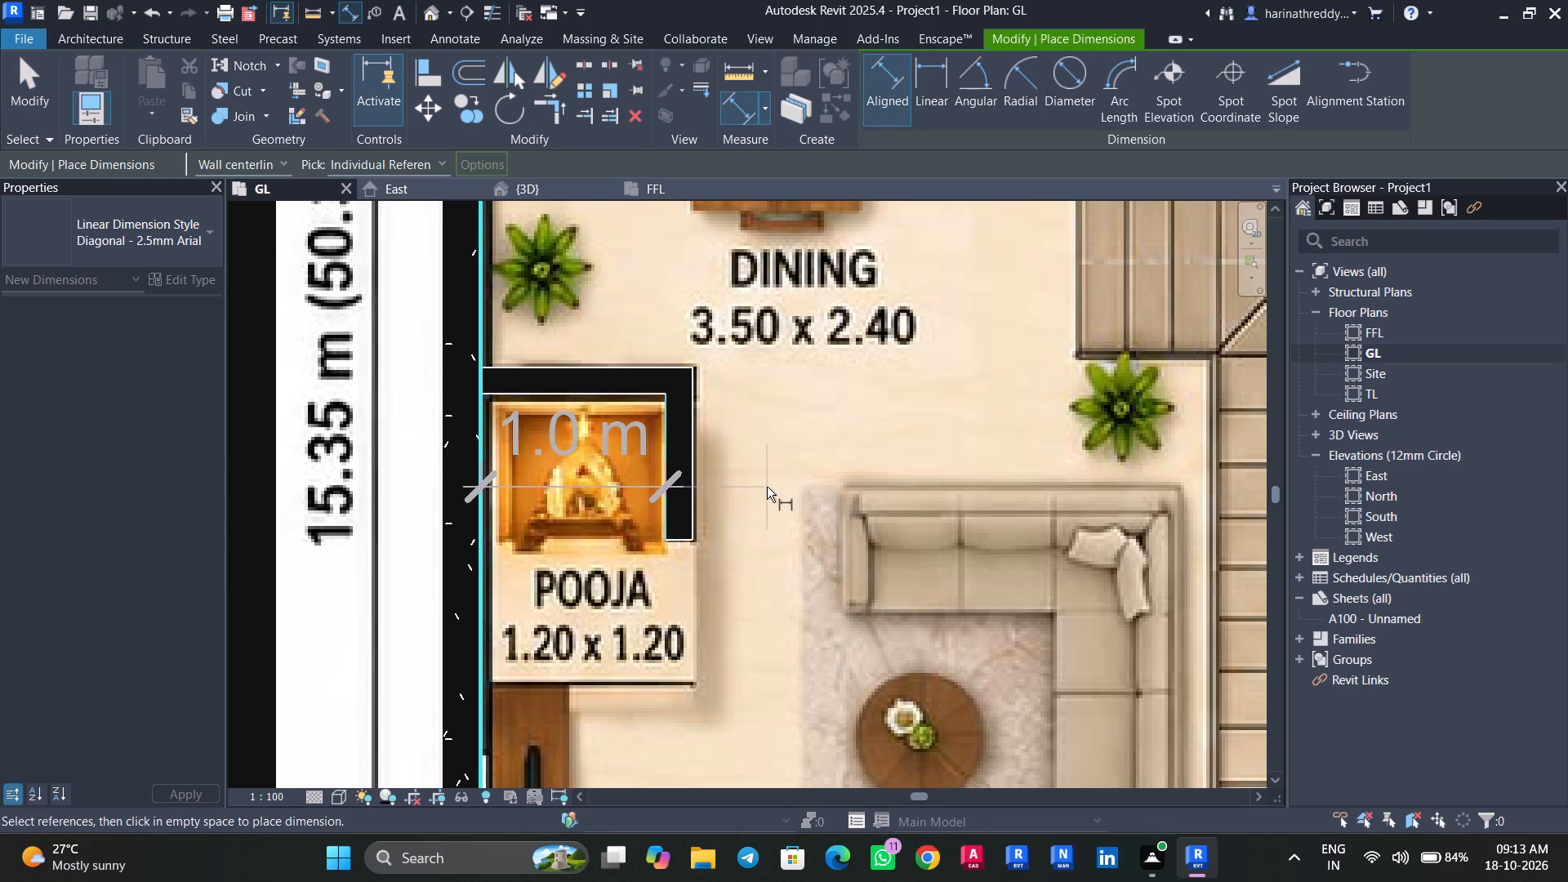
key(Escape)
key(Escape)
key(Escape)
Set the pooja's clear width to 1.2 m by repositioning its return wall.
click(679, 432)
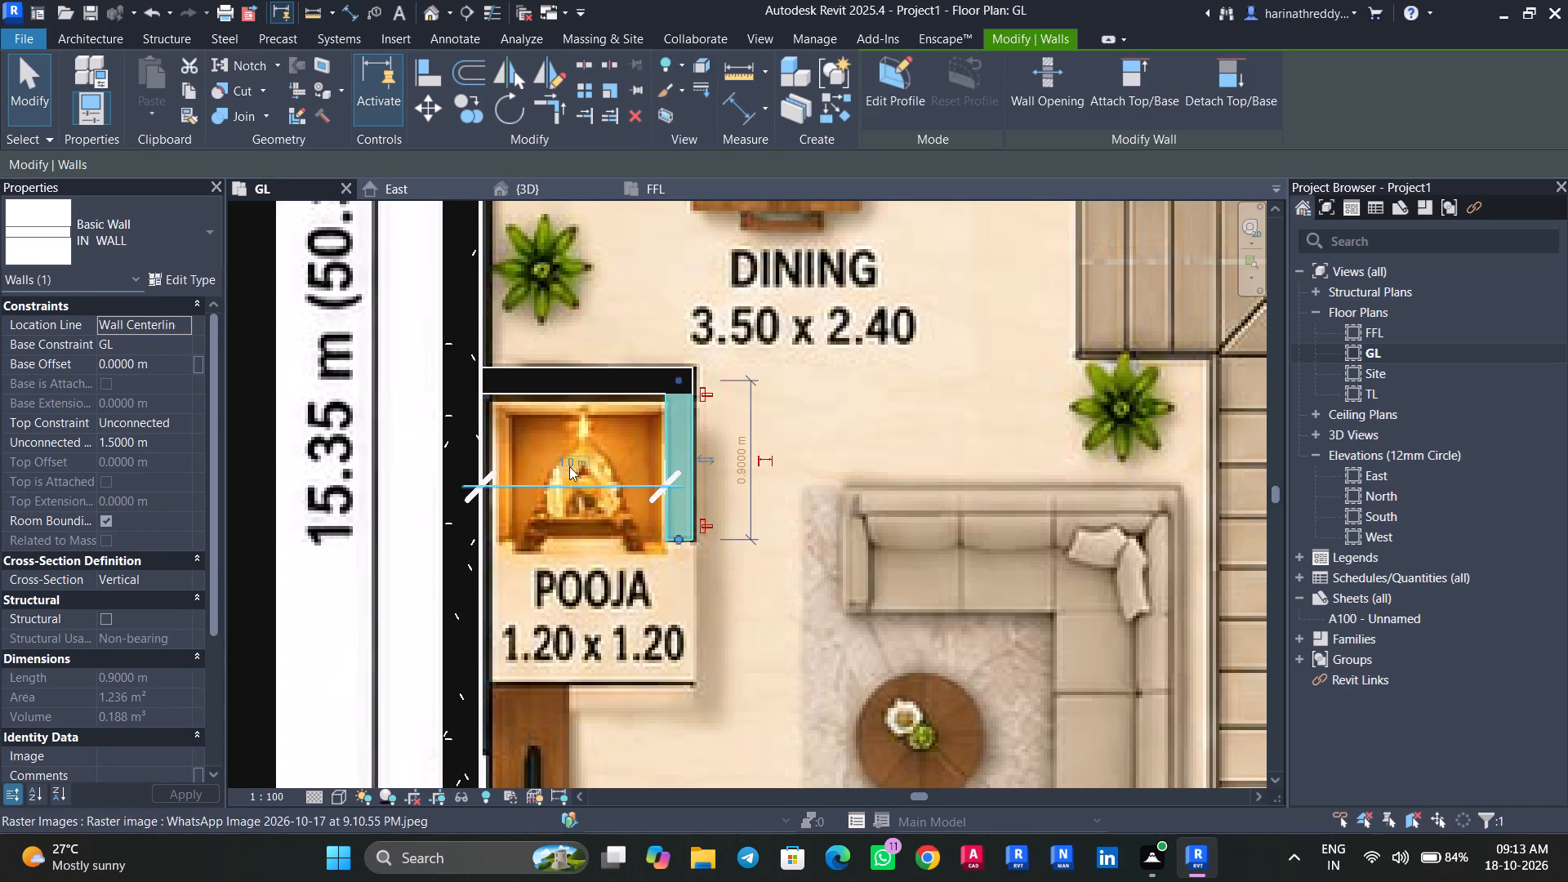
click(569, 466)
text(1.2)
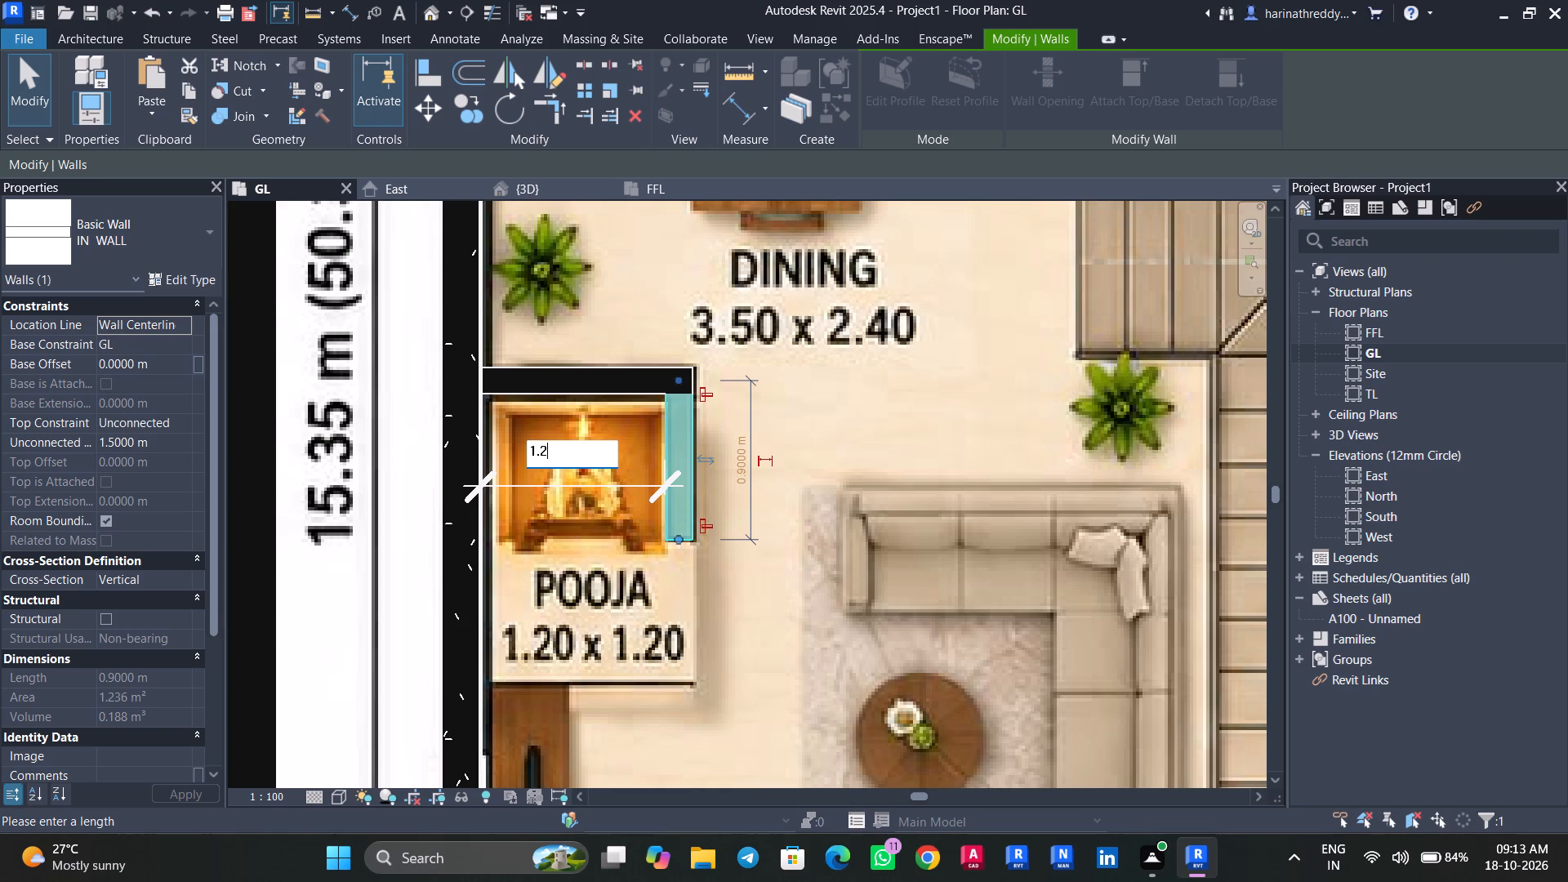
key(Return)
key(Escape)
key(Escape)
Dimension the pooja's clear depth from its dining-side wall's inner face to the return wall's free end, placing it outside the pooja.
text(DI)
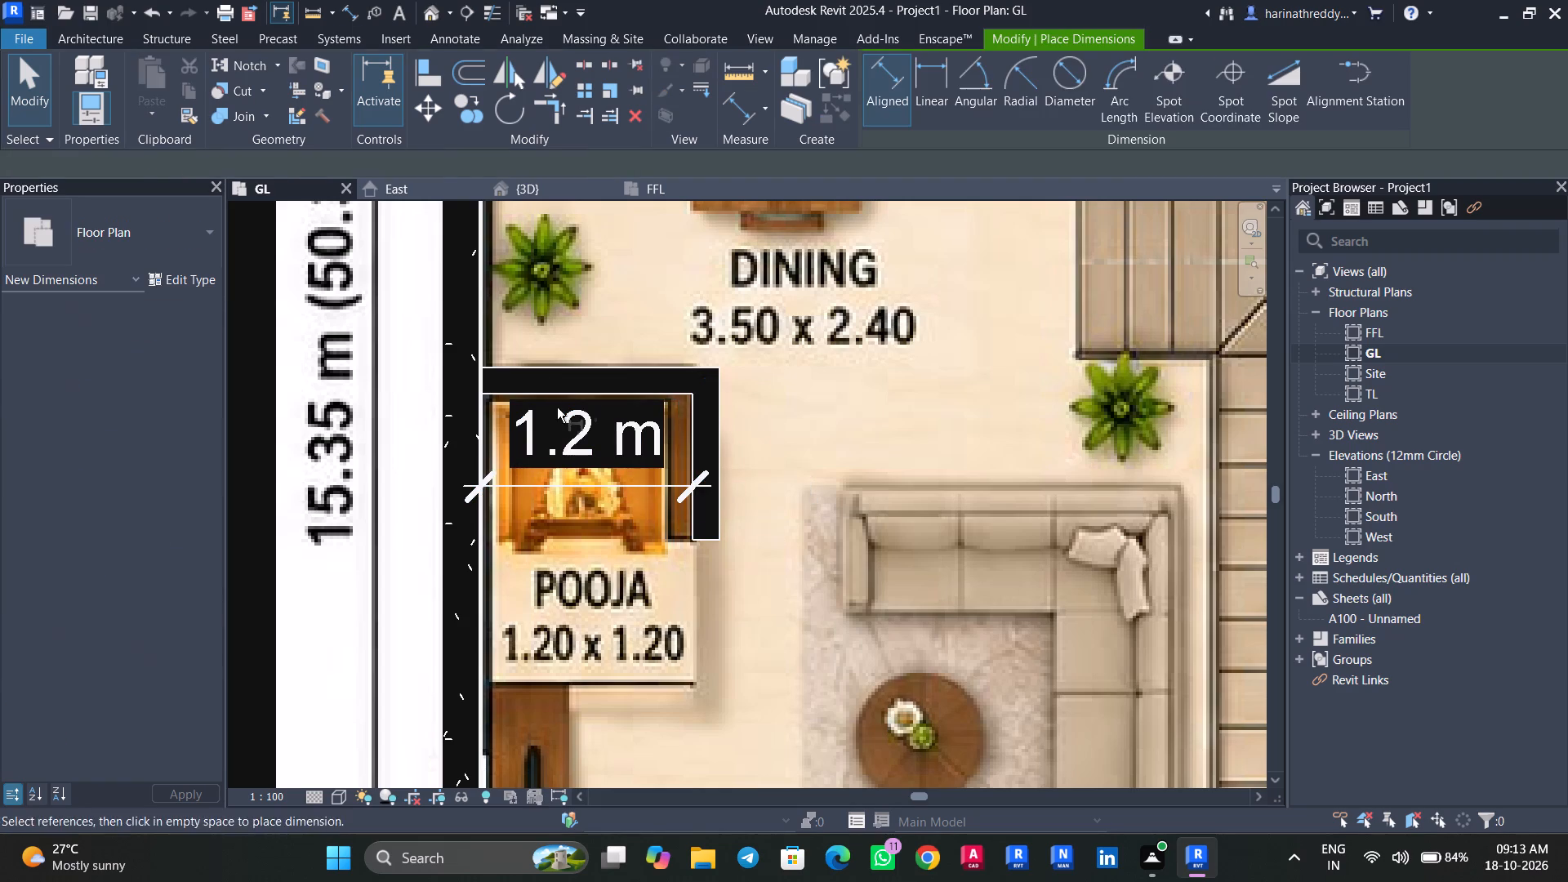
key(Tab)
click(575, 394)
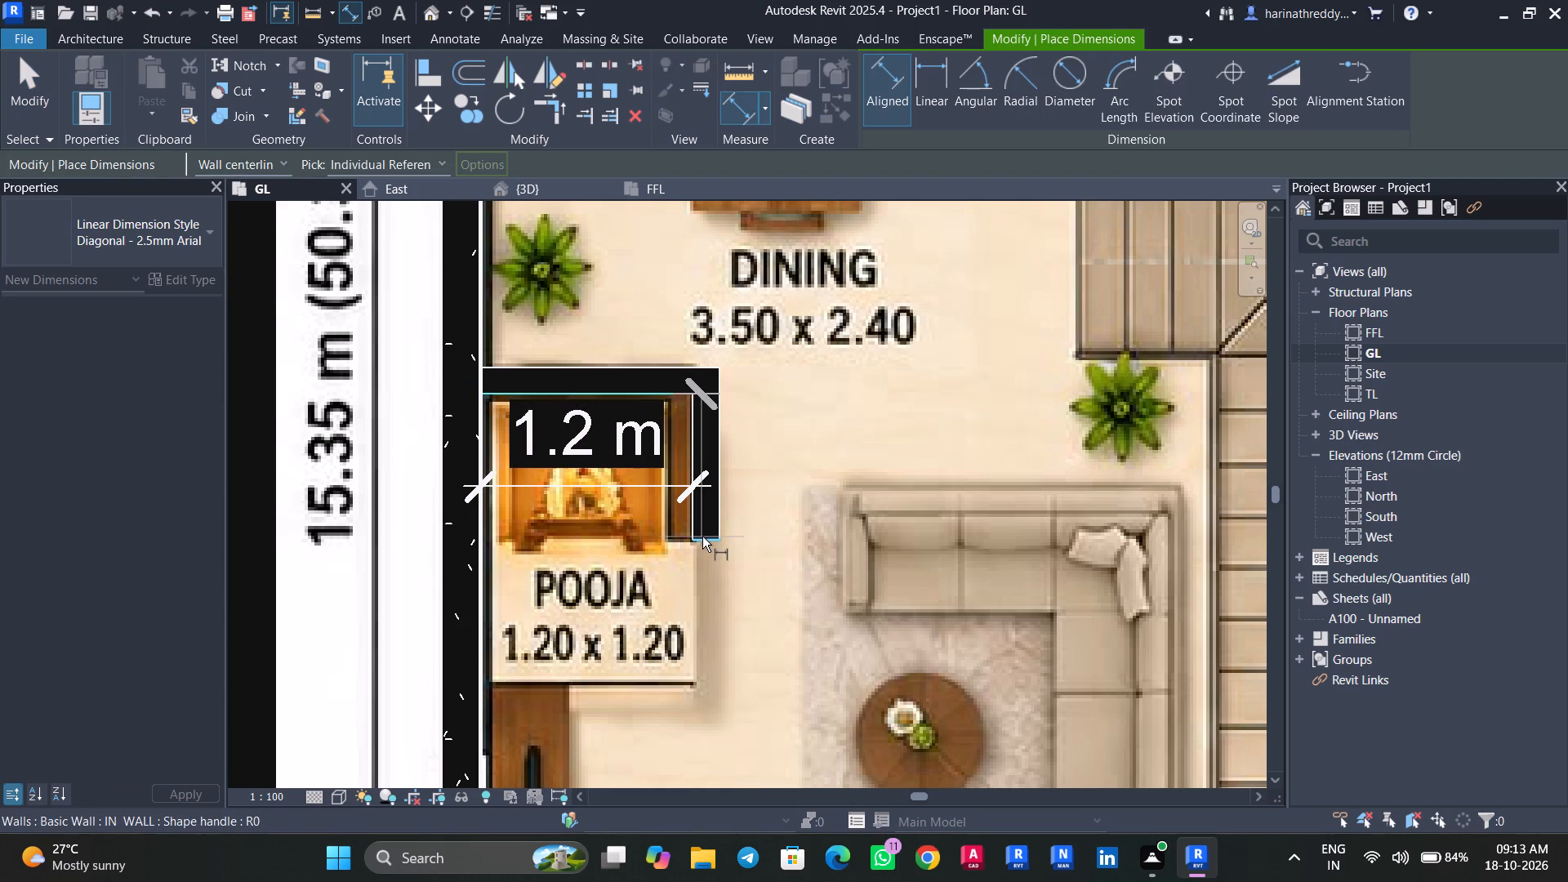
click(705, 542)
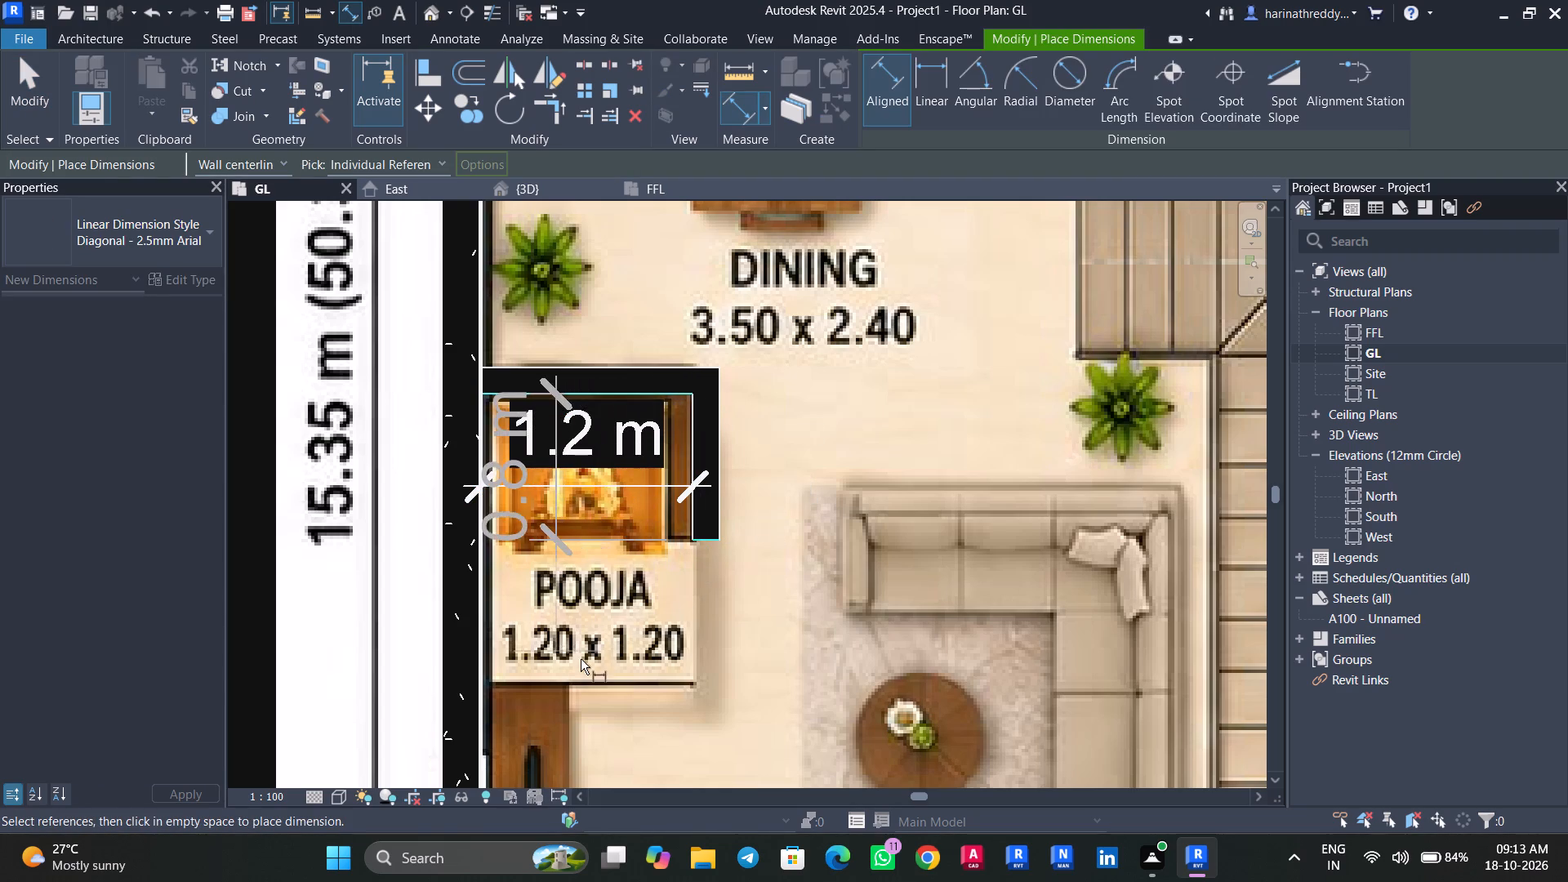
click(801, 716)
key(Escape)
key(Escape)
key(Escape)
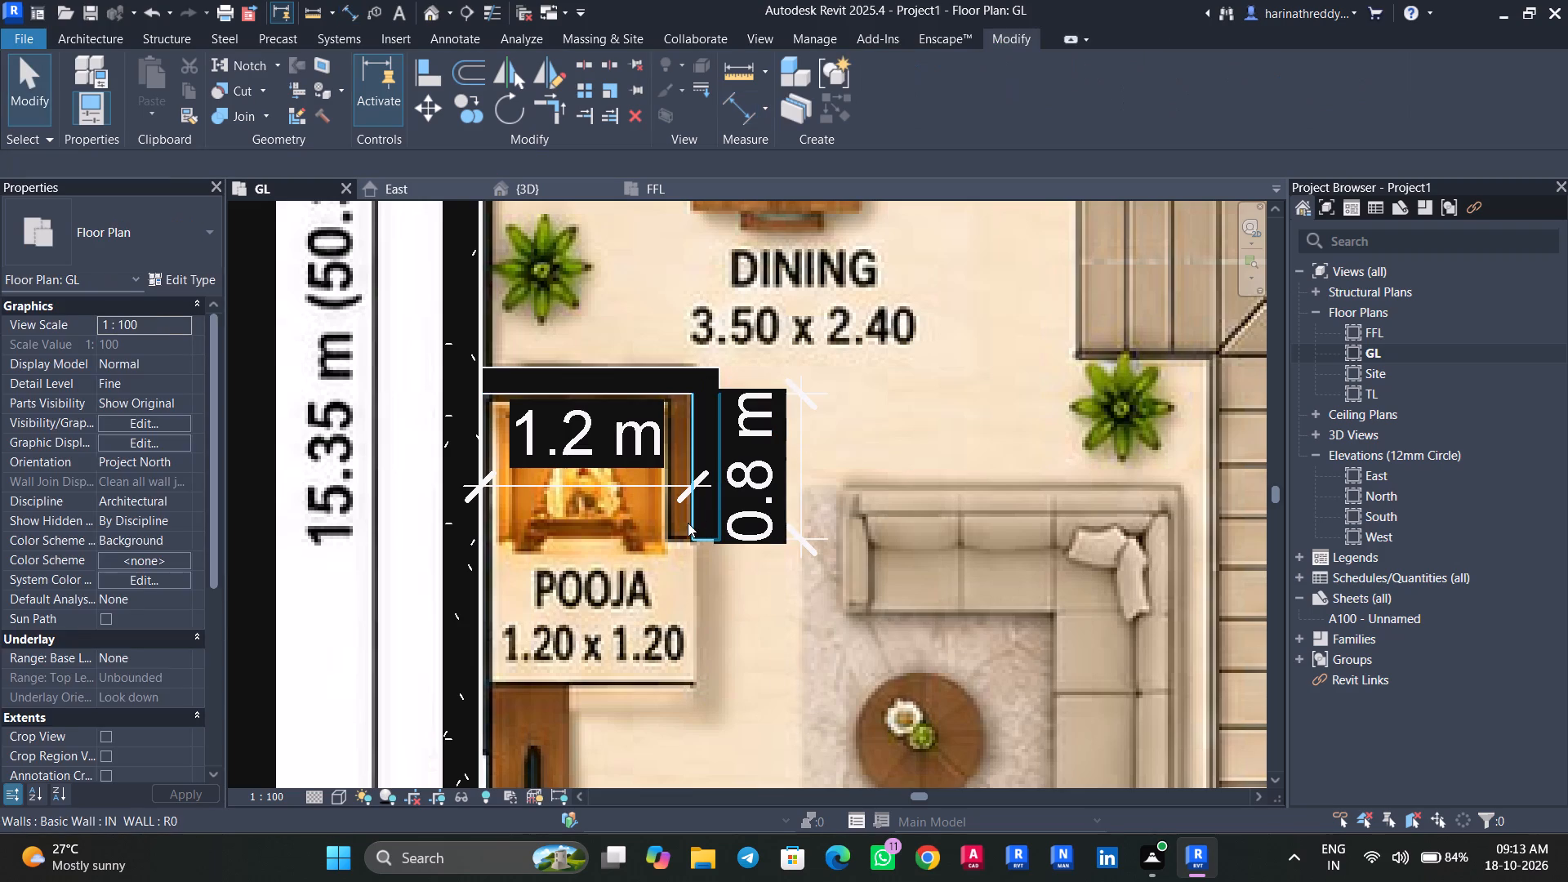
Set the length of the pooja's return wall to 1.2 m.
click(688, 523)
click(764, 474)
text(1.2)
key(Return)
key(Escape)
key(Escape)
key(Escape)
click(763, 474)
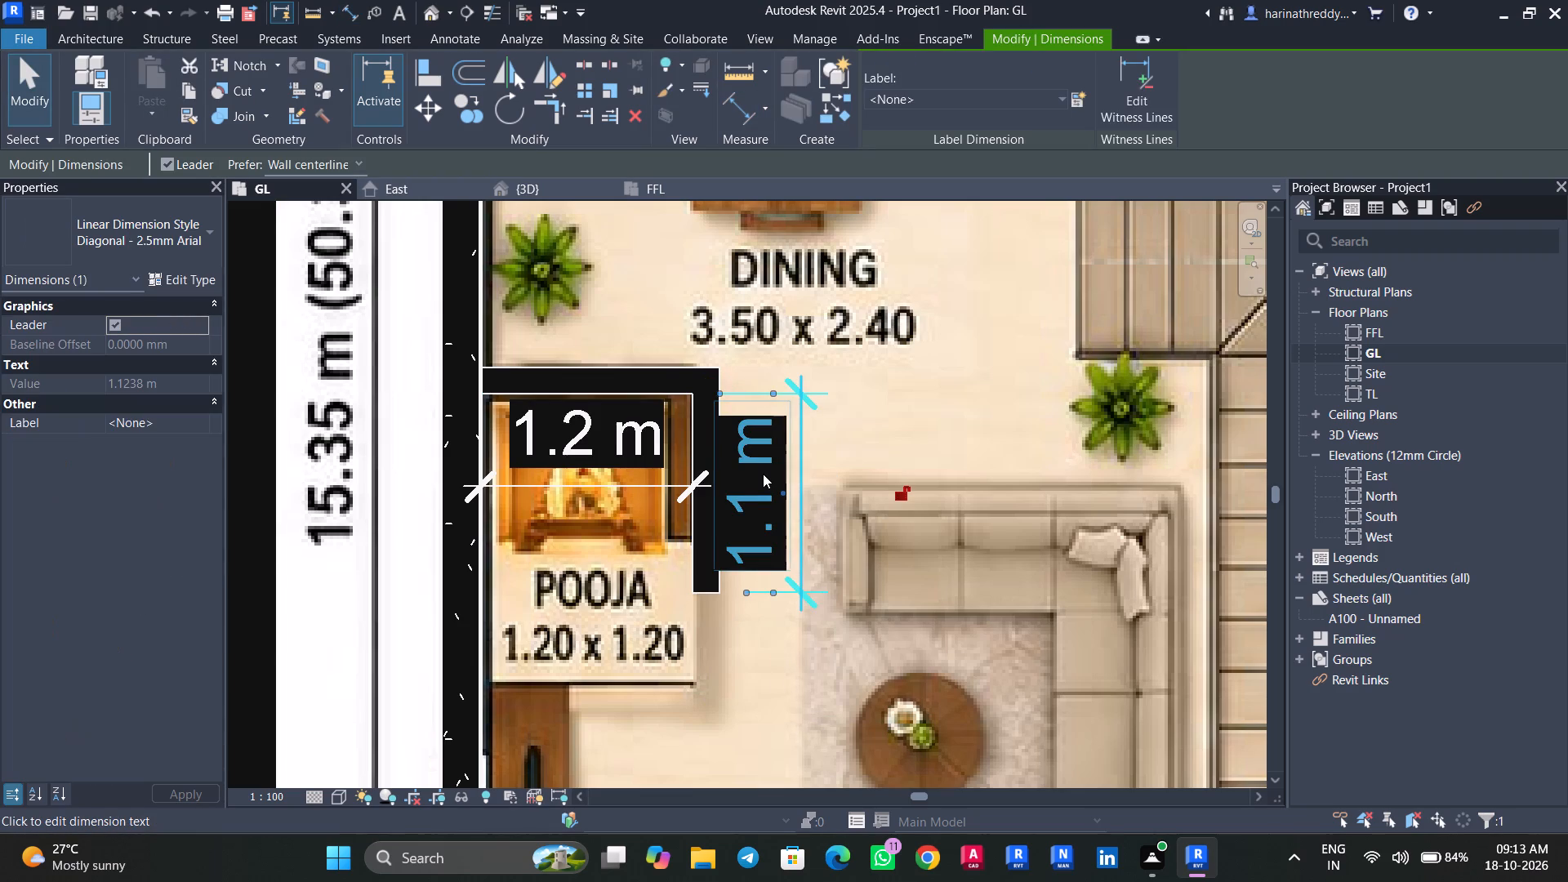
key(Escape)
Set the pooja's clear depth to 1.2 m by adjusting the length of its return wall.
click(698, 586)
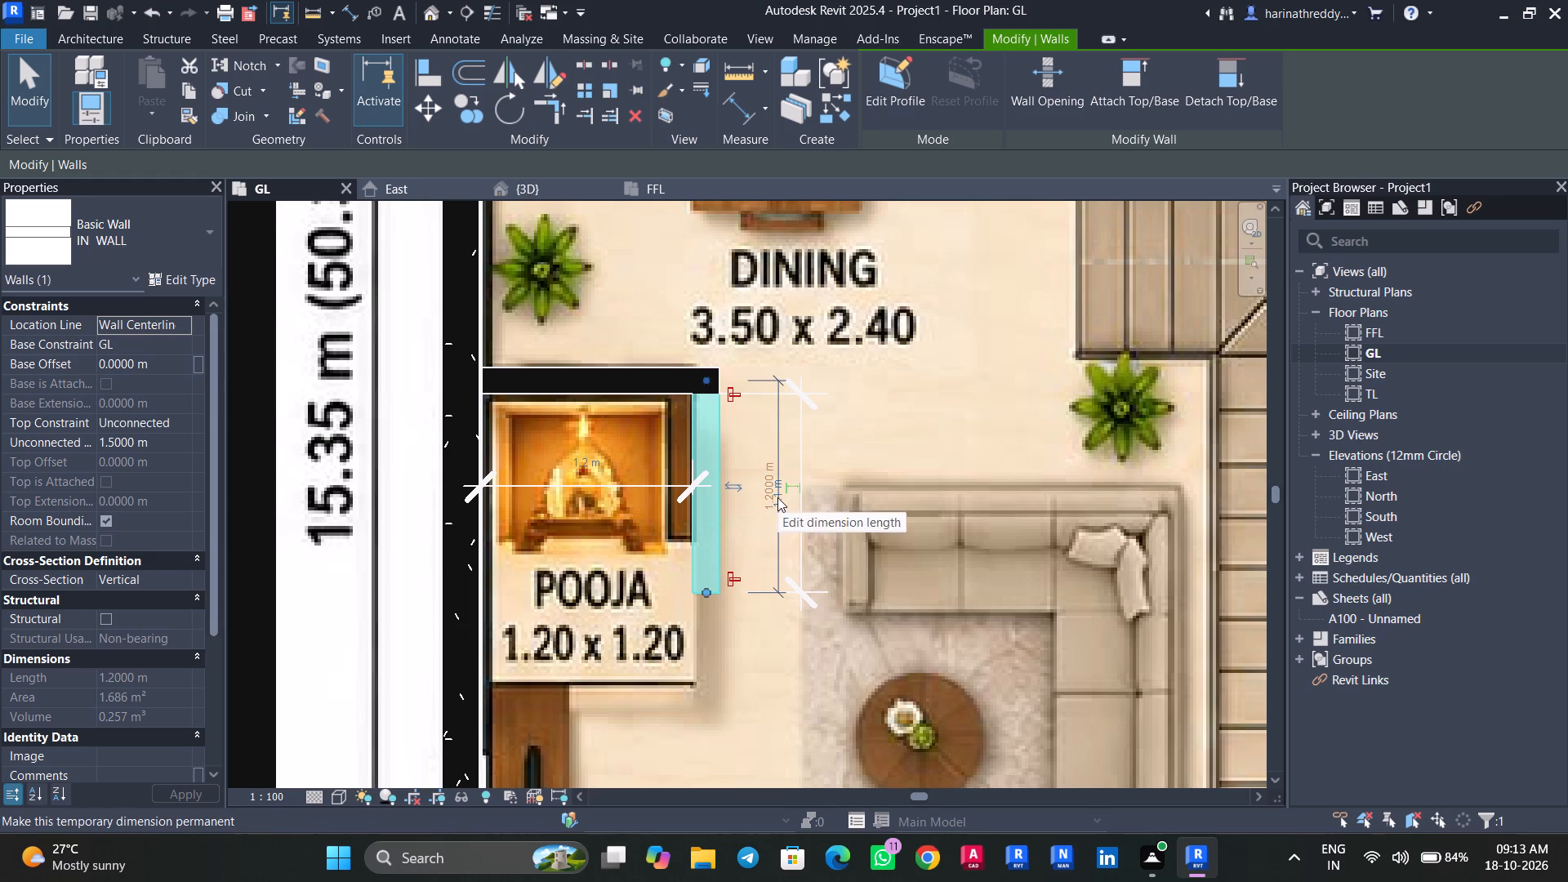
scroll(777, 497, up, 4)
click(777, 497)
text(1.2)
key(Return)
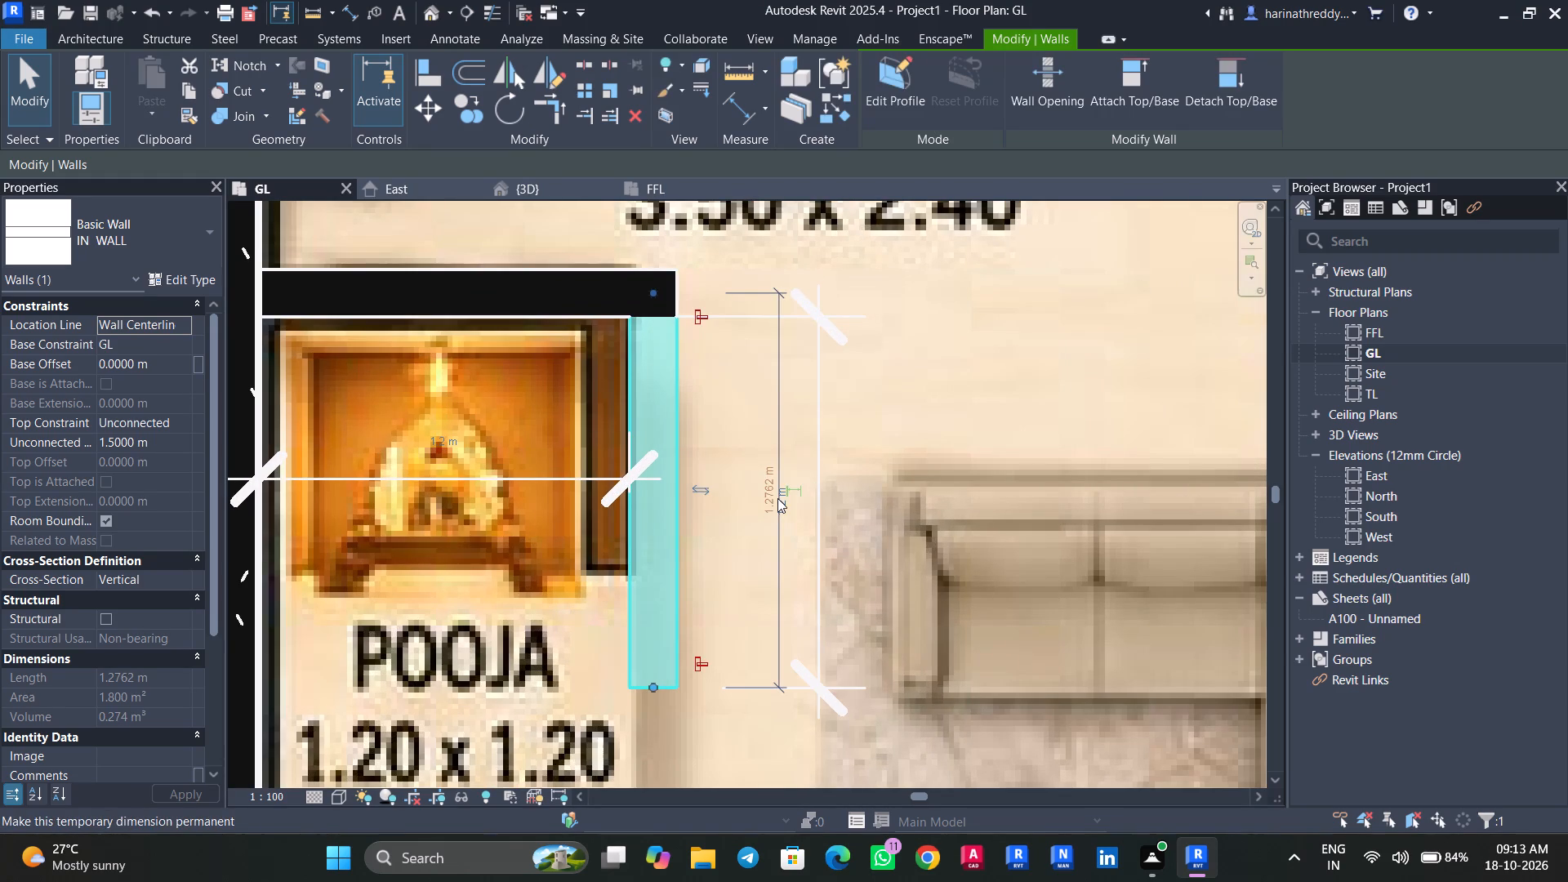
key(Escape)
key(Escape)
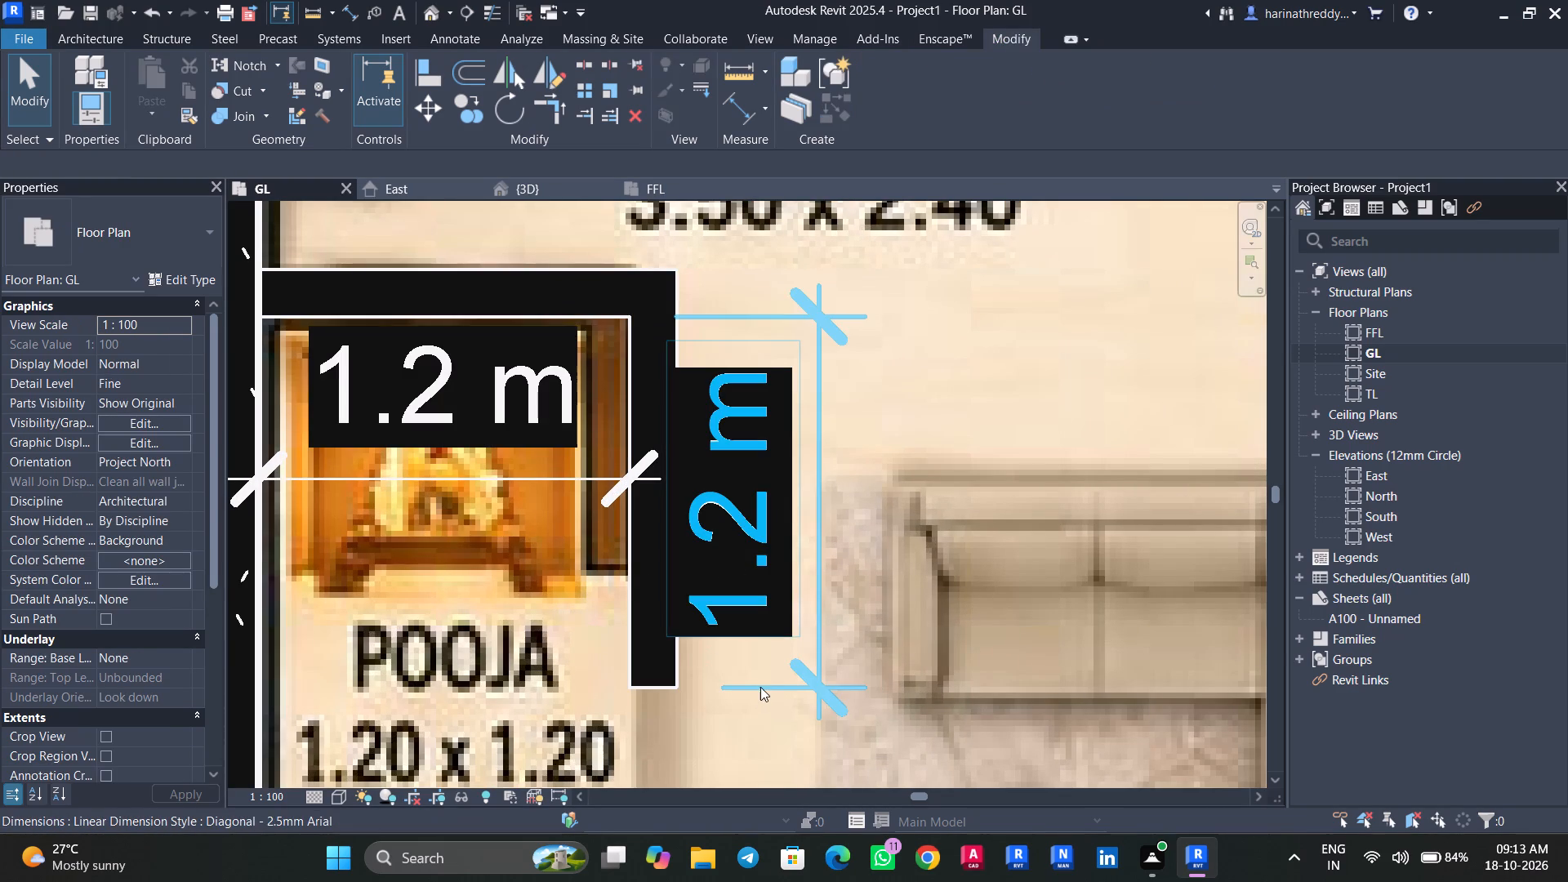
Delete the pooja's clear depth and clear width dimensions.
click(762, 684)
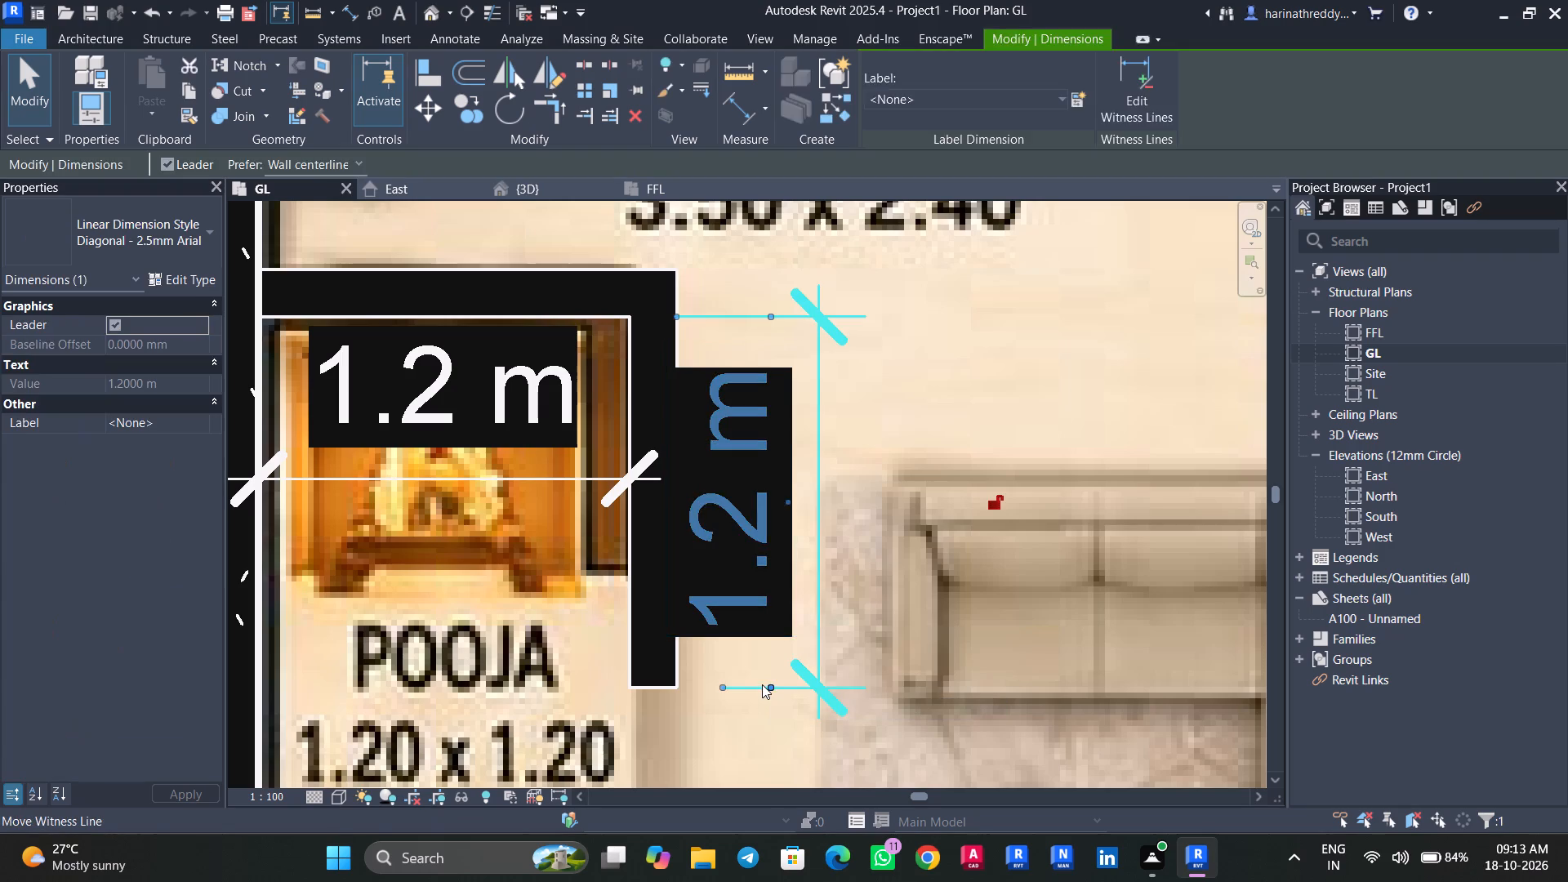
key(Delete)
click(523, 485)
key(Delete)
scroll(523, 485, down, 9)
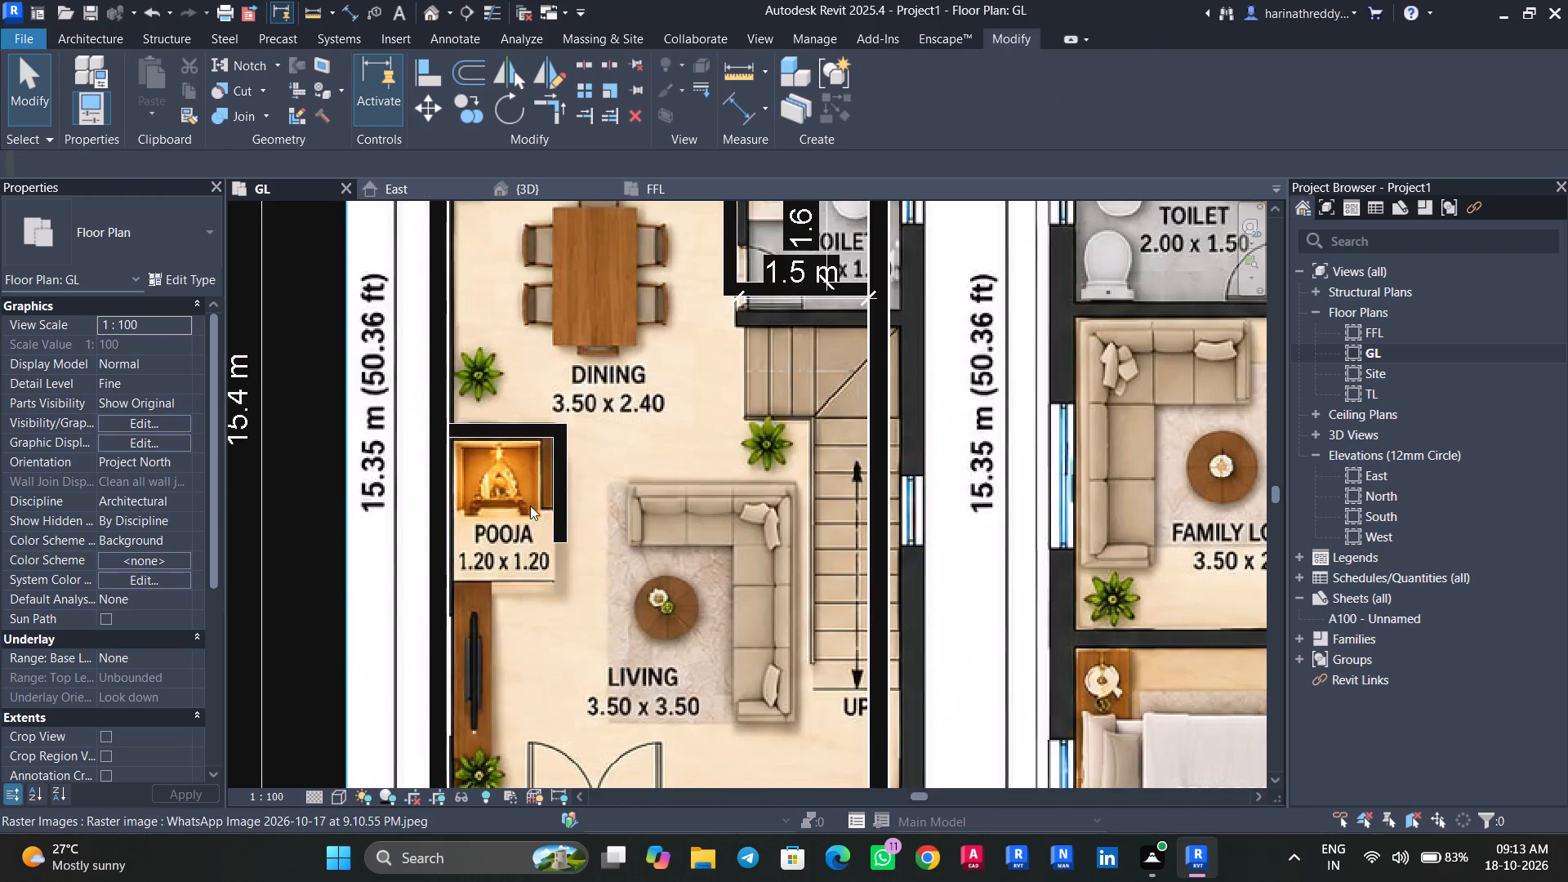
scroll(572, 675, down, 4)
middle_drag(551, 611, 546, 569)
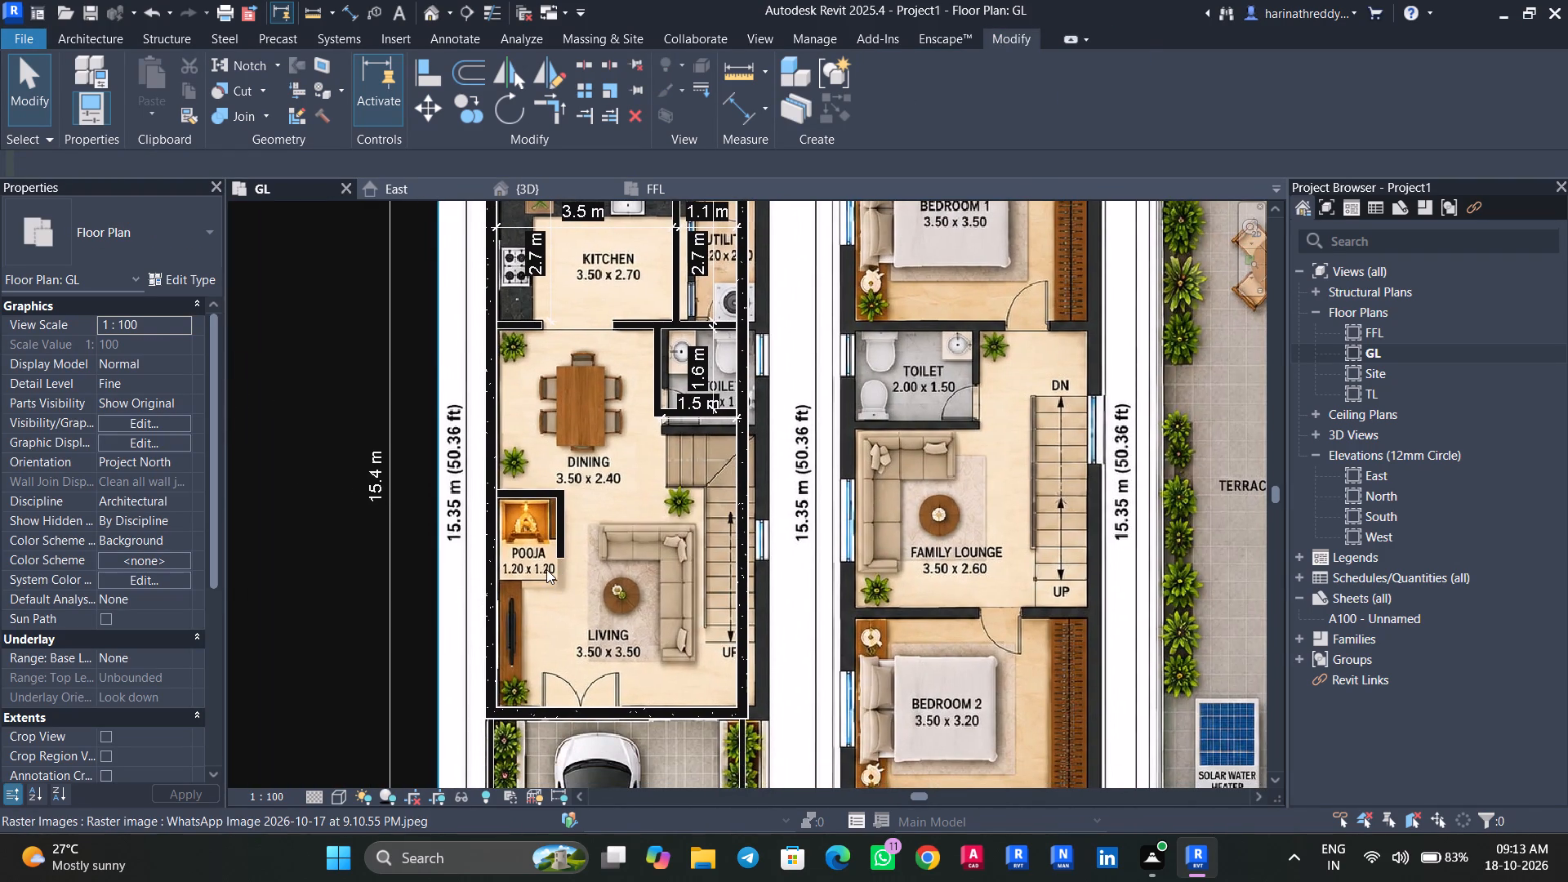
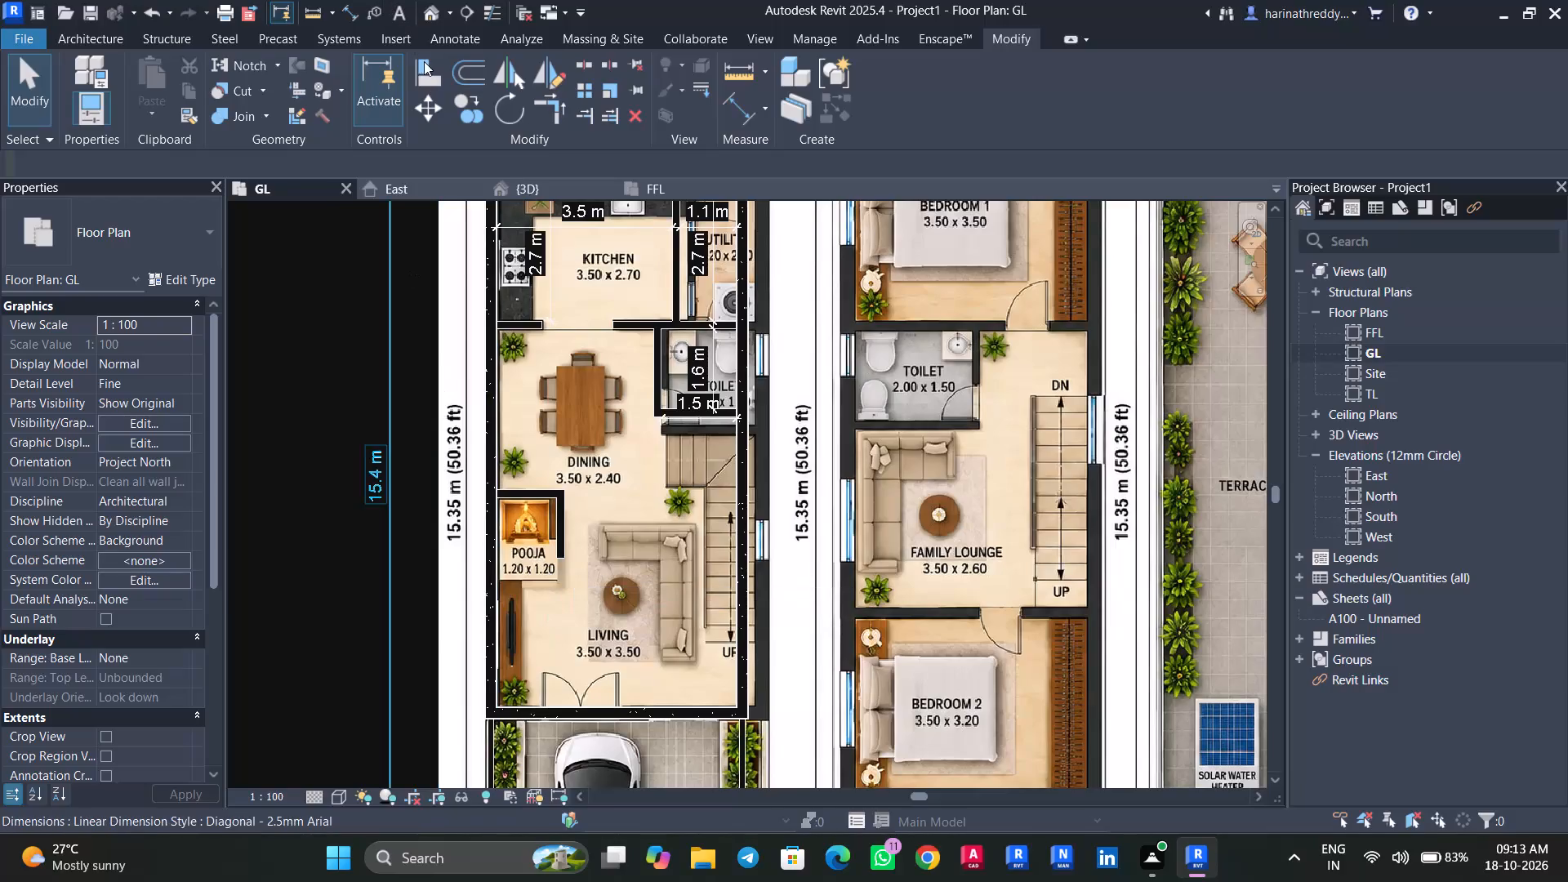
Examine the ground-floor walls and parking enclosure in the 3D view from several angles.
click(427, 17)
scroll(668, 589, down, 4)
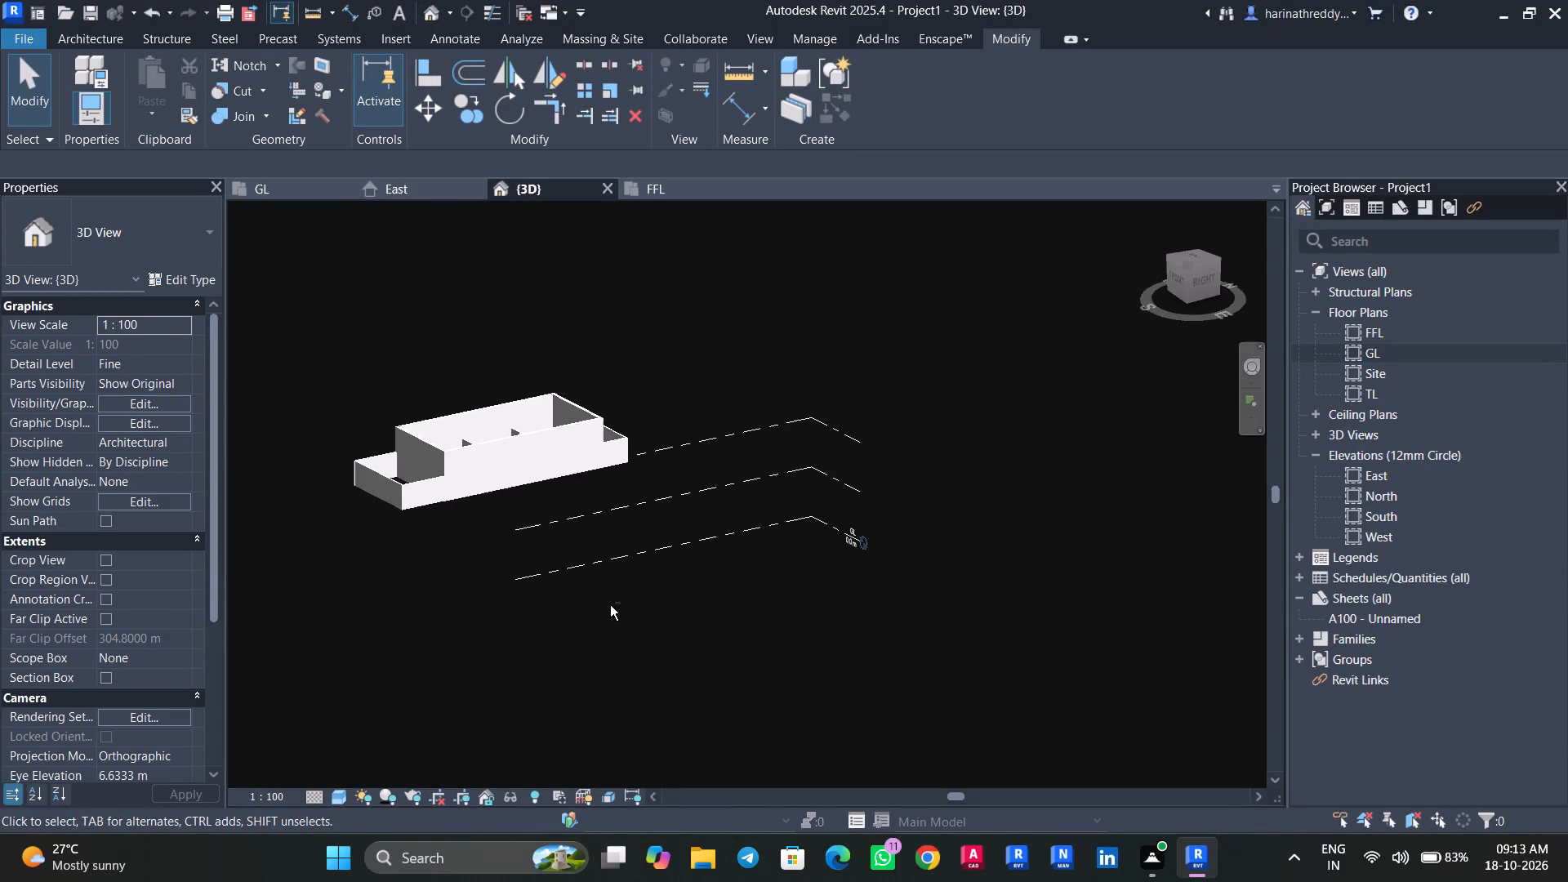
shift+middle_drag(610, 605, 978, 644)
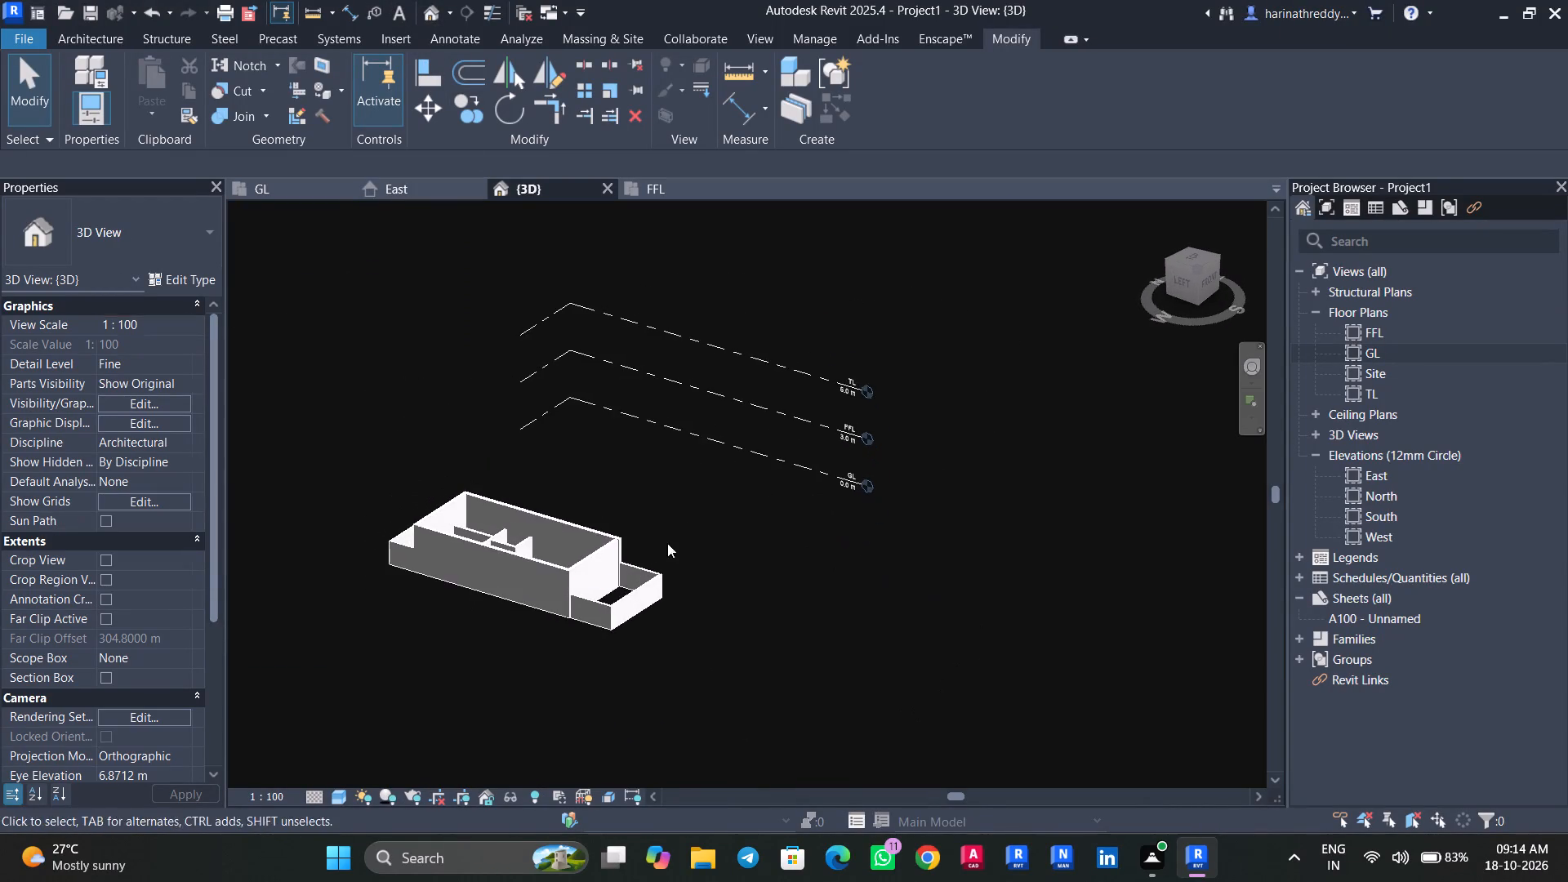
scroll(475, 532, up, 9)
shift+middle_drag(504, 520, 486, 466)
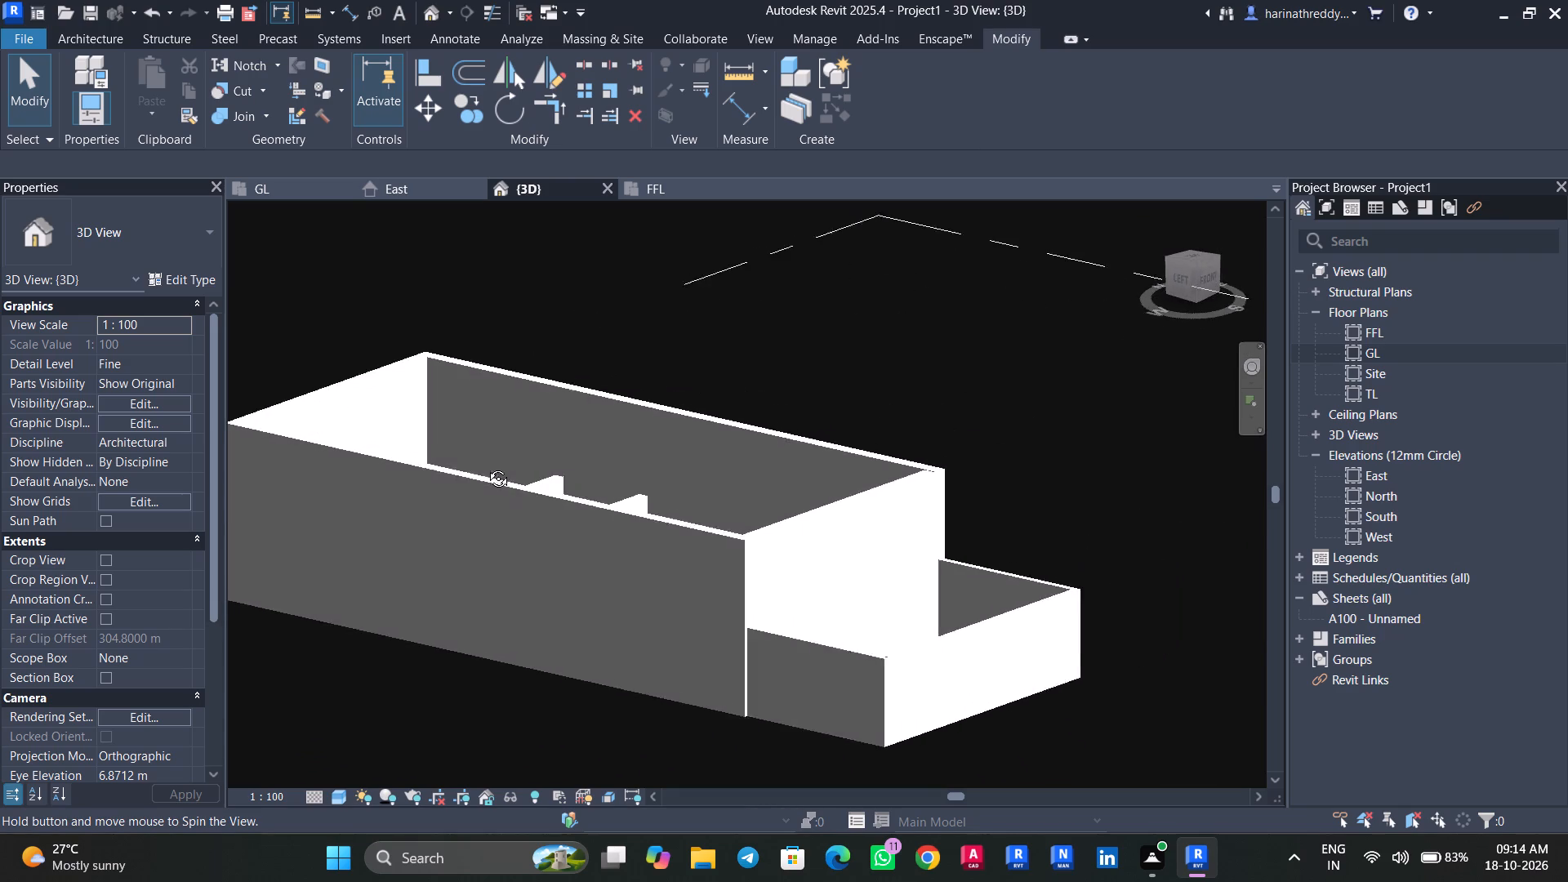
shift+middle_drag(486, 466, 473, 470)
In the GL floor plan, align the outer faces of both parking side walls with the outer faces of the house's side walls.
click(267, 193)
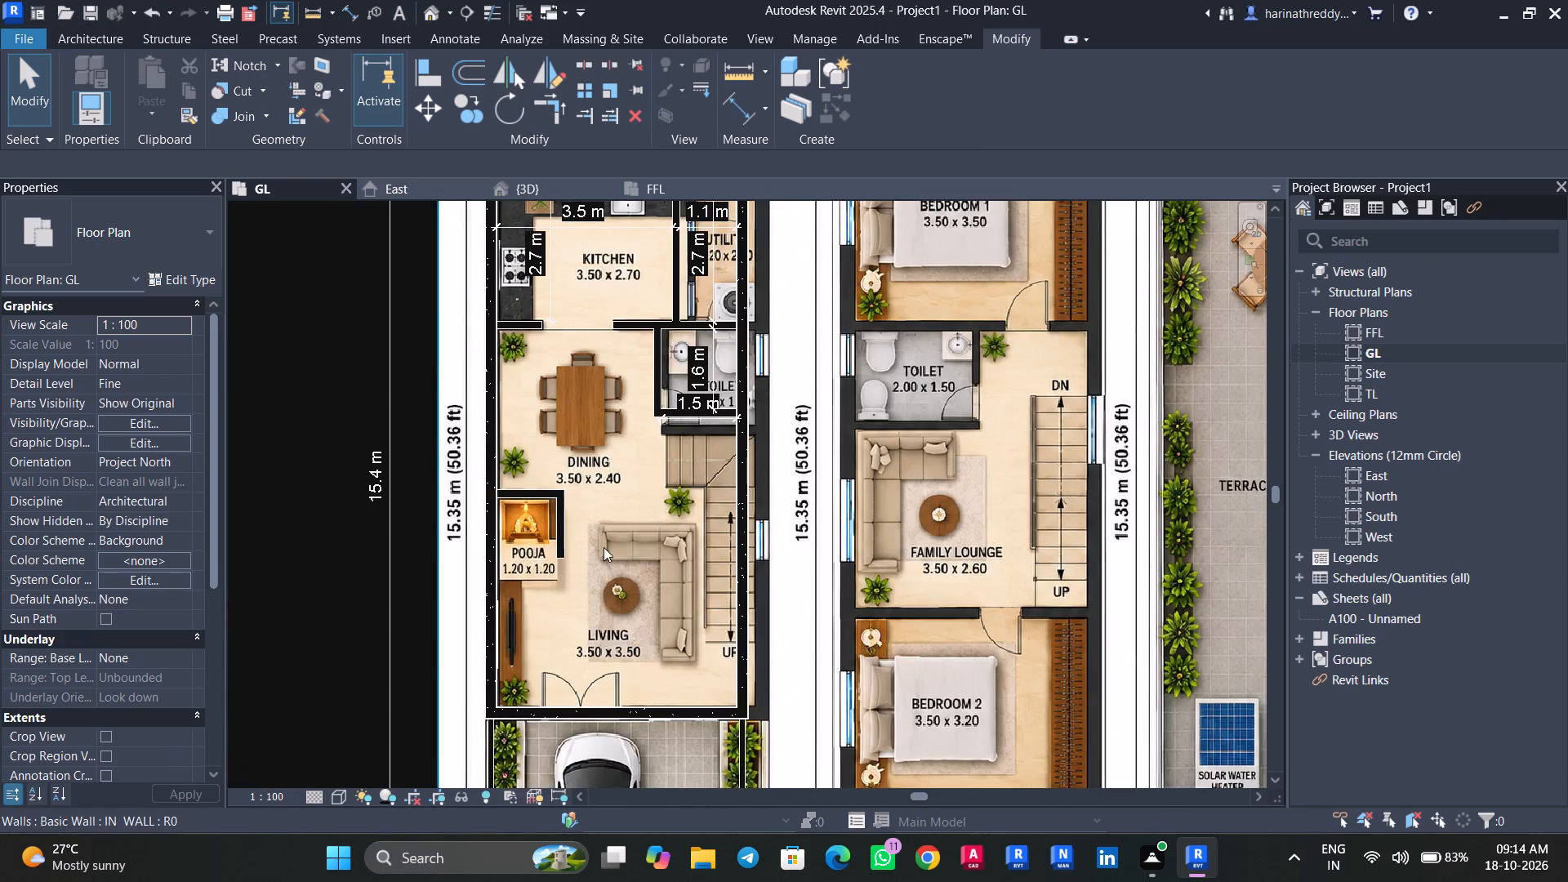
scroll(601, 596, down, 1)
middle_drag(600, 596, 612, 338)
scroll(560, 473, up, 3)
text(AL)
scroll(470, 341, up, 4)
click(501, 452)
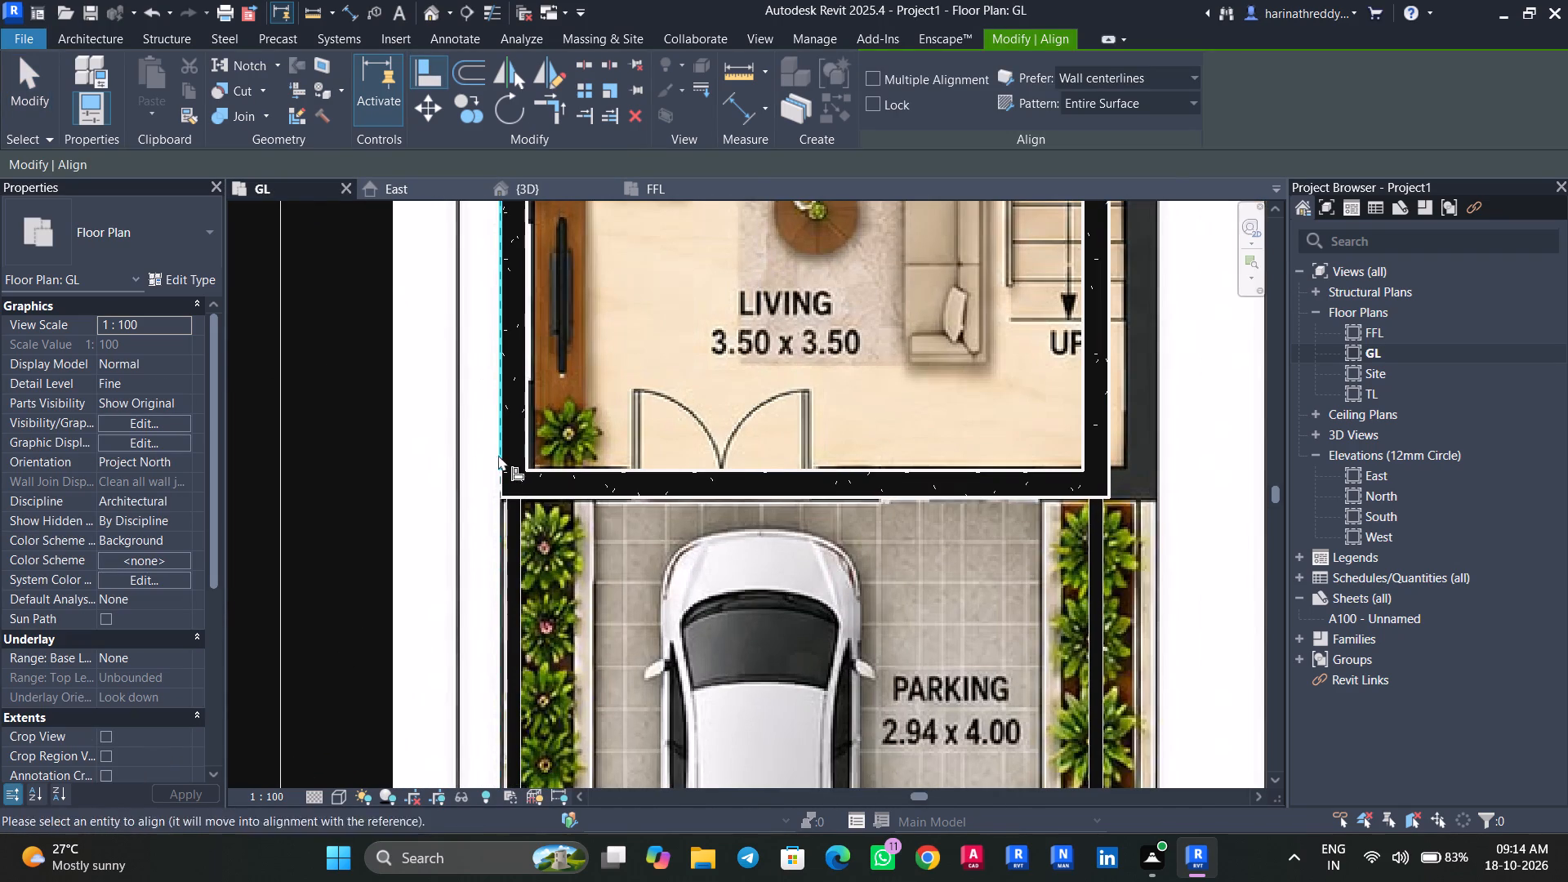
click(509, 546)
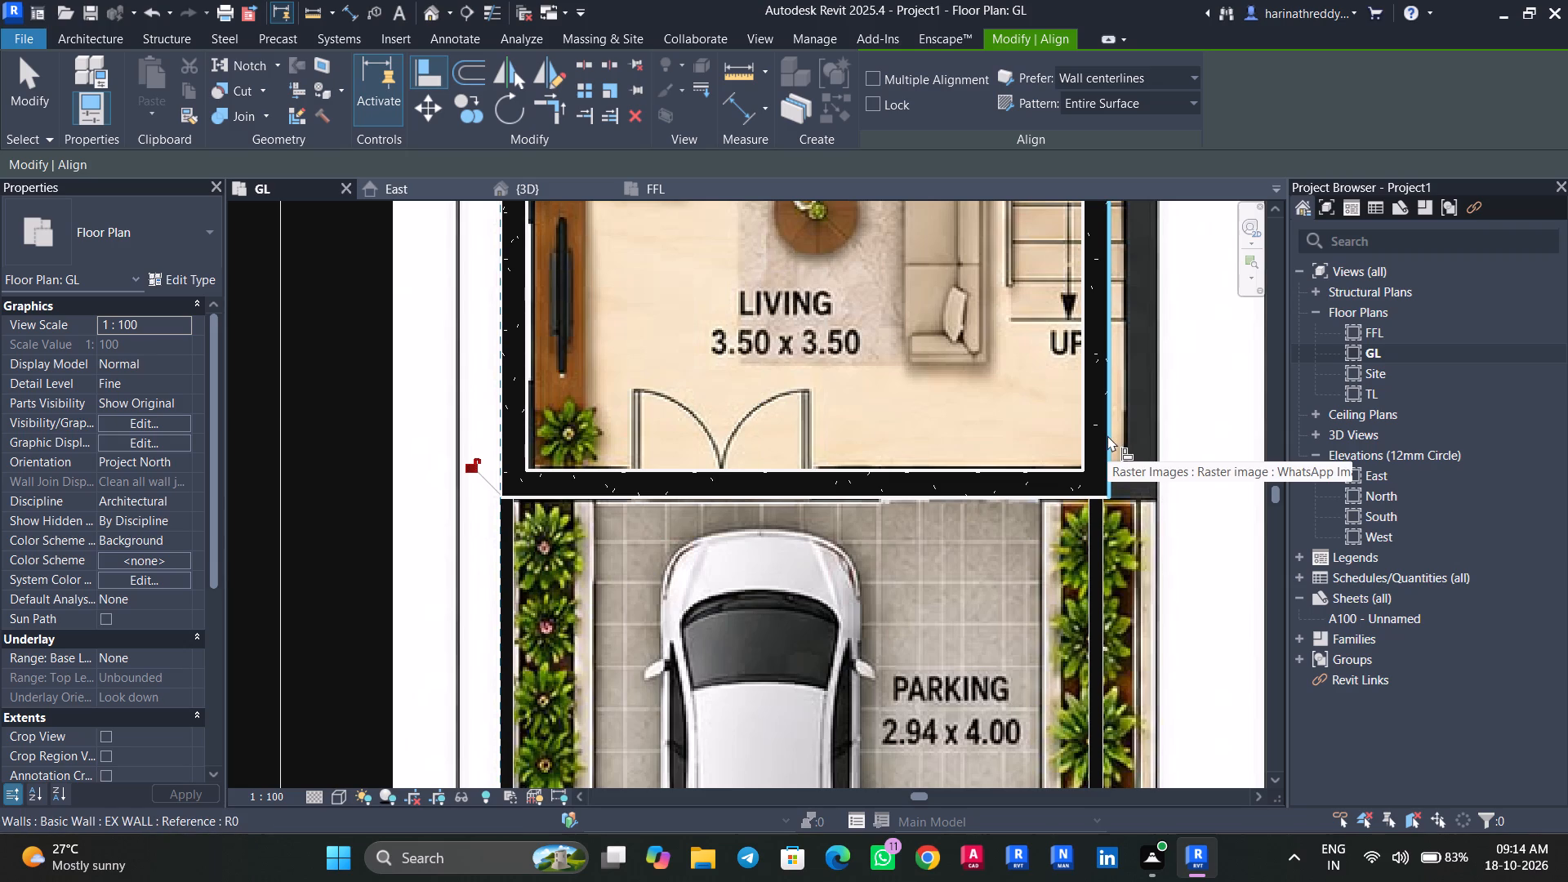
click(1107, 435)
click(1102, 535)
key(Escape)
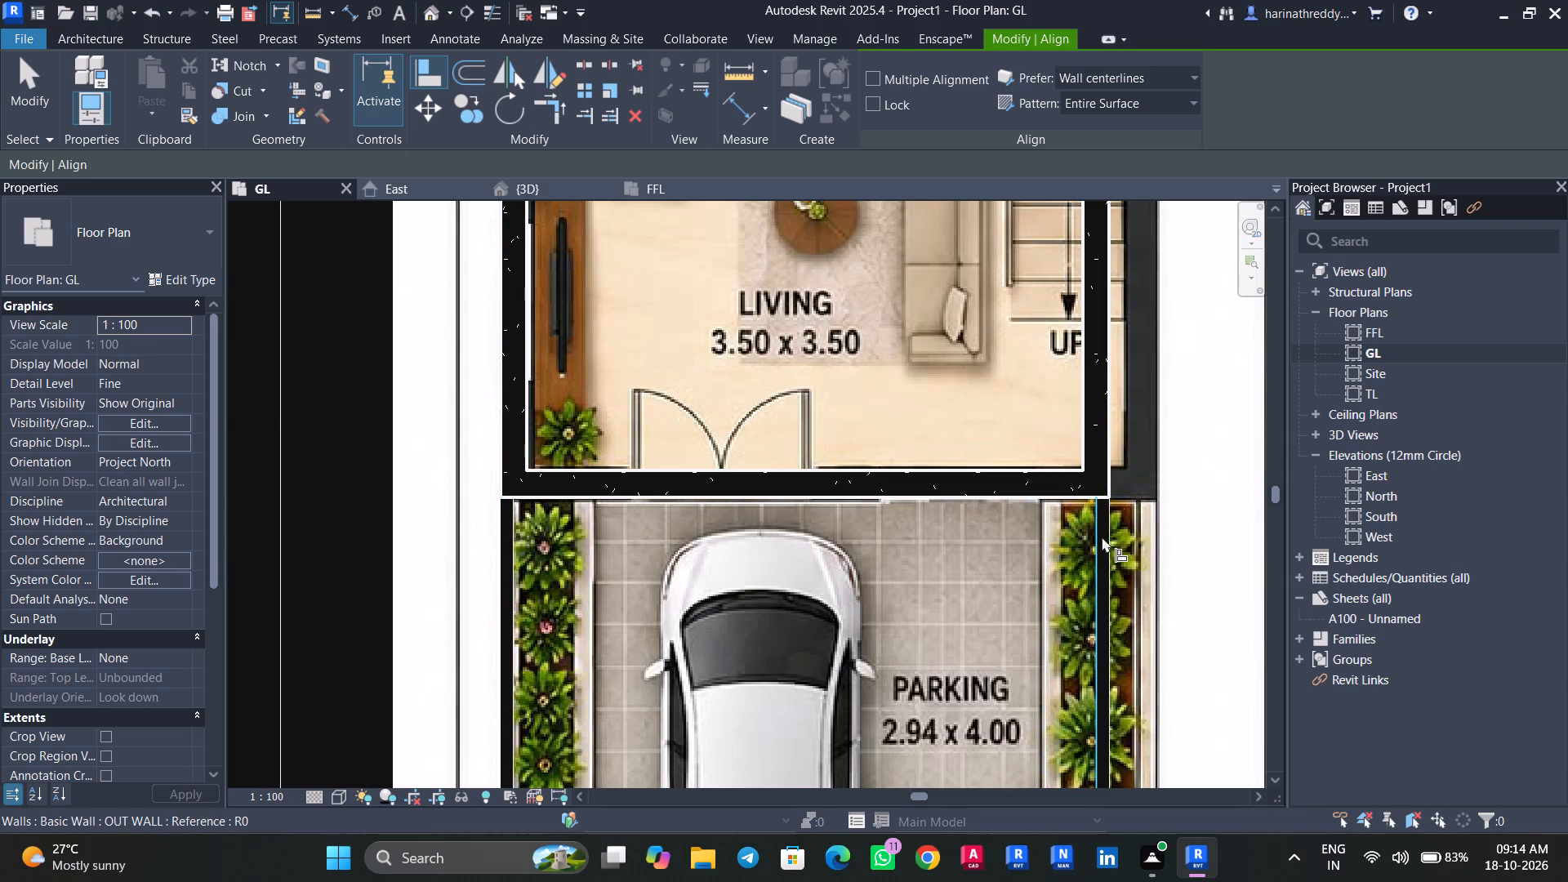
key(Escape)
key(Escape)
key(Escape)
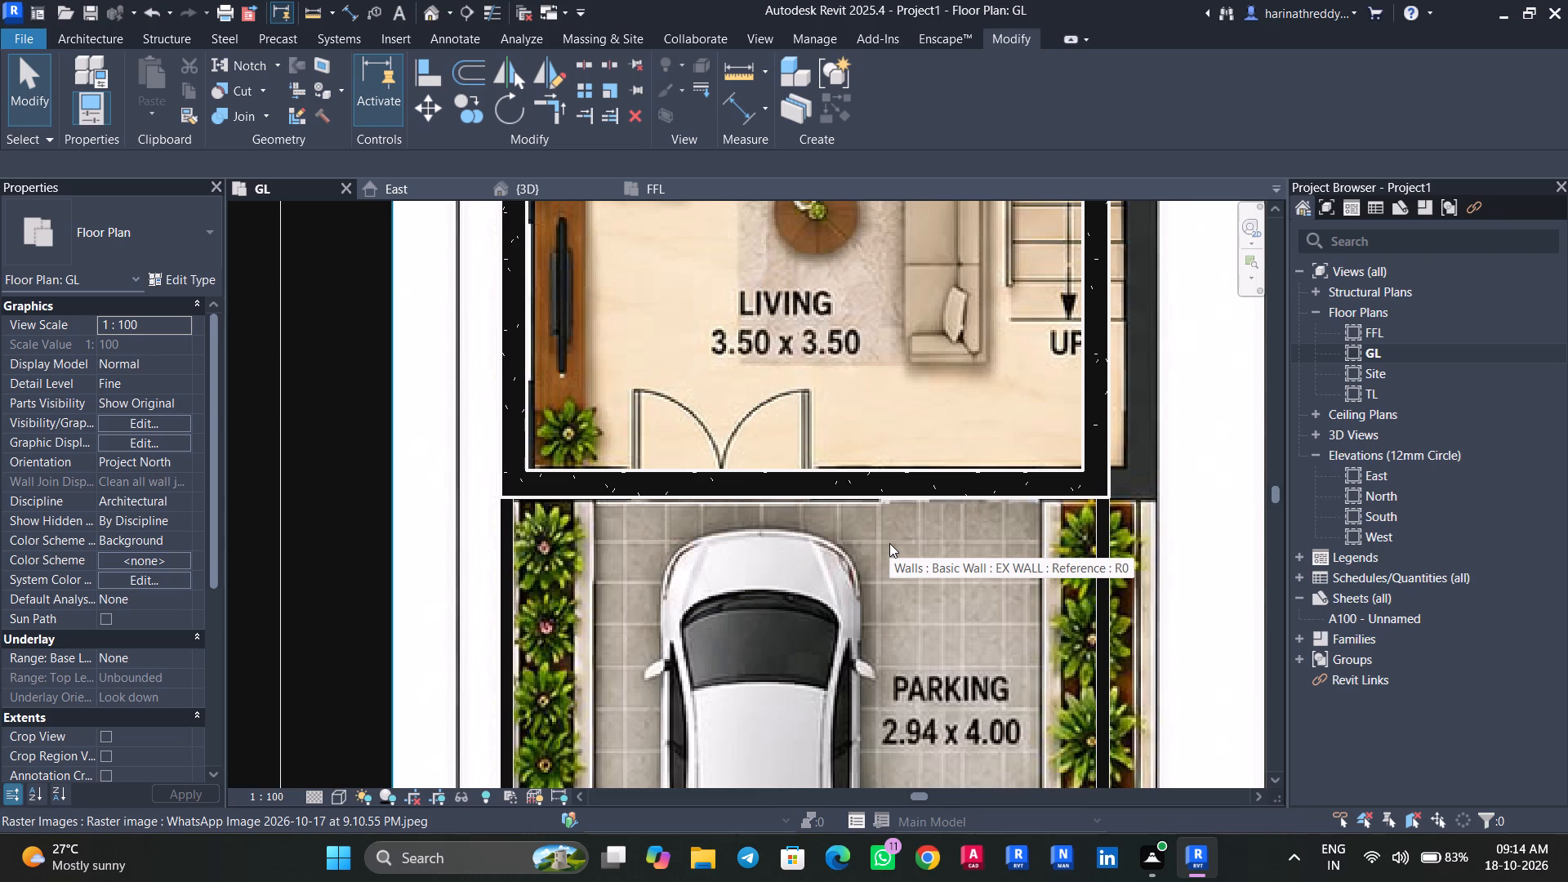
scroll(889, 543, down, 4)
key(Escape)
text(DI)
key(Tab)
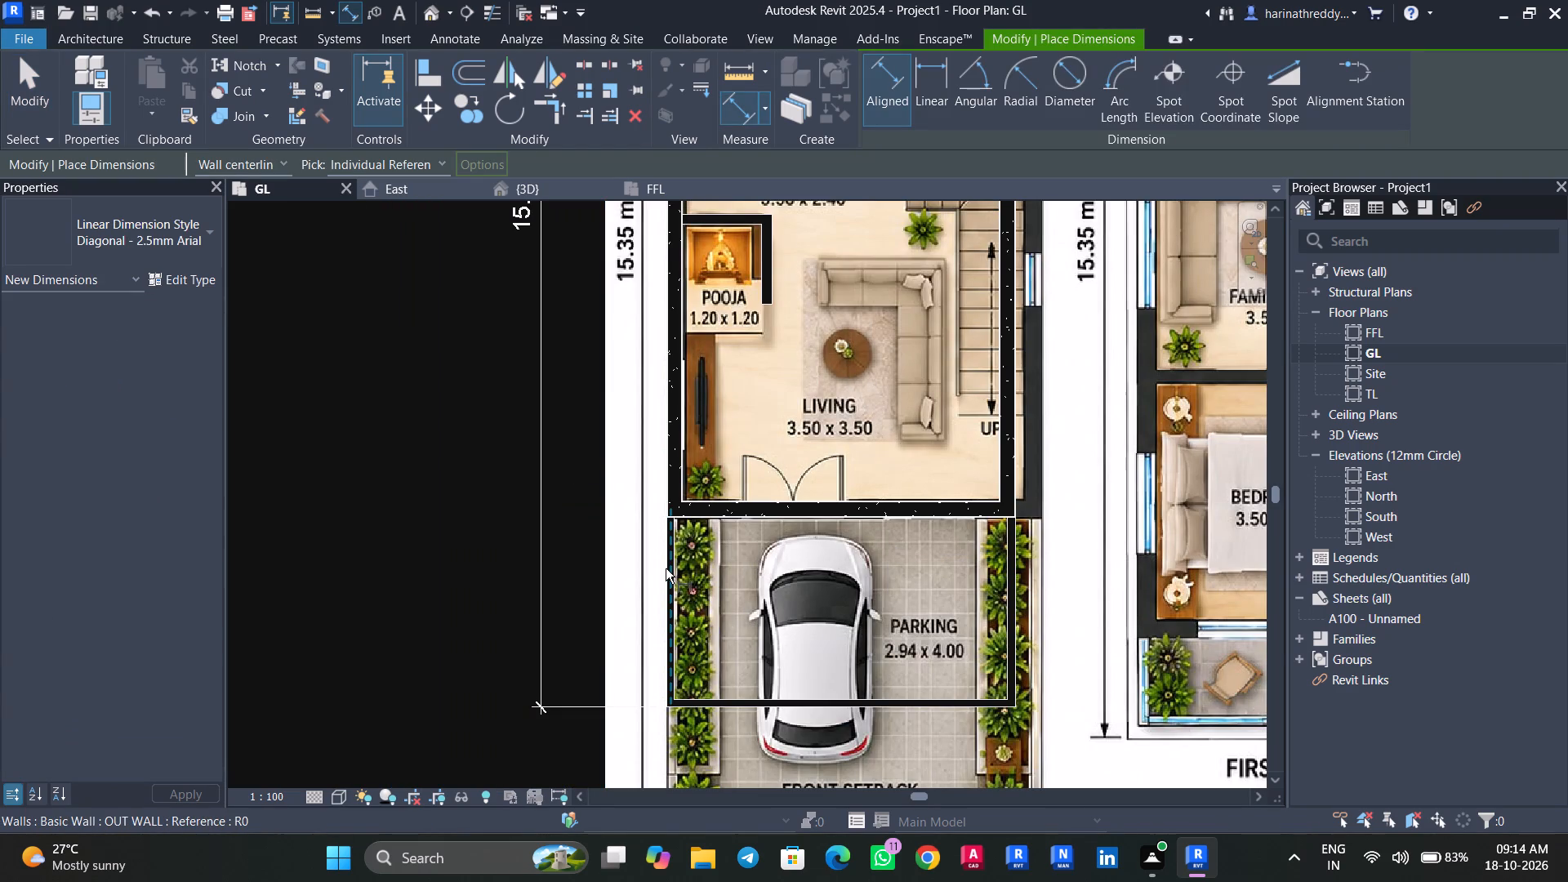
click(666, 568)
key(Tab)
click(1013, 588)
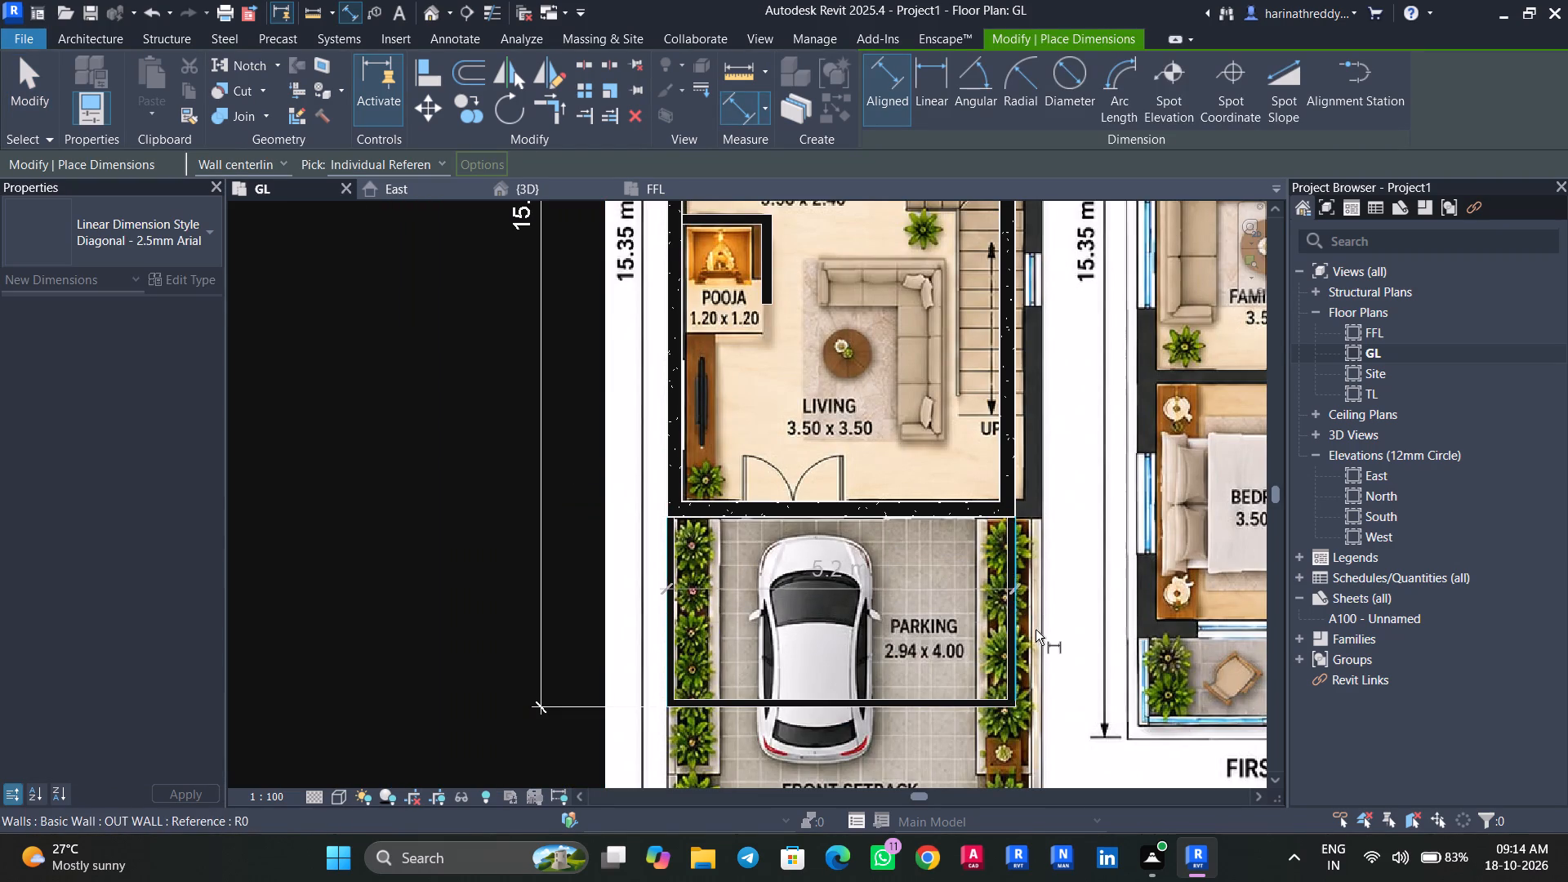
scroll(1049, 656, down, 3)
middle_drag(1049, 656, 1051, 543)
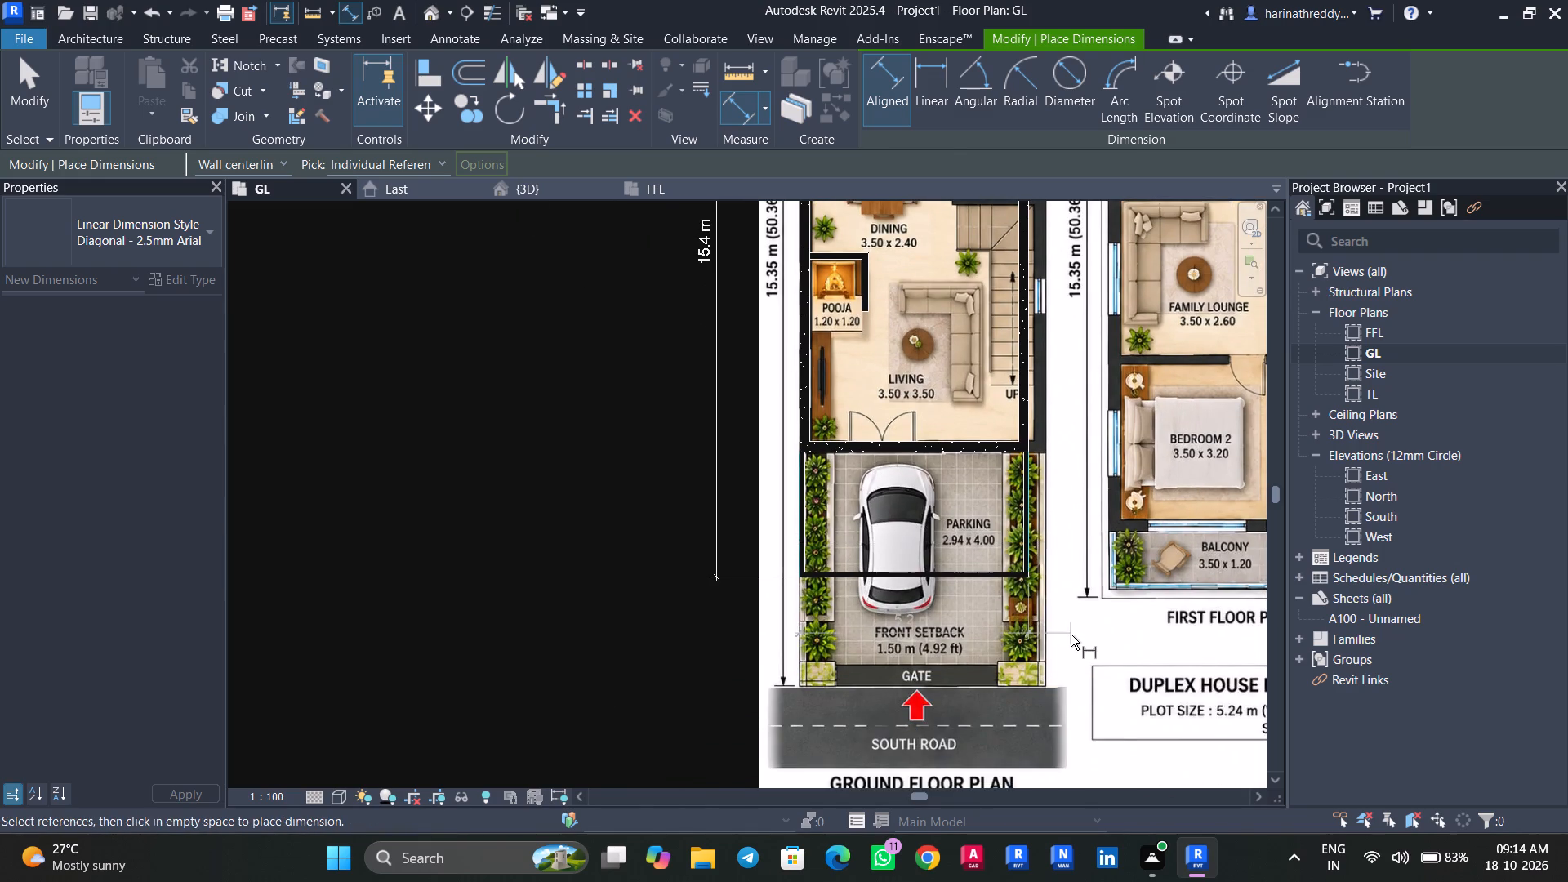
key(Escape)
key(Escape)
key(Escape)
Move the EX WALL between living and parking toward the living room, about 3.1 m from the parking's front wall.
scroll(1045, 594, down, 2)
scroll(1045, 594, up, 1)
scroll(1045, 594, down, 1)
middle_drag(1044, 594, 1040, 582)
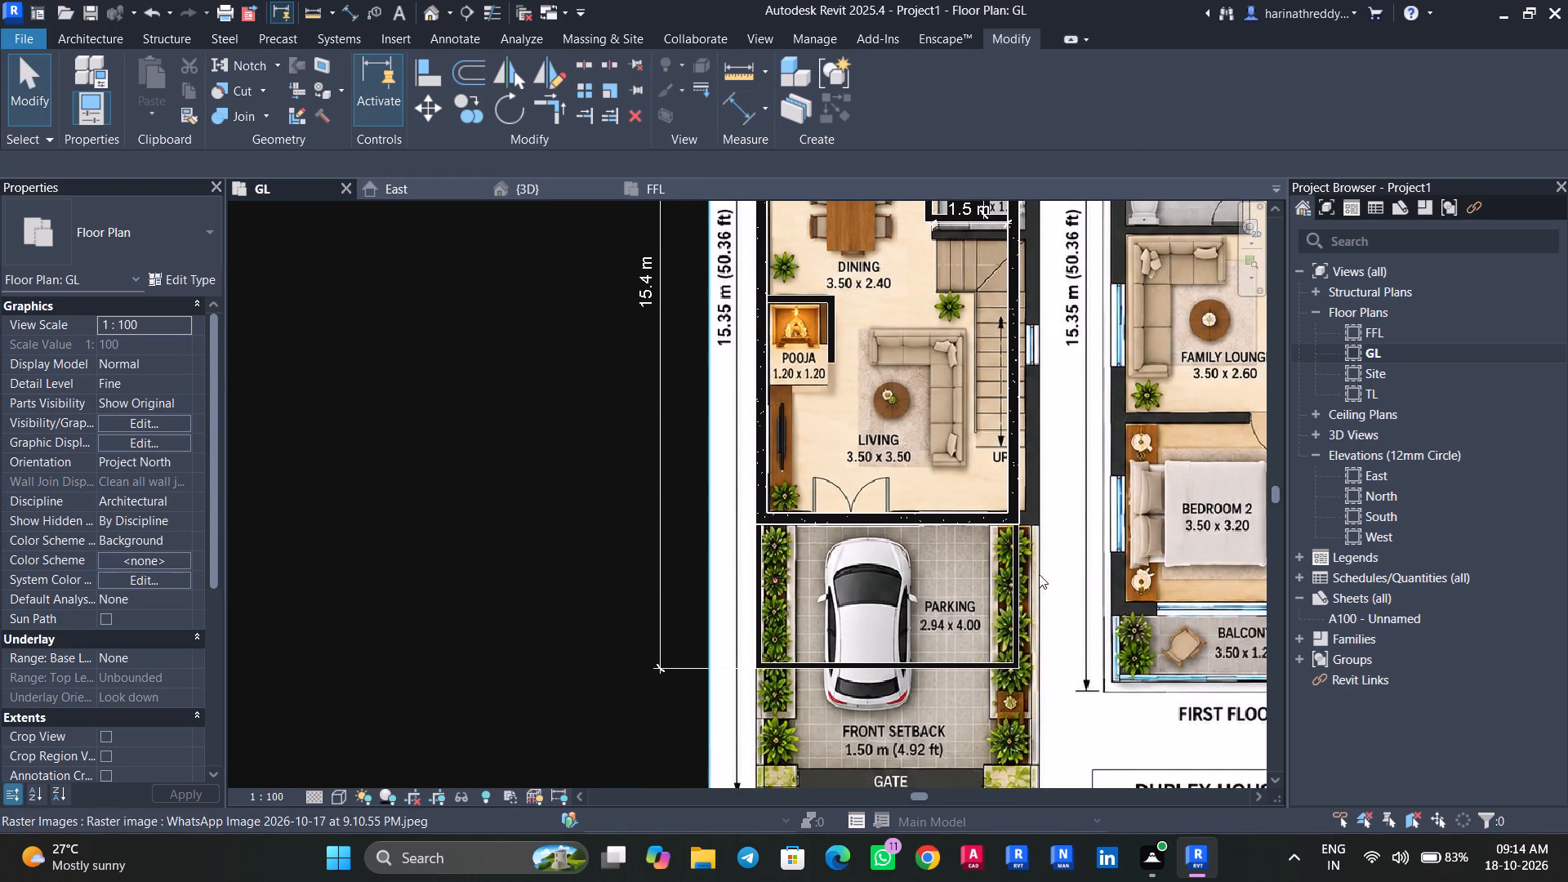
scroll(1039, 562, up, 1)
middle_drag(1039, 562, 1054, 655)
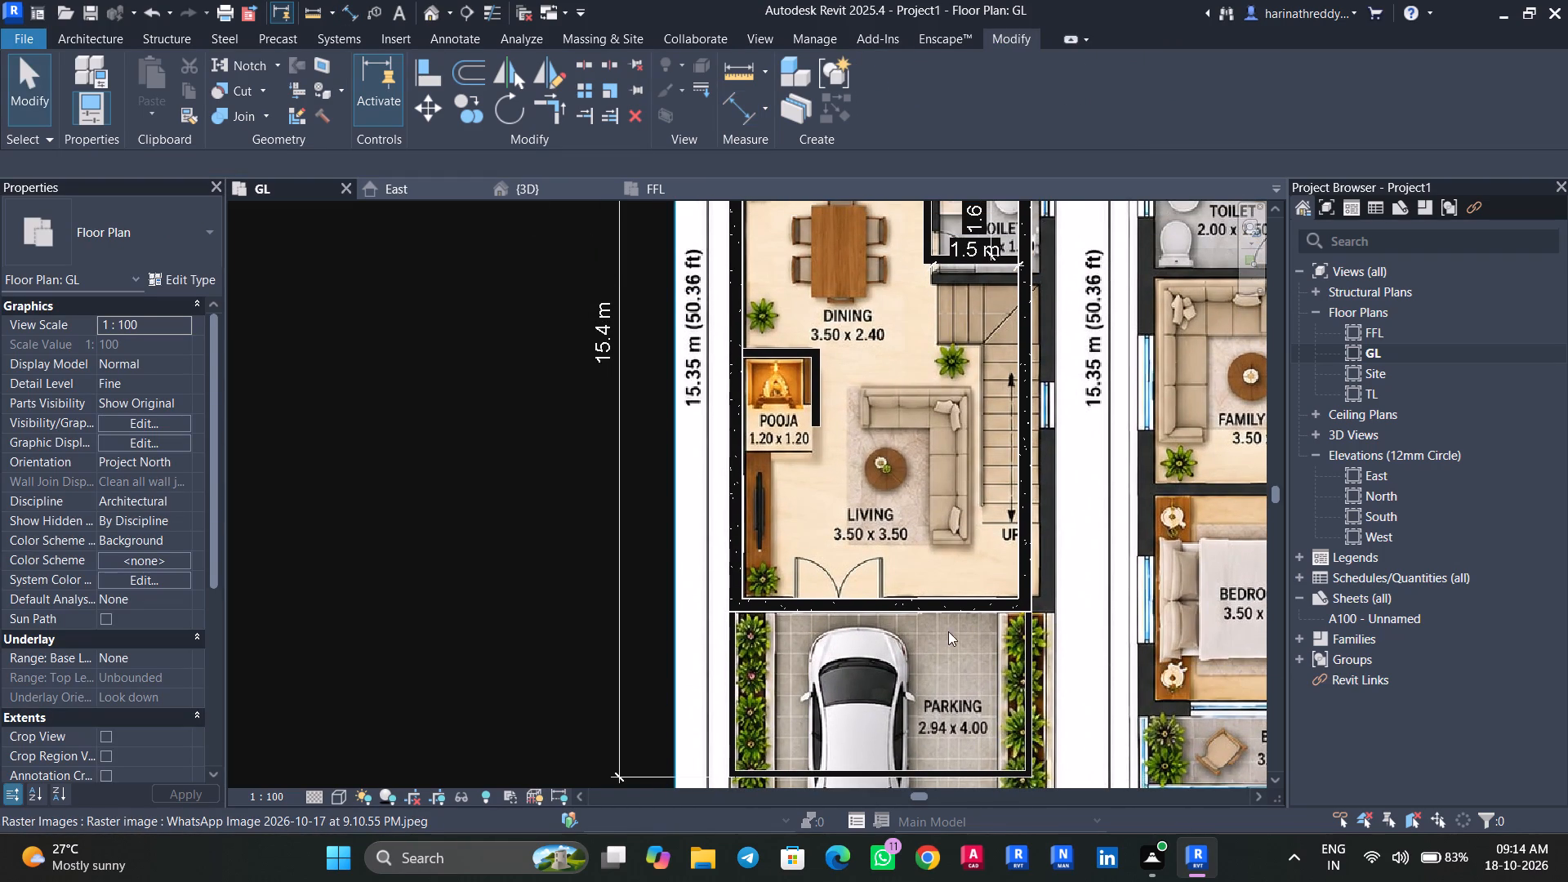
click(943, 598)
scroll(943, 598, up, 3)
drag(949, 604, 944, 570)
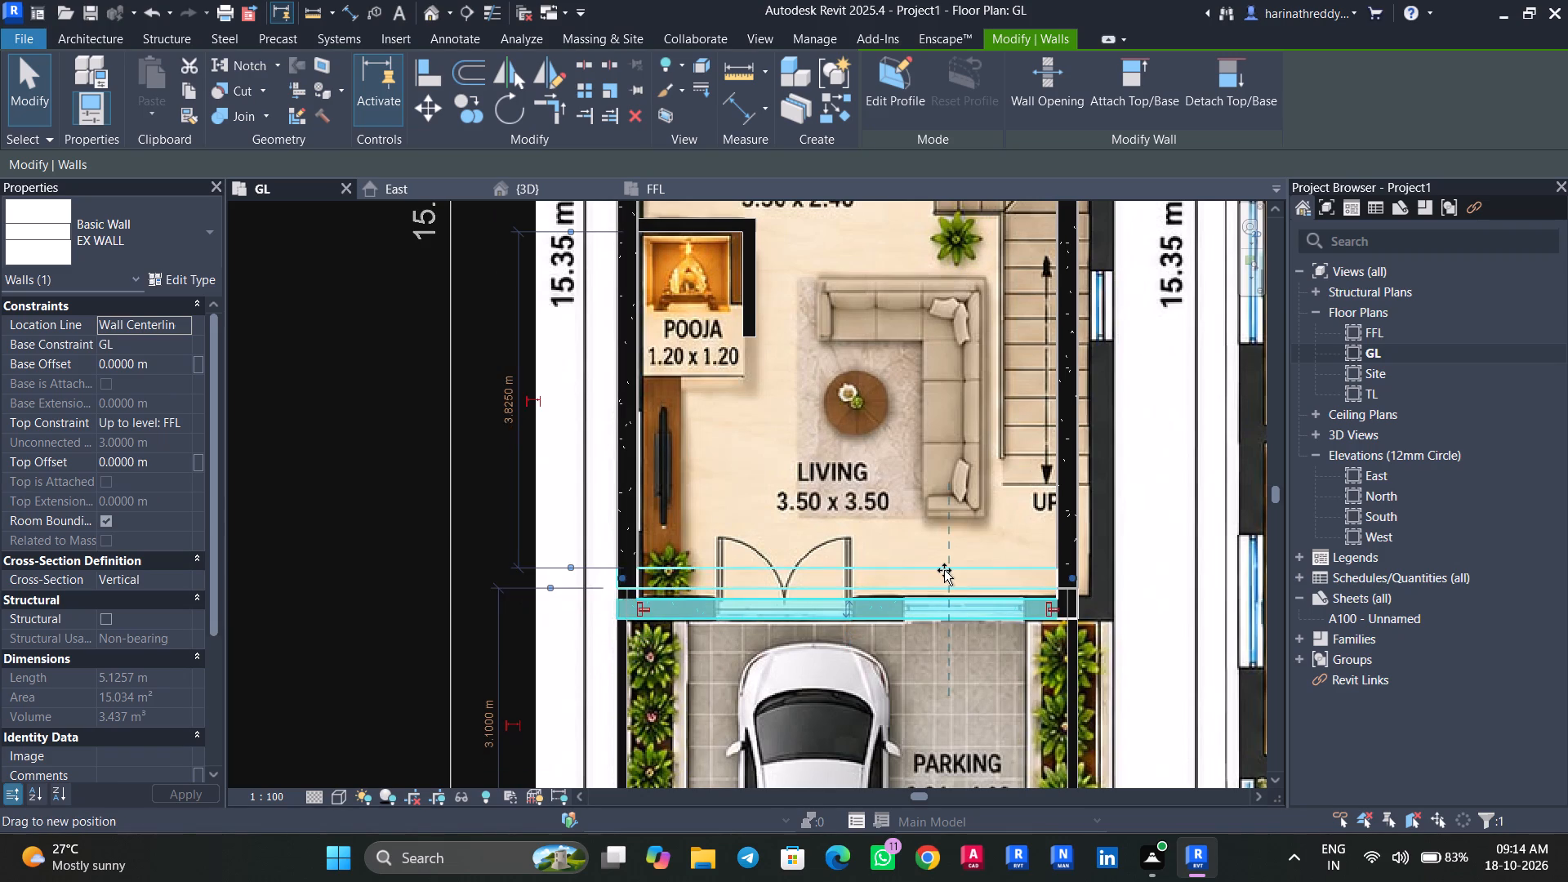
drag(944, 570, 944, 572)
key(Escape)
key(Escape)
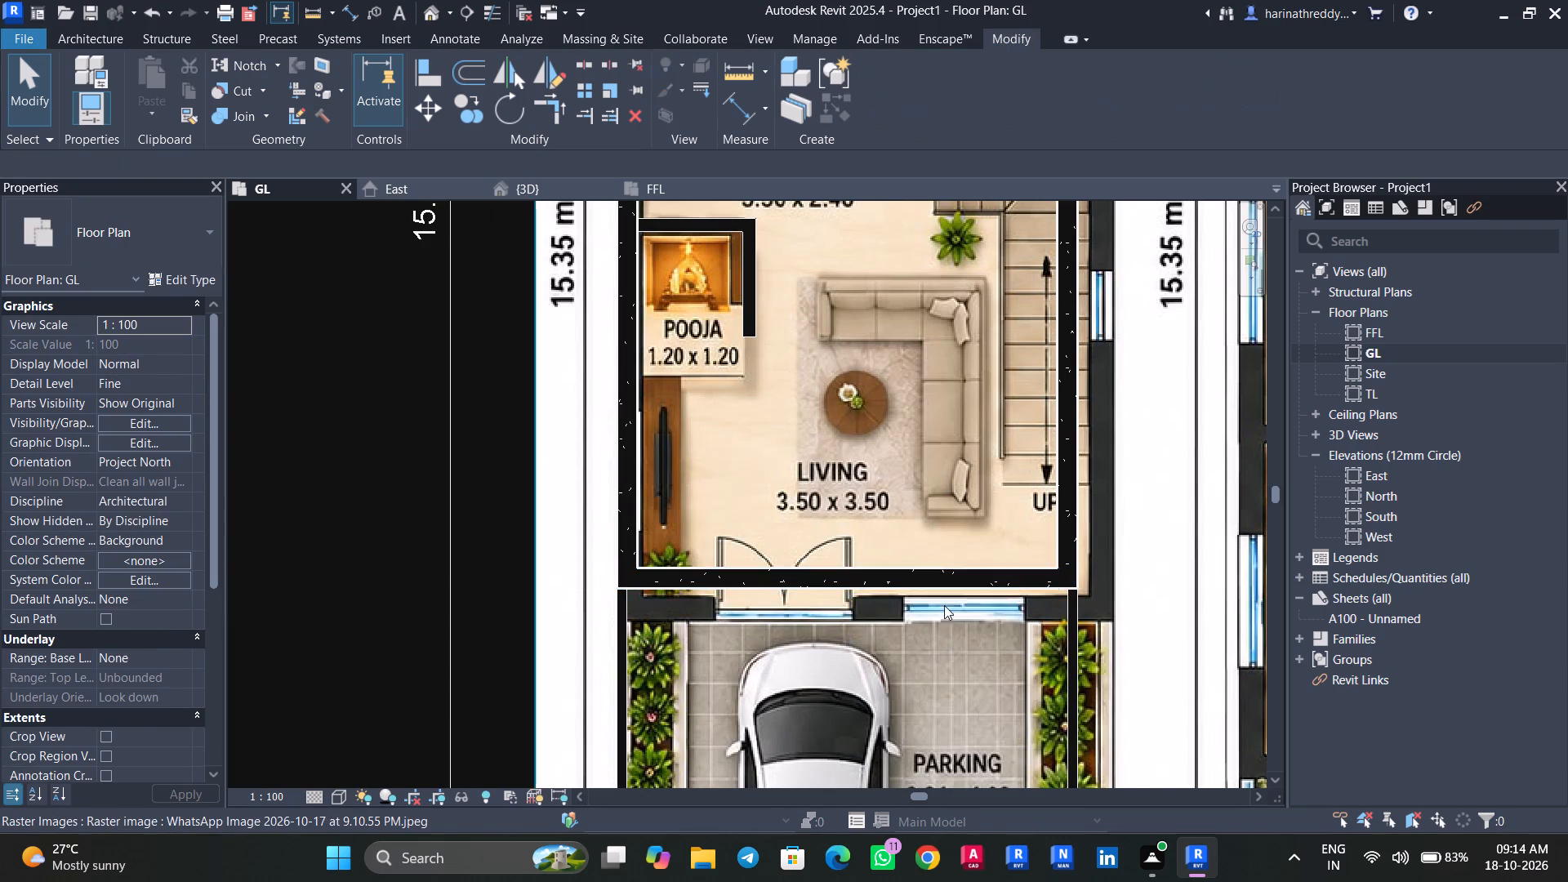
Dimension the parking depth from the front wall's inner face to the living room wall's outer face, placed beside the plan.
scroll(946, 620, down, 3)
middle_drag(957, 682, 944, 612)
text(DI)
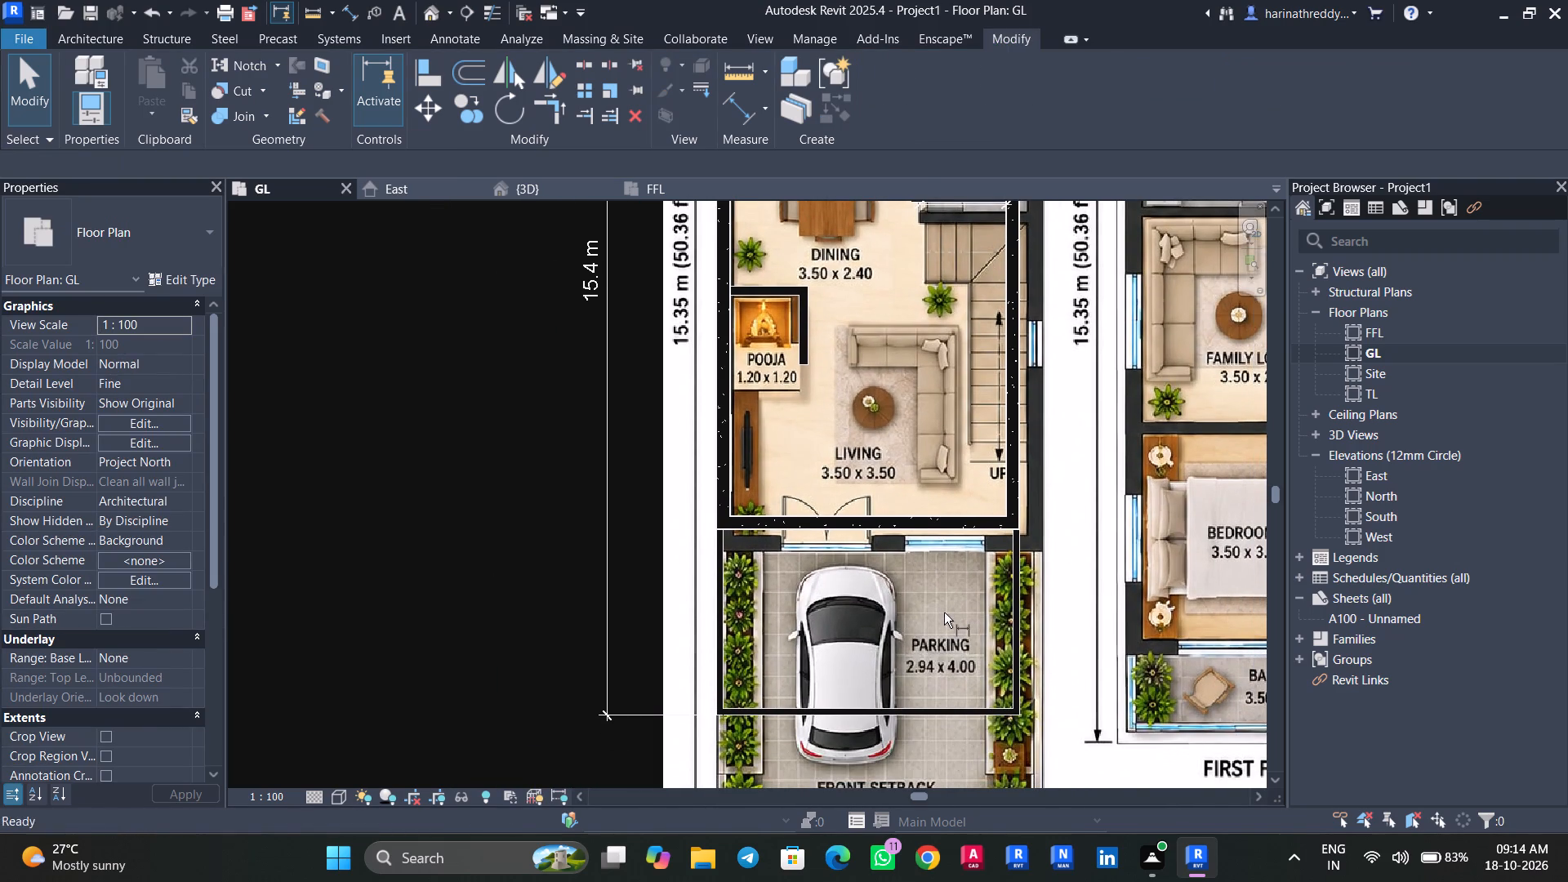
key(Tab)
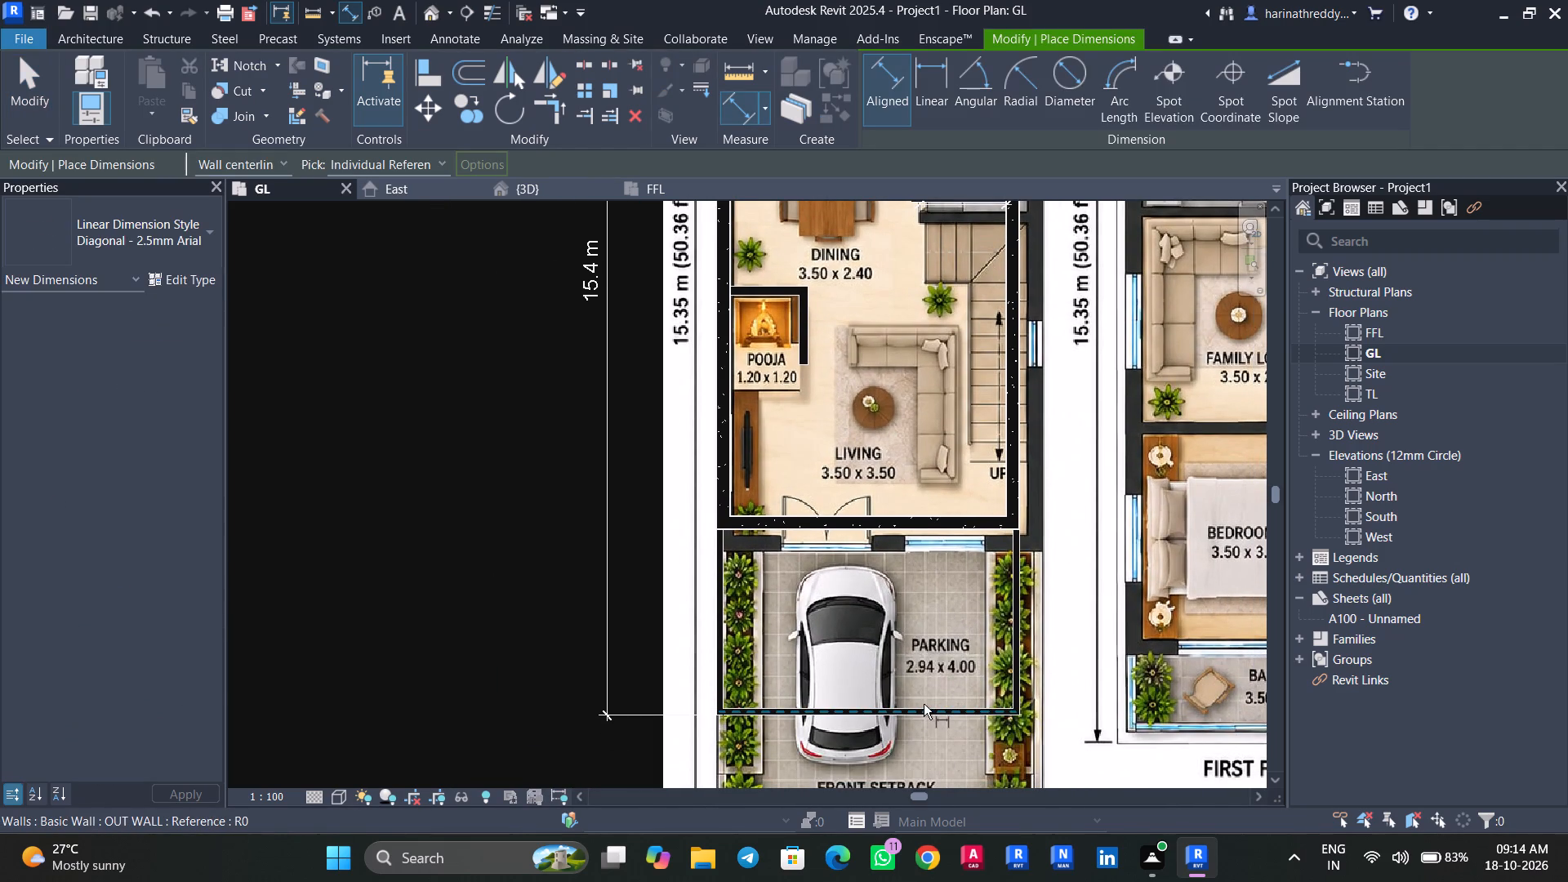
click(924, 704)
key(Tab)
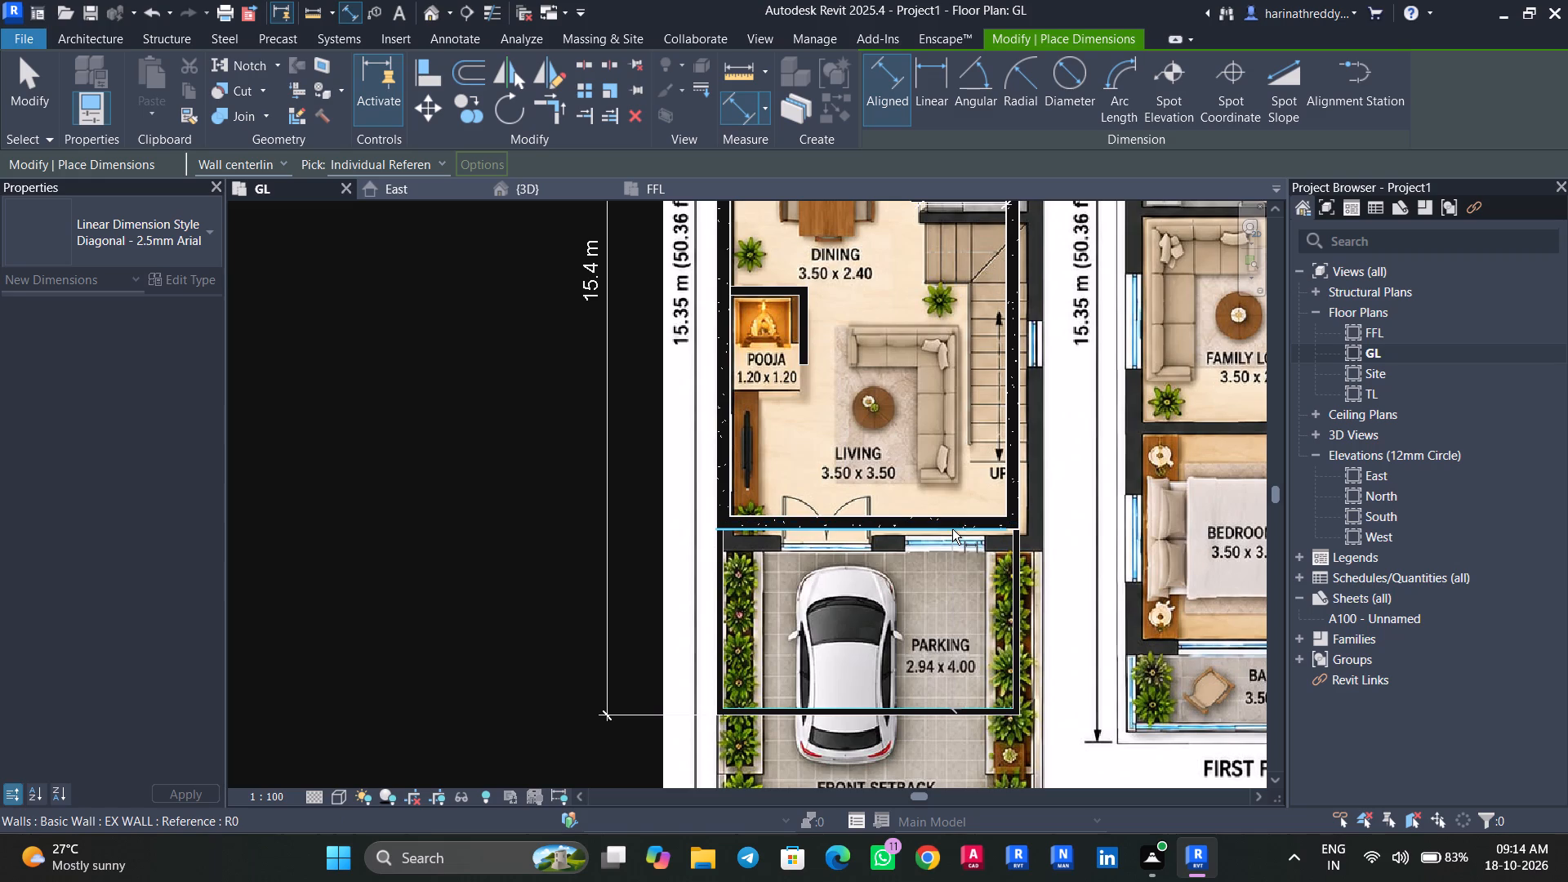
click(952, 529)
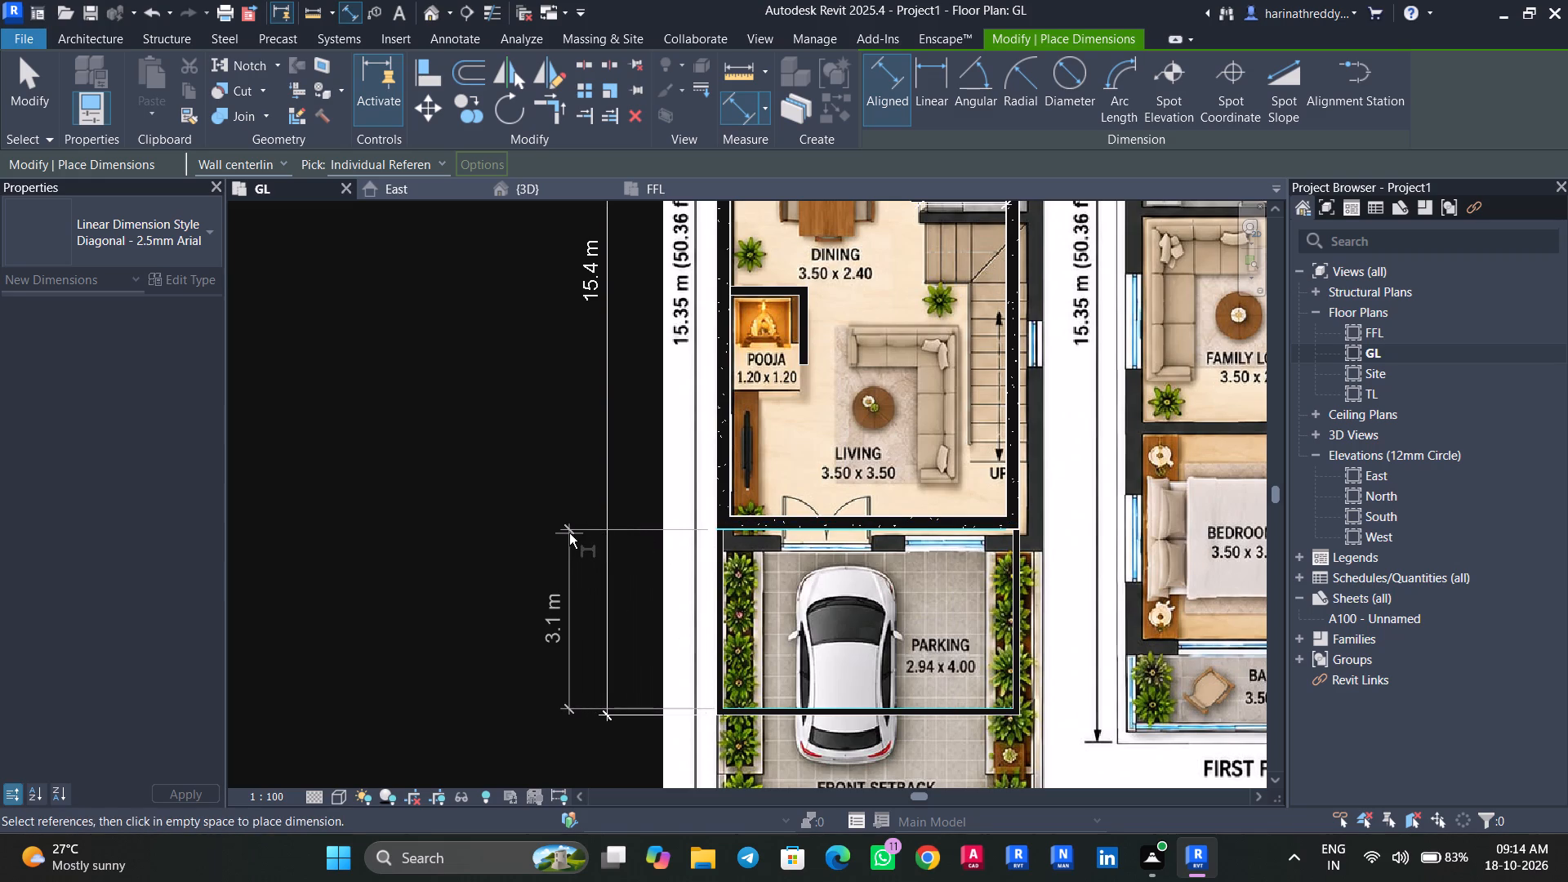
click(569, 533)
key(Escape)
key(Escape)
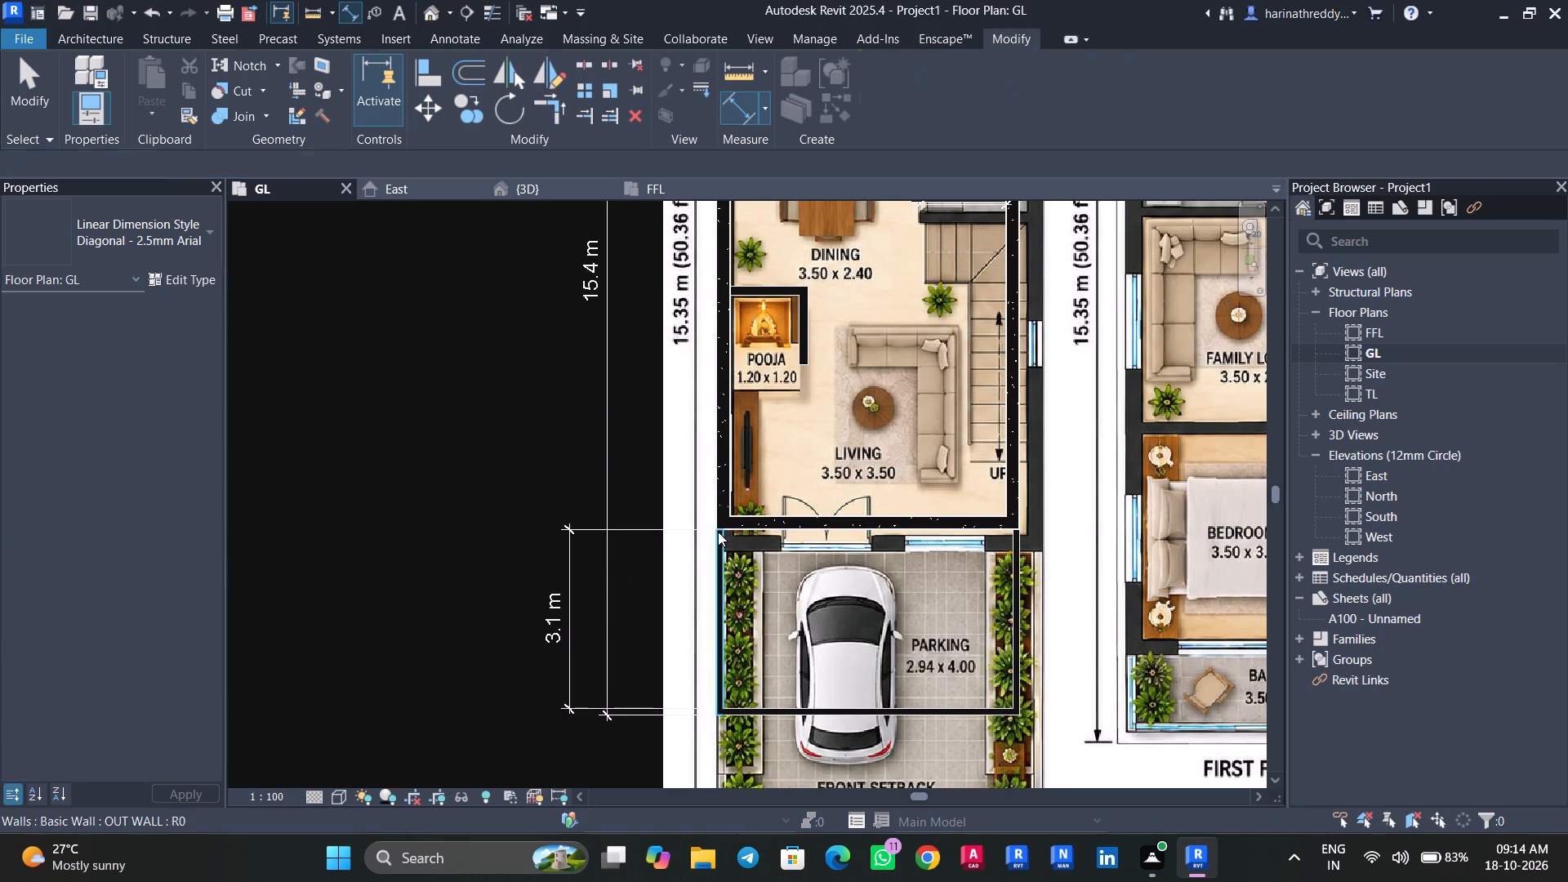
key(Escape)
Set the parking depth to 2.94 m by moving the wall between living and parking.
click(755, 528)
click(555, 614)
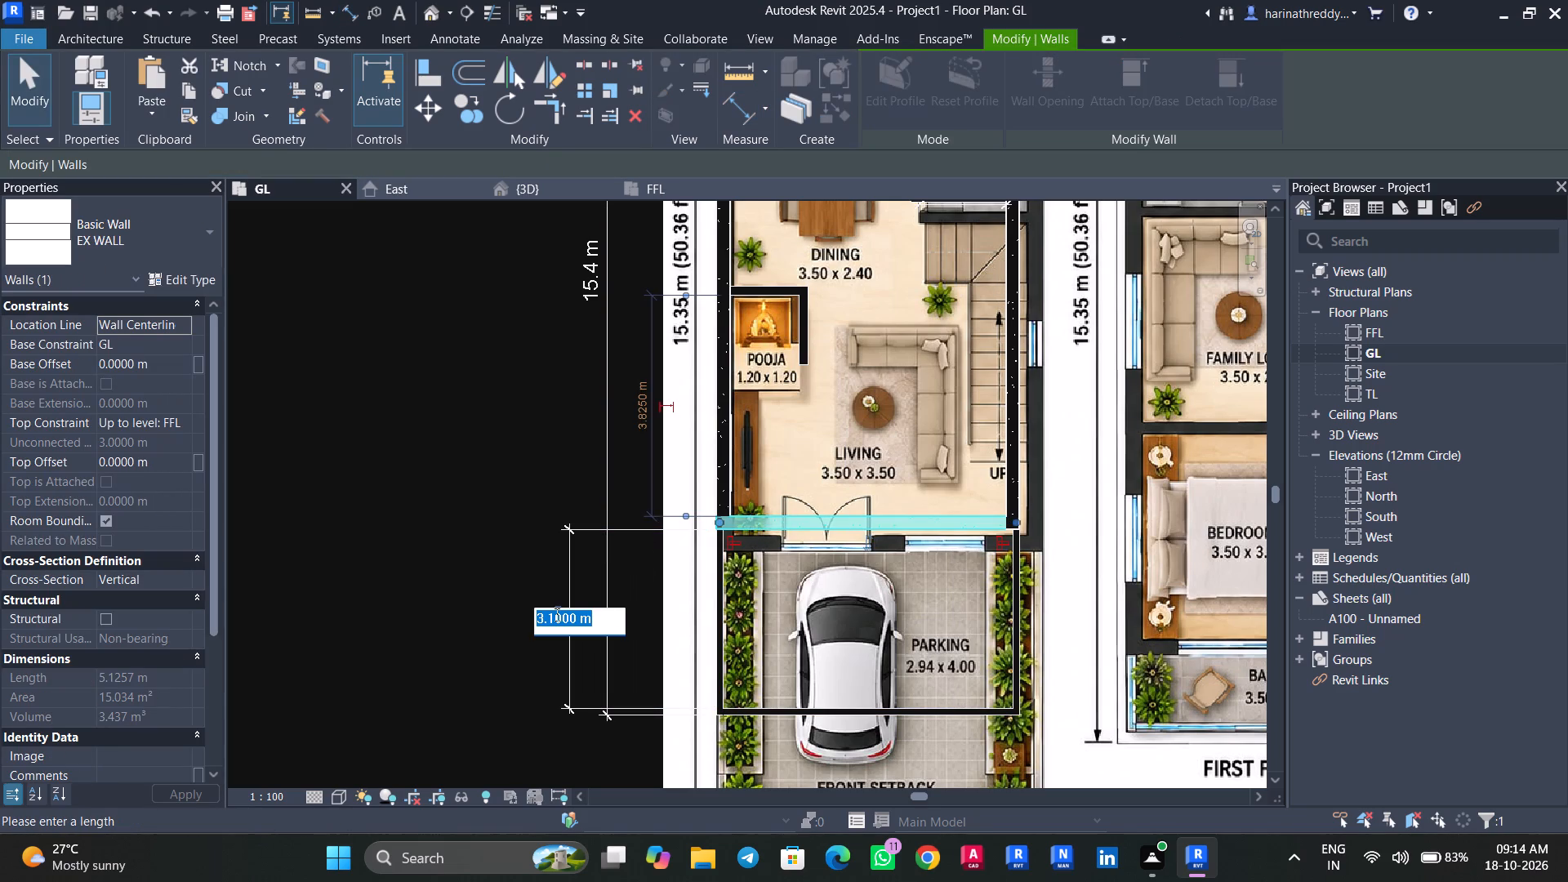
text(2.94)
key(Return)
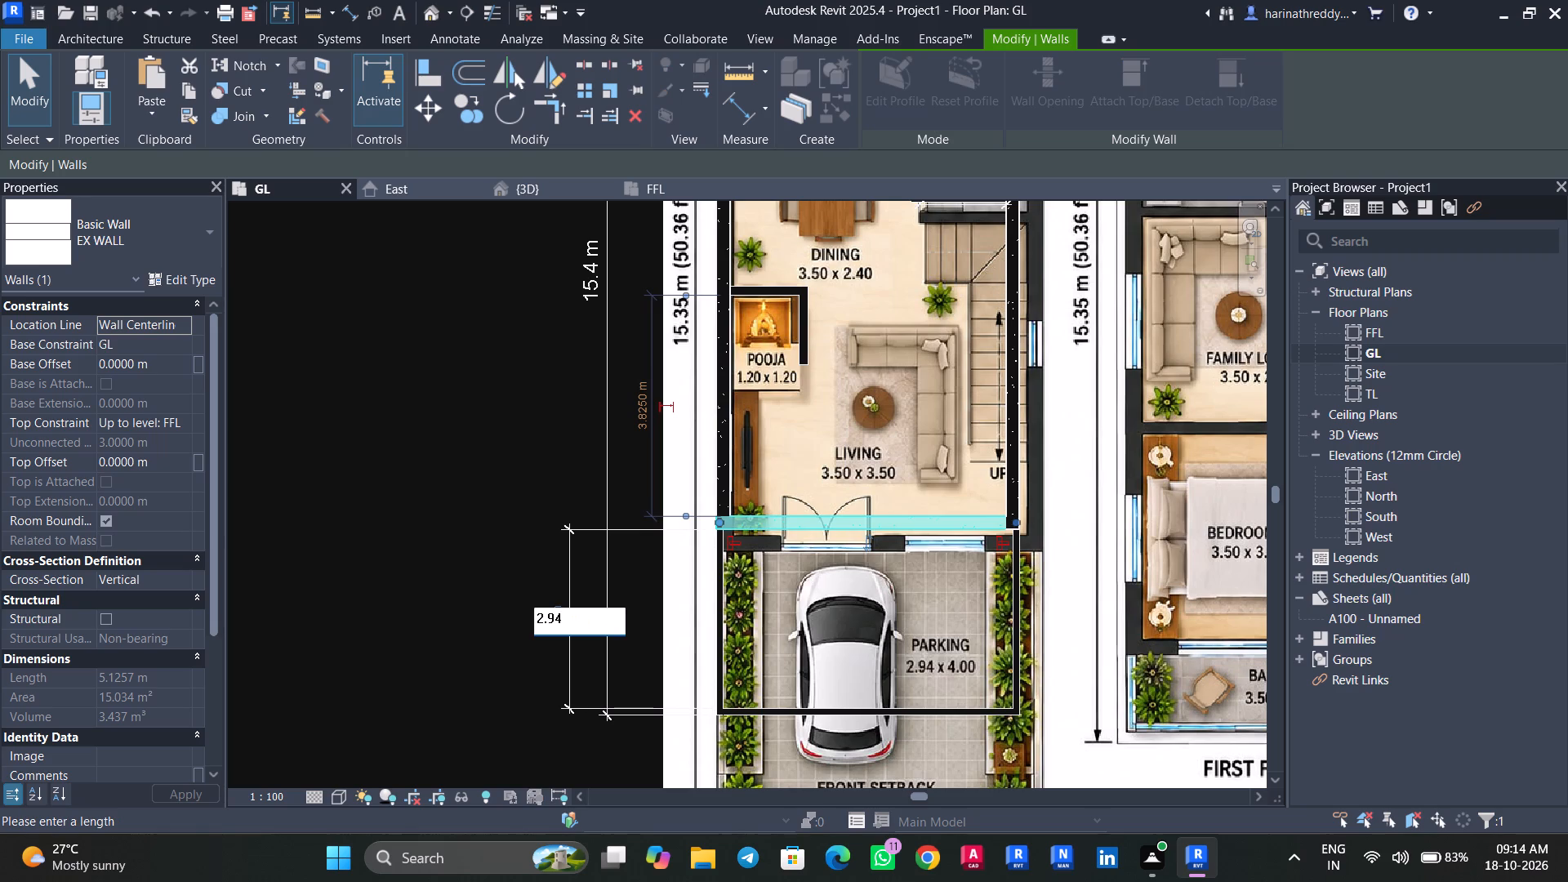
key(Escape)
key(Escape)
Delete the parking depth dimension beside the plan.
click(566, 622)
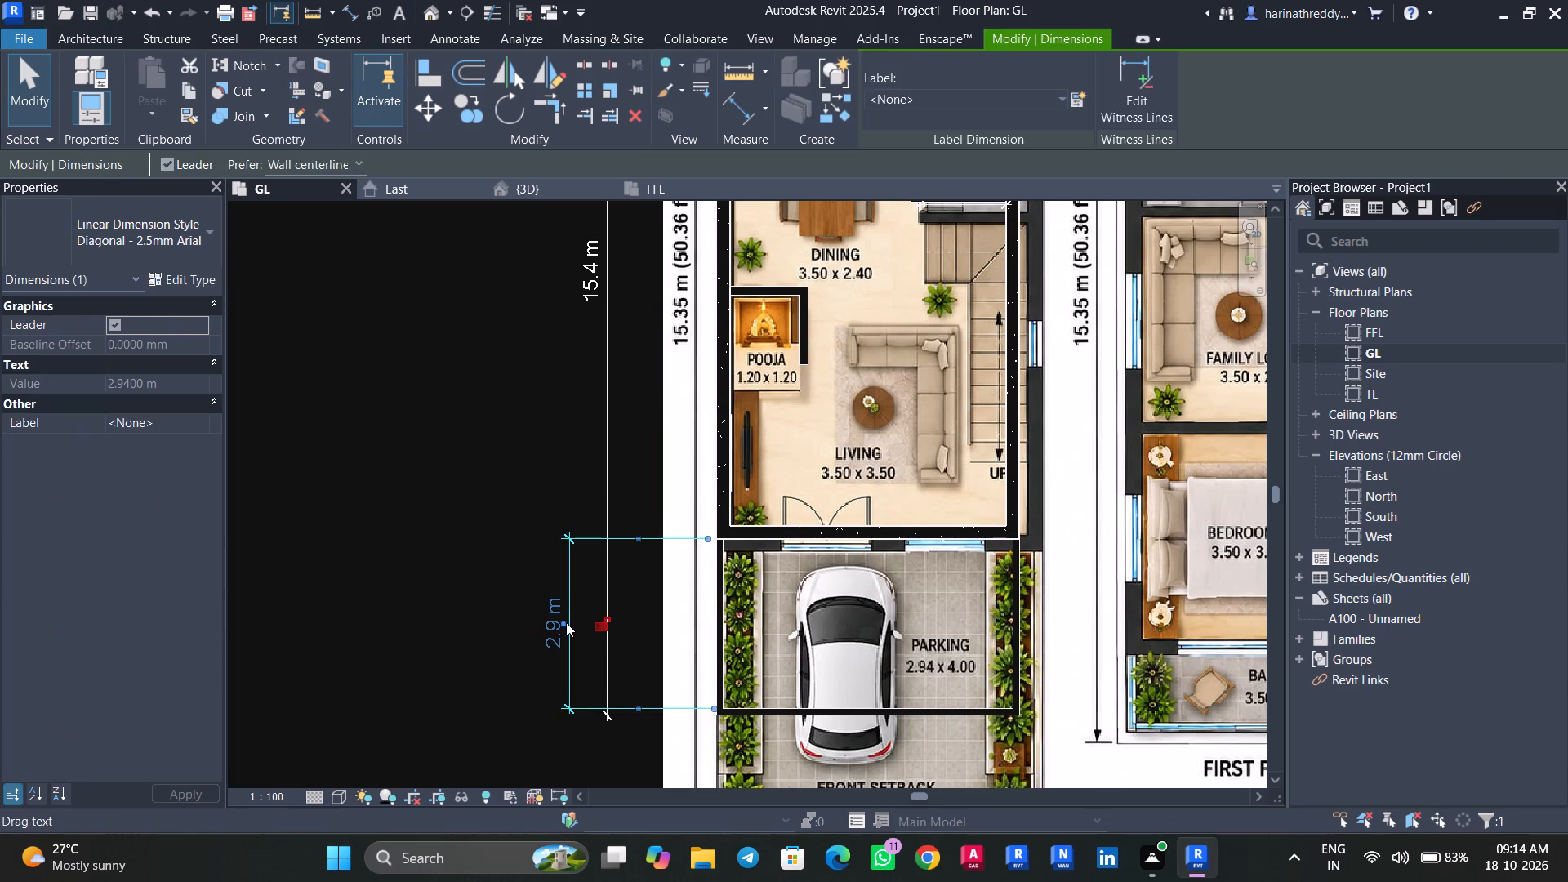
key(Delete)
scroll(563, 622, down, 7)
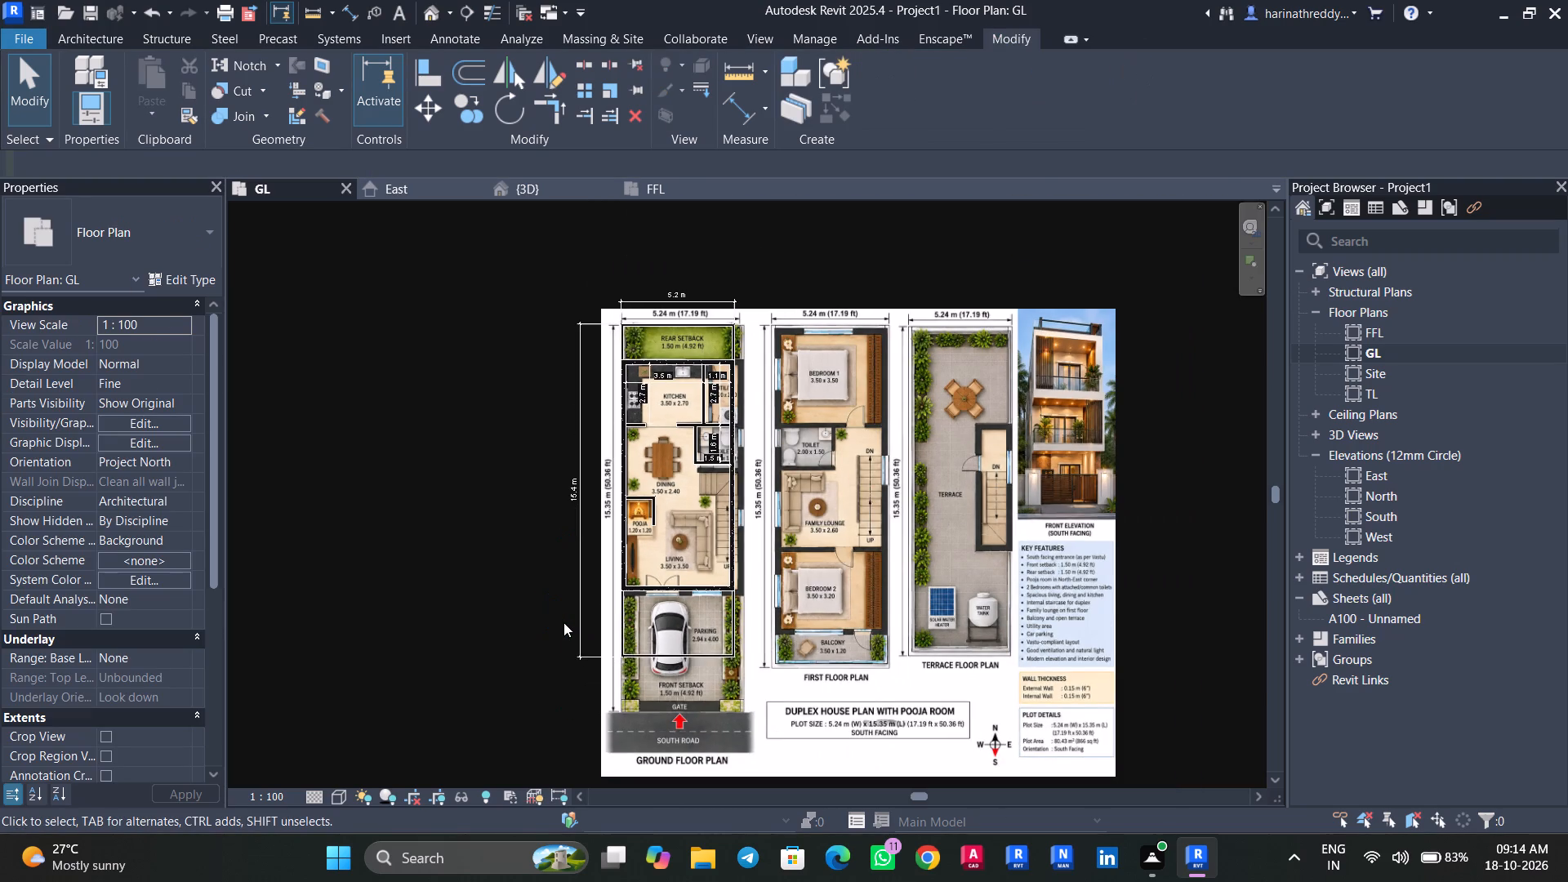
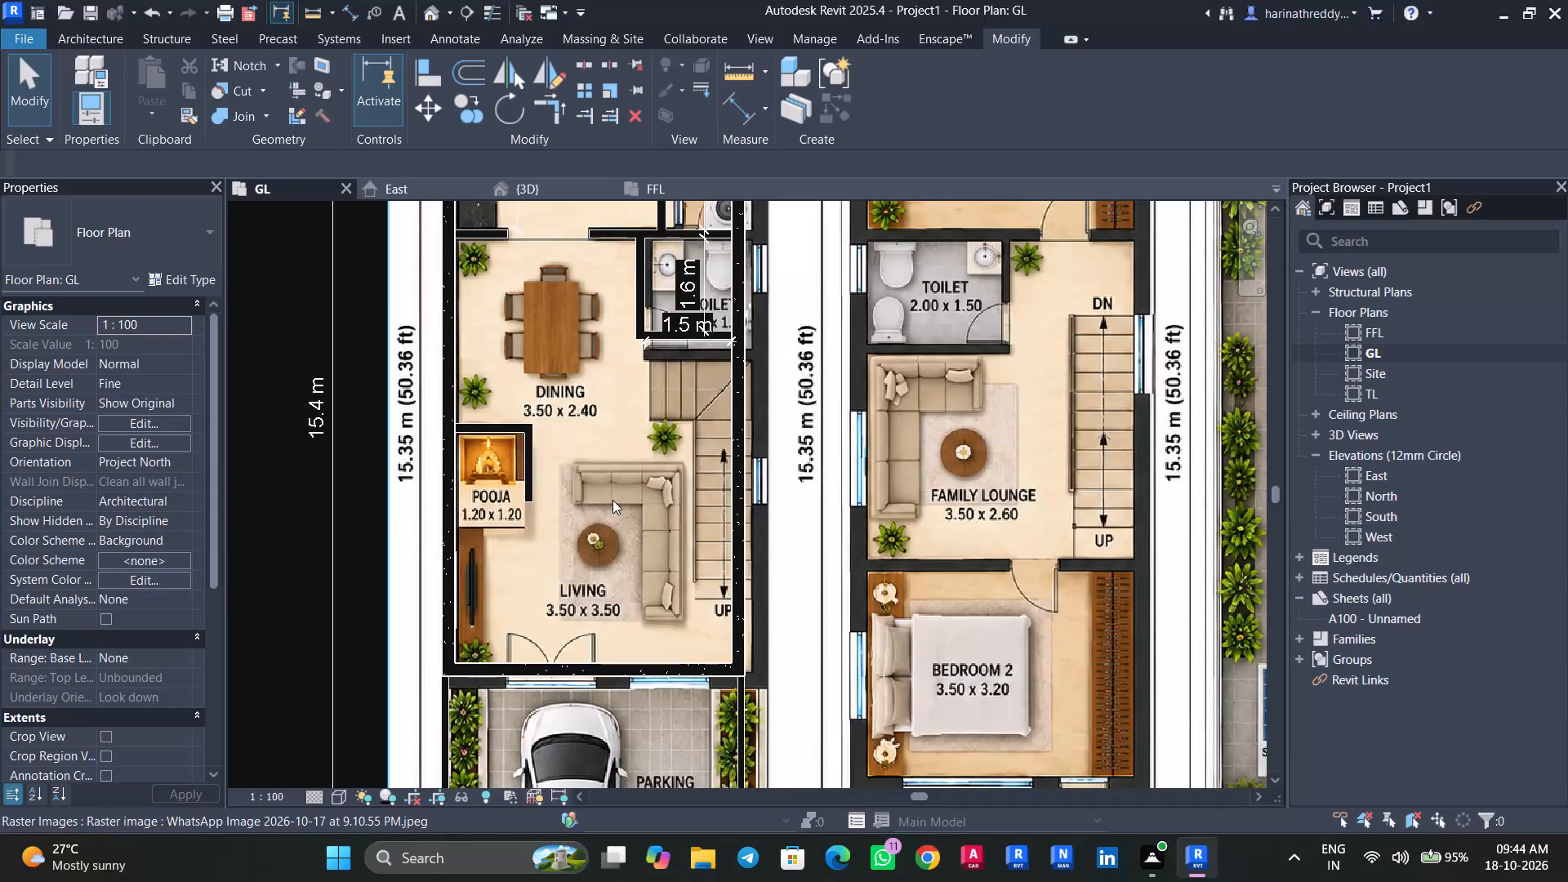
Examine the modelled ground-floor walls and room dimensions from the parking through the living and dining areas up to the kitchen.
middle_drag(626, 479, 594, 497)
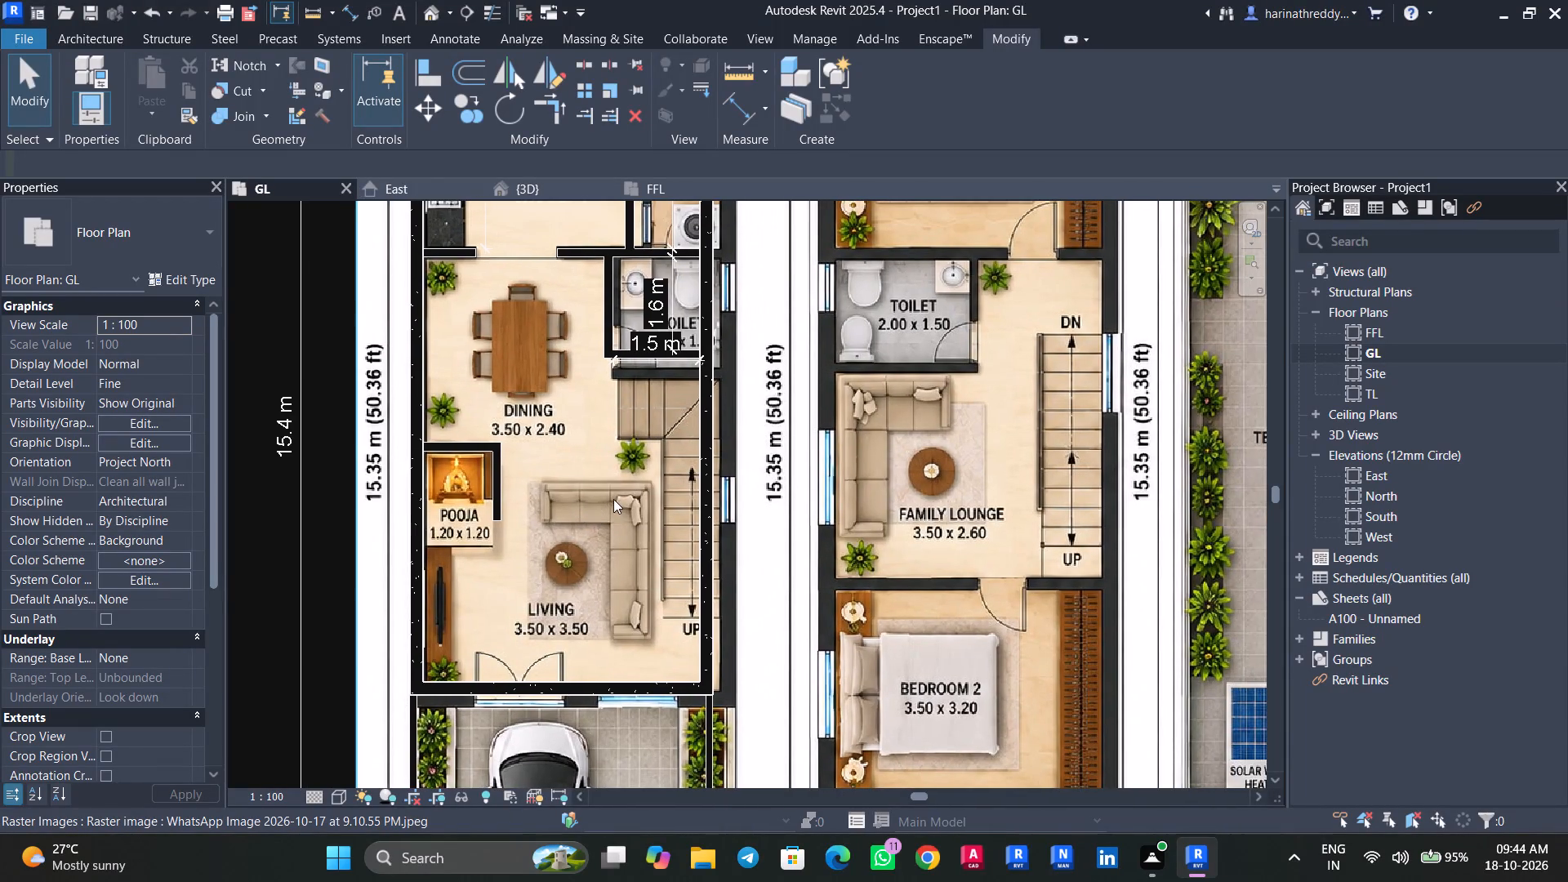
scroll(553, 522, down, 3)
middle_drag(553, 523, 595, 380)
scroll(595, 380, up, 1)
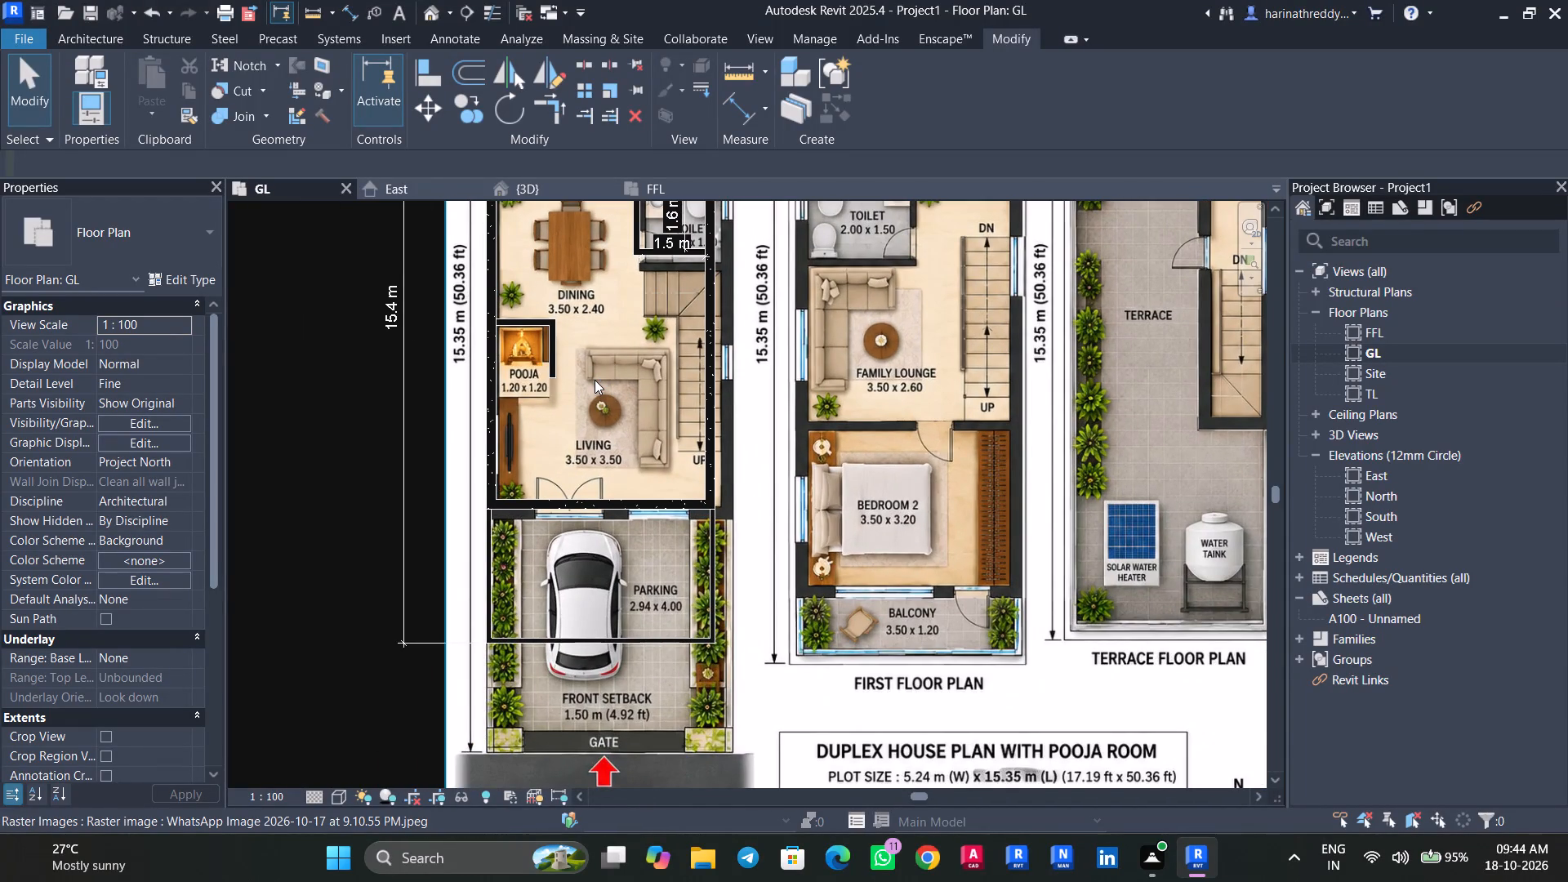
middle_drag(595, 380, 629, 594)
scroll(625, 454, up, 3)
middle_drag(624, 453, 608, 506)
scroll(612, 485, up, 2)
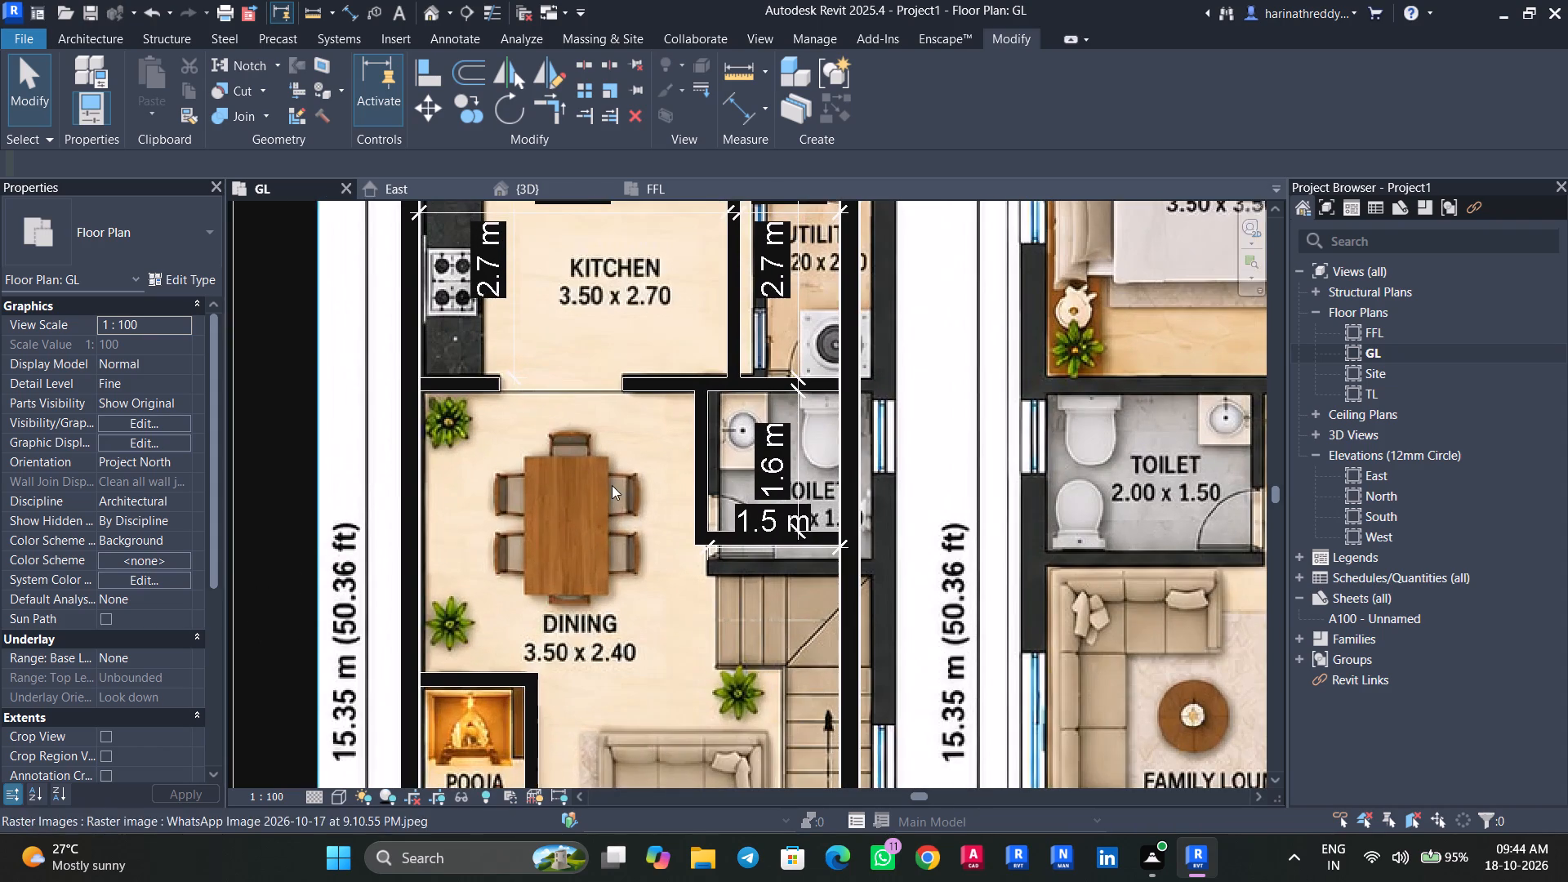
middle_drag(612, 485, 596, 510)
scroll(596, 510, down, 2)
middle_drag(596, 510, 598, 367)
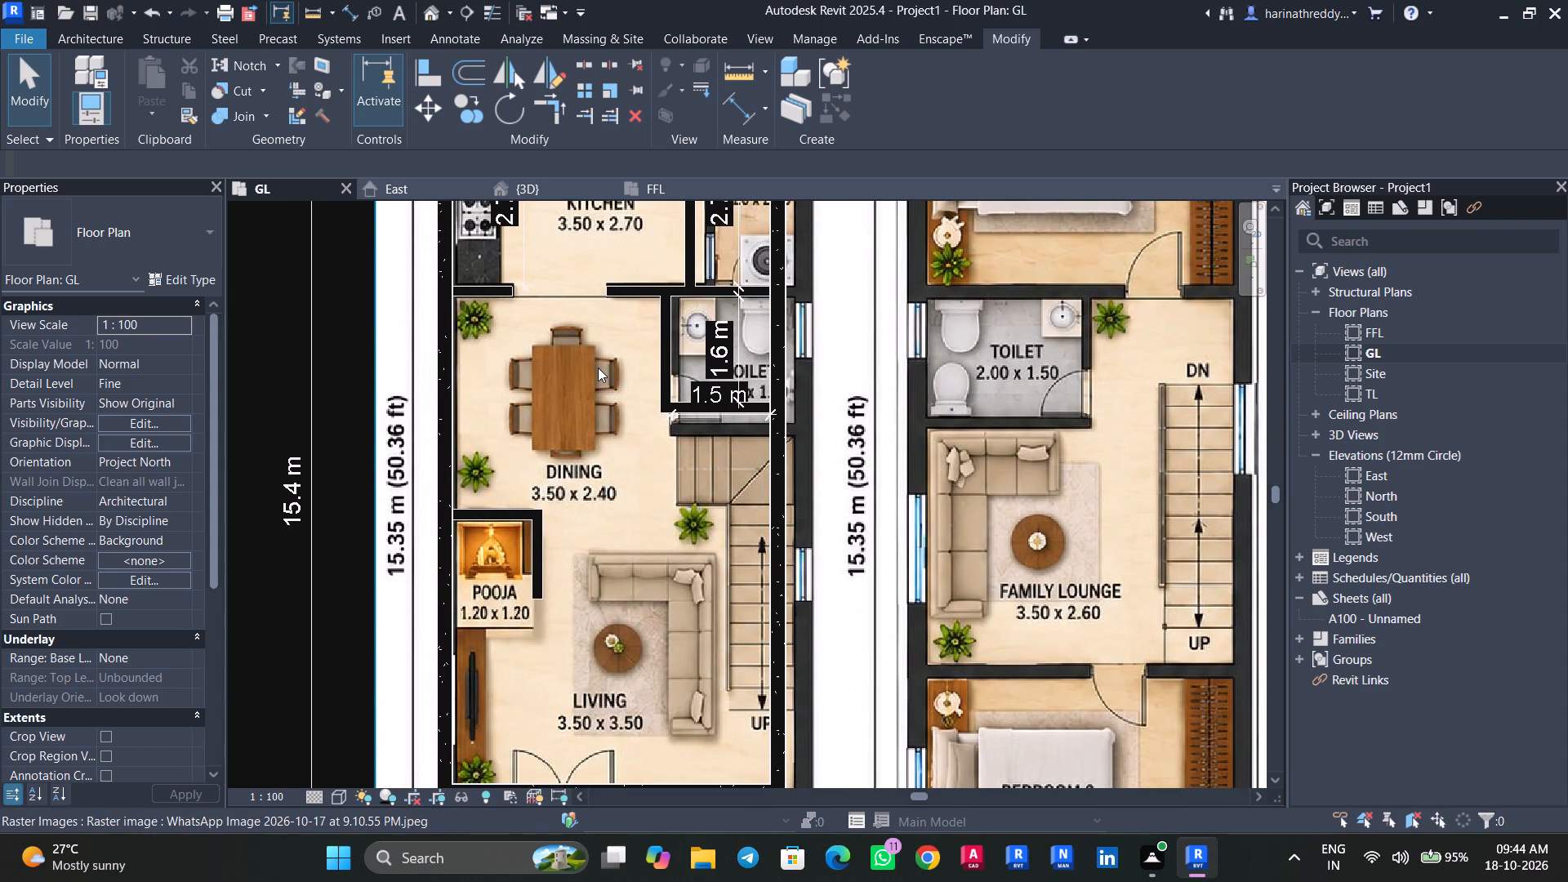
middle_drag(598, 367, 659, 283)
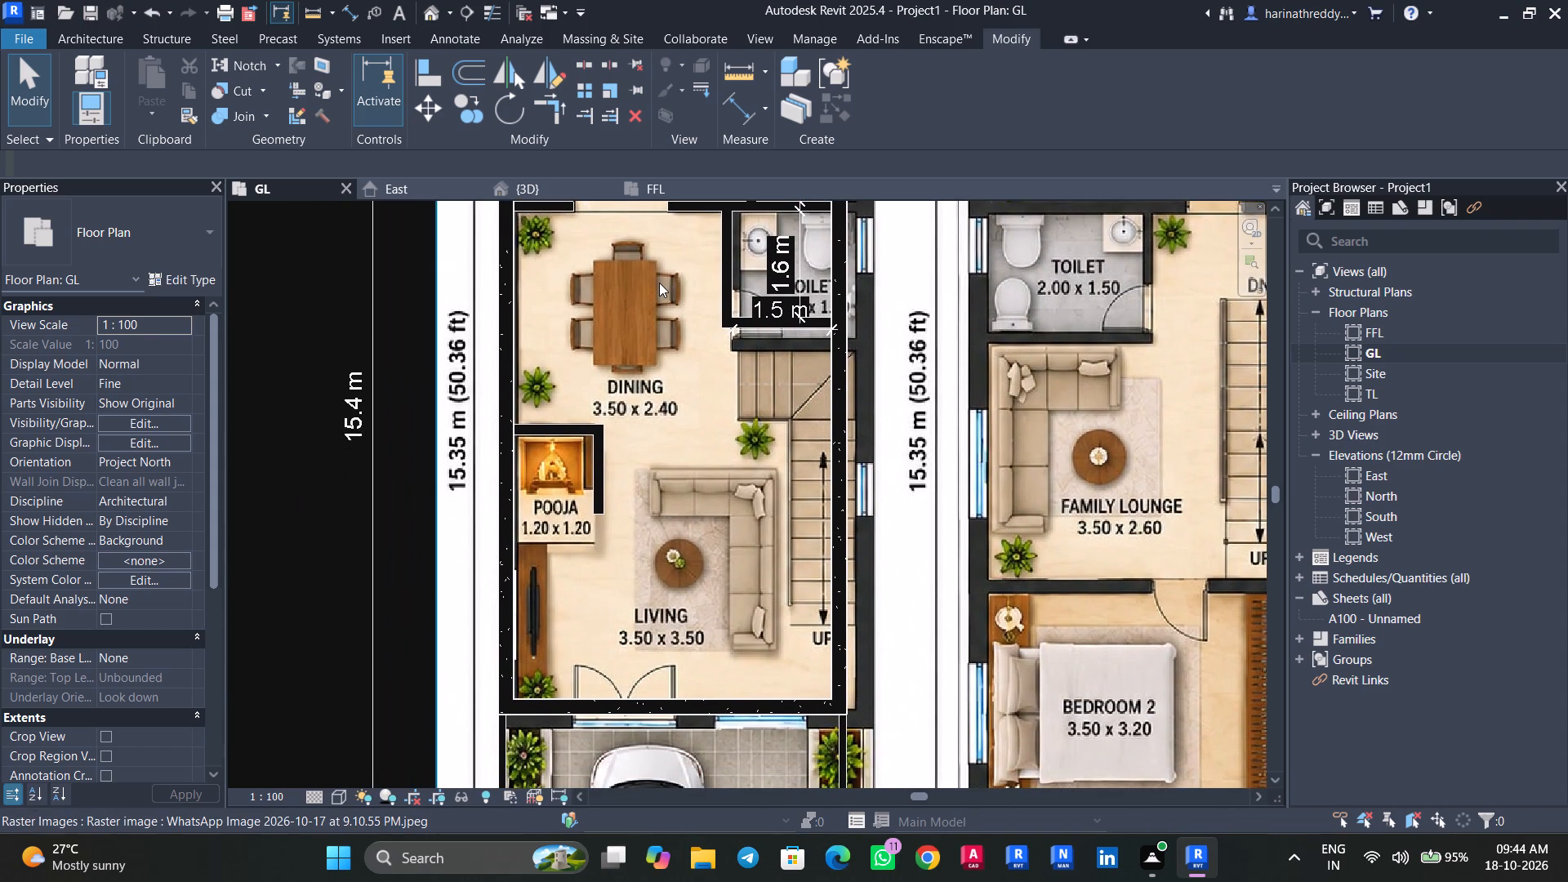
scroll(659, 283, up, 1)
scroll(659, 283, down, 2)
scroll(659, 283, up, 1)
middle_drag(659, 283, 670, 409)
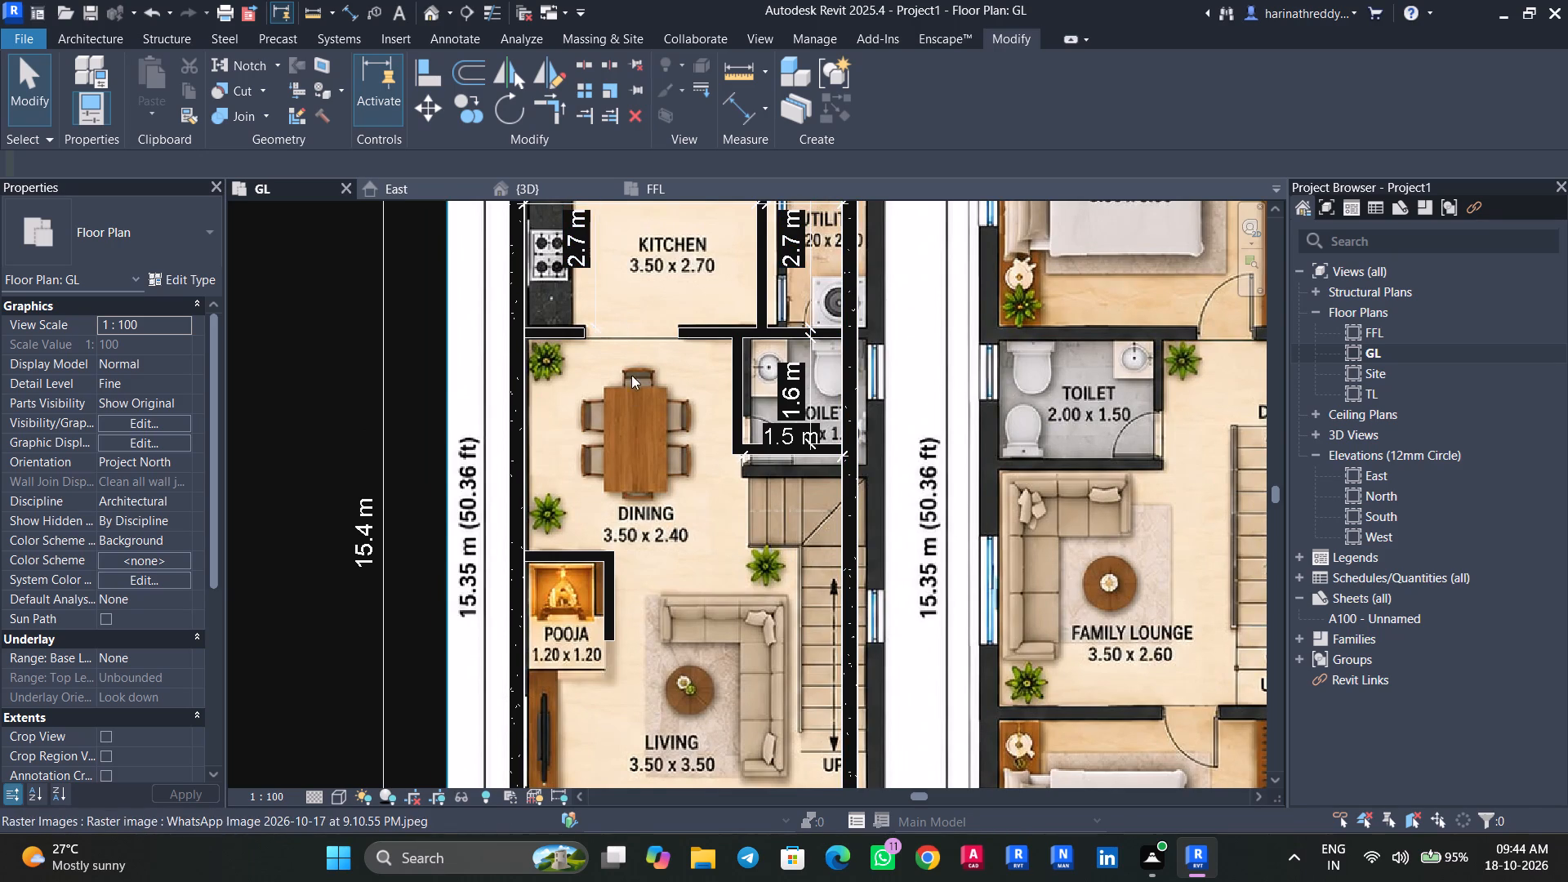
scroll(644, 425, up, 1)
middle_drag(644, 425, 617, 575)
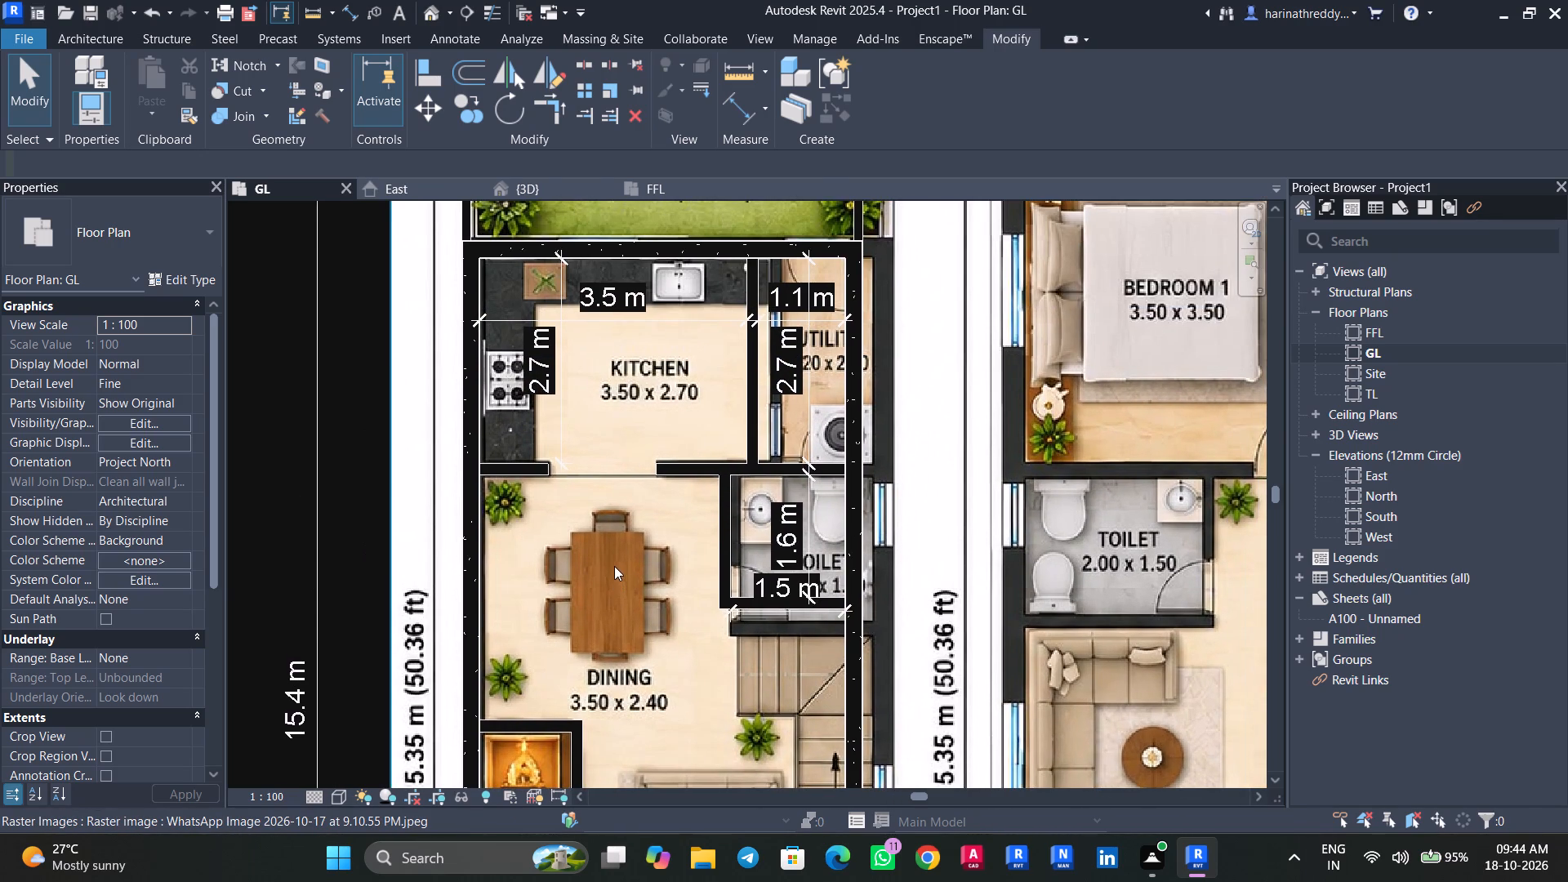
Start an architectural floor on level GL, dismissing the save reminder, and choose the Floor_Timber_22Cbd-225Joist type.
click(73, 44)
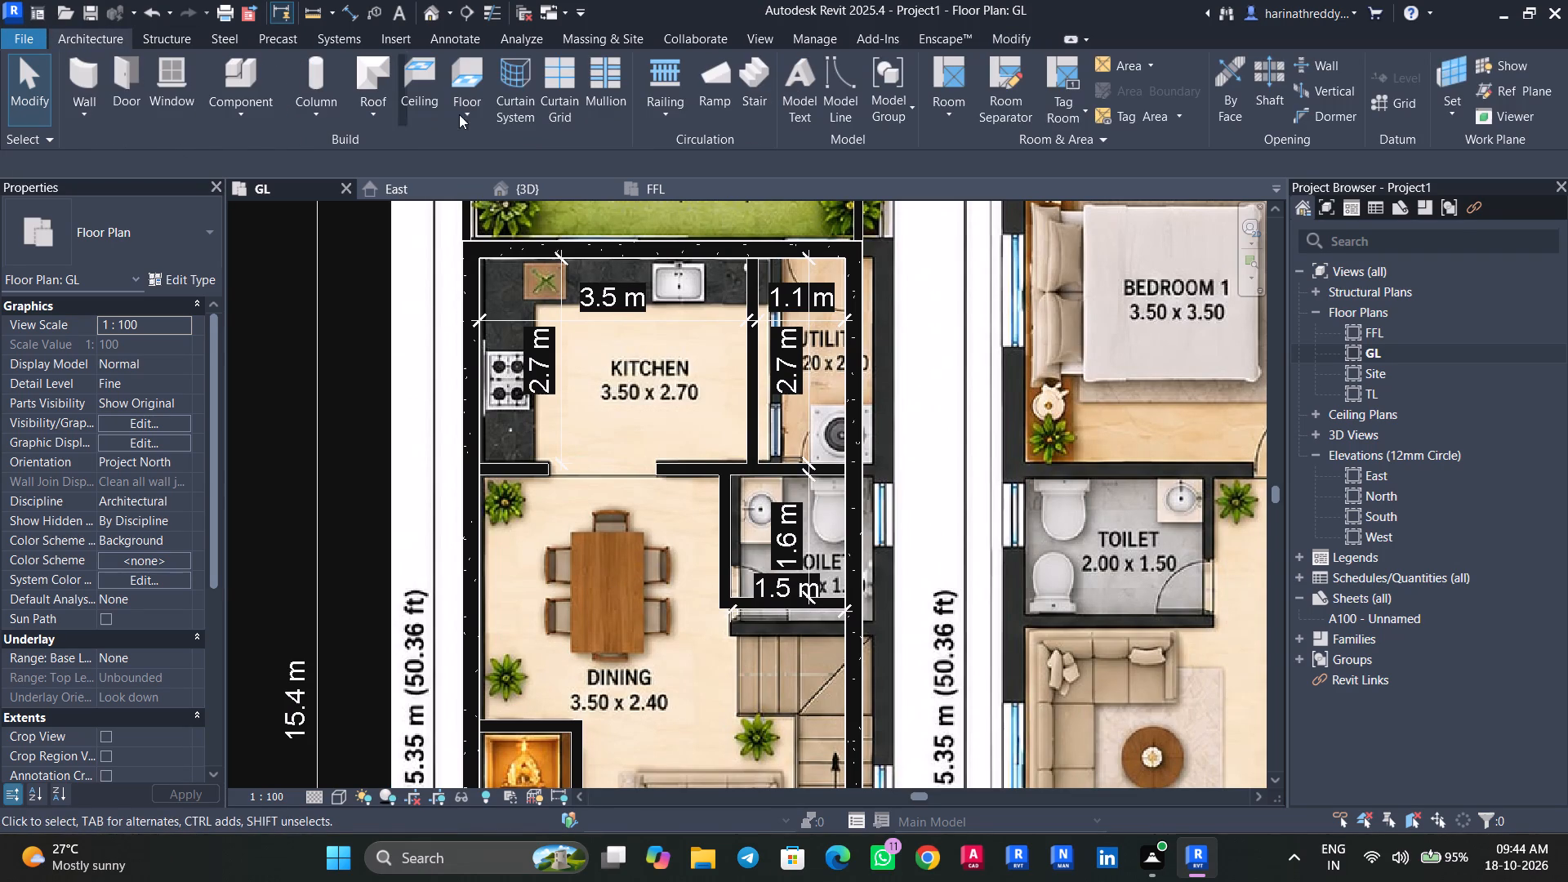
click(448, 125)
click(472, 161)
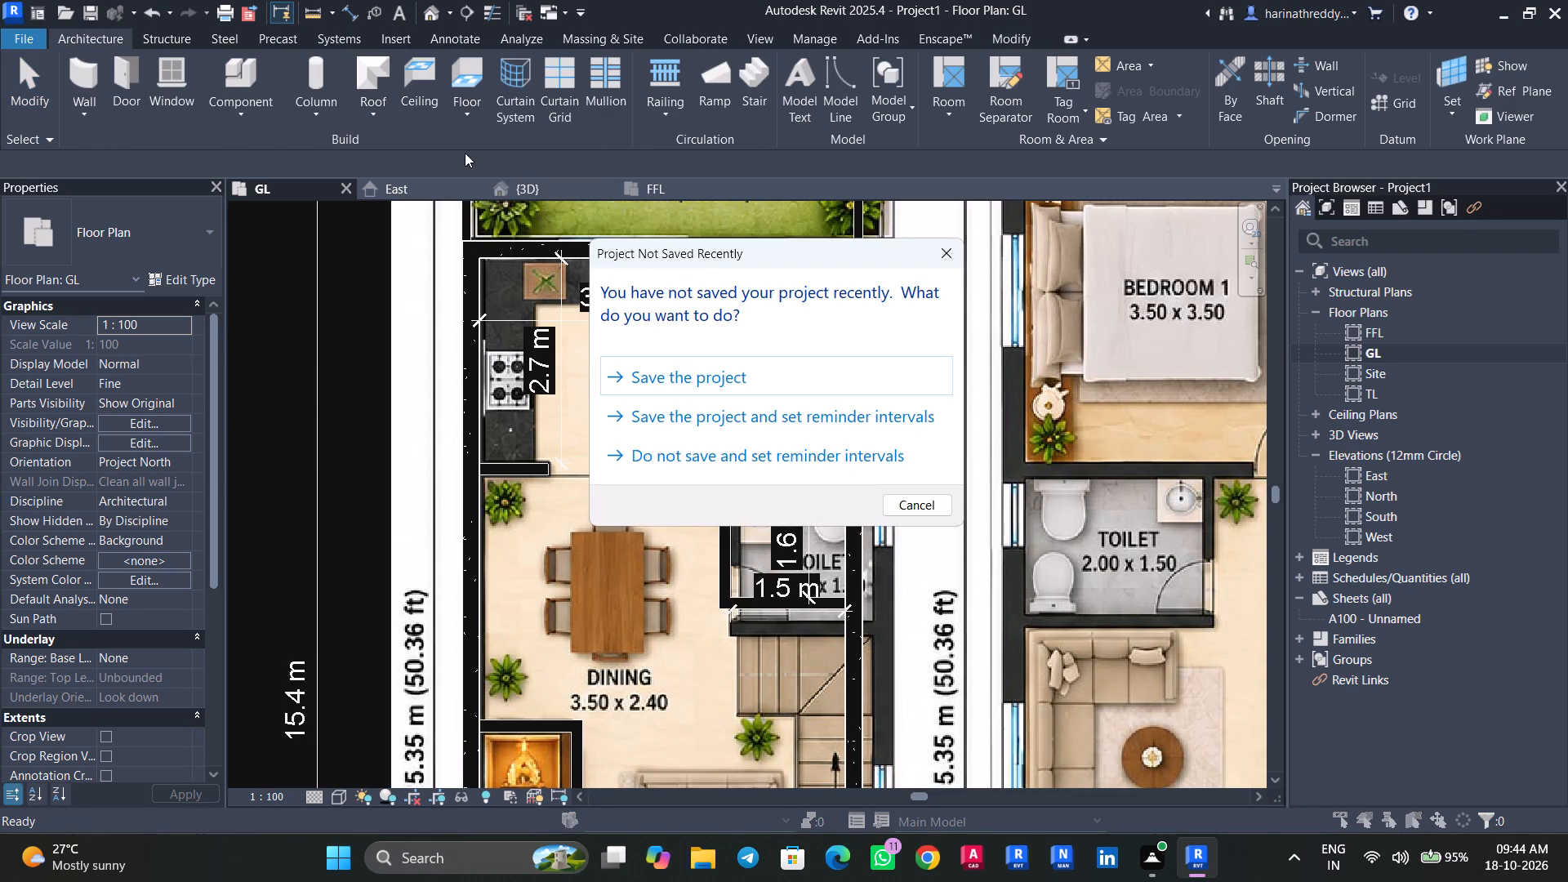
click(955, 260)
scroll(969, 321, down, 3)
middle_drag(970, 323, 904, 266)
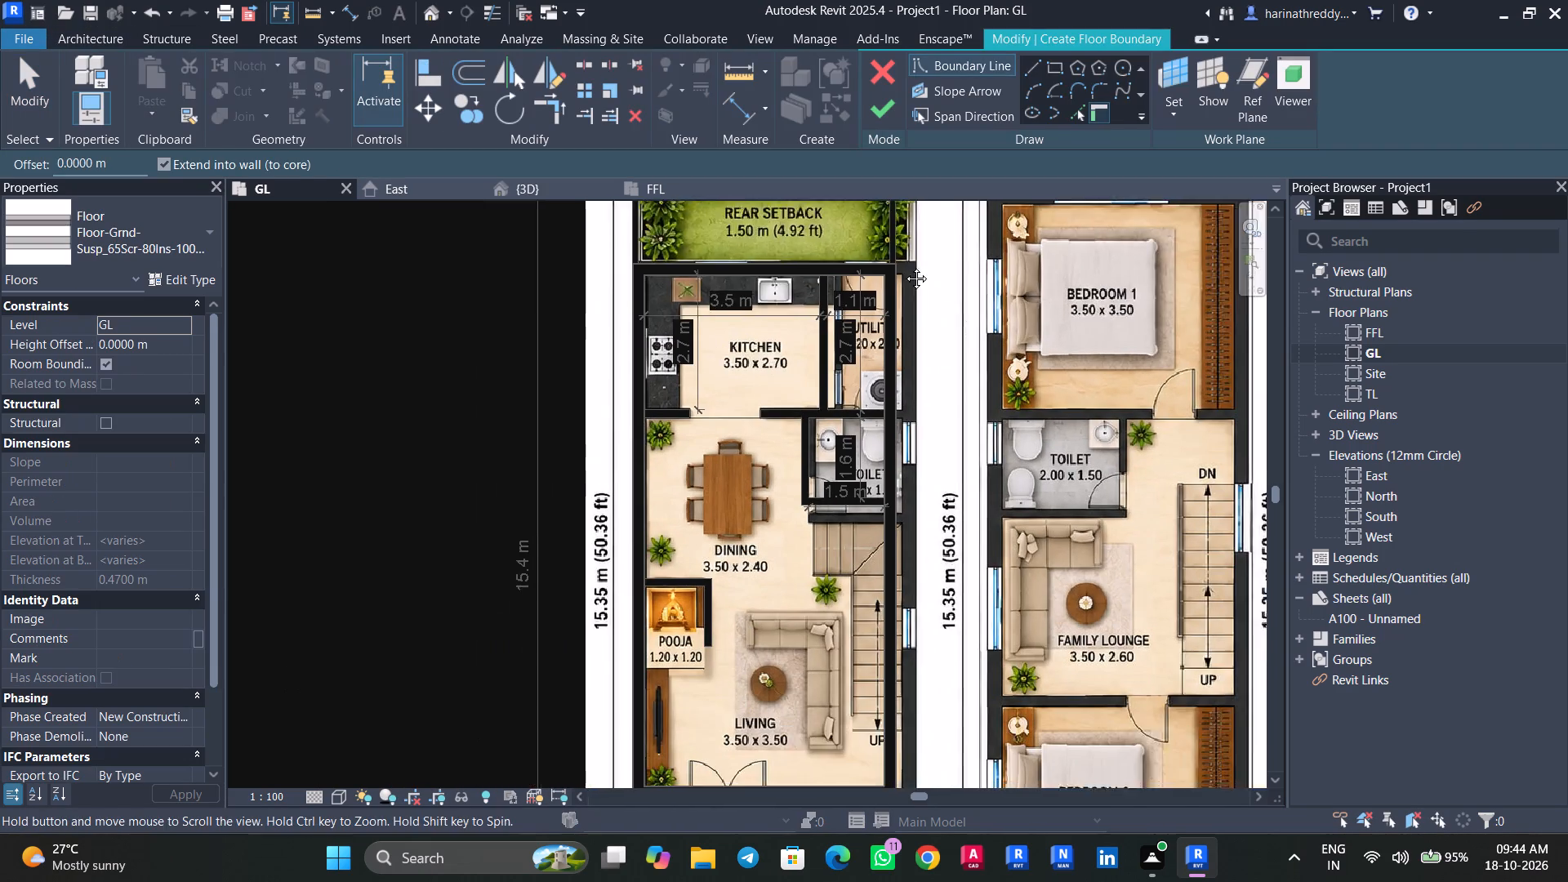
middle_drag(904, 266, 800, 199)
click(73, 227)
click(102, 447)
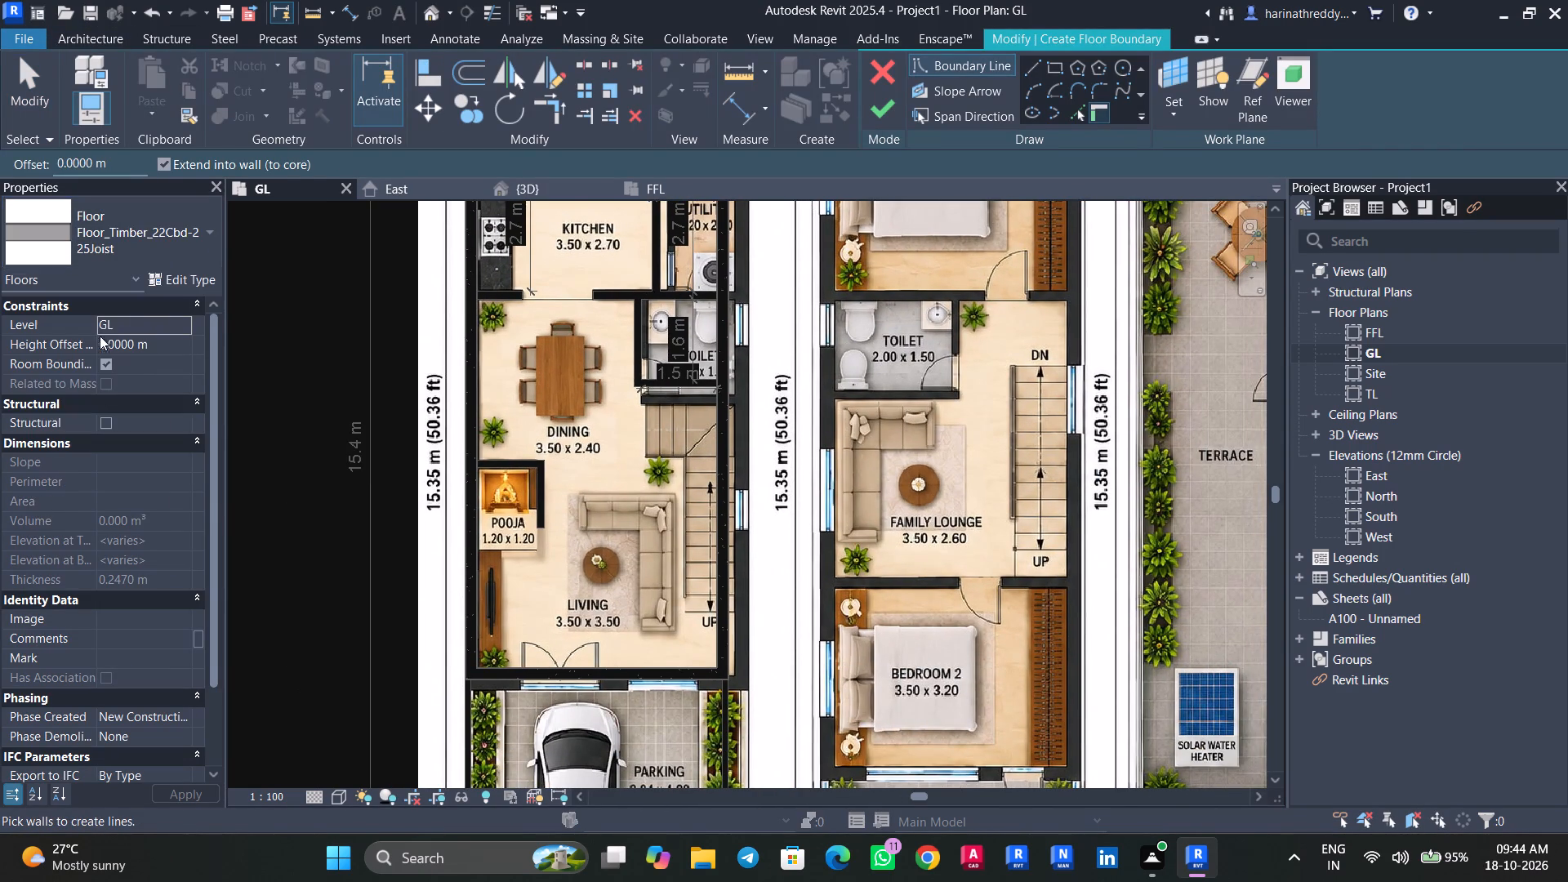
Duplicate the timber floor type under the name PARKING FLOOR.
click(178, 279)
click(1410, 310)
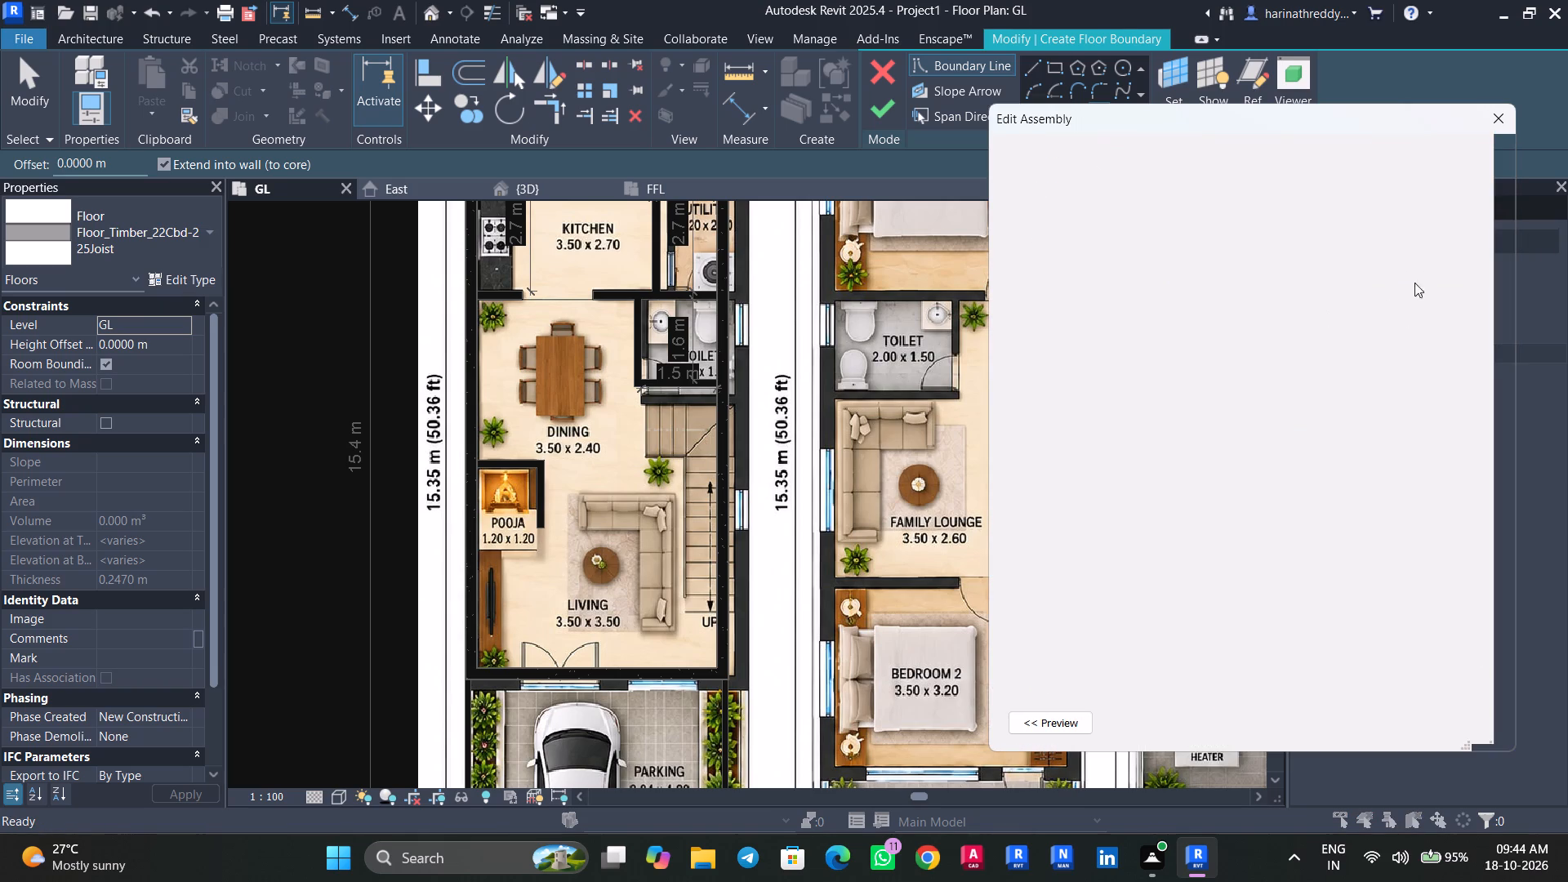
click(1501, 122)
click(1443, 185)
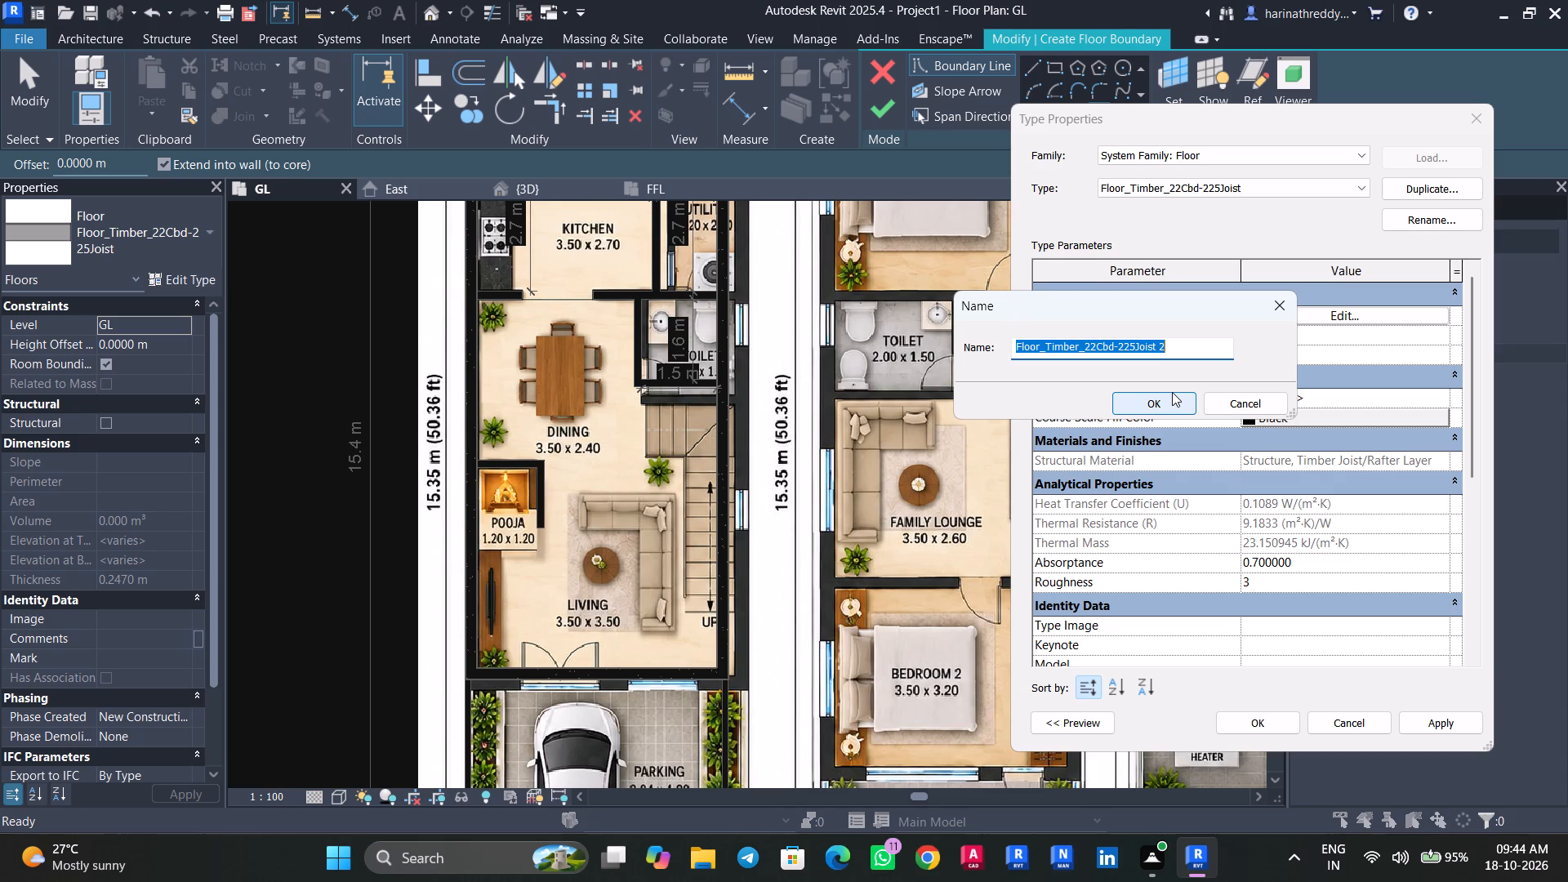
text(PARKING)
key(space)
text(FLOOR)
click(1134, 419)
click(1174, 401)
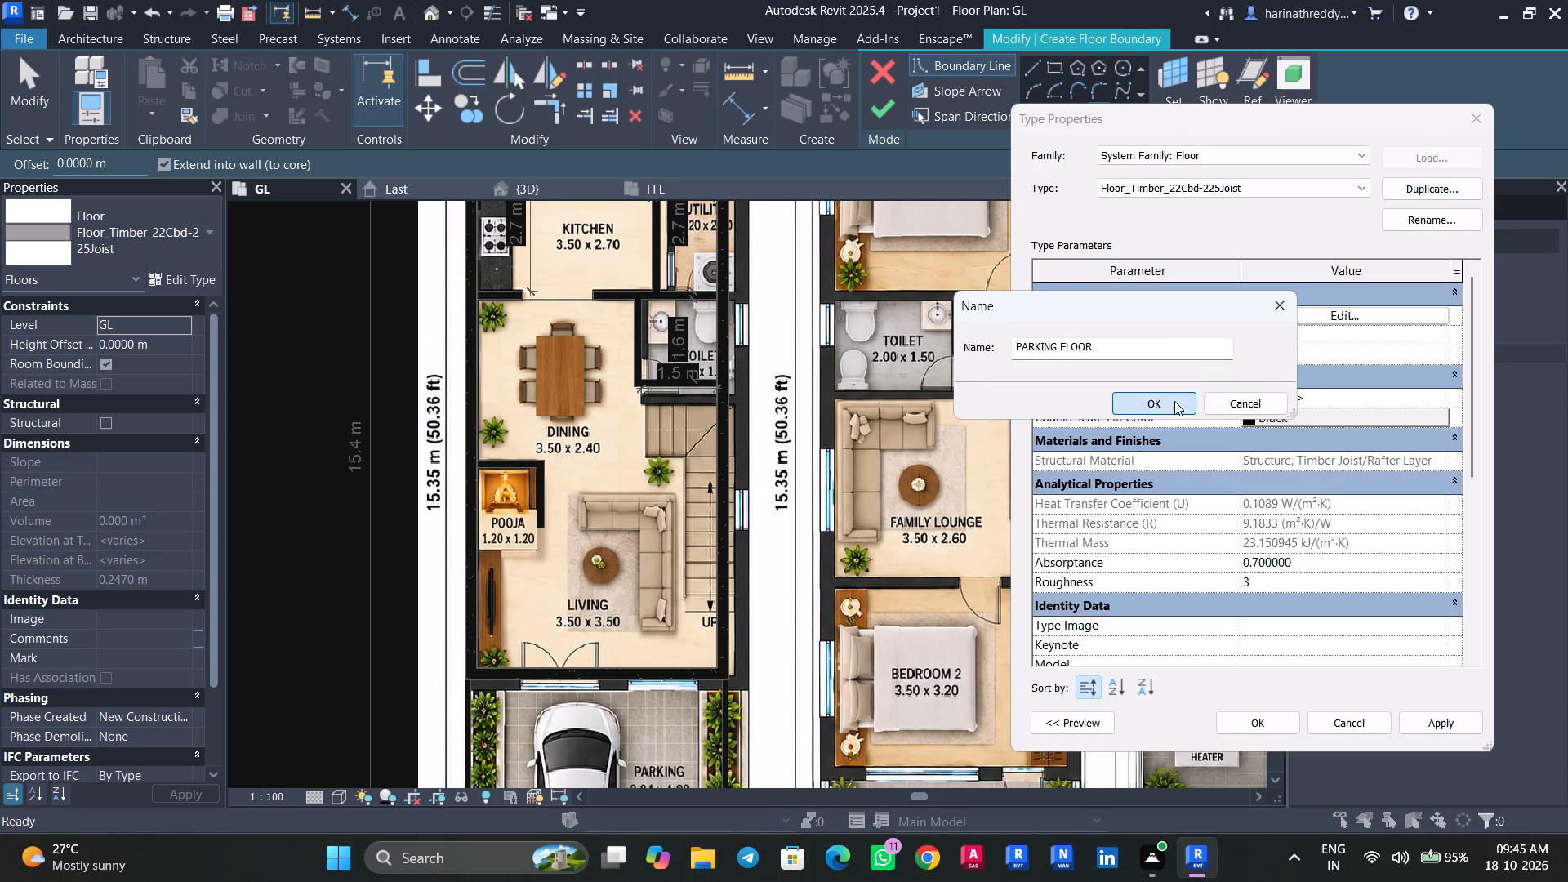
Set the Structure [1] layer thickness of the PARKING FLOOR type to 128 mm.
double_click(1297, 325)
click(1300, 342)
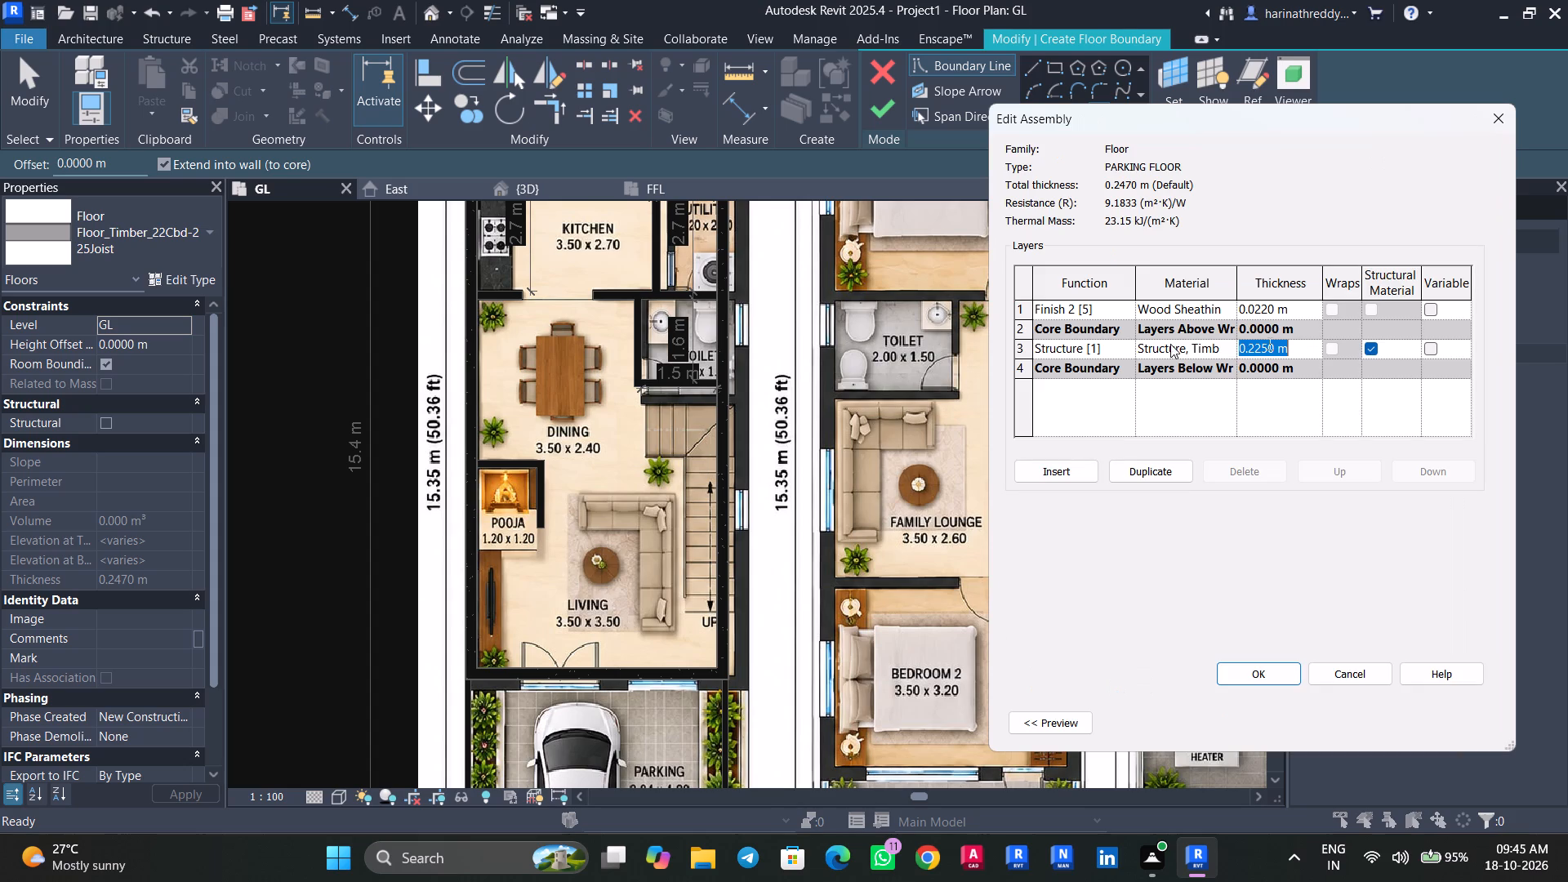
click(1016, 317)
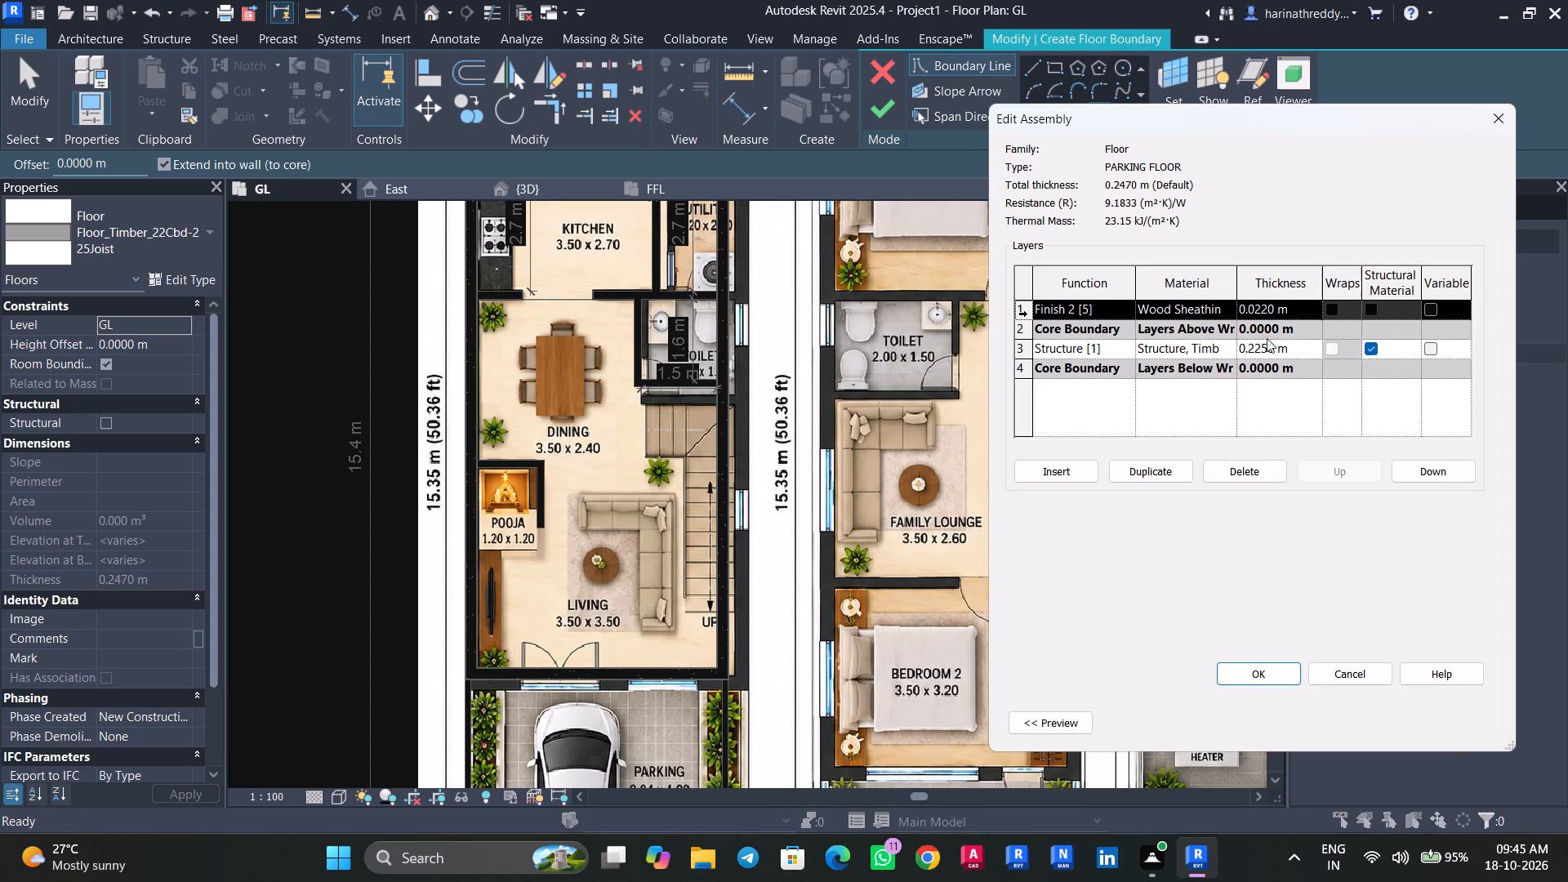
click(1290, 350)
drag(1294, 350, 1179, 370)
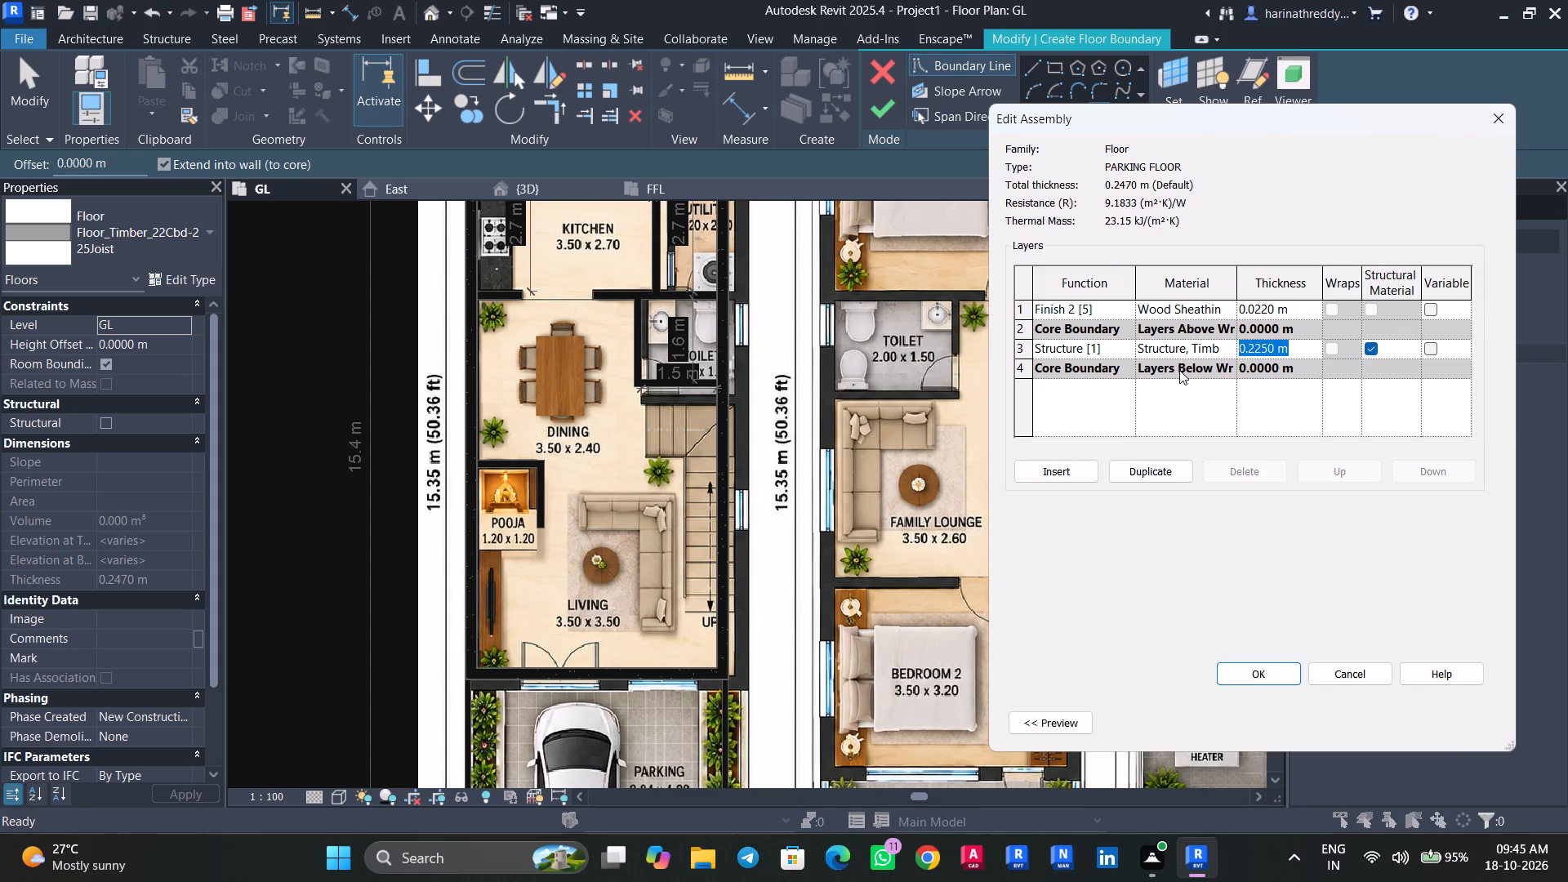
text(128)
text(MM)
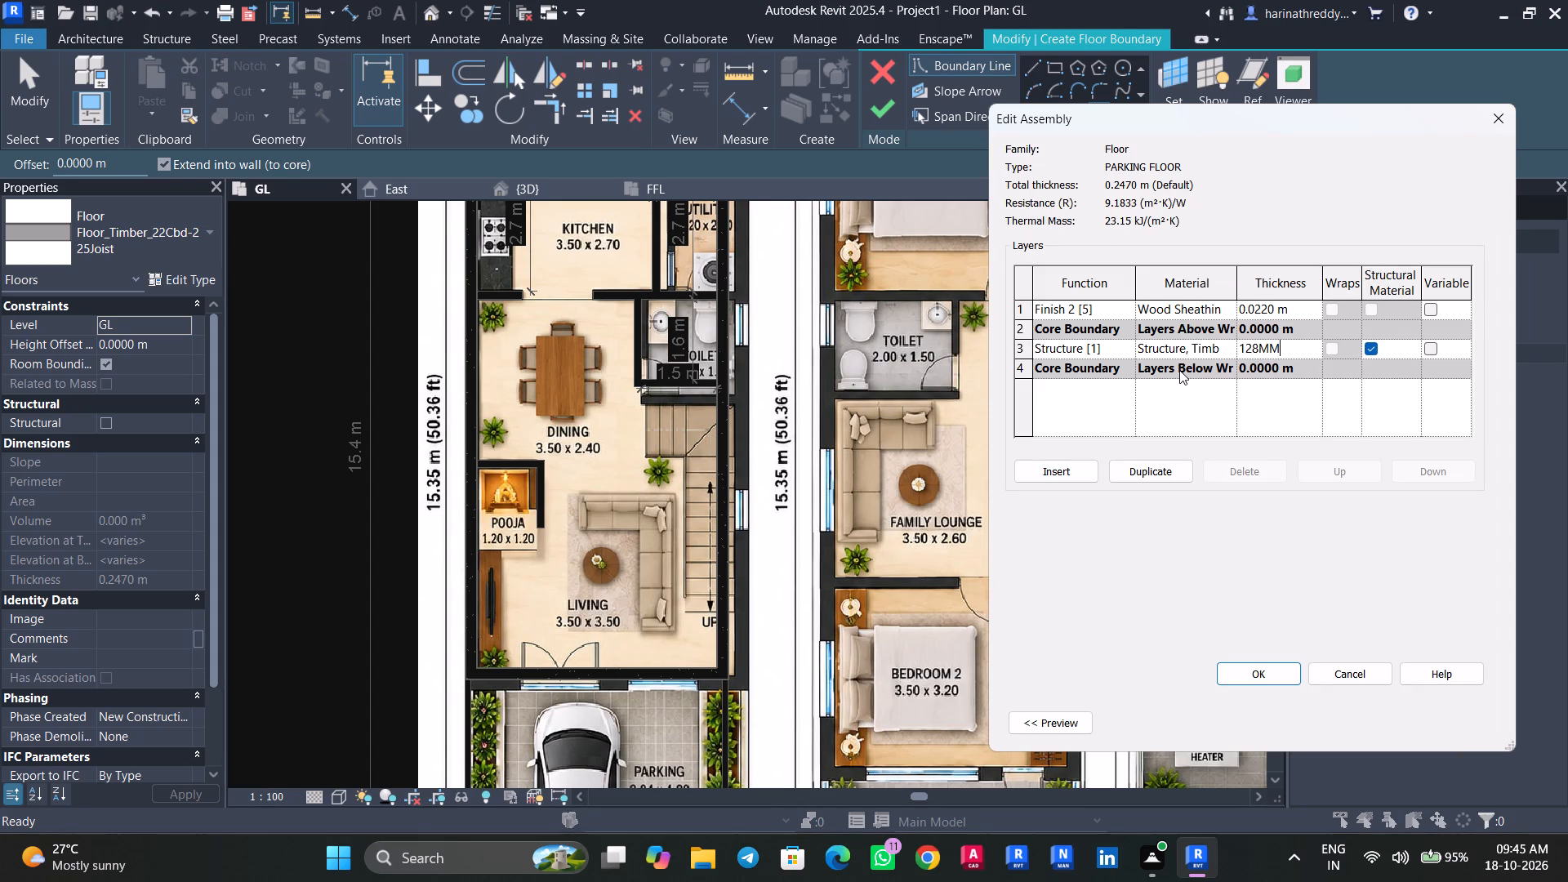
key(Return)
Set the Finish 2 [5] layer thickness of PARKING FLOOR to 22 mm and accept the type changes.
click(1296, 299)
click(1297, 307)
text(22)
text(MM)
key(Return)
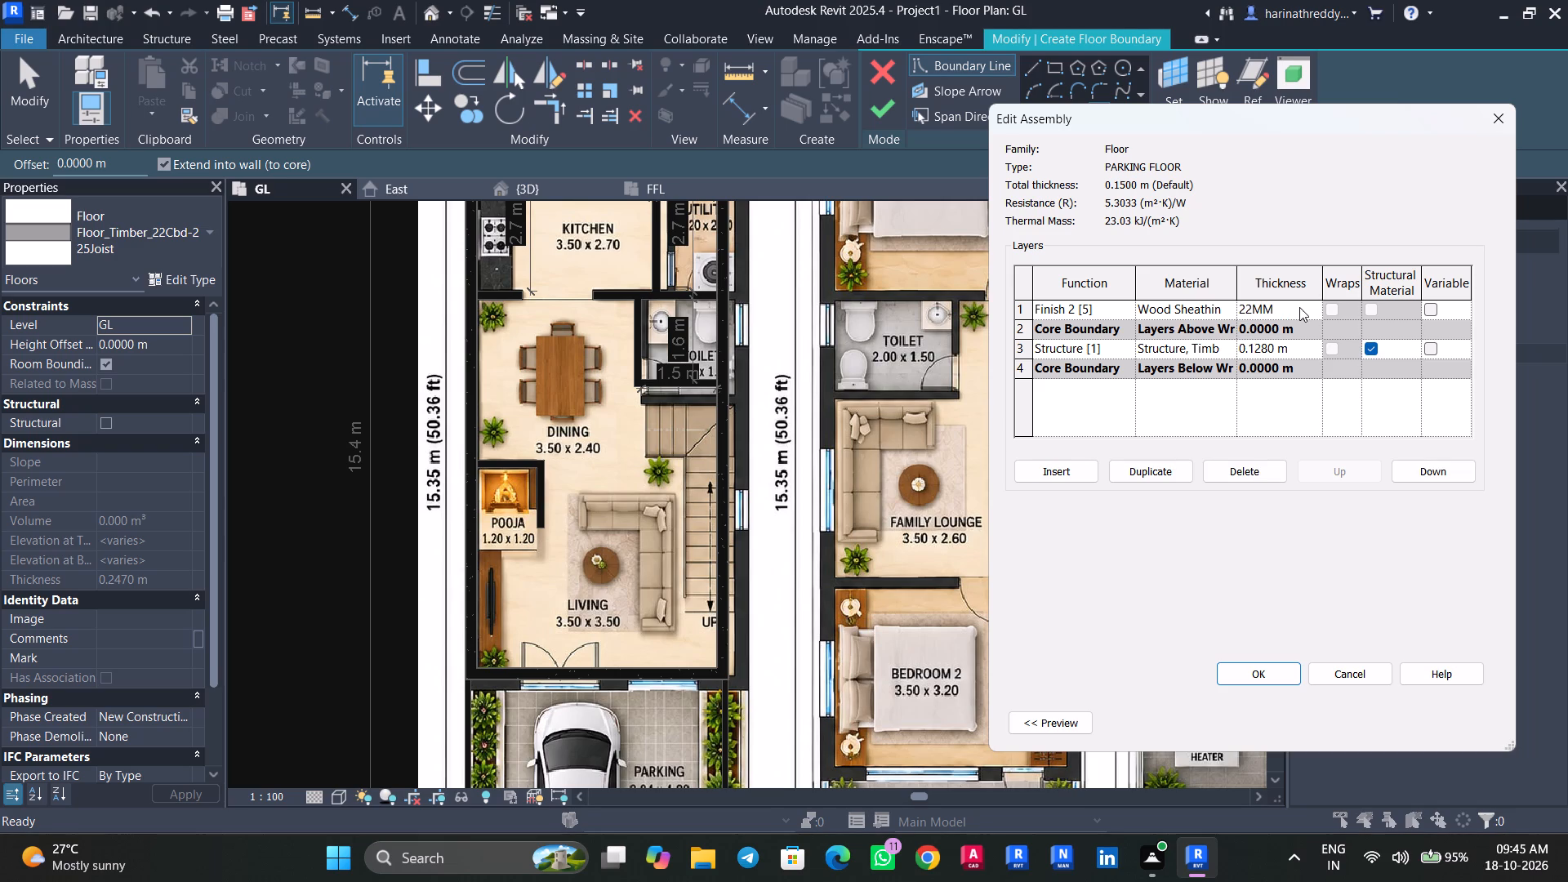
click(1250, 669)
click(1416, 718)
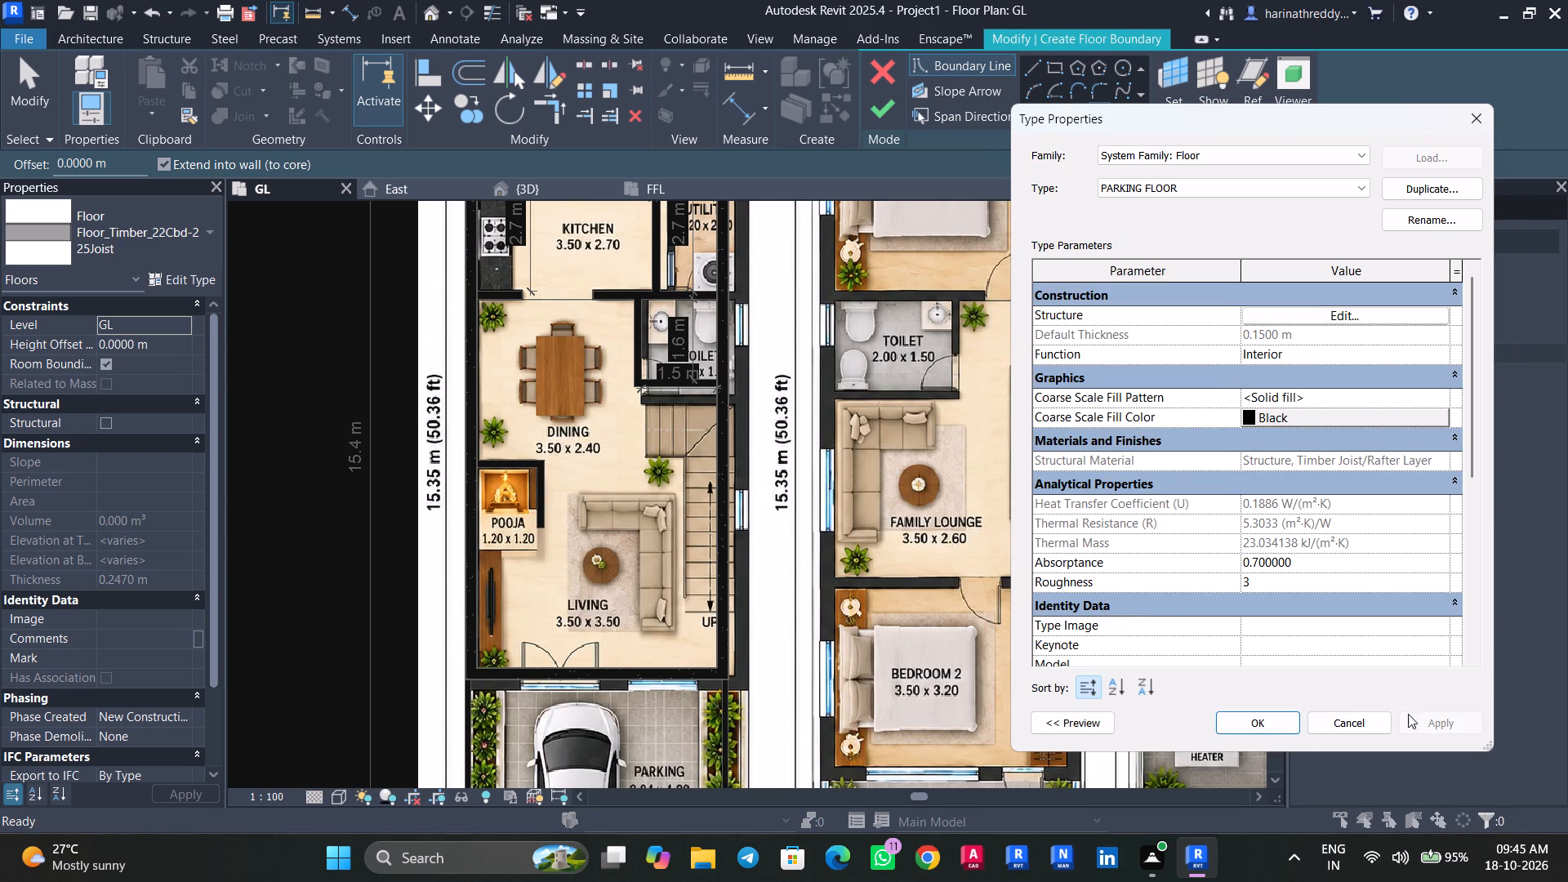
click(1273, 727)
Sketch a rectangular floor boundary over the parking, from the living room wall corner to the opposite corner at the front wall.
middle_drag(654, 681, 711, 282)
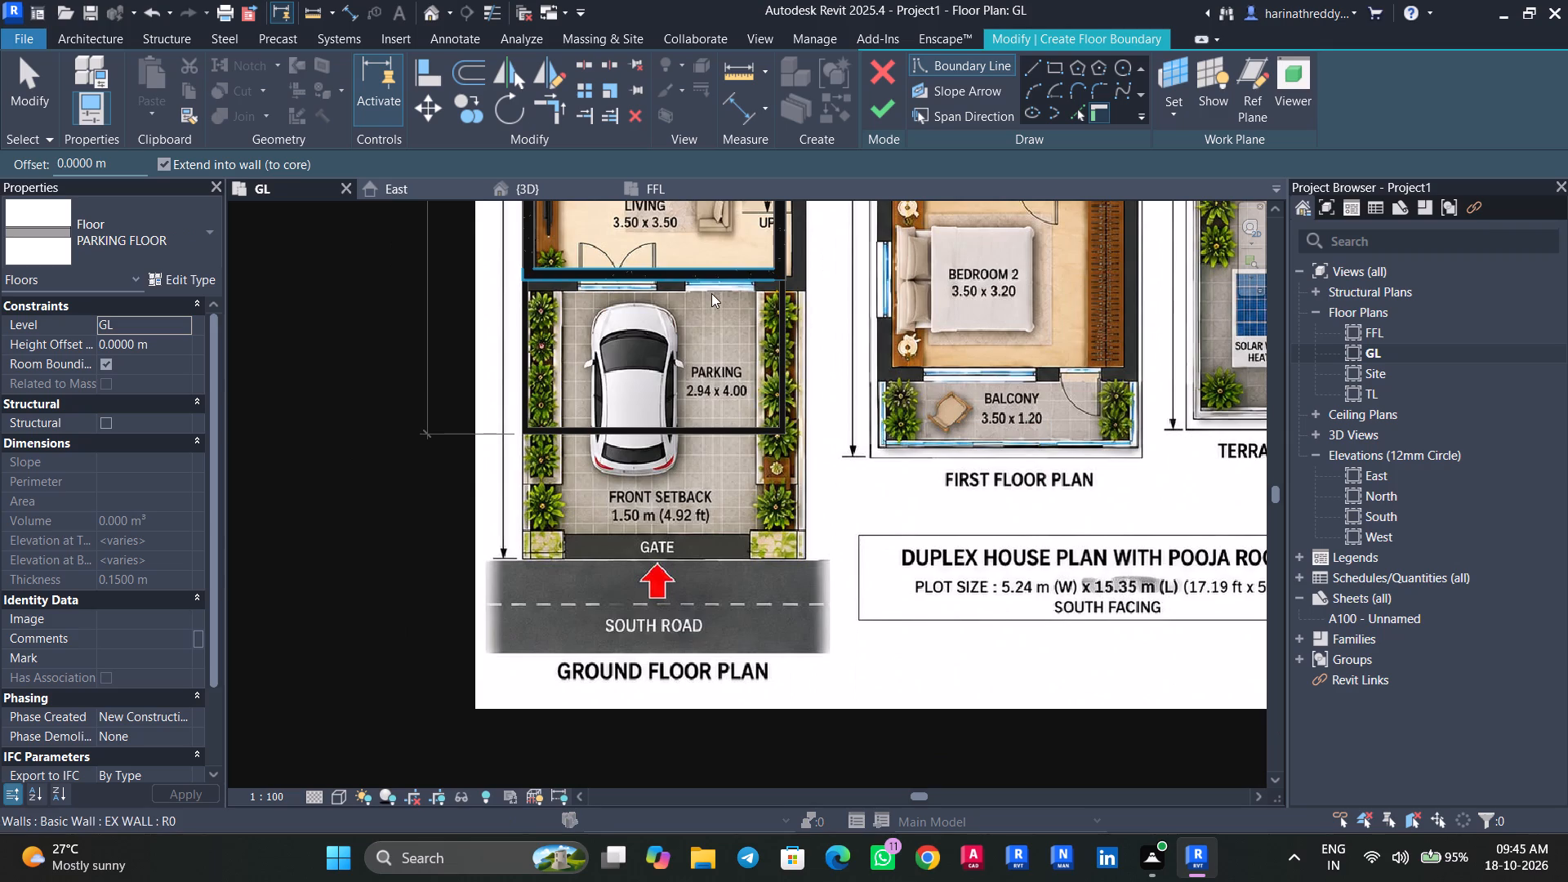
click(1056, 69)
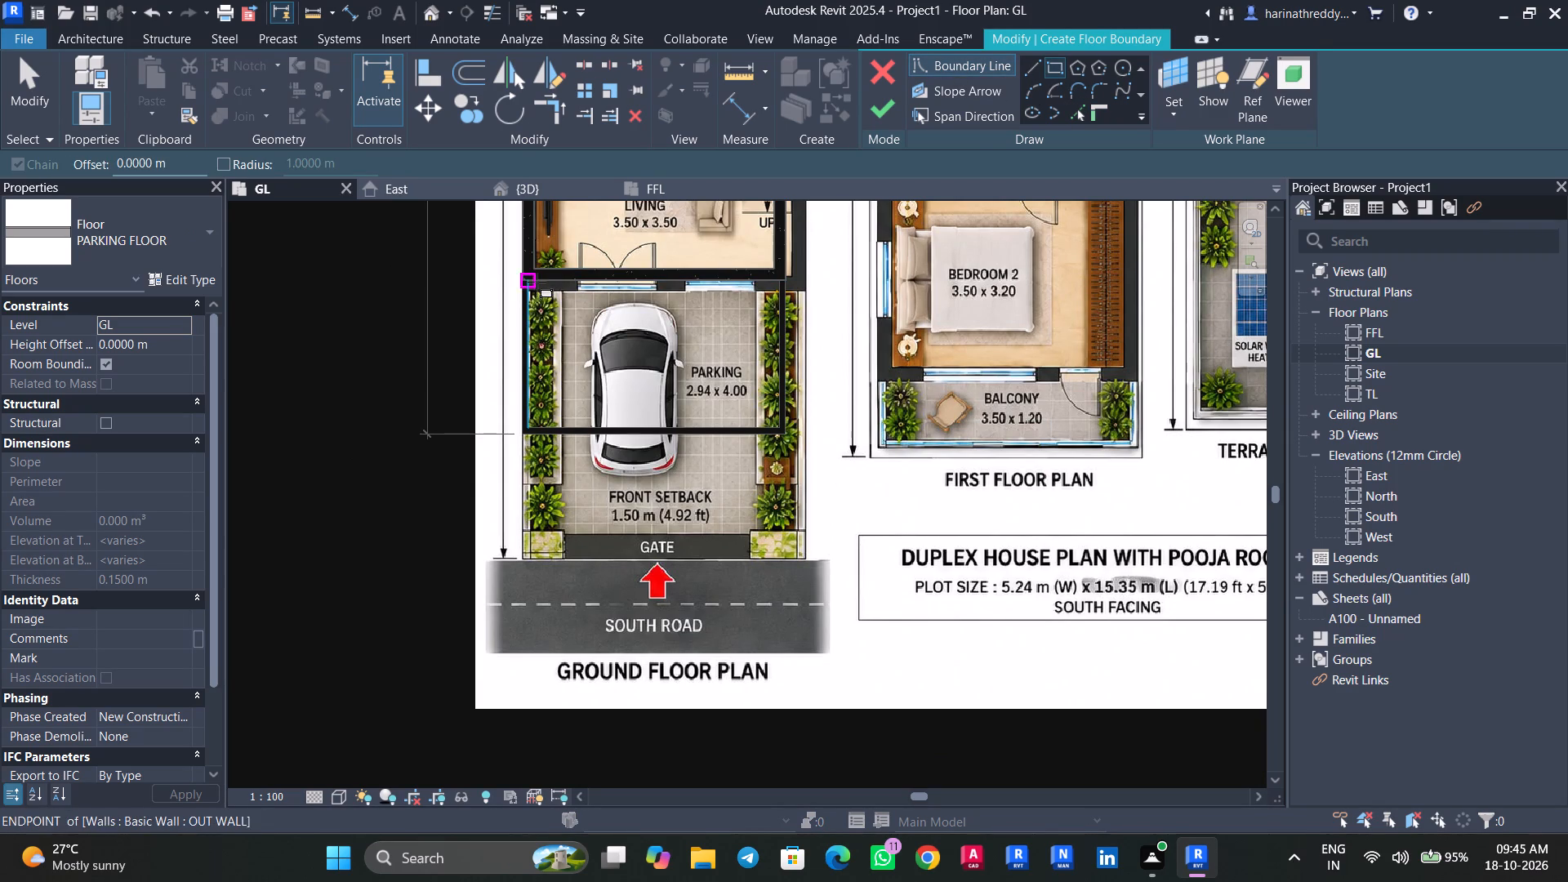
click(531, 282)
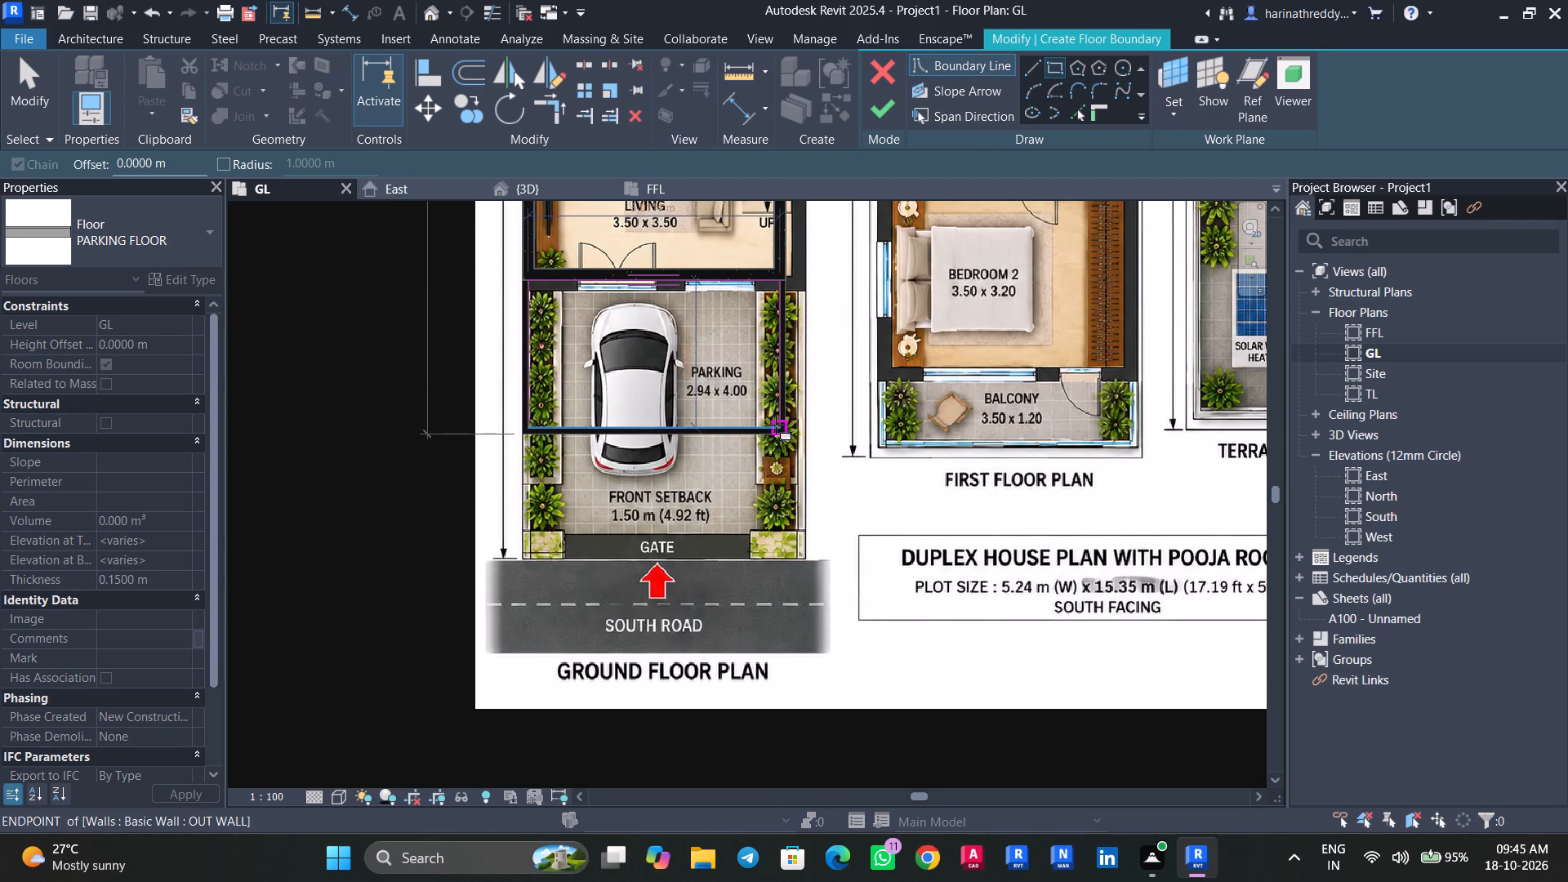
click(776, 425)
key(Escape)
key(Escape)
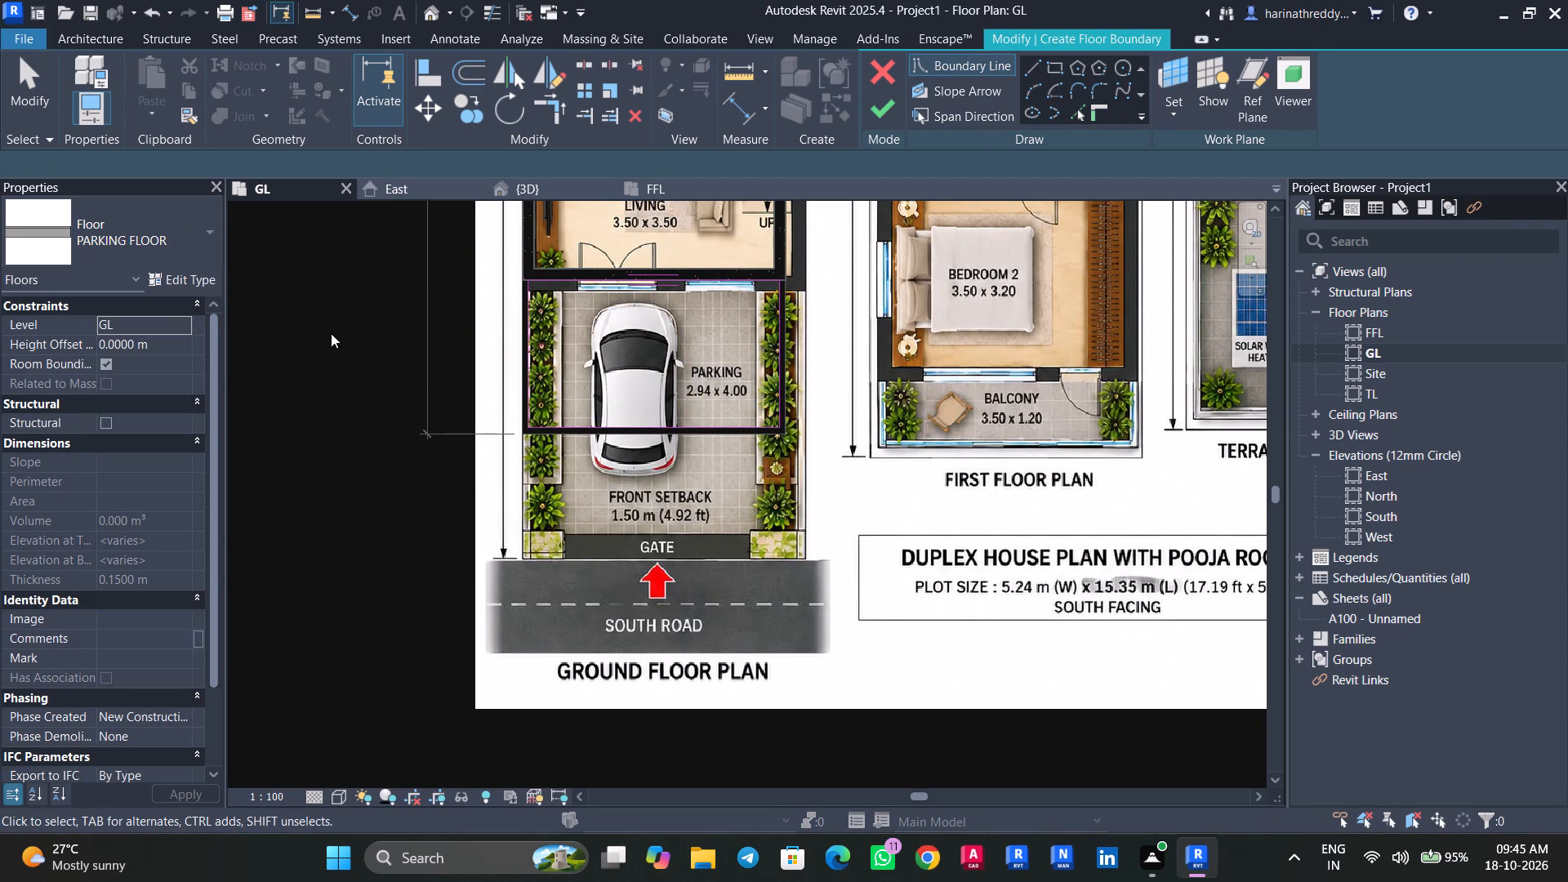
key(Escape)
Set the parking floor's height offset from level GL to 150 mm and finish the floor sketch.
click(174, 339)
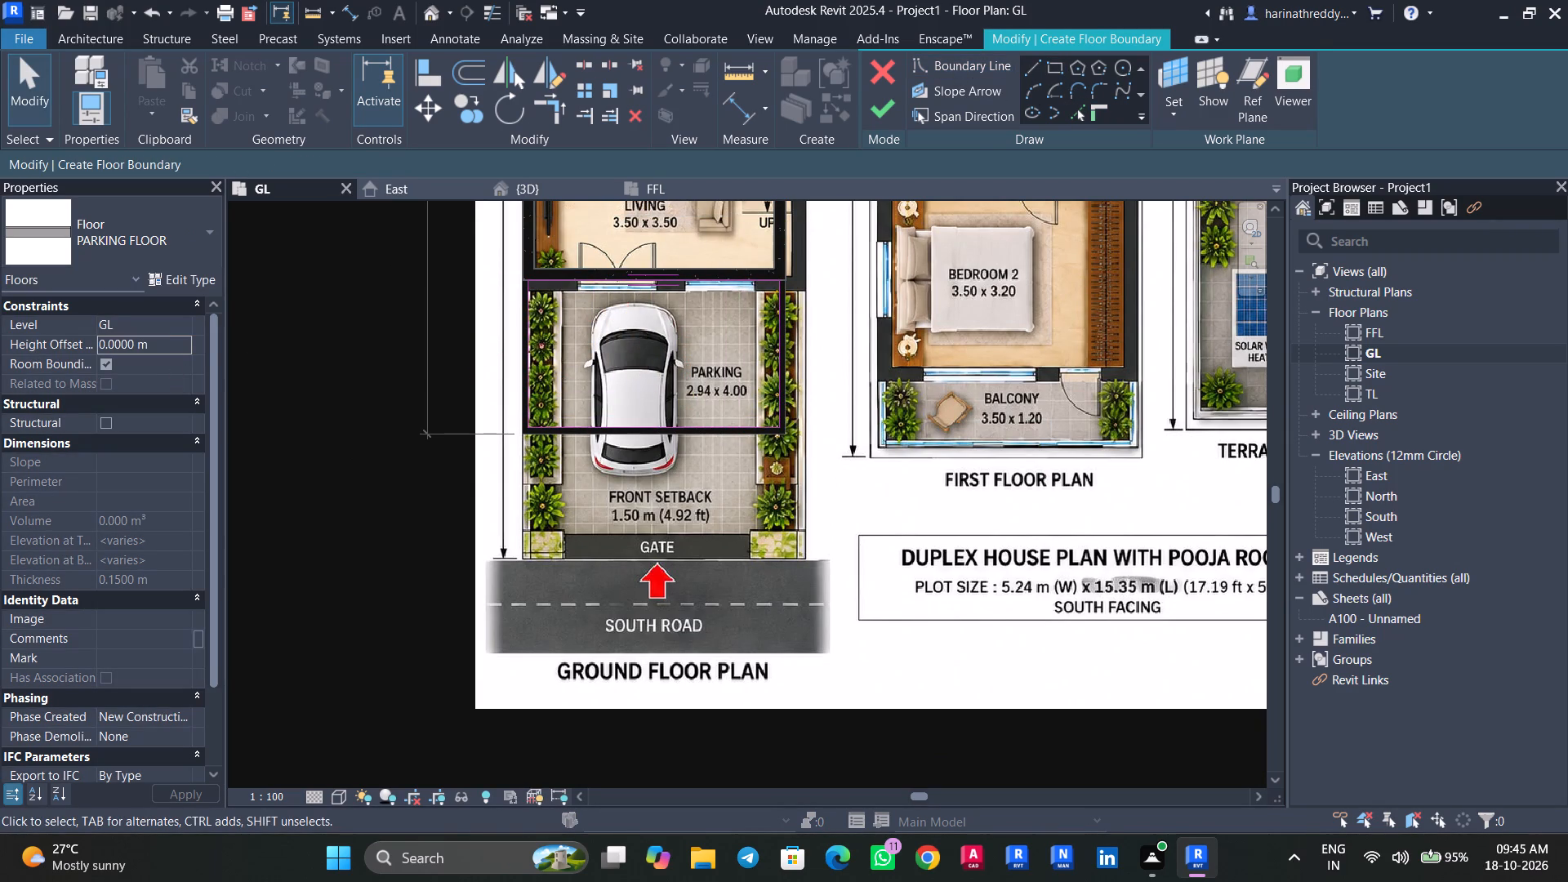
text(150)
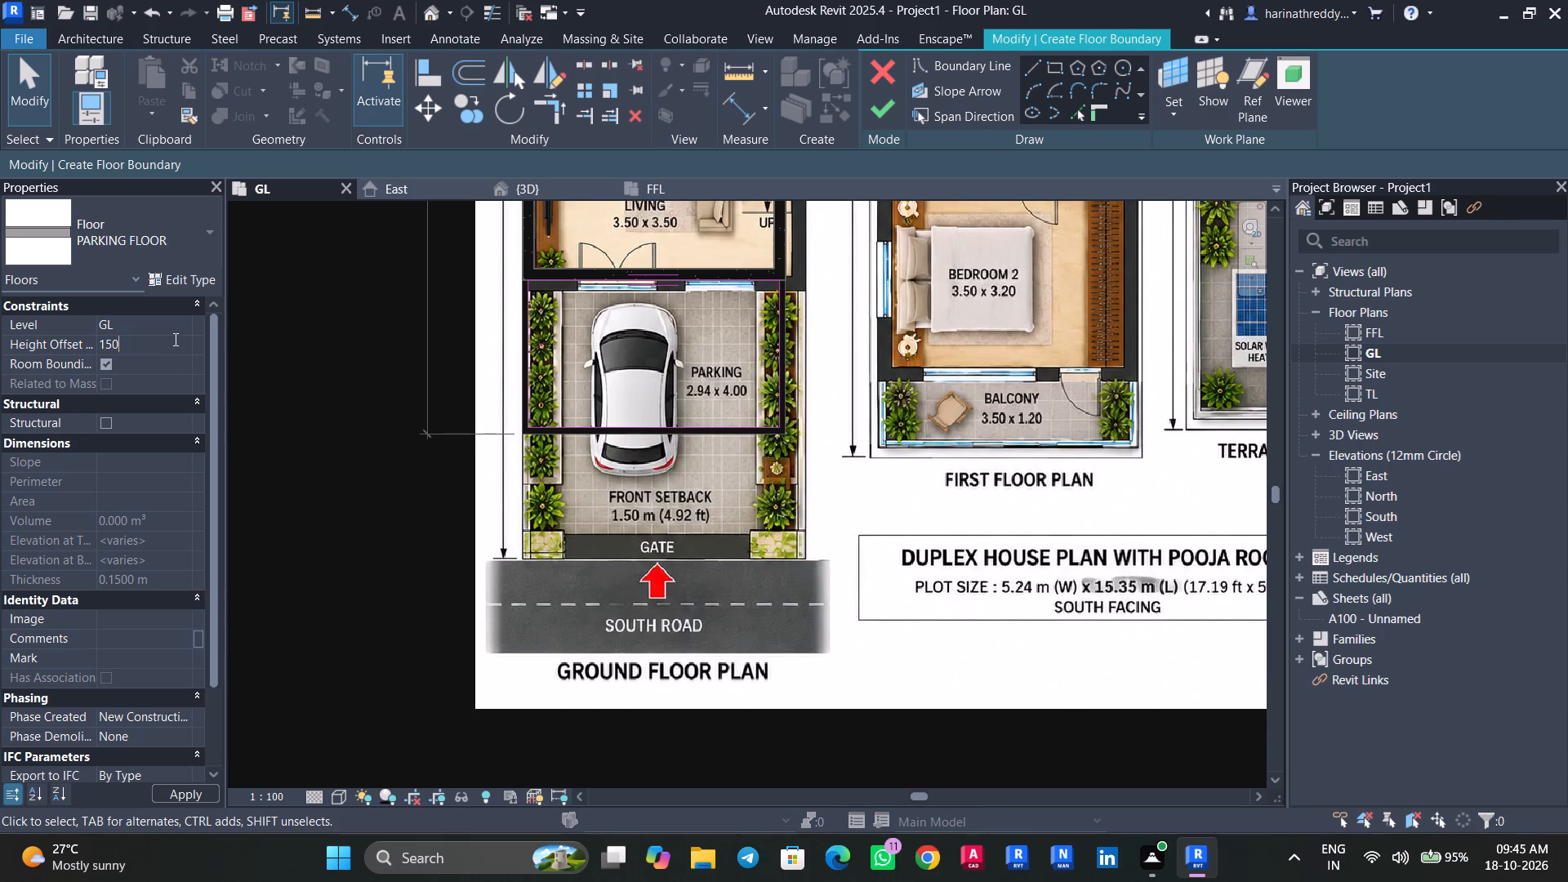
text(MM)
key(Return)
click(885, 105)
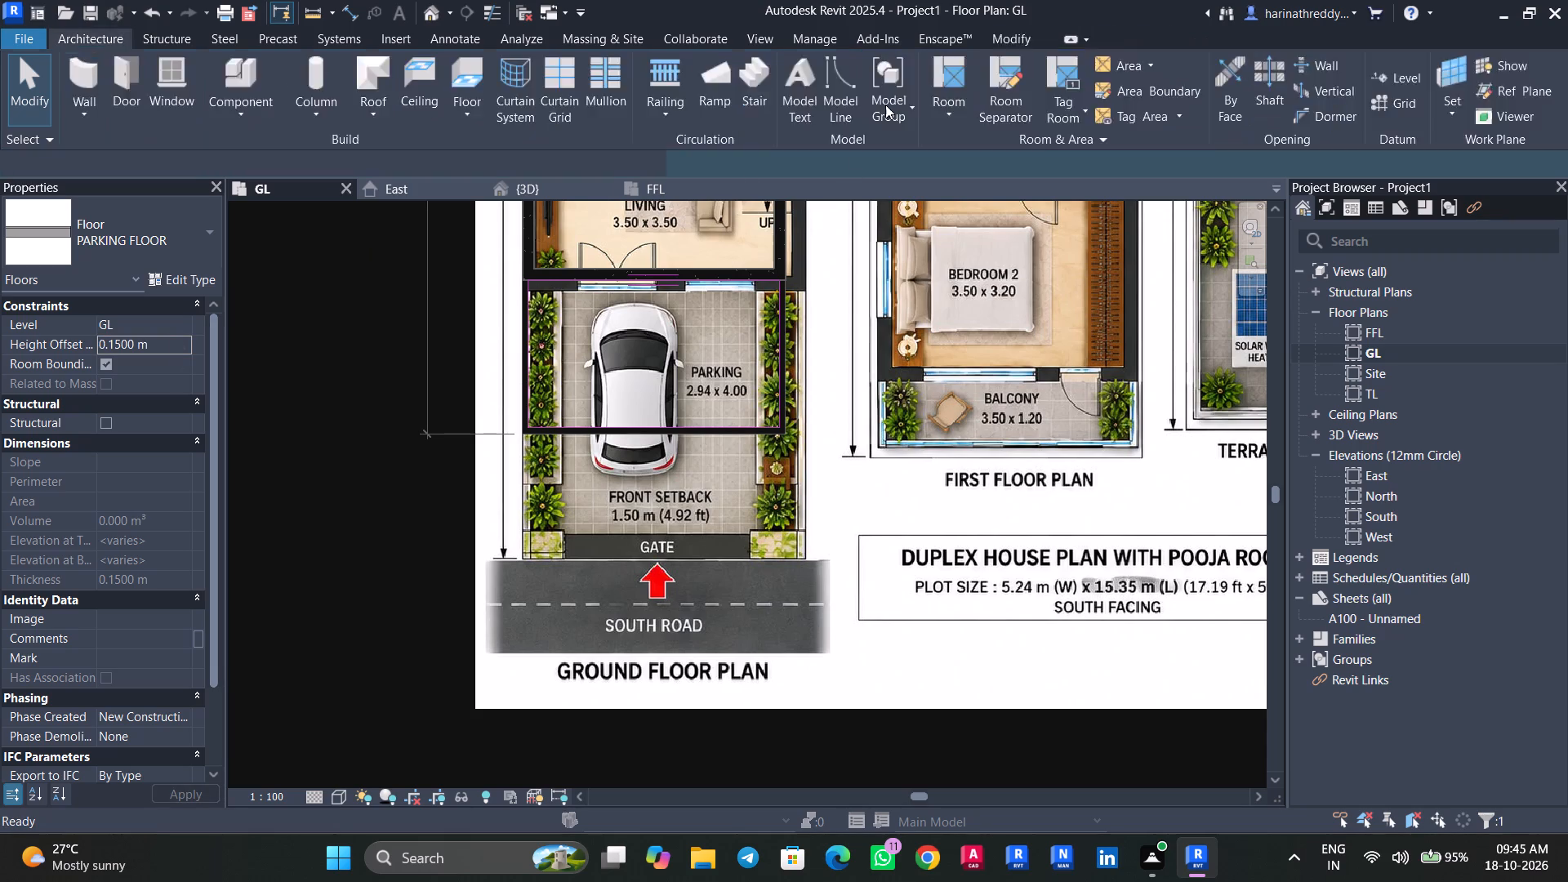
Change the imported plan image's draw layer to Foreground so it displays over the model.
scroll(616, 365, up, 3)
middle_drag(615, 363, 602, 608)
key(Escape)
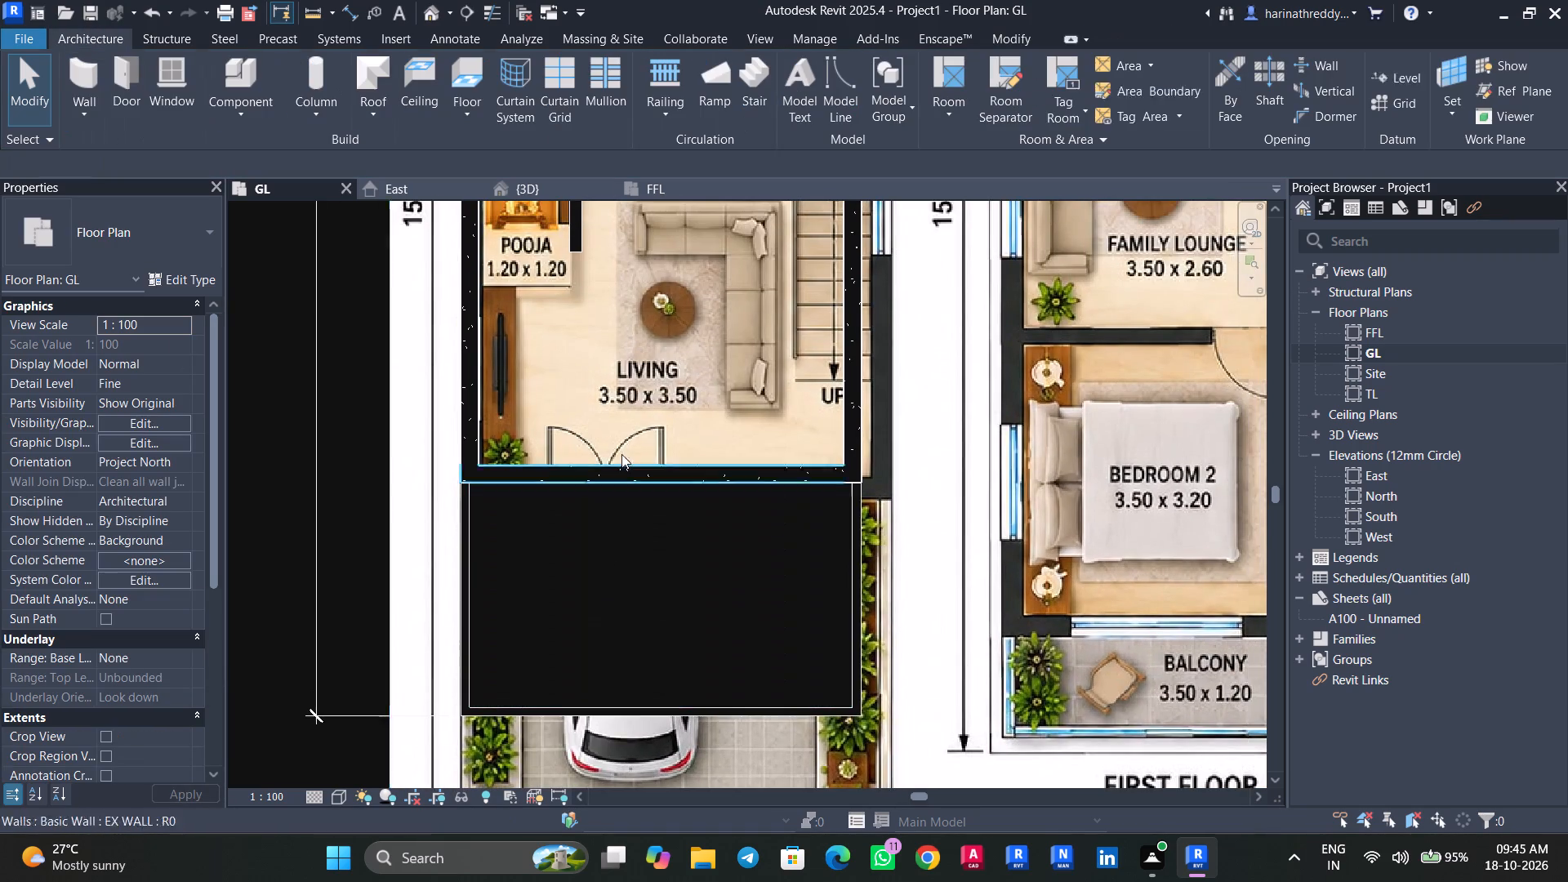
middle_drag(616, 412, 596, 516)
scroll(596, 516, down, 3)
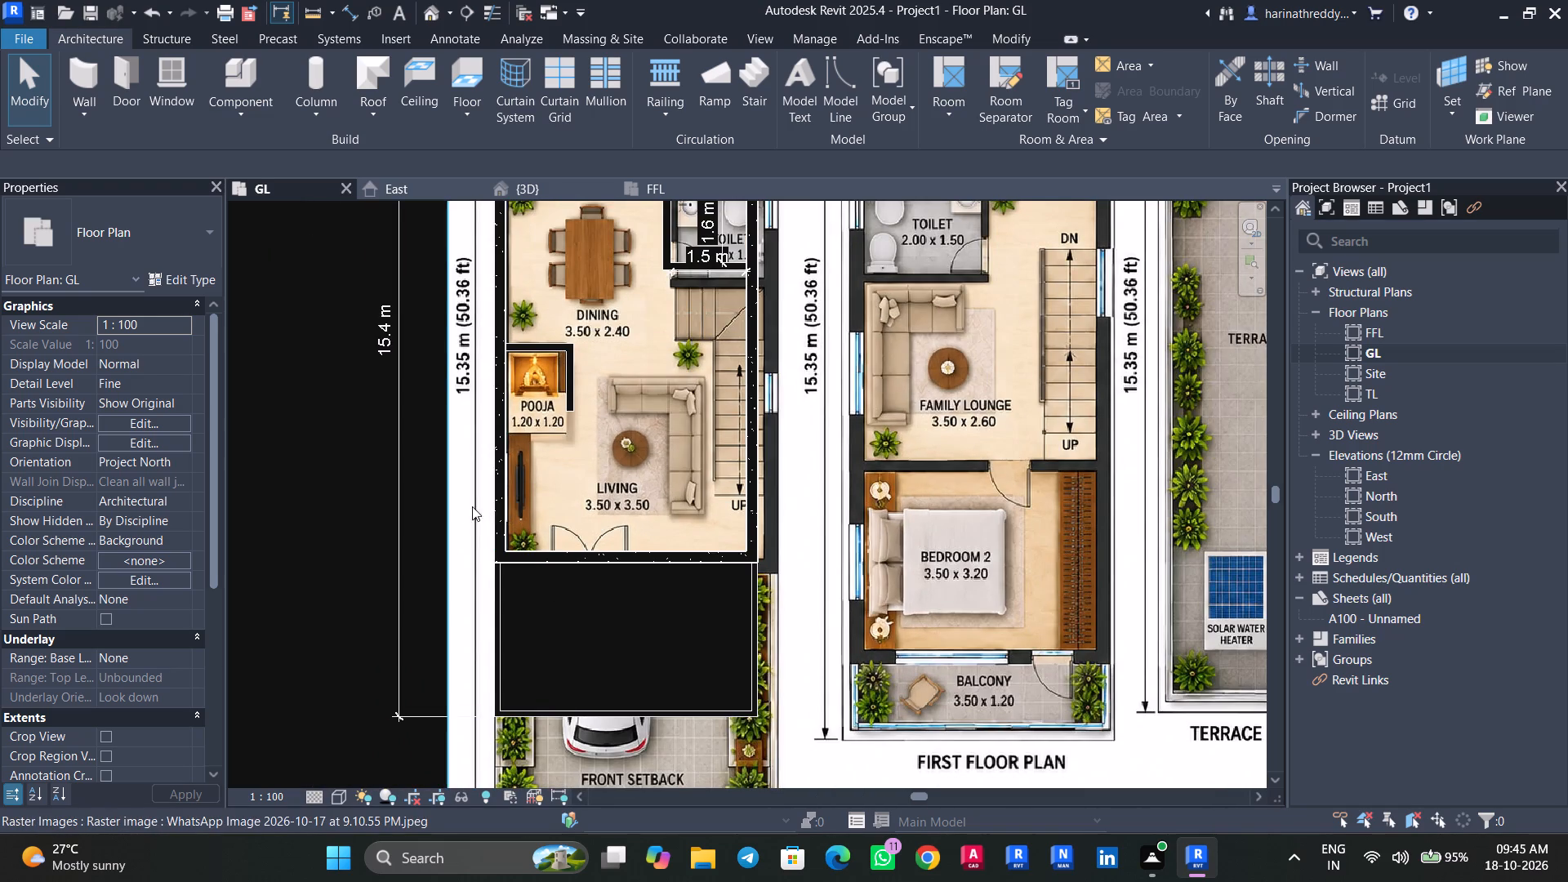
click(465, 509)
click(190, 446)
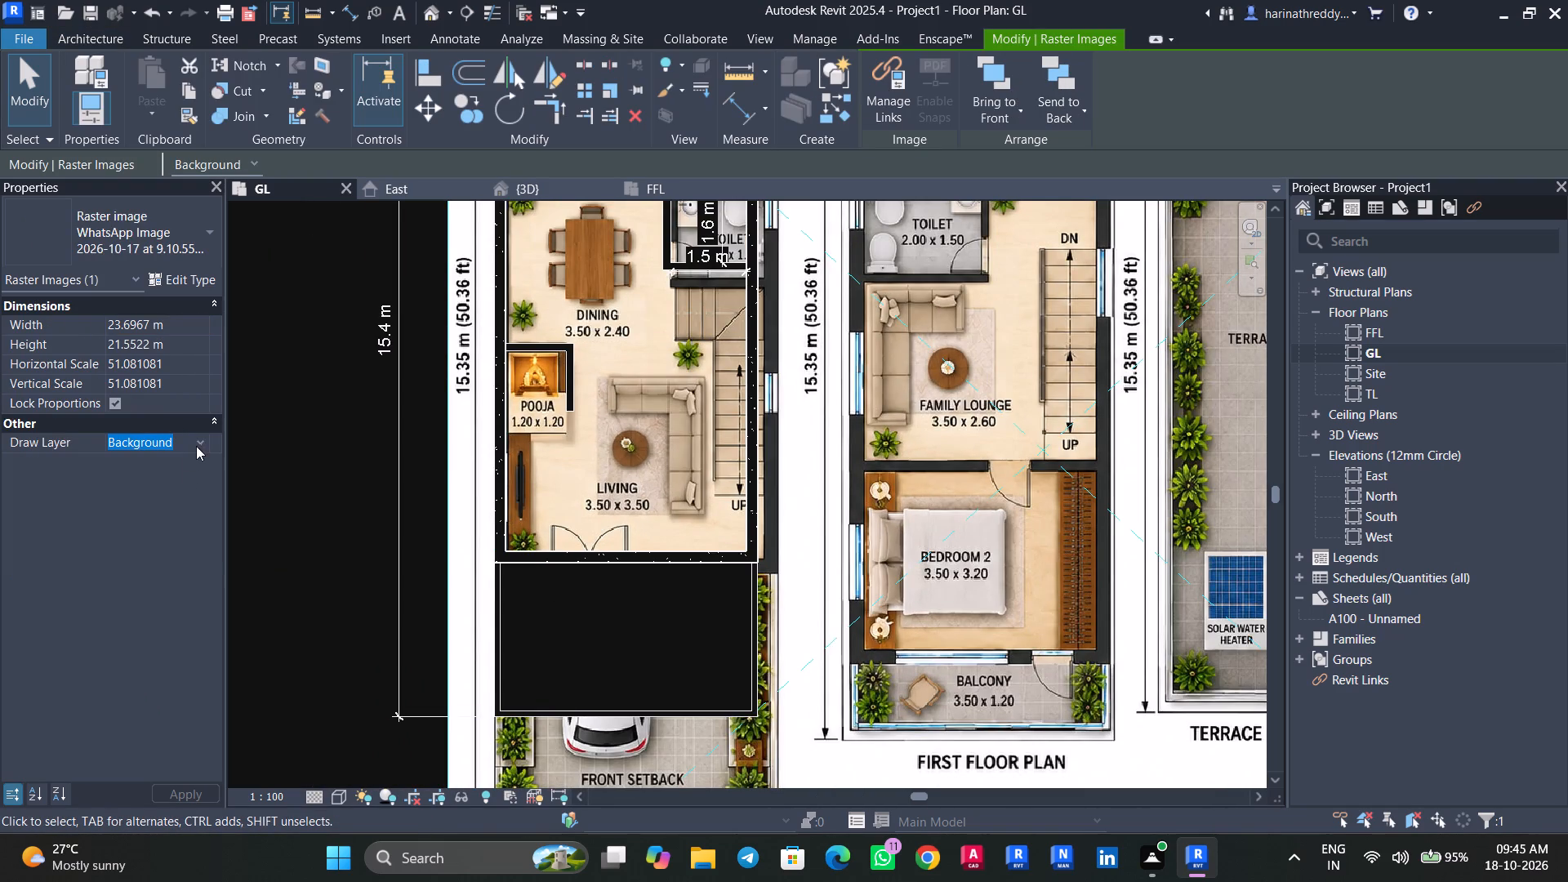
click(197, 445)
click(171, 478)
key(Escape)
scroll(635, 510, up, 1)
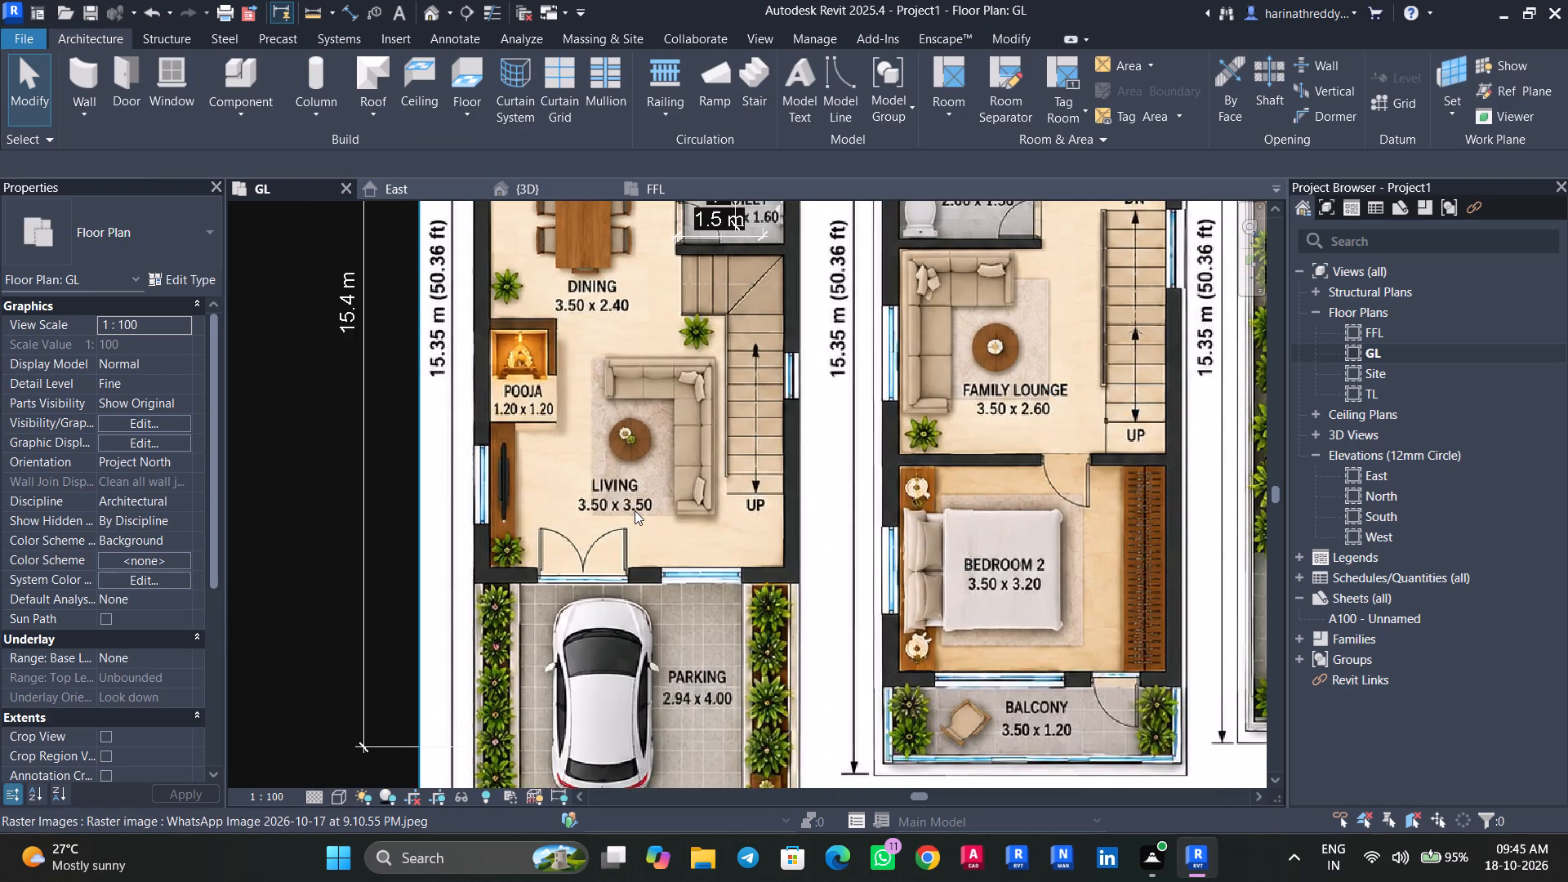
middle_drag(635, 510, 548, 639)
scroll(547, 612, down, 4)
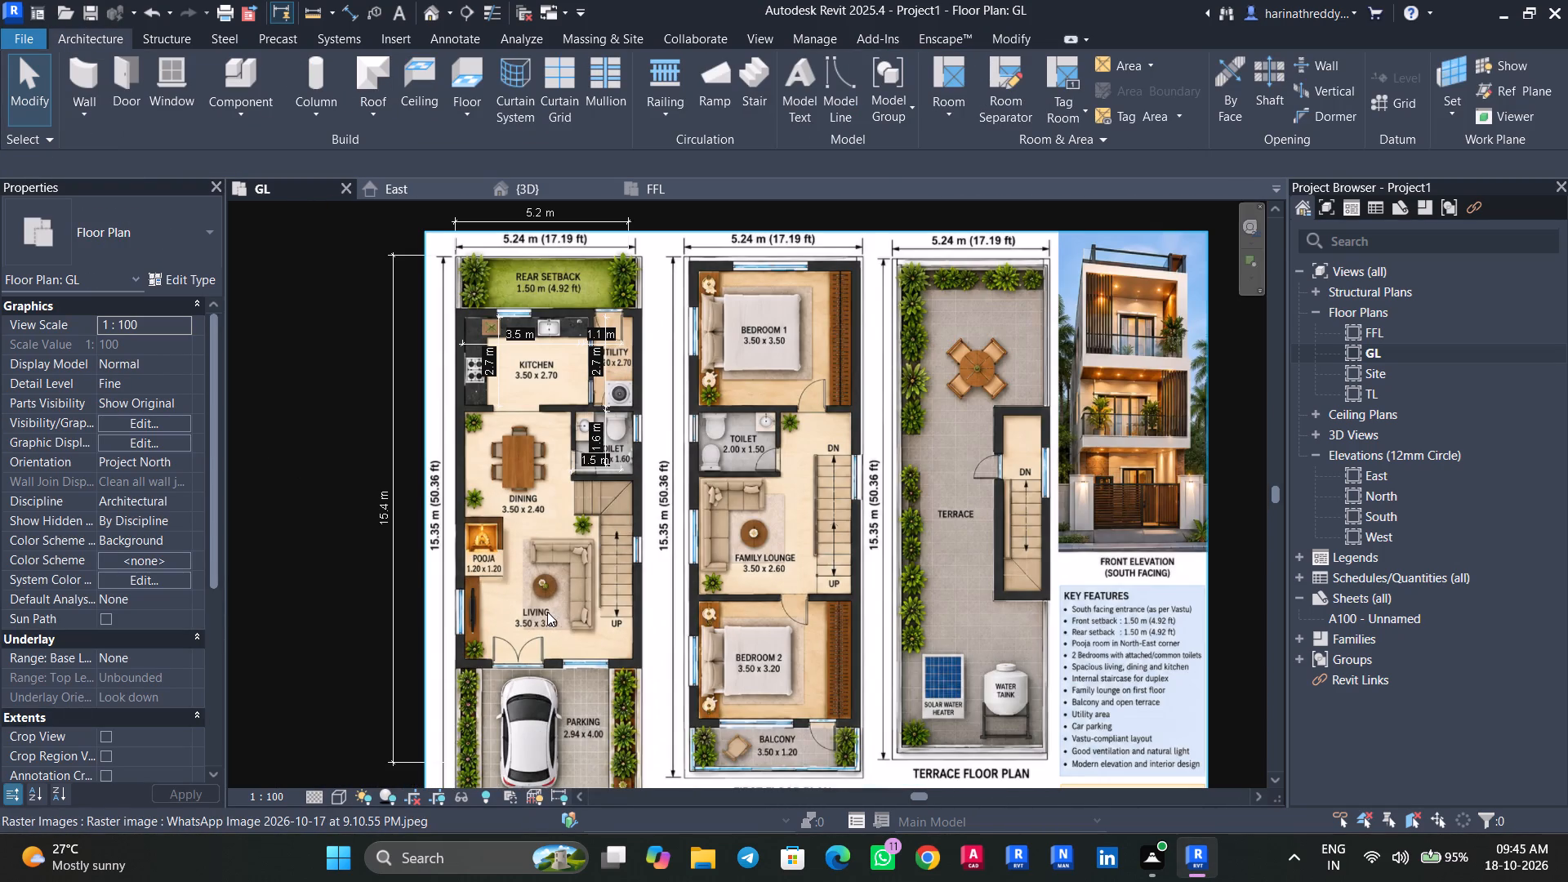
Set the imported plan image's draw layer to Background.
click(438, 586)
click(196, 441)
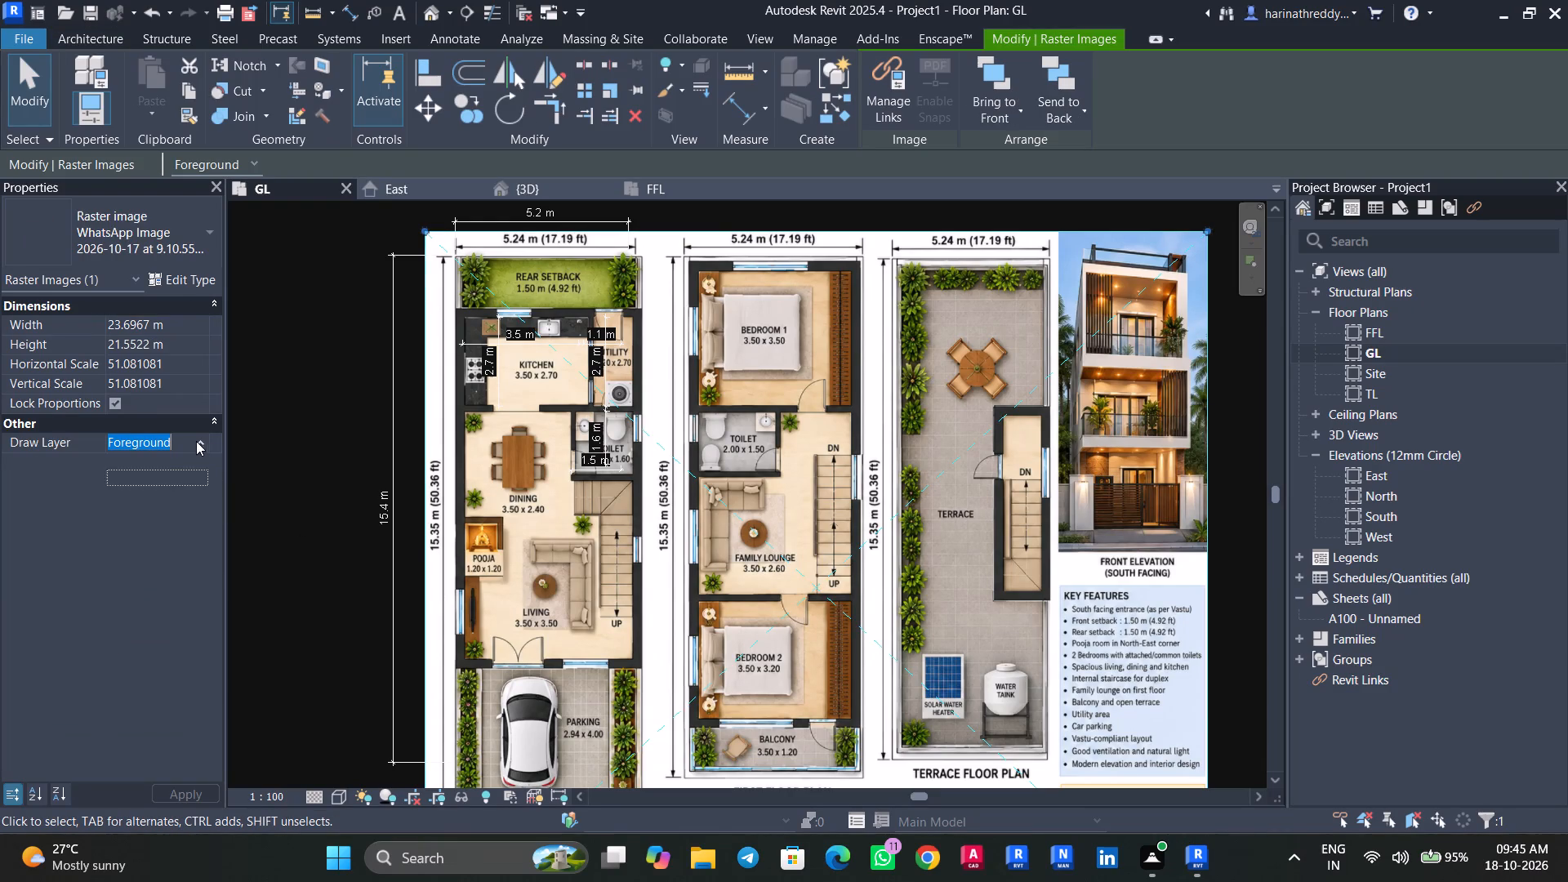
click(163, 464)
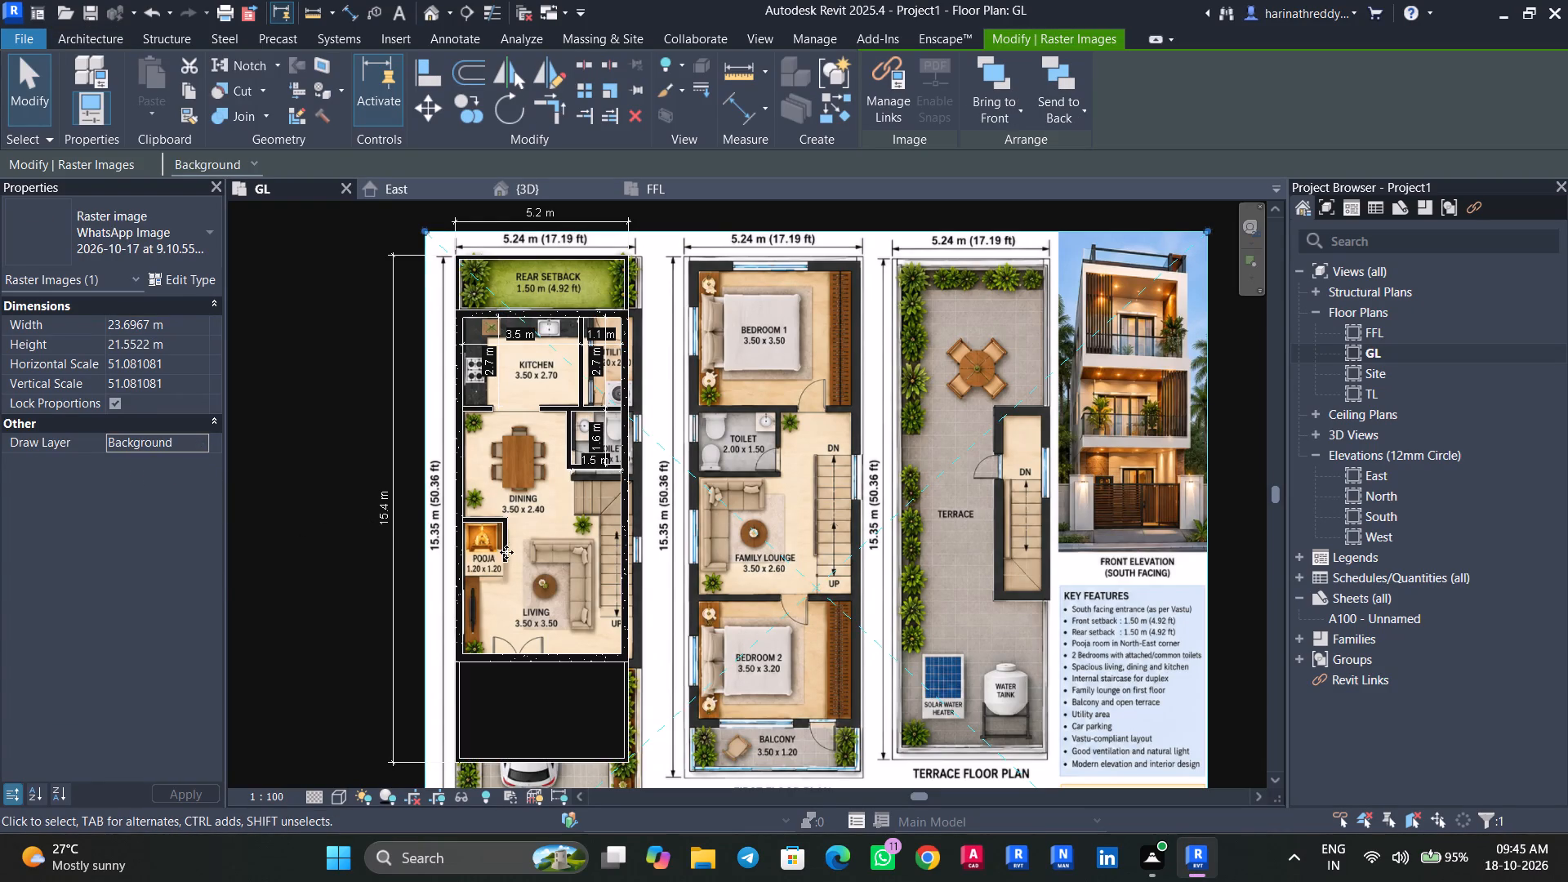
key(Escape)
key(Escape)
Open the default 3D view and switch its visual style to show realistic material textures.
click(422, 10)
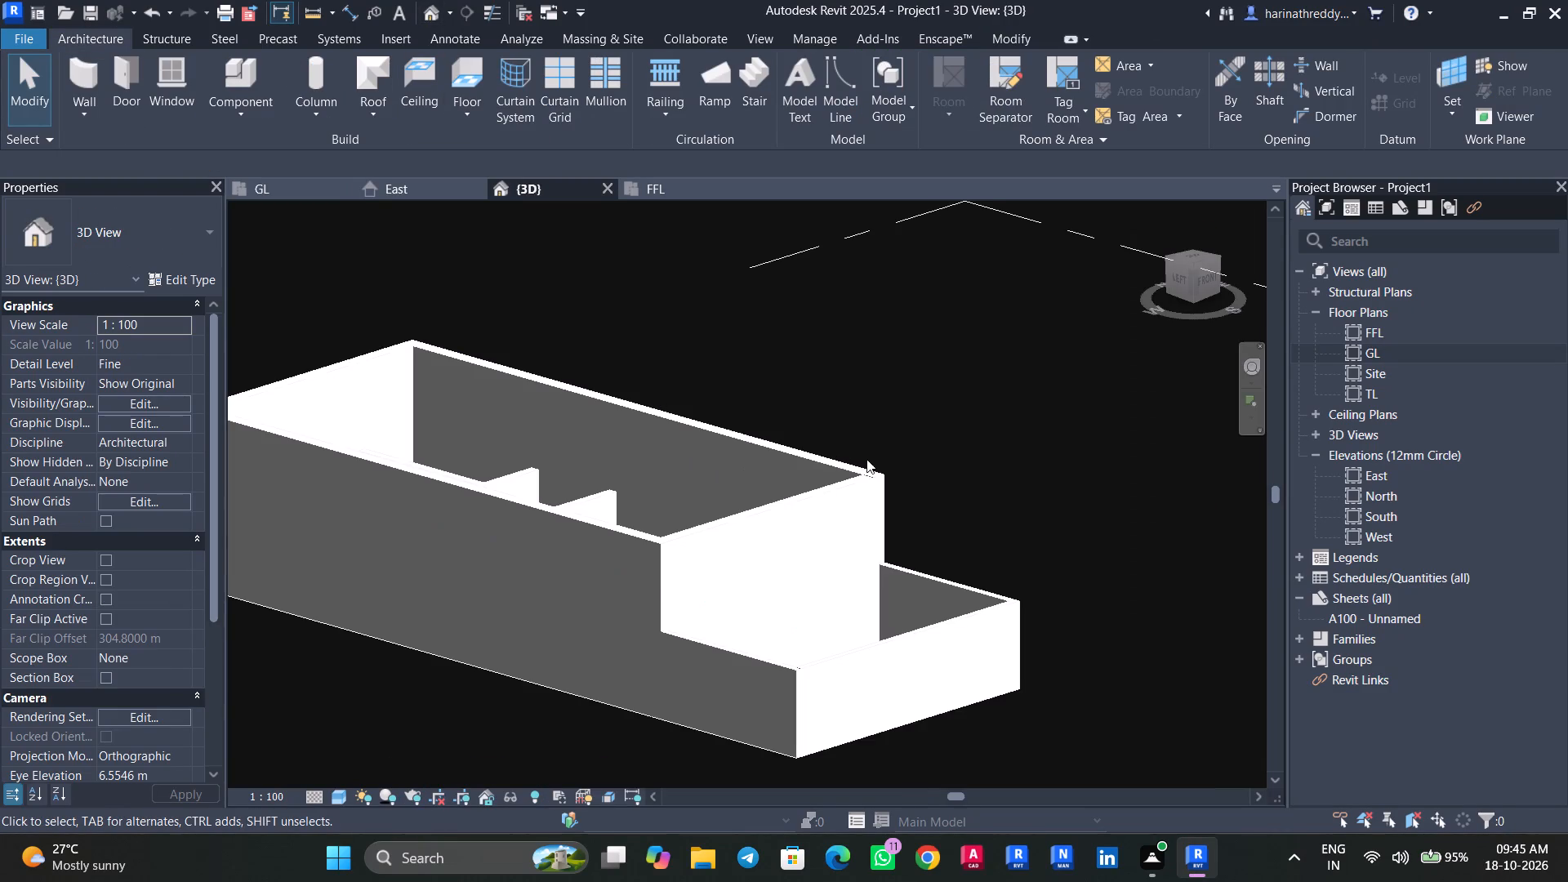
click(315, 788)
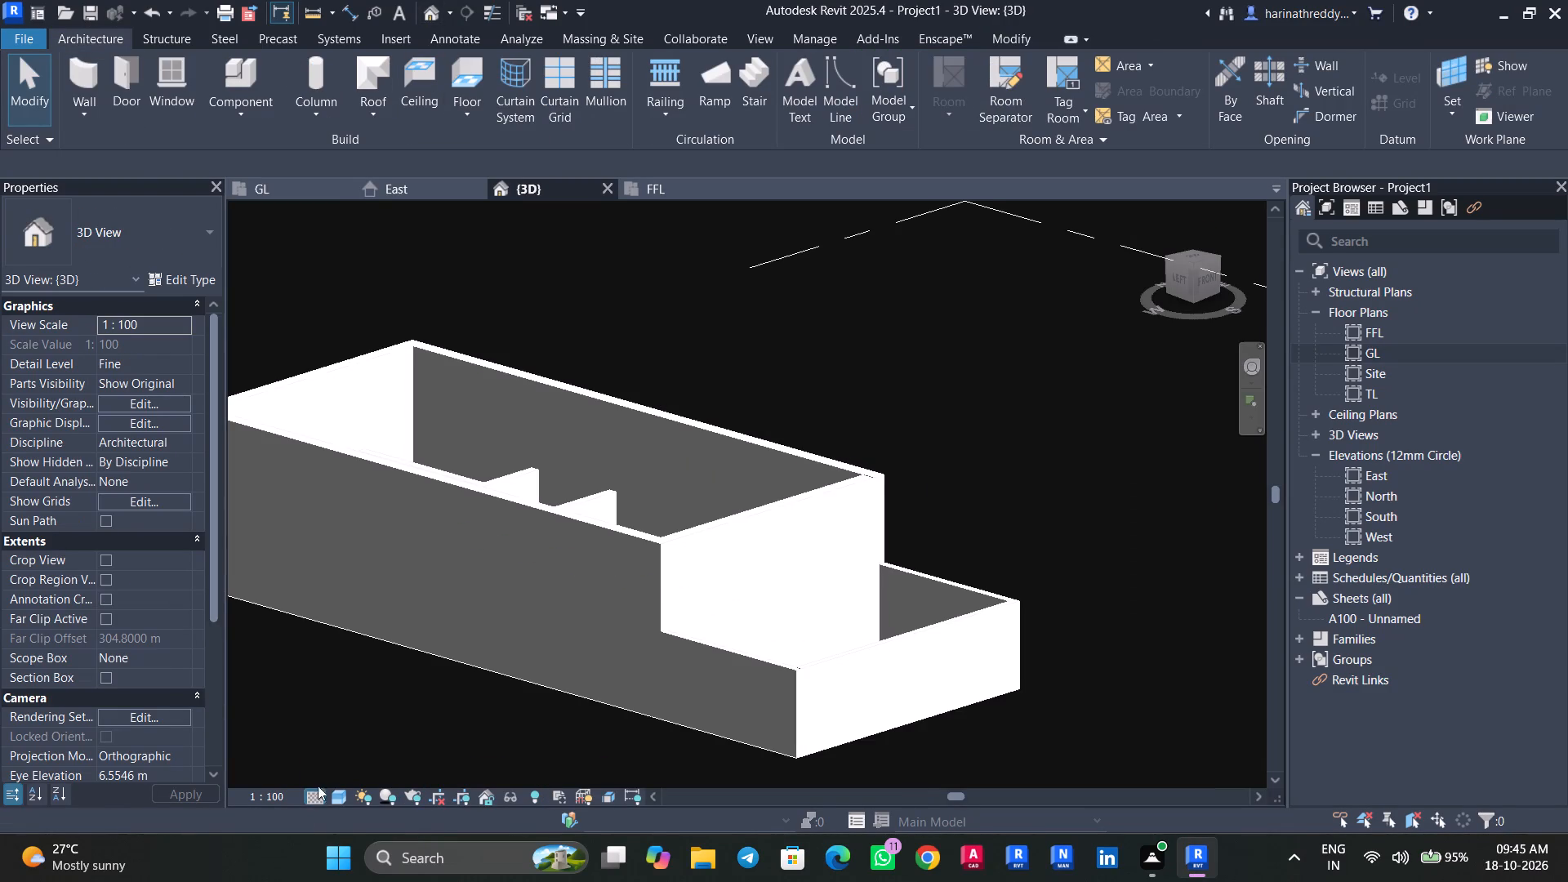
click(318, 766)
click(332, 791)
click(338, 782)
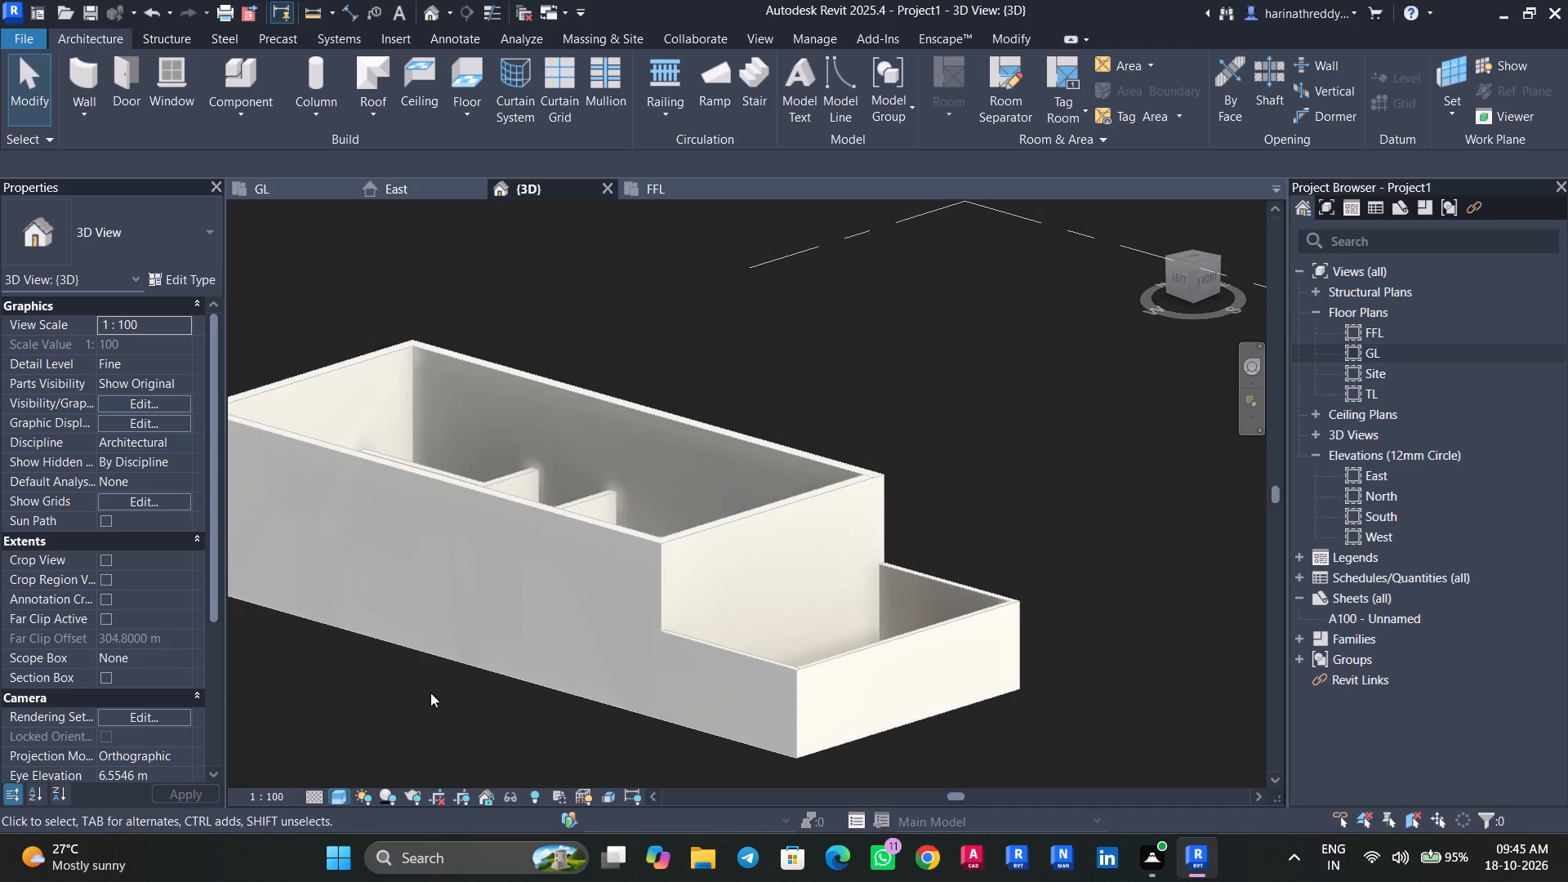
Set the top constraint of all seven interior partition walls, including the toilet, utility, kitchen and pooja walls, to Up to level: FFL.
shift+middle_drag(421, 645, 450, 742)
middle_drag(487, 648, 350, 278)
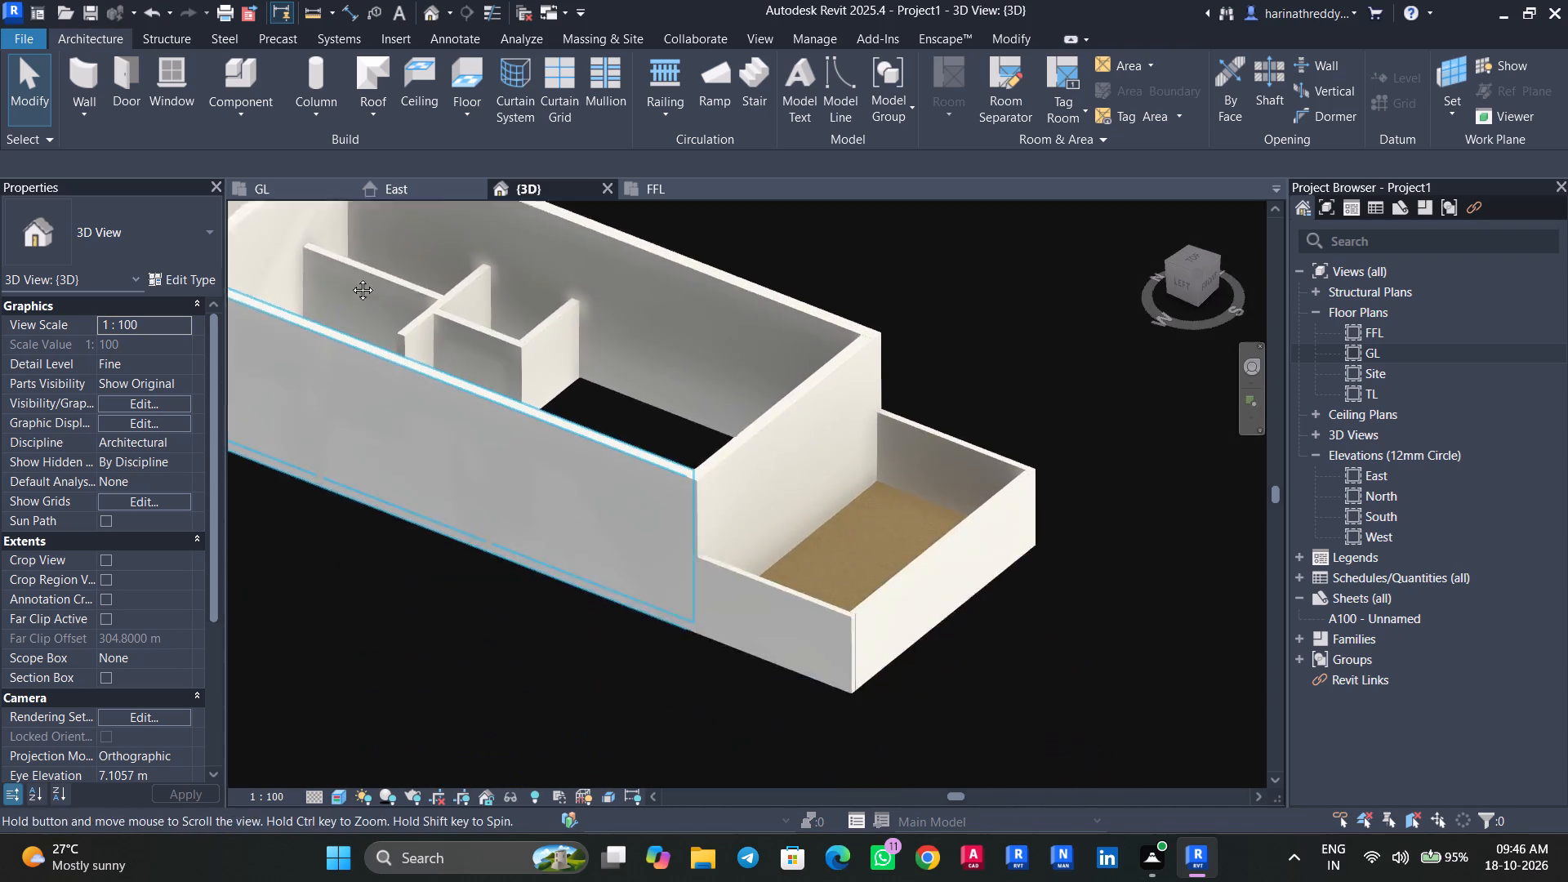
middle_drag(350, 278, 338, 262)
shift+middle_drag(347, 283, 351, 357)
middle_drag(557, 349, 555, 458)
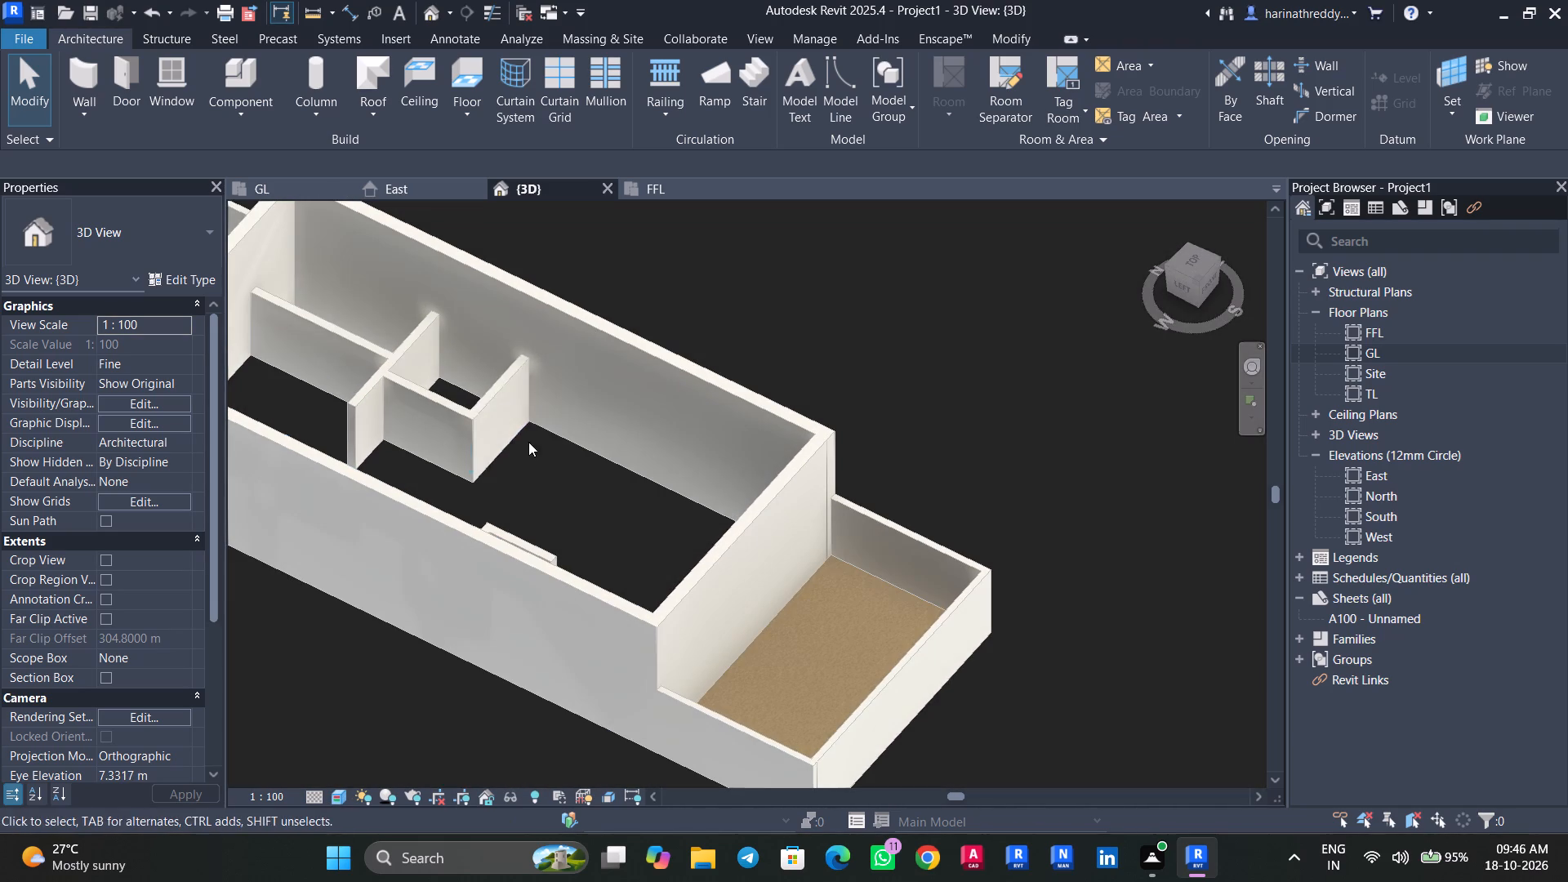
click(501, 421)
click(506, 440)
middle_drag(512, 444, 568, 520)
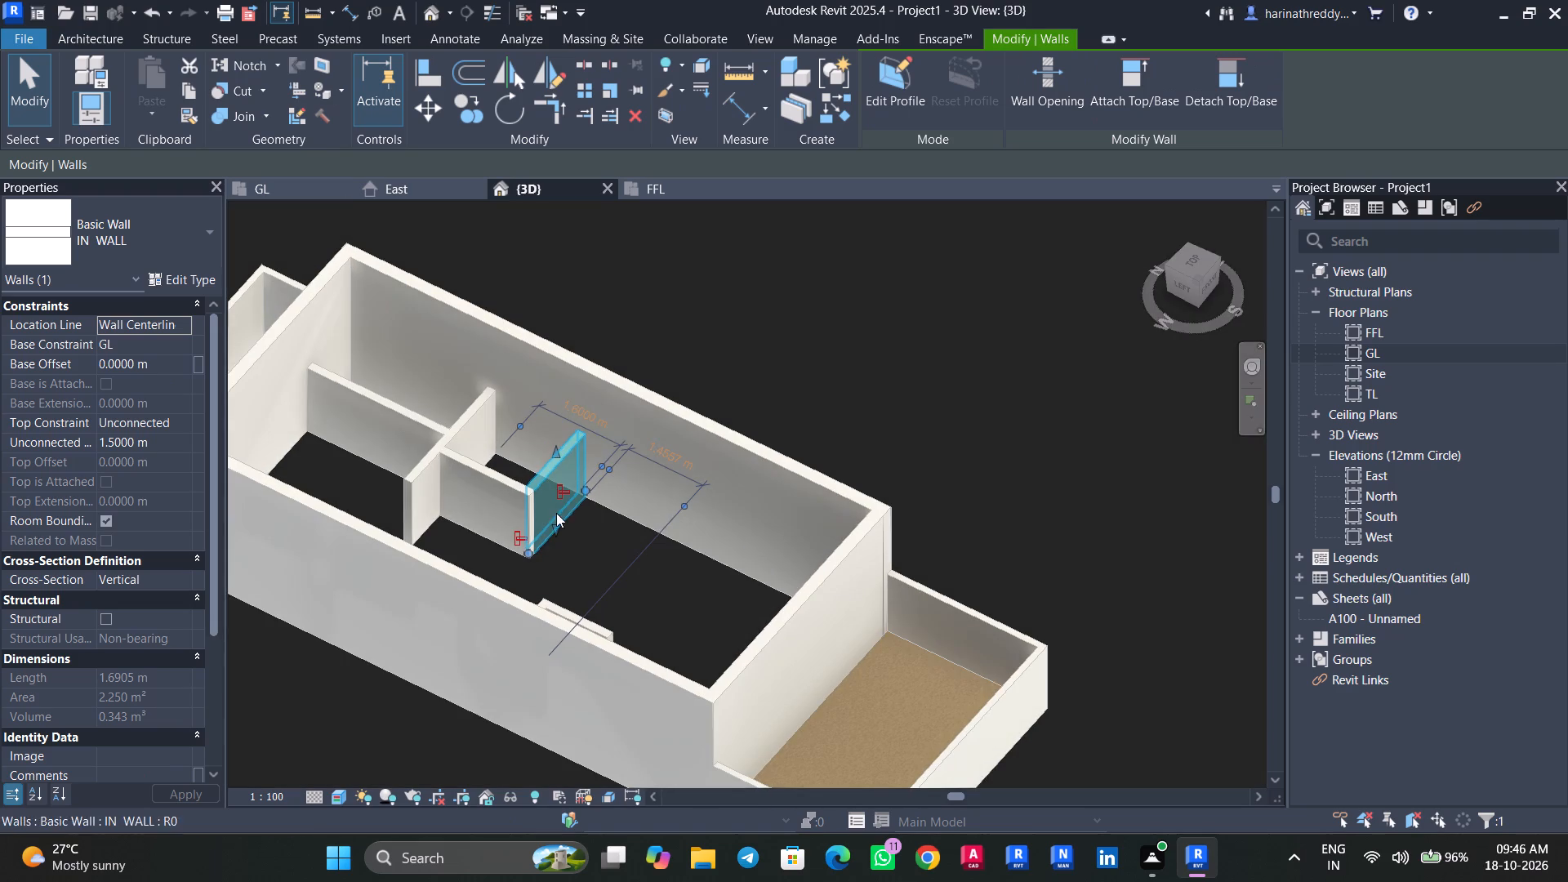
ctrl+click(509, 493)
ctrl+click(473, 430)
ctrl+click(467, 425)
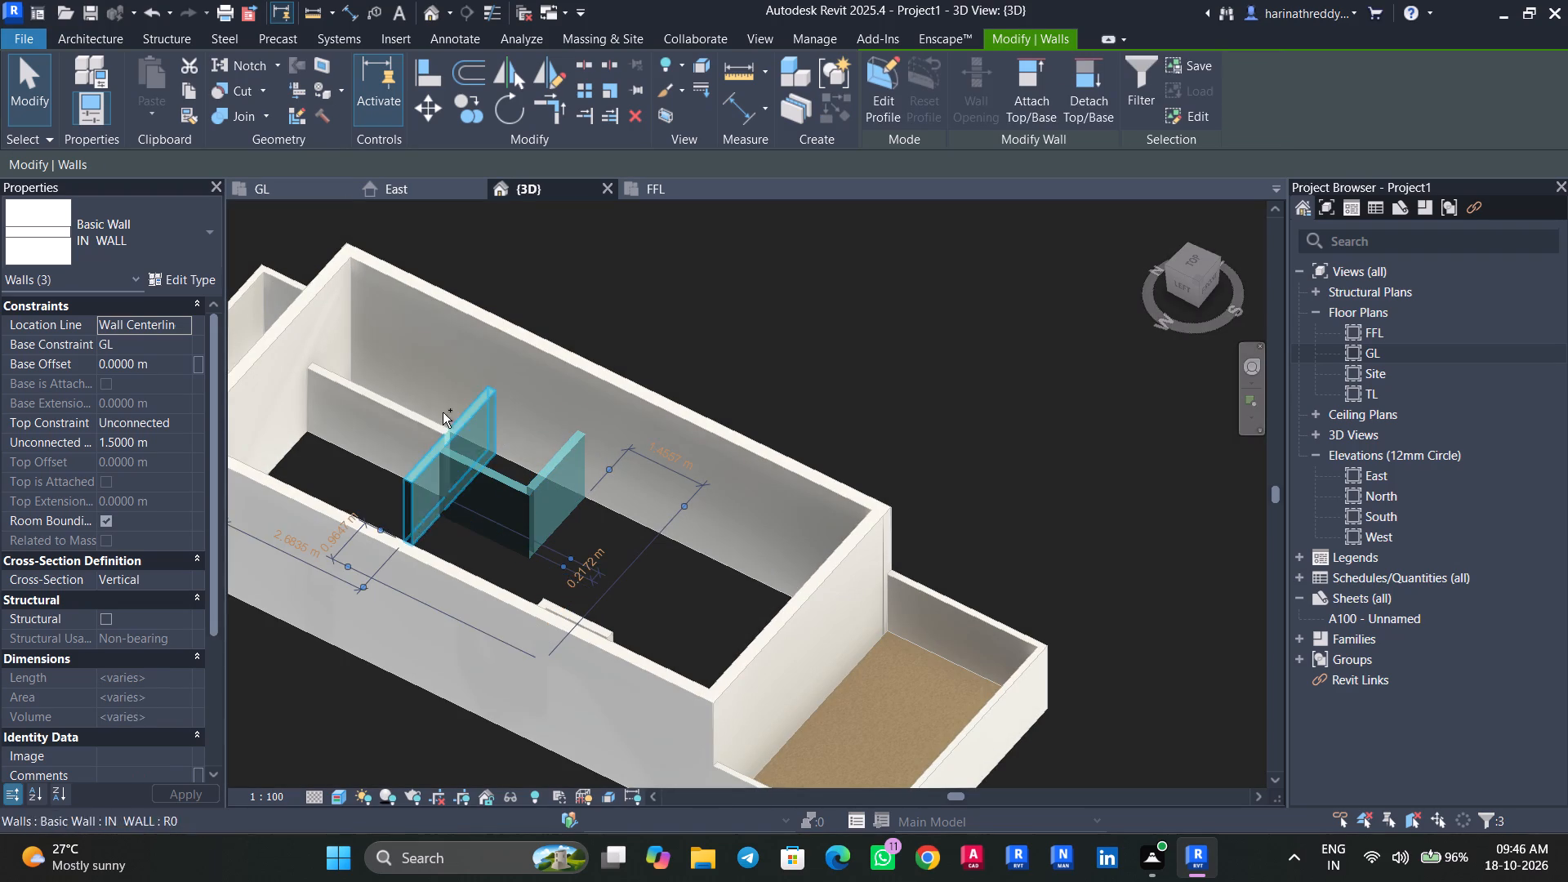
ctrl+click(421, 425)
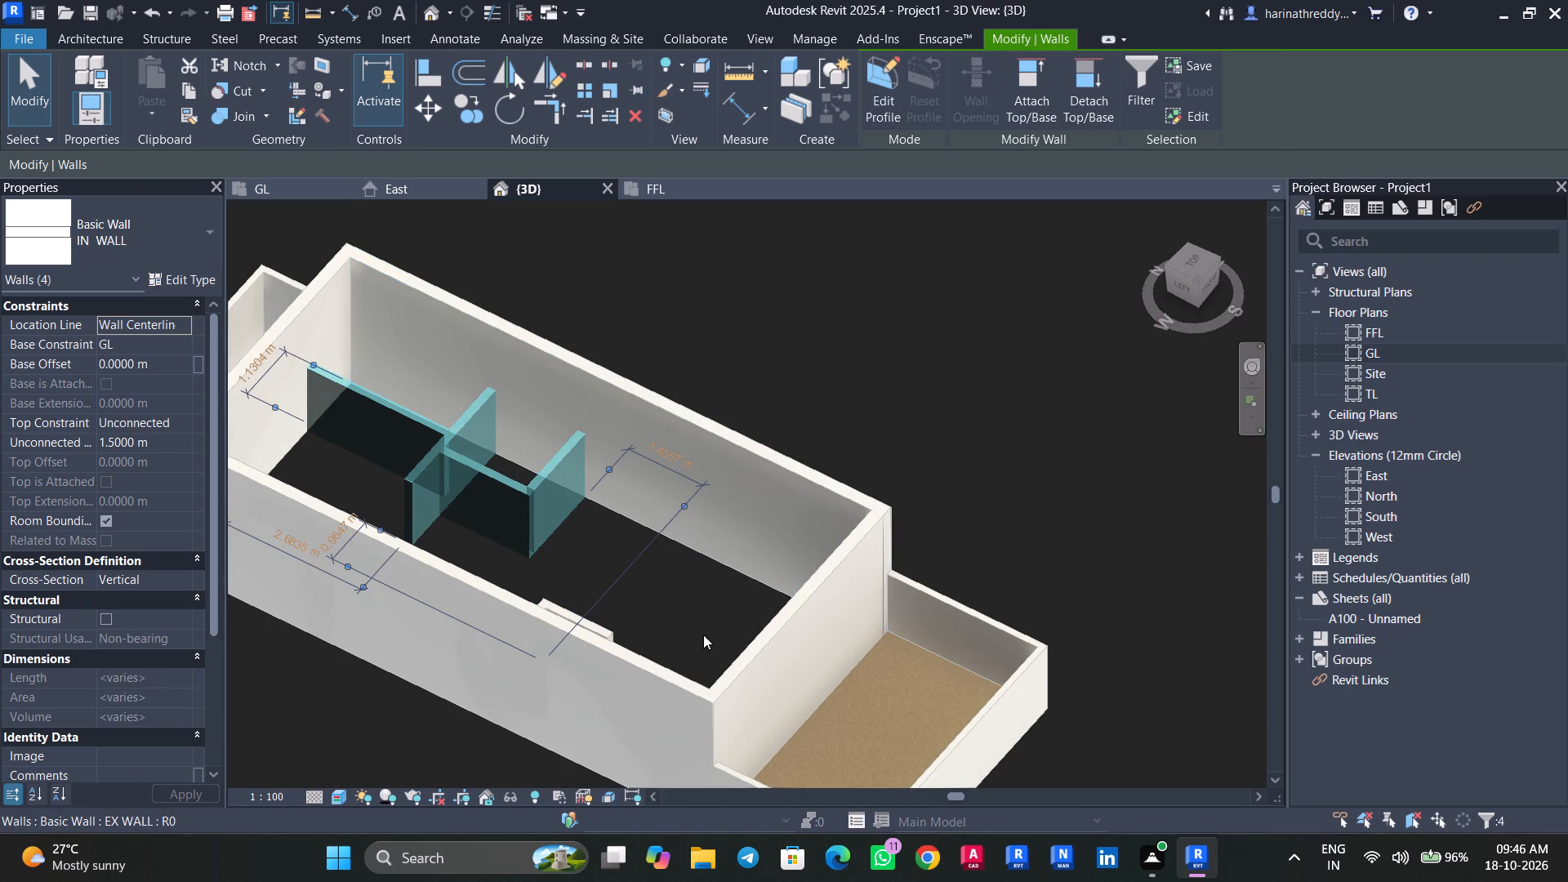
shift+middle_drag(695, 623, 396, 645)
middle_drag(495, 659, 1018, 717)
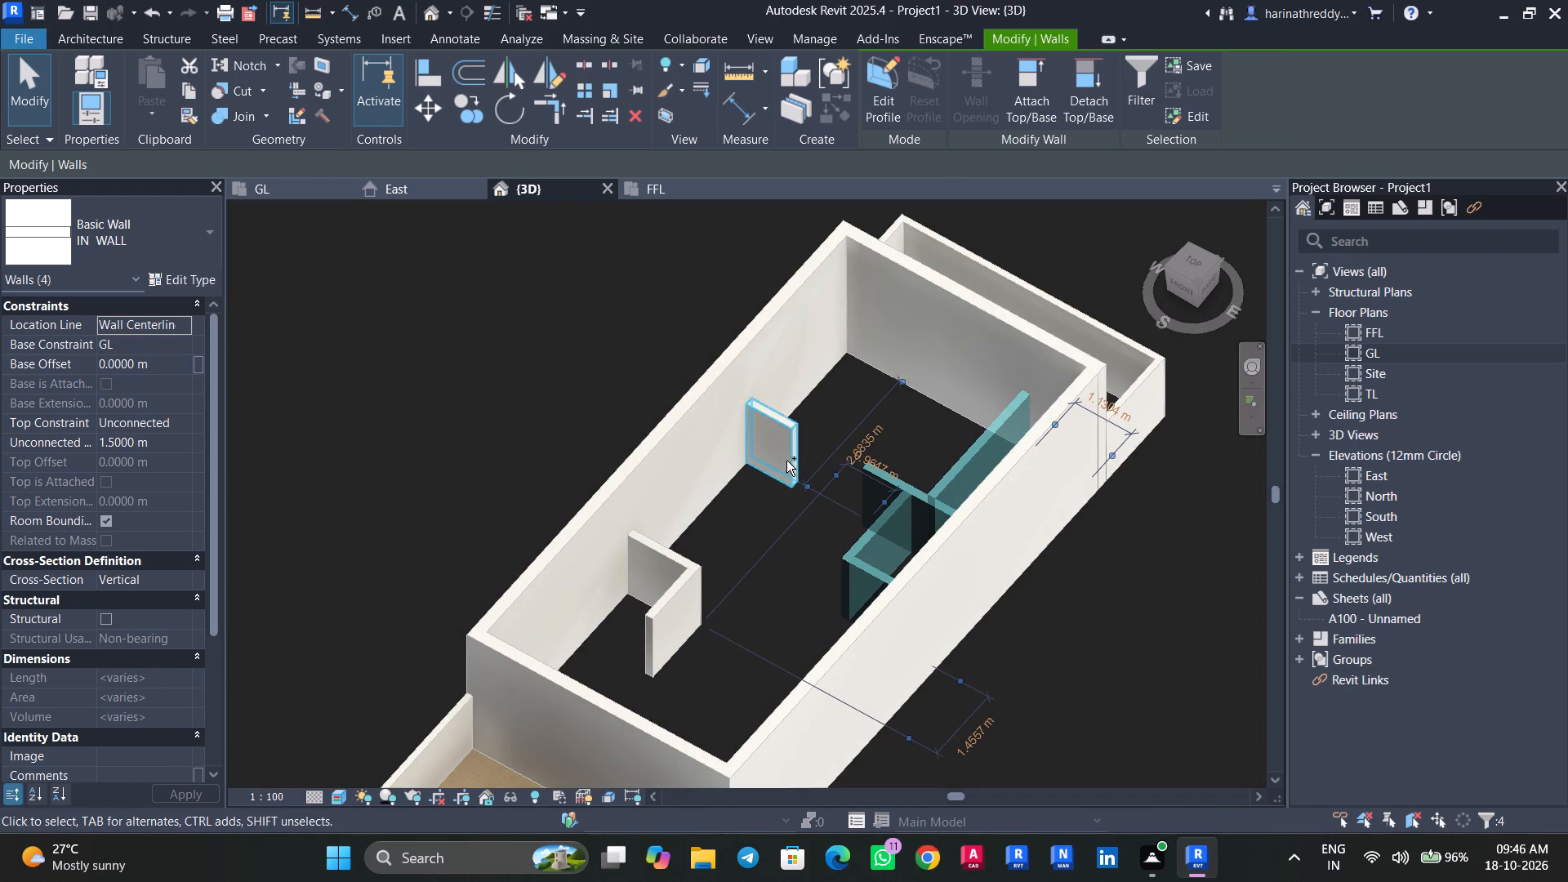
ctrl+click(785, 460)
ctrl+click(673, 556)
ctrl+click(682, 587)
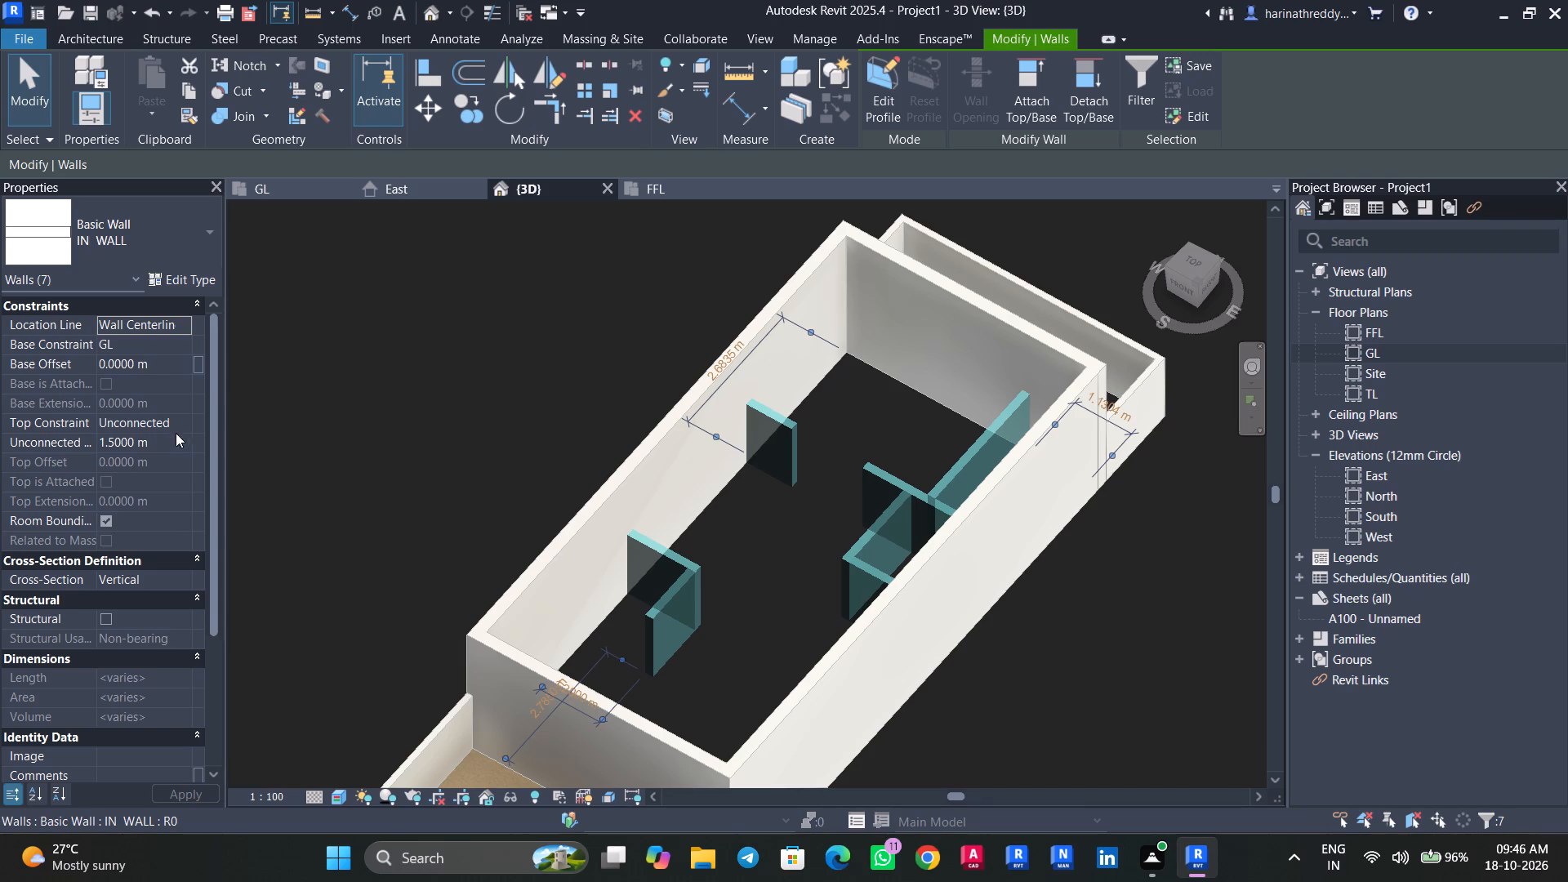
click(186, 423)
click(157, 474)
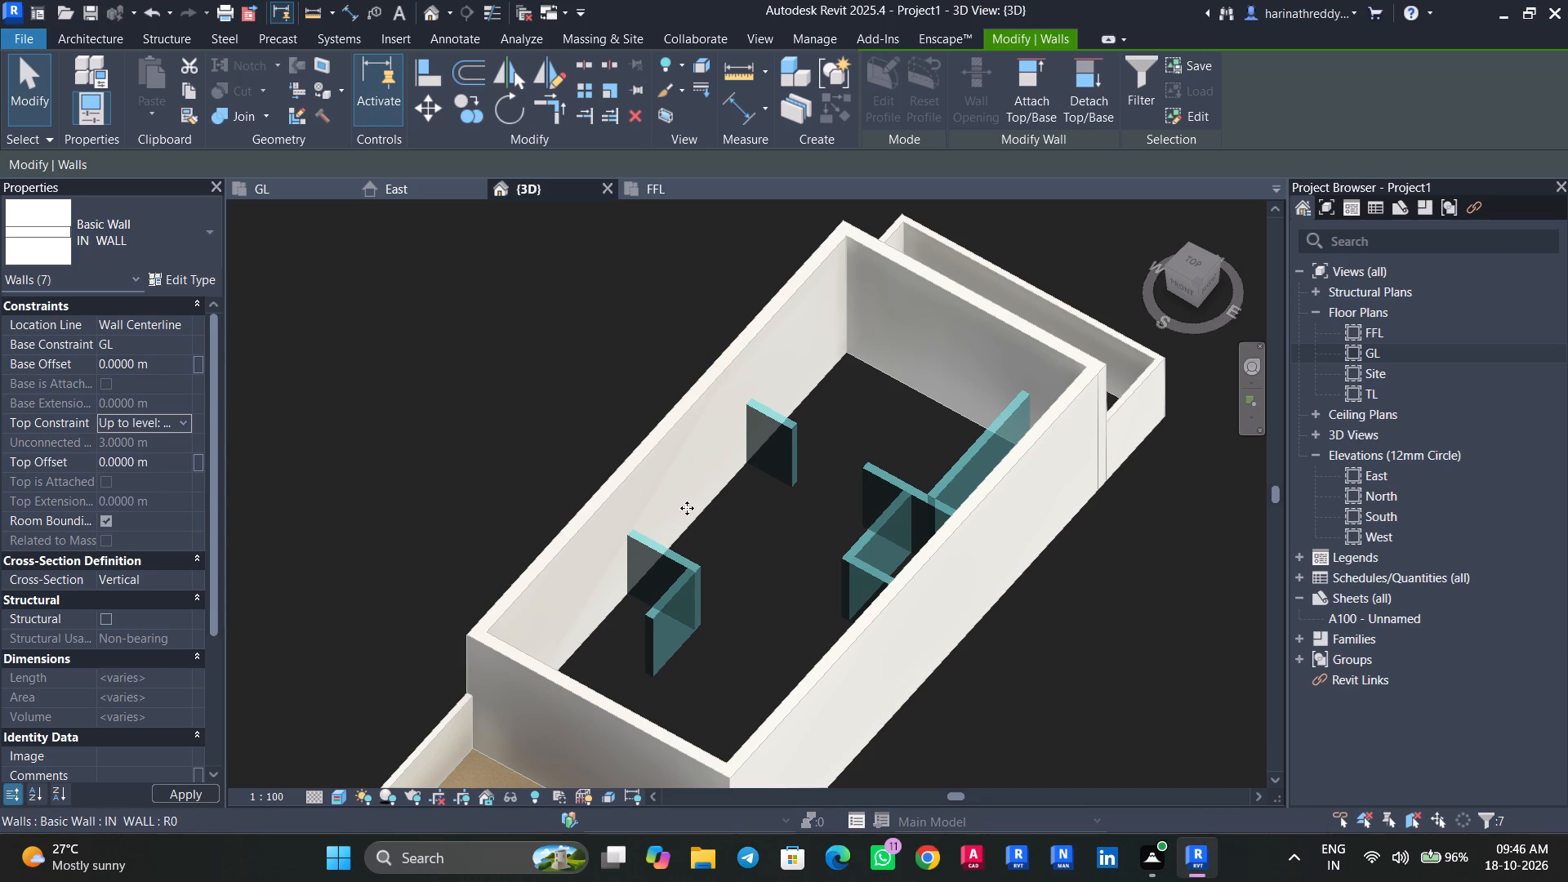
key(Escape)
key(Escape)
Examine the interior walls and the parking area with its floor from several sides in 3D.
scroll(776, 546, down, 1)
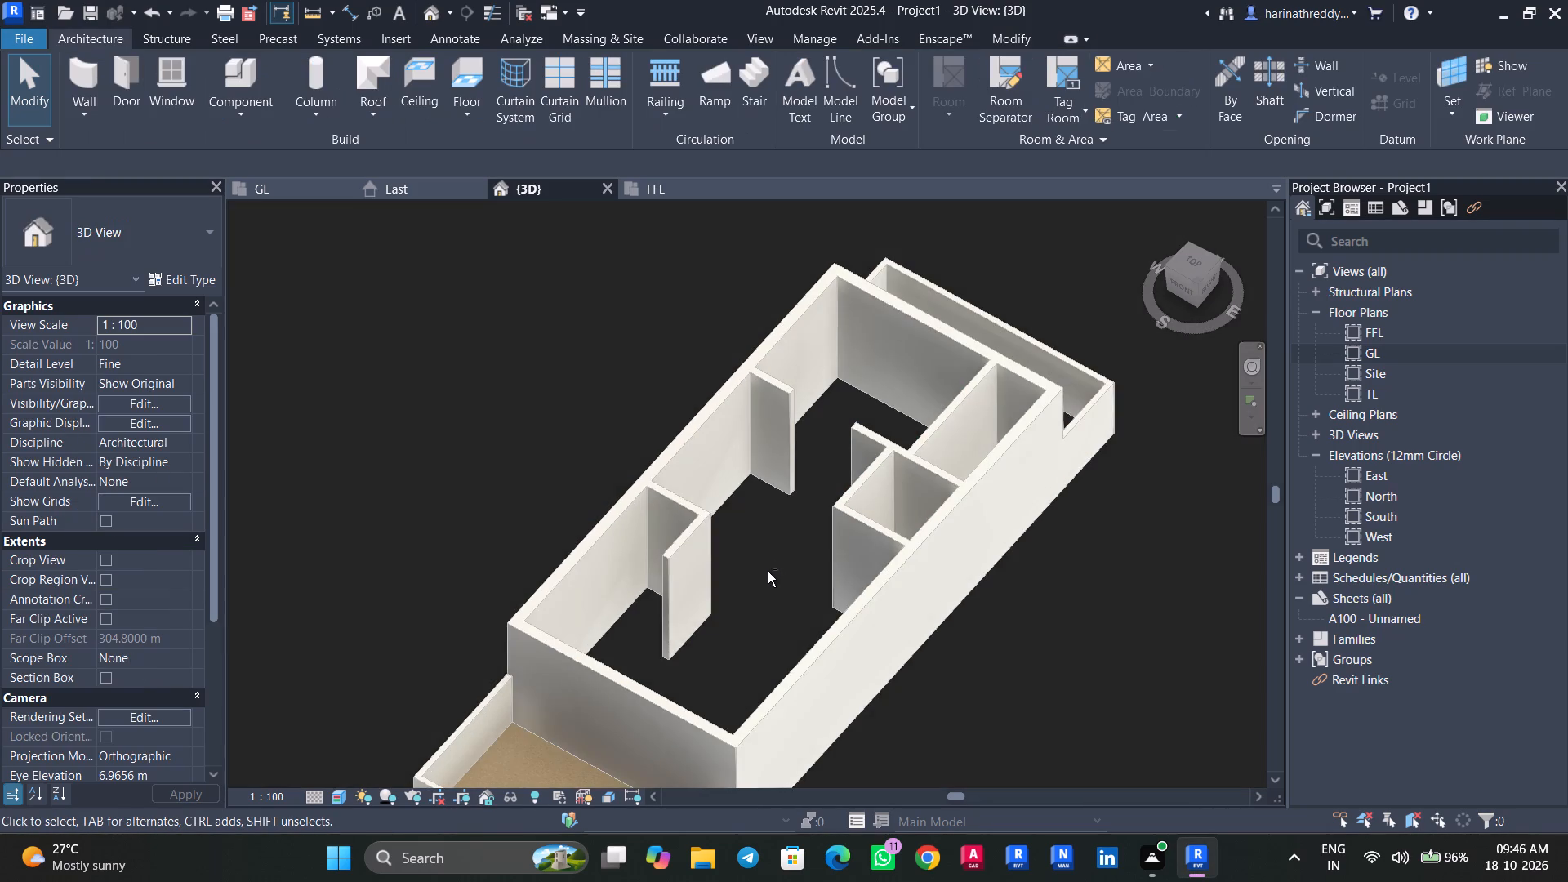
shift+middle_drag(768, 572, 1232, 794)
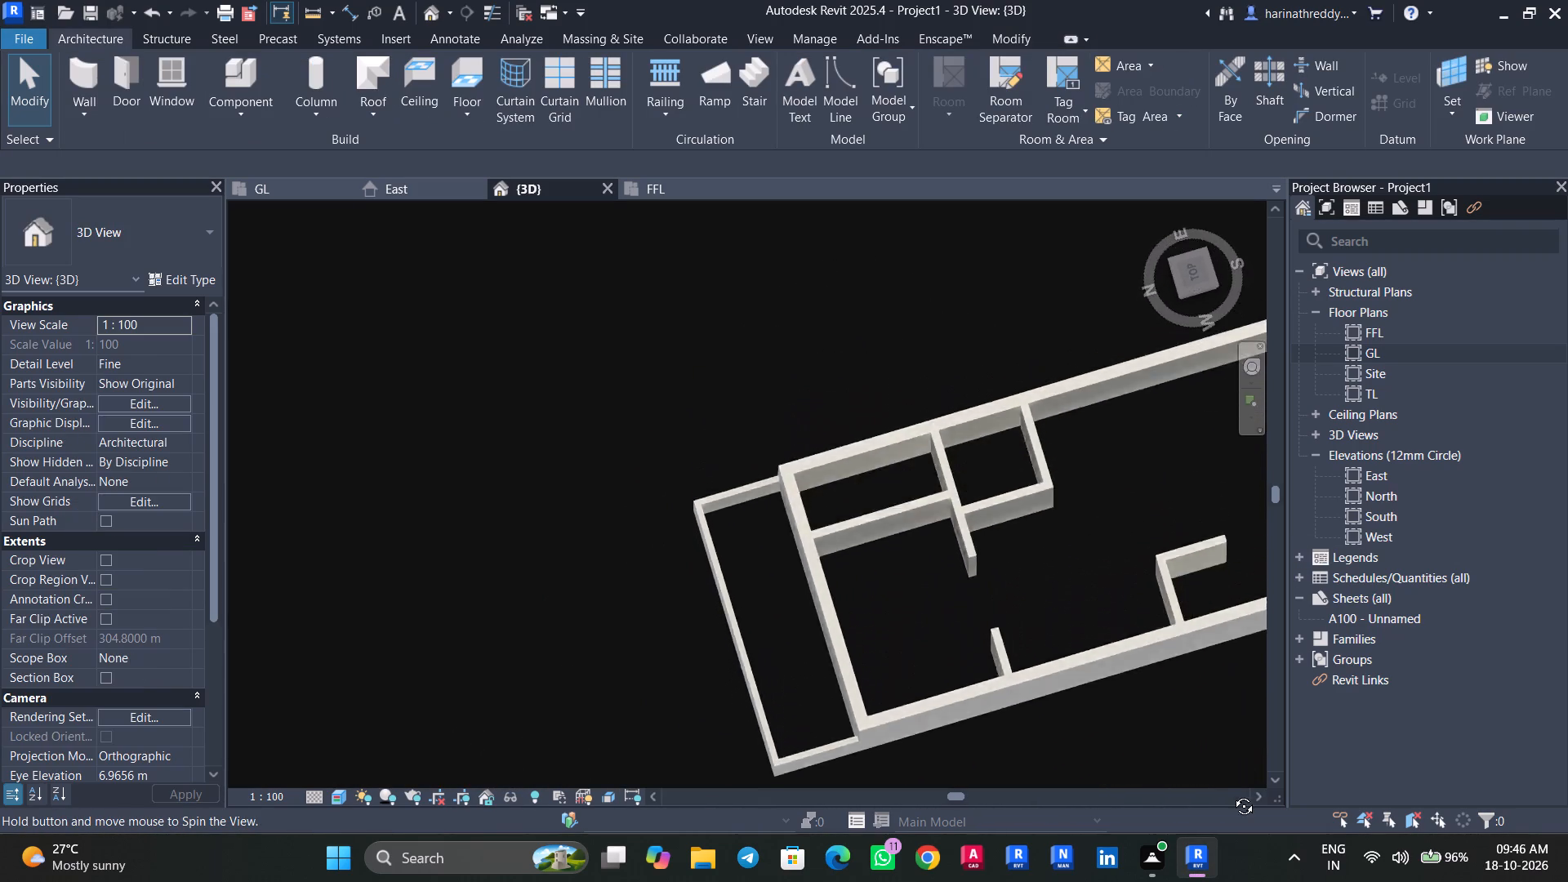
shift+middle_drag(1232, 794, 928, 515)
middle_drag(920, 595, 730, 320)
scroll(859, 618, up, 4)
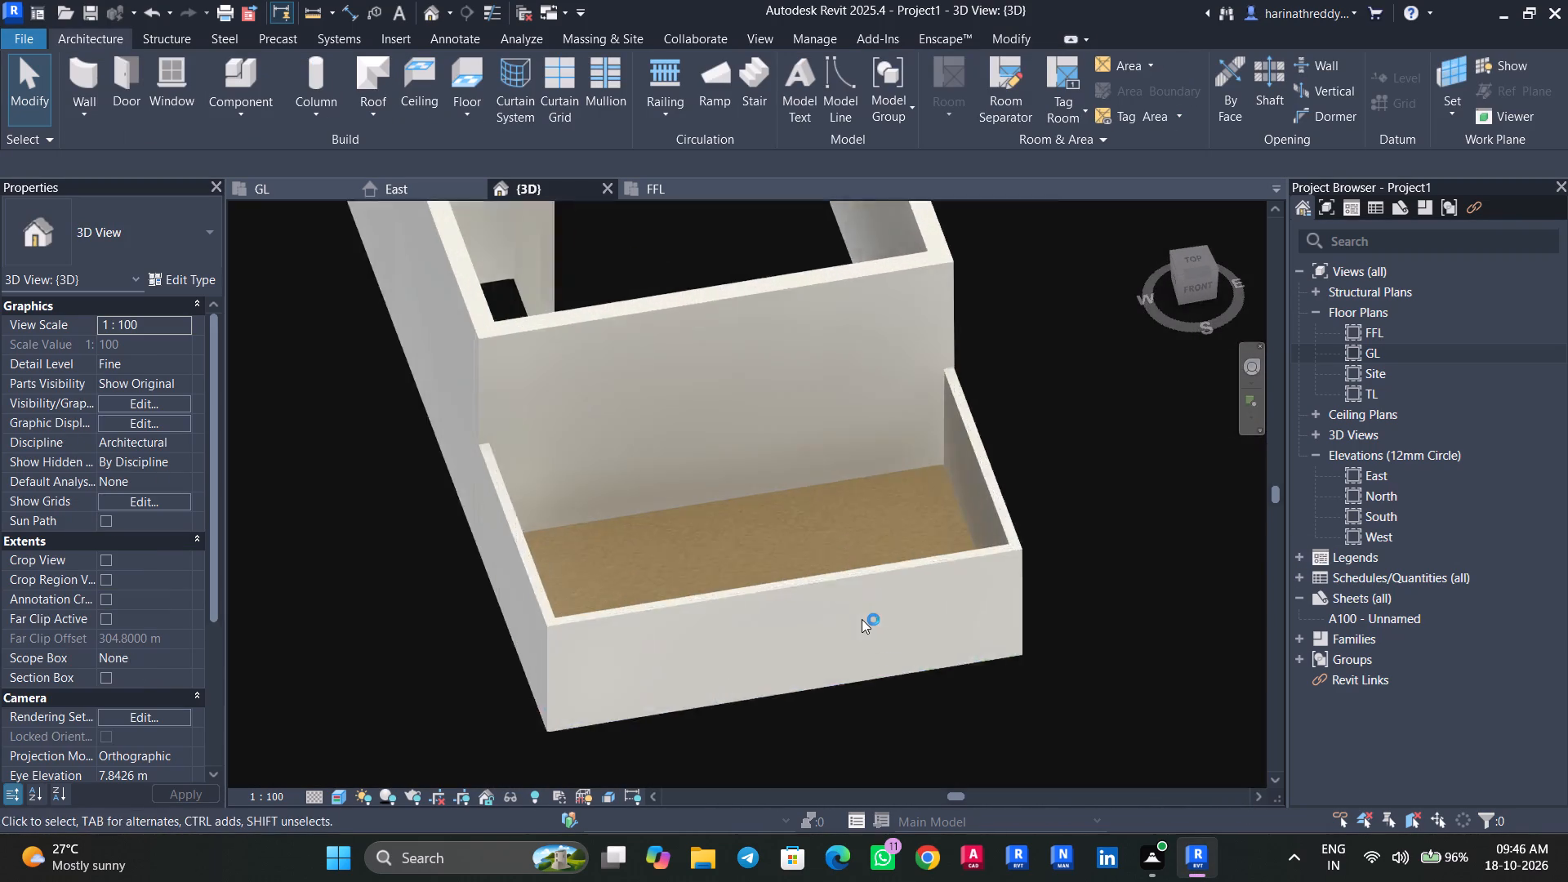
shift+middle_drag(902, 654, 996, 644)
shift+scroll(996, 644, up, 1)
middle_drag(965, 586, 105, 741)
scroll(614, 569, down, 2)
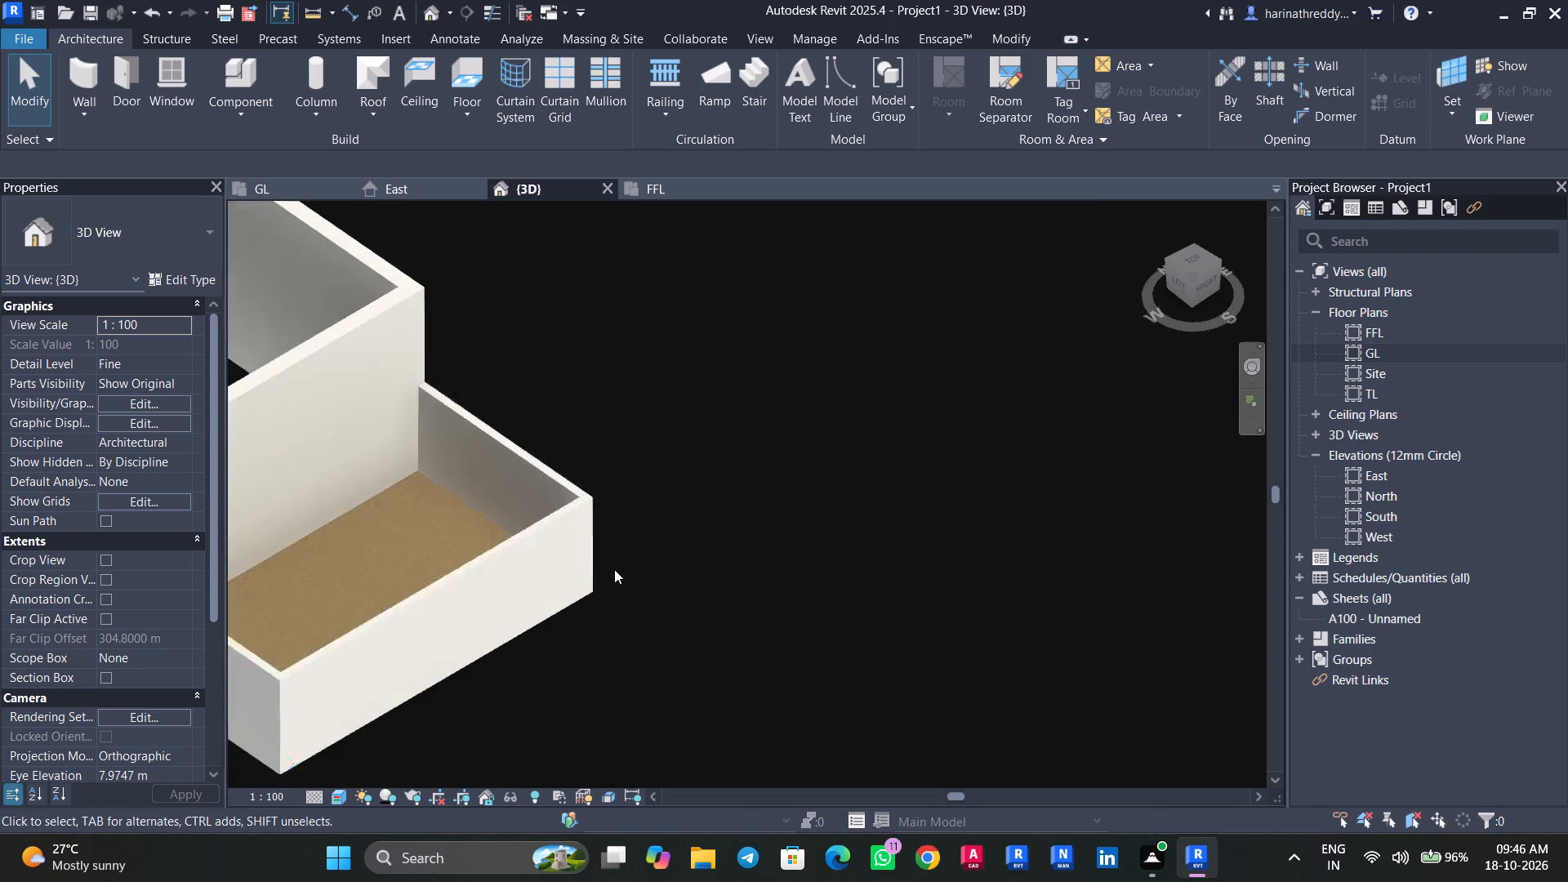
scroll(614, 569, down, 5)
shift+middle_drag(618, 676, 748, 669)
scroll(572, 343, up, 8)
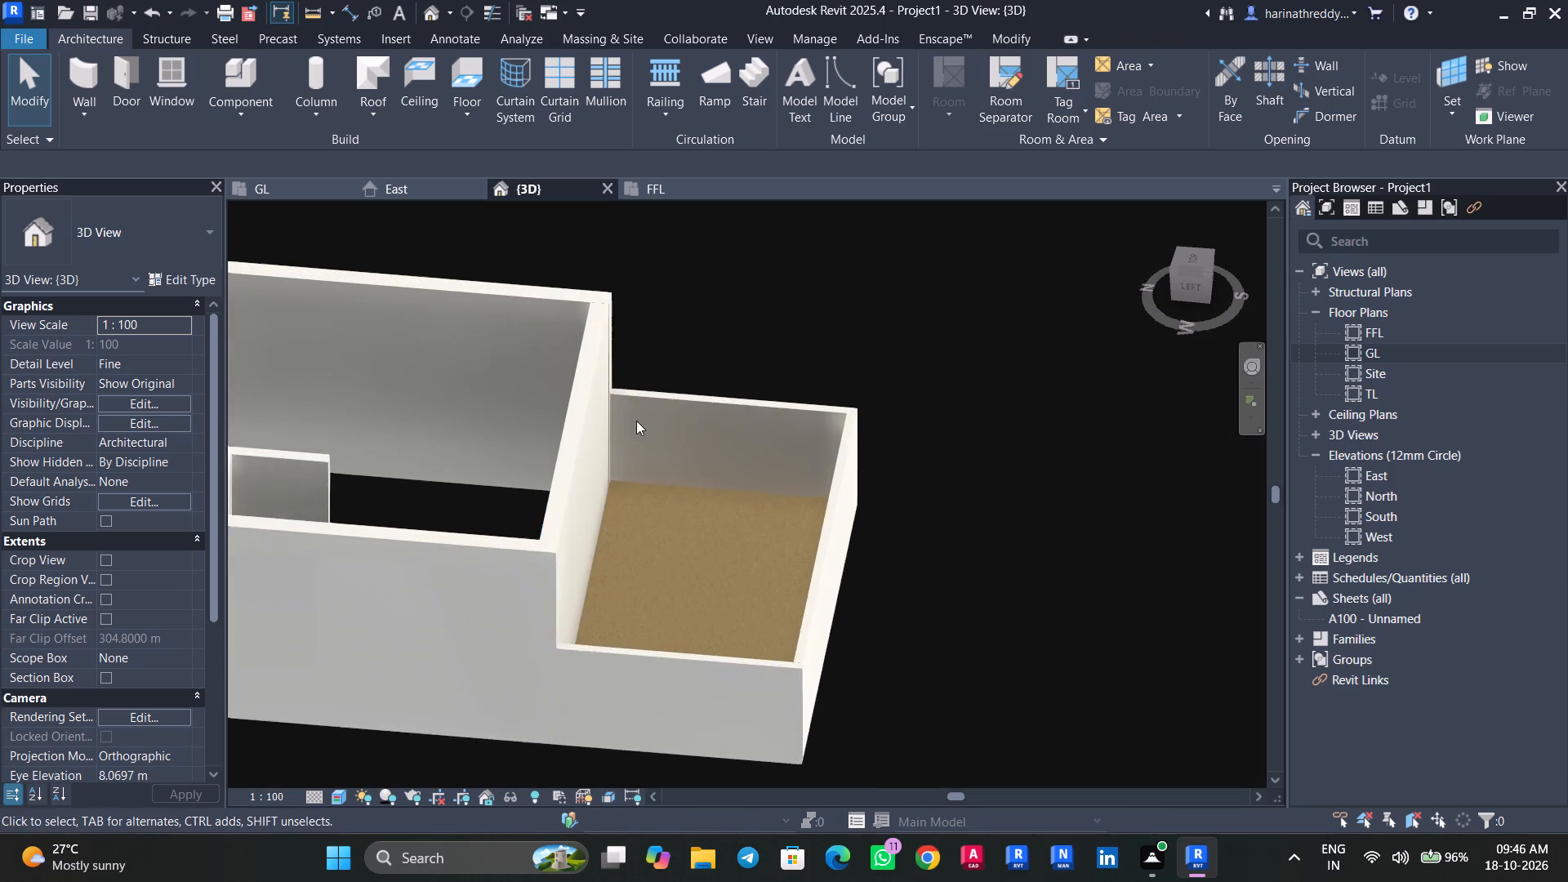
Inspect the exterior wall between the living room and the parking, including its corner joints with the neighbouring walls.
click(626, 396)
scroll(626, 396, up, 5)
key(Escape)
key(Escape)
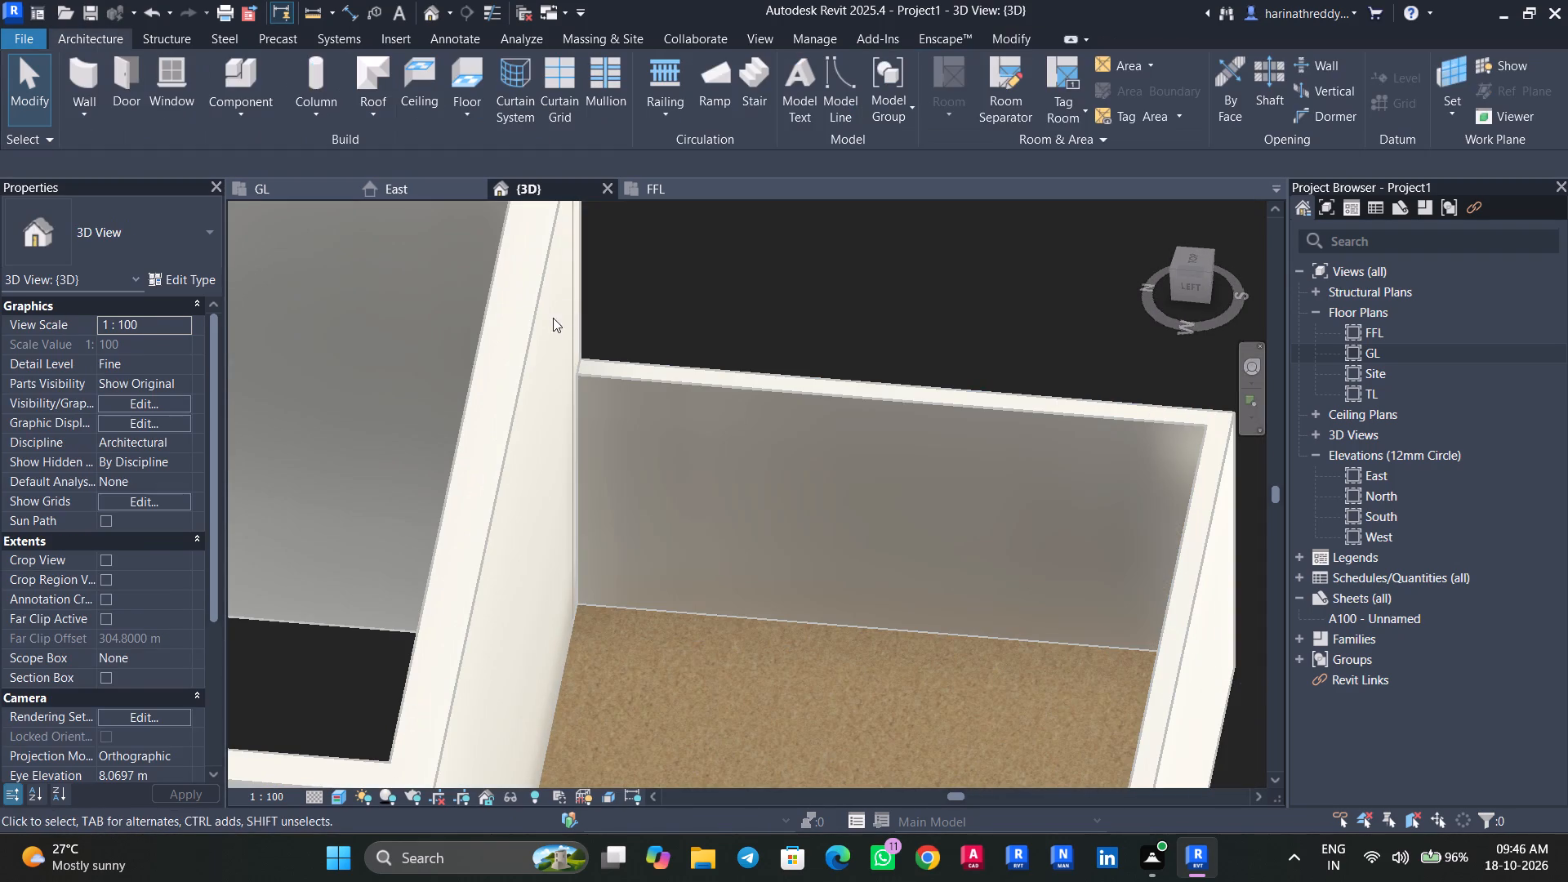
click(532, 321)
scroll(532, 321, down, 3)
shift+middle_drag(676, 519, 605, 512)
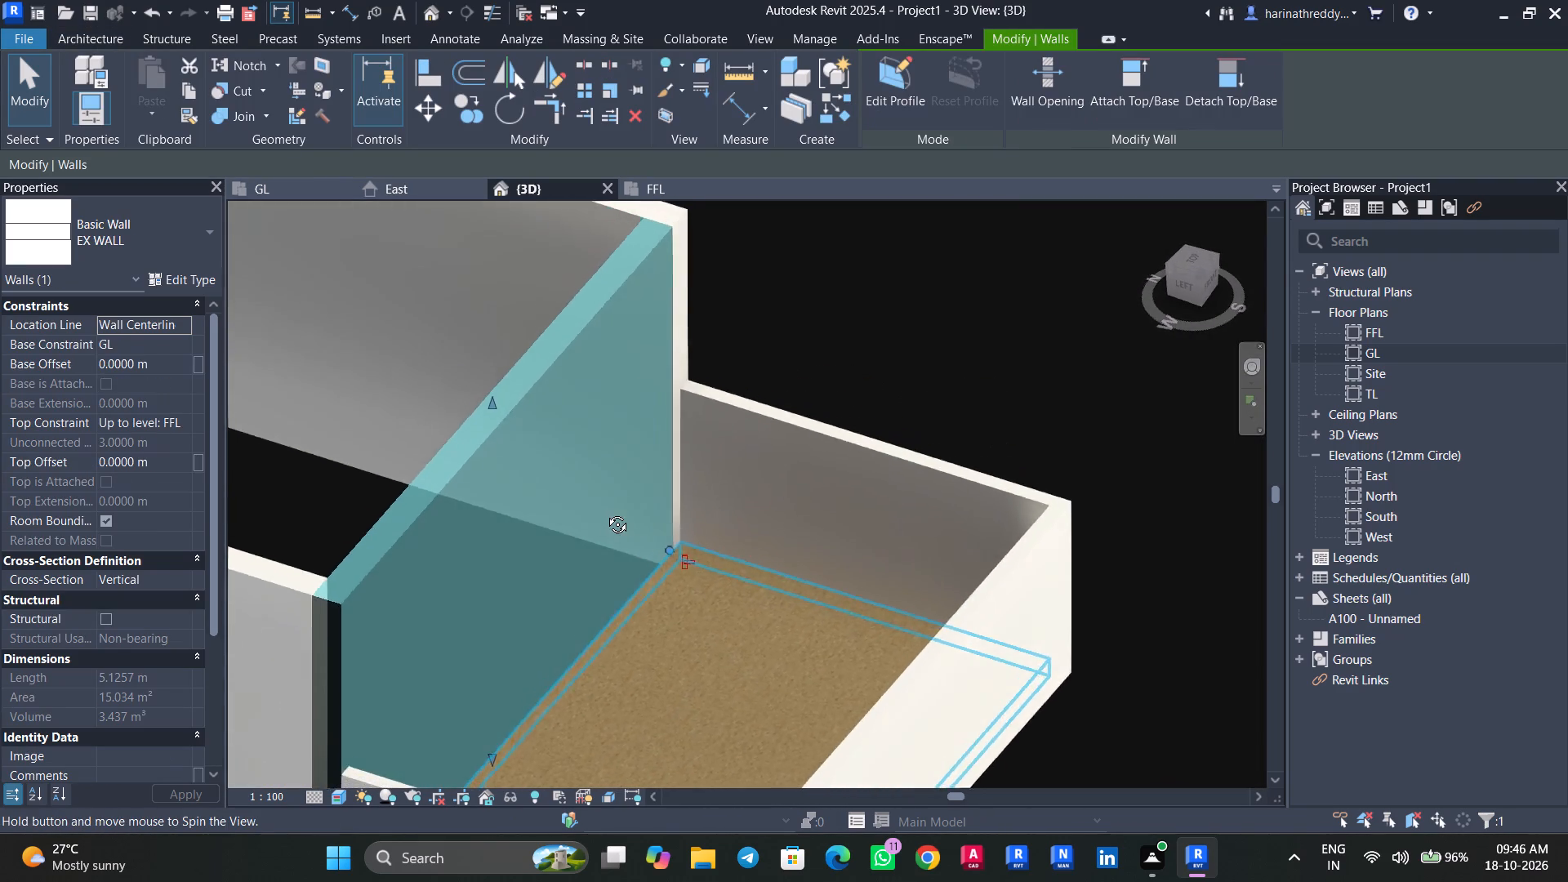
shift+middle_drag(605, 512, 338, 581)
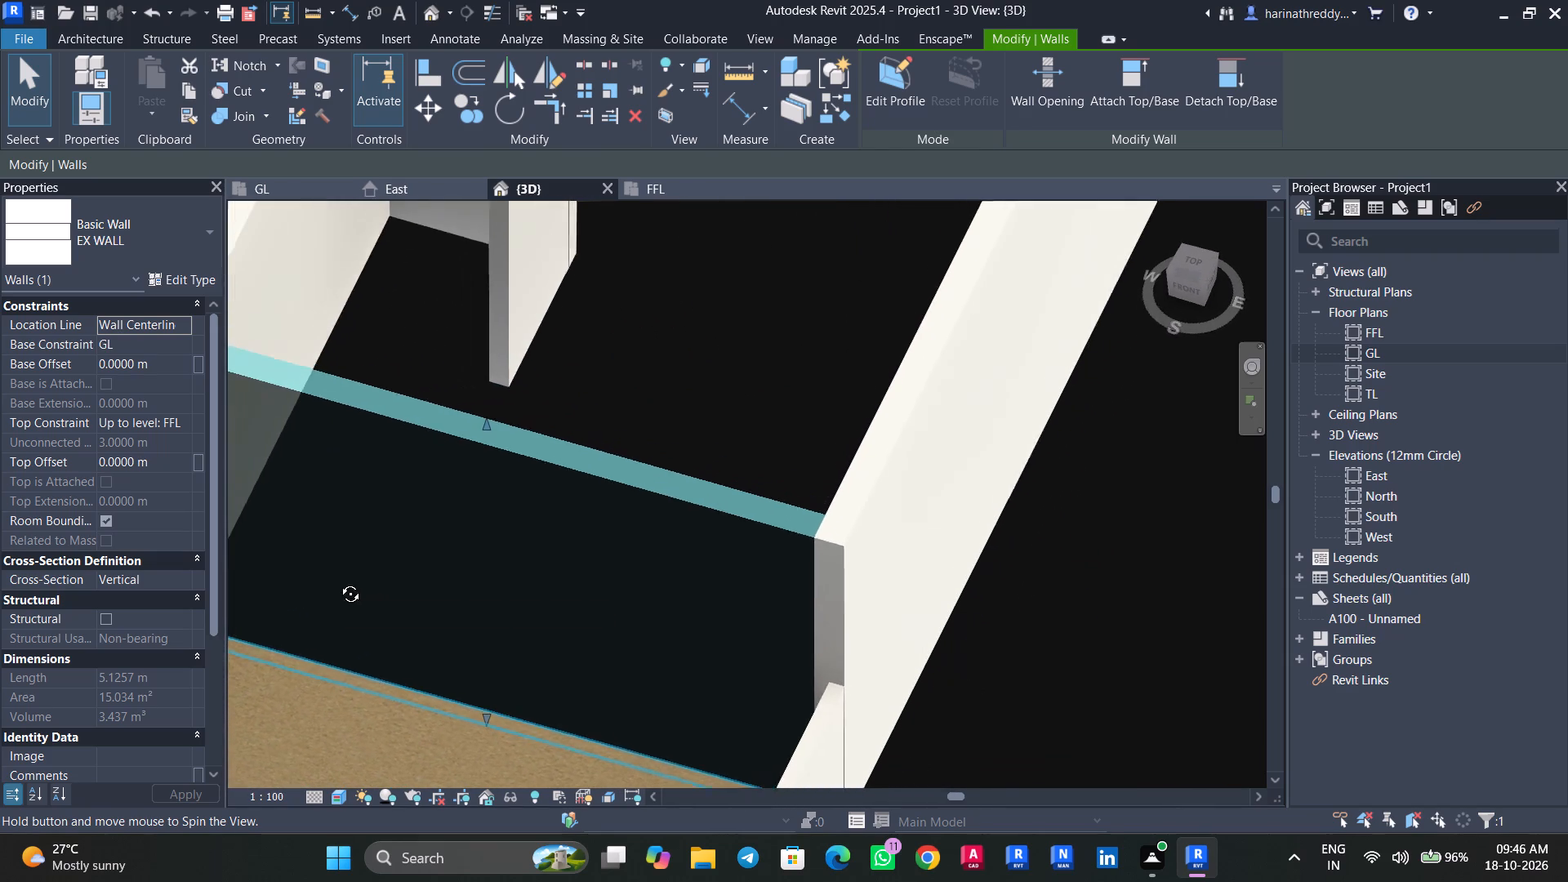
shift+middle_drag(338, 581, 257, 585)
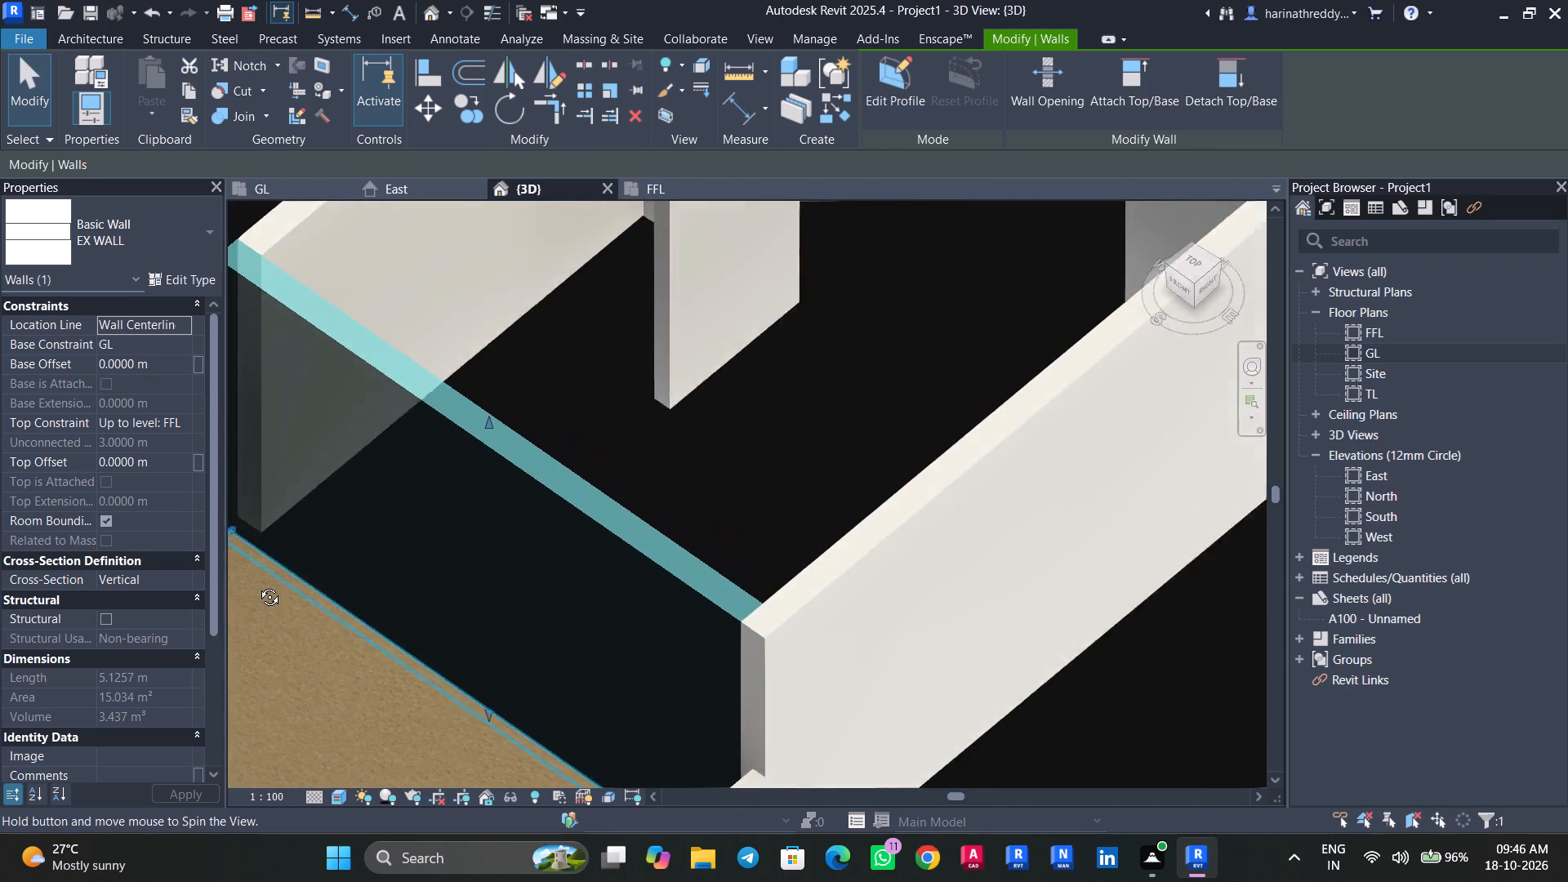
shift+middle_drag(257, 585, 253, 585)
middle_drag(291, 600, 354, 590)
key(Escape)
key(Escape)
scroll(362, 589, down, 5)
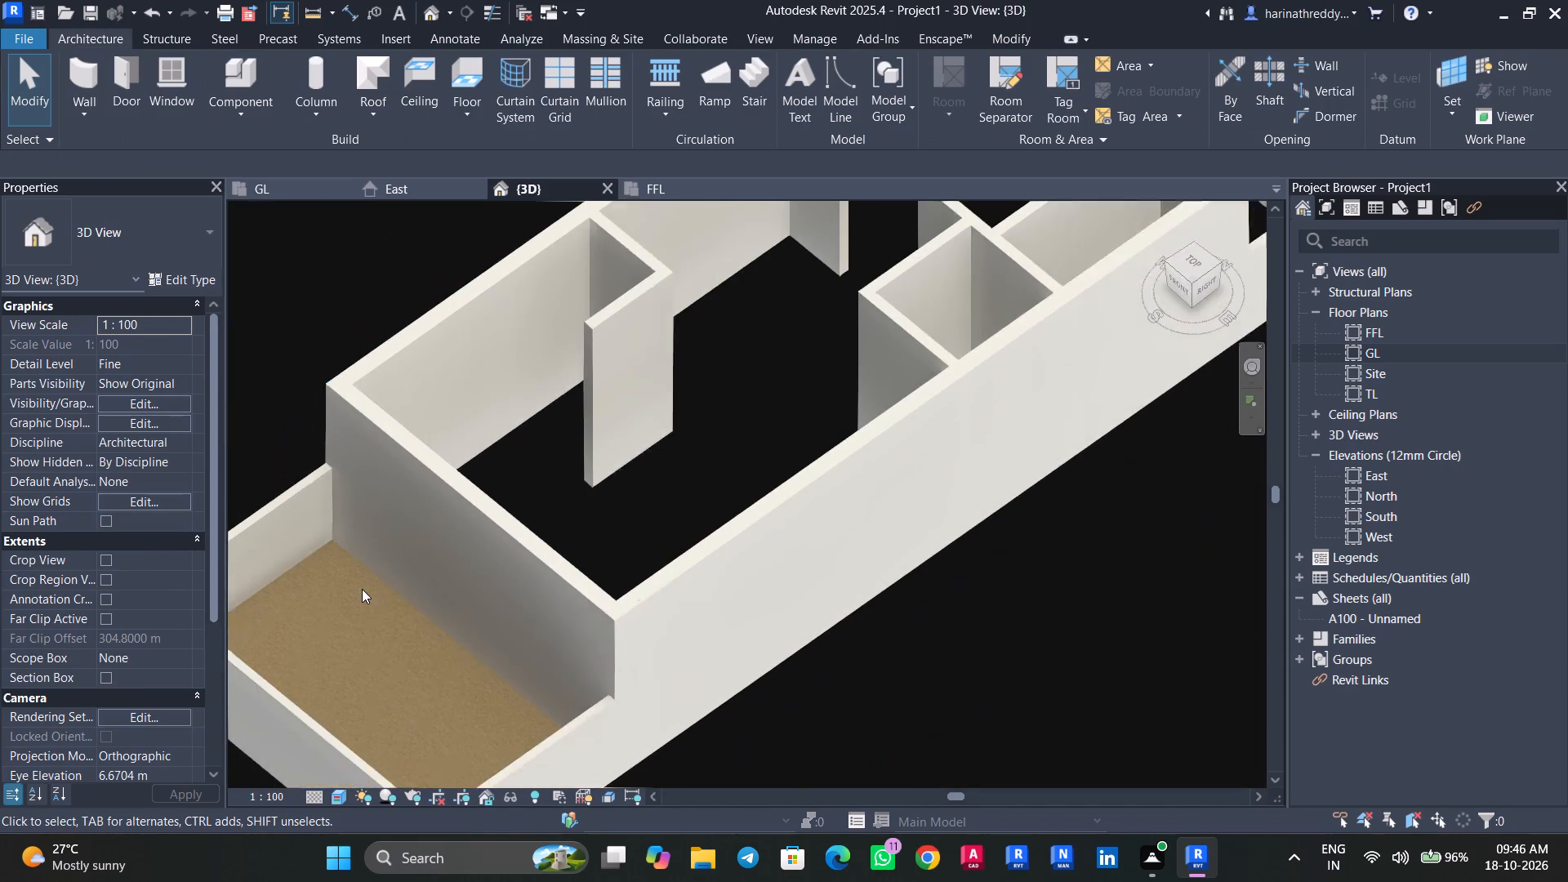
scroll(362, 589, down, 1)
In floor plan GL, start an architectural floor and duplicate the PARKING FLOOR type as MAIN FLOOR.
double_click(1372, 354)
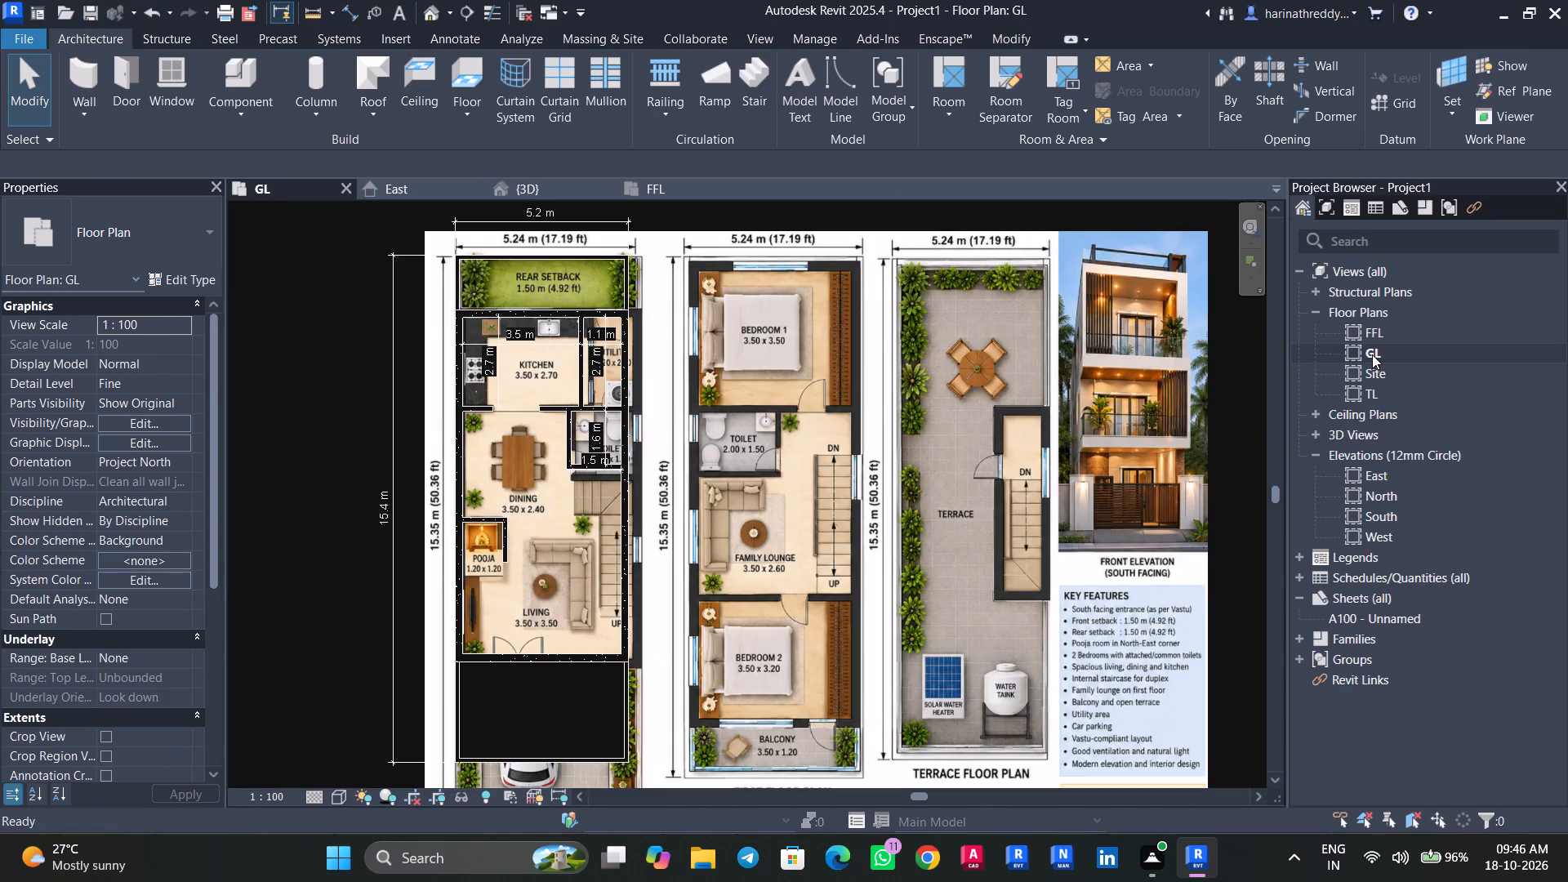
scroll(453, 638, up, 4)
scroll(573, 613, up, 3)
scroll(574, 612, down, 4)
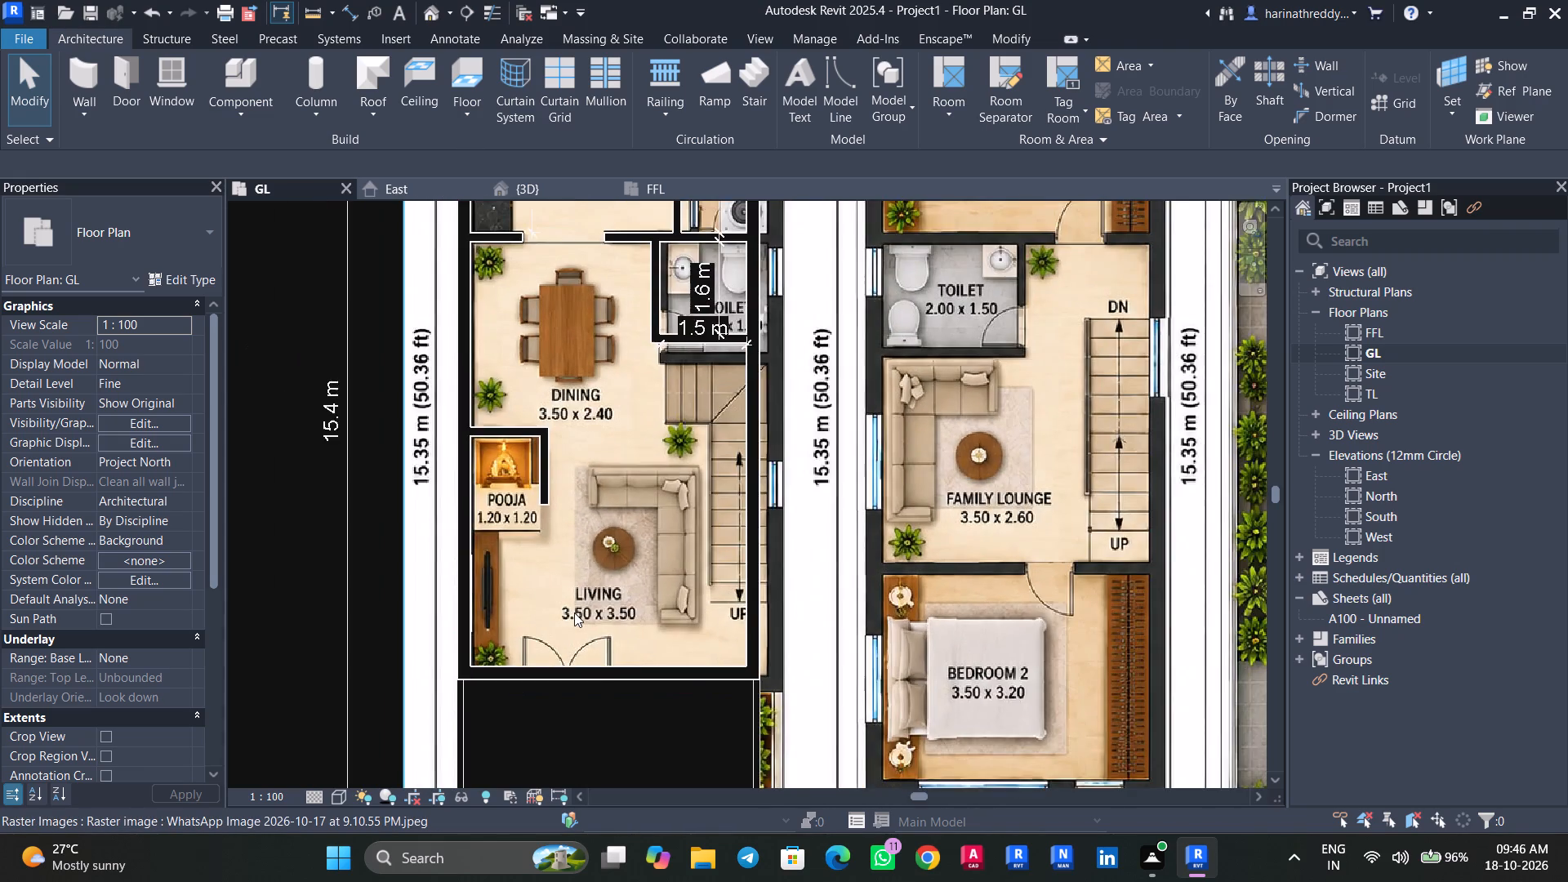
middle_drag(584, 604, 612, 713)
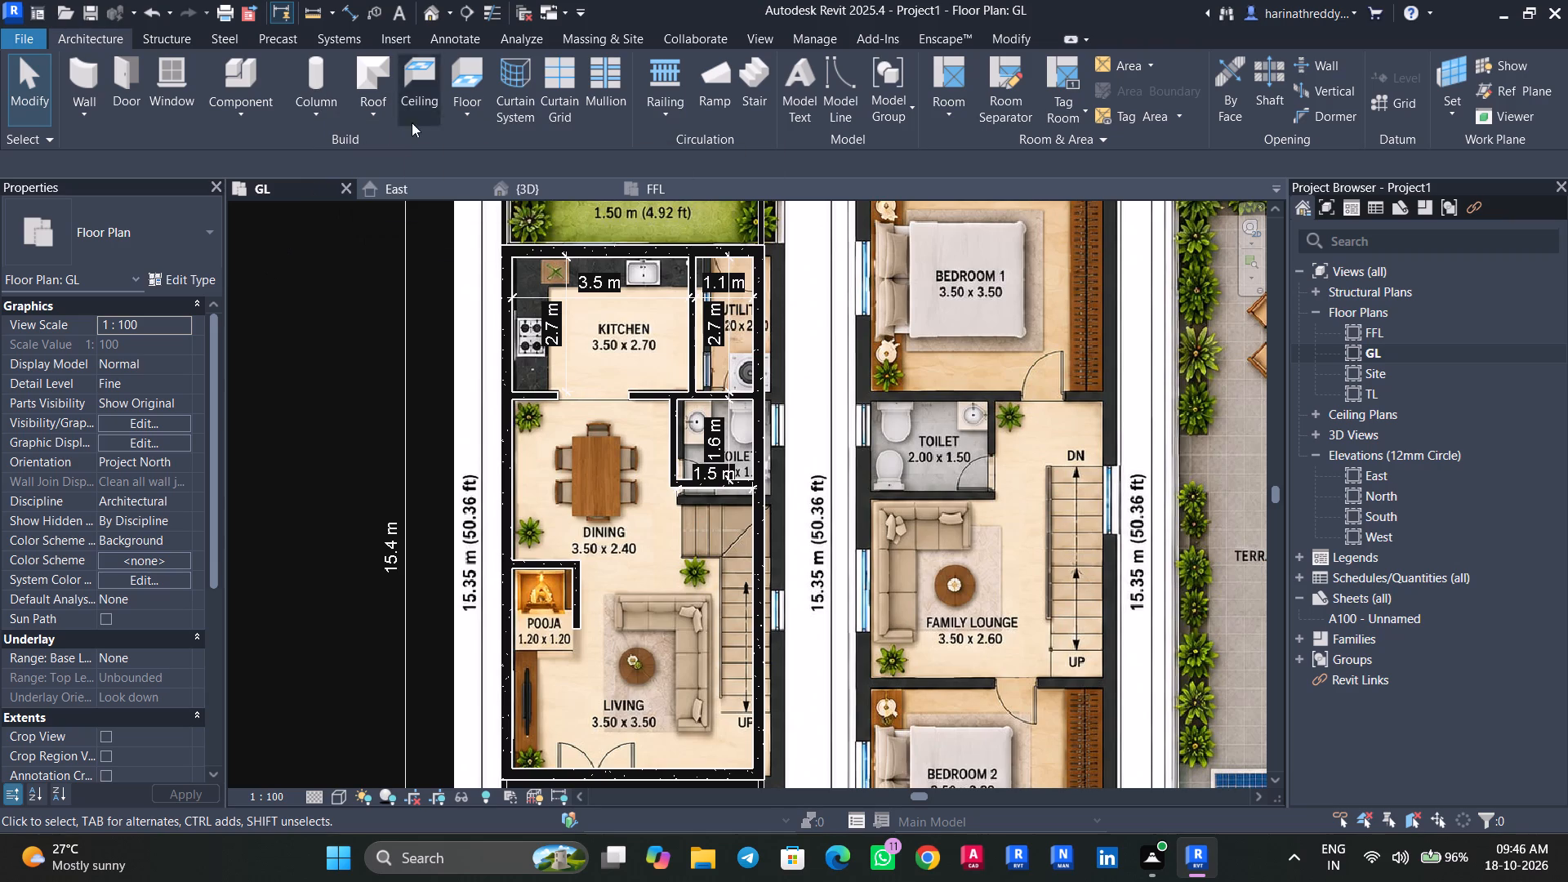
click(470, 118)
click(481, 155)
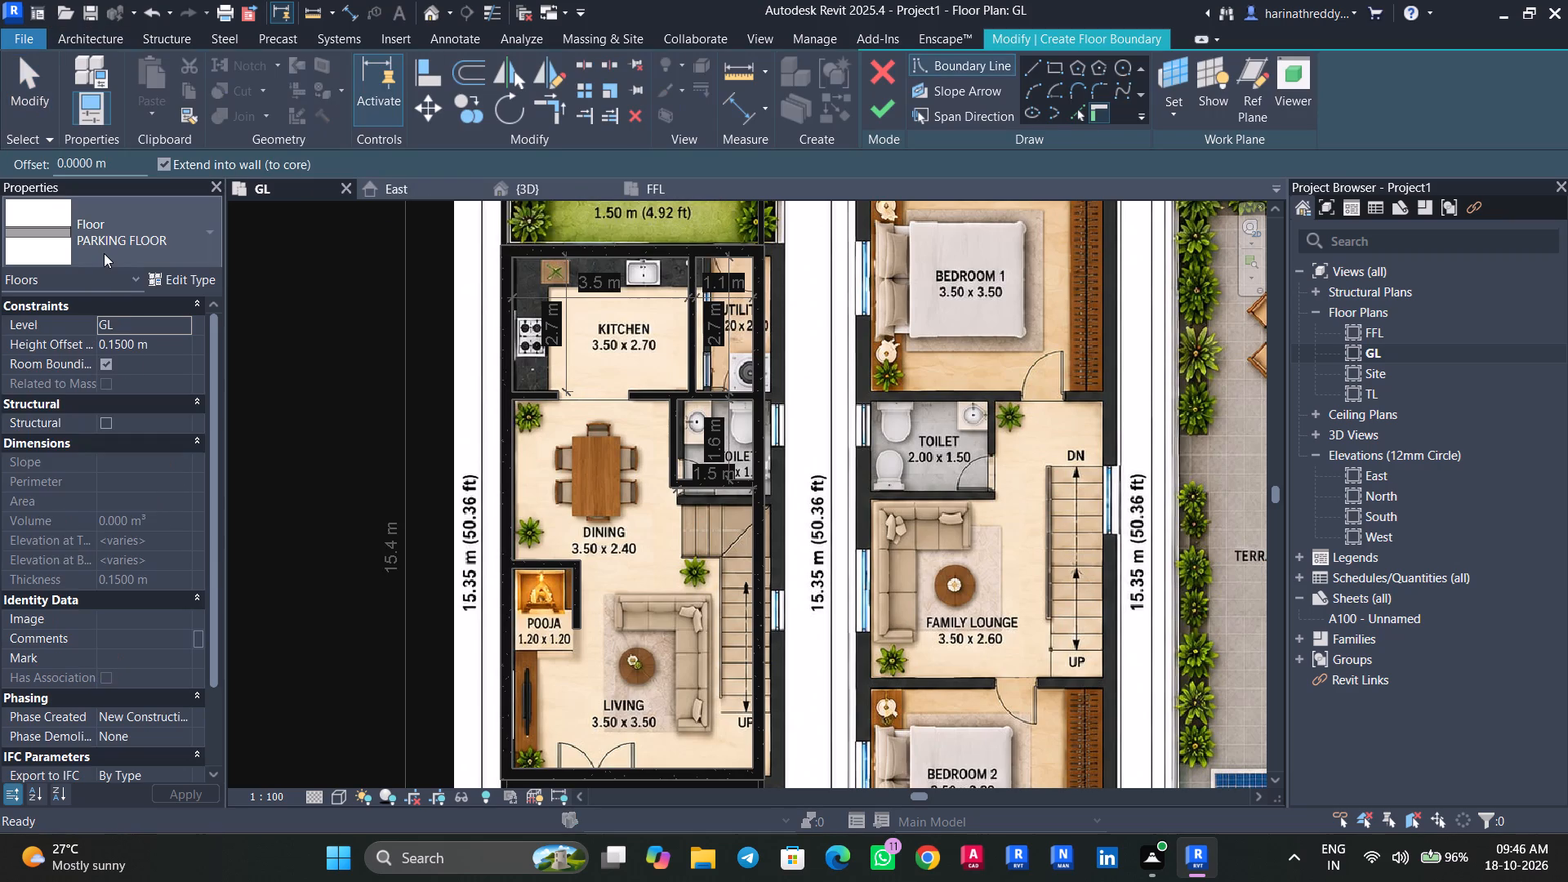
click(104, 253)
key(Escape)
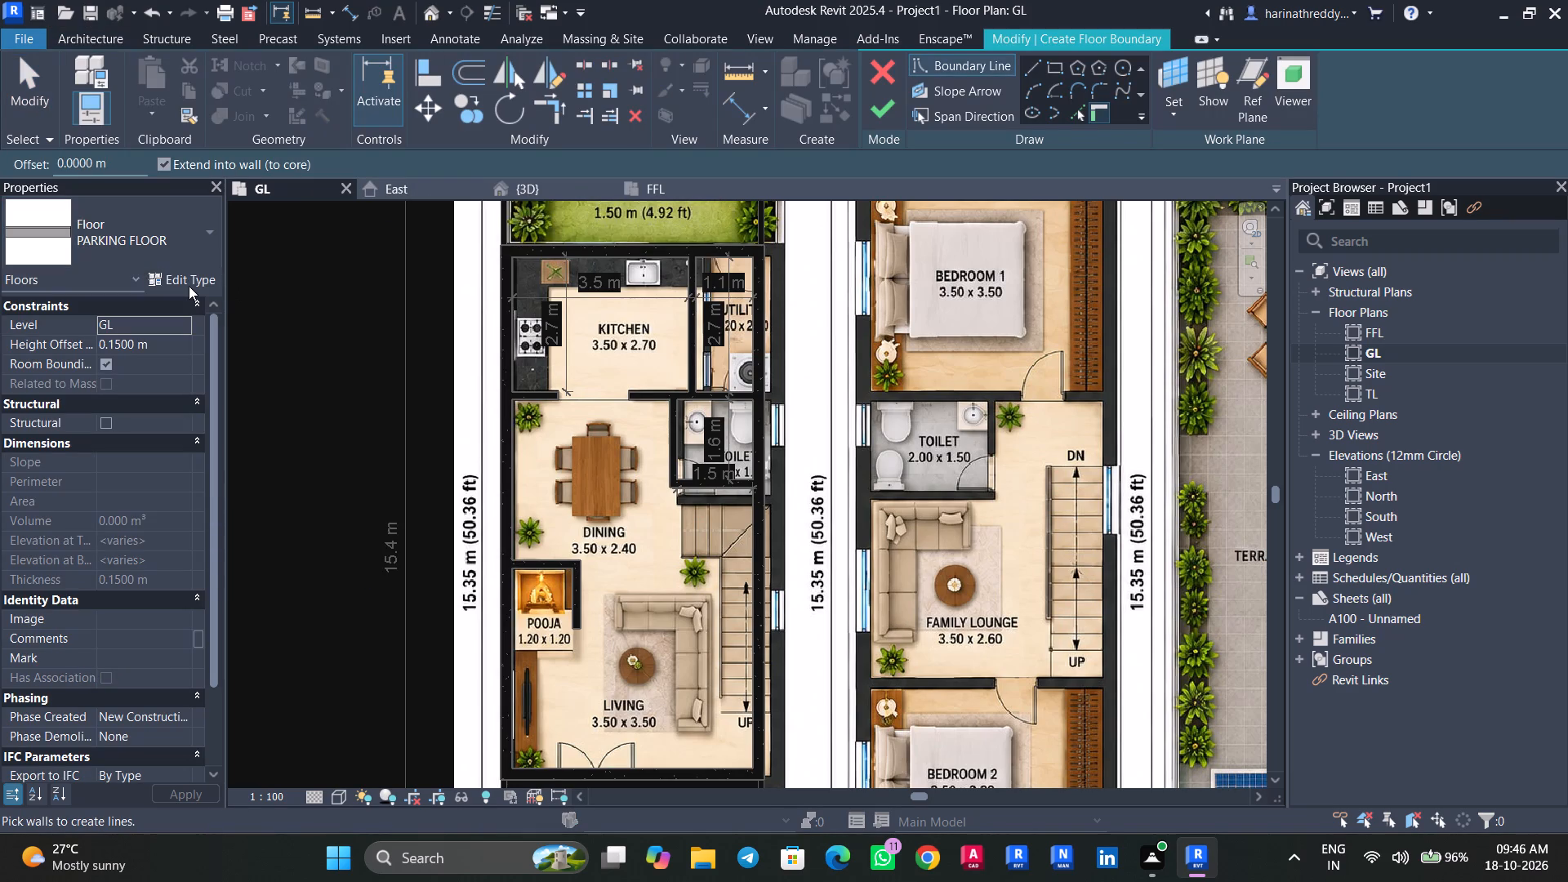
click(188, 286)
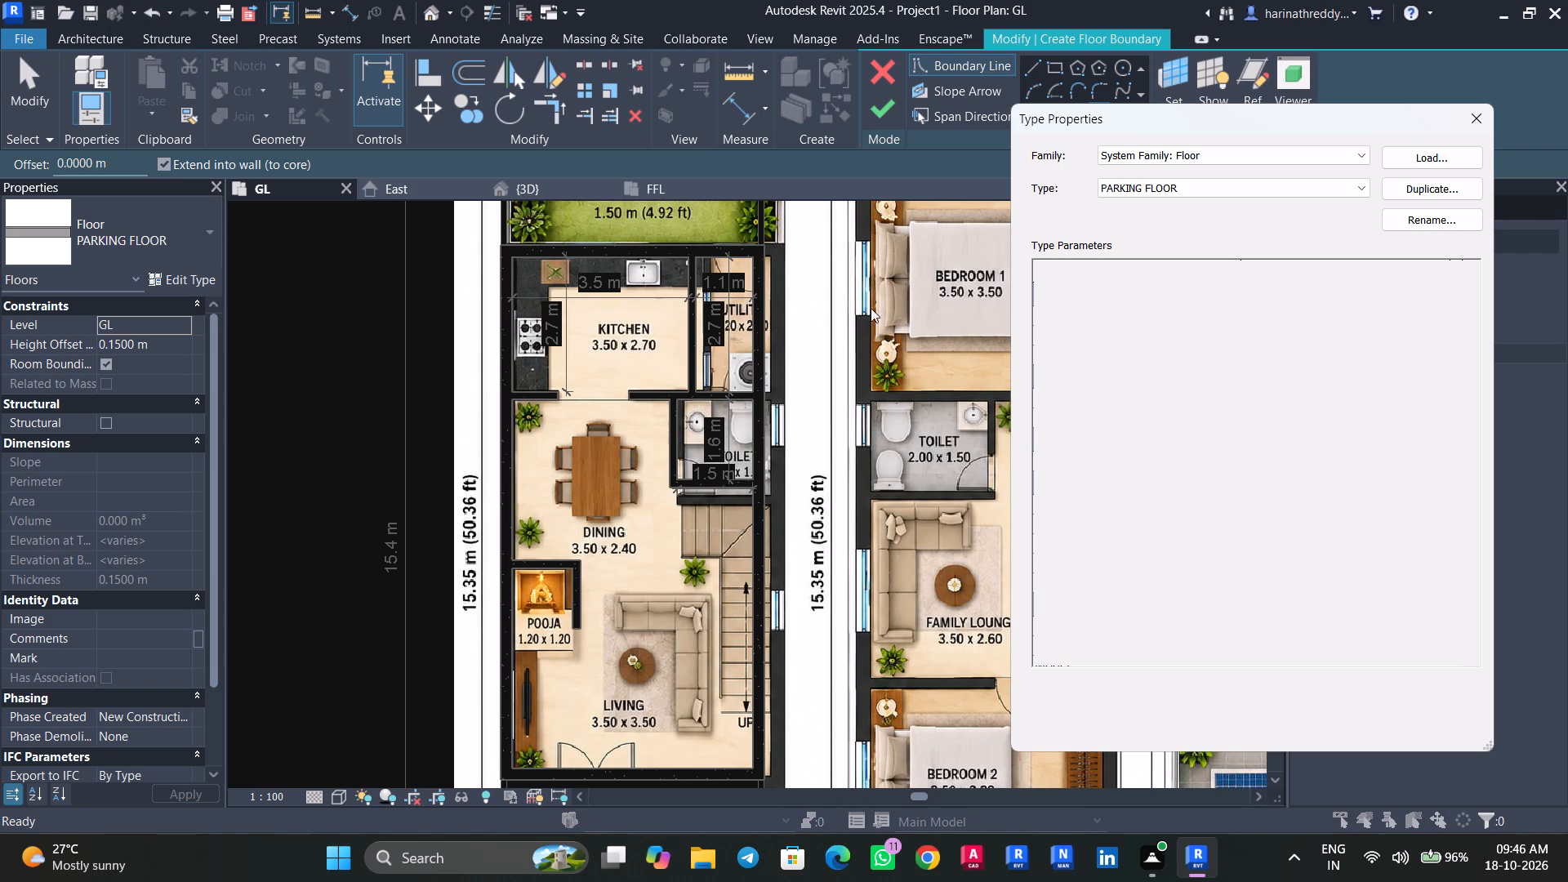
click(1425, 180)
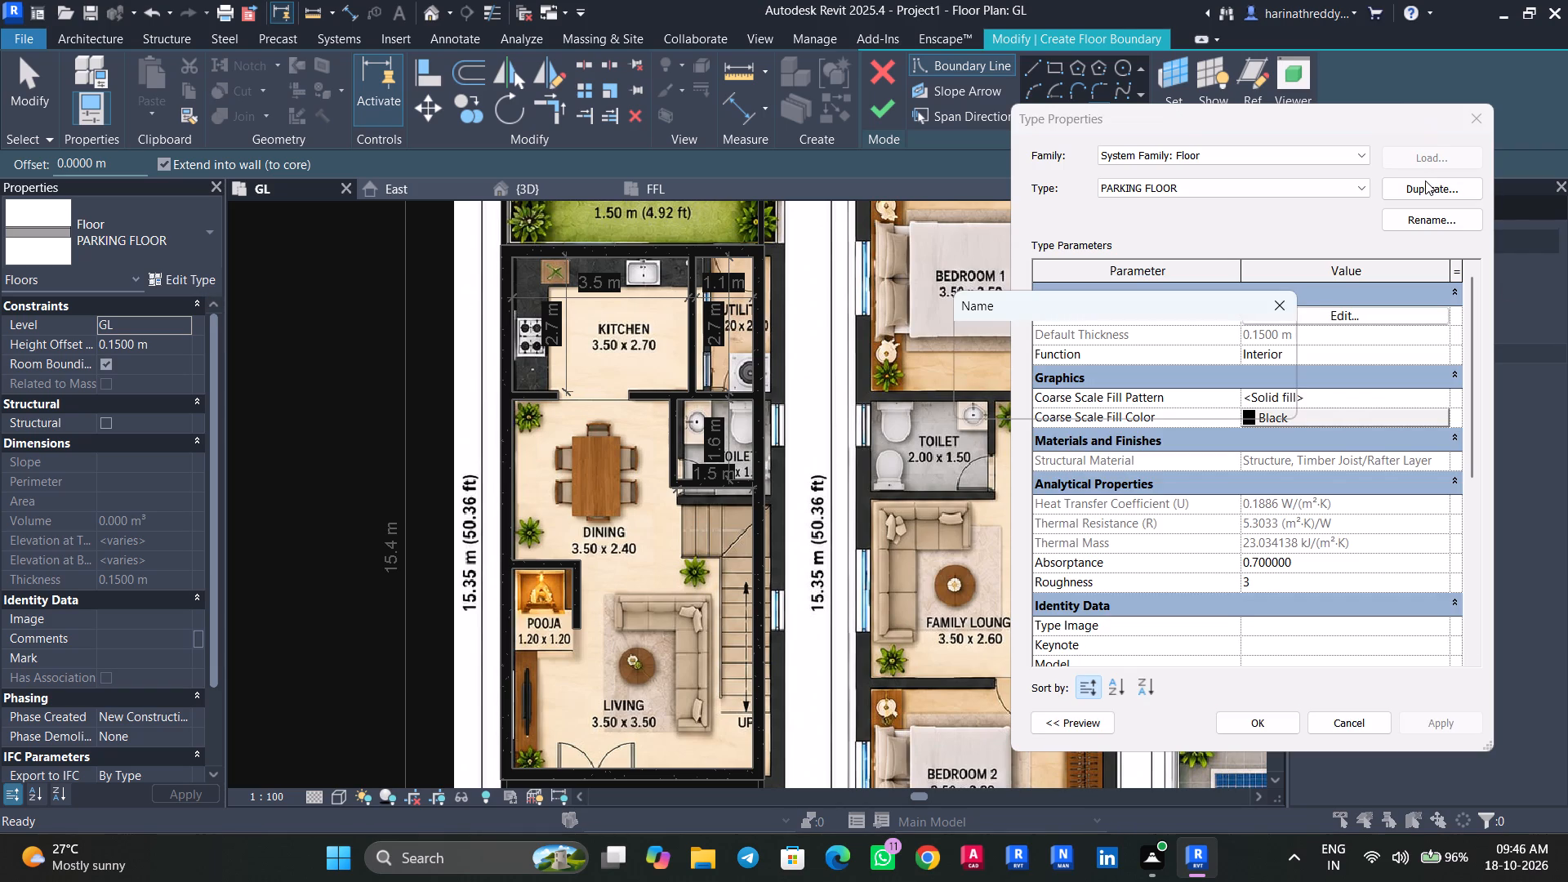
text(MAIN FLOO)
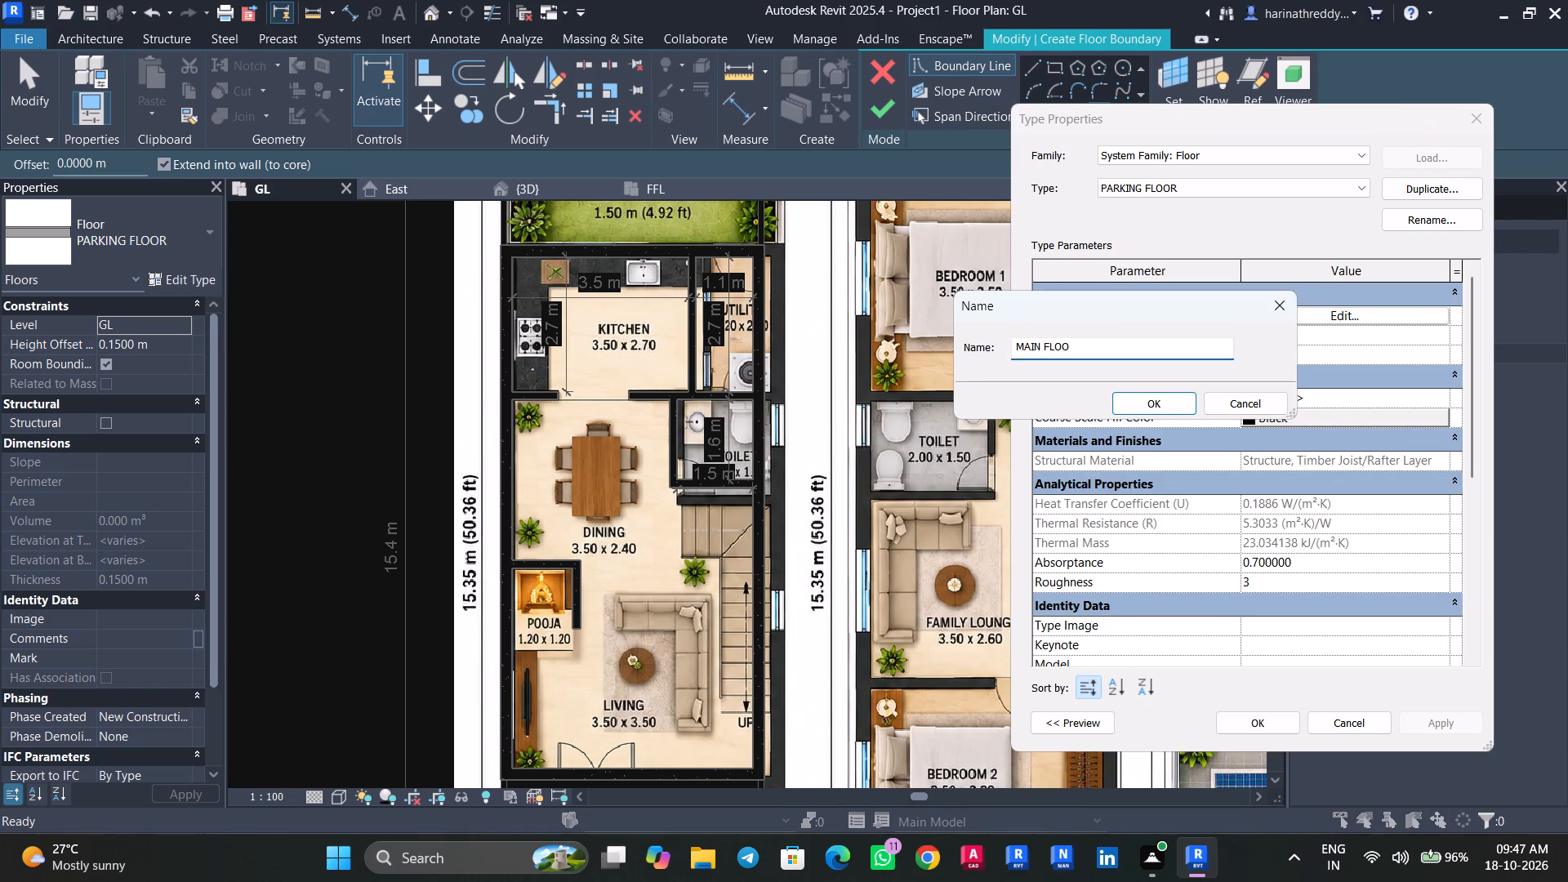
key(r)
click(1165, 418)
click(1163, 397)
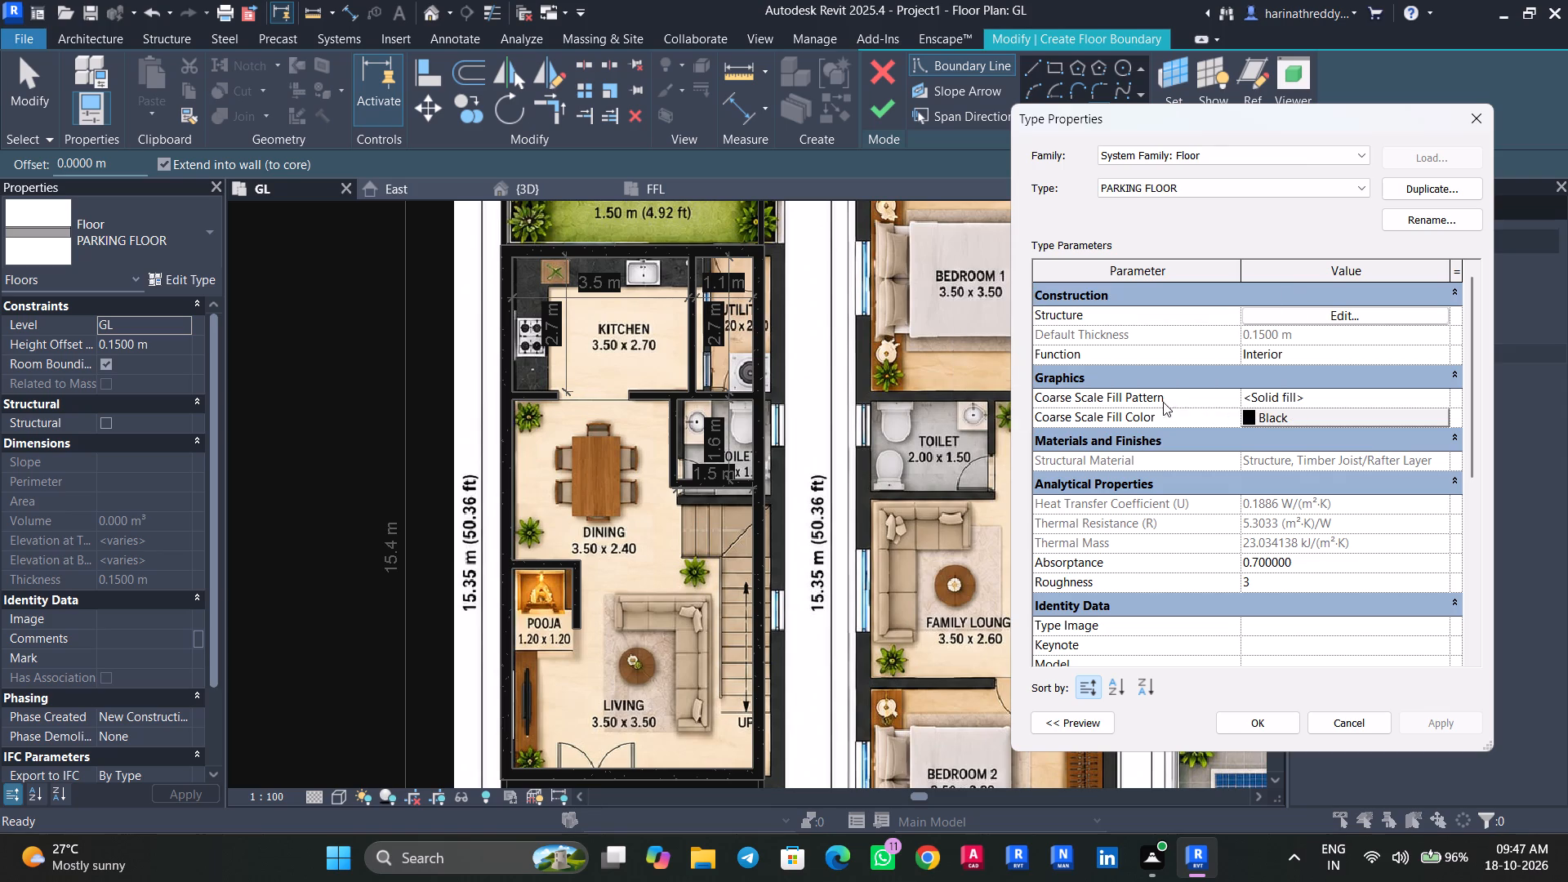
click(1249, 716)
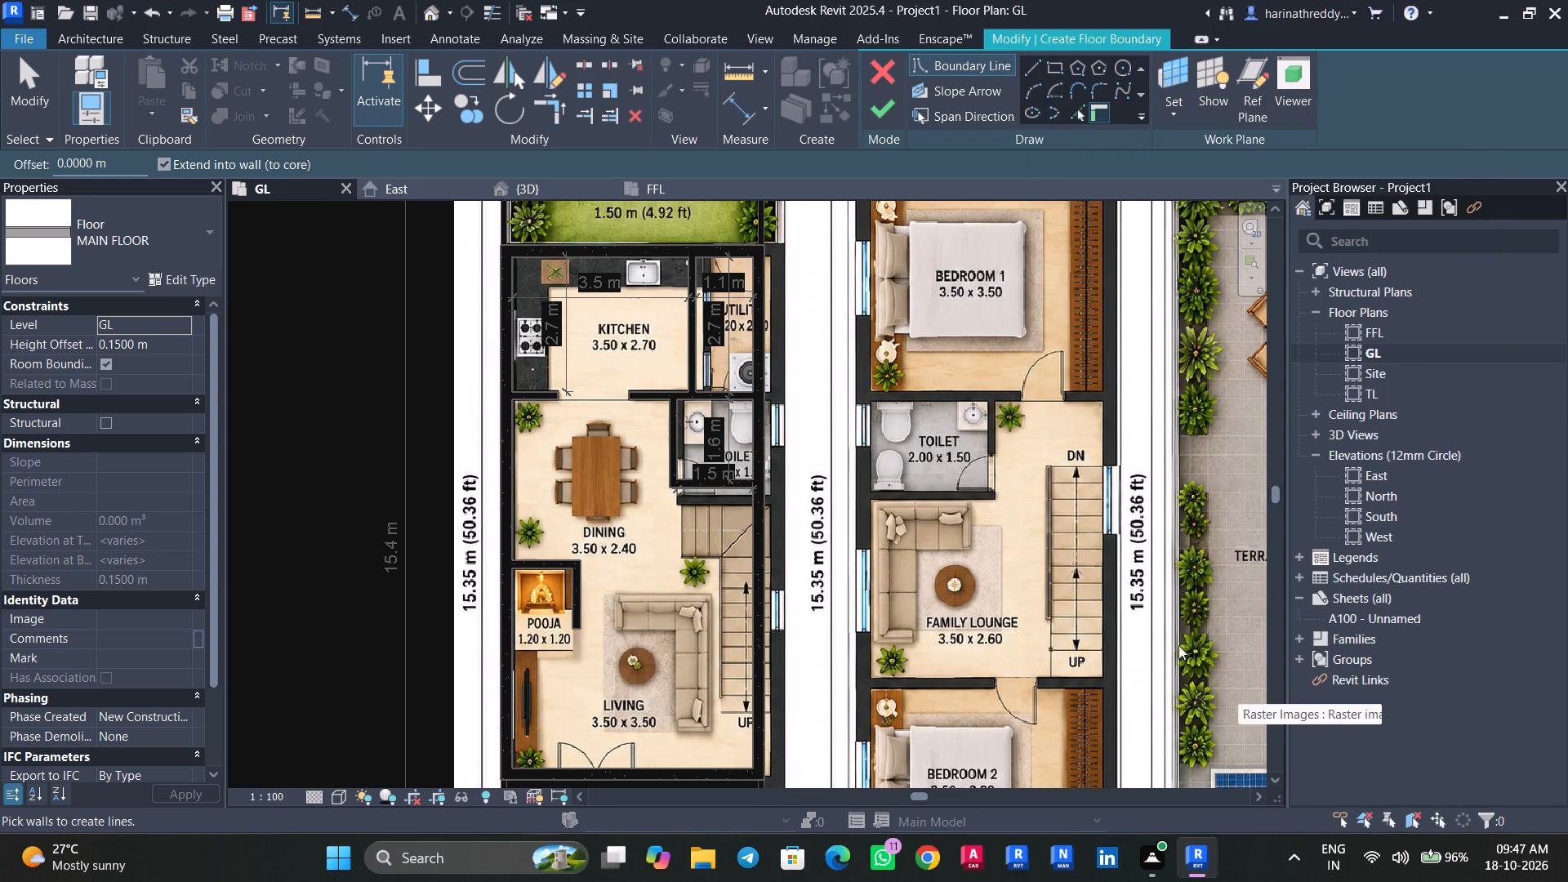
Draw MAIN FLOOR boundary lines along the living room's parking-side wall, the stair-side exterior wall, and the toilet-dining side of the kitchen wall to the kitchen opening.
click(1027, 76)
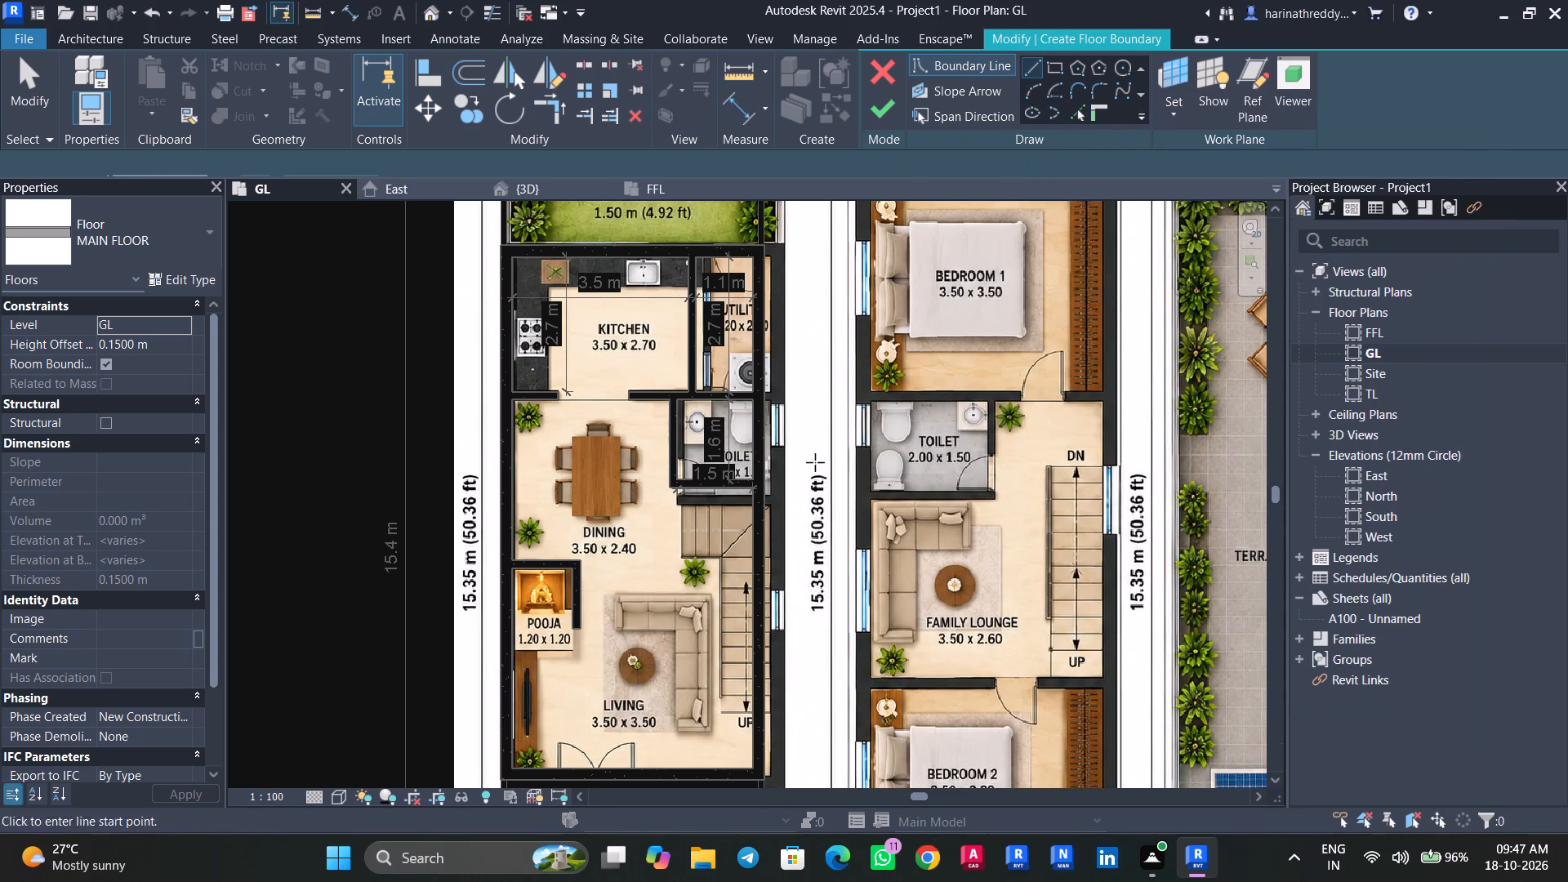
middle_drag(649, 697, 608, 496)
scroll(587, 510, up, 5)
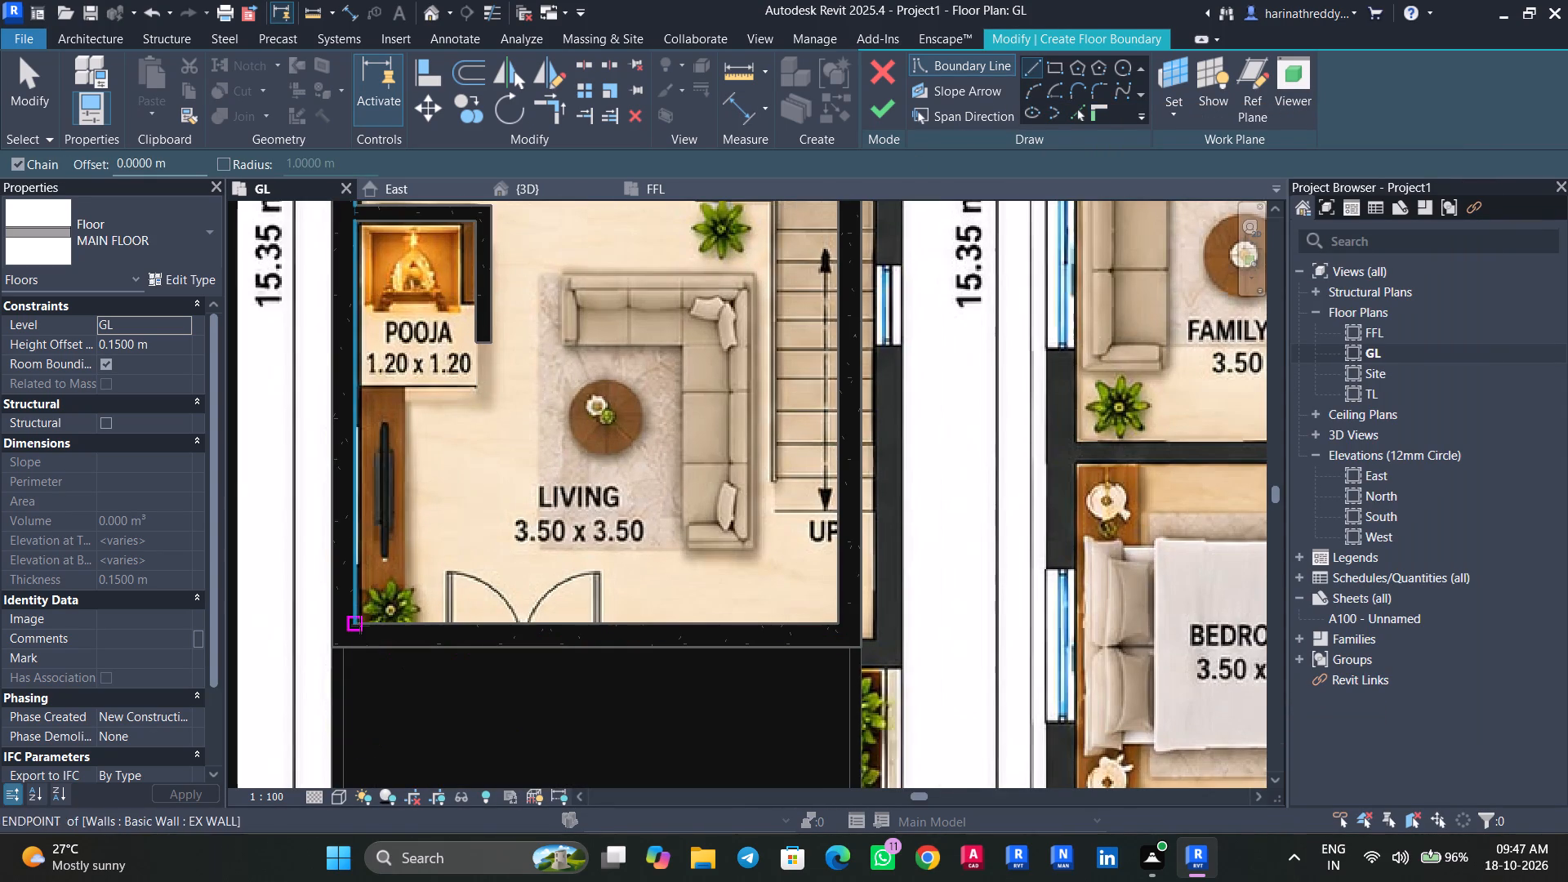
click(358, 624)
click(834, 625)
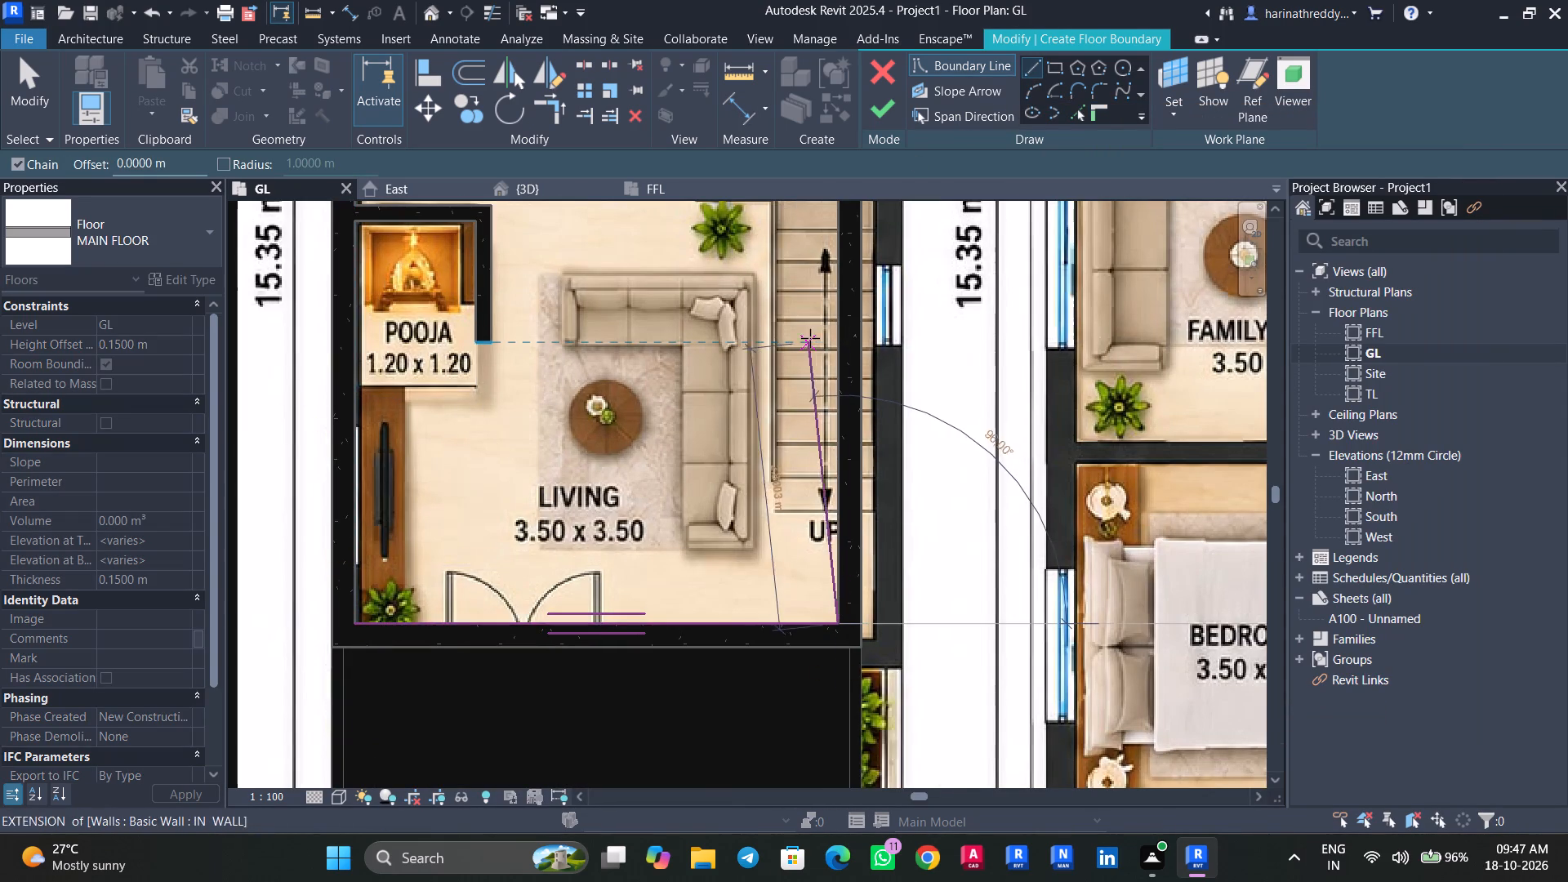
middle_drag(823, 319, 840, 881)
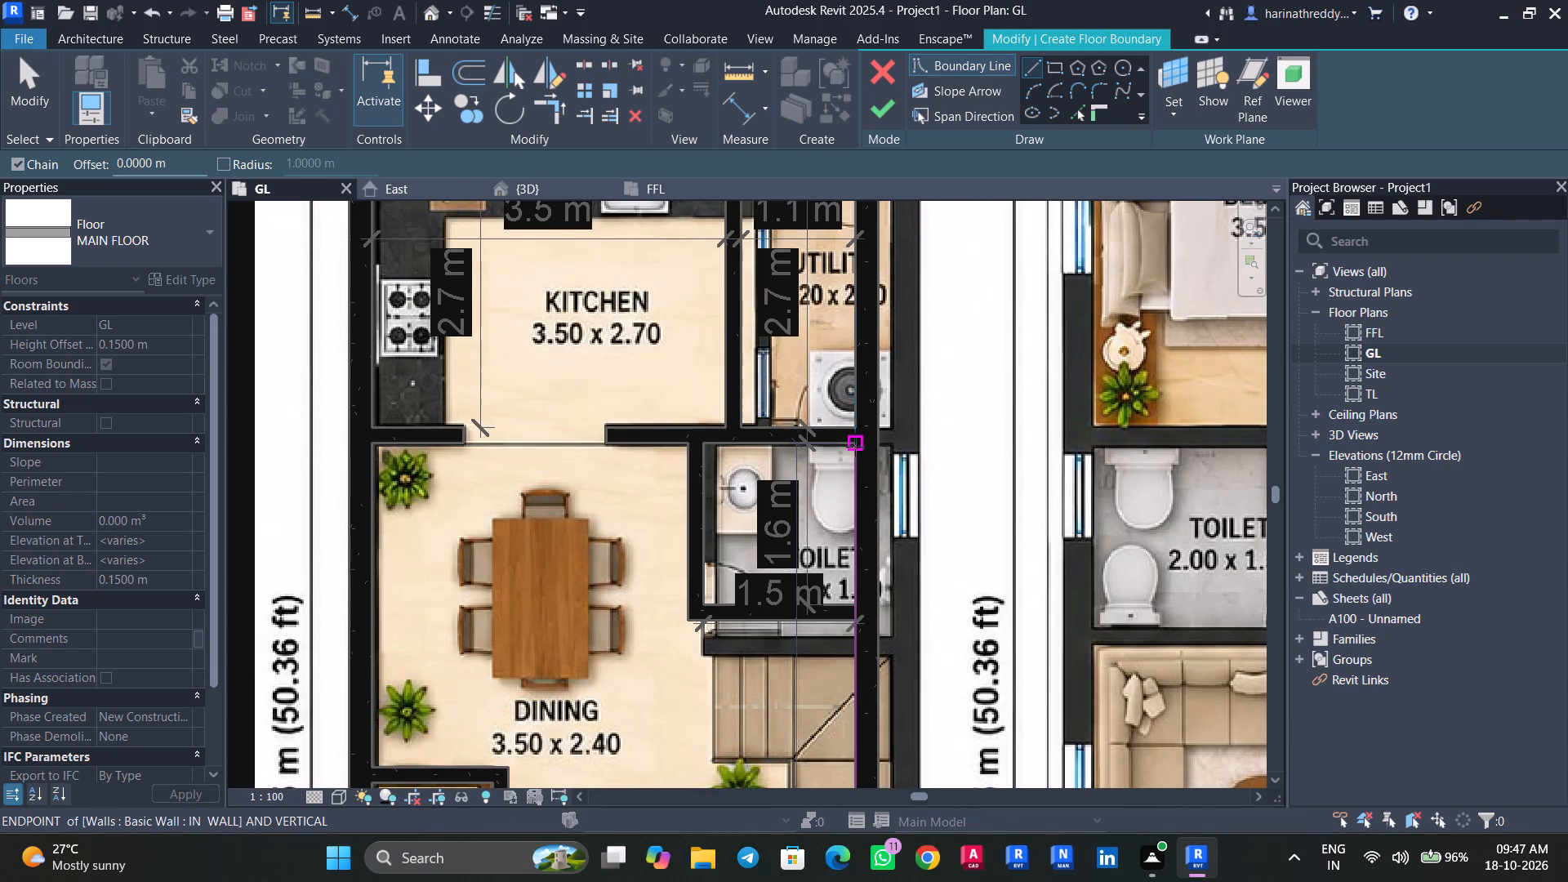
click(854, 445)
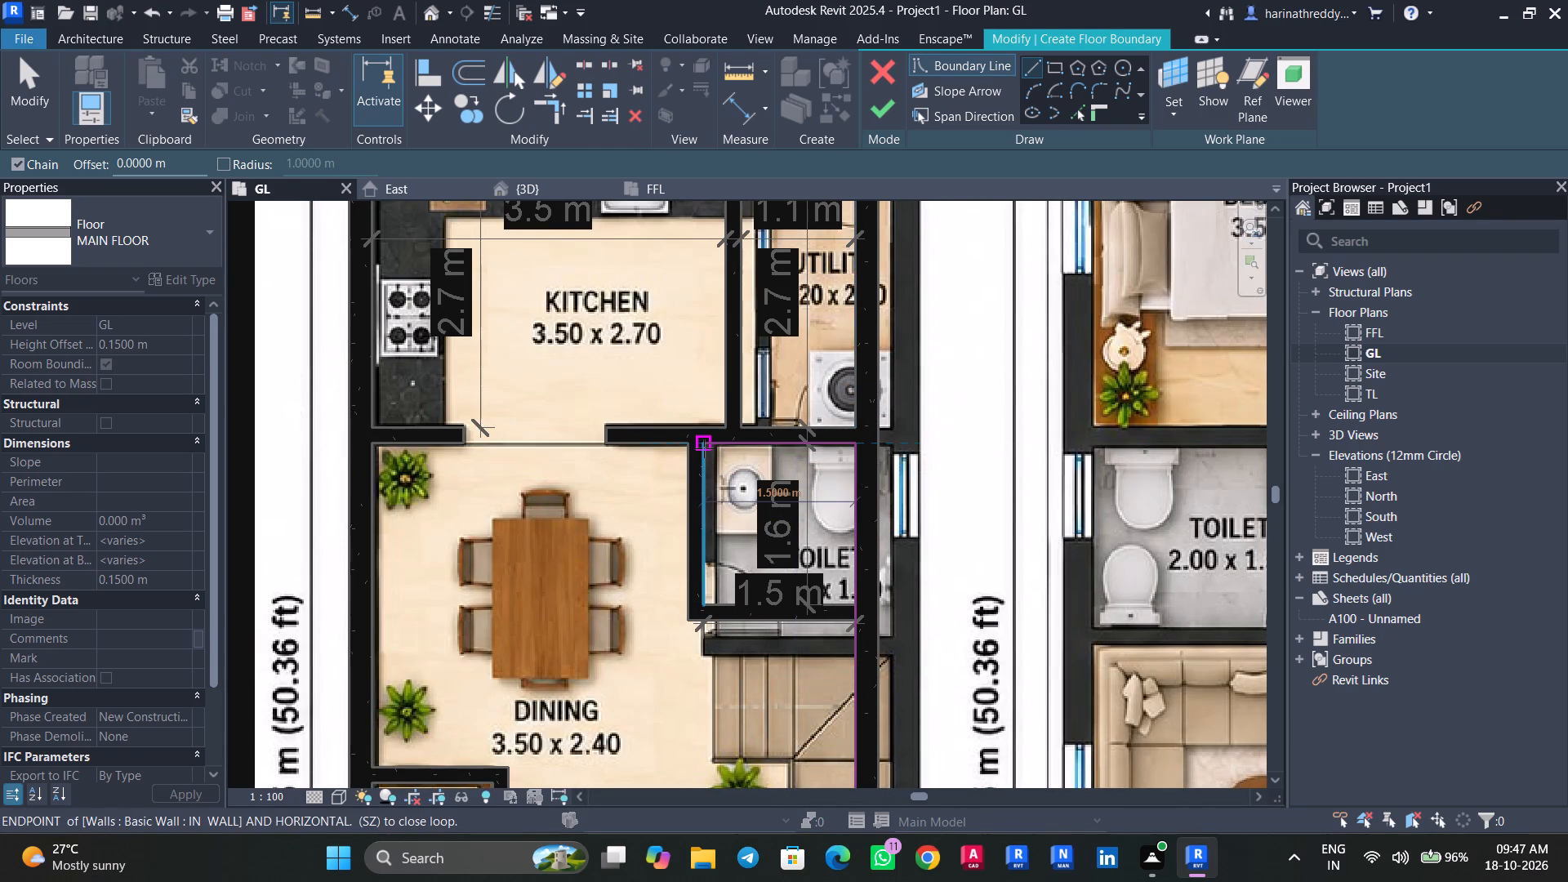
key(Escape)
click(704, 448)
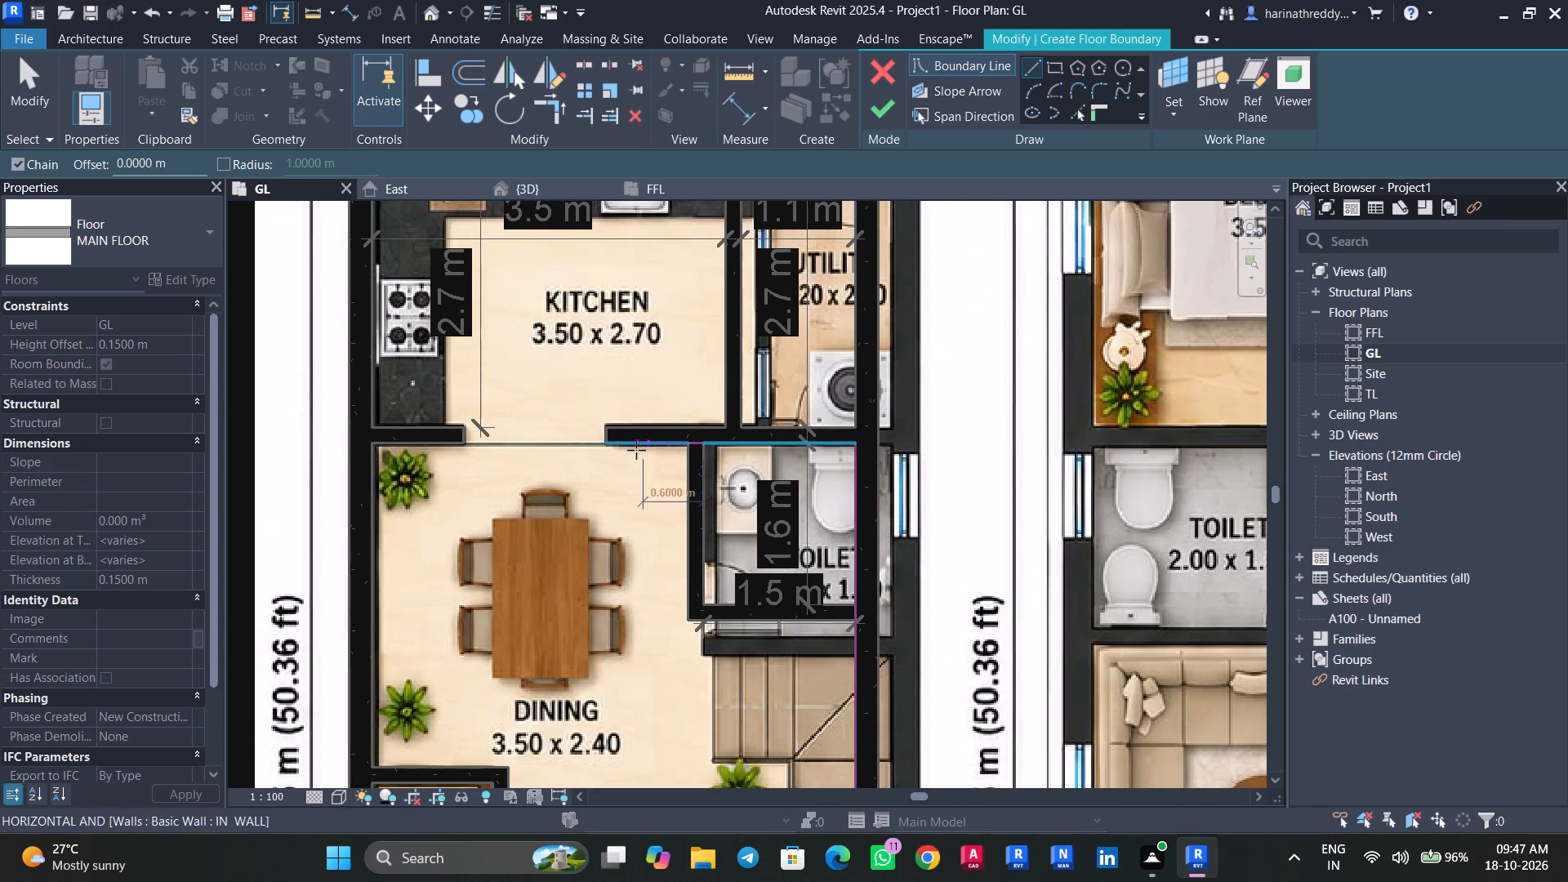
click(605, 448)
Continue the floor boundary around both ends of the kitchen opening and along the kitchen's inner wall faces, returning to the dining room's exterior corner.
click(600, 429)
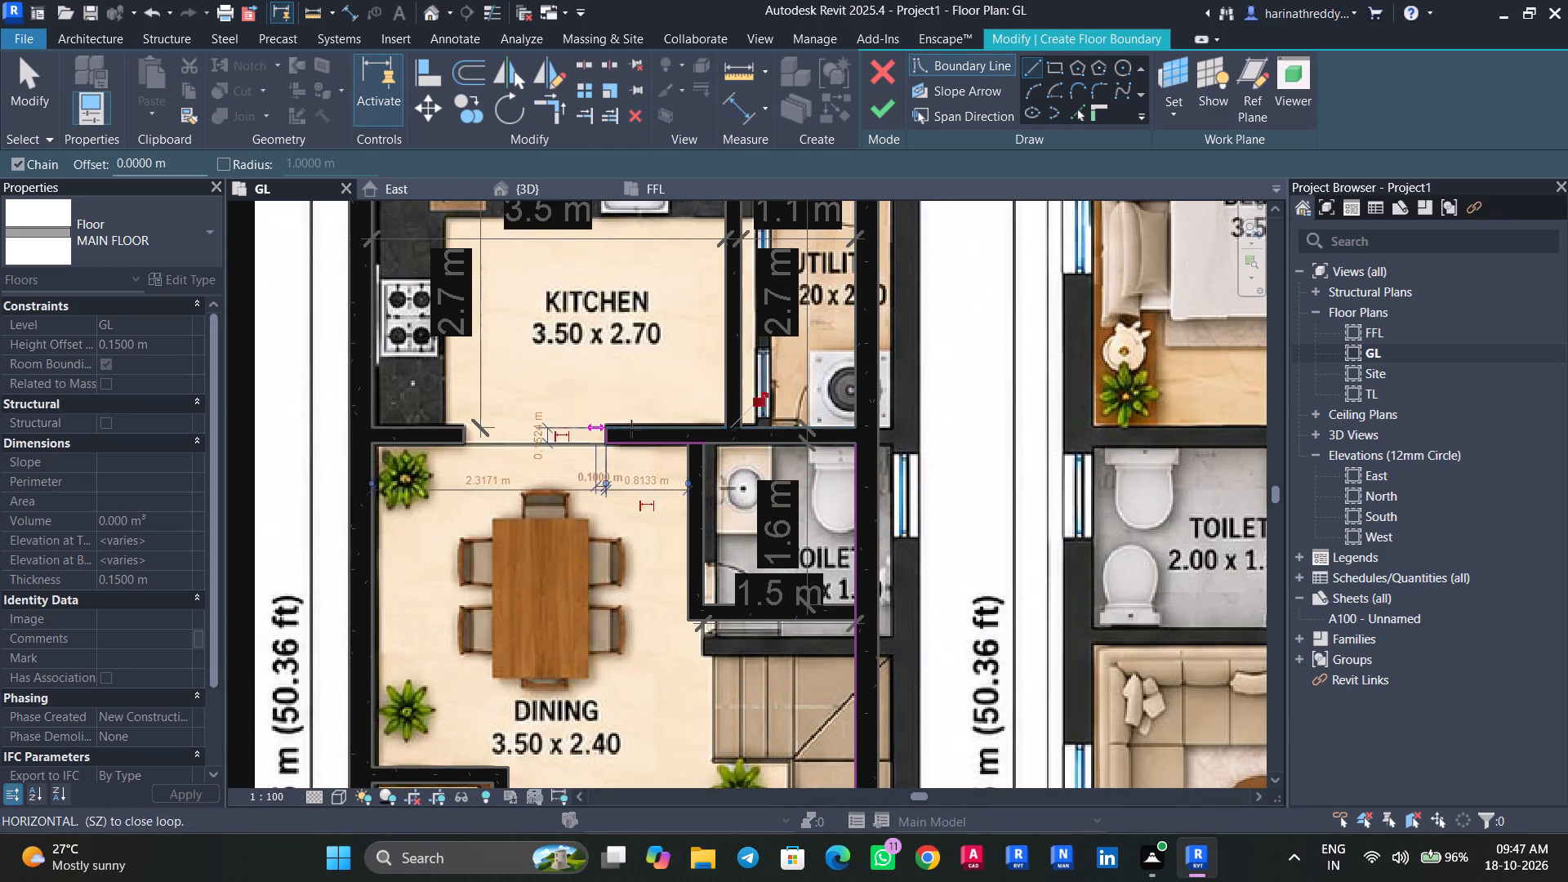
click(724, 423)
scroll(717, 323, down, 1)
middle_drag(717, 323, 748, 491)
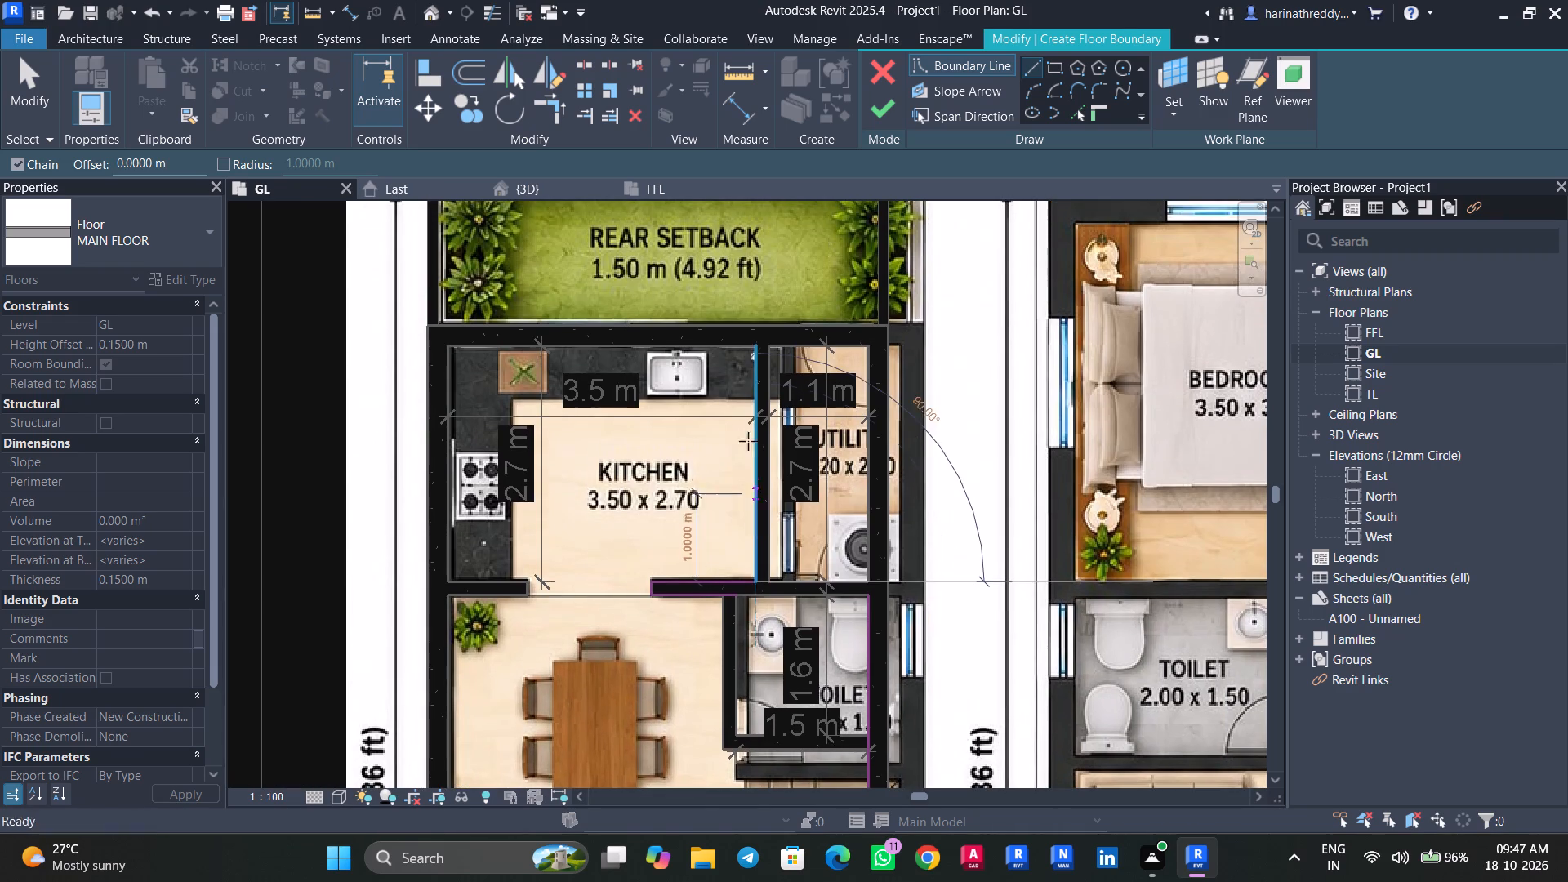
click(752, 345)
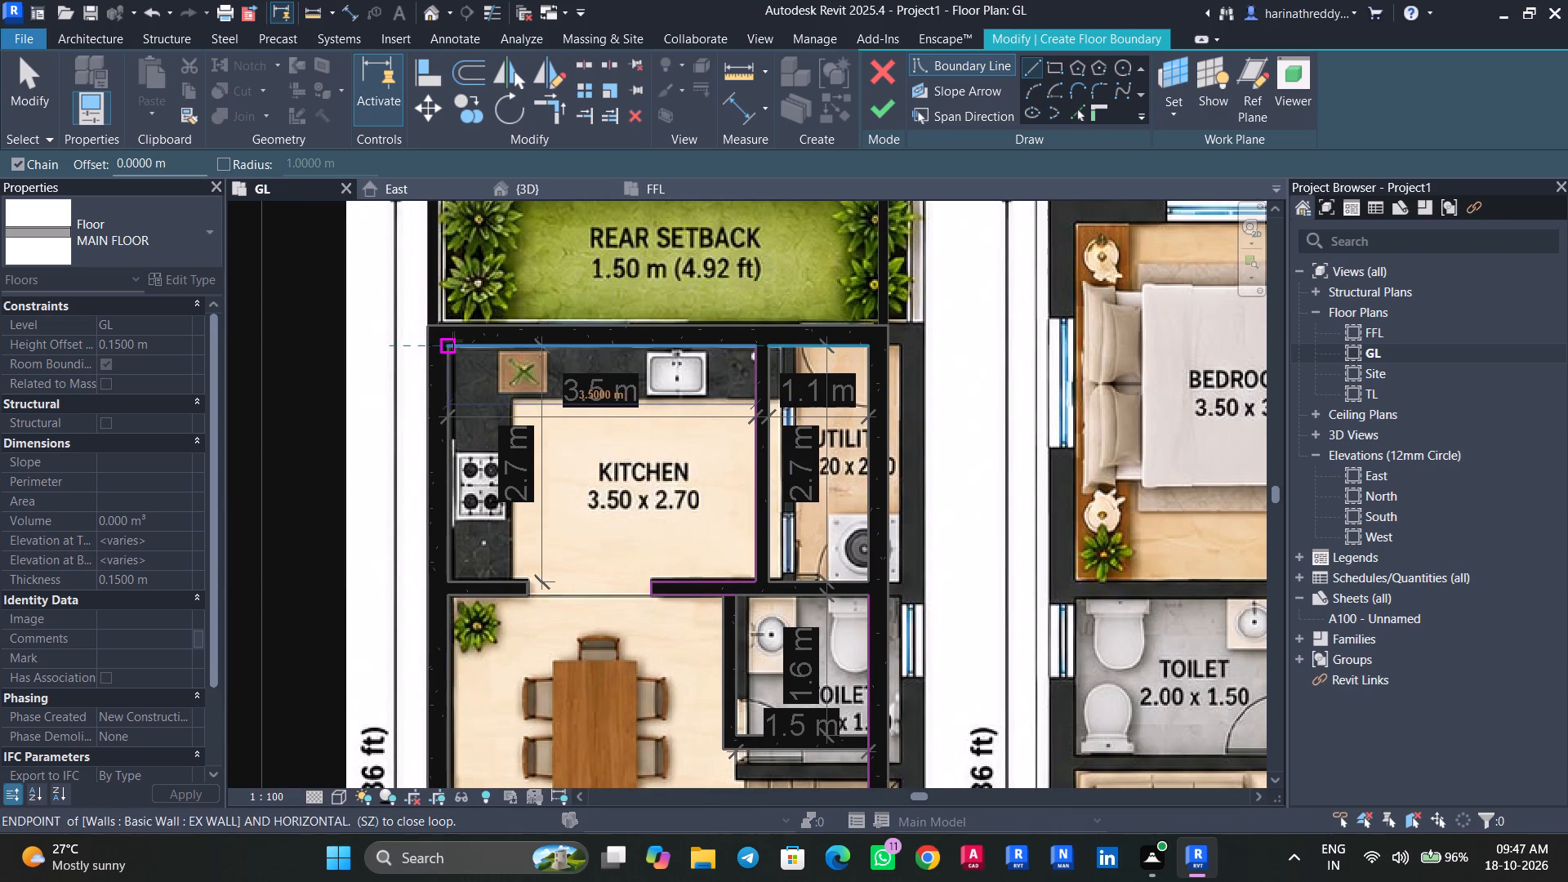
click(453, 341)
click(452, 578)
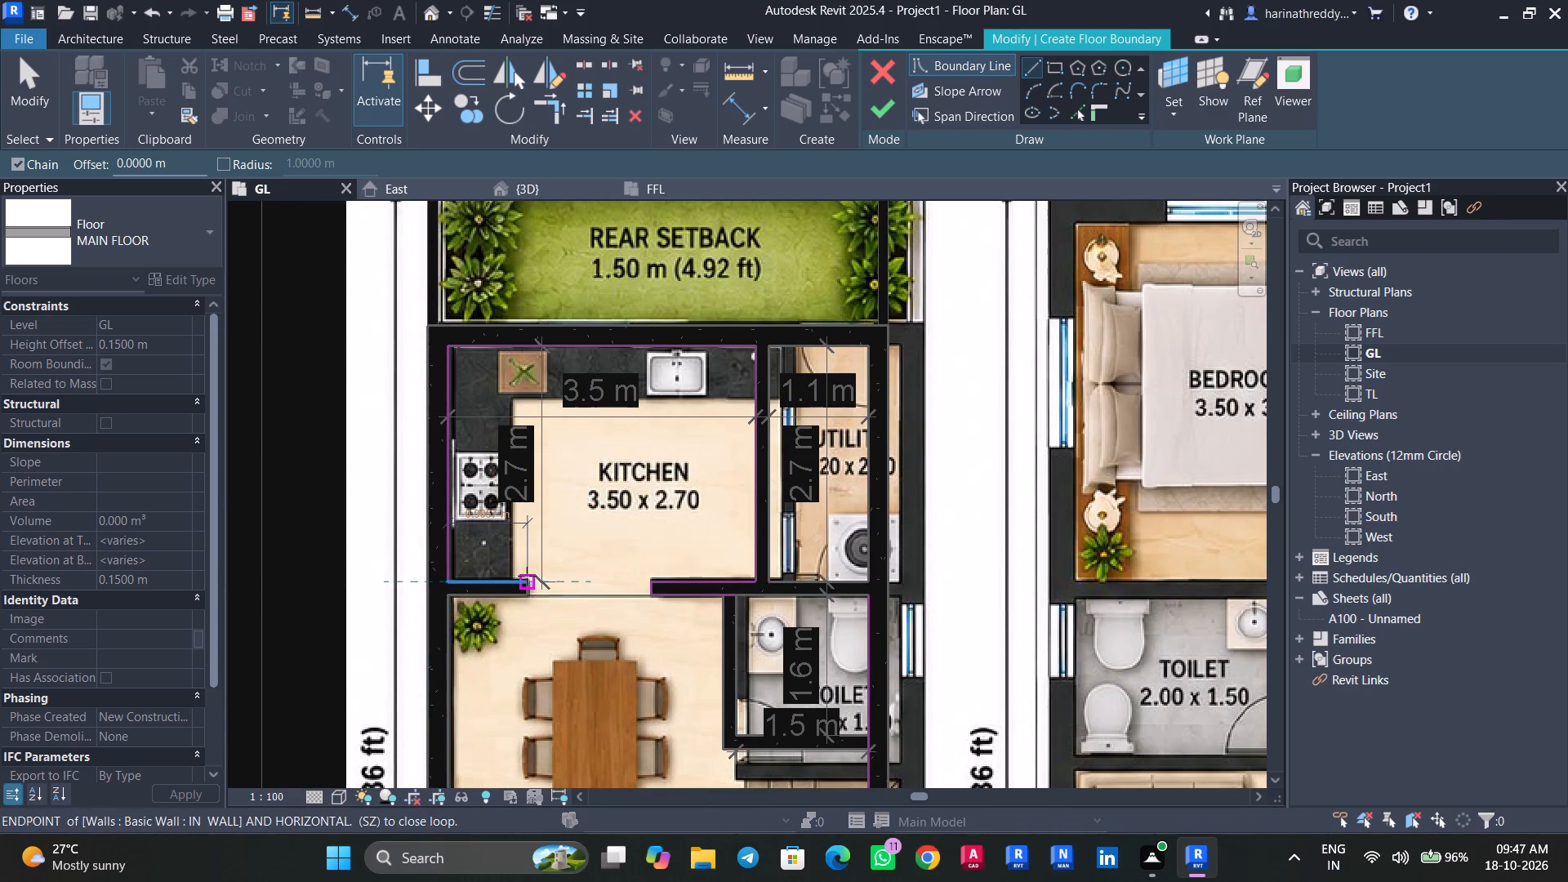
click(527, 576)
click(528, 600)
click(443, 595)
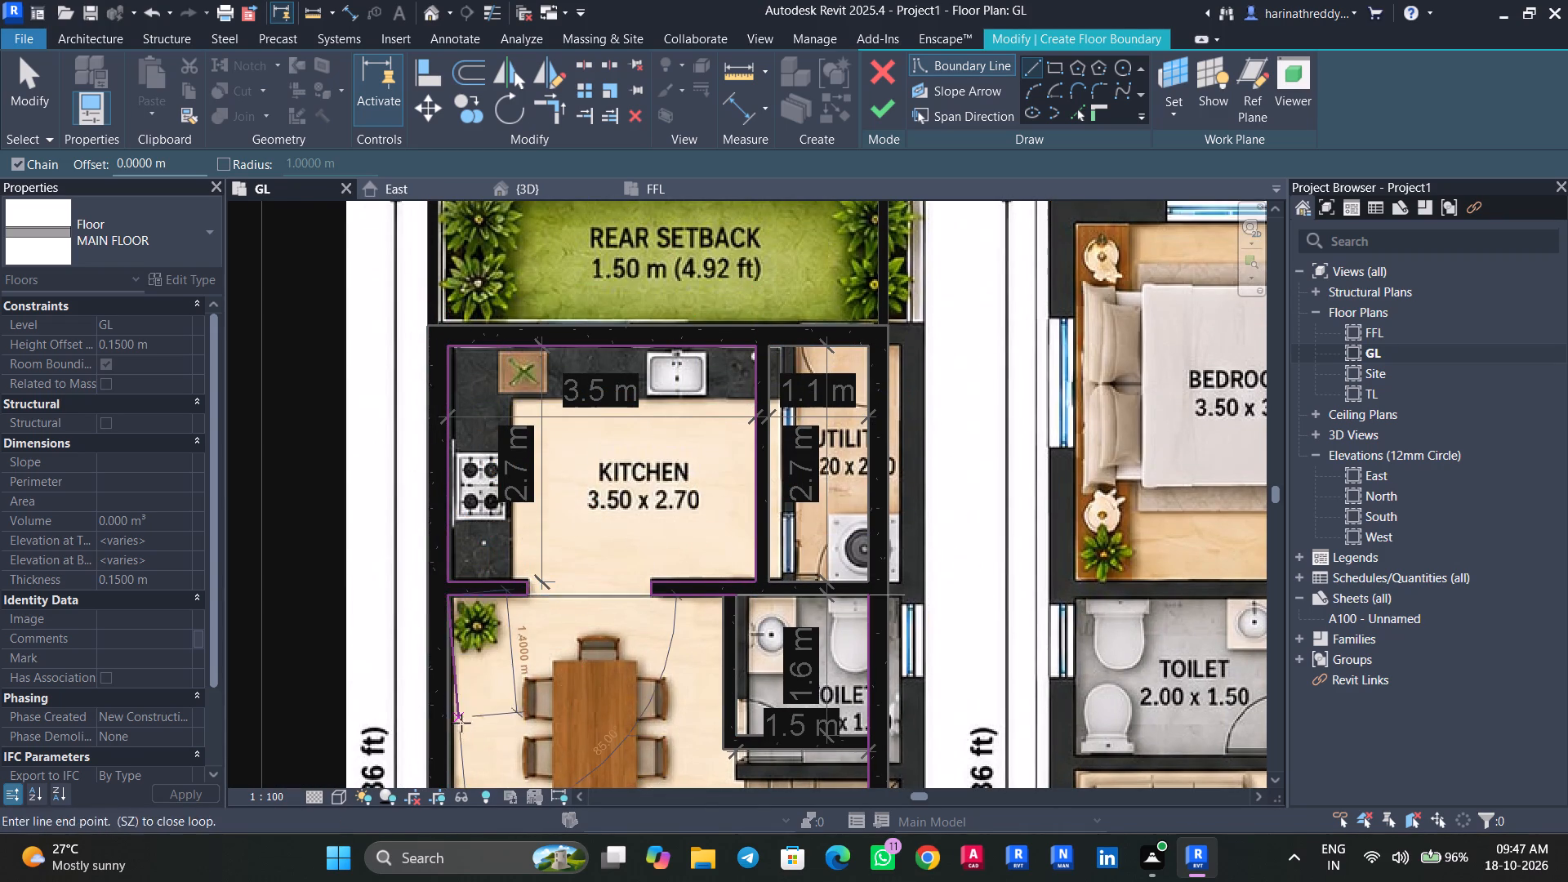
Draw the boundary line along the exterior wall from the dining room corner past the pooja to the living room's starting corner.
middle_drag(465, 725, 439, 421)
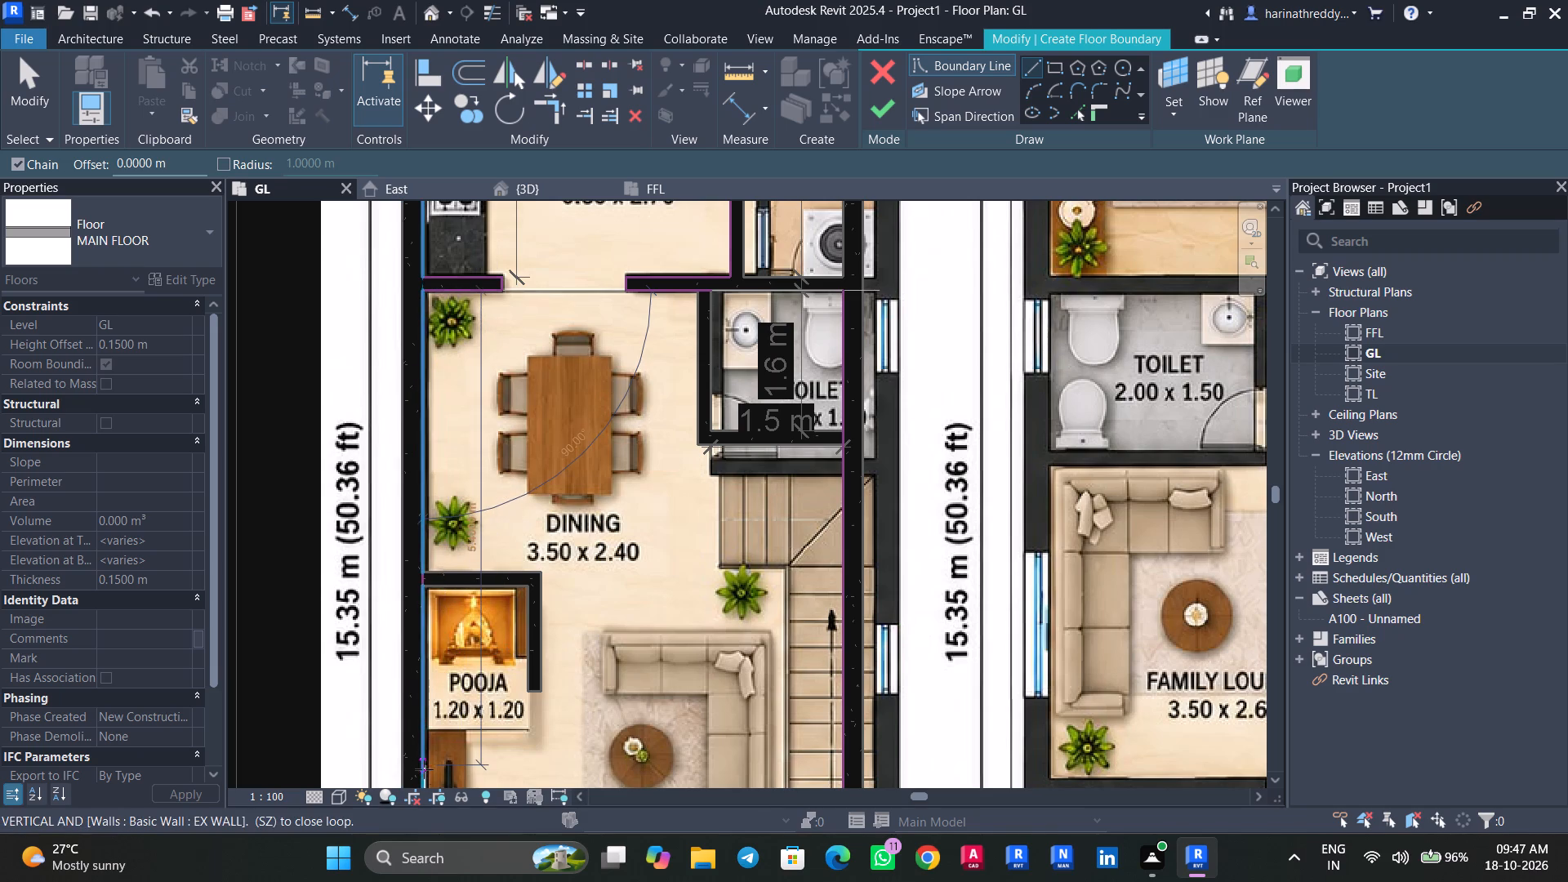
key(Escape)
key(Escape)
scroll(464, 321, up, 9)
middle_drag(444, 287, 535, 385)
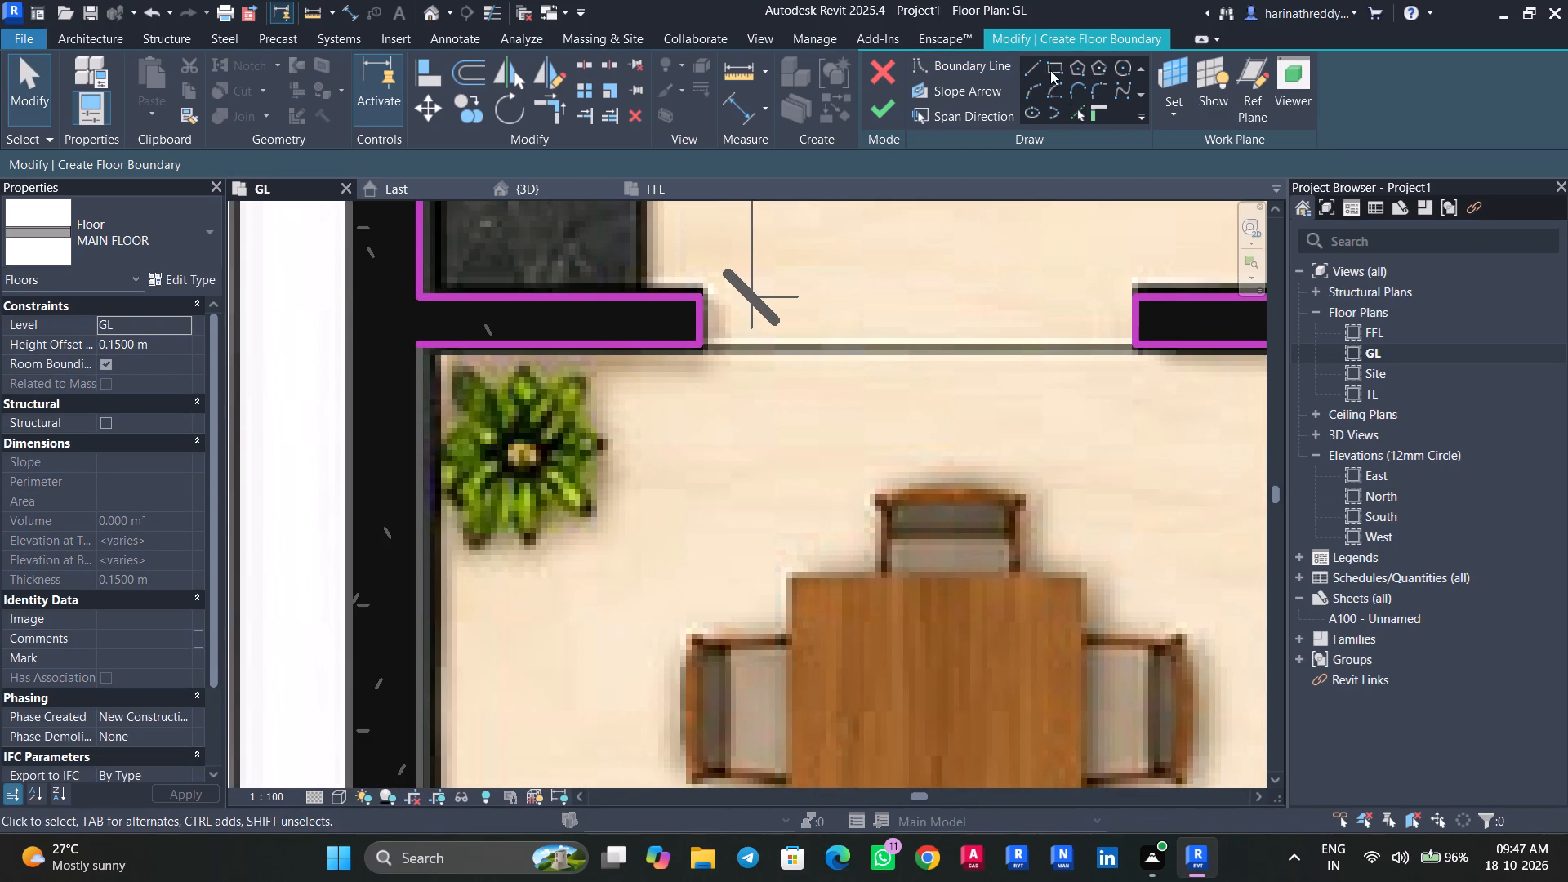
click(1034, 66)
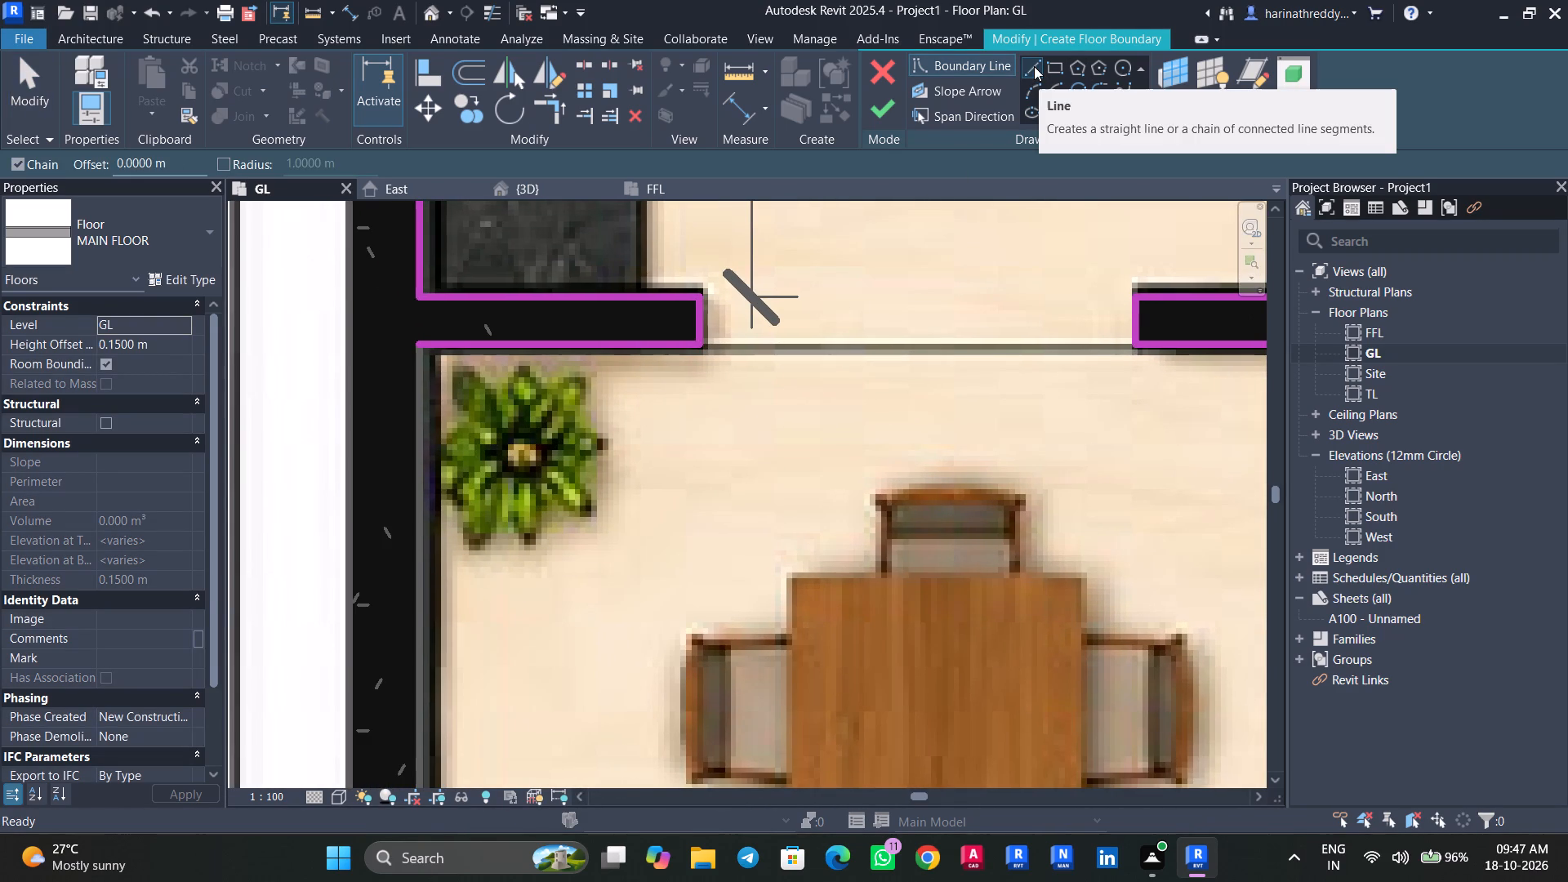
click(424, 347)
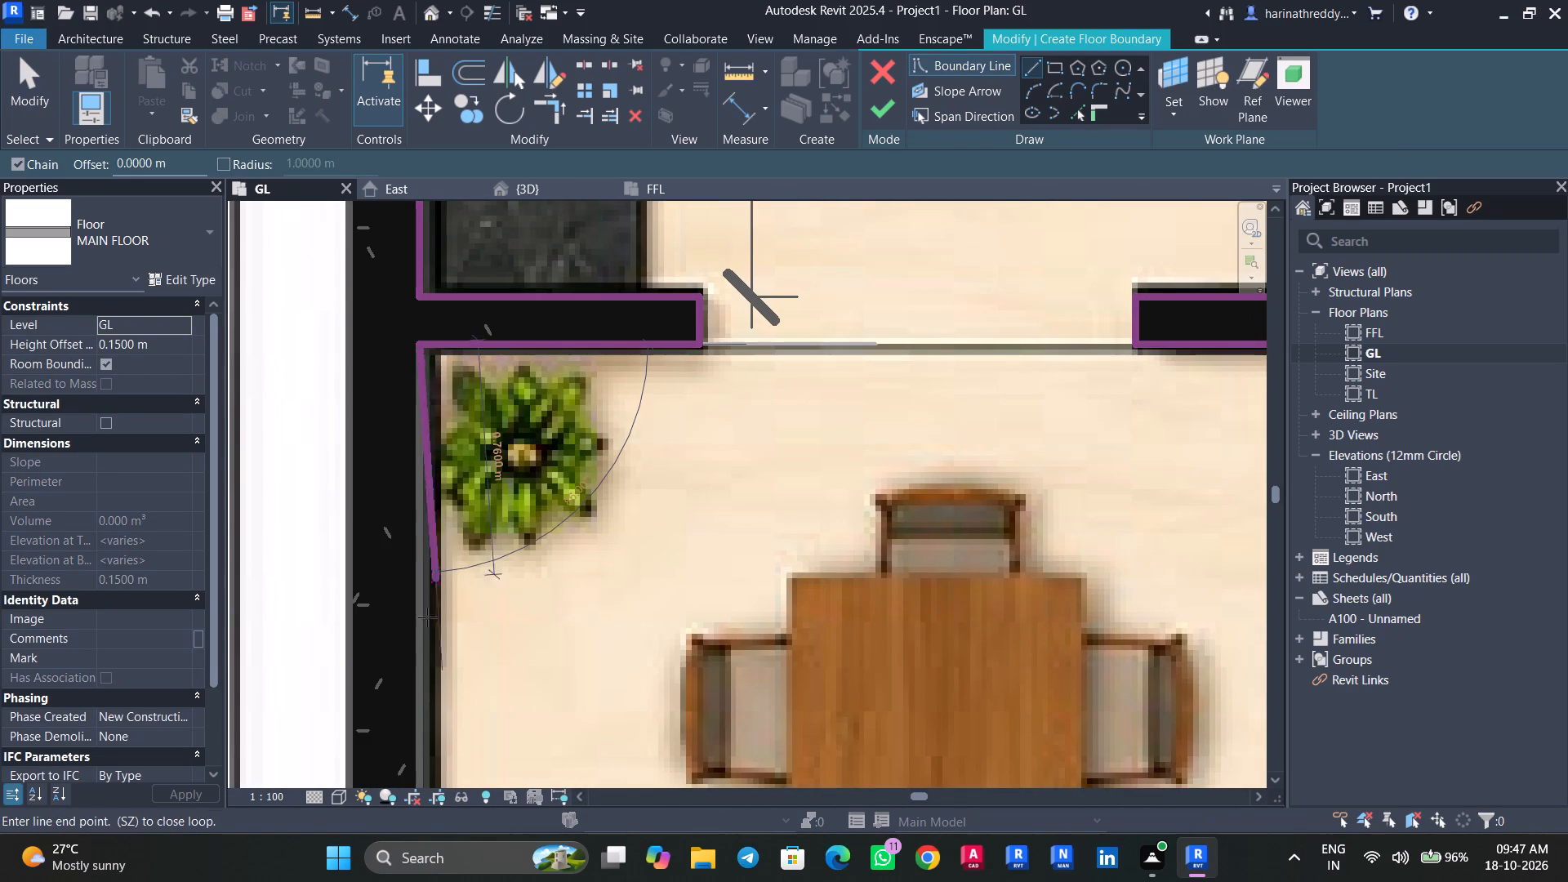
scroll(424, 623, down, 8)
middle_drag(423, 623, 411, 431)
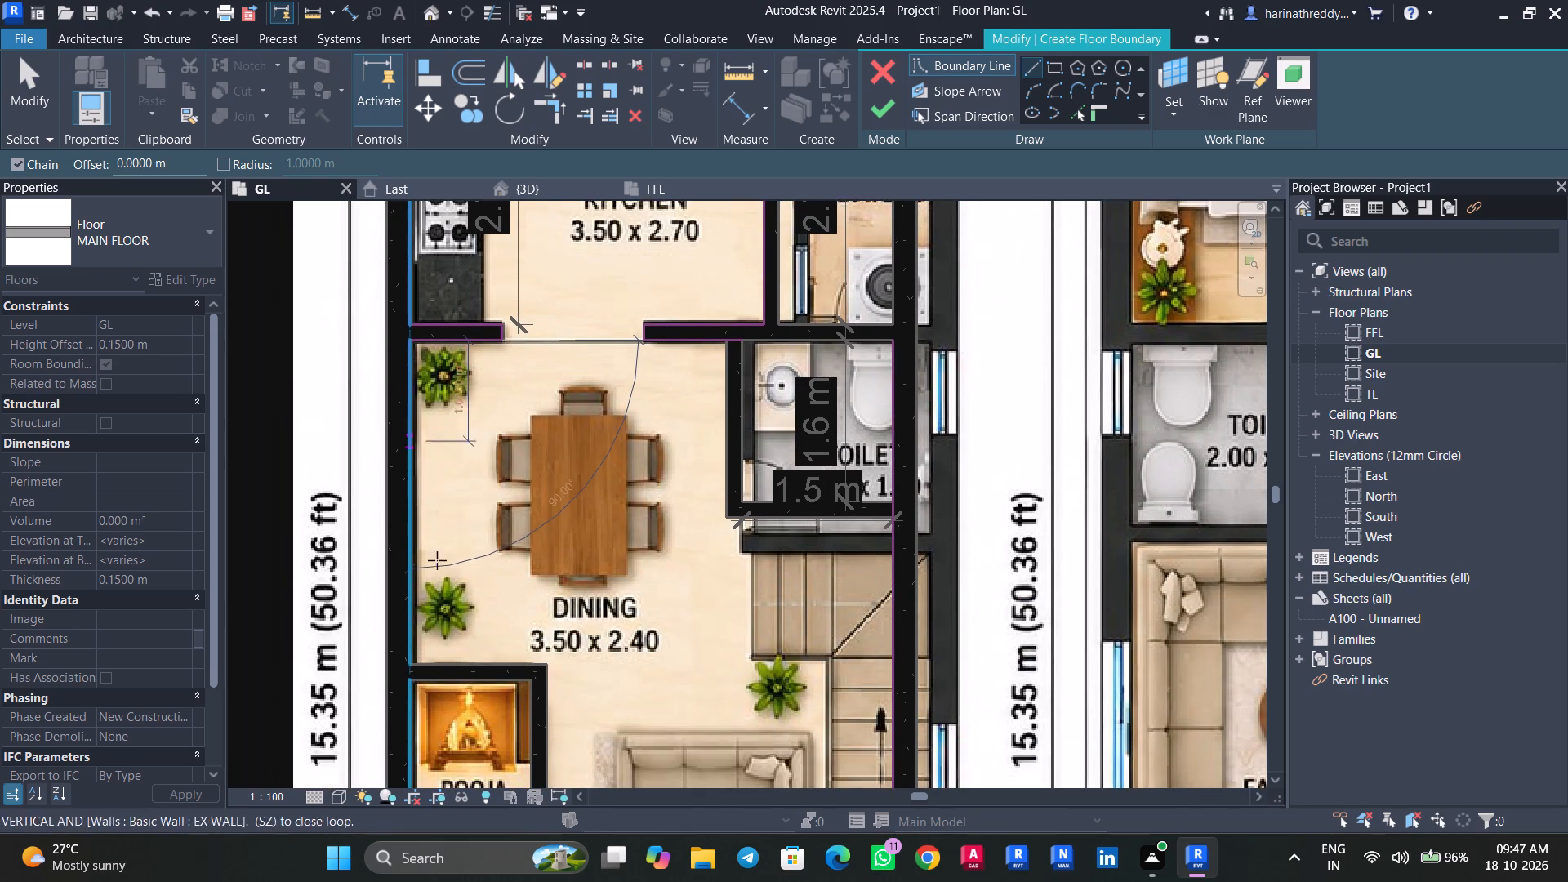
middle_drag(411, 705, 416, 413)
middle_drag(419, 666, 415, 392)
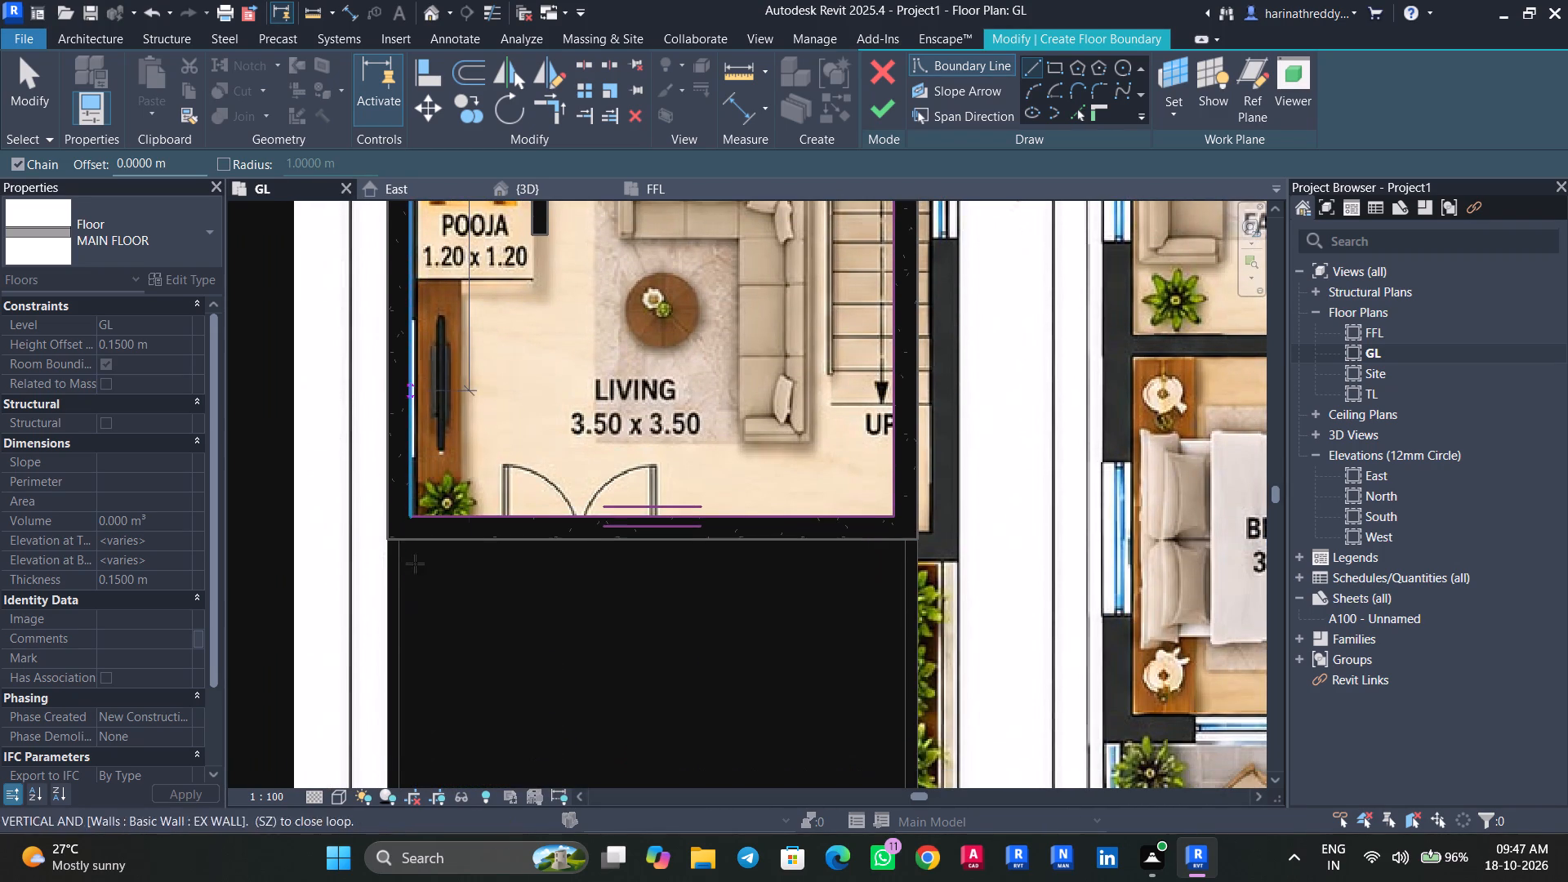
click(406, 521)
key(Escape)
key(Escape)
Trim the boundary lines into a corner where the toilet's kitchen-side wall meets the exterior wall, and finish the MAIN FLOOR sketch.
middle_drag(560, 432, 575, 518)
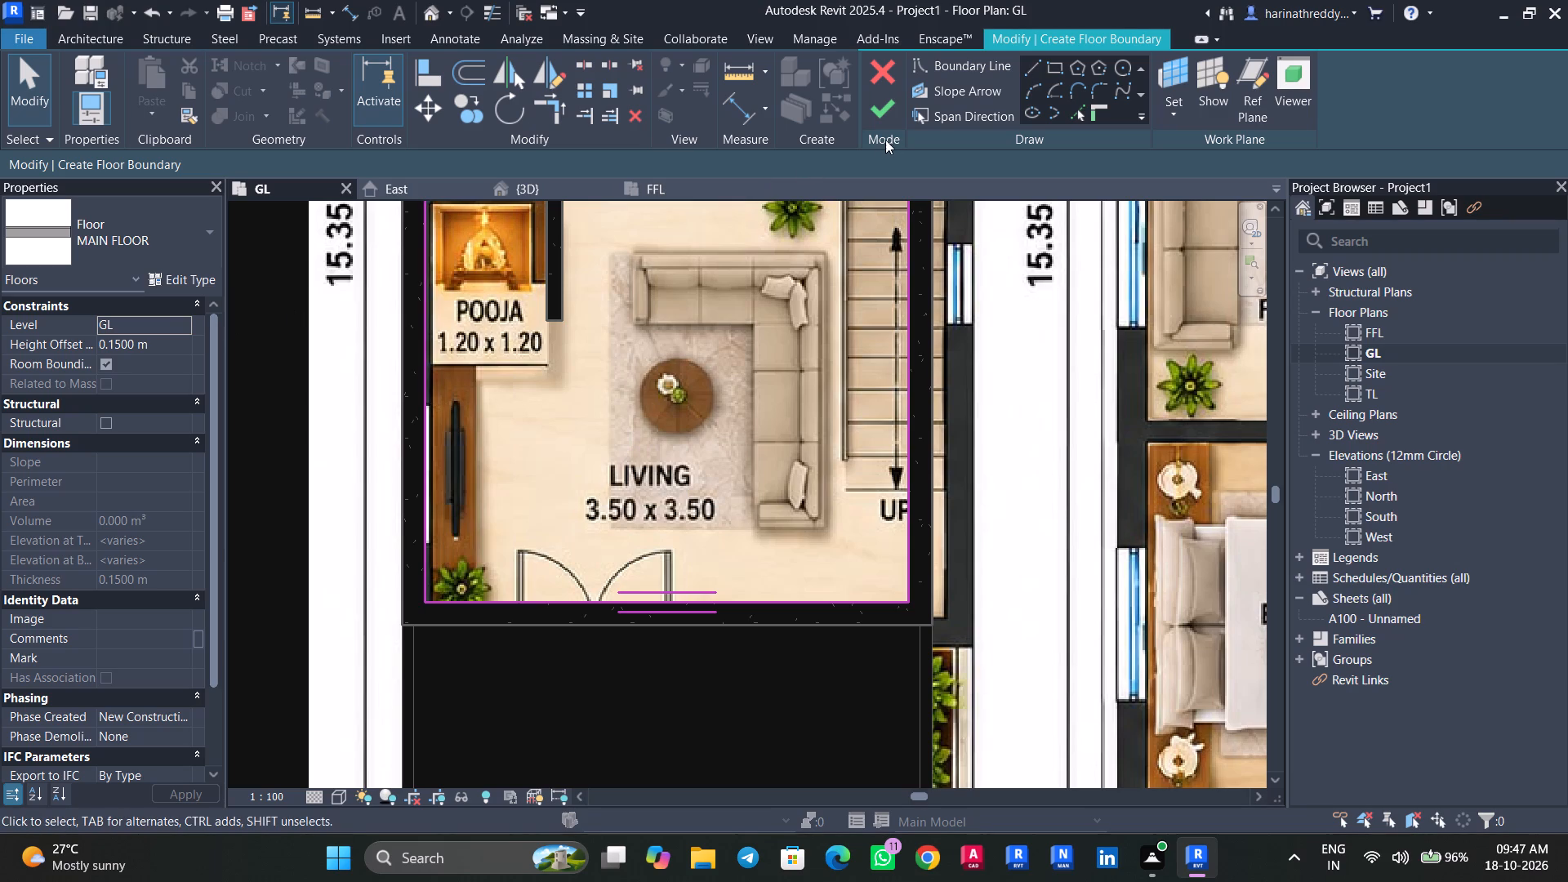
click(876, 117)
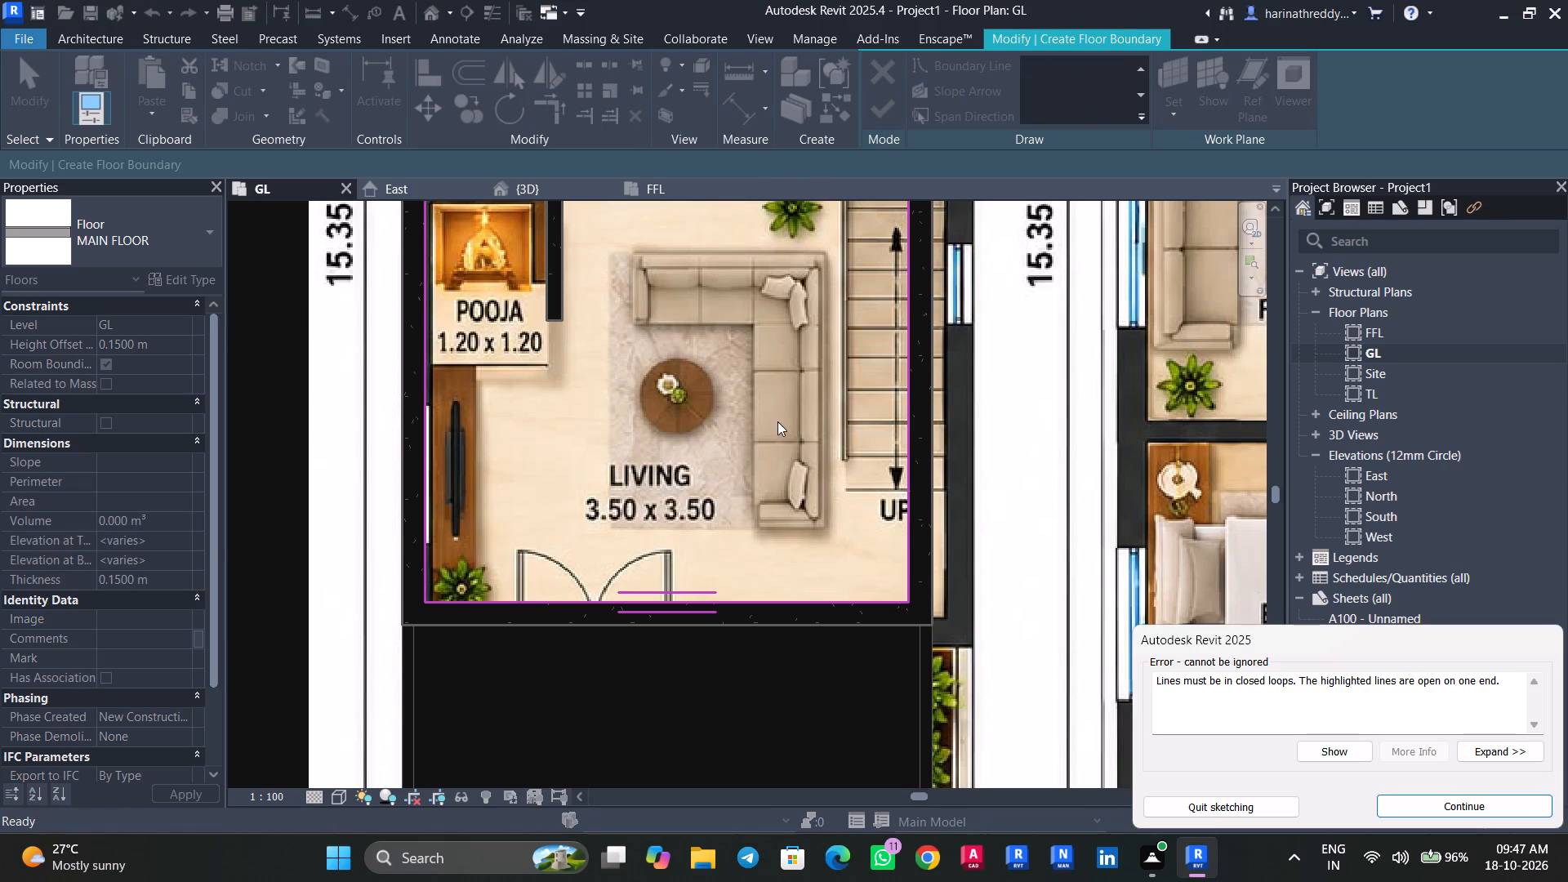
click(1449, 791)
click(1427, 807)
middle_drag(379, 404, 392, 700)
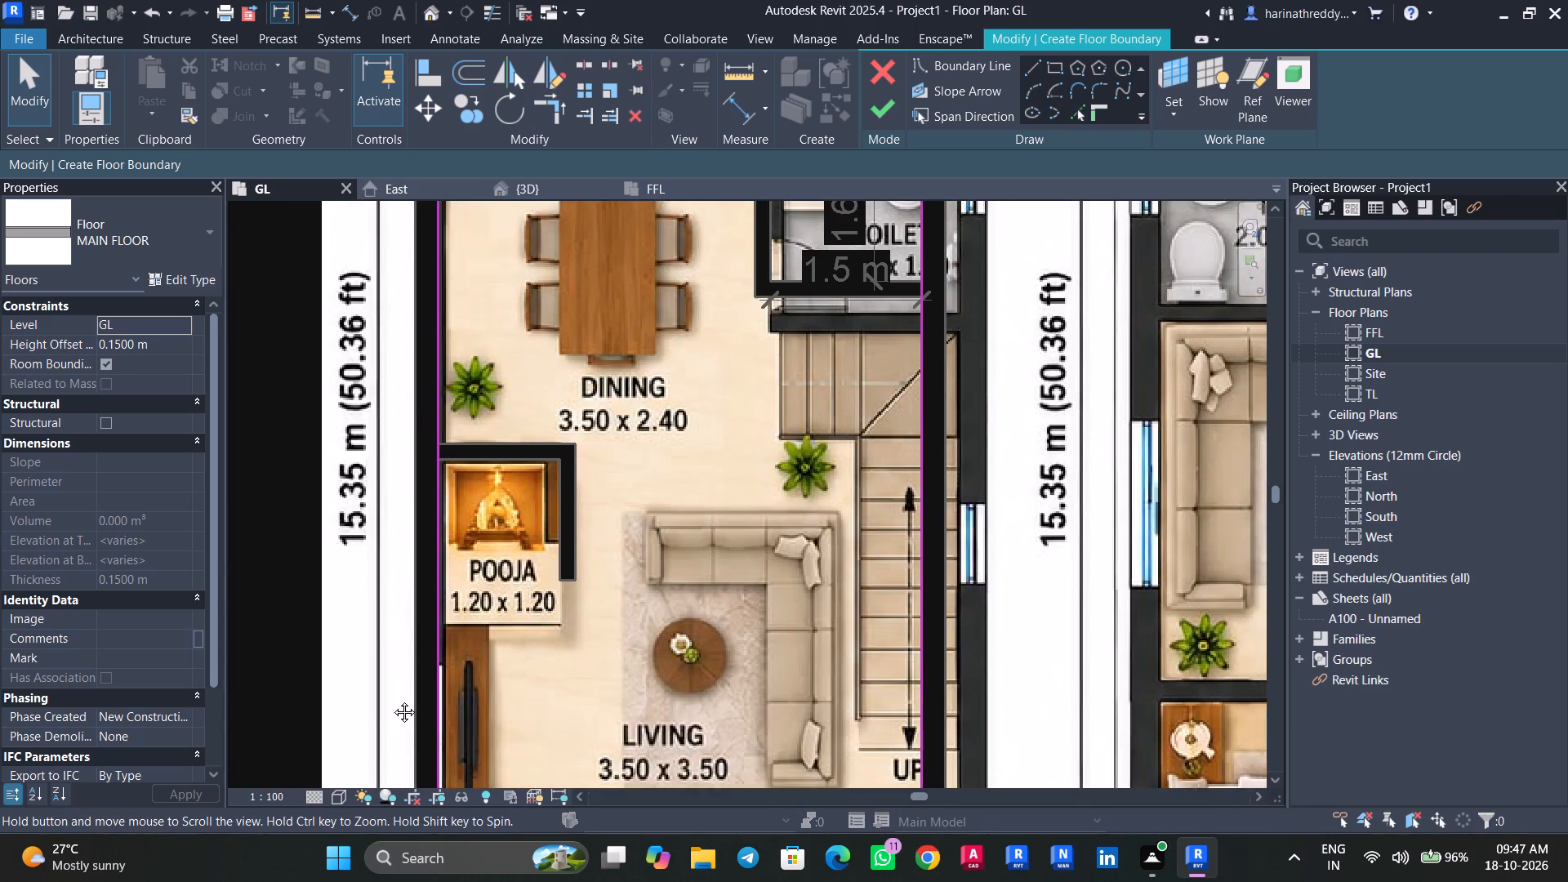
middle_drag(392, 700, 392, 705)
middle_drag(649, 437, 706, 710)
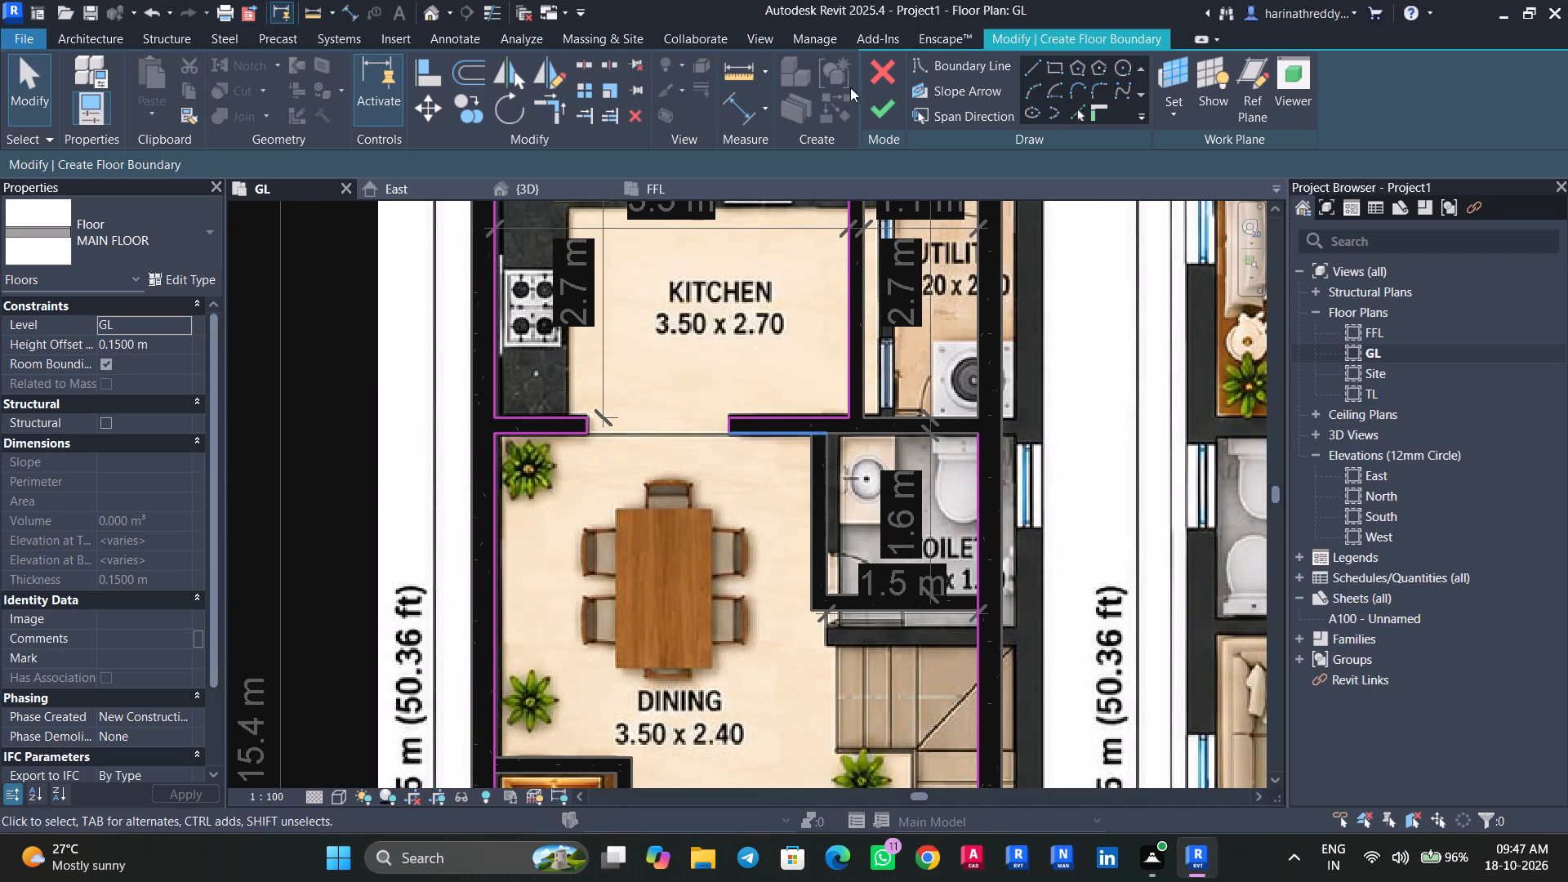
click(1023, 65)
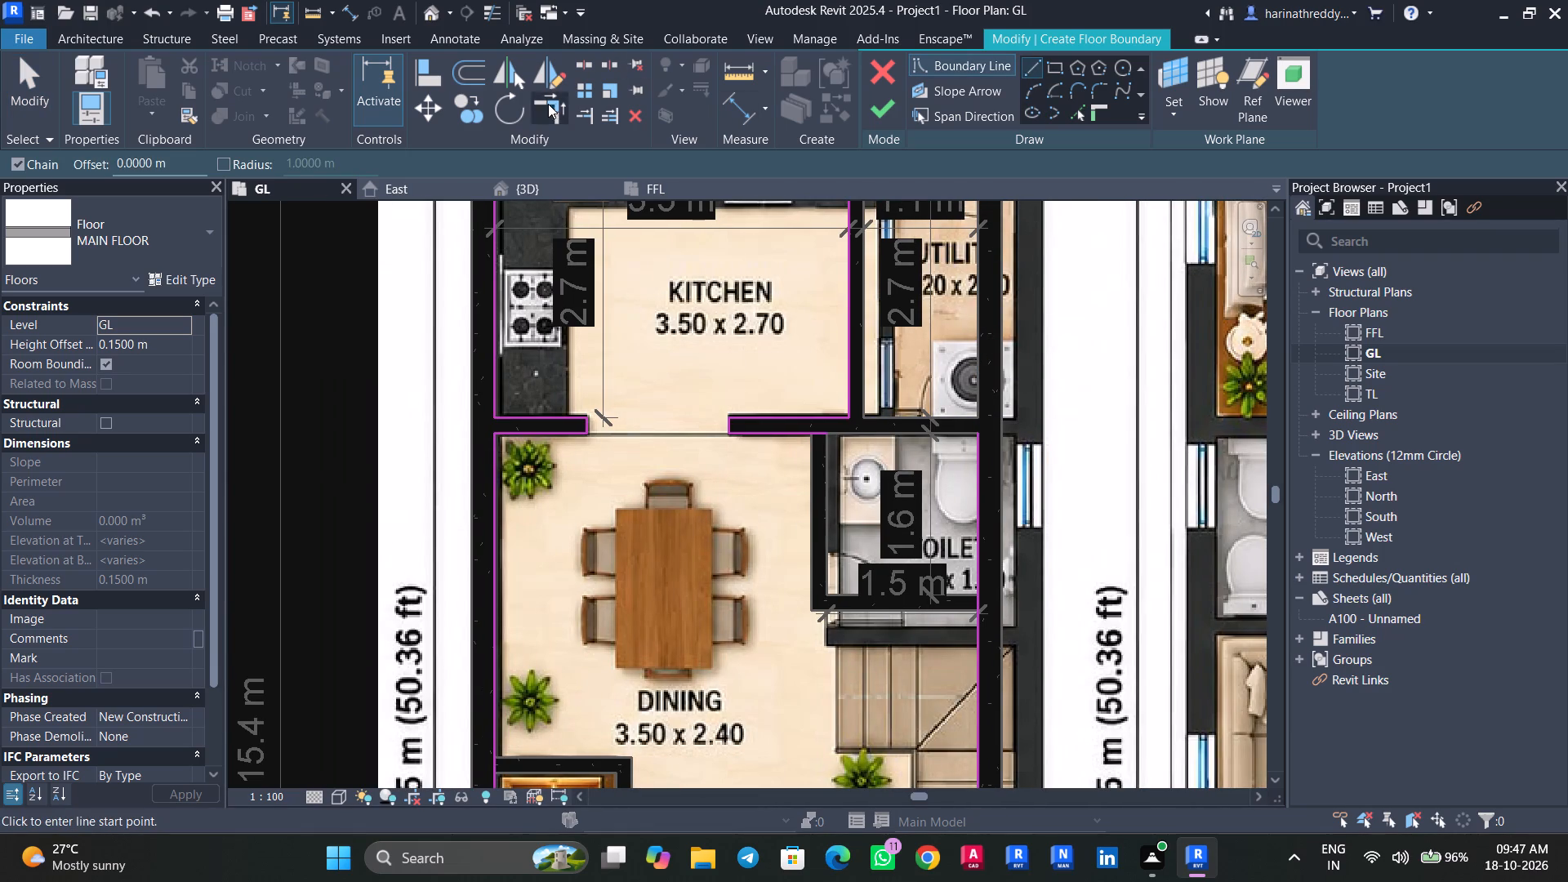
click(541, 103)
click(800, 438)
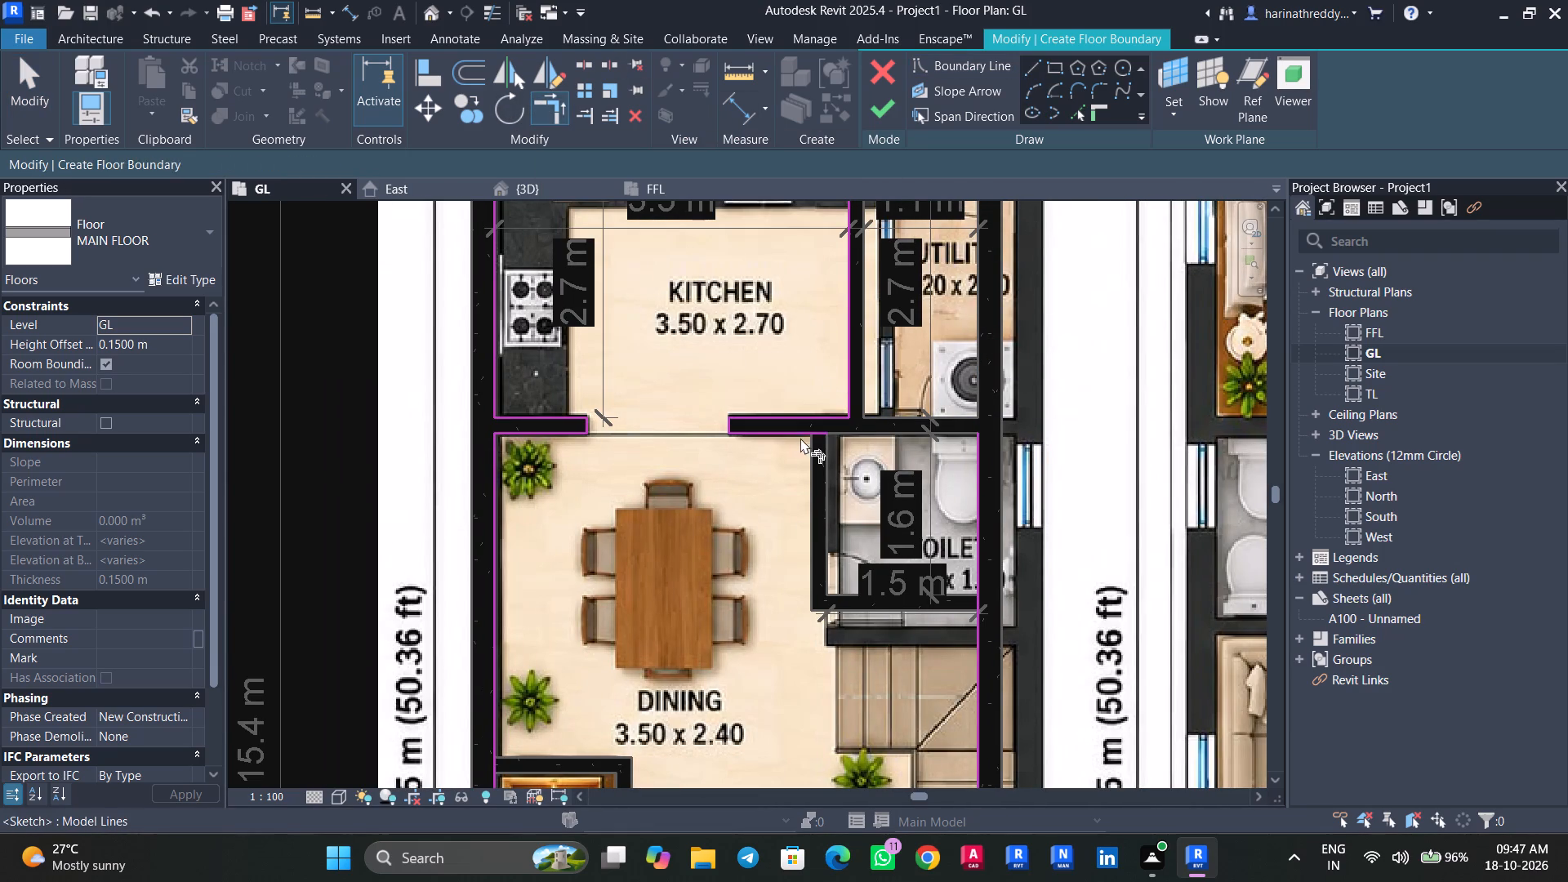
click(974, 472)
key(Escape)
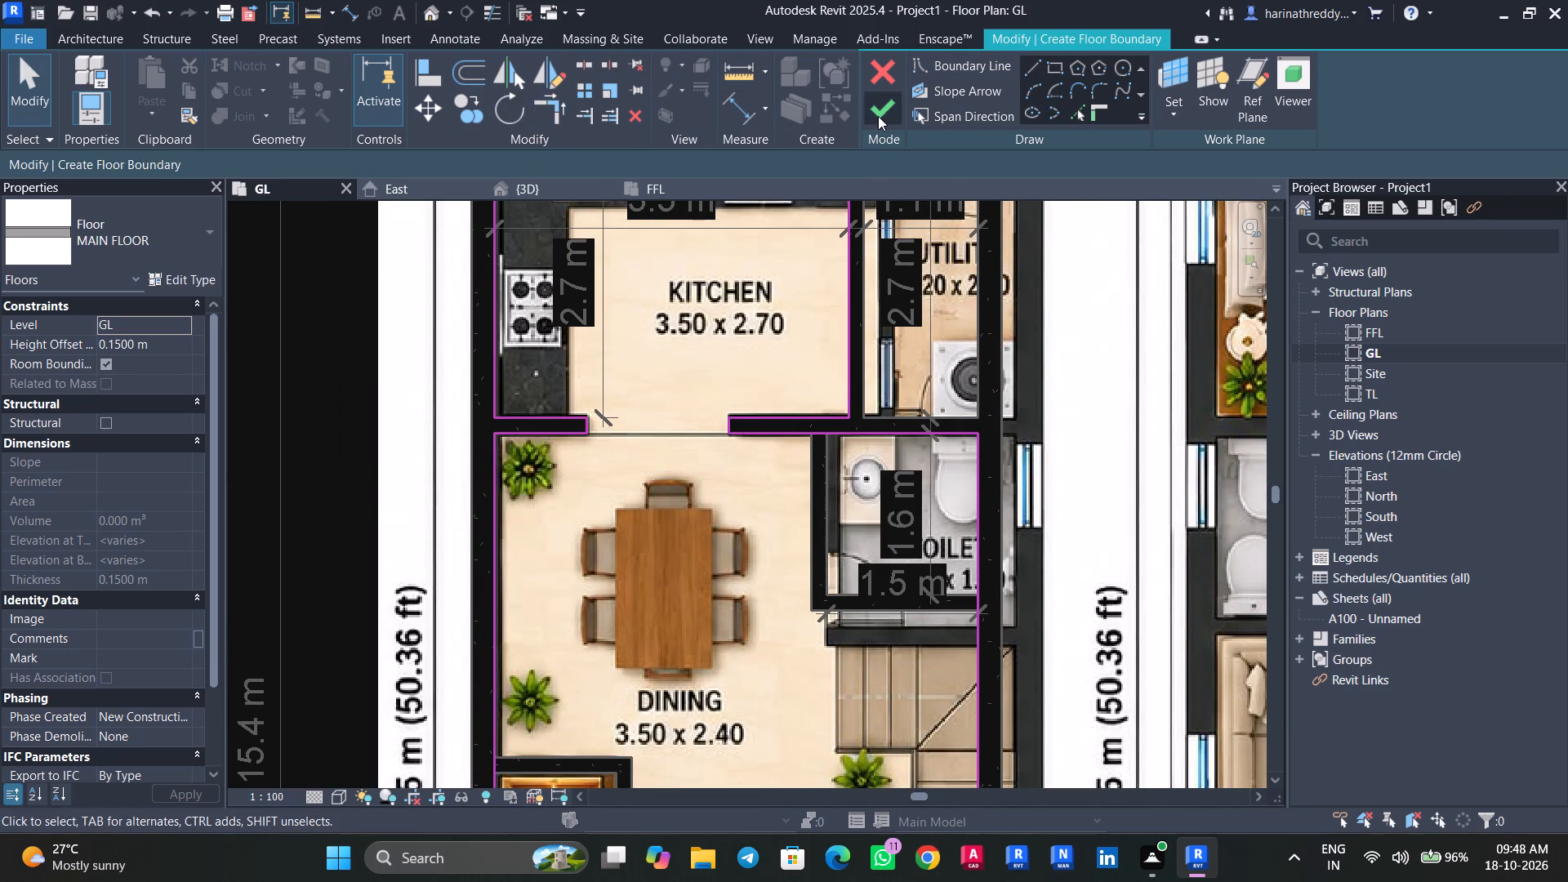
click(881, 113)
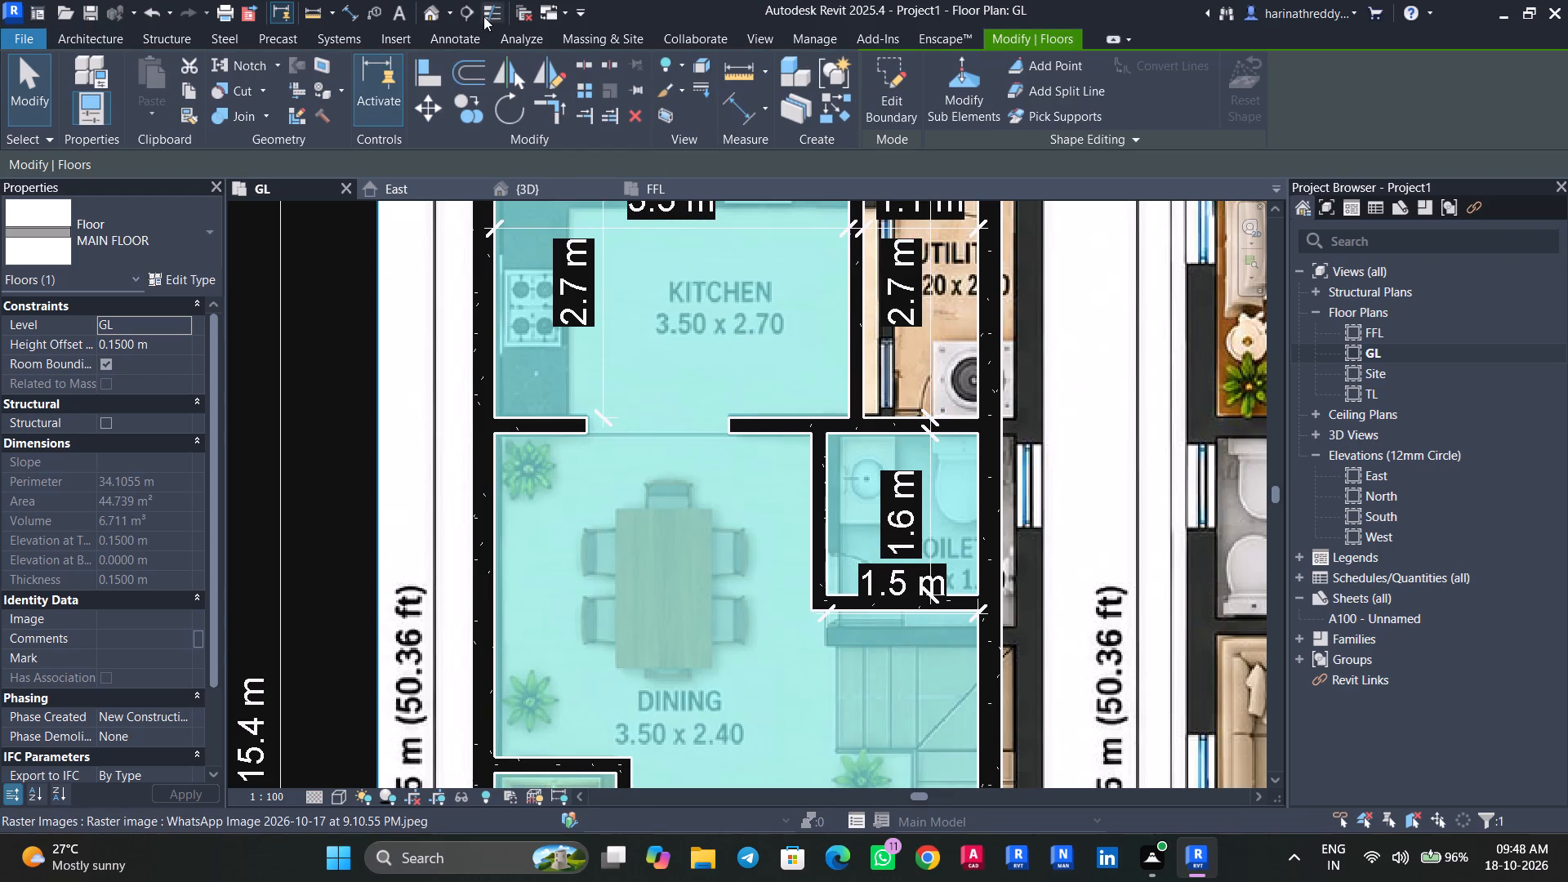
Examine the main floor inside the house walls in the 3D view.
click(433, 11)
scroll(870, 705, down, 3)
shift+middle_drag(777, 777, 1145, 833)
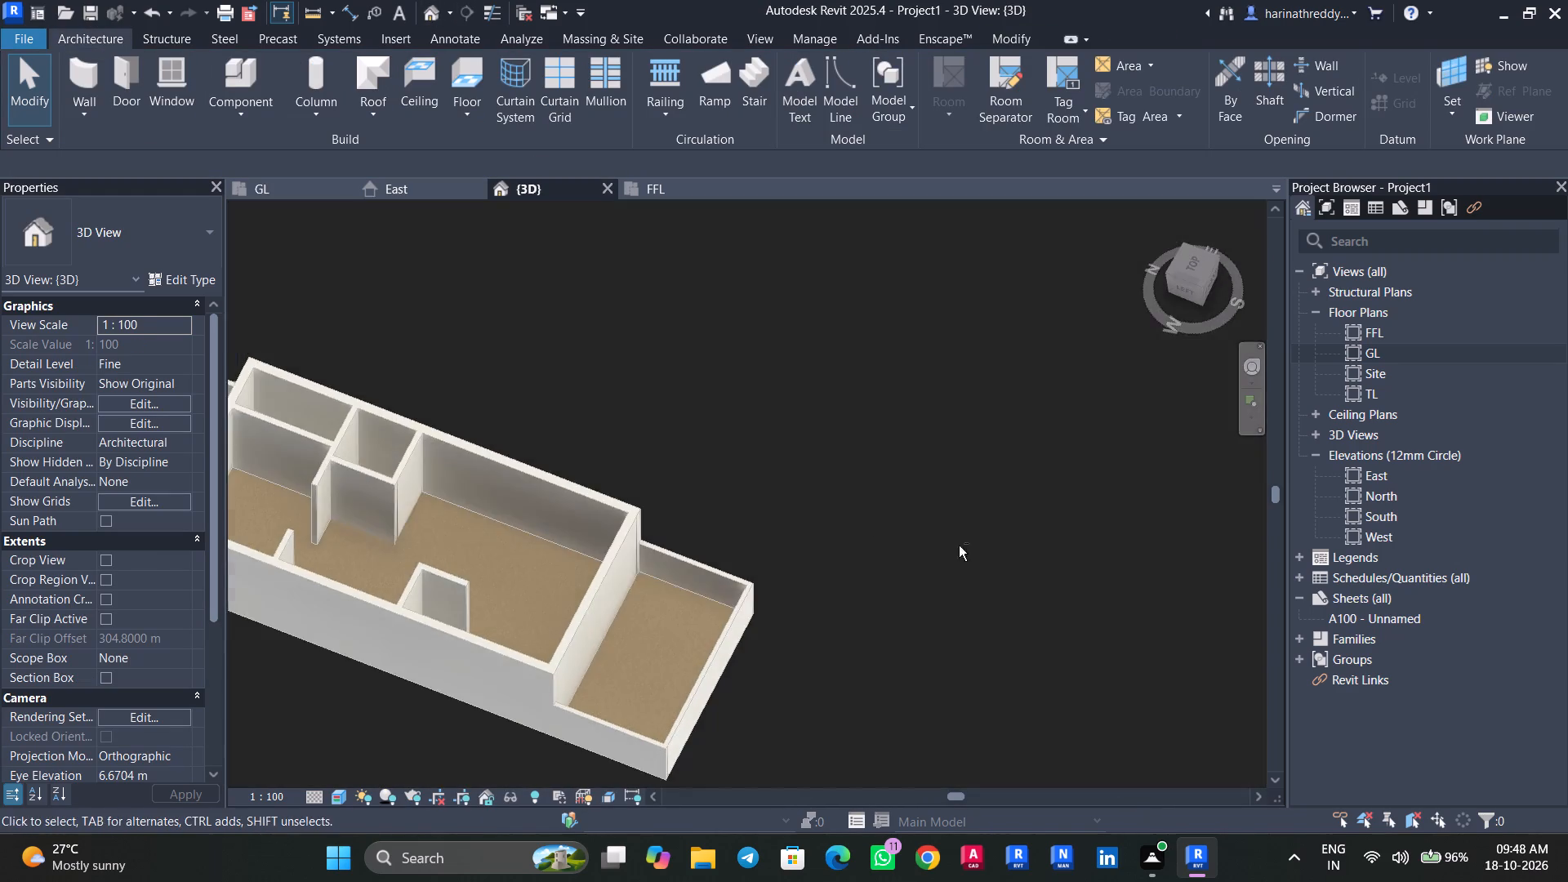
shift+middle_drag(862, 514, 836, 492)
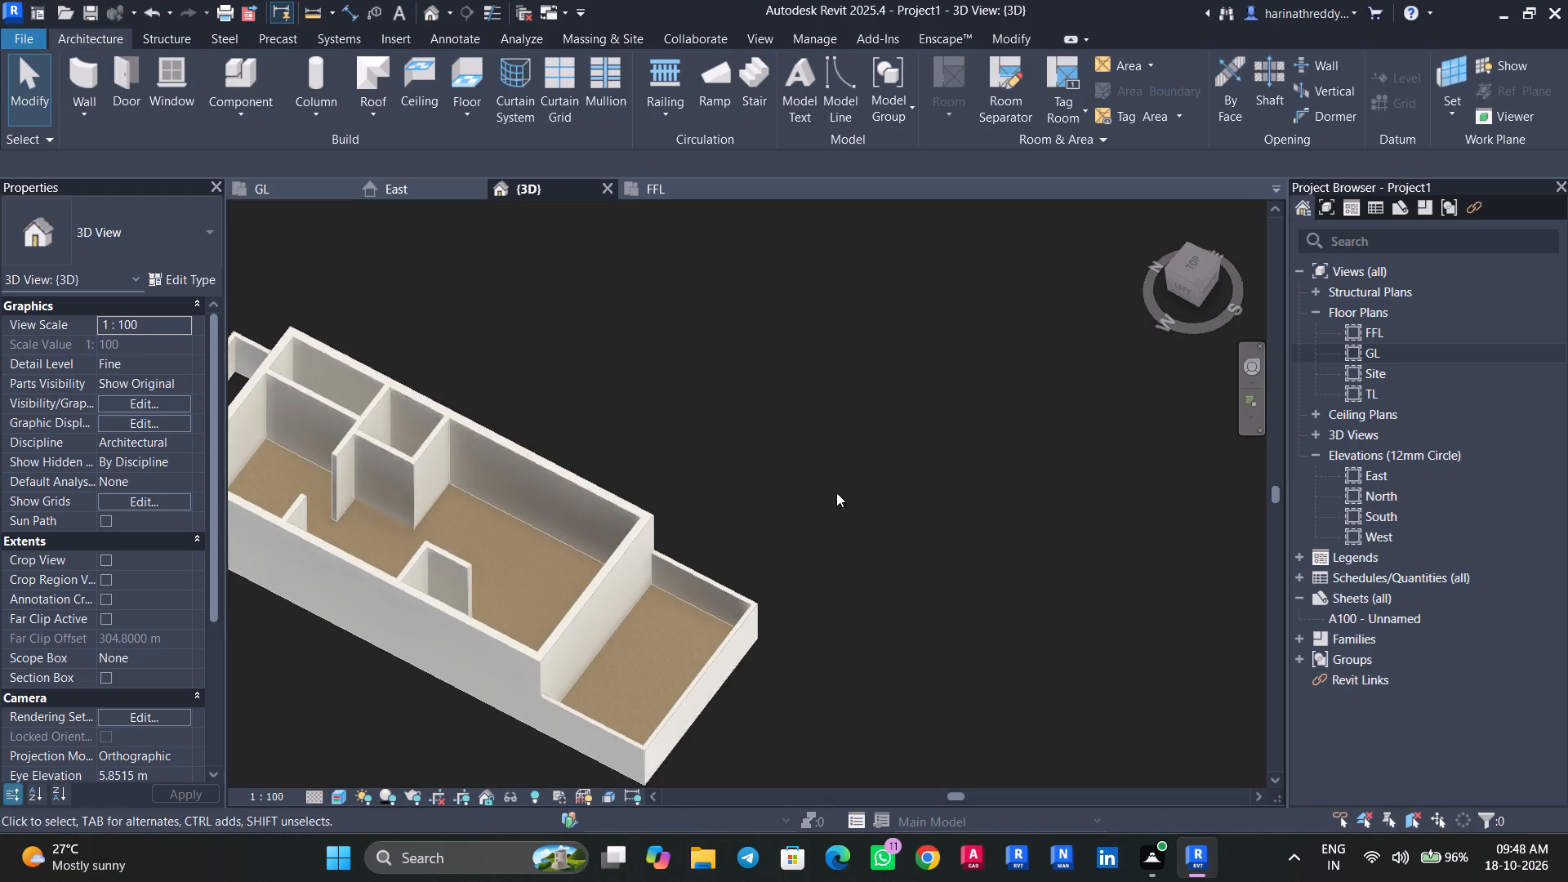
scroll(490, 489, up, 4)
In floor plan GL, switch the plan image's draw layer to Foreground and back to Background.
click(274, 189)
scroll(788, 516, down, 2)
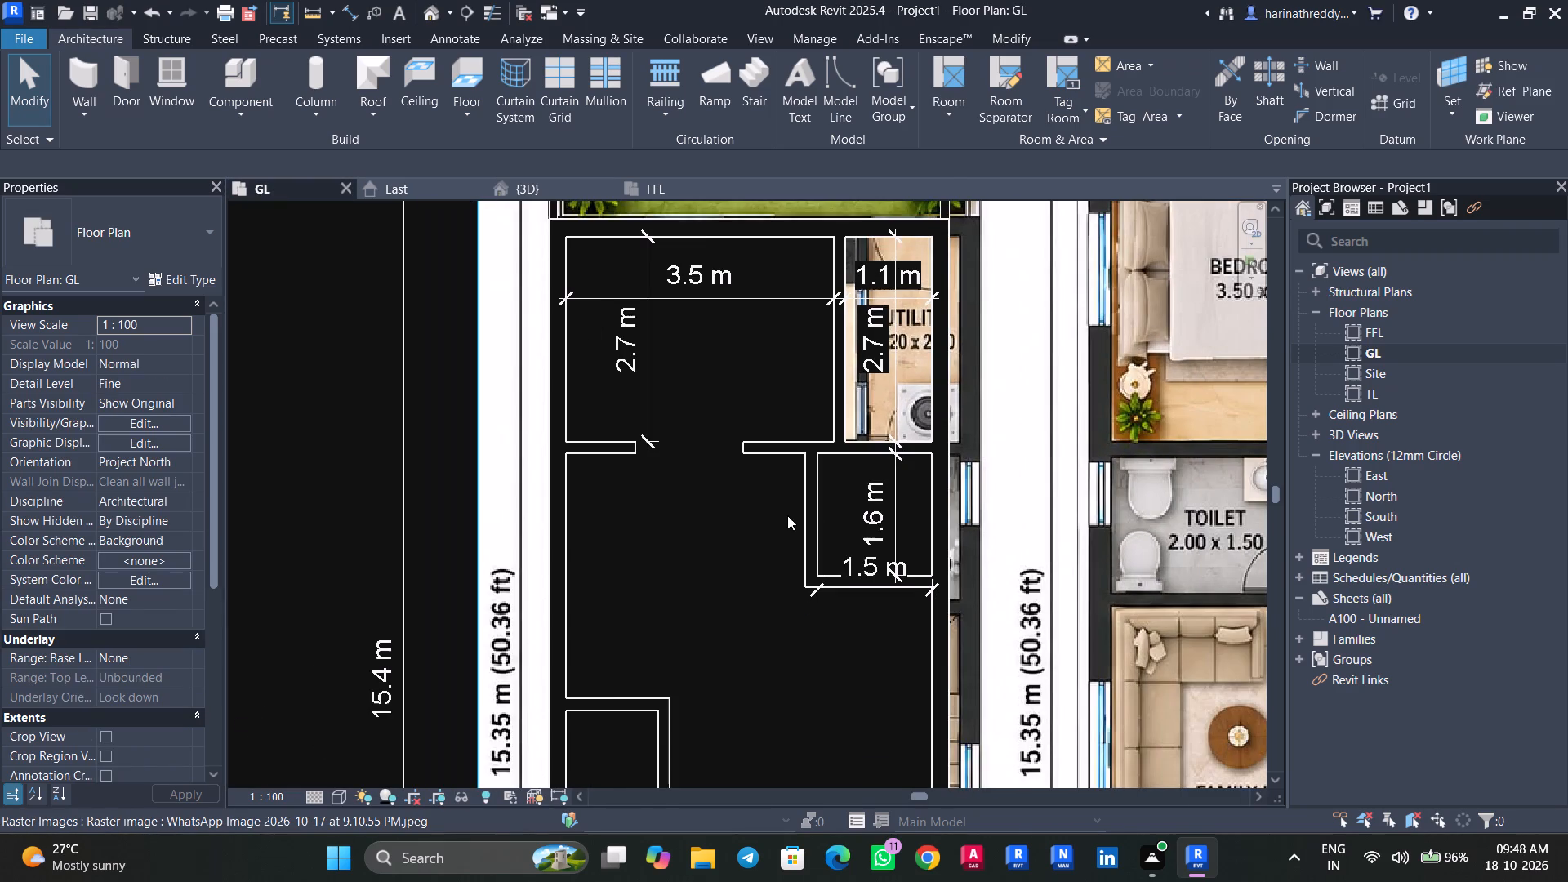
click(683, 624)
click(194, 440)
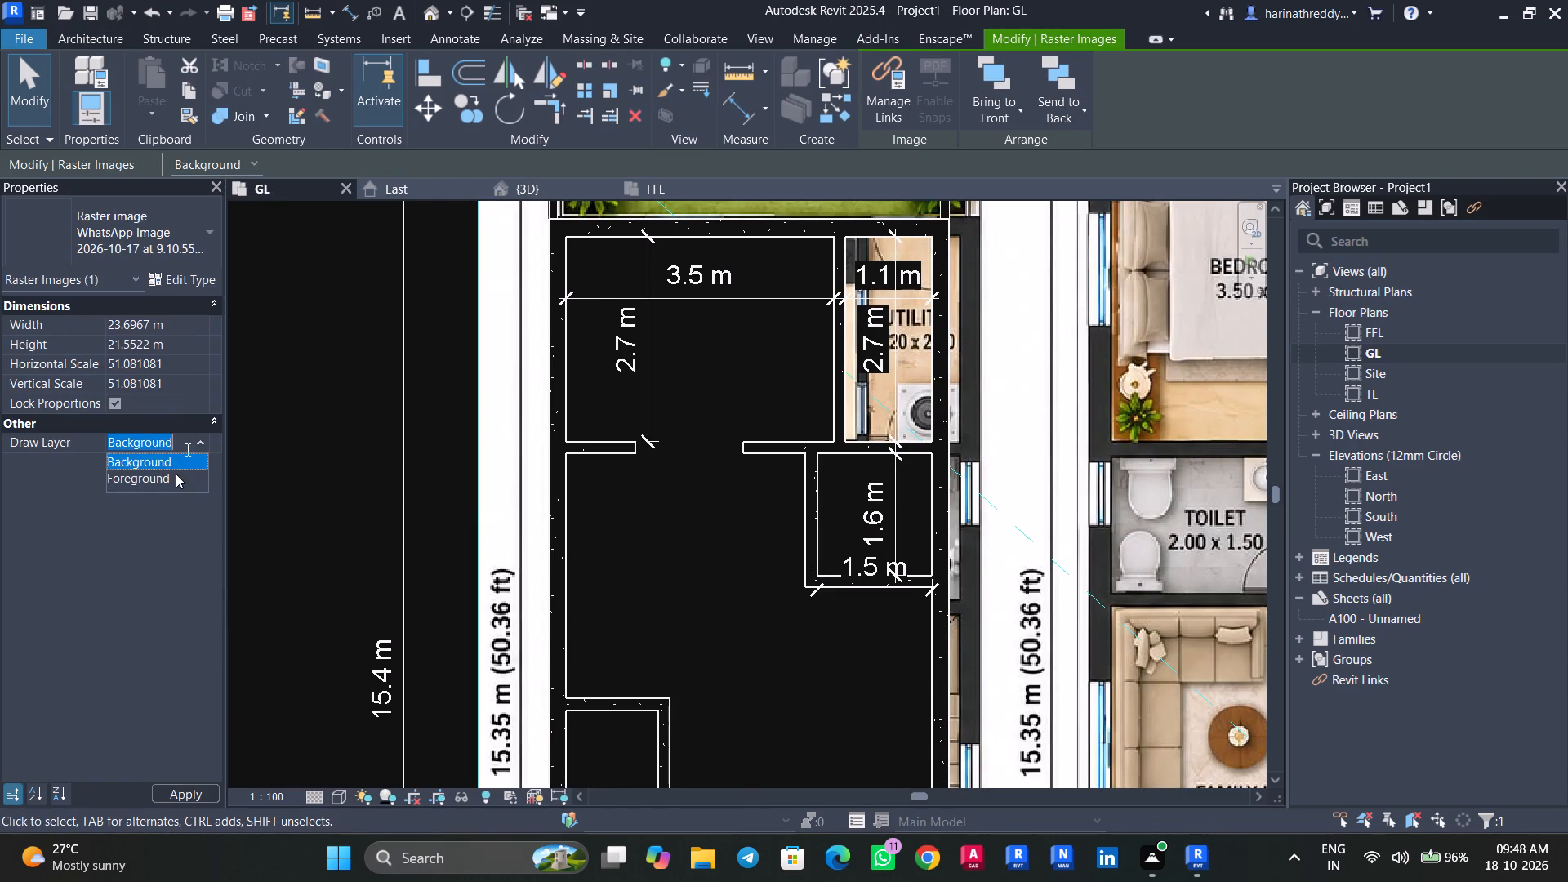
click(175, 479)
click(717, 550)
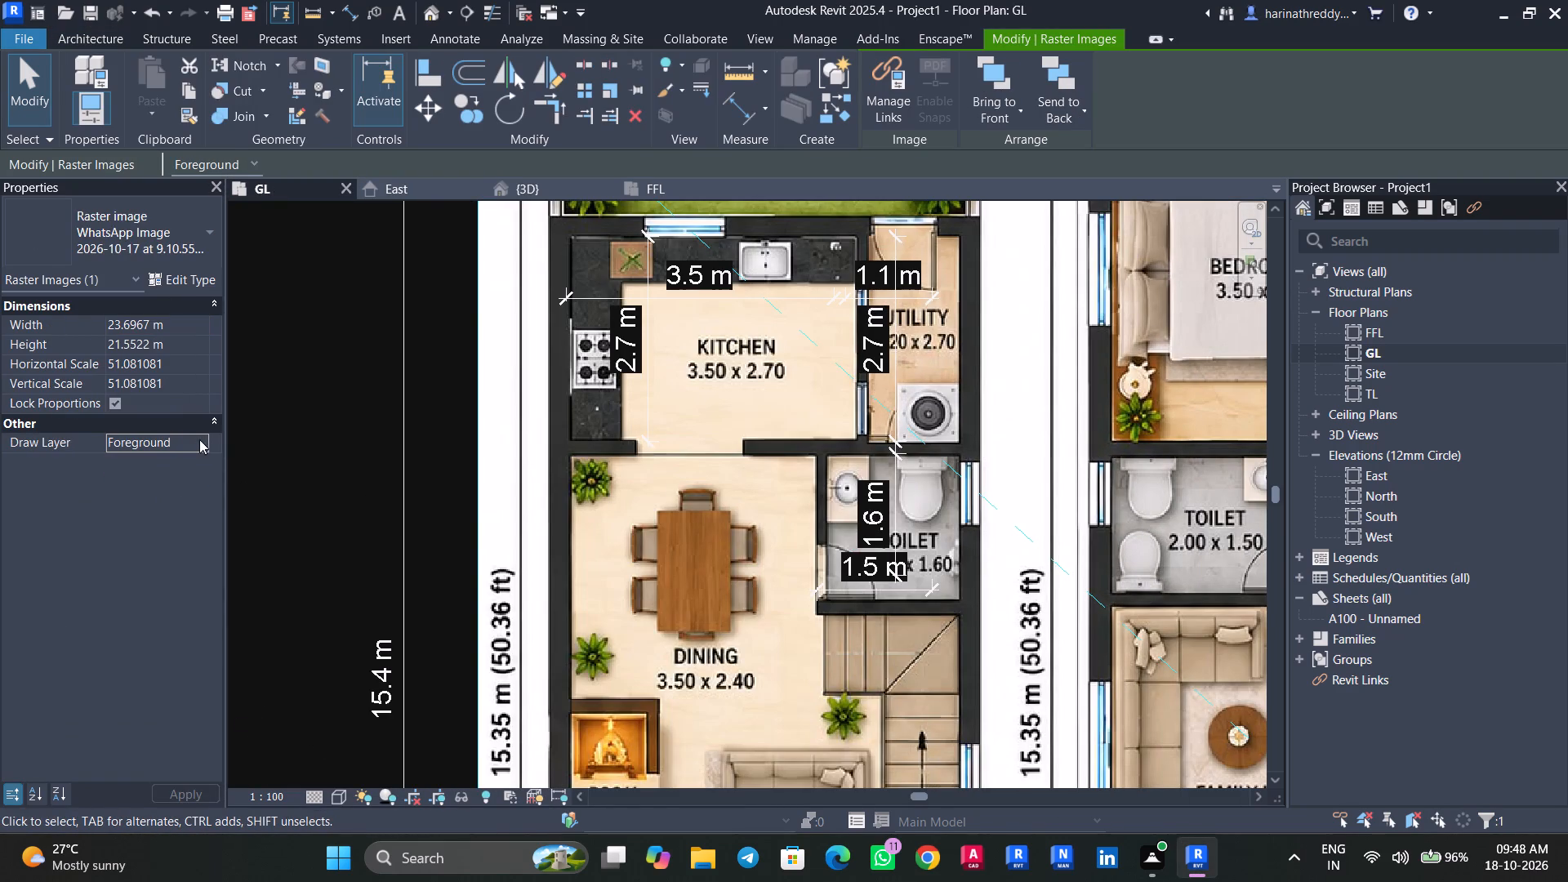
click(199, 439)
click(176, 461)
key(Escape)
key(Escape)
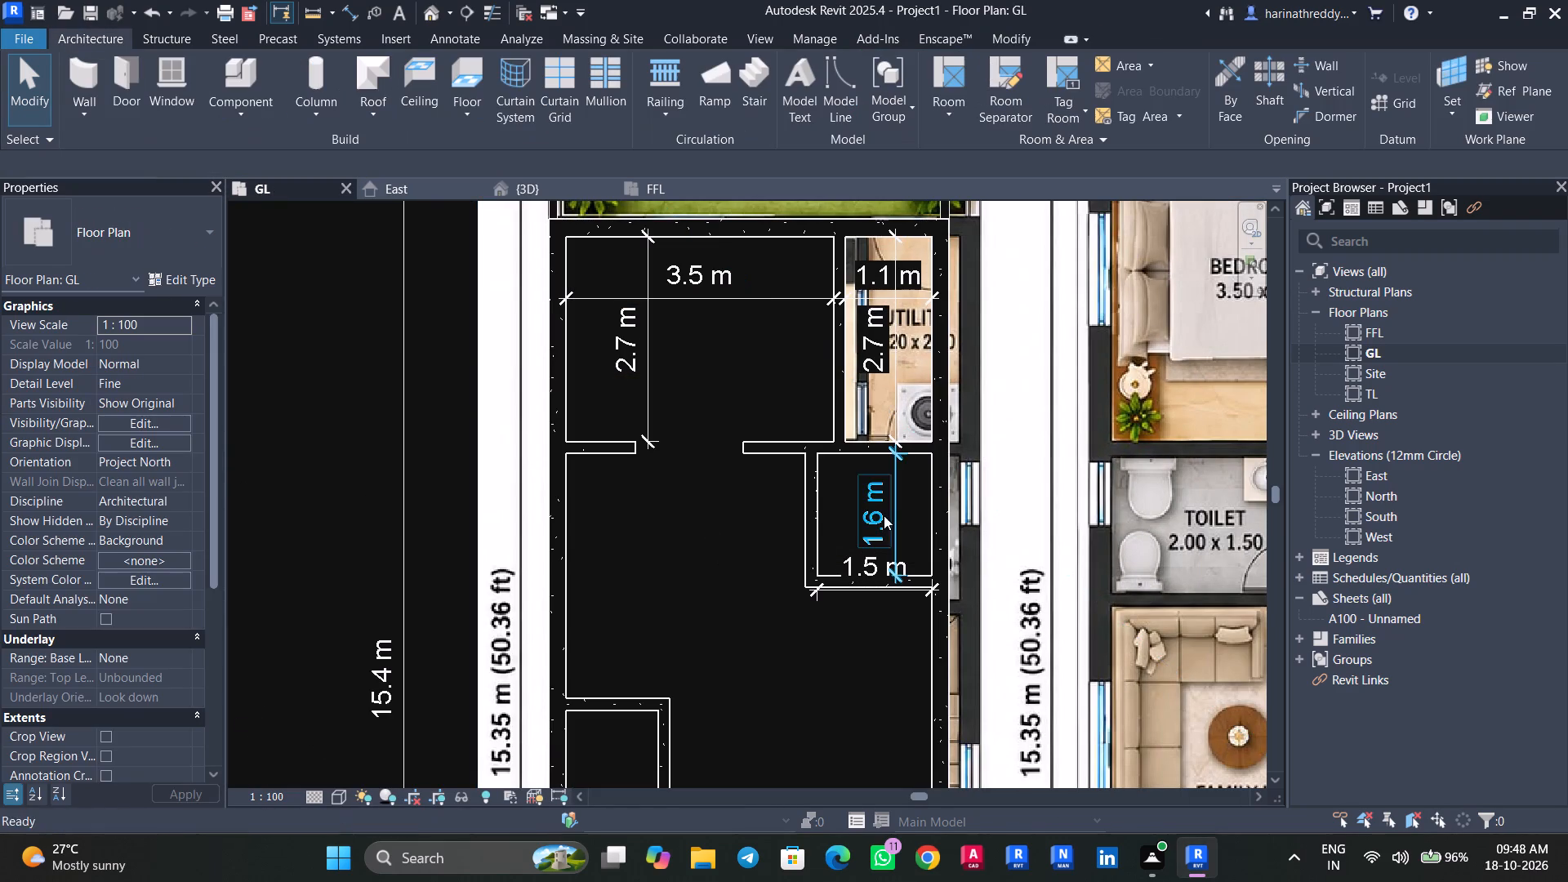
Select the MAIN FLOOR inside the house walls and open its boundary for editing.
key(grave)
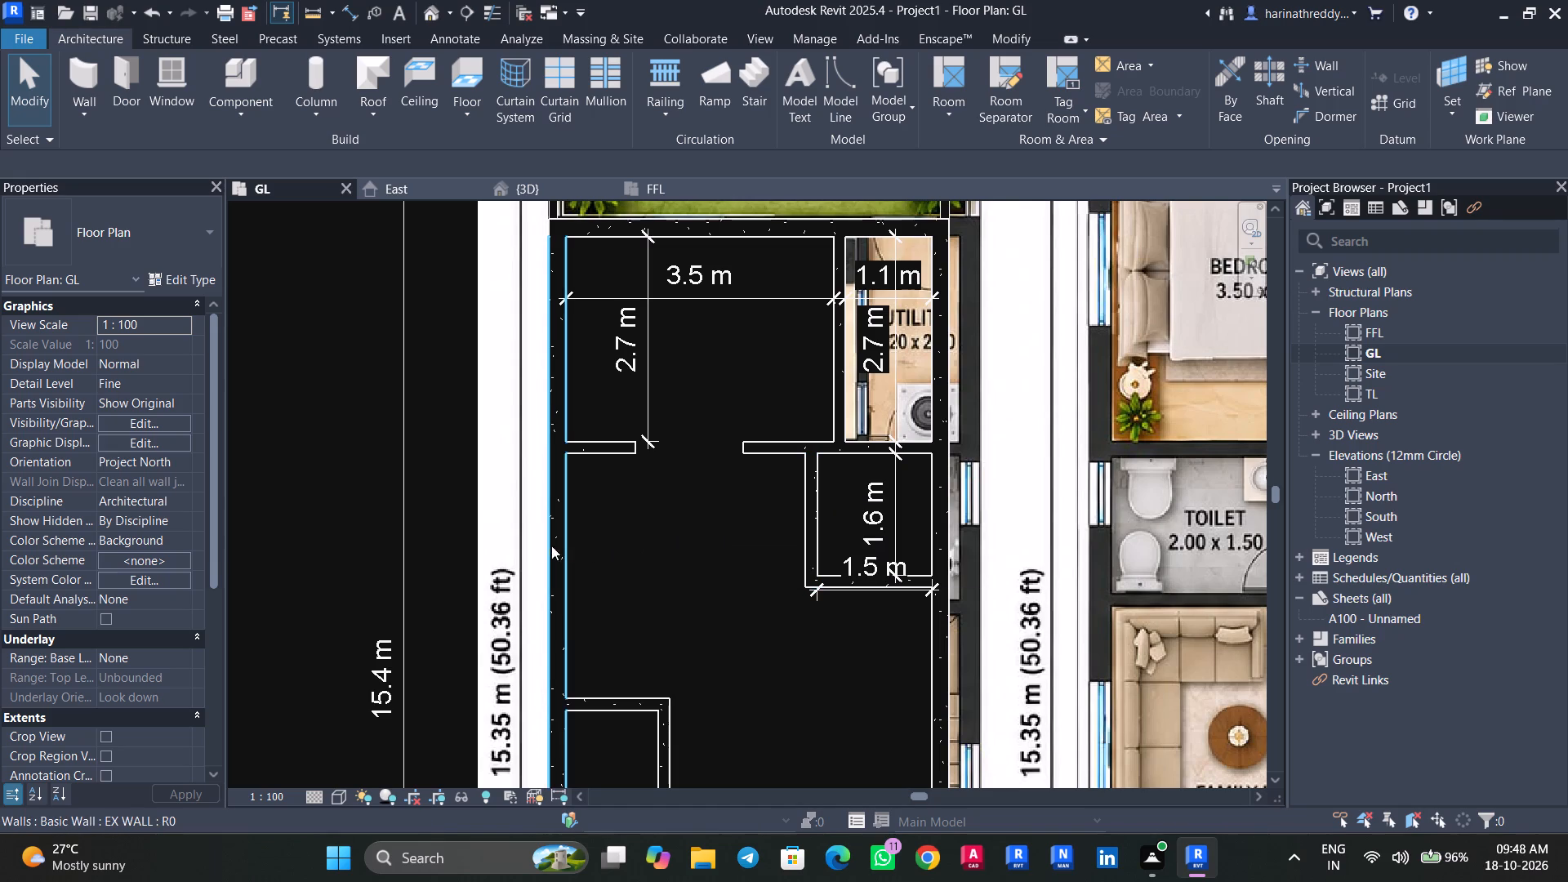
key(grave)
key(Tab)
click(568, 541)
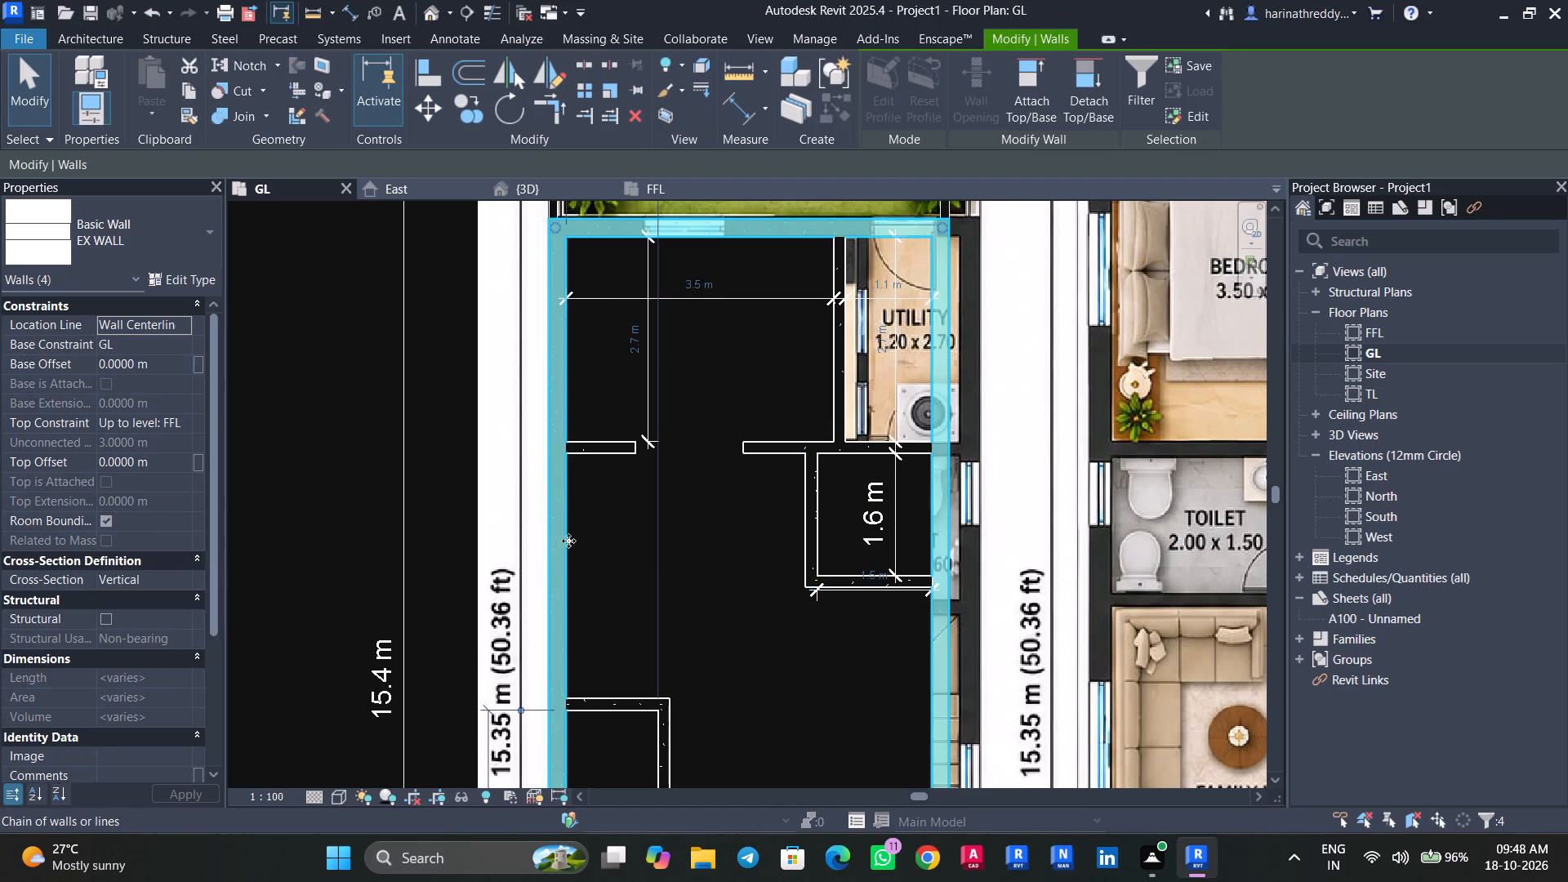
key(Tab)
key(Escape)
click(574, 541)
key(Tab)
key(Escape)
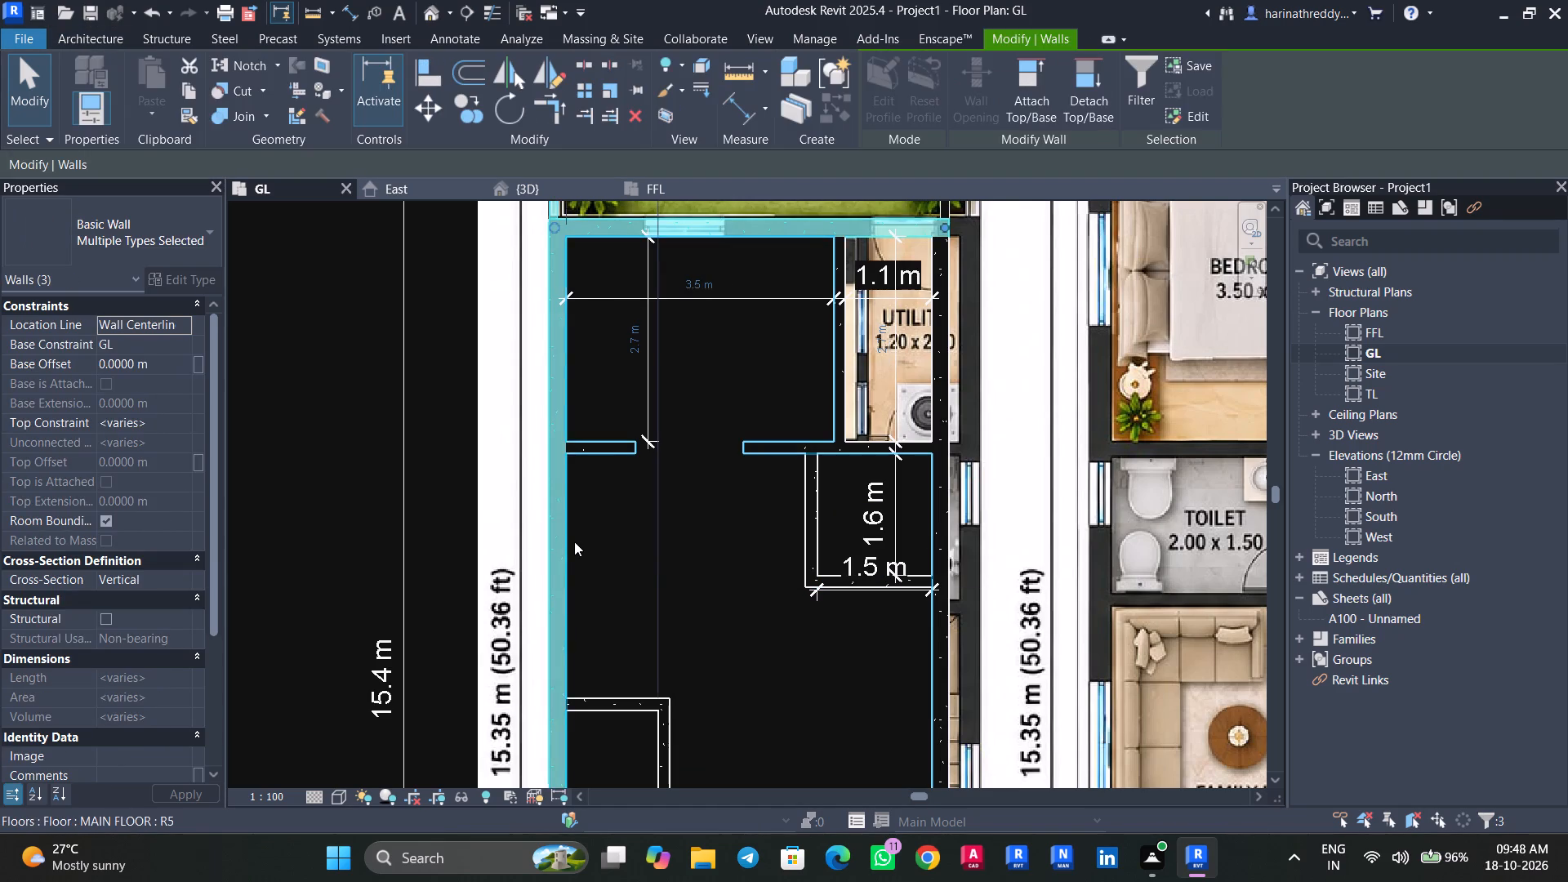
key(Tab)
key(Tab)
key(Tab)
key(Tab)
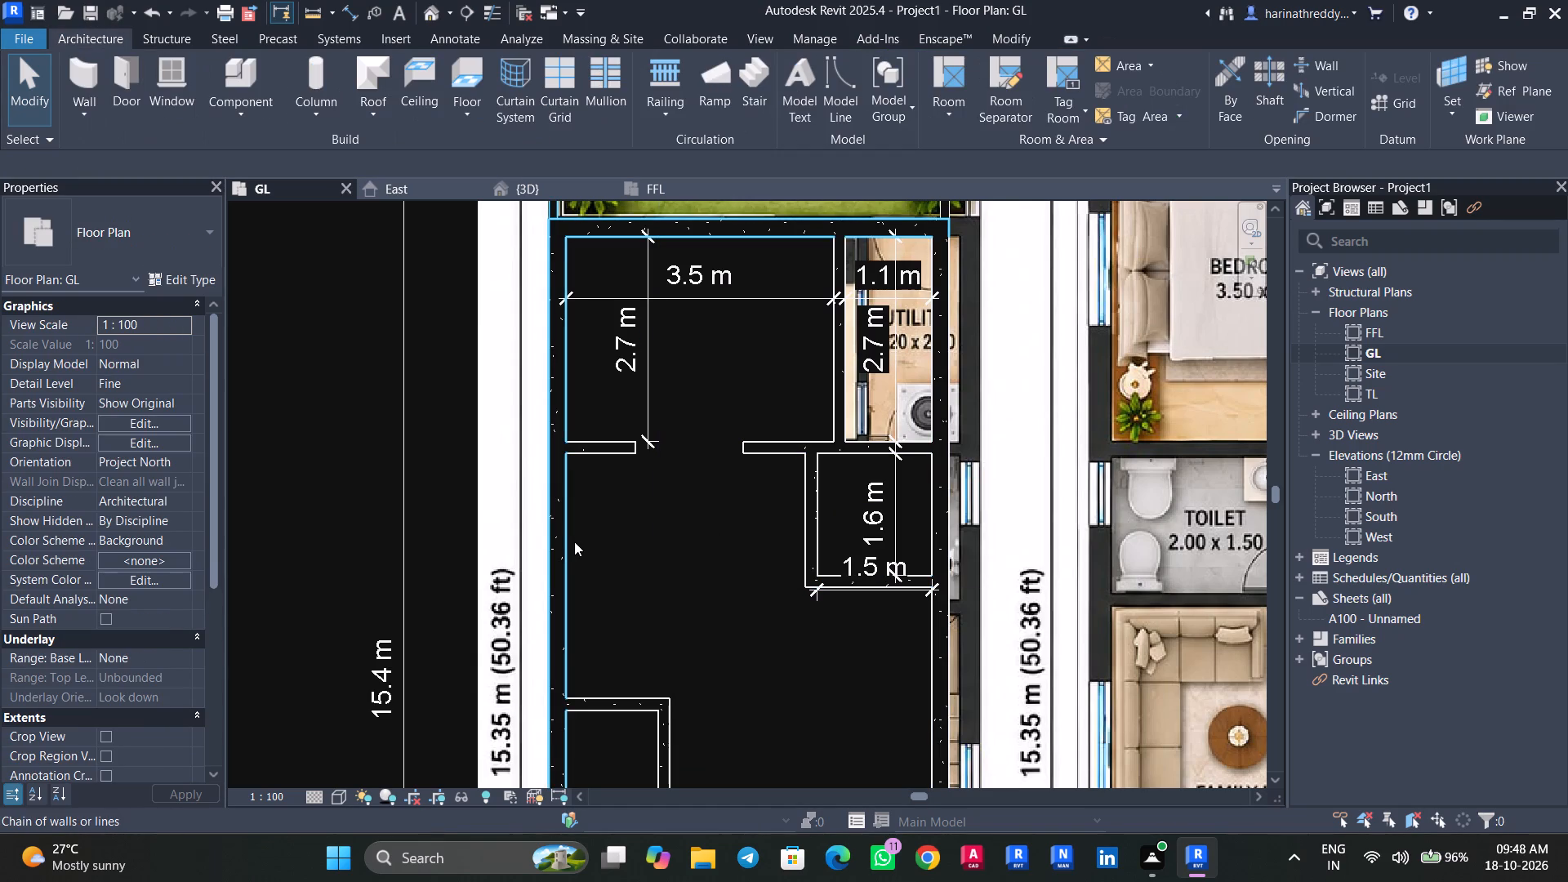
key(Tab)
click(574, 541)
scroll(574, 541, down, 3)
middle_drag(574, 541, 541, 462)
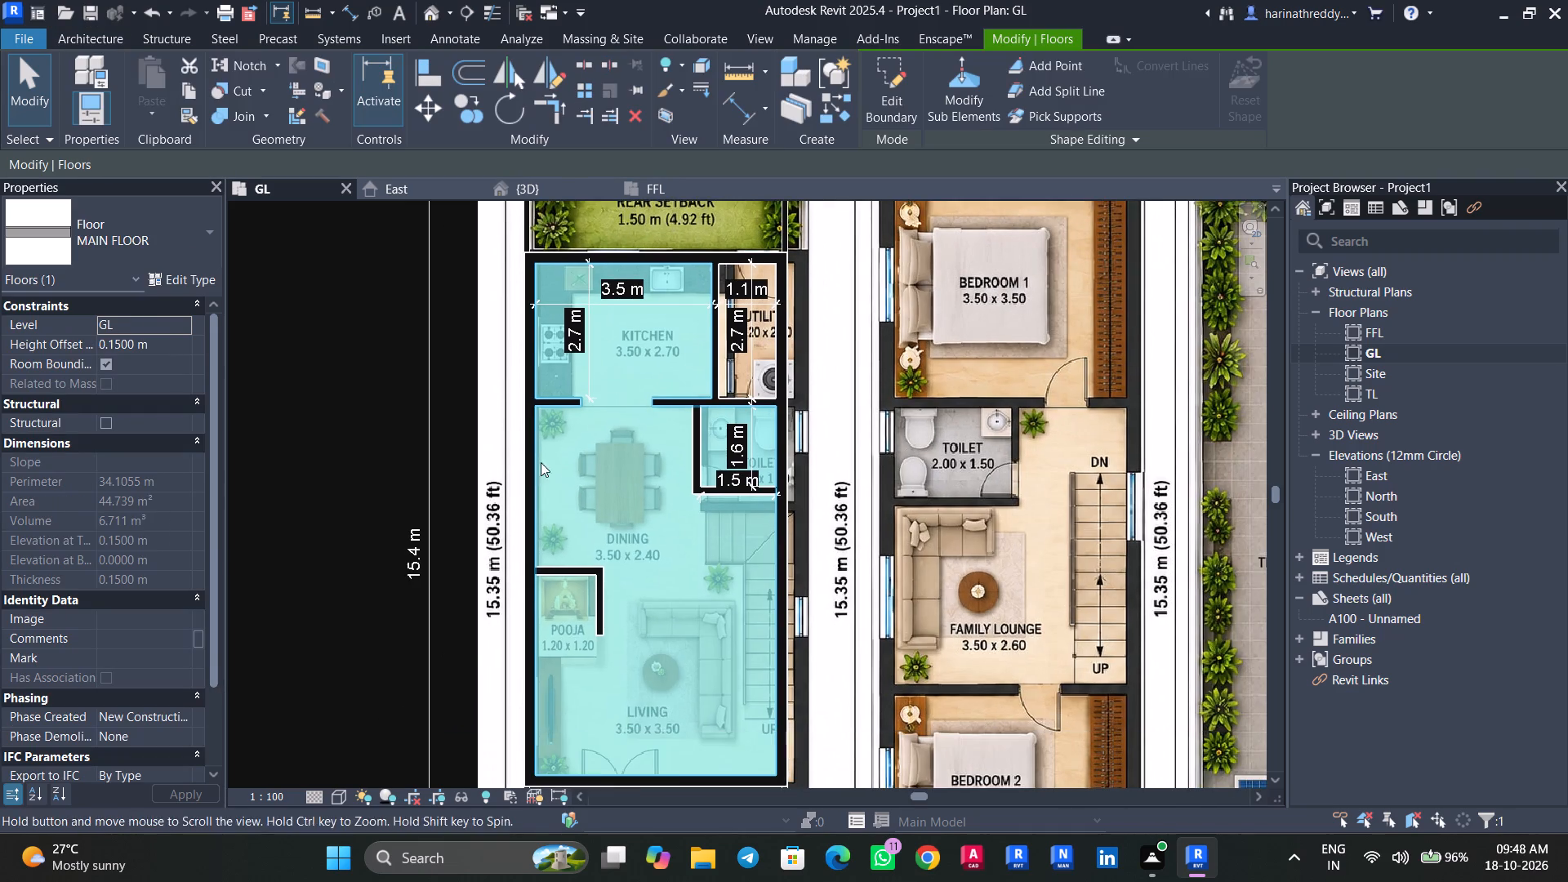
middle_drag(541, 462, 541, 463)
click(911, 90)
Move the floor boundary around the toilet's outer wall faces on the staircase and dining sides, ending at the kitchen wall's dining face.
scroll(799, 403, up, 2)
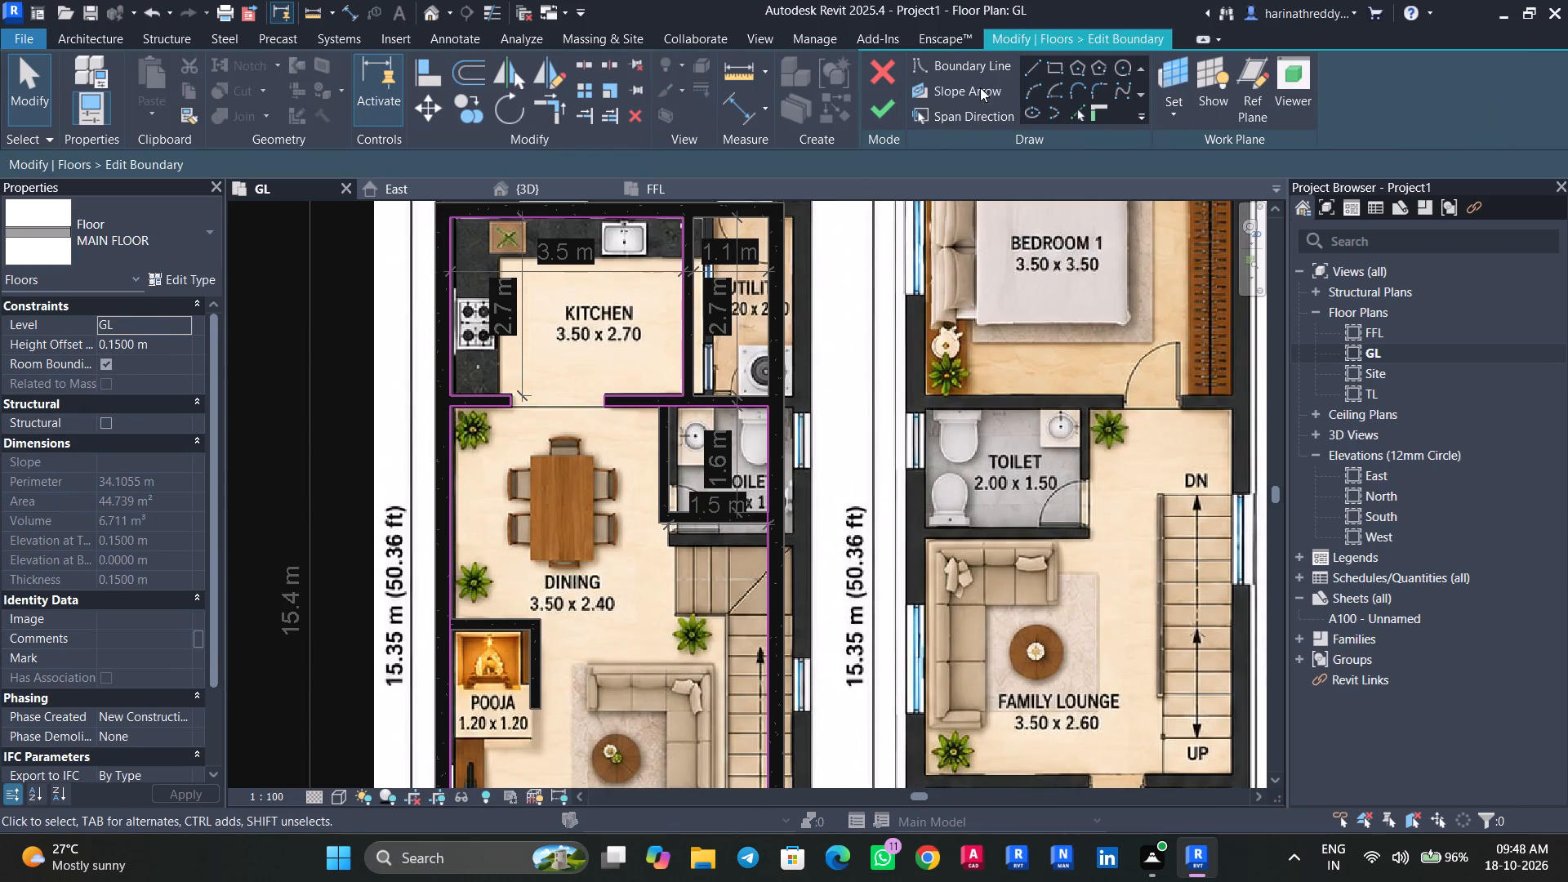
scroll(774, 419, up, 2)
scroll(774, 419, down, 1)
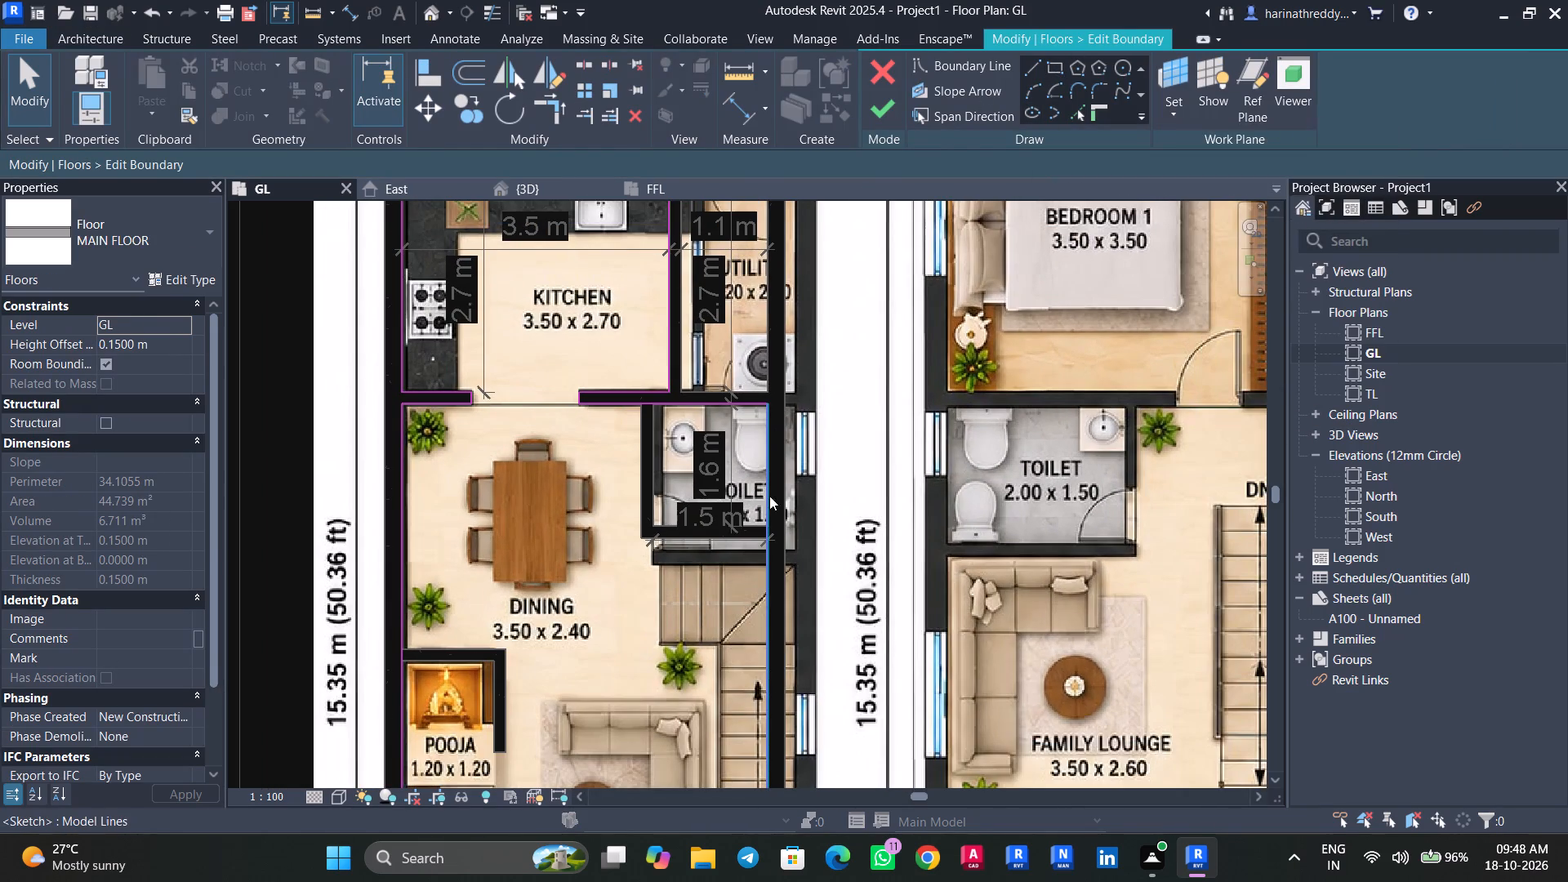
click(710, 405)
drag(708, 403, 711, 537)
drag(579, 463, 581, 462)
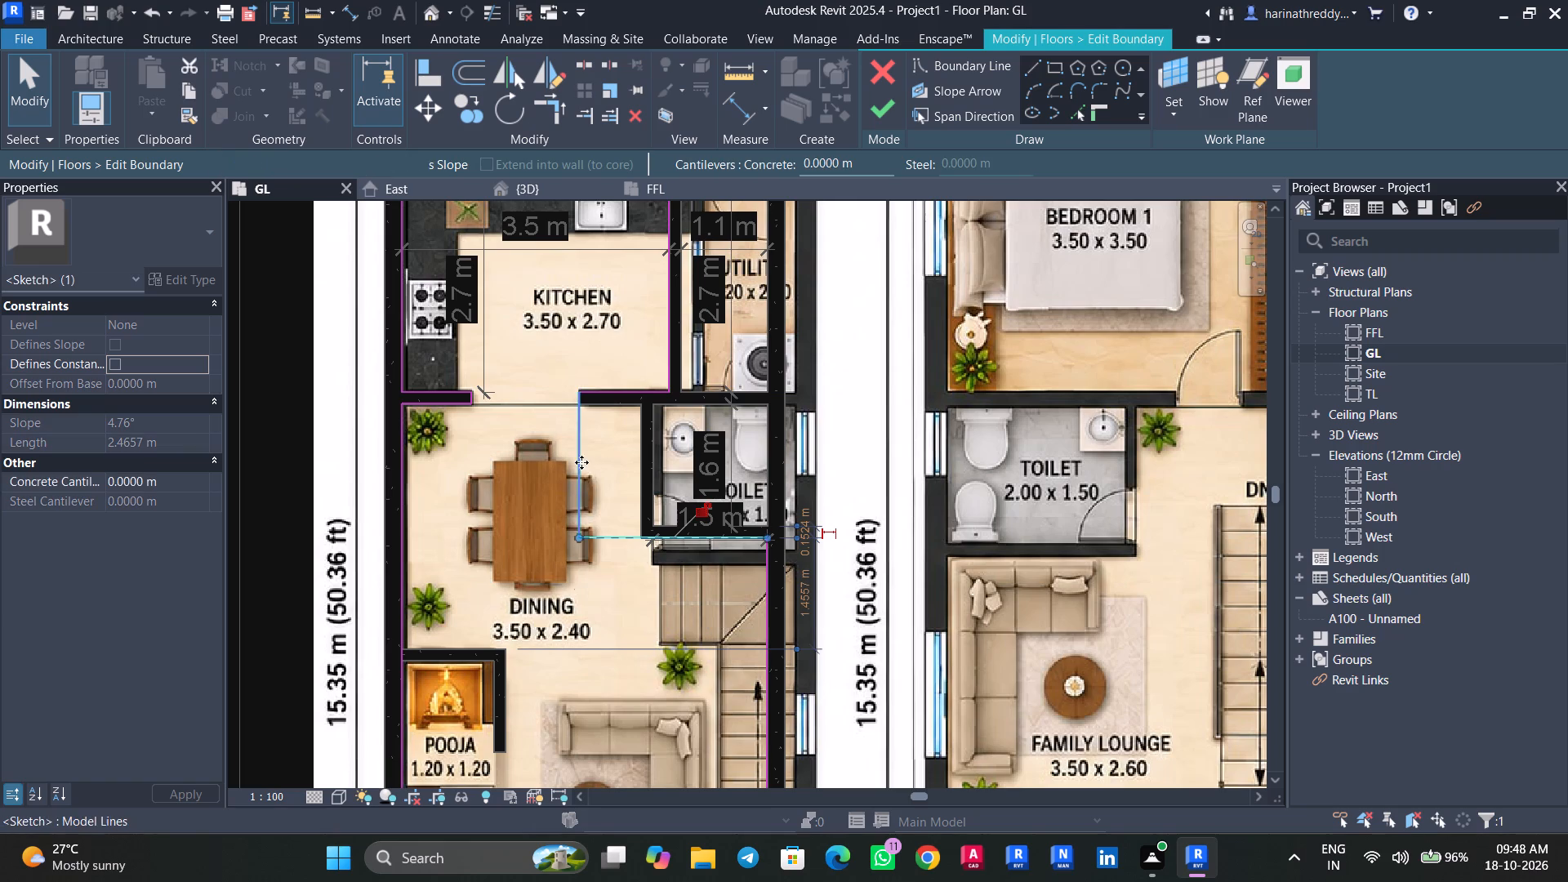
drag(581, 462, 639, 476)
scroll(640, 463, up, 4)
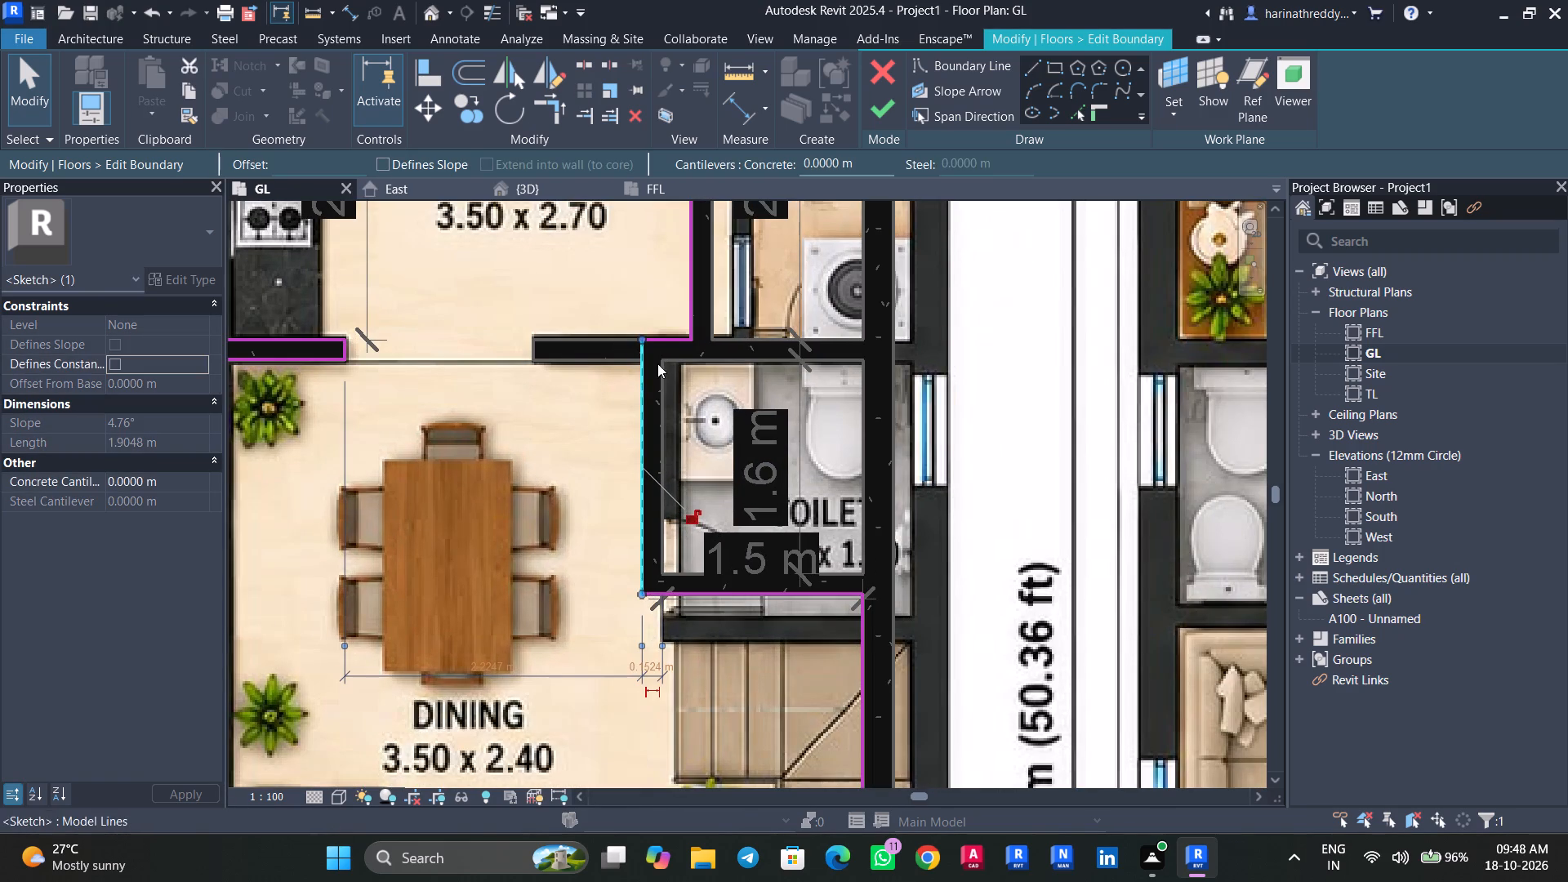
drag(644, 343, 632, 379)
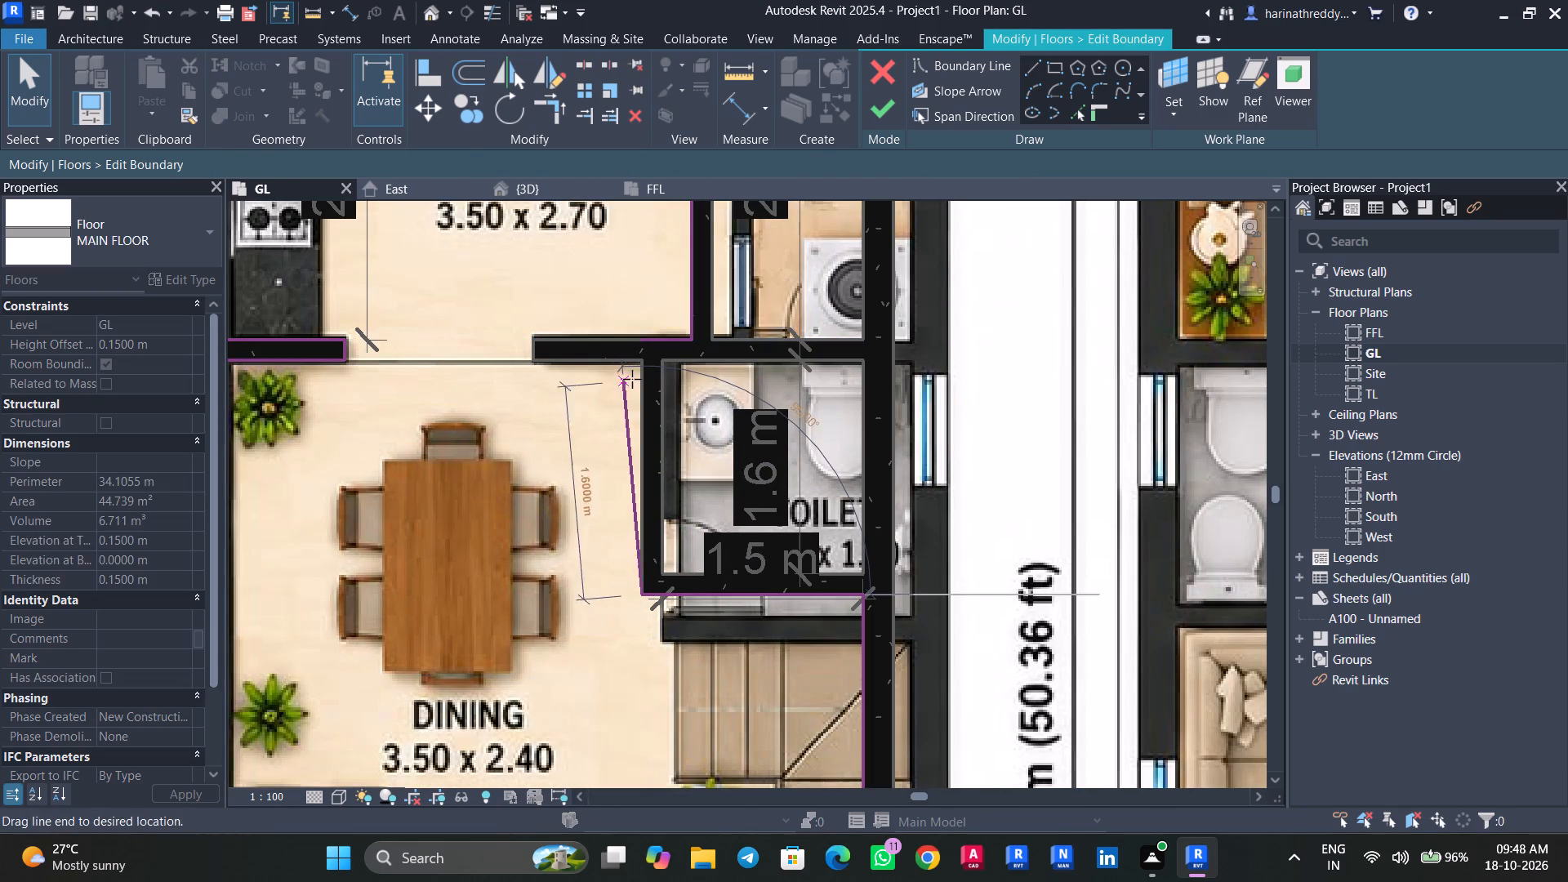
drag(632, 379, 643, 361)
Close the boundary around the kitchen wall stub beside the toilet, trim its kitchen-side corner, and finish the floor sketch.
click(1027, 61)
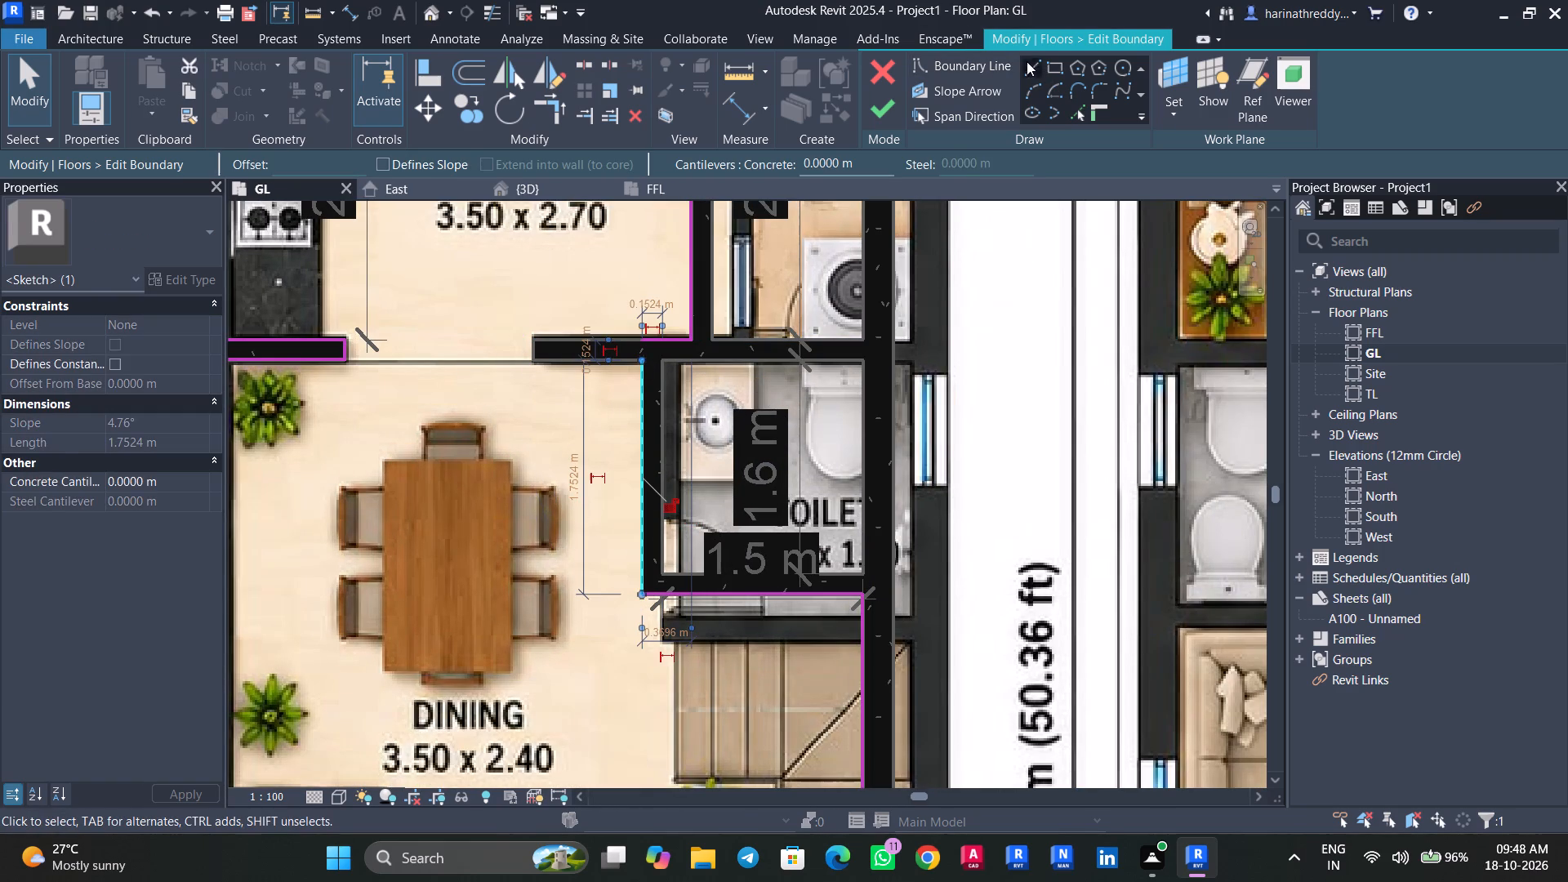
click(642, 362)
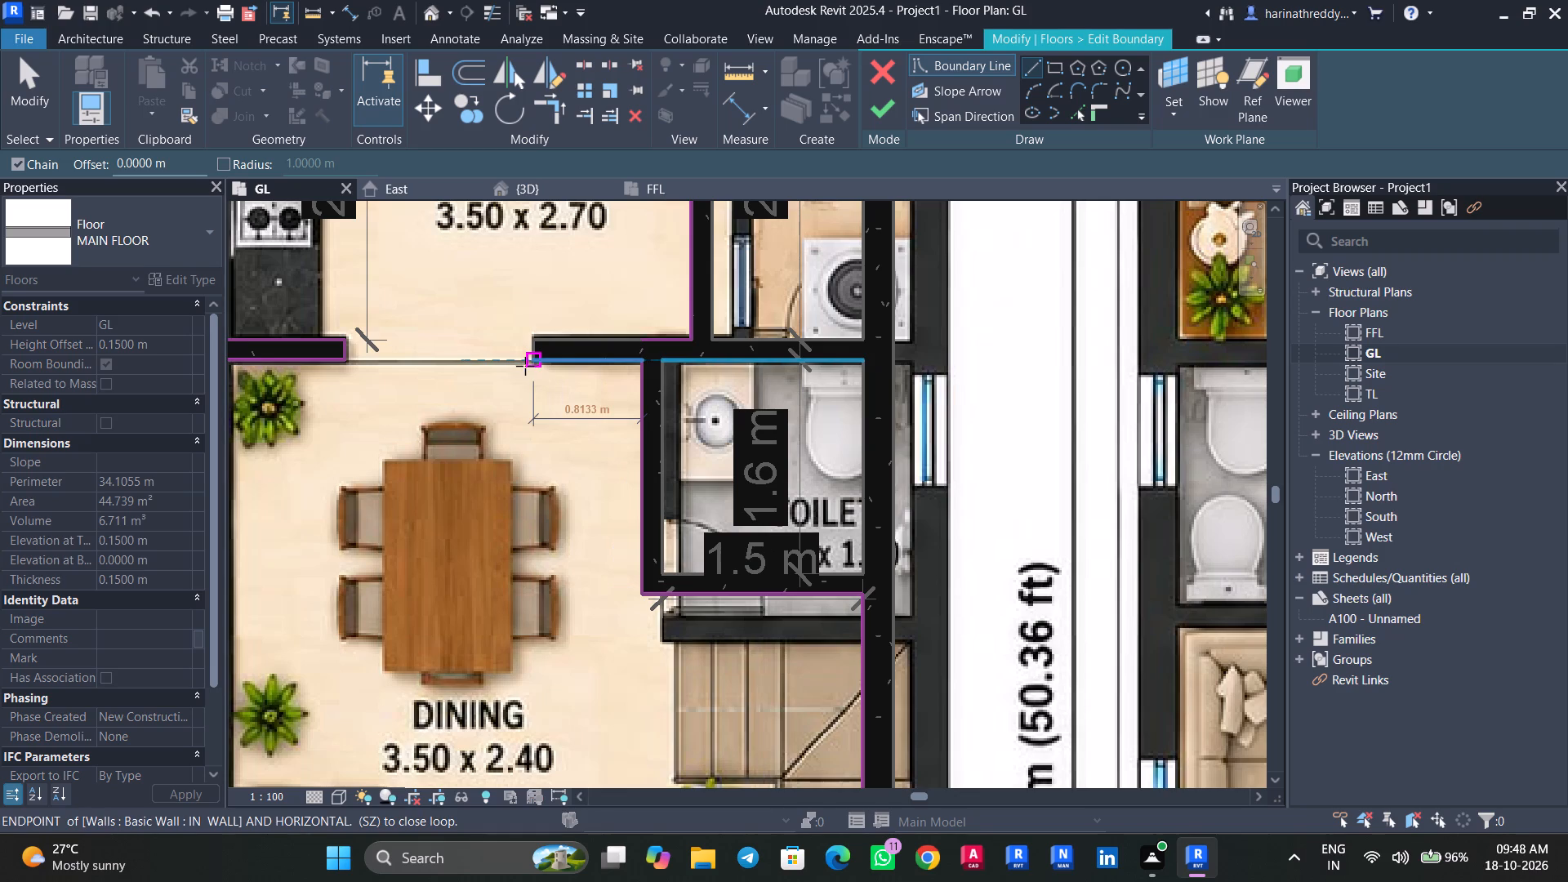
click(525, 366)
click(537, 332)
key(Escape)
key(Escape)
key(Escape)
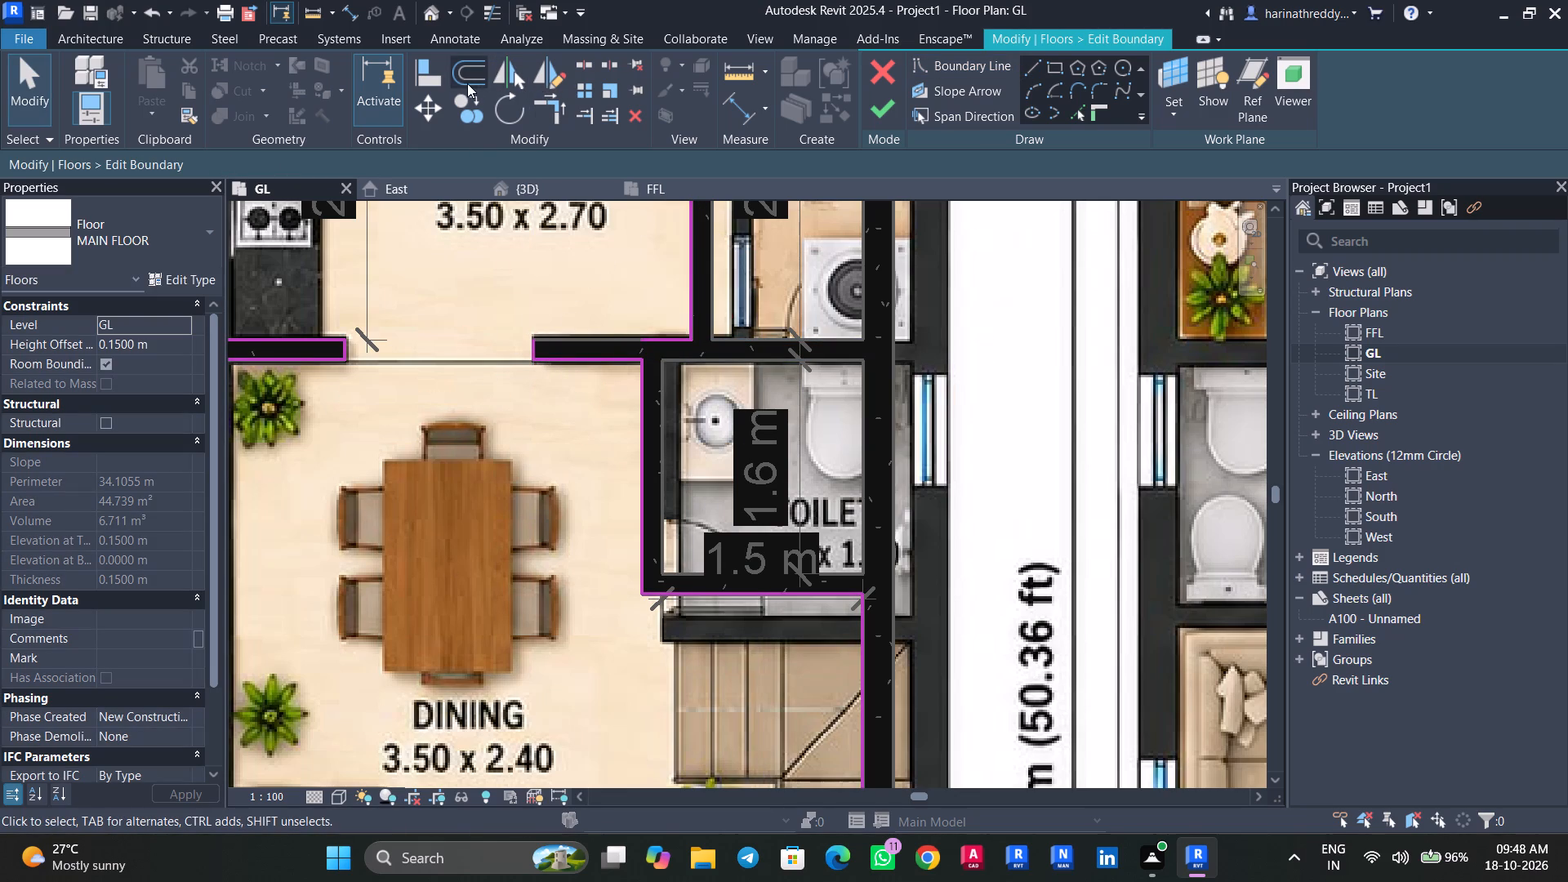
click(555, 116)
click(532, 341)
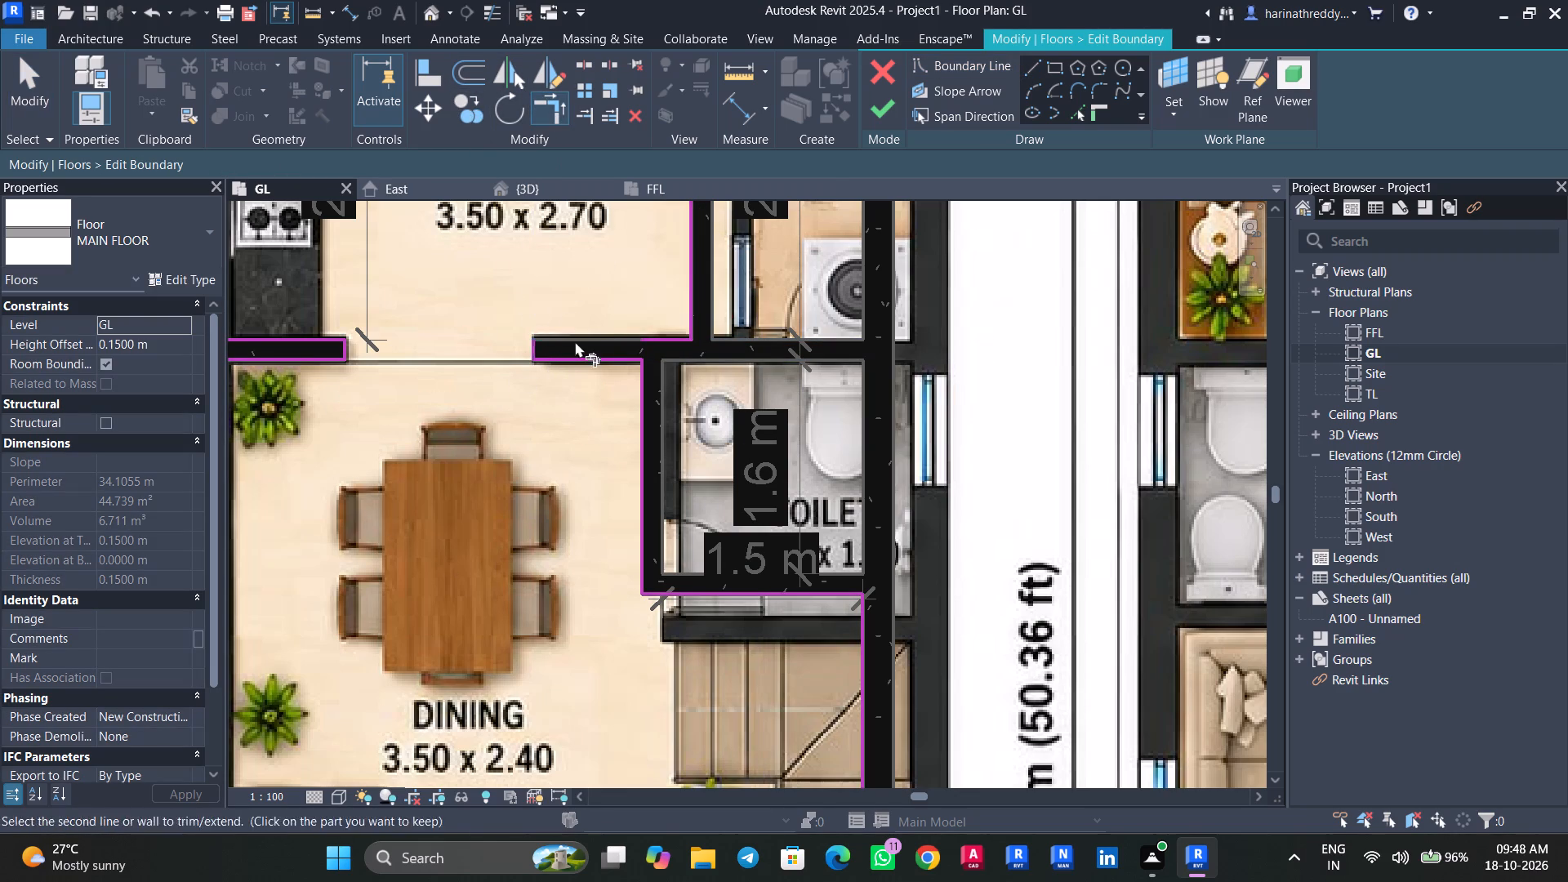
click(657, 338)
key(Escape)
key(Escape)
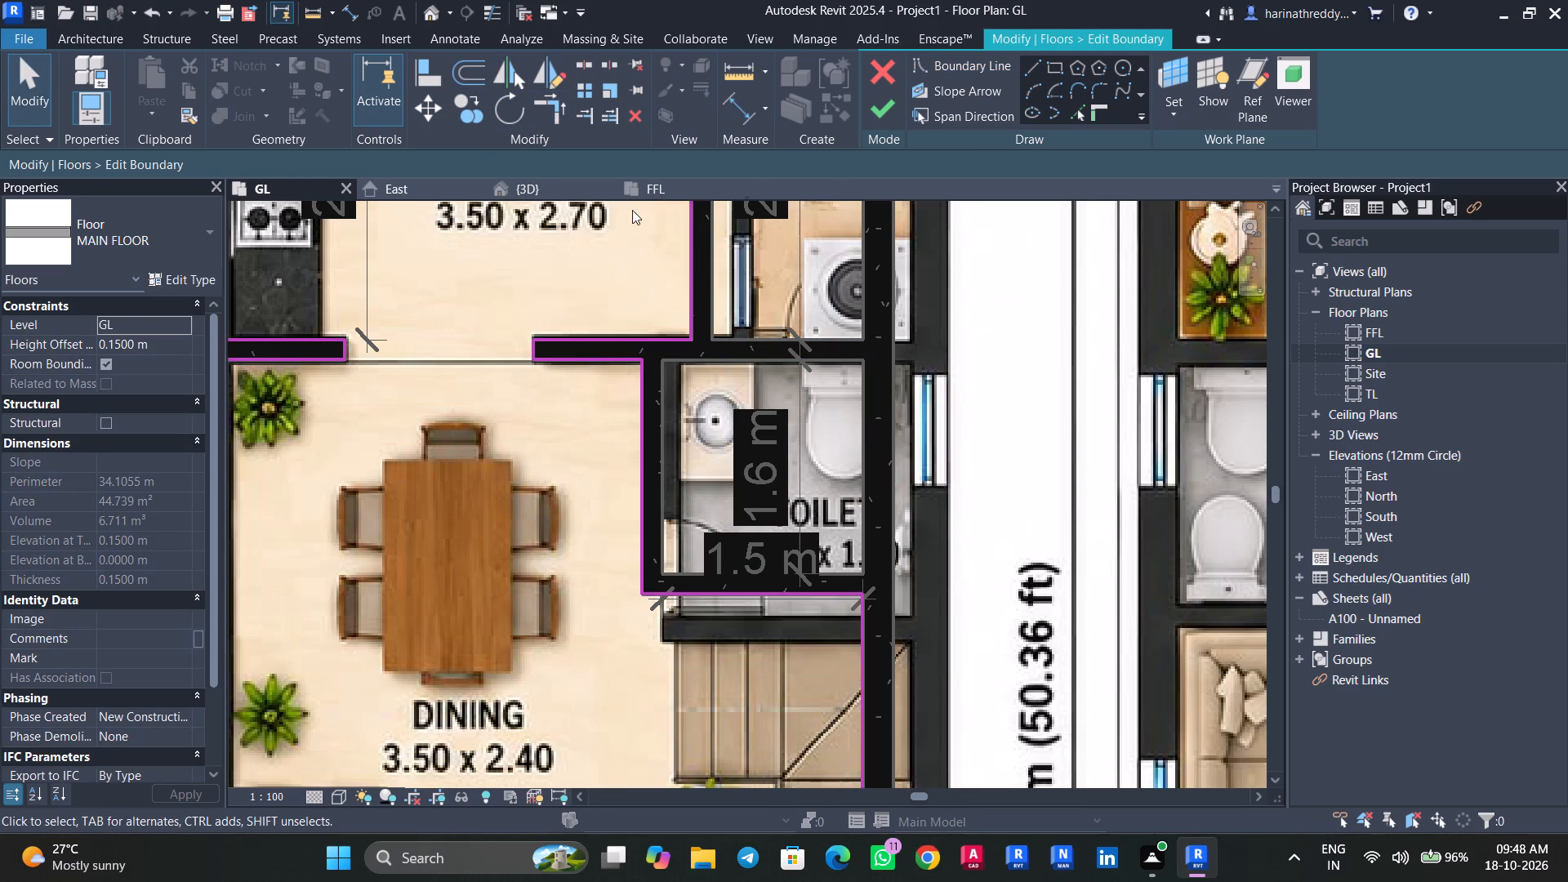
click(877, 114)
Duplicate the main floor's type as TOILET FLOOR.
scroll(735, 460, down, 3)
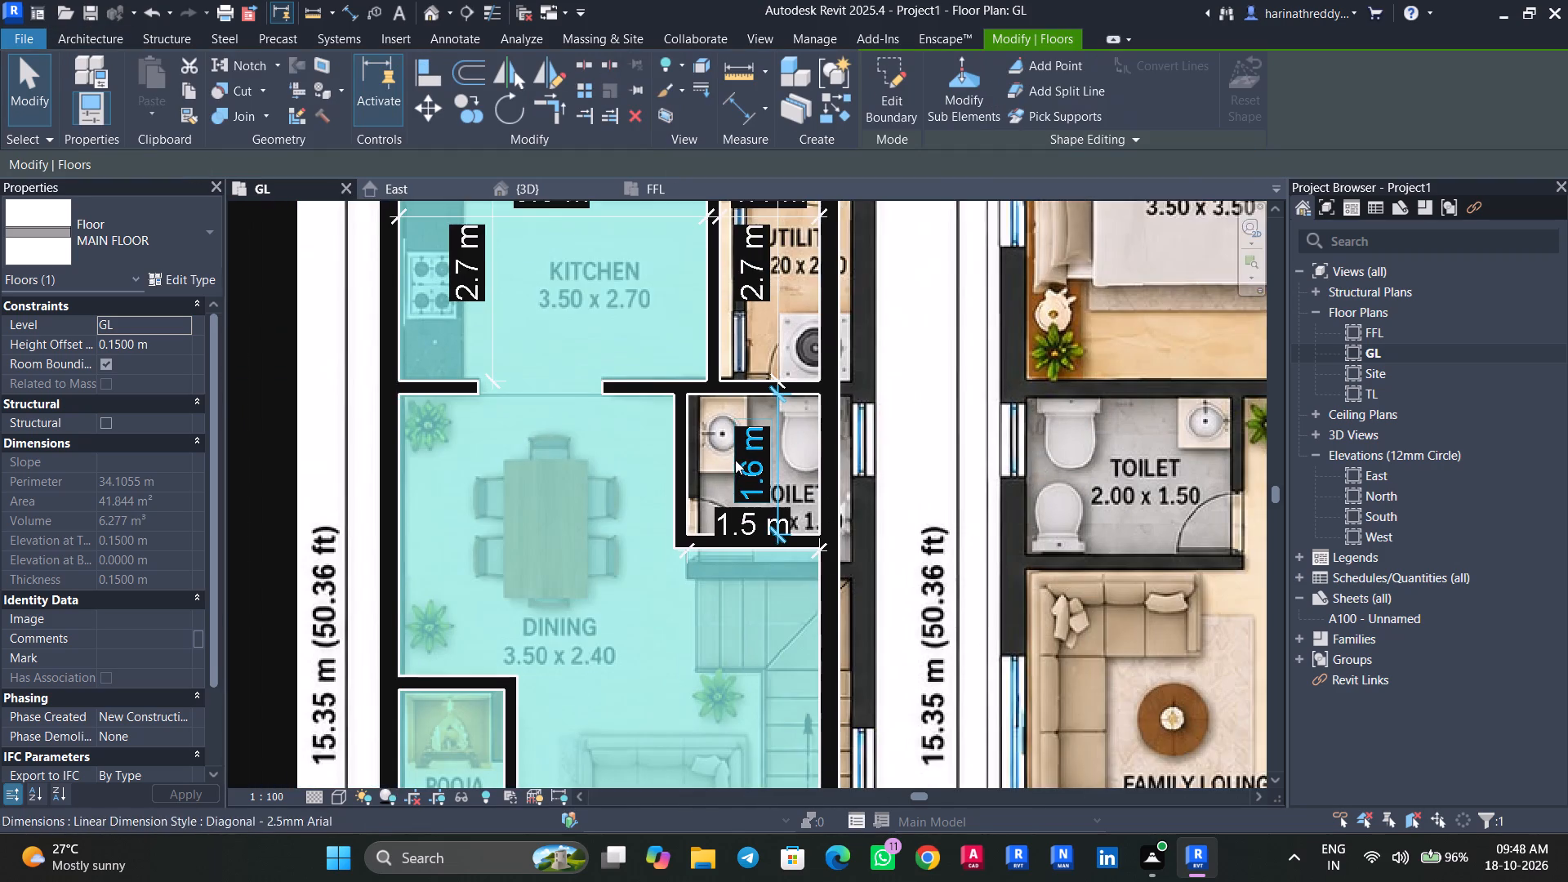
middle_drag(735, 460, 692, 390)
click(187, 278)
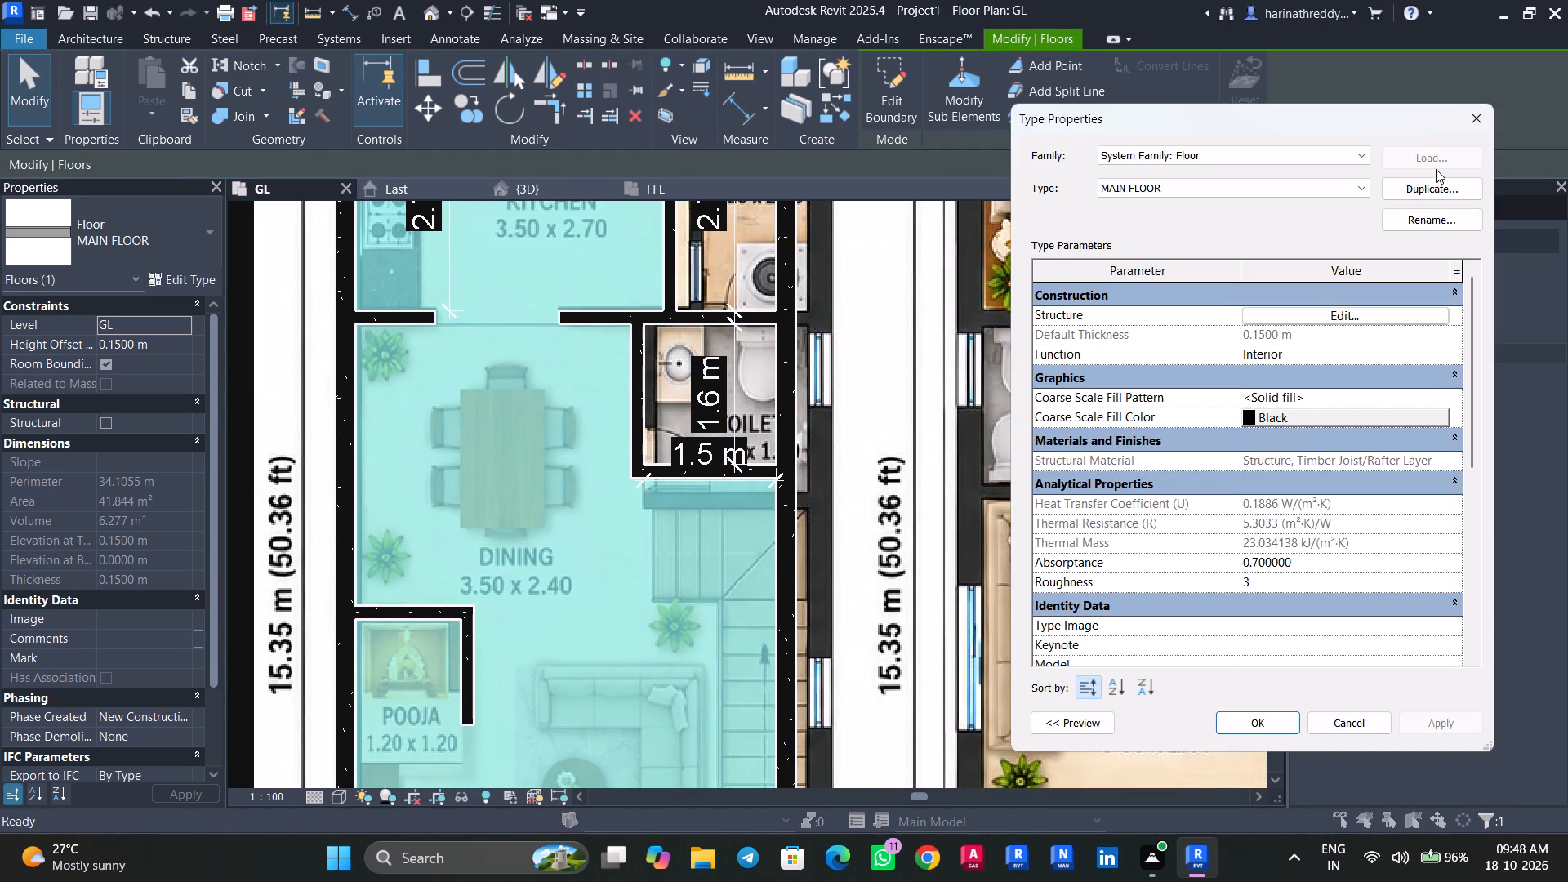
click(1439, 203)
click(1438, 195)
text(TOILET FLOOR)
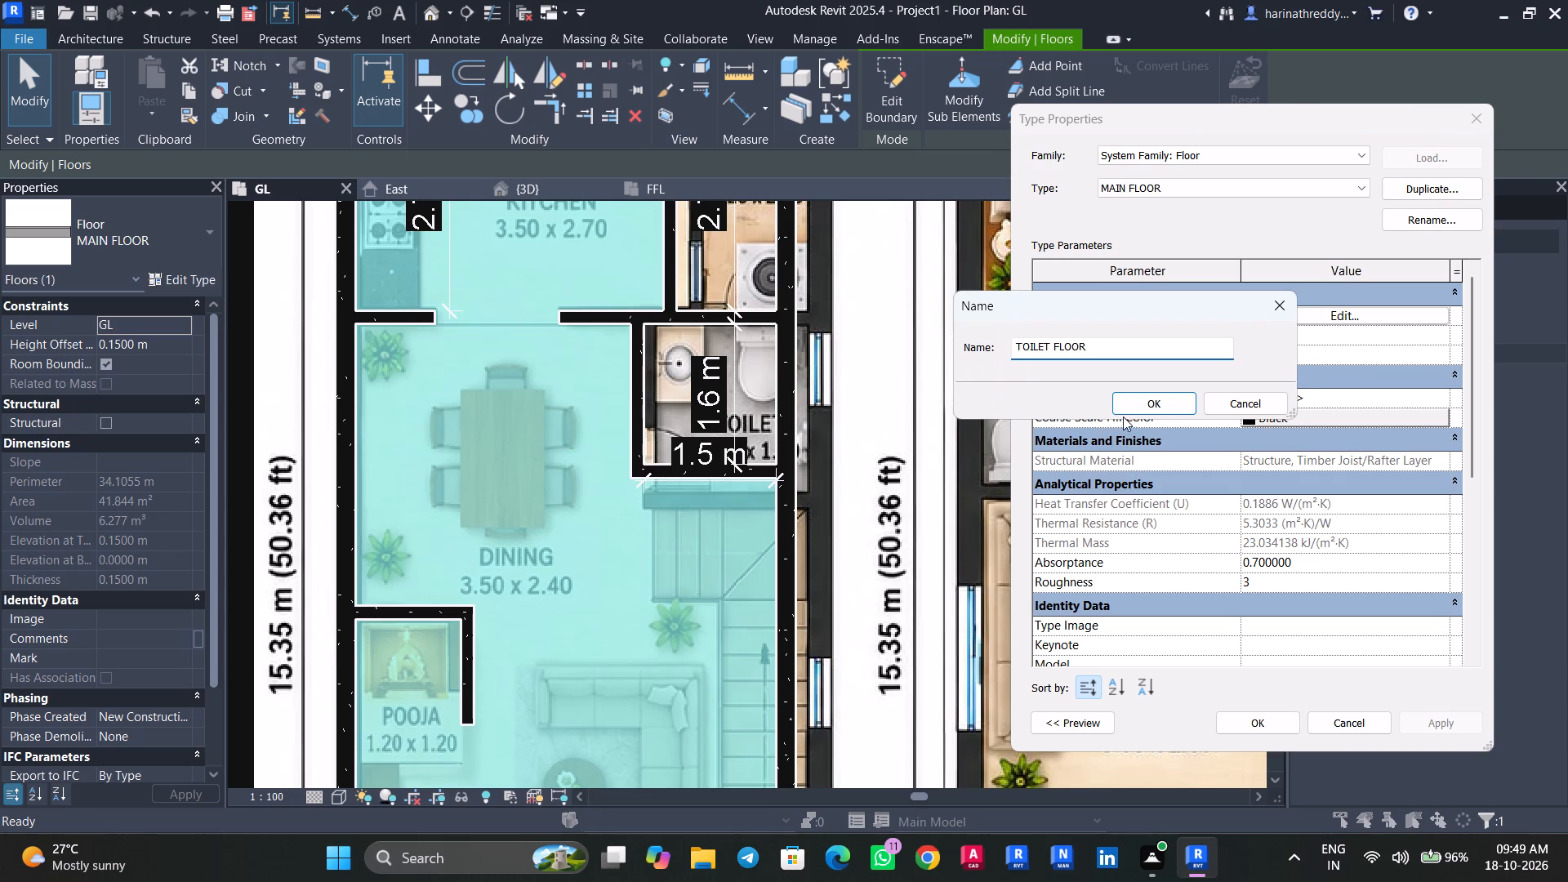
click(1124, 415)
drag(1266, 719, 1271, 726)
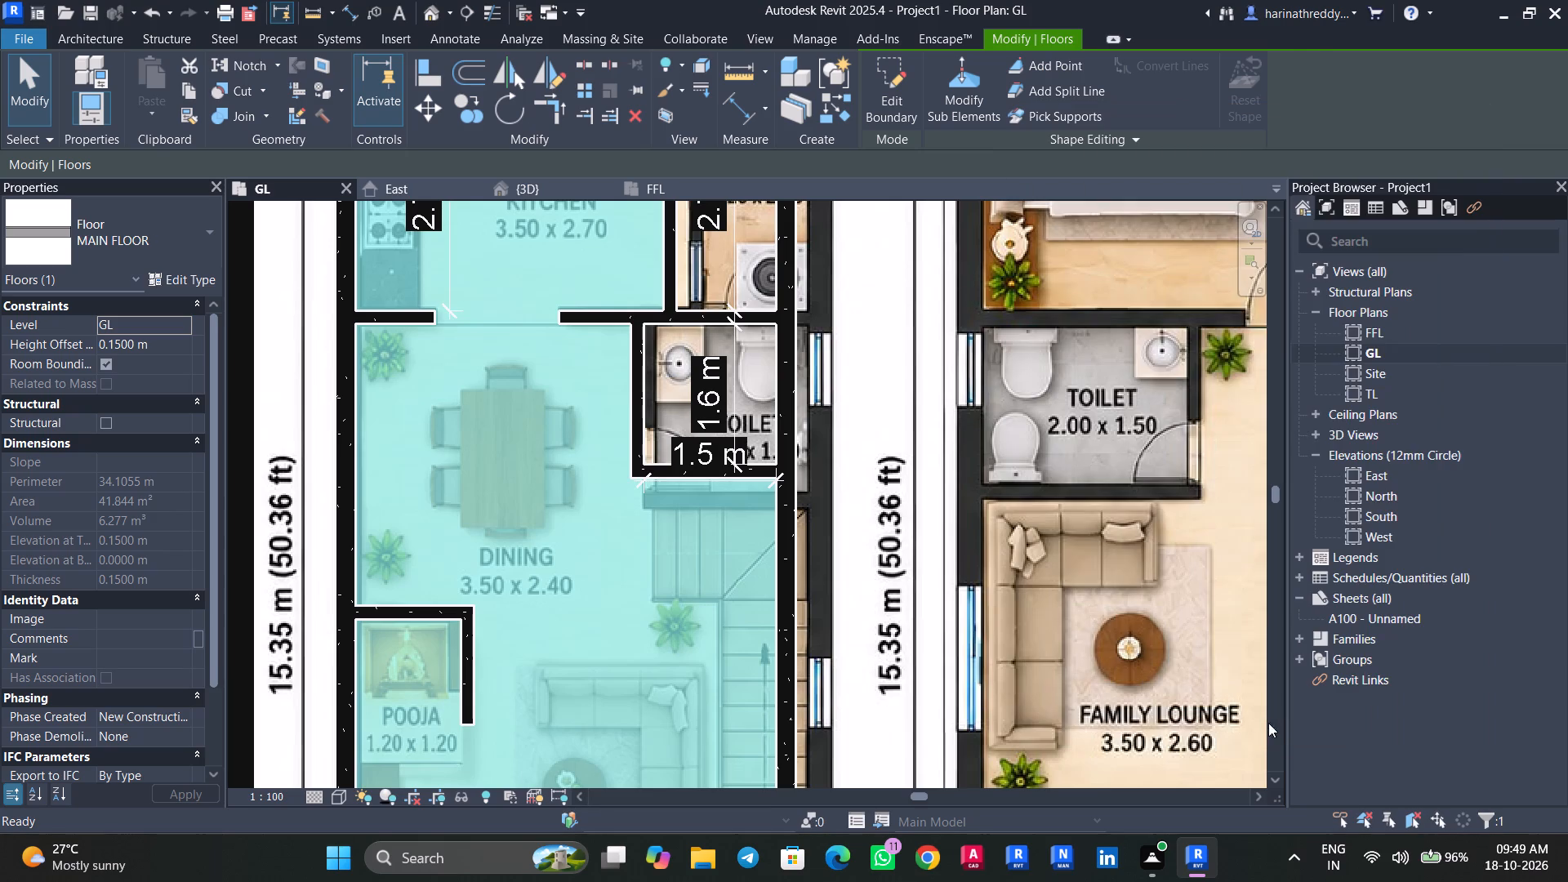
click(88, 203)
key(Escape)
key(Escape)
key(Escape)
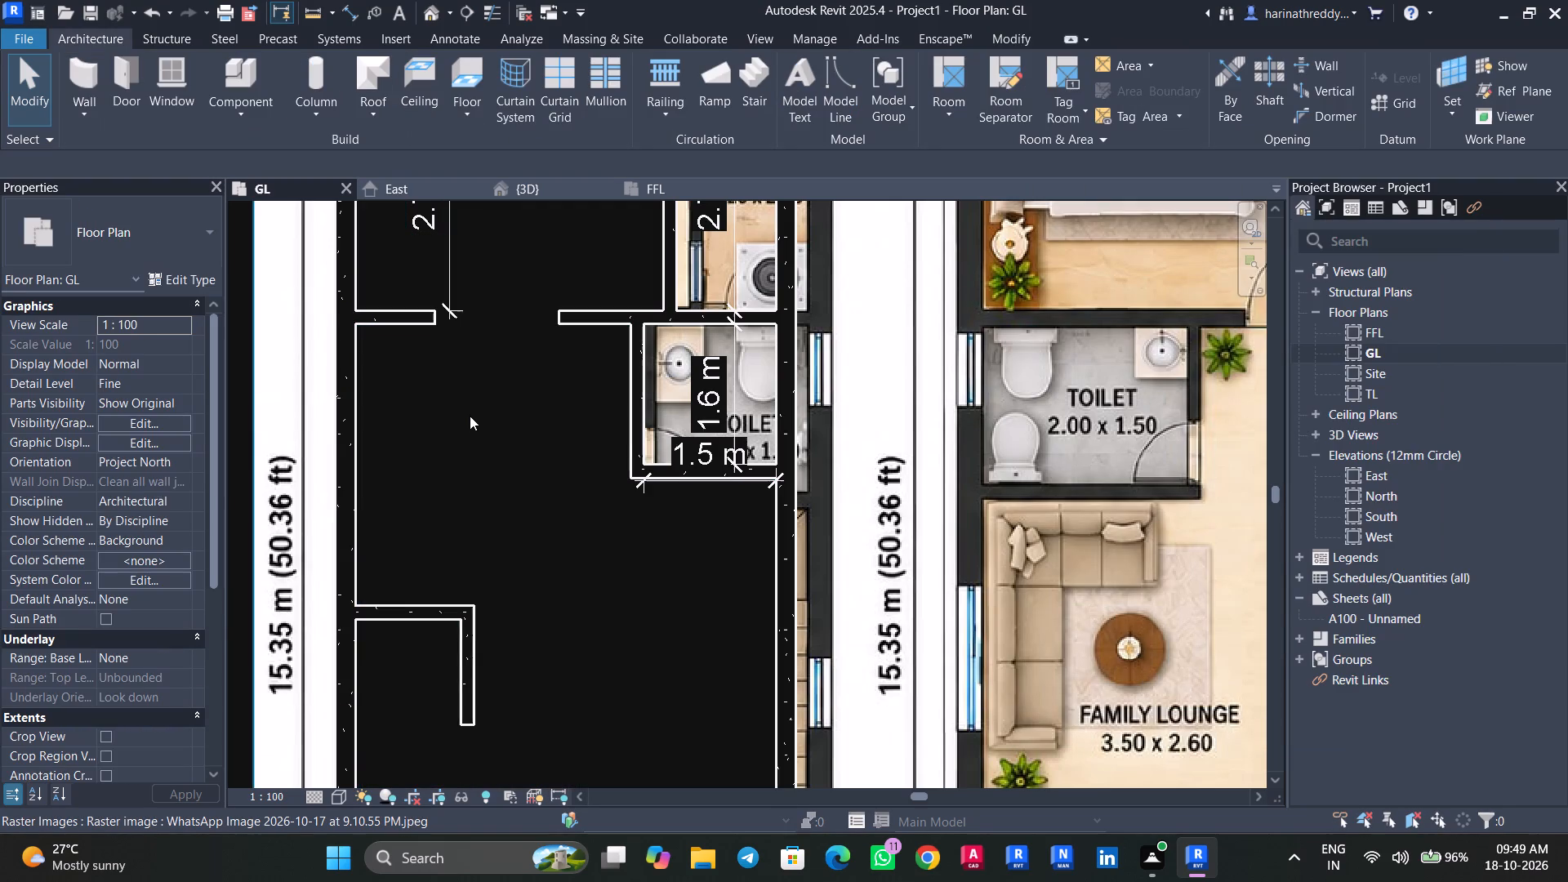
Set the large kitchen, dining and living floor back to the MAIN FLOOR type.
key(Tab)
key(Tab)
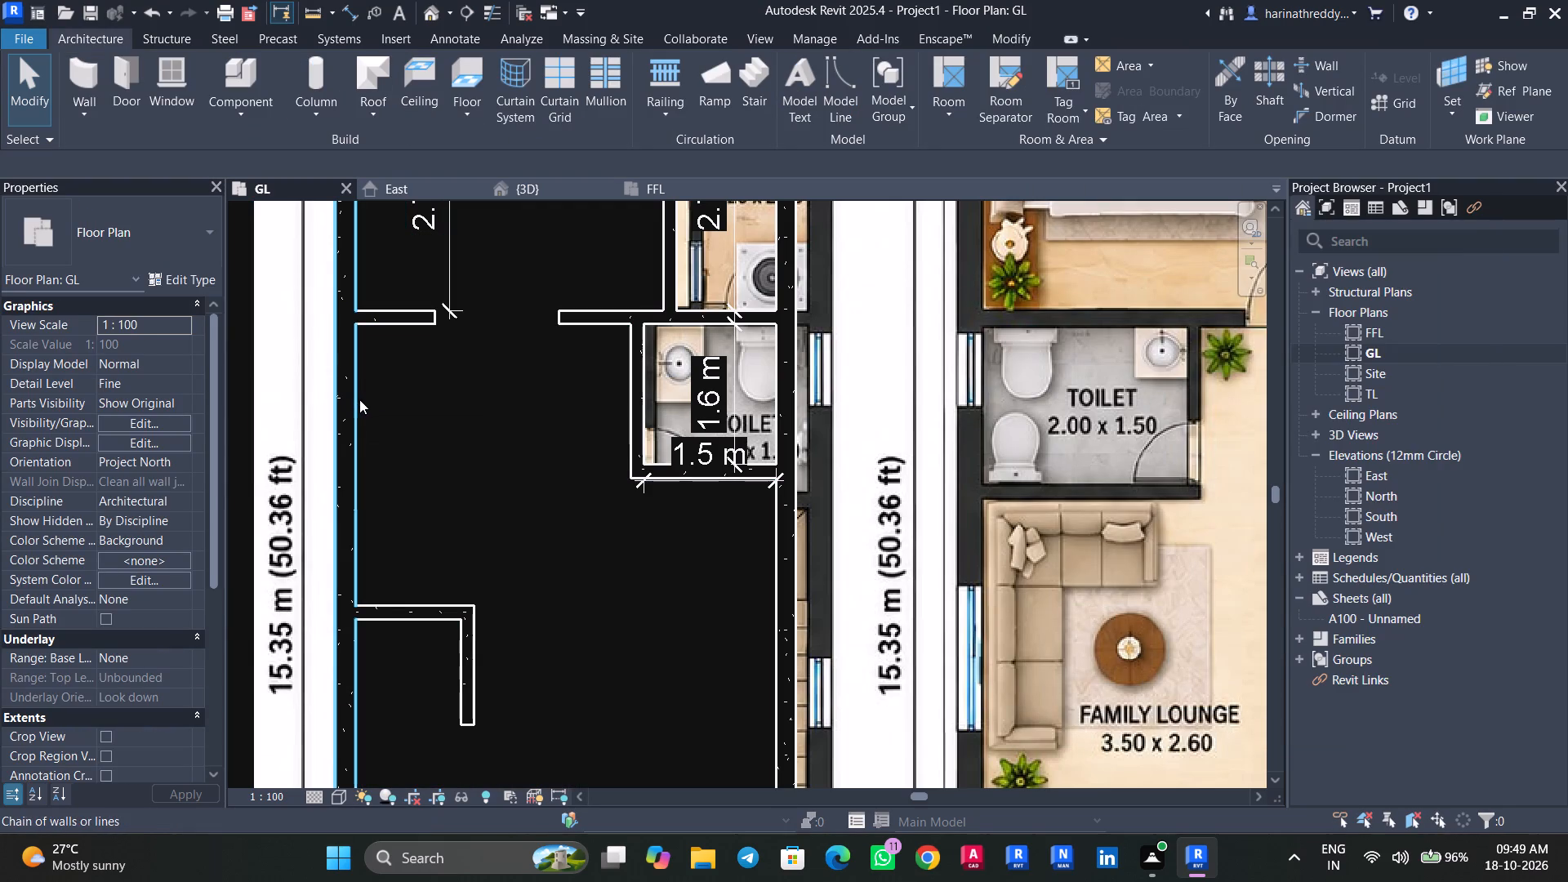
key(Tab)
click(359, 399)
click(69, 220)
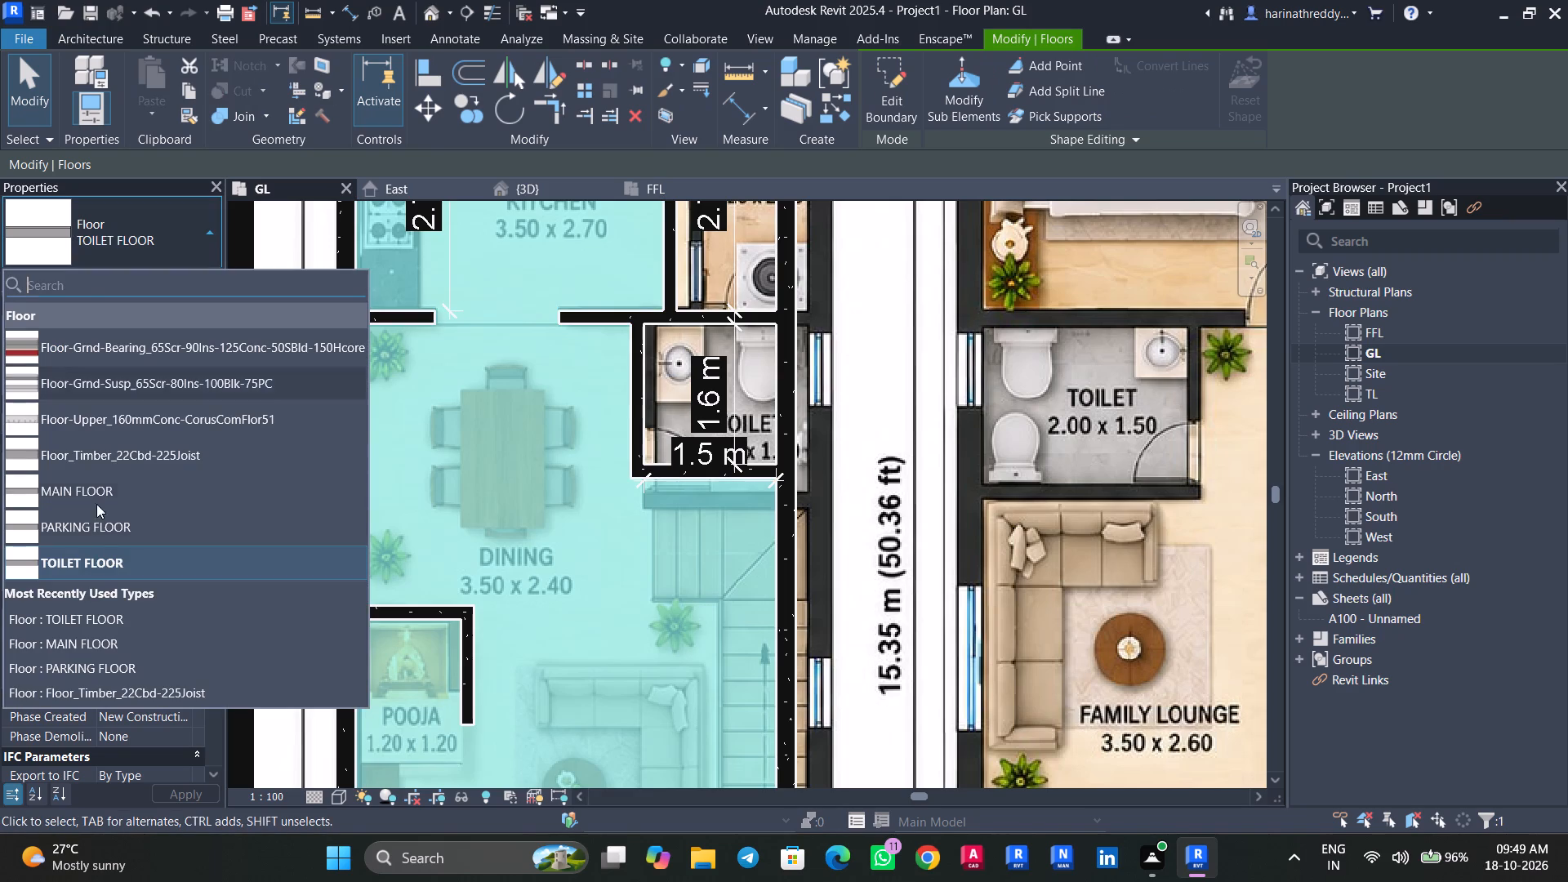
click(104, 498)
key(Escape)
key(Escape)
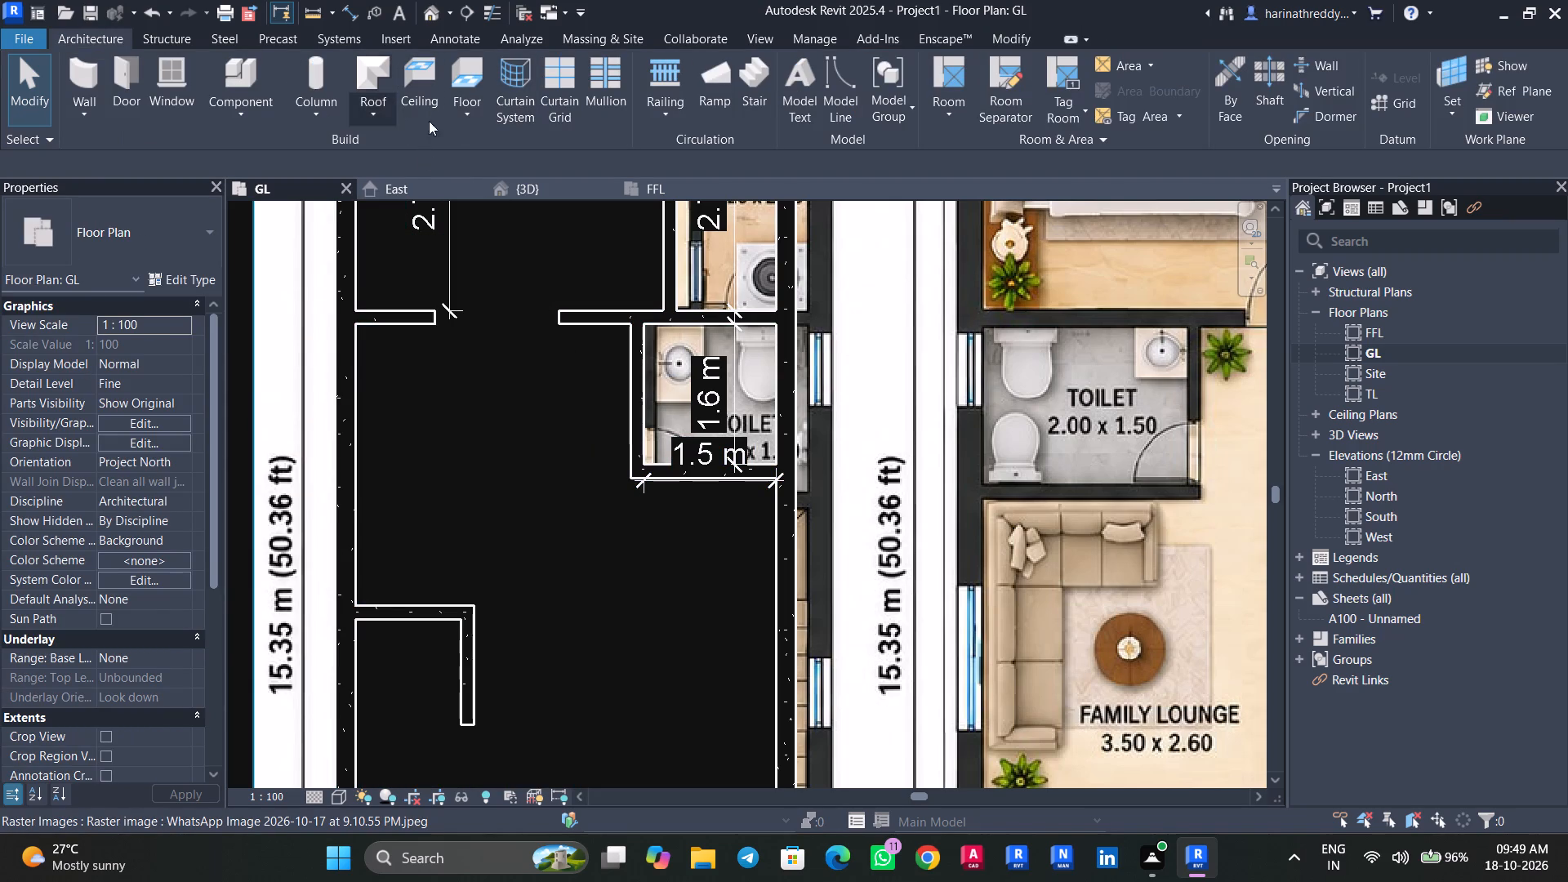
Create a MAIN FLOOR type floor with a rectangular boundary along the toilet's inner wall faces, about 1.5 m by 1.6 m.
click(478, 118)
click(487, 160)
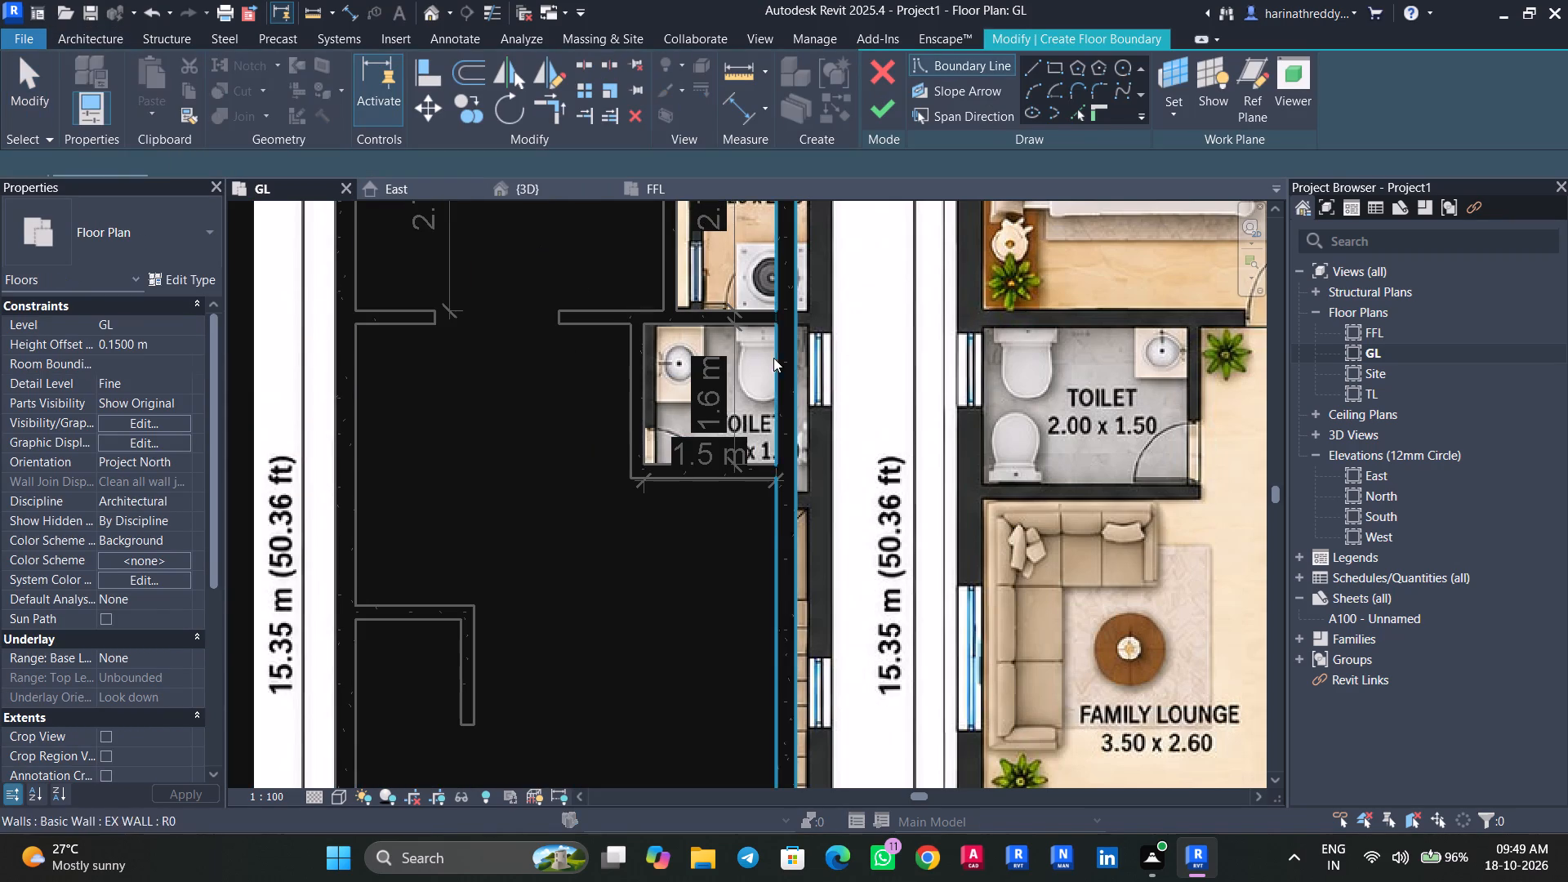
click(1052, 65)
scroll(780, 462, up, 4)
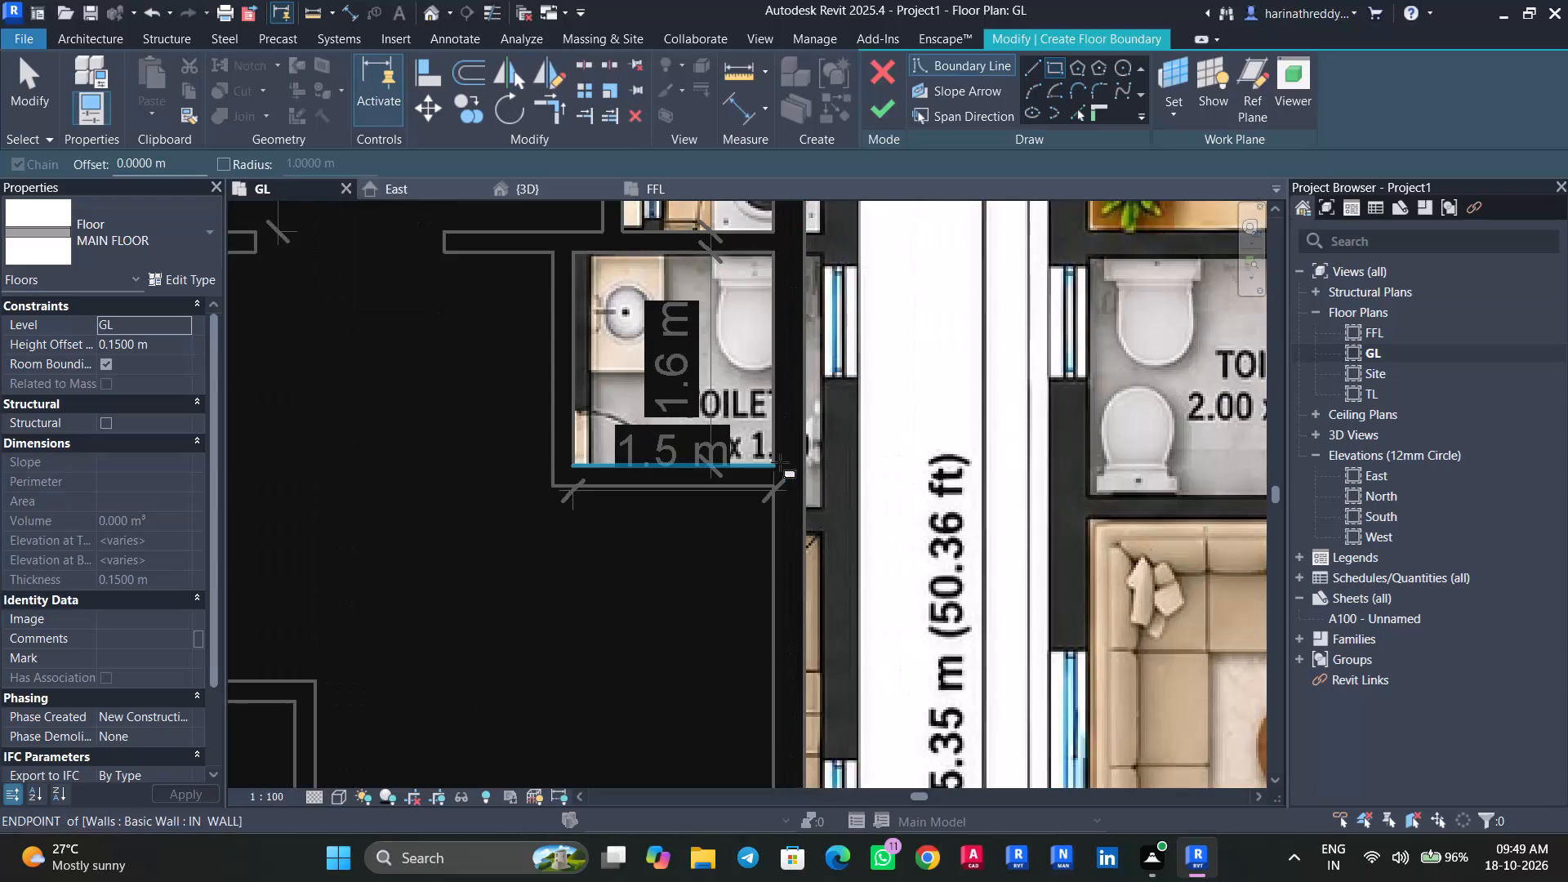
click(771, 467)
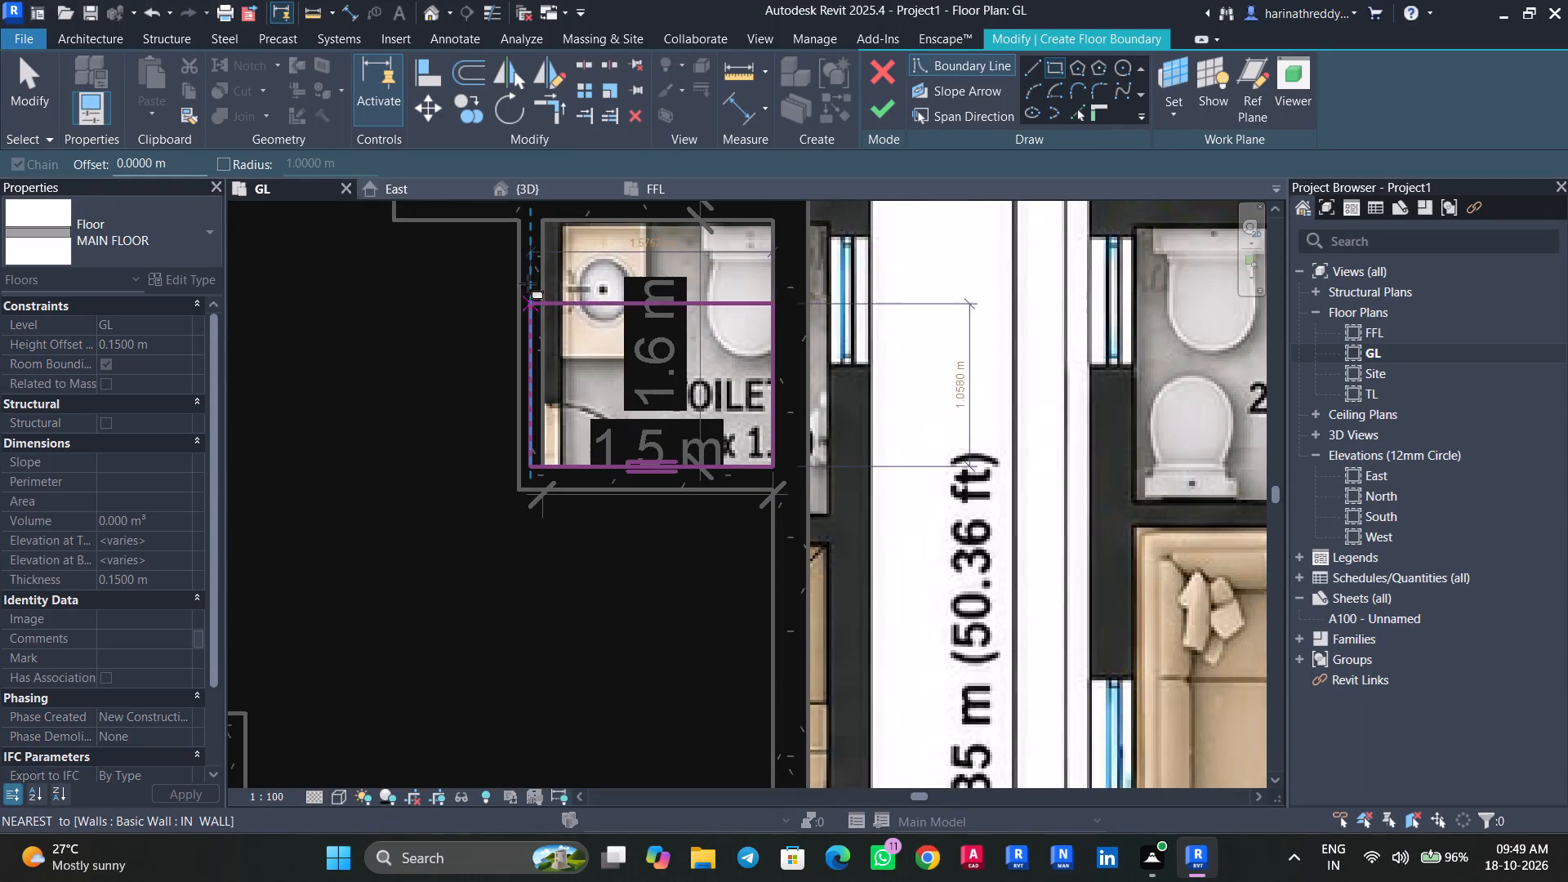
click(546, 222)
key(Escape)
key(Escape)
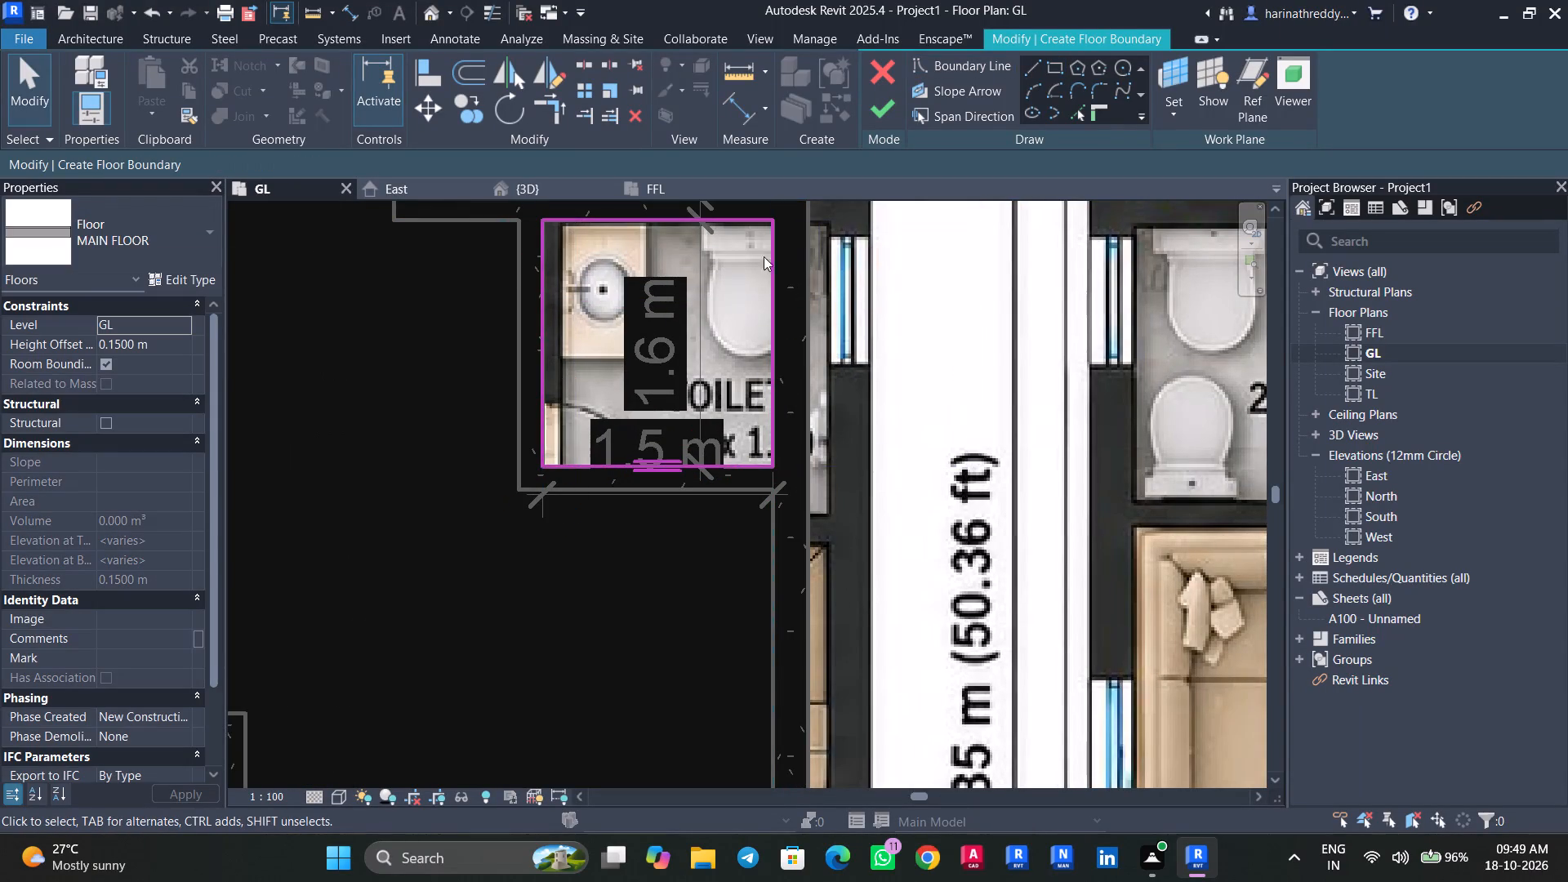
click(891, 109)
scroll(657, 400, down, 4)
middle_drag(657, 400, 702, 564)
key(Escape)
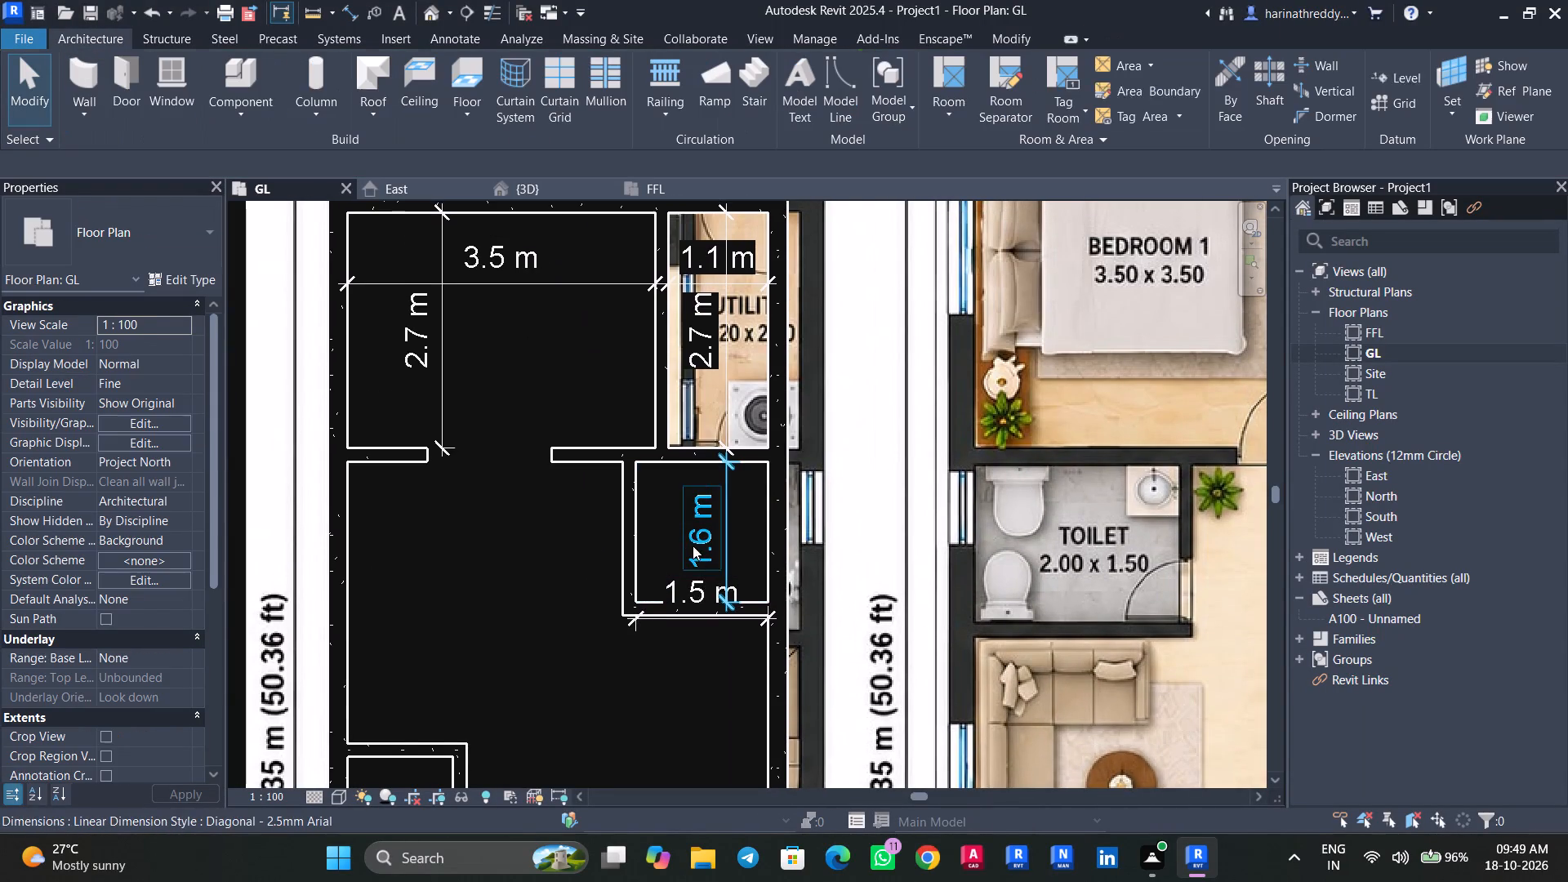
key(Escape)
Start an architectural floor for the utility room and duplicate the MAIN FLOOR type as UTILITY FLOOR.
scroll(718, 392, up, 2)
middle_drag(718, 392, 690, 506)
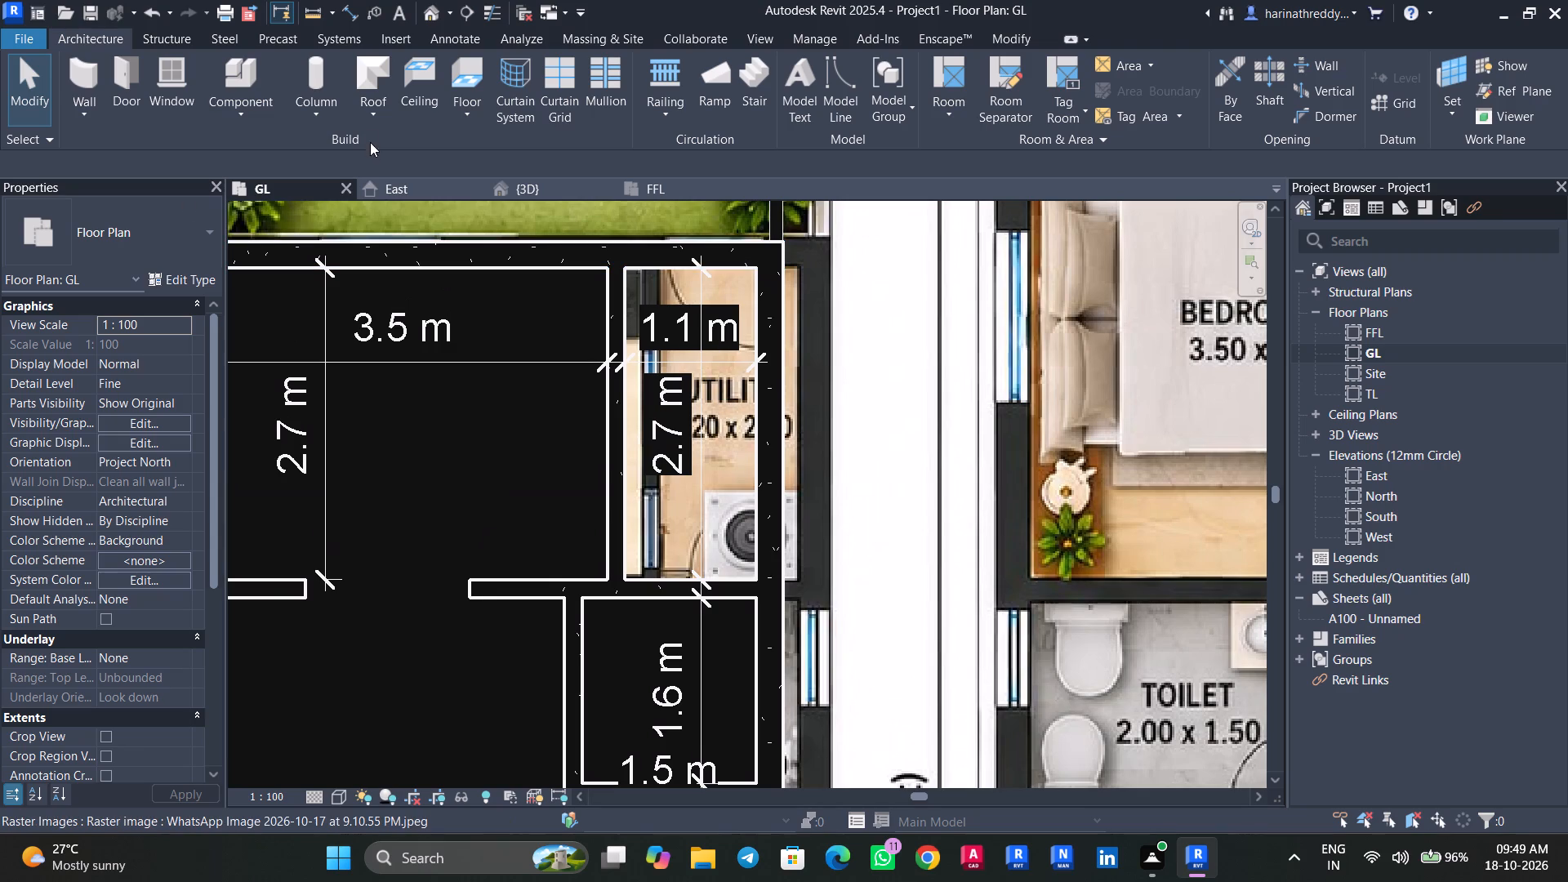
click(469, 114)
click(475, 156)
click(163, 283)
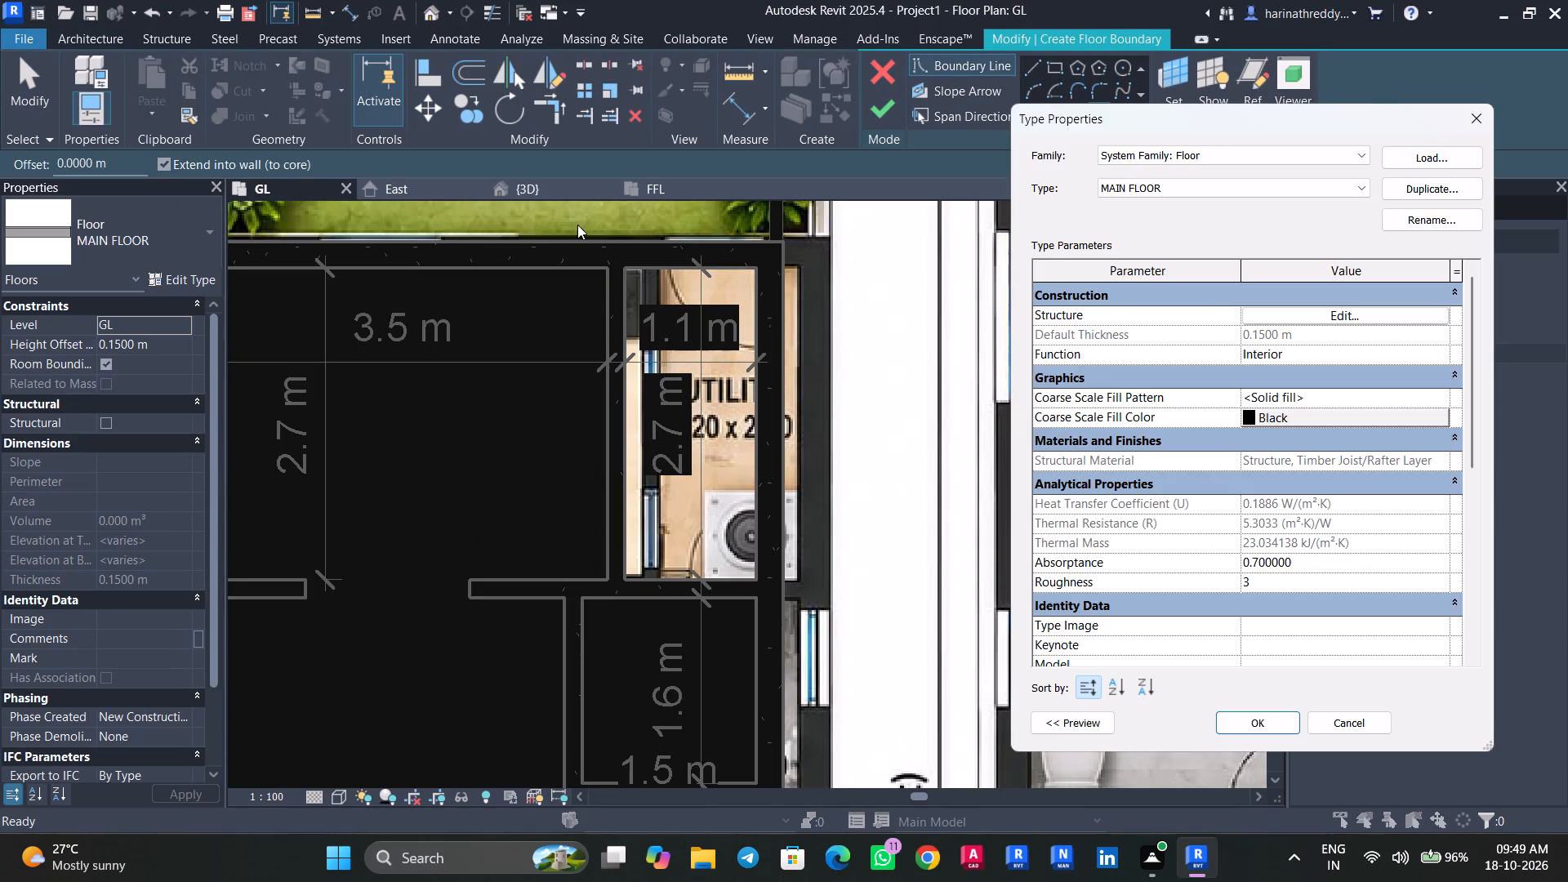
click(1396, 199)
text(UTILITY)
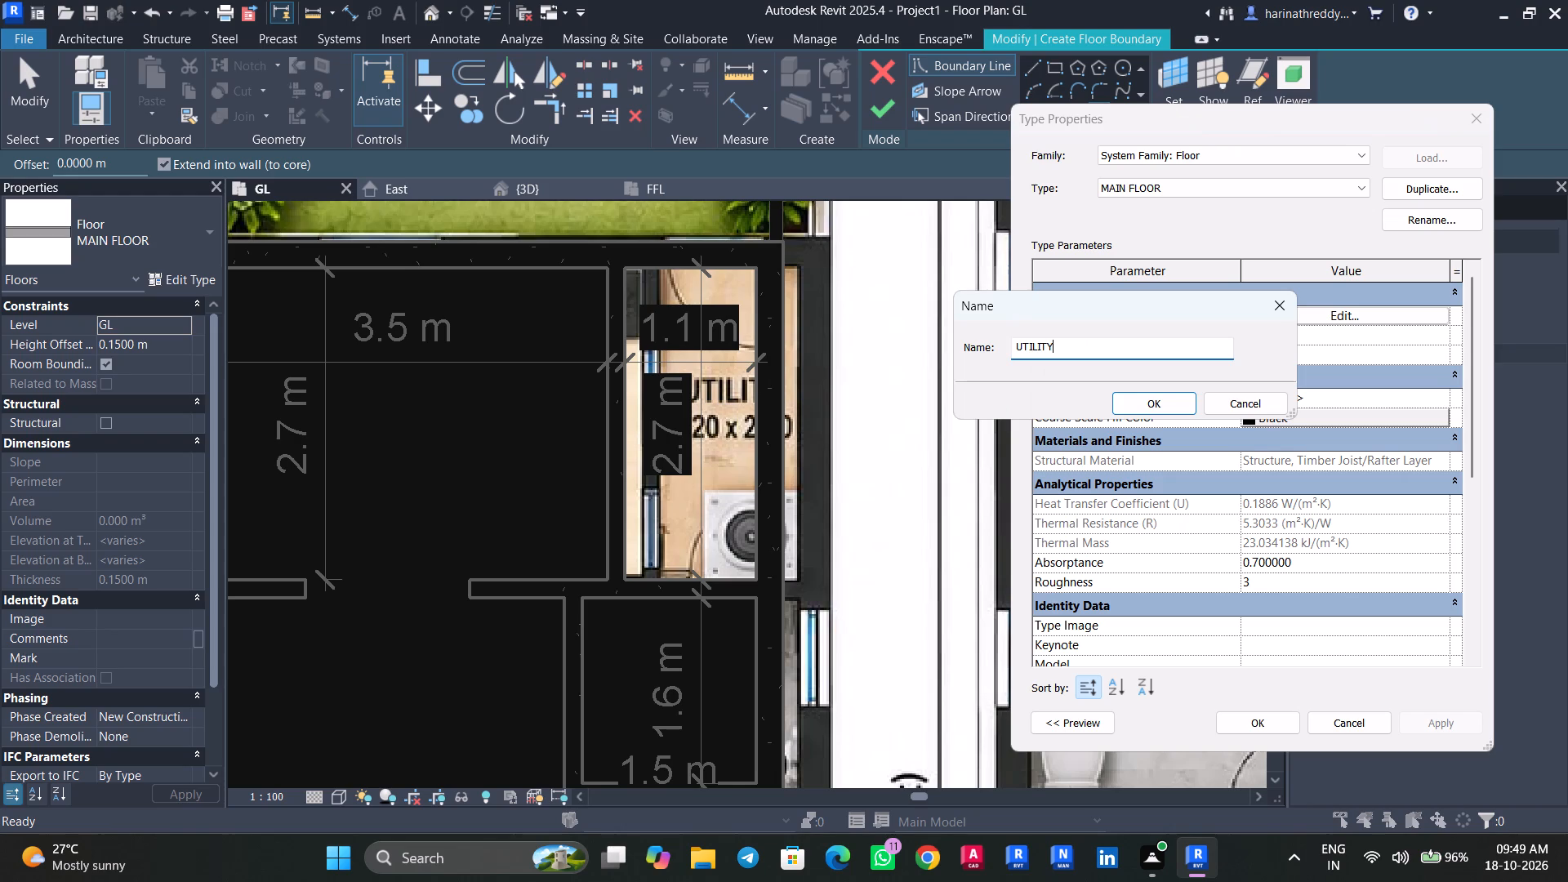
key(space)
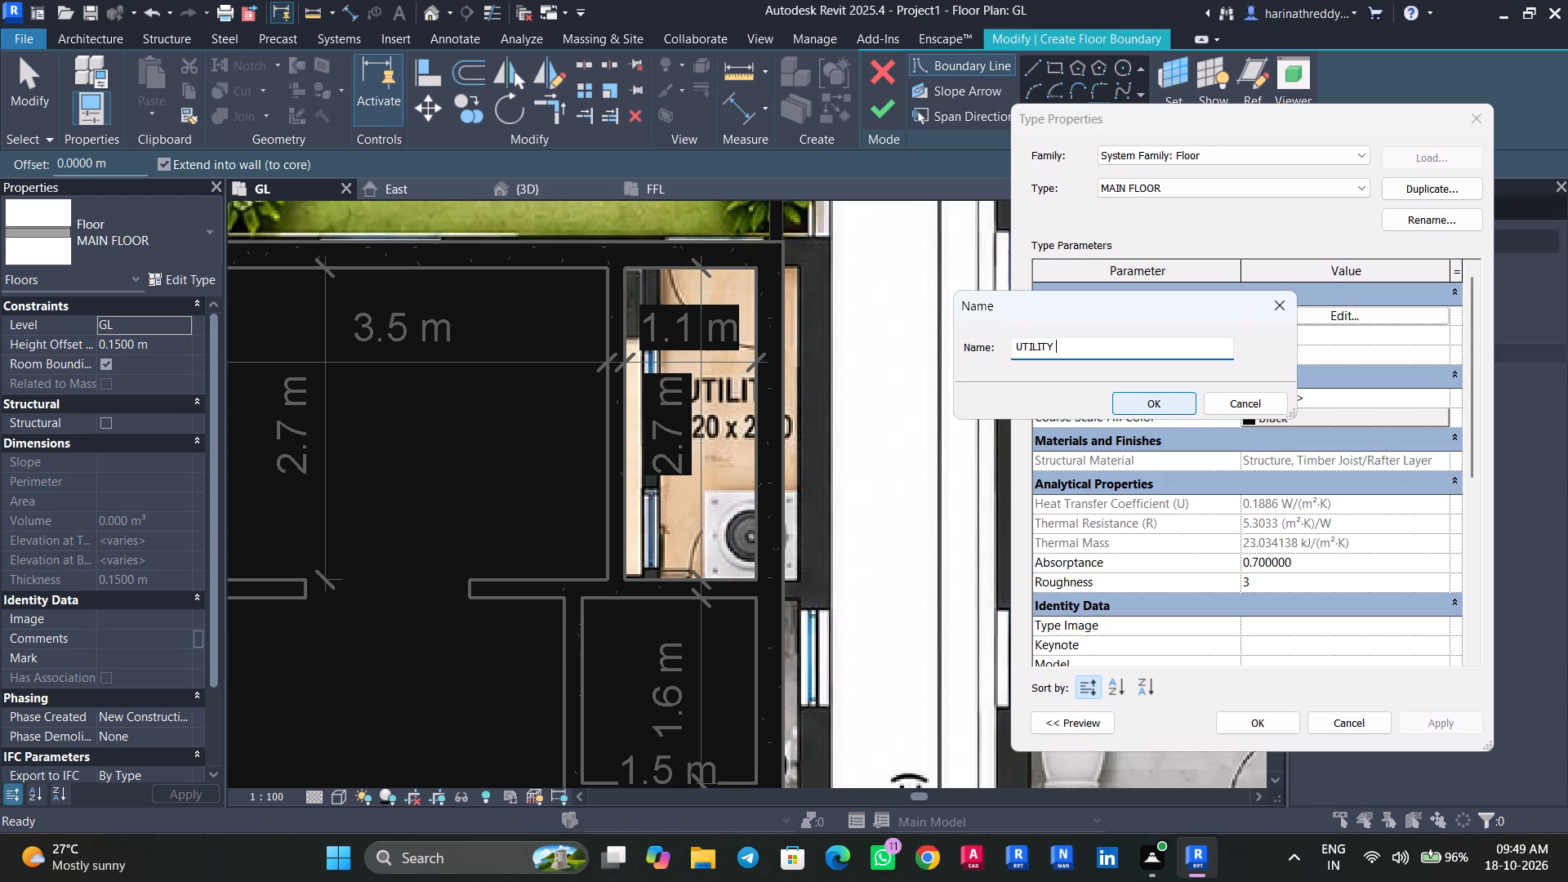
text(FLOOR)
click(1164, 421)
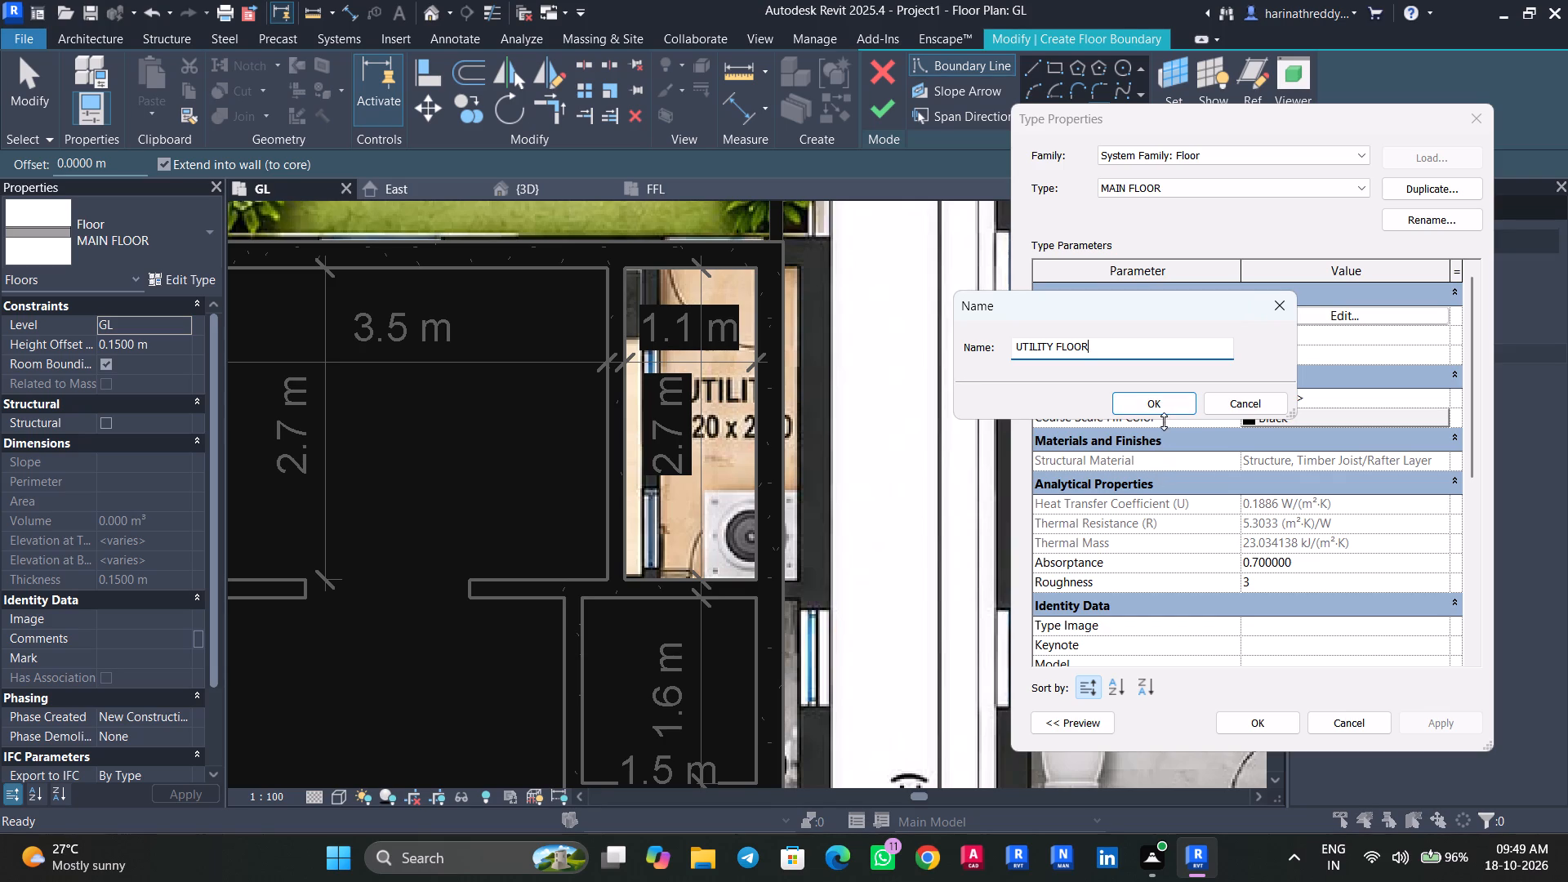
click(1164, 399)
click(1245, 725)
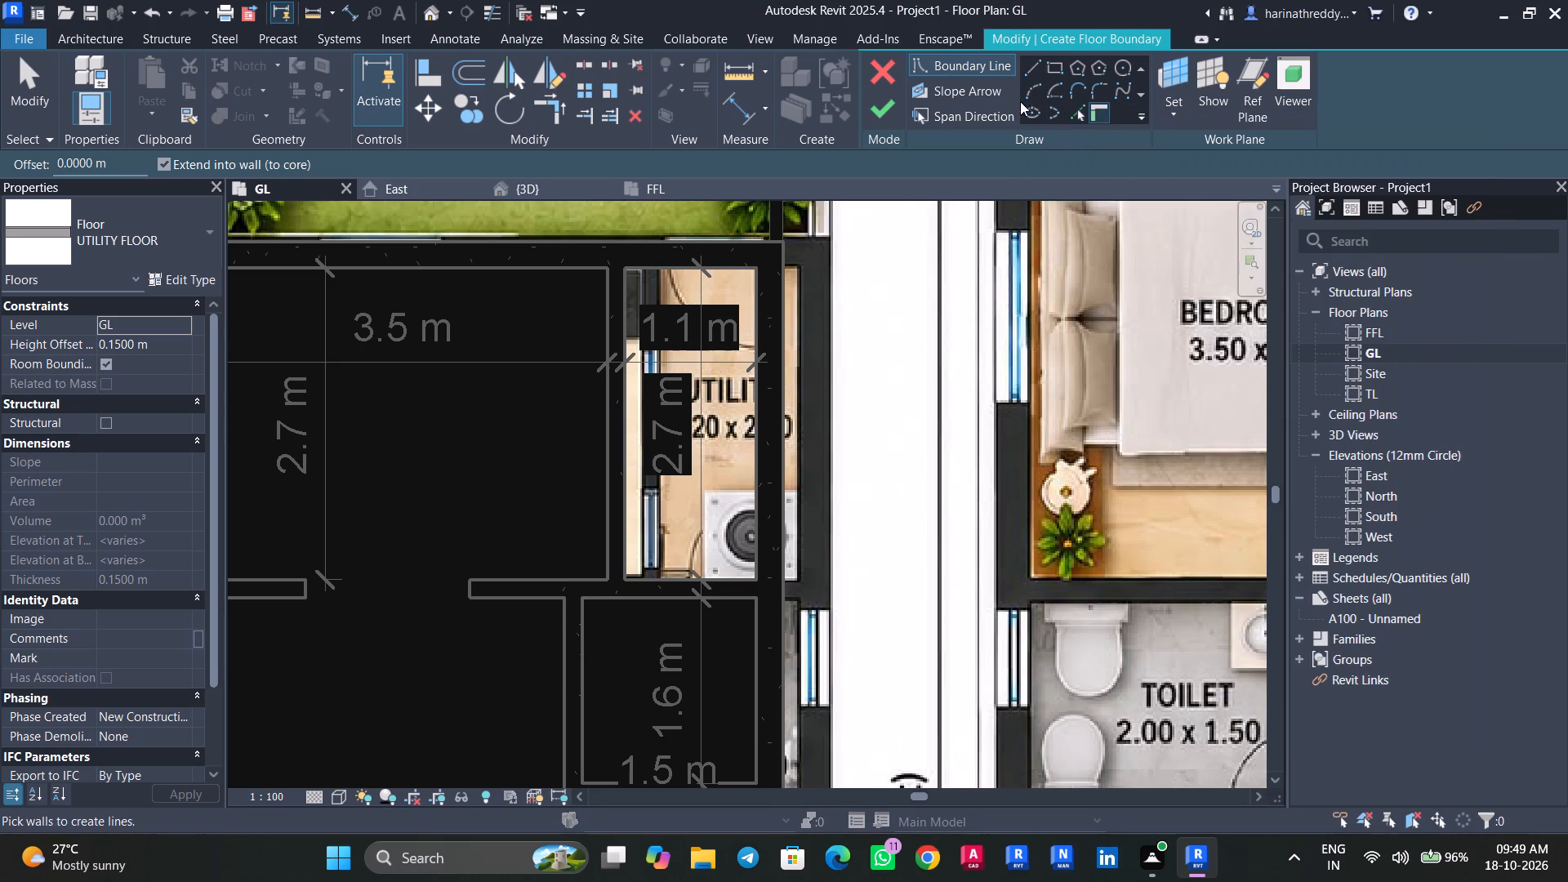
Create the UTILITY FLOOR with a rectangular boundary along the utility room's inner wall faces, about 1.1 m by 2.7 m.
click(1055, 56)
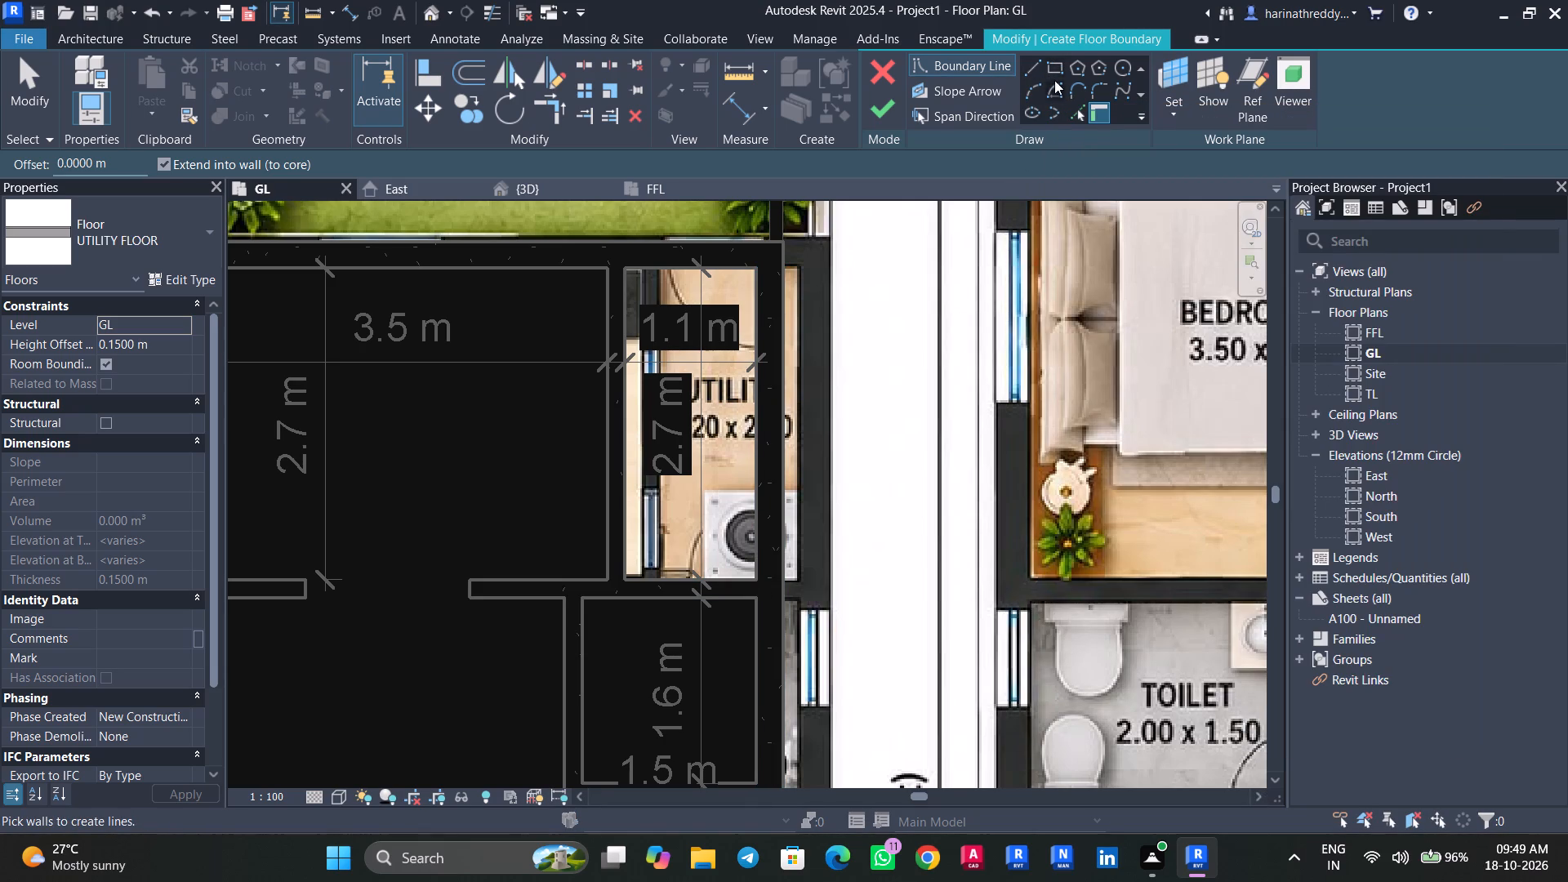
click(1054, 73)
click(749, 579)
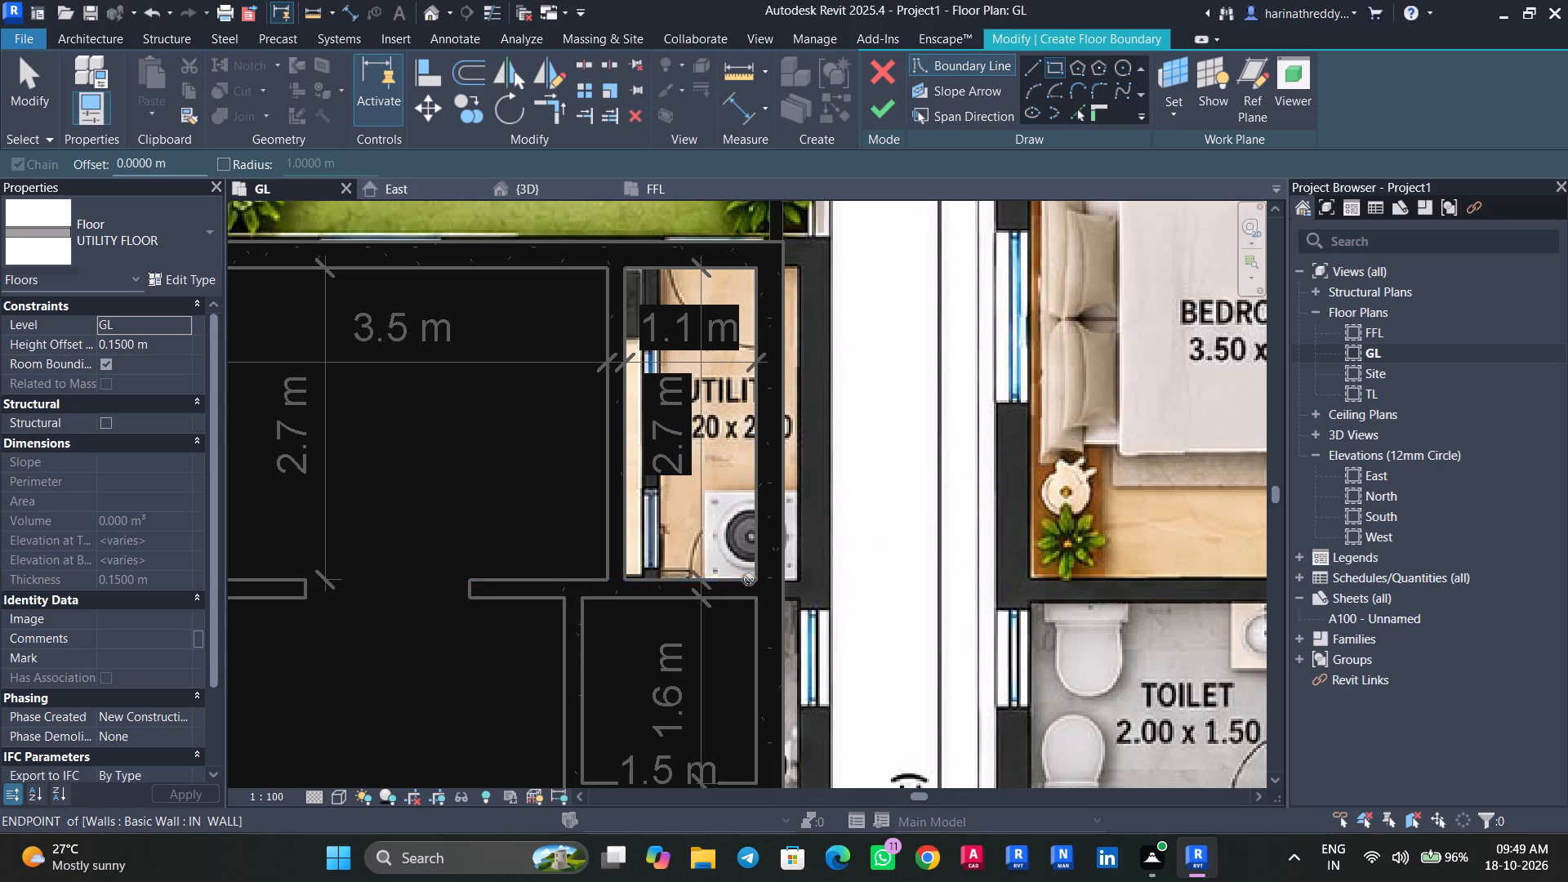
click(626, 264)
key(Escape)
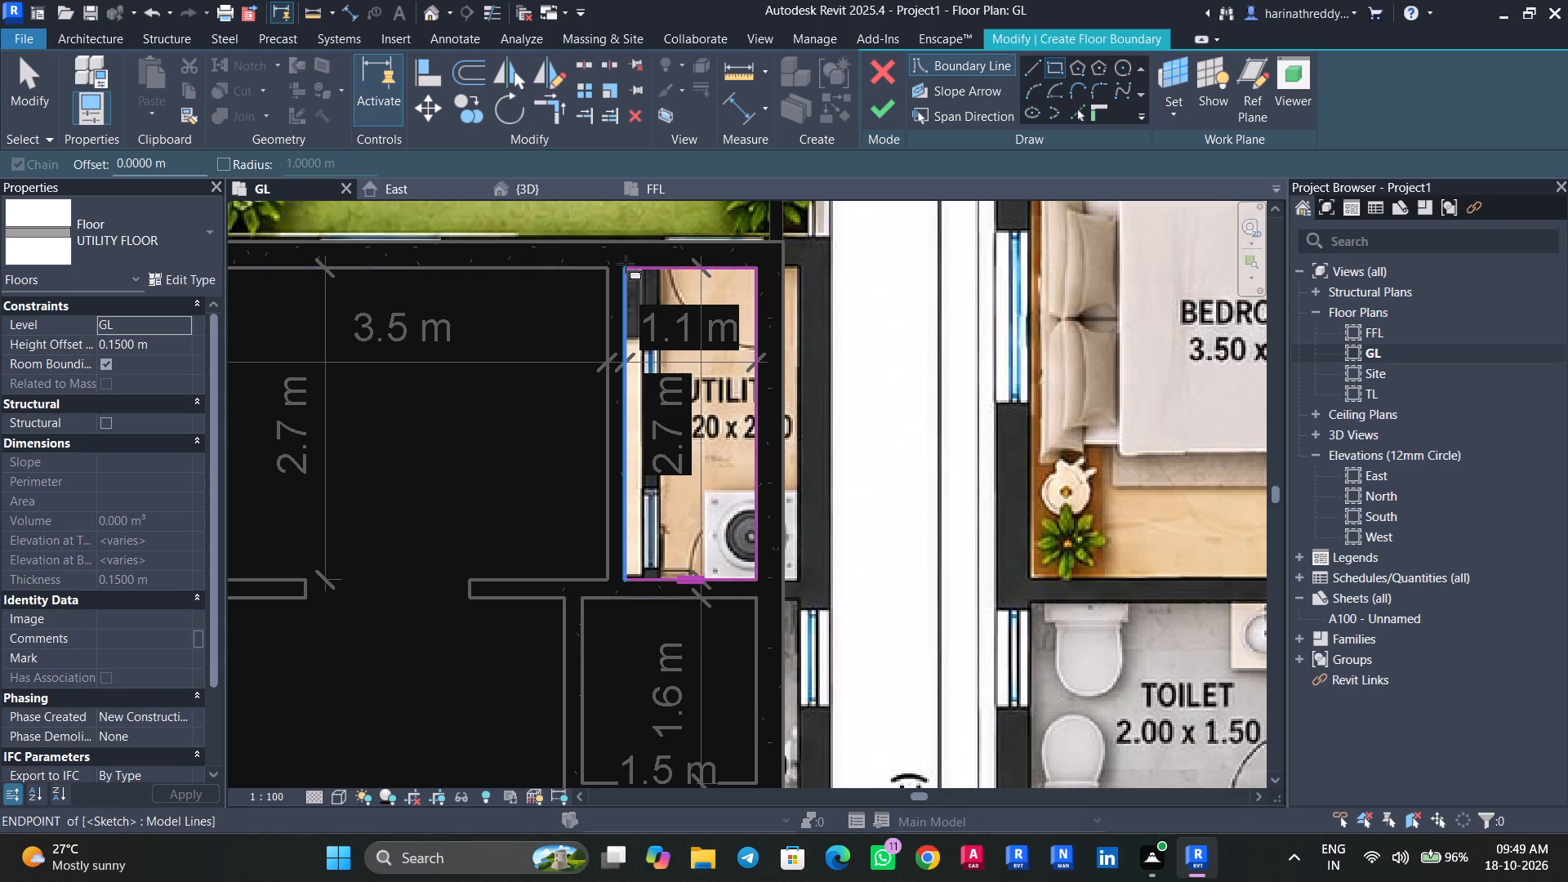
click(893, 106)
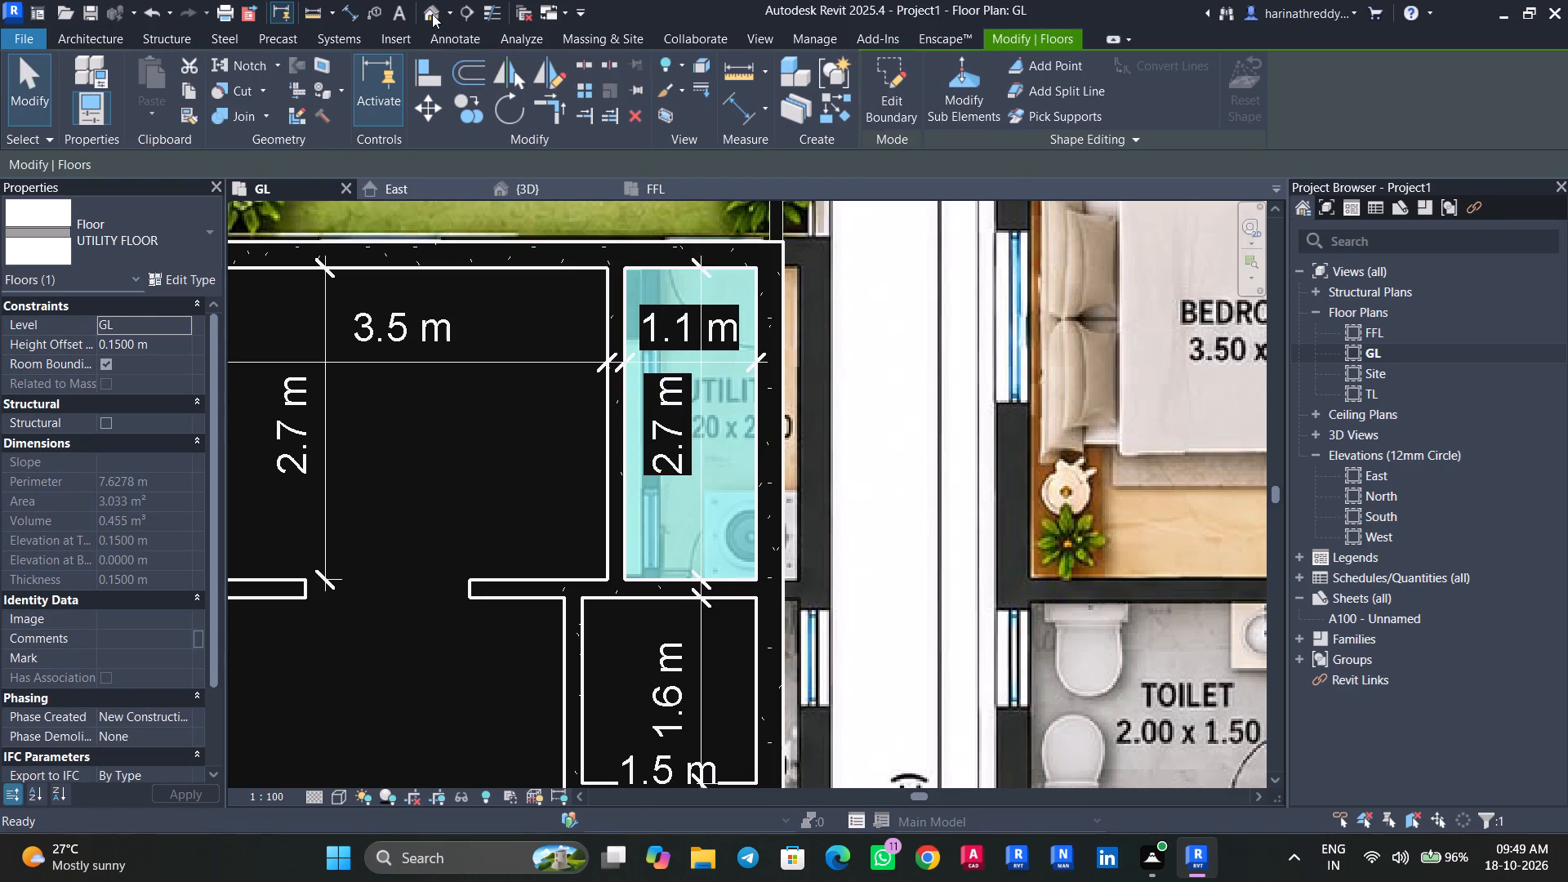
Inspect the ground-floor walls and floors in the 3D view, and return to the GL floor plan.
click(432, 13)
scroll(697, 577, down, 3)
shift+middle_drag(717, 589, 934, 634)
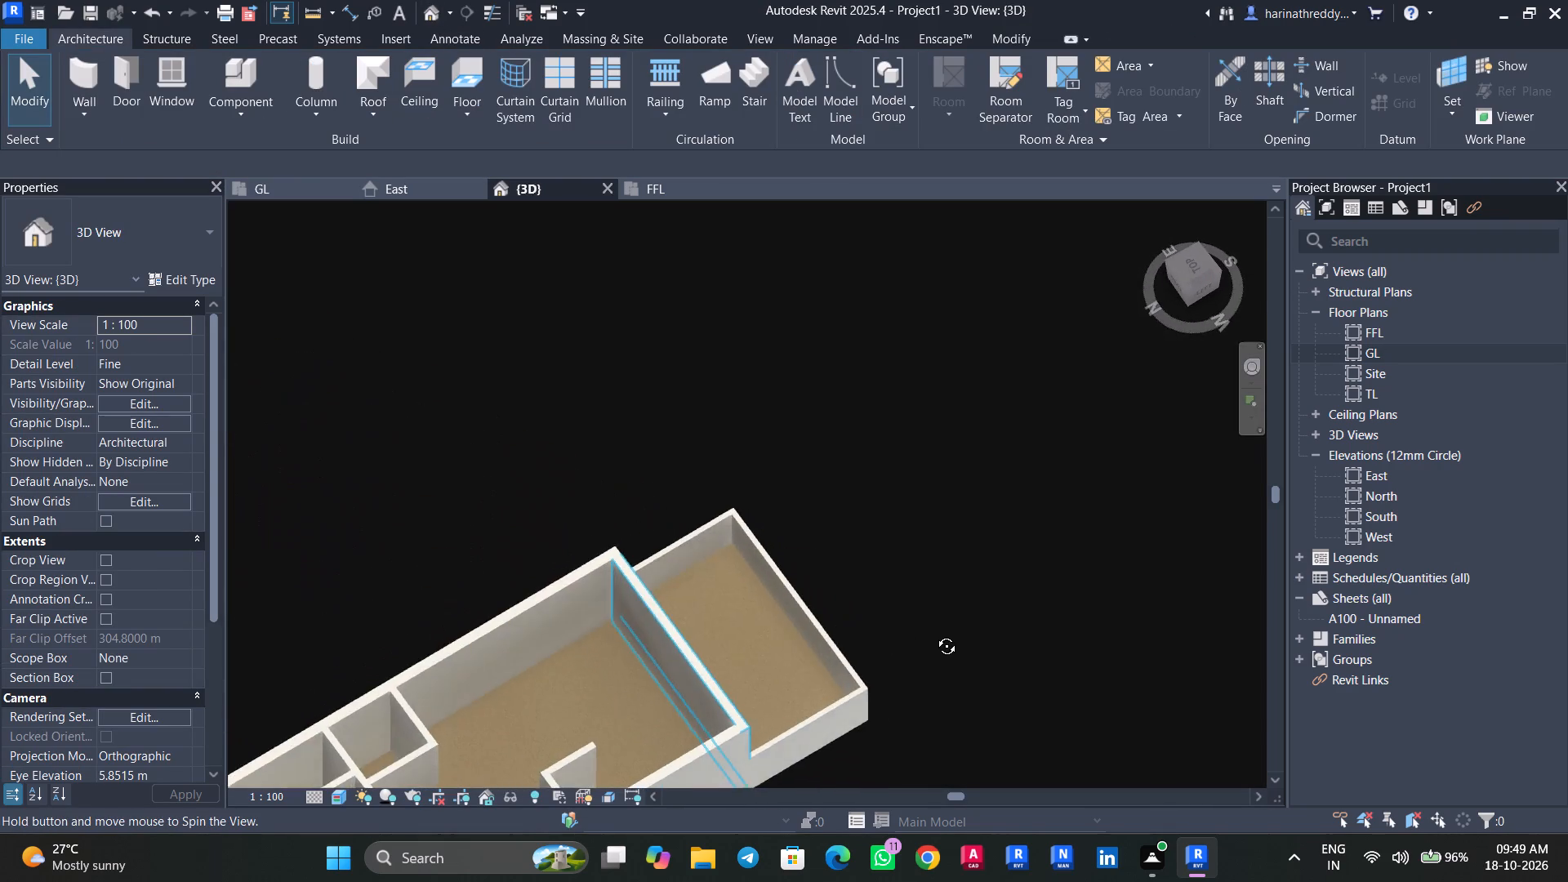
shift+middle_drag(934, 634, 422, 597)
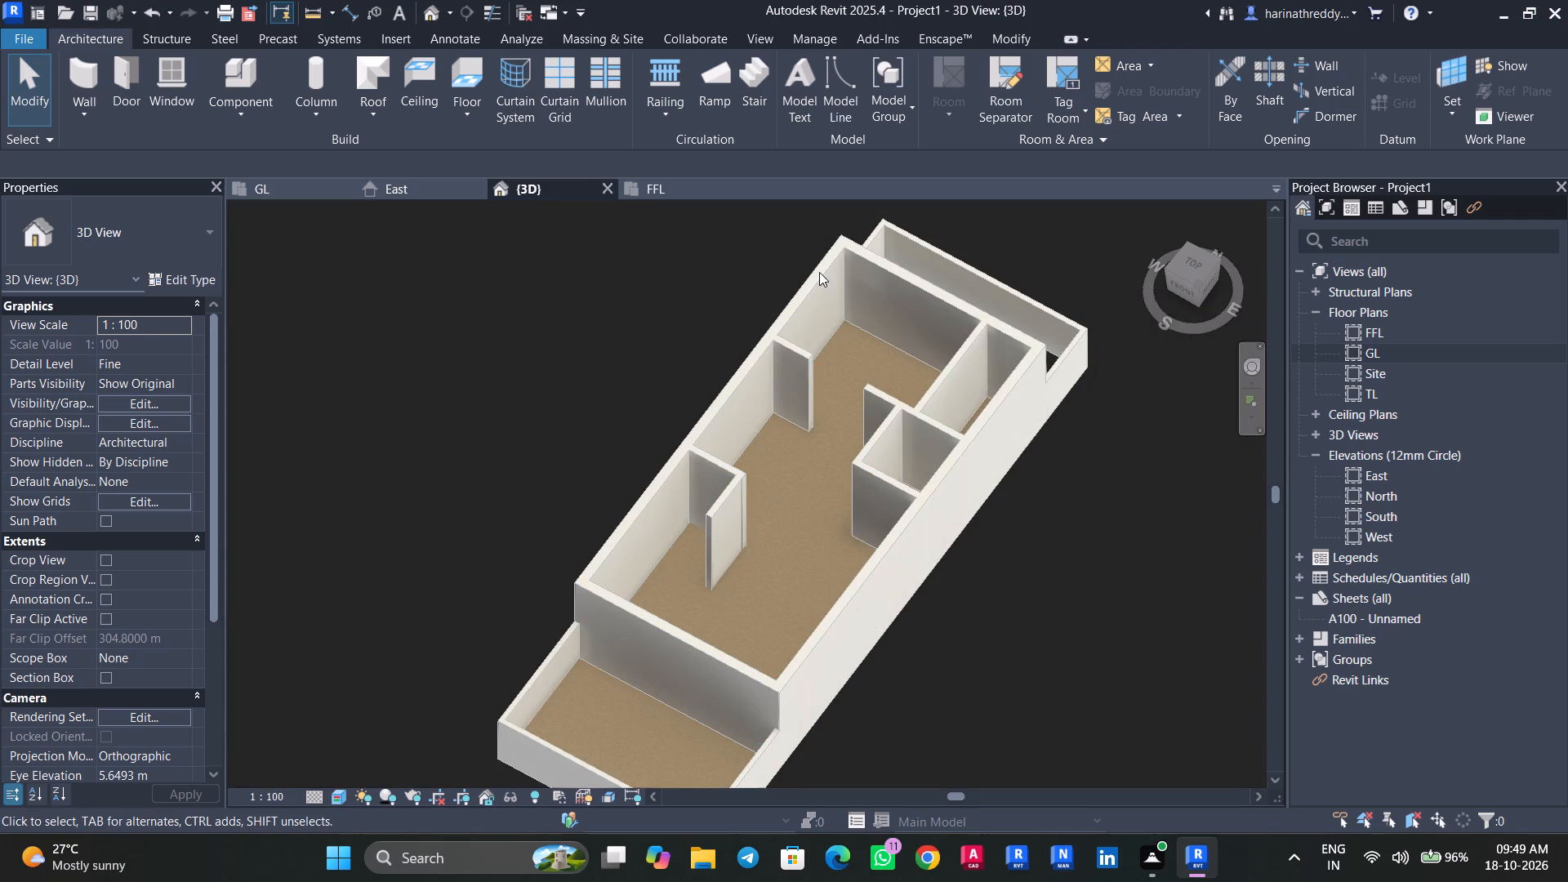
click(284, 185)
Start an architectural floor for the rear setback and duplicate the UTILITY FLOOR type as REAR SETBACK FLOOR.
scroll(888, 449, down, 5)
middle_drag(898, 457, 930, 515)
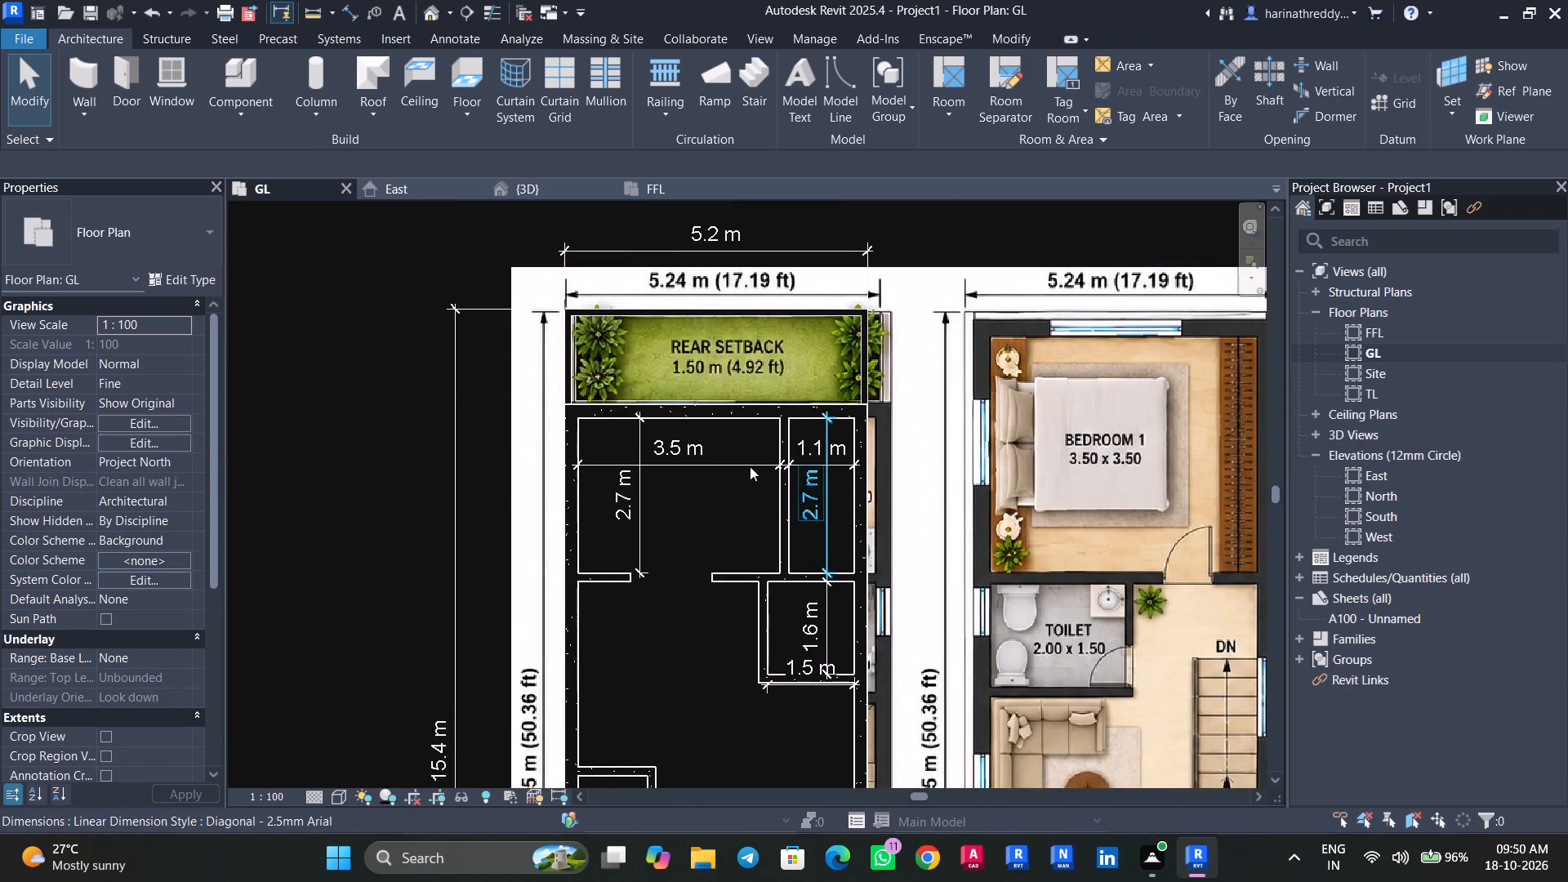
scroll(748, 466, up, 2)
middle_drag(770, 478, 800, 511)
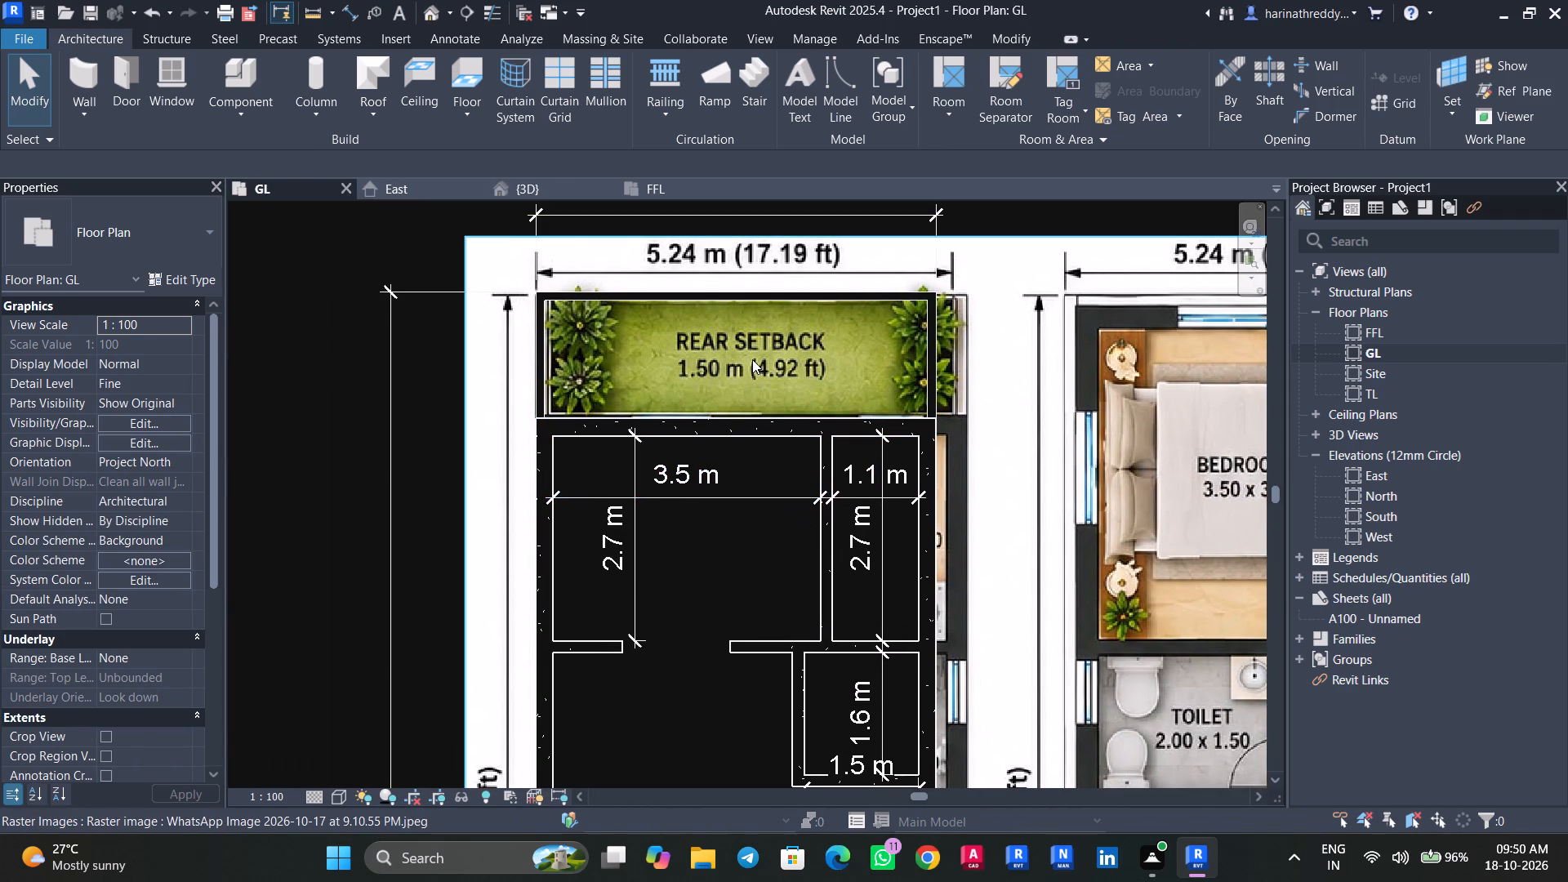
click(459, 121)
click(469, 159)
click(198, 276)
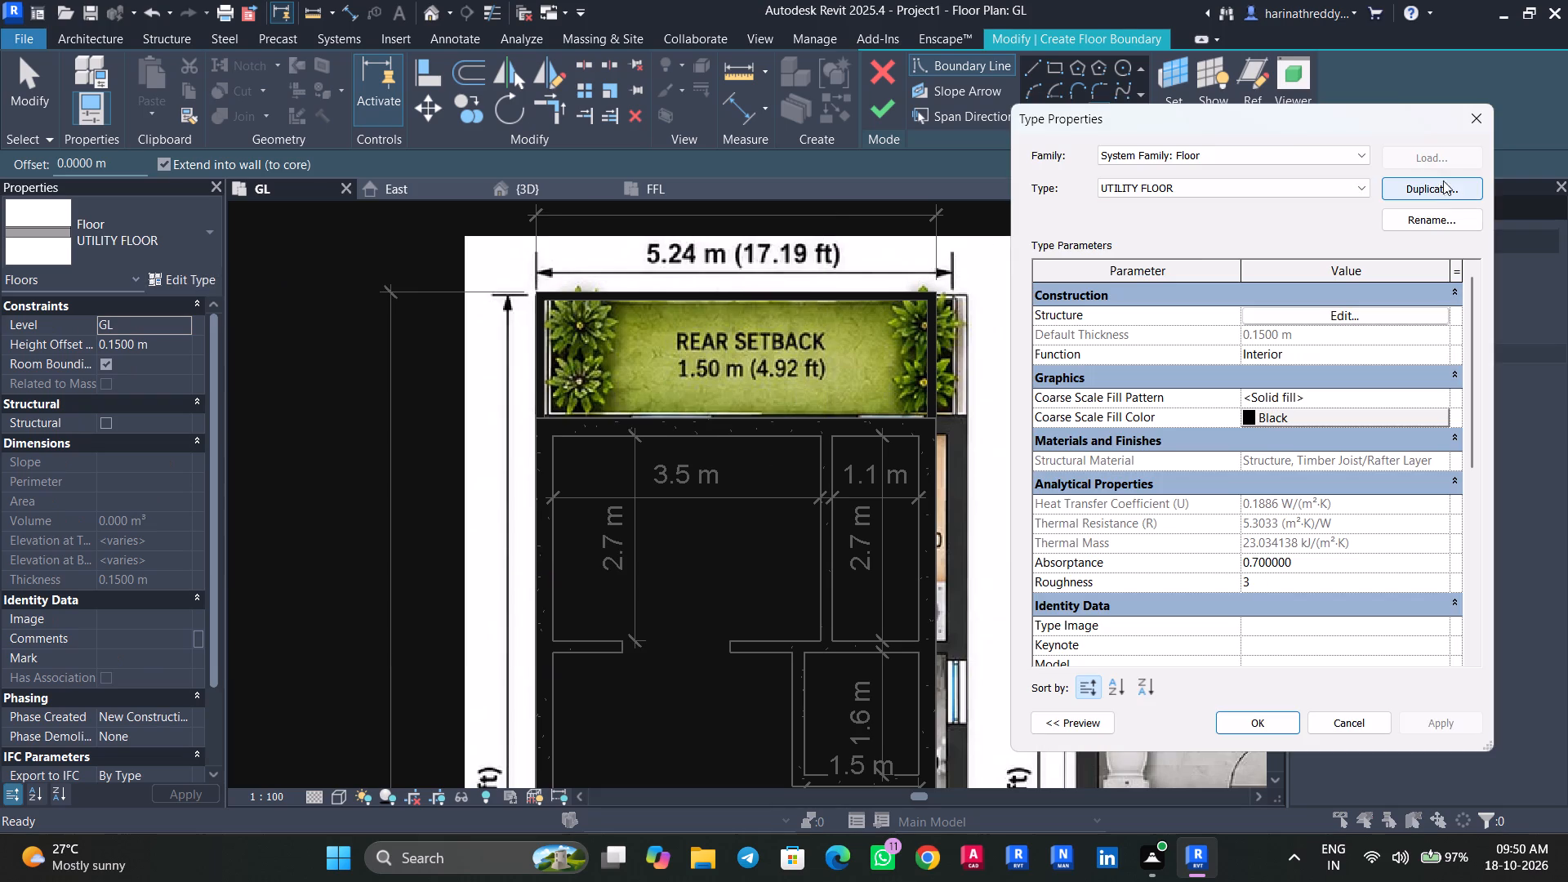
click(1442, 192)
text(REARE)
key(BackSpace)
key(space)
text(ST)
key(BackSpace)
key(w)
key(BackSpace)
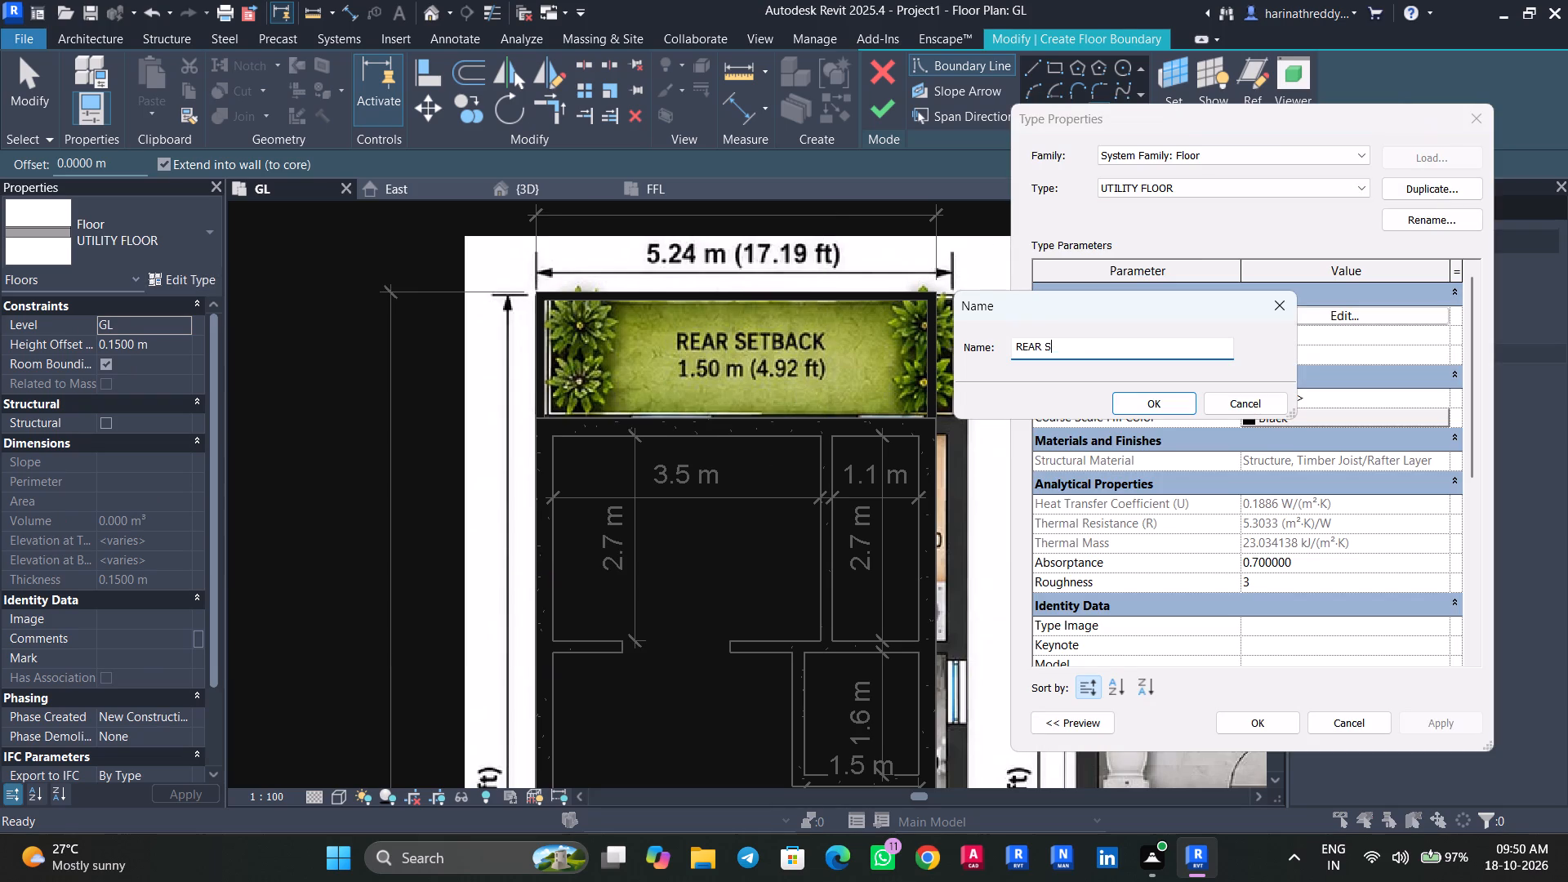
key(e)
text(T)
key(space)
key(BackSpace)
text(BA)
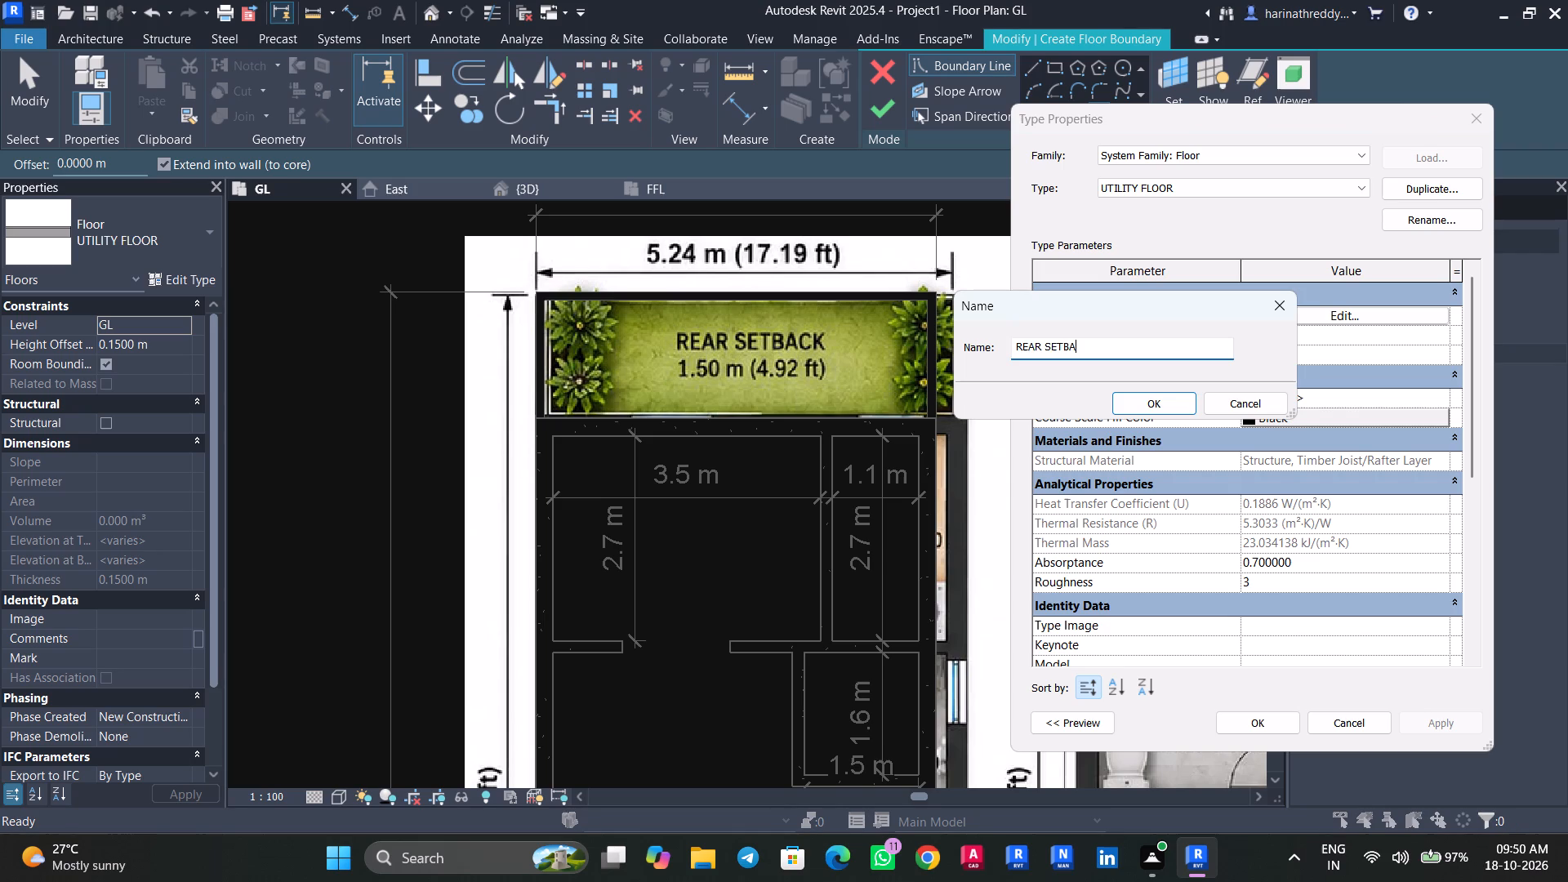
text(CK)
key(space)
text(FLOOR)
click(1155, 401)
click(1264, 724)
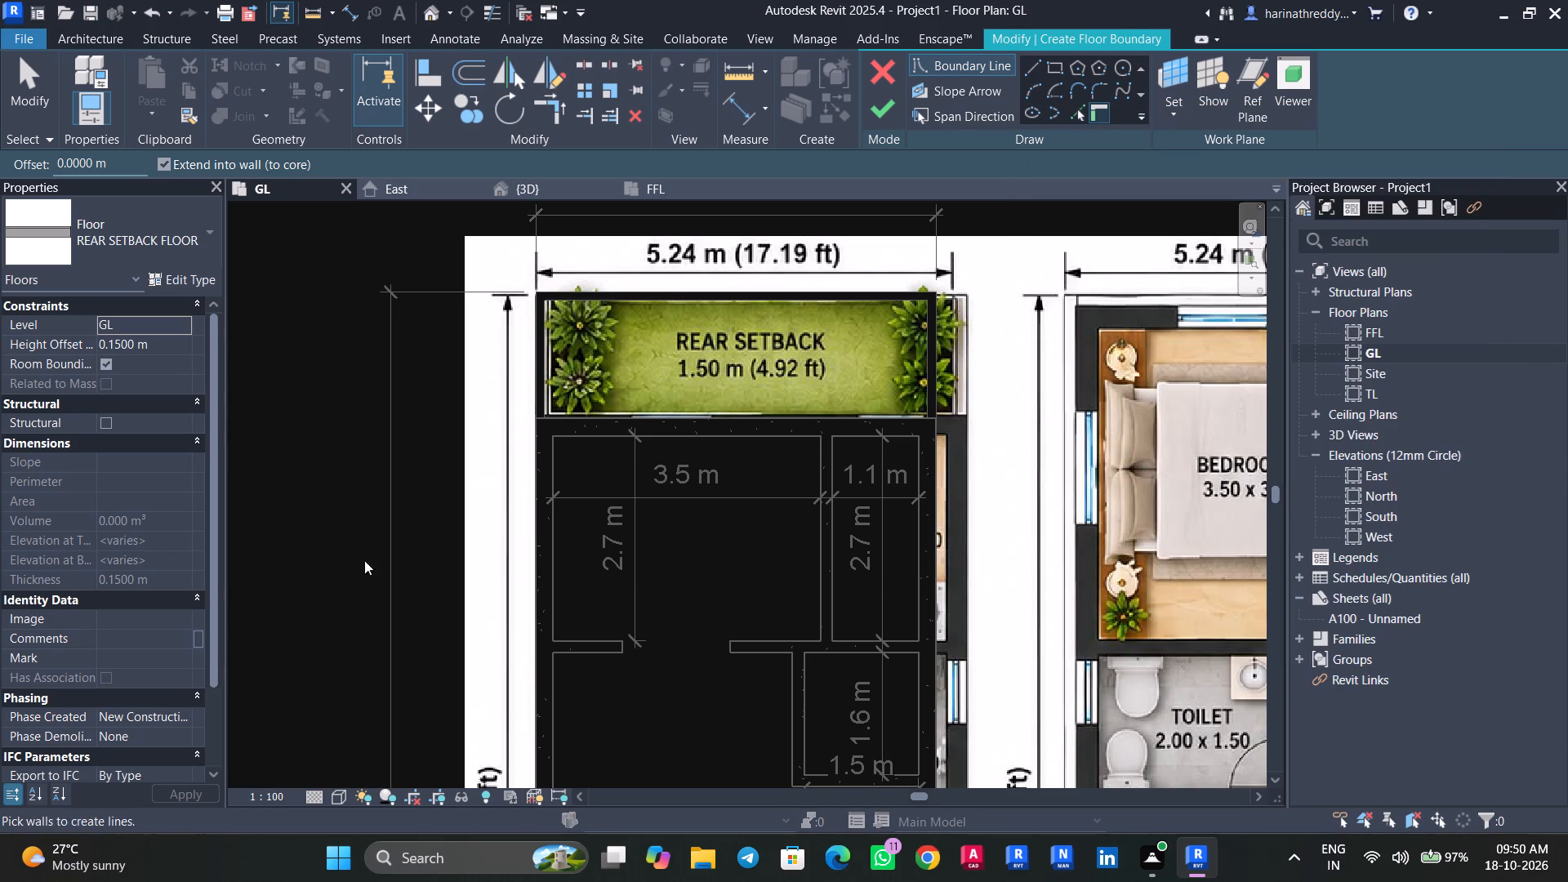
Create the rear setback floor with a rectangular boundary along its compound wall's inner faces and the house's rear wall.
key(grave)
key(Escape)
key(Escape)
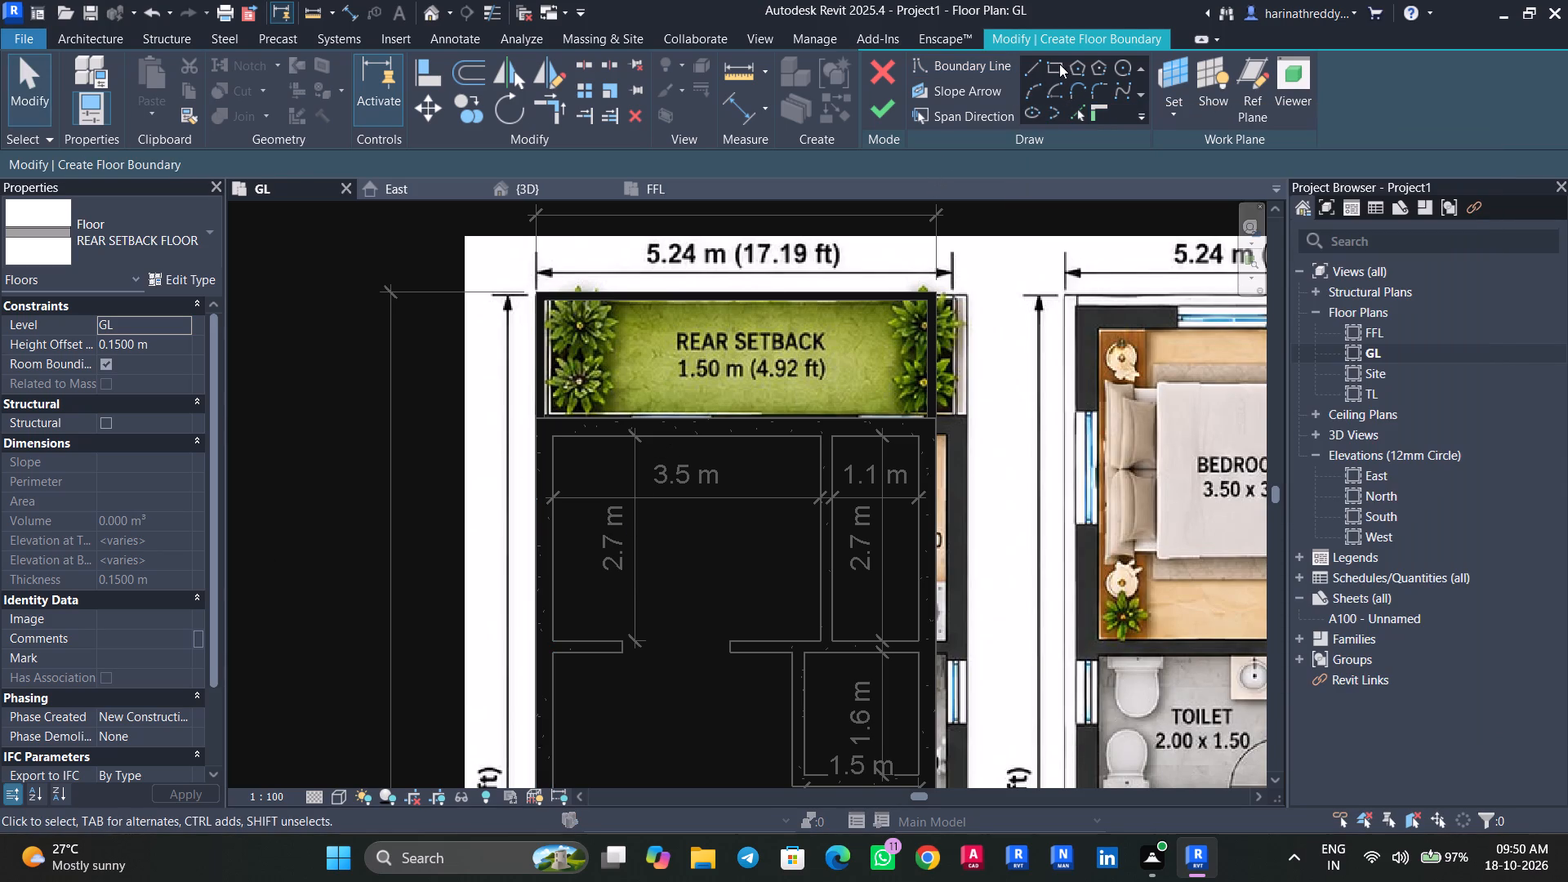
click(1058, 63)
scroll(555, 317, up, 4)
click(537, 293)
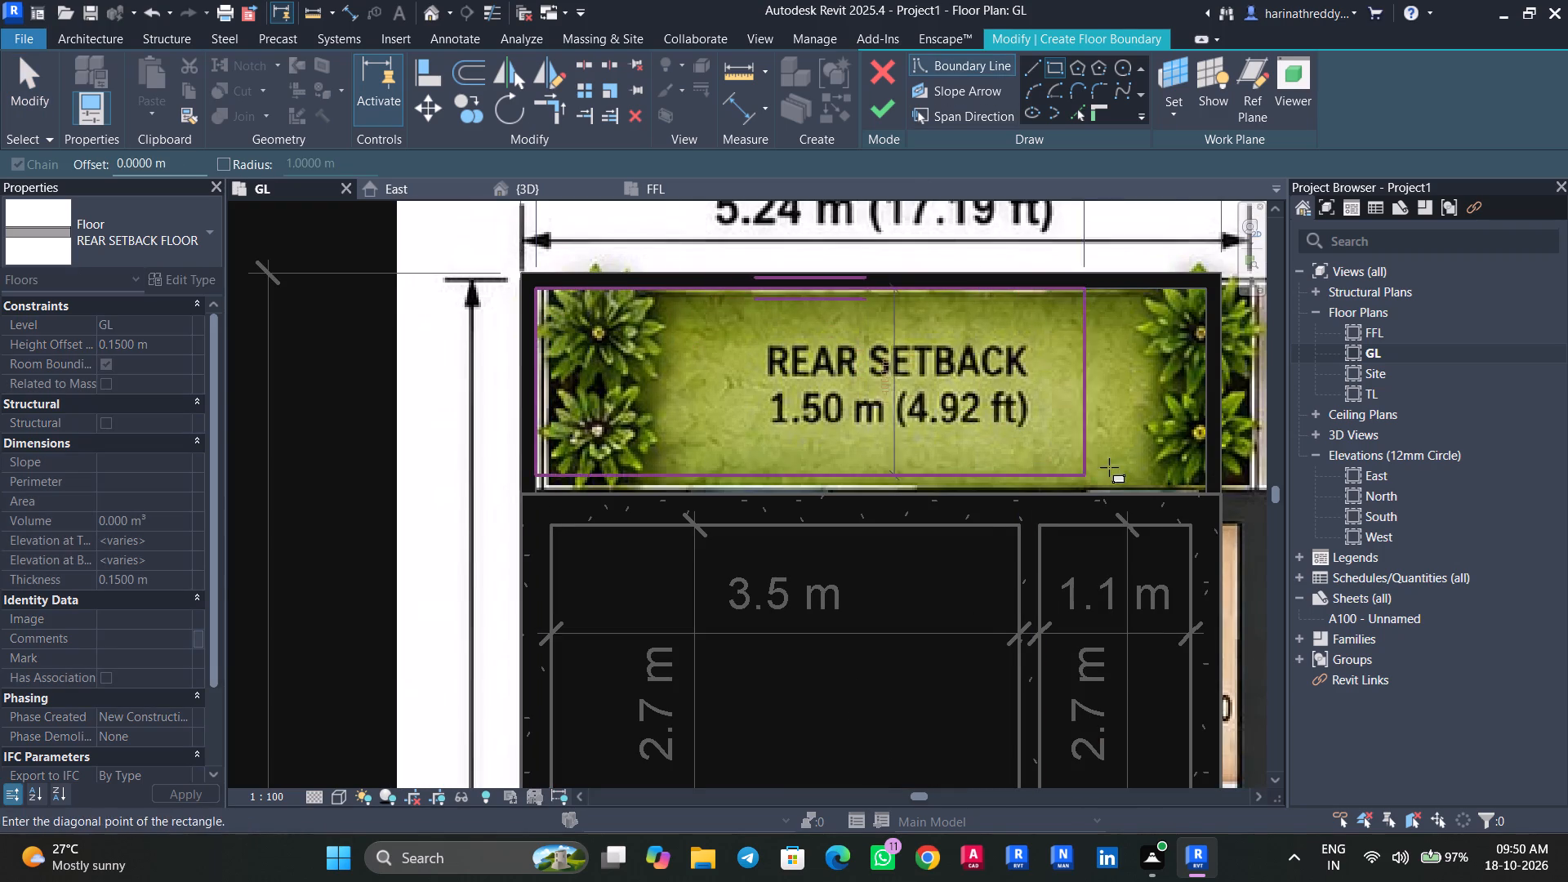
click(1209, 496)
key(Escape)
key(Escape)
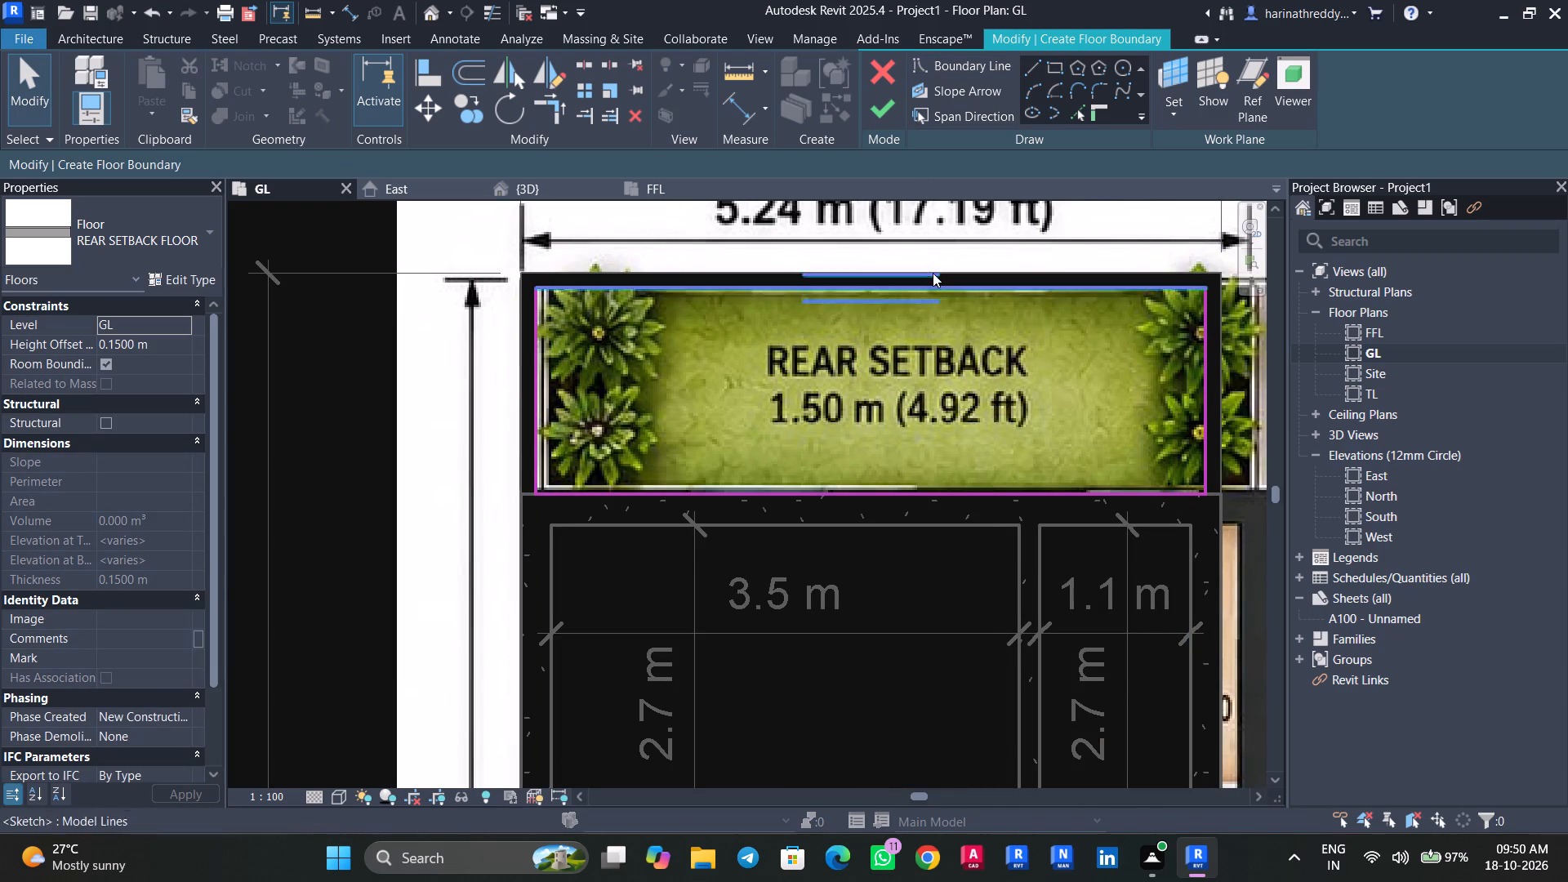
click(879, 103)
Switch the GL plan's line display to thin lines.
scroll(1201, 559, up, 5)
middle_drag(1202, 559, 996, 619)
key(Escape)
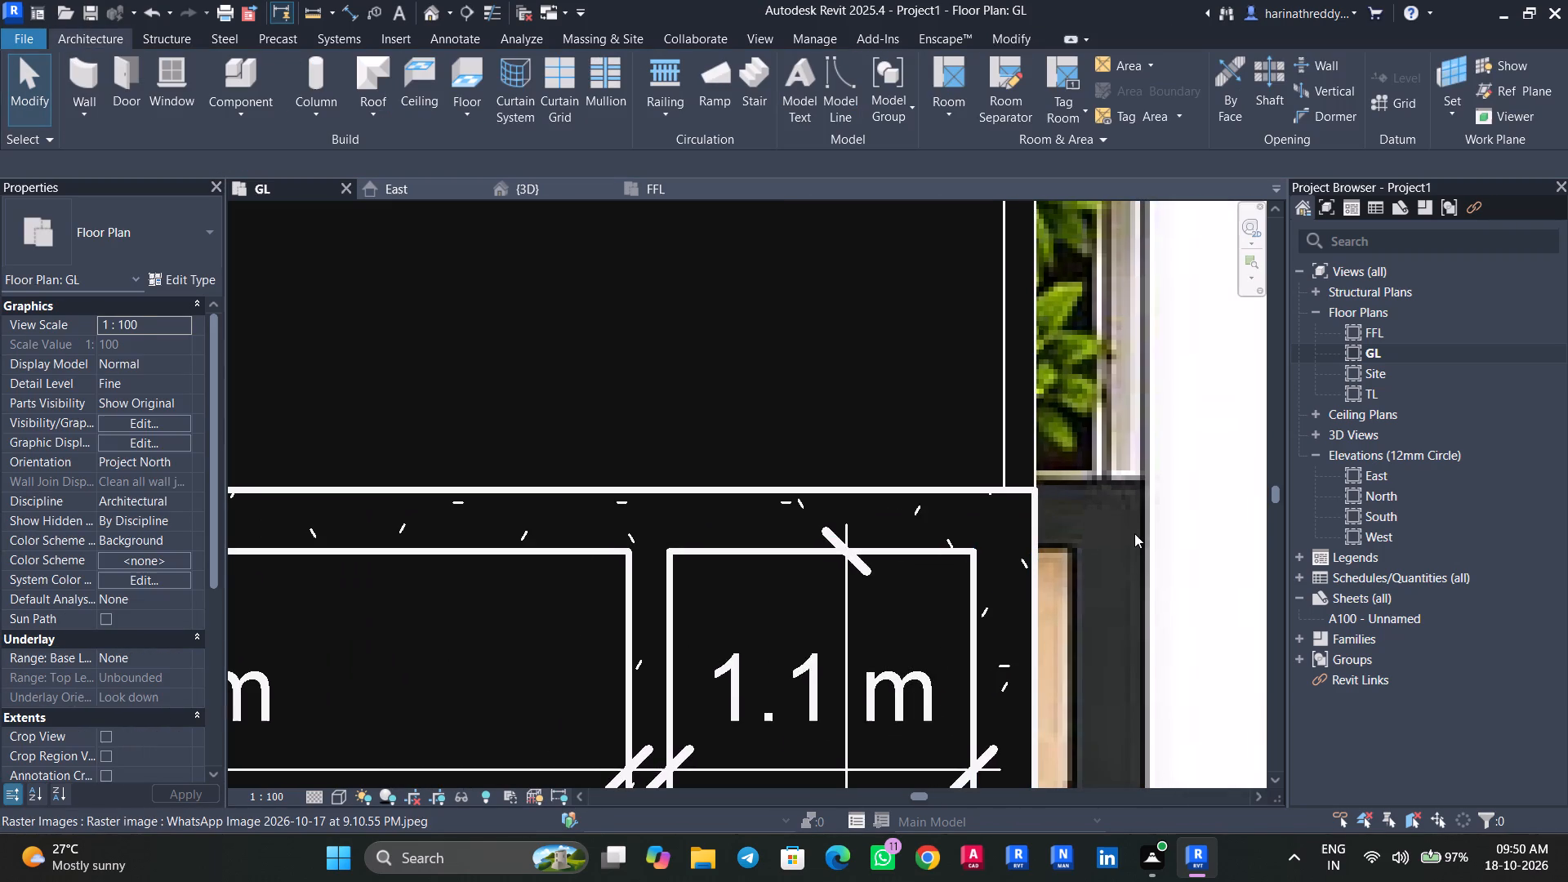
key(Escape)
text(AL)
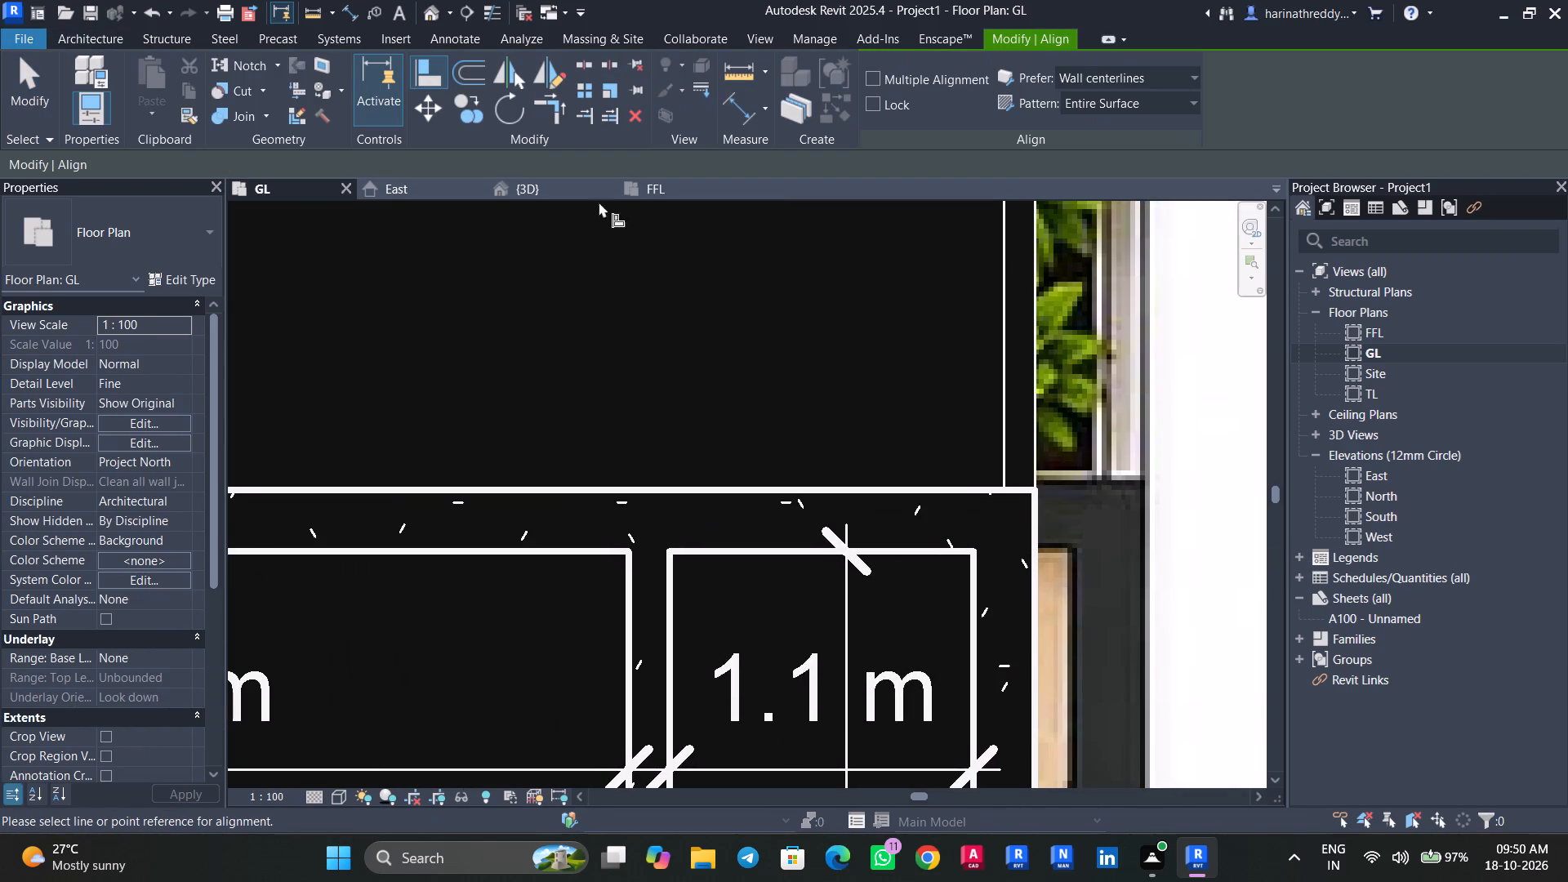
click(488, 16)
scroll(1033, 532, down, 4)
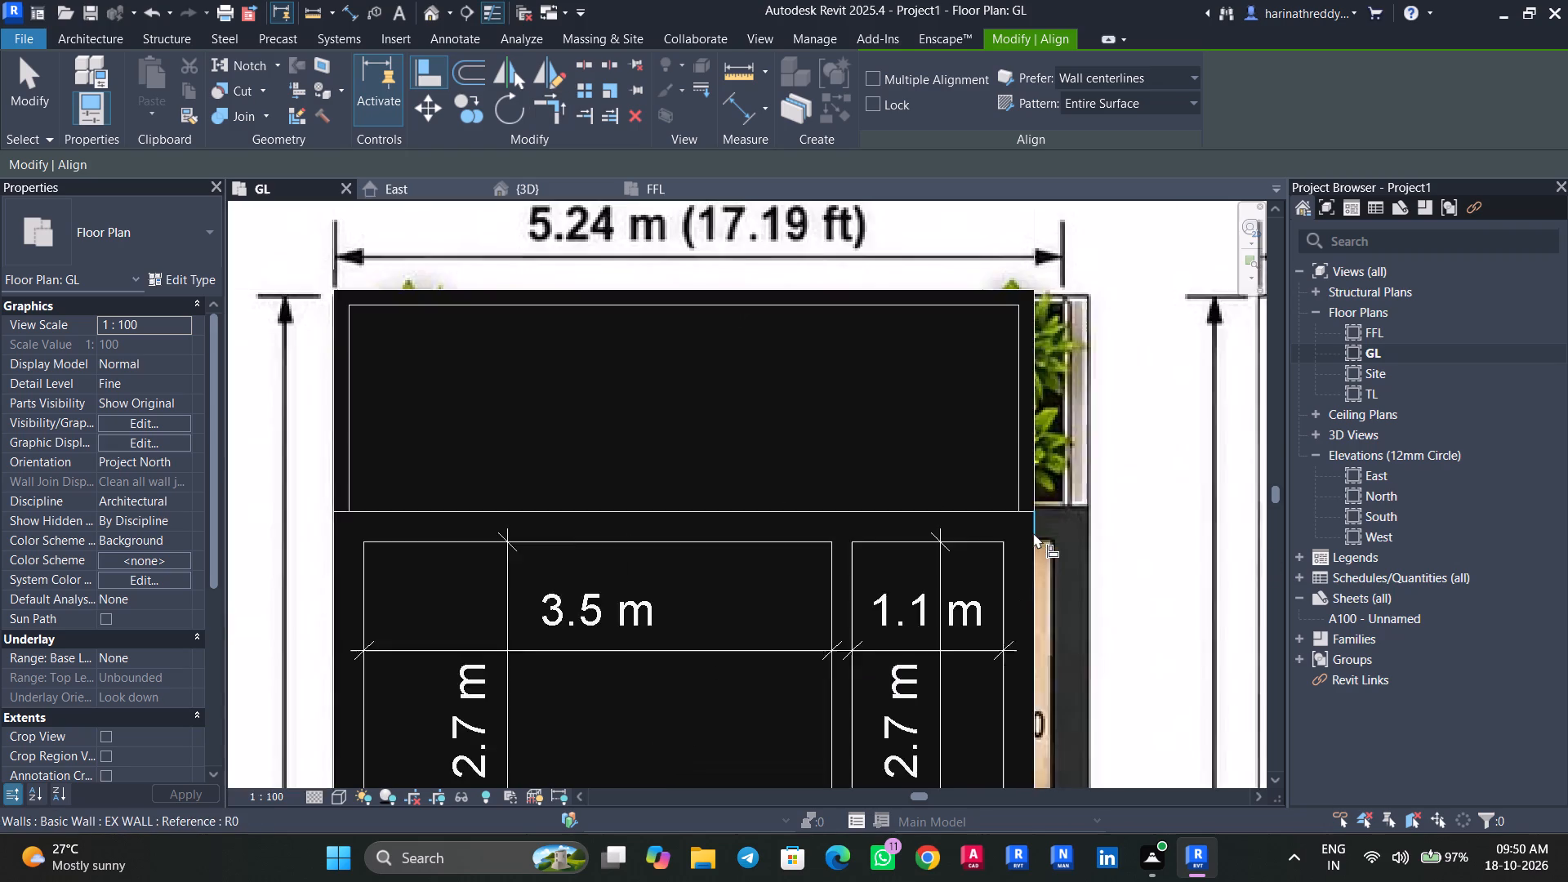
scroll(1033, 532, down, 6)
key(Escape)
key(Escape)
key(Escape)
middle_drag(900, 646, 784, 461)
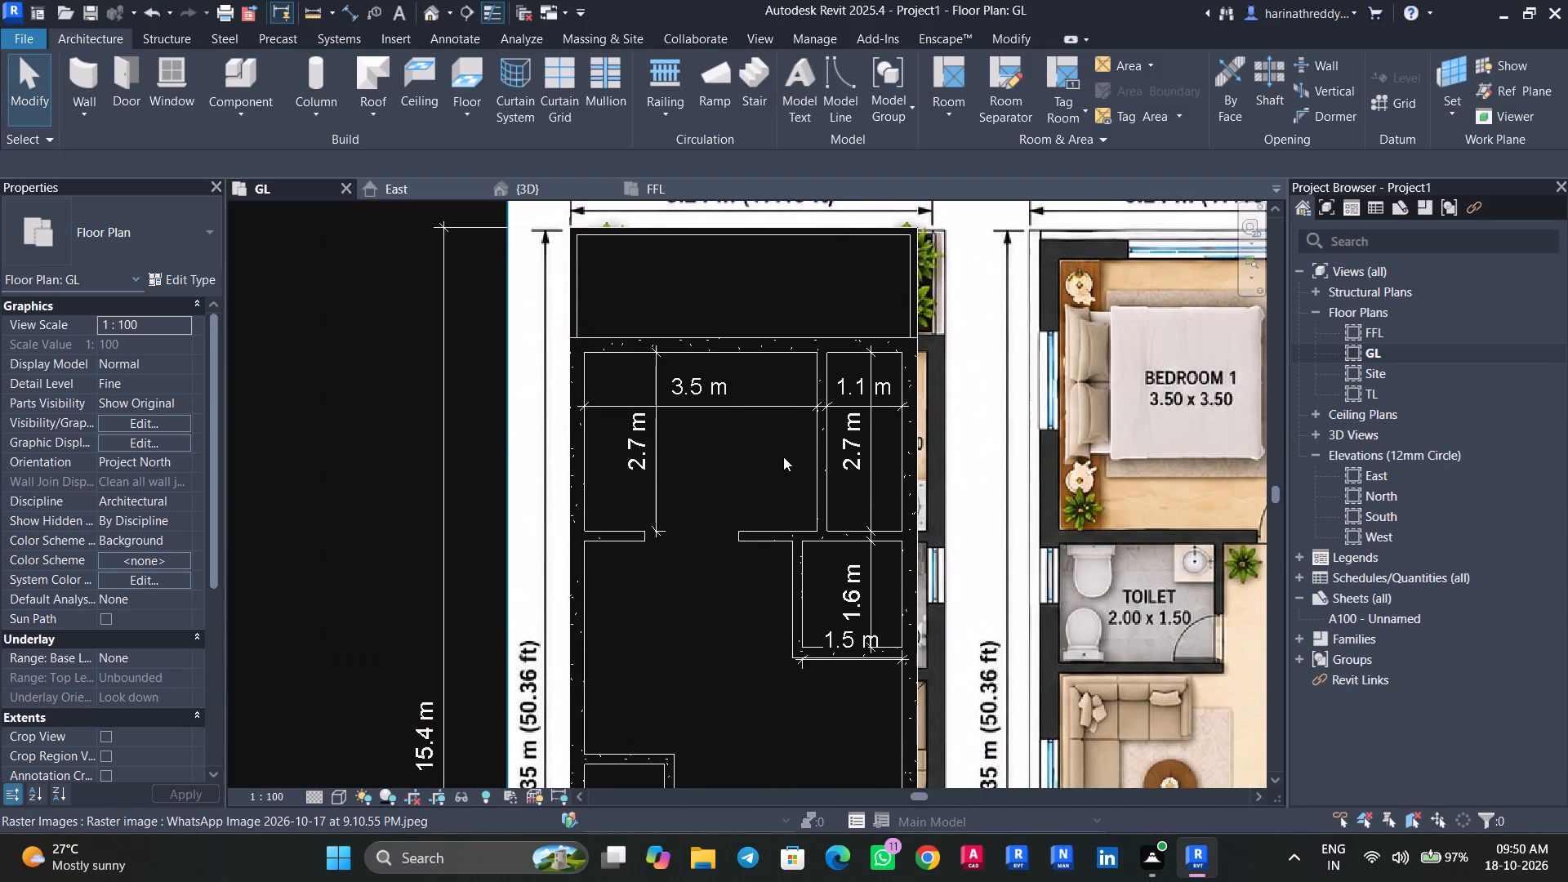
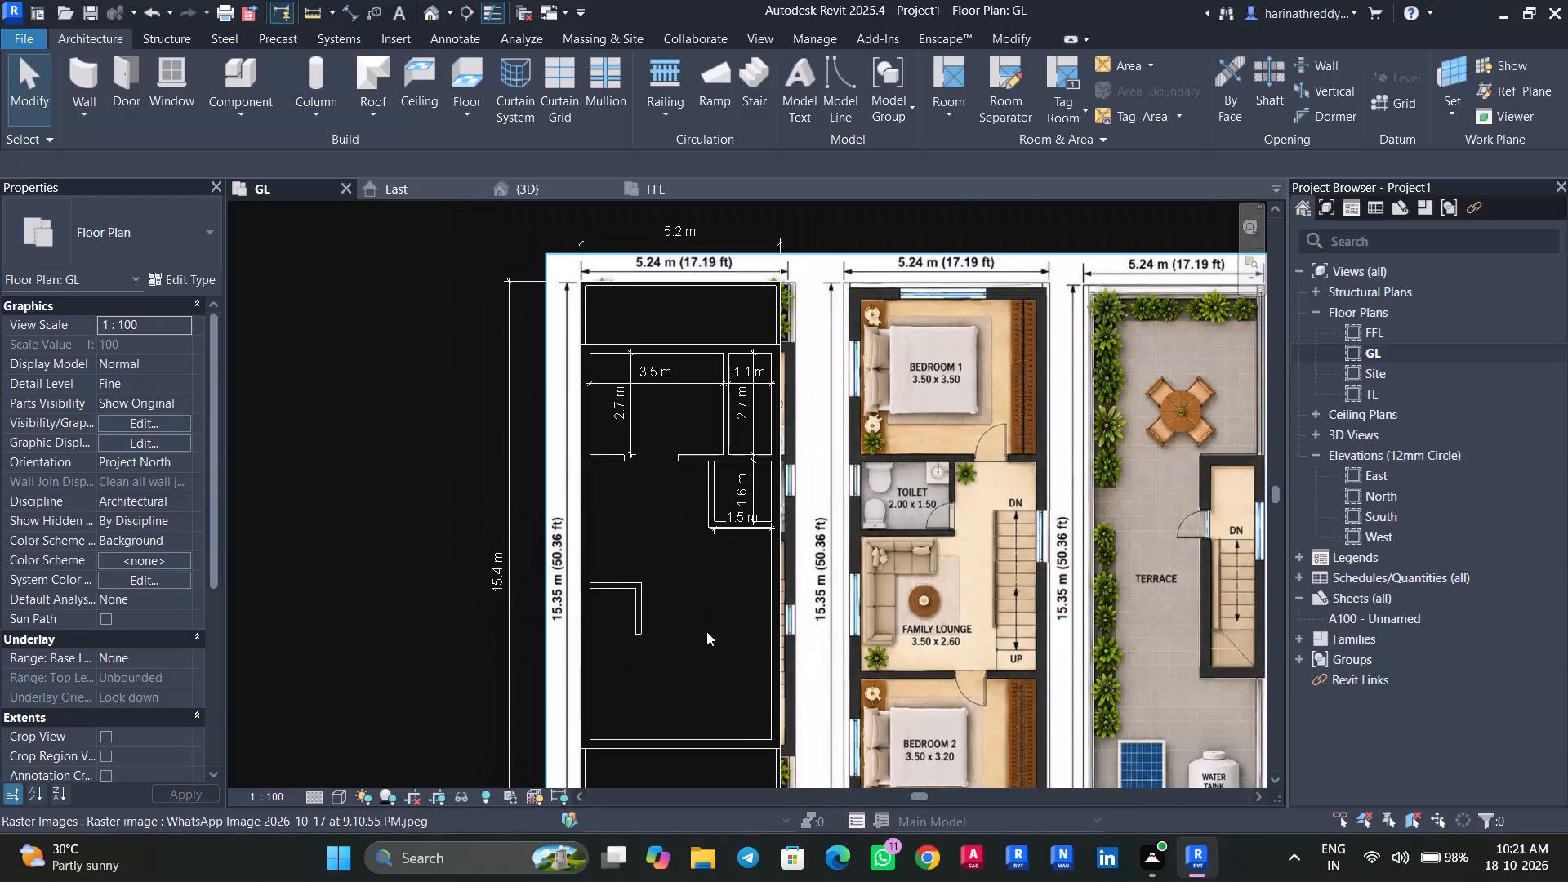
Examine the ground-floor walls, room dimensions and floor areas on the GL plan, from the rear setback to the parking.
middle_drag(709, 644, 691, 530)
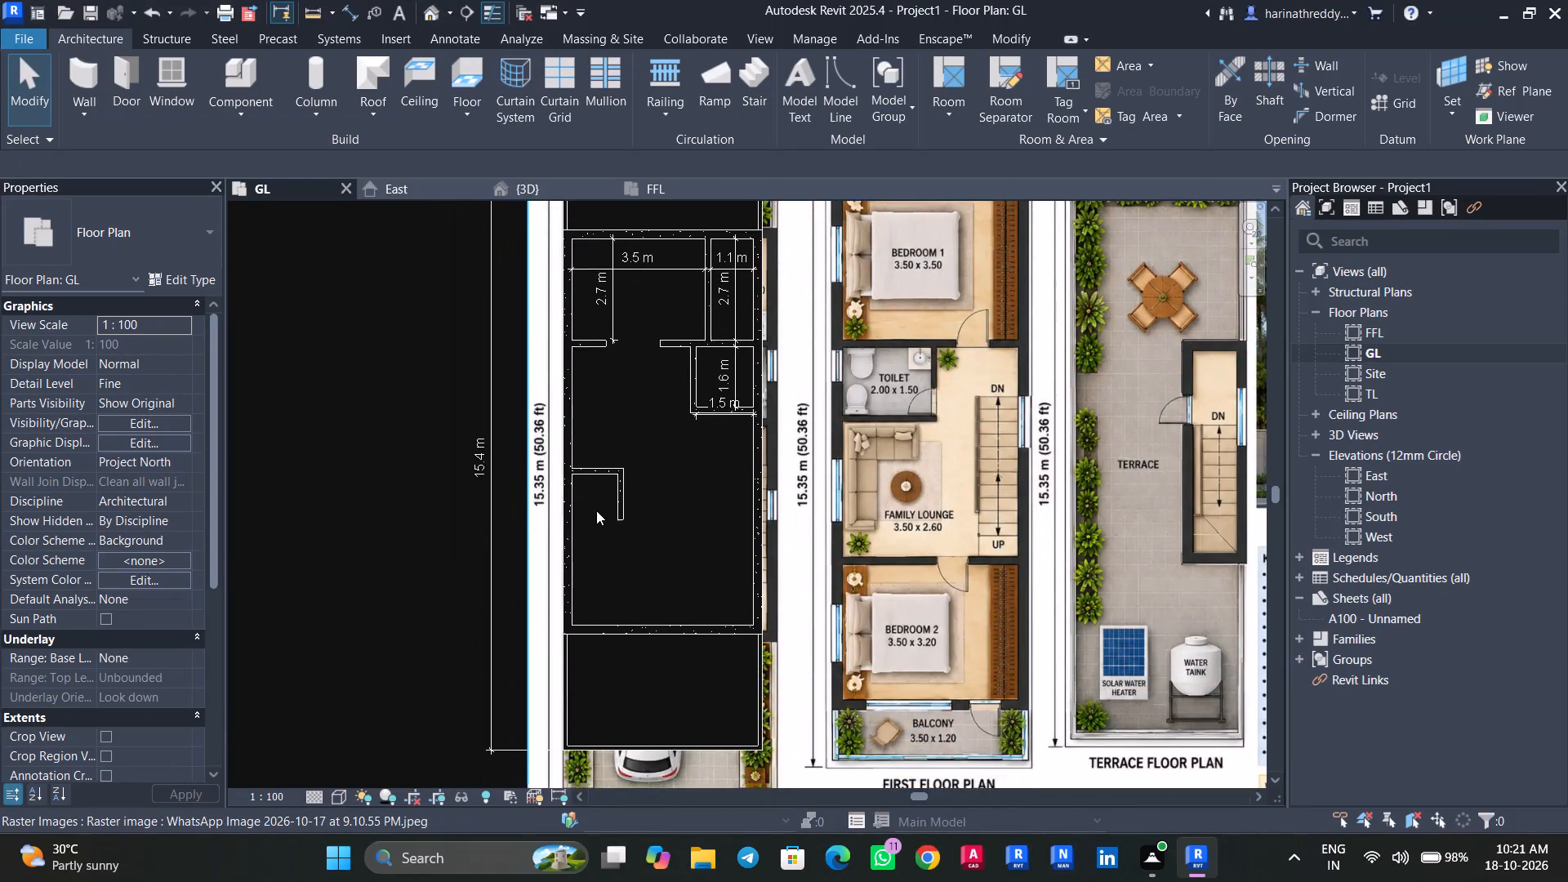
scroll(593, 510, up, 6)
middle_drag(650, 581, 699, 657)
scroll(701, 657, down, 3)
middle_drag(703, 516, 706, 695)
middle_drag(710, 692, 725, 802)
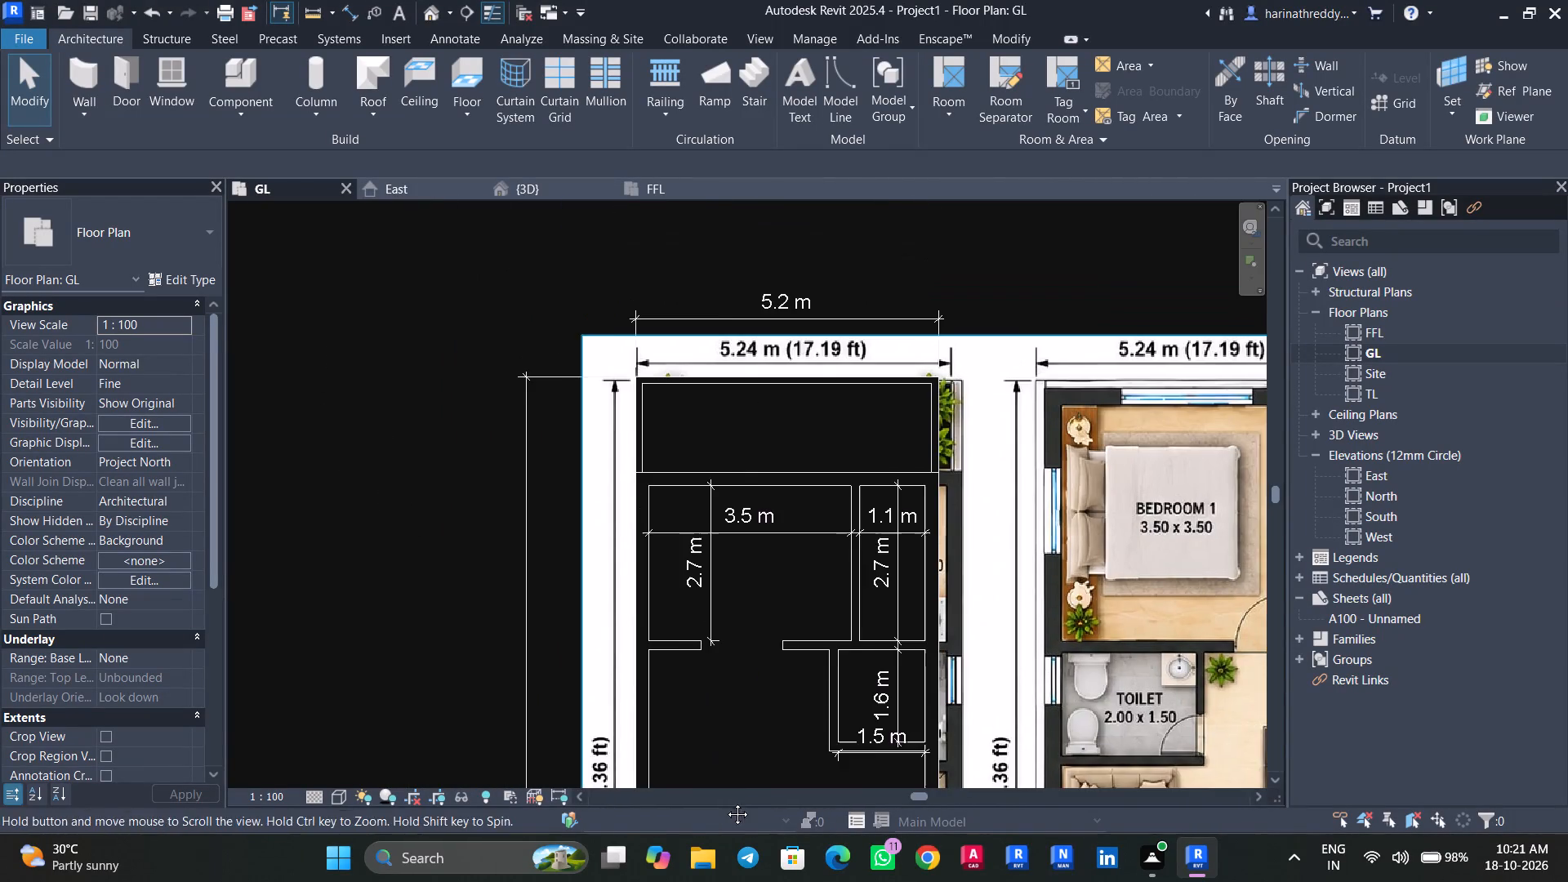
middle_drag(725, 802, 726, 802)
middle_drag(745, 636, 742, 677)
scroll(743, 443, down, 1)
scroll(743, 443, up, 4)
scroll(726, 465, down, 1)
scroll(726, 465, up, 8)
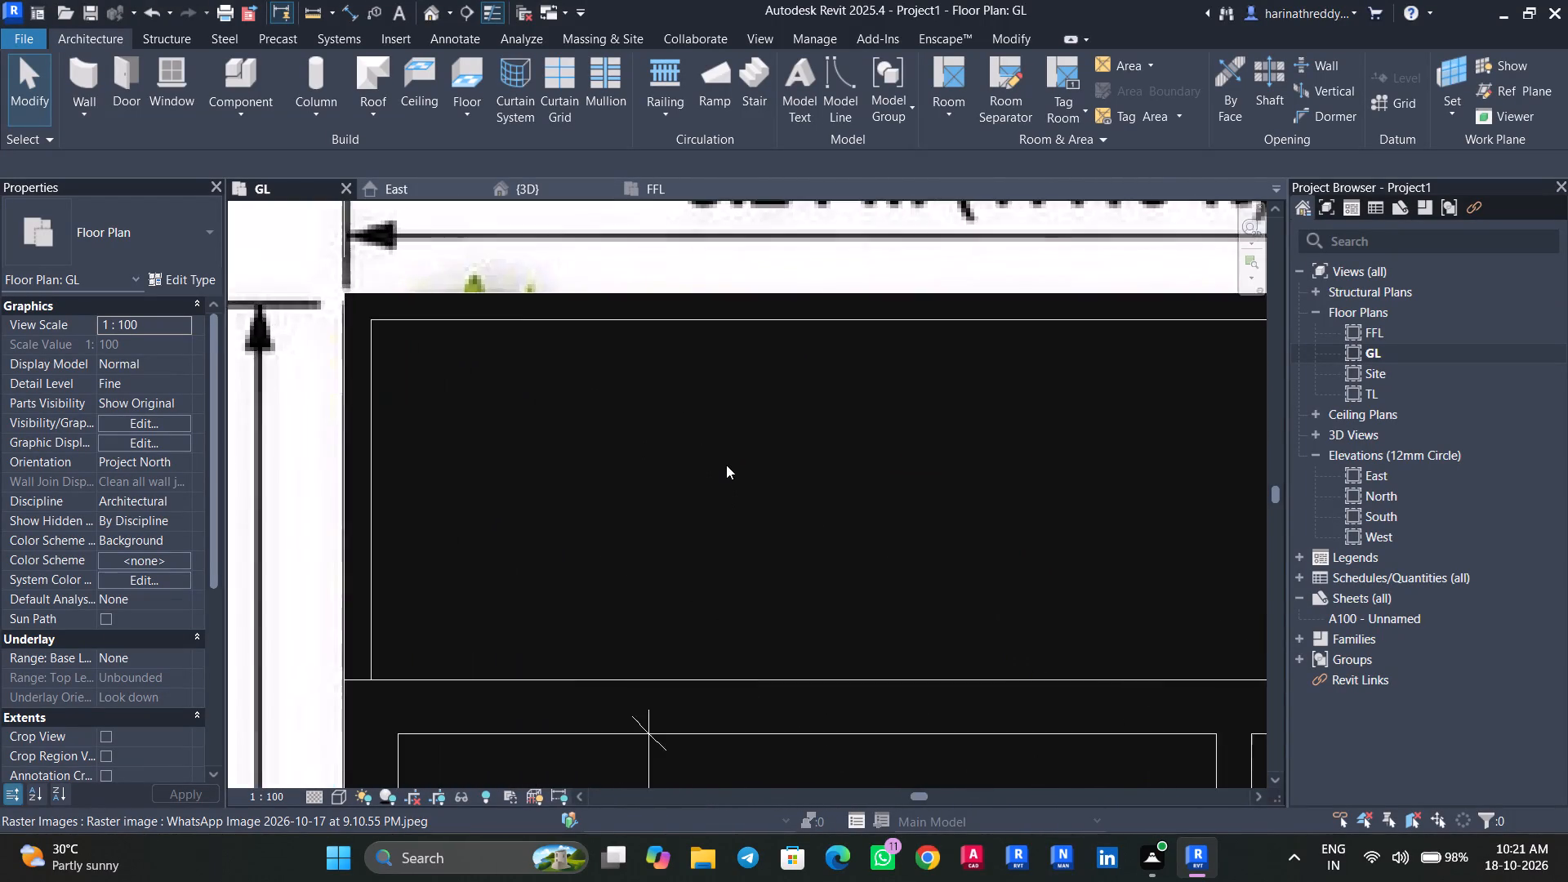
scroll(726, 465, down, 6)
middle_drag(724, 465, 600, 440)
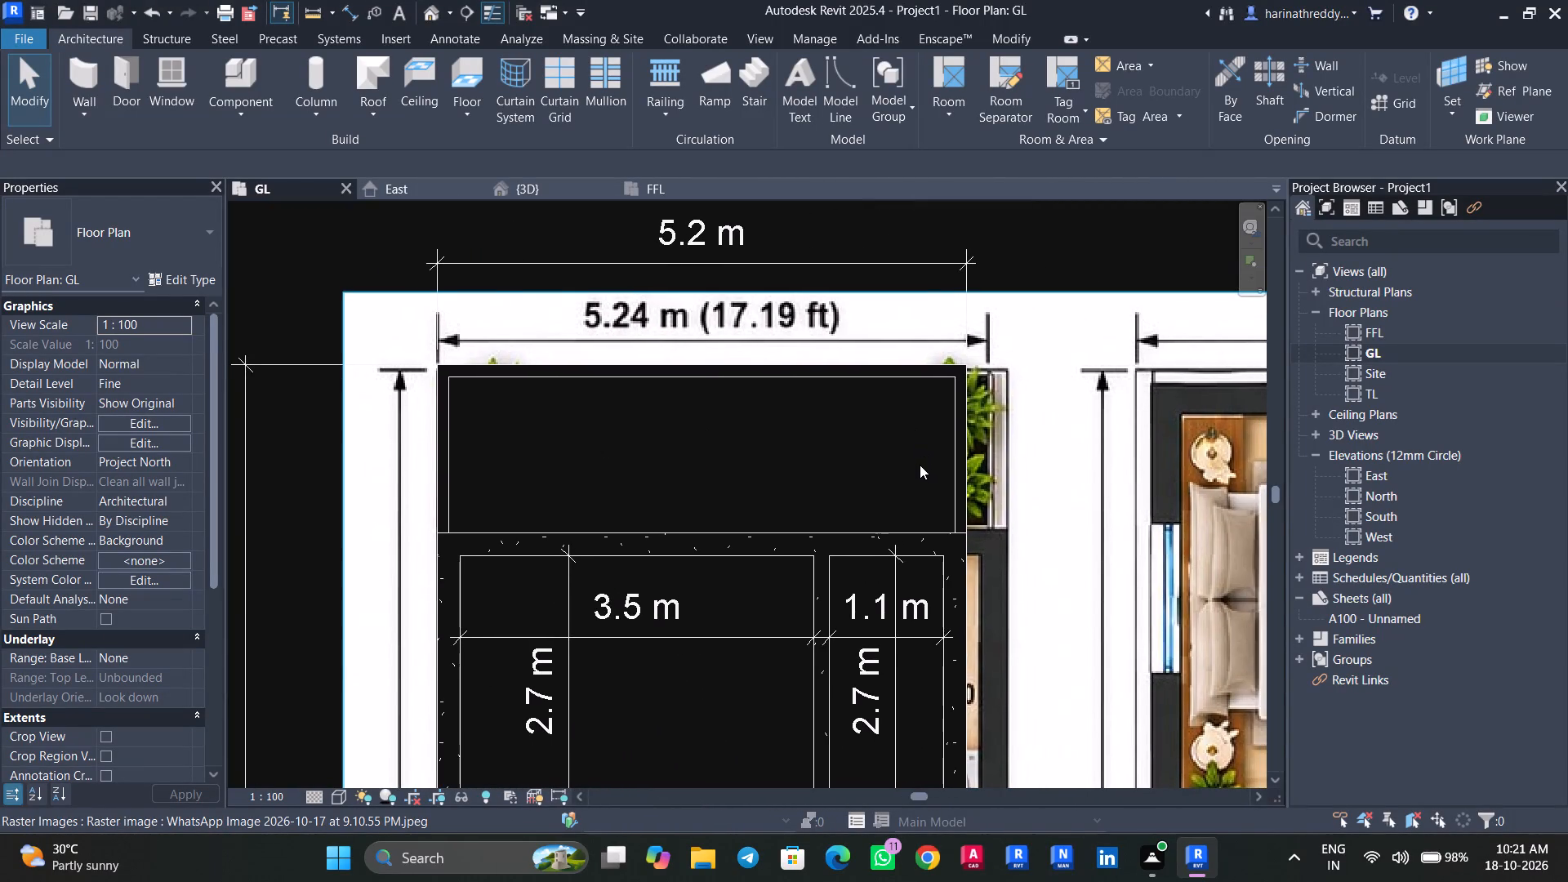
middle_drag(862, 532, 896, 443)
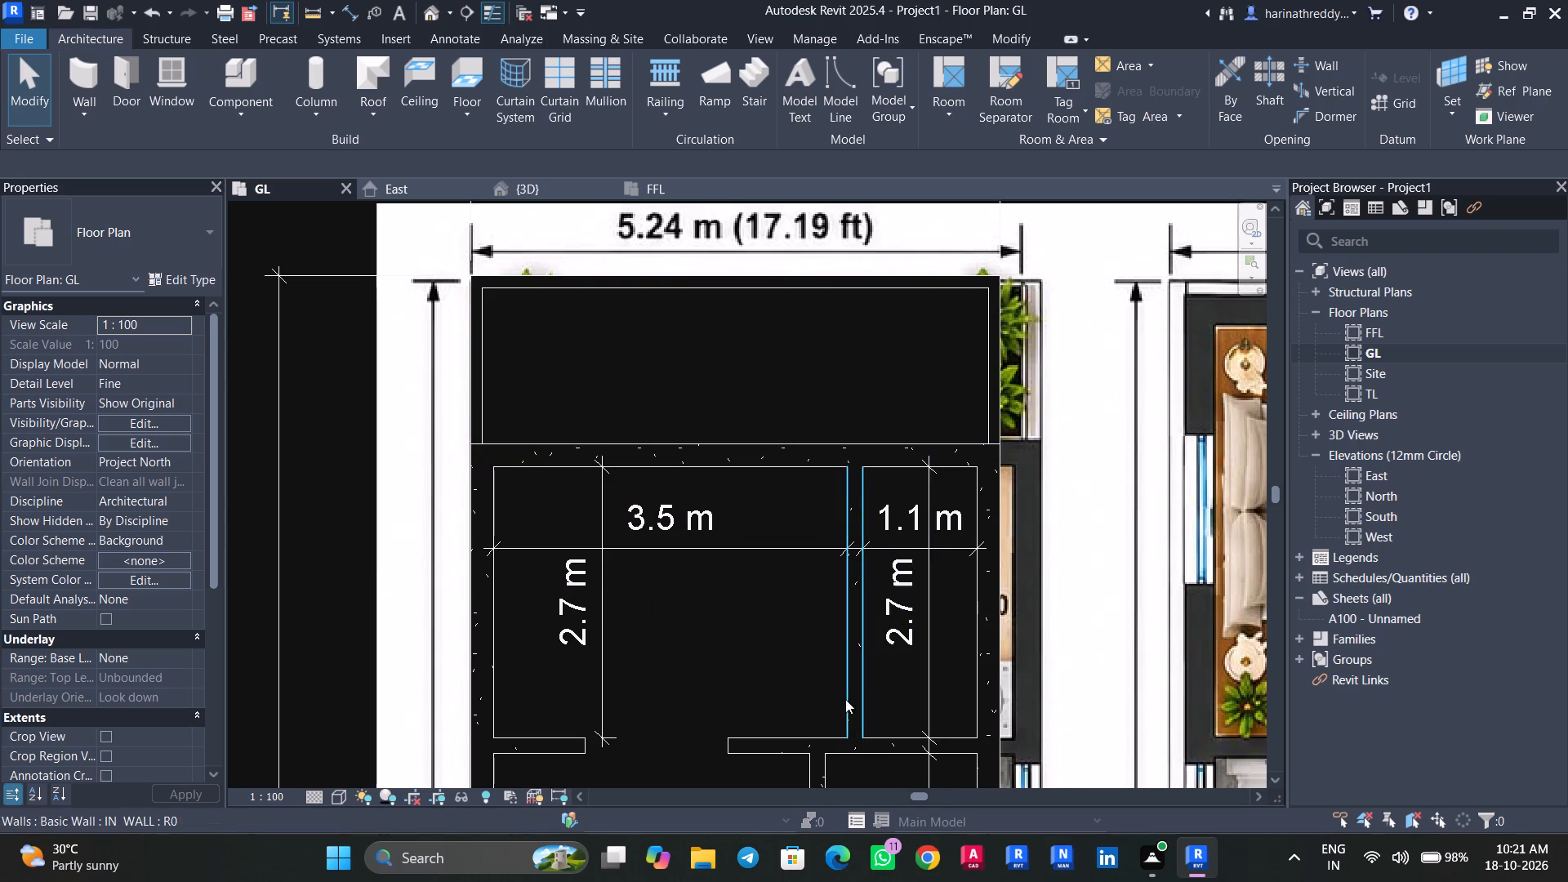
middle_drag(685, 667, 714, 610)
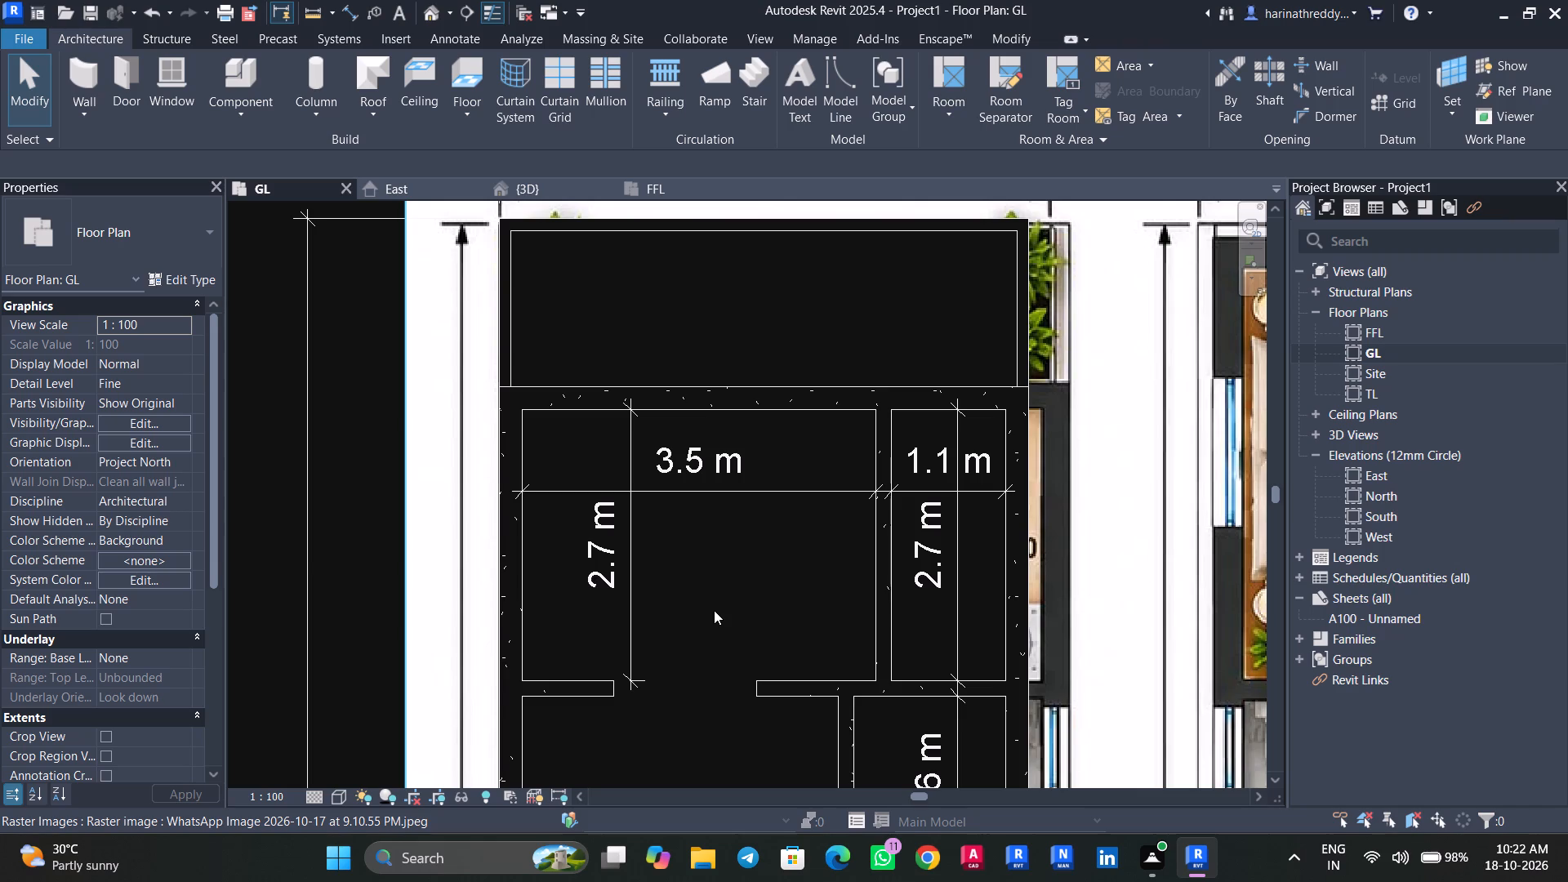
scroll(642, 617, down, 3)
middle_drag(694, 683, 744, 479)
middle_drag(755, 586, 779, 439)
middle_drag(799, 584, 843, 414)
scroll(843, 414, up, 1)
middle_drag(847, 545, 848, 492)
middle_drag(848, 491, 844, 292)
middle_drag(764, 598, 782, 512)
scroll(782, 512, up, 1)
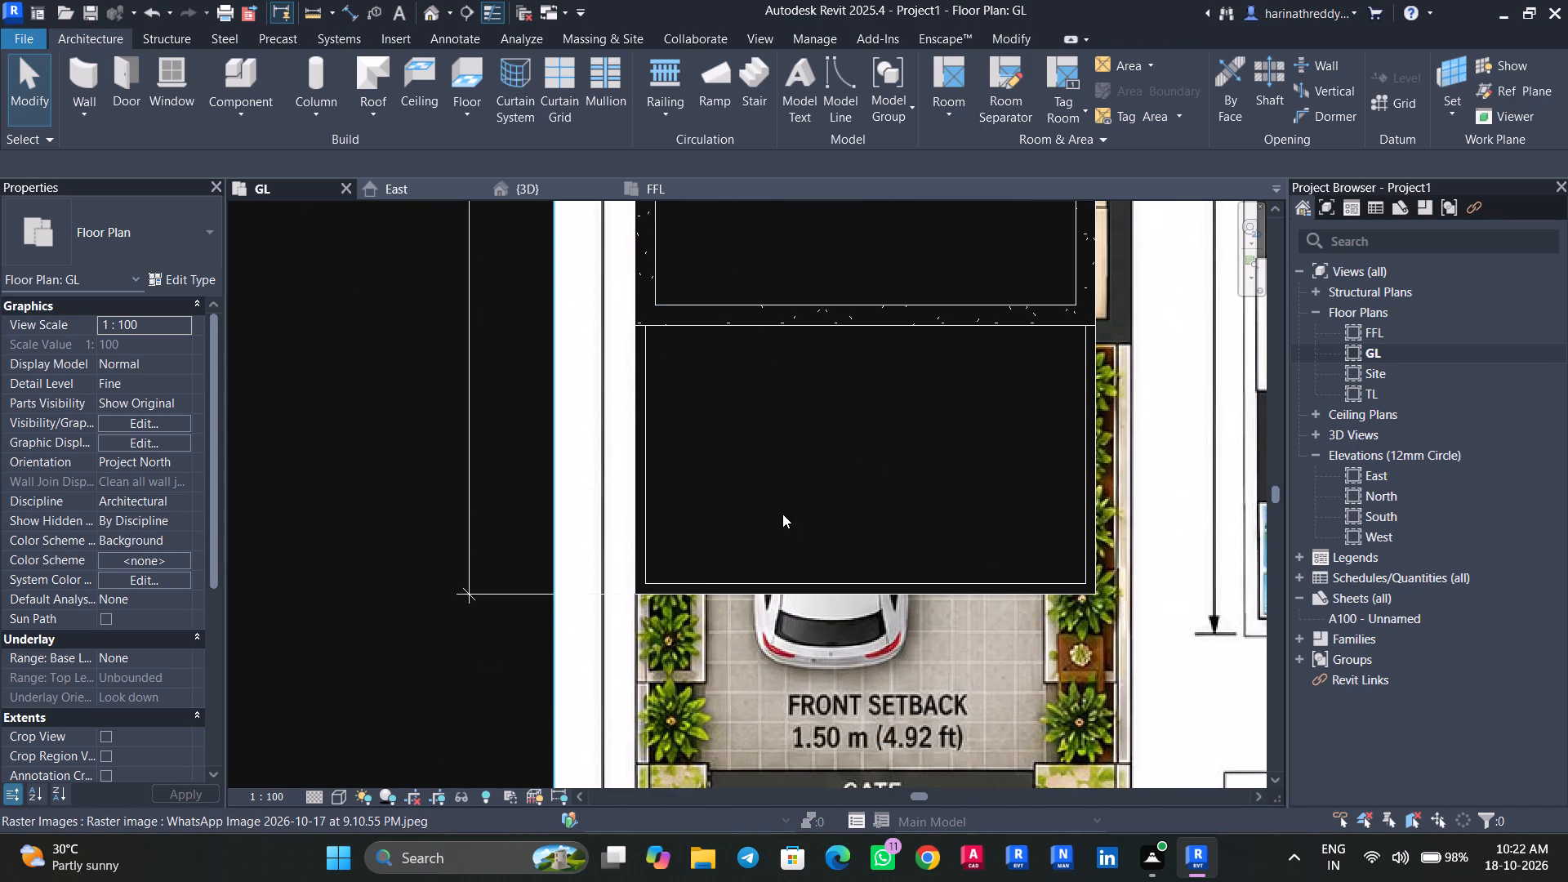
scroll(782, 514, down, 4)
middle_drag(782, 514, 782, 840)
middle_drag(808, 635, 803, 778)
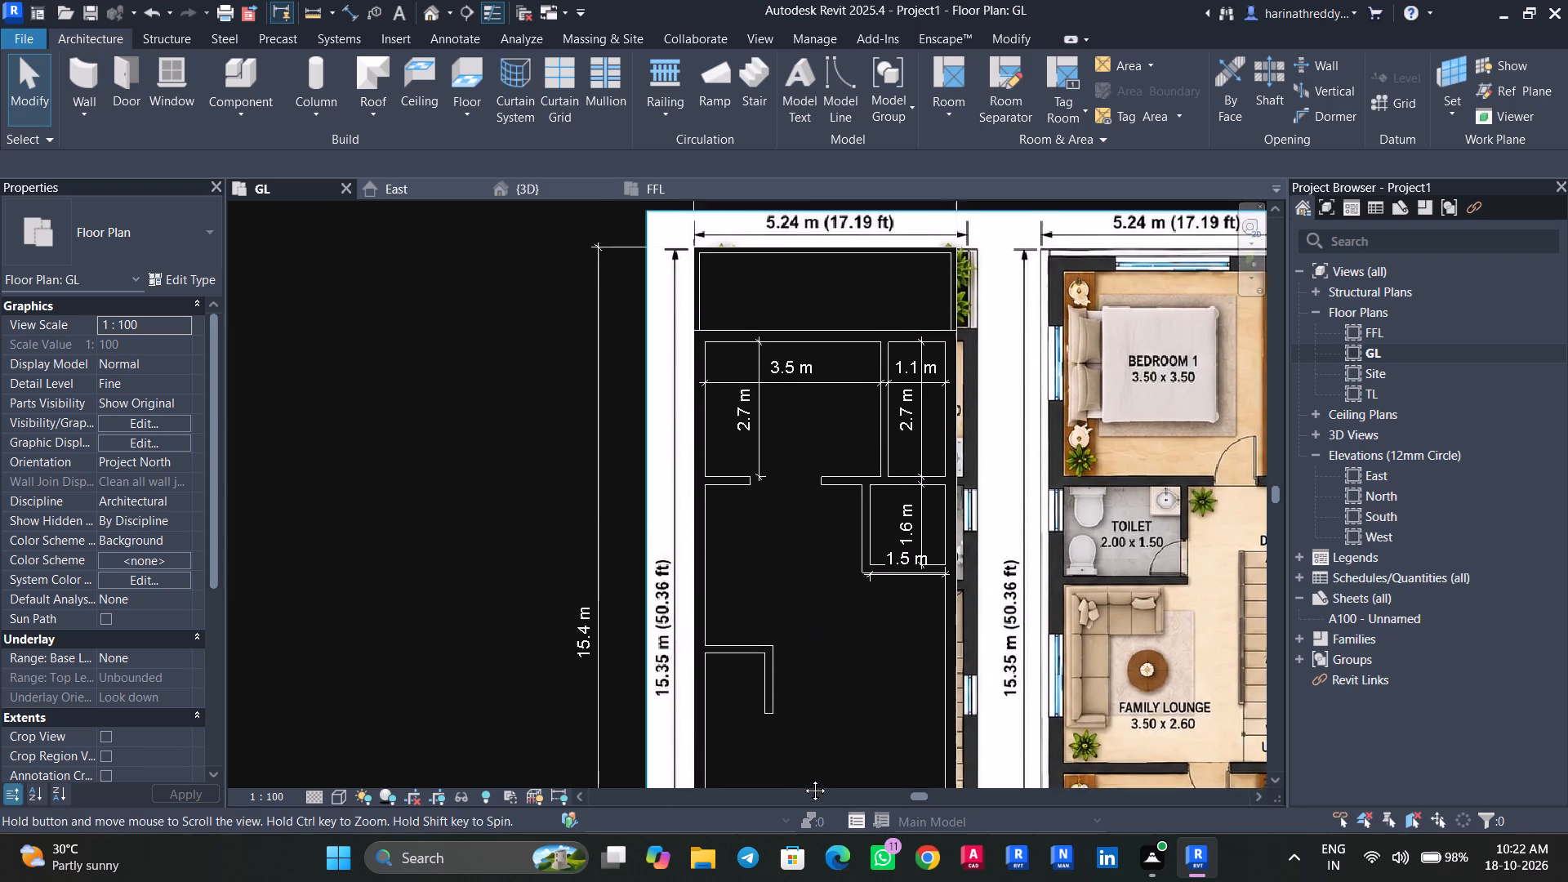
middle_drag(803, 778, 804, 796)
scroll(781, 641, down, 1)
middle_drag(781, 643, 768, 733)
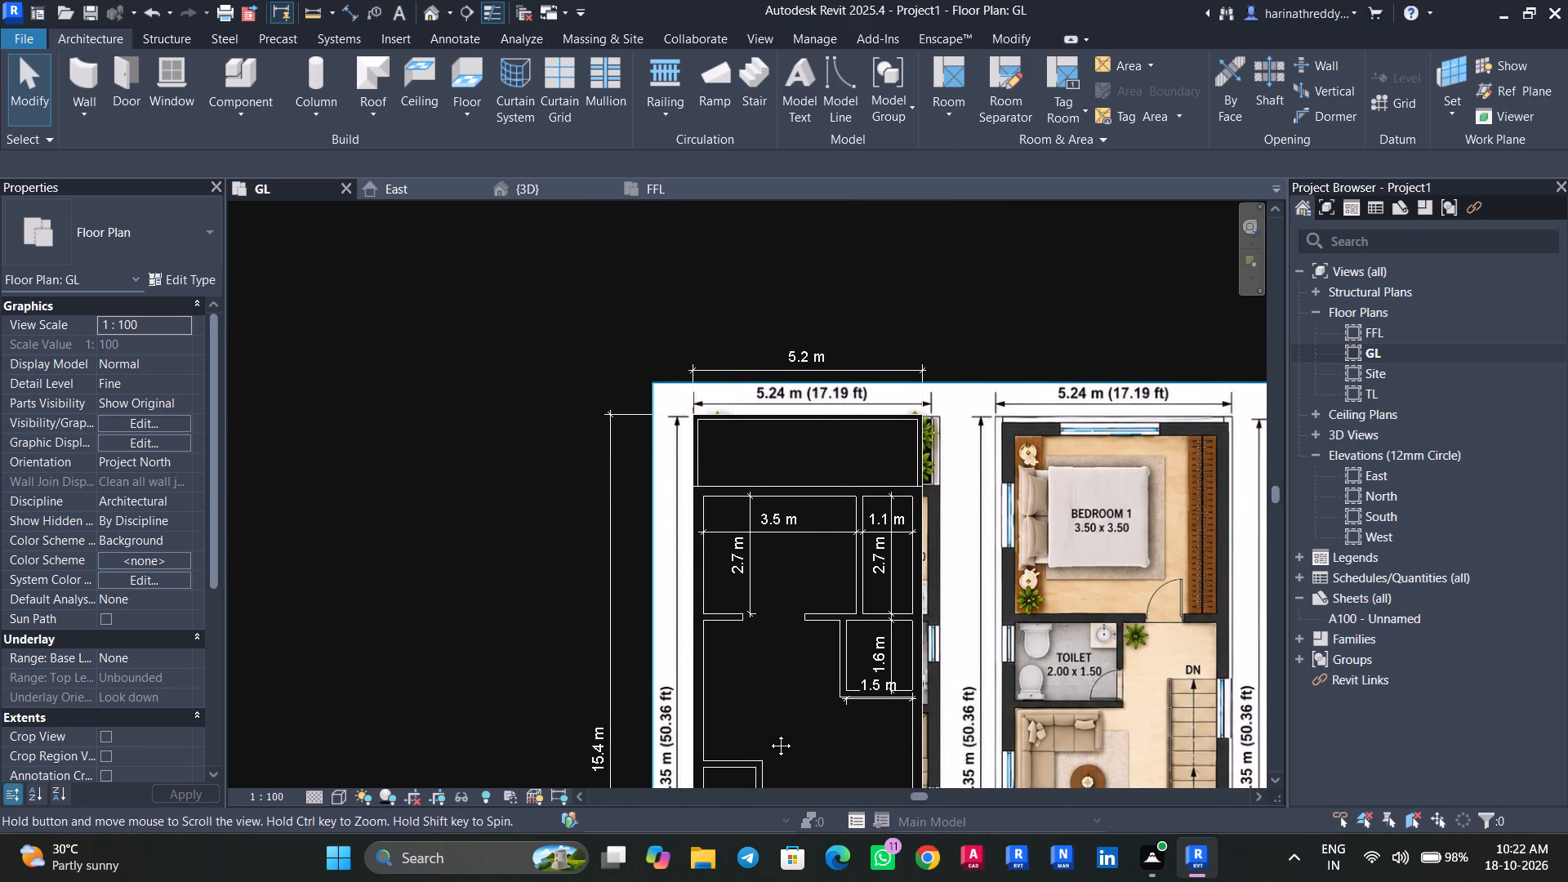
middle_drag(768, 733, 765, 733)
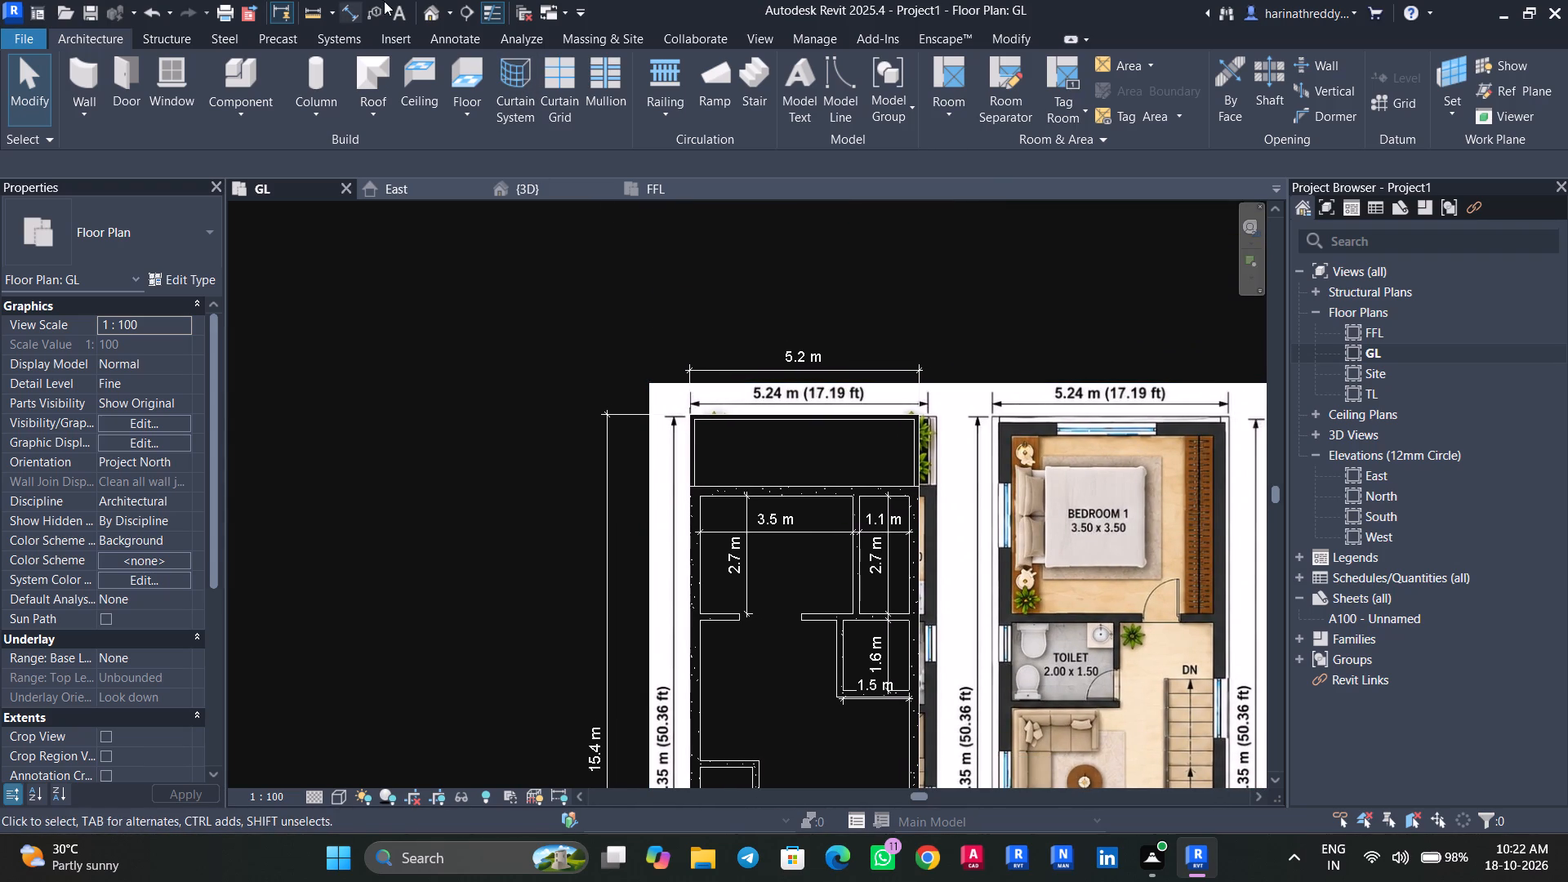
Open the default 3D view of the house model.
click(439, 17)
click(962, 250)
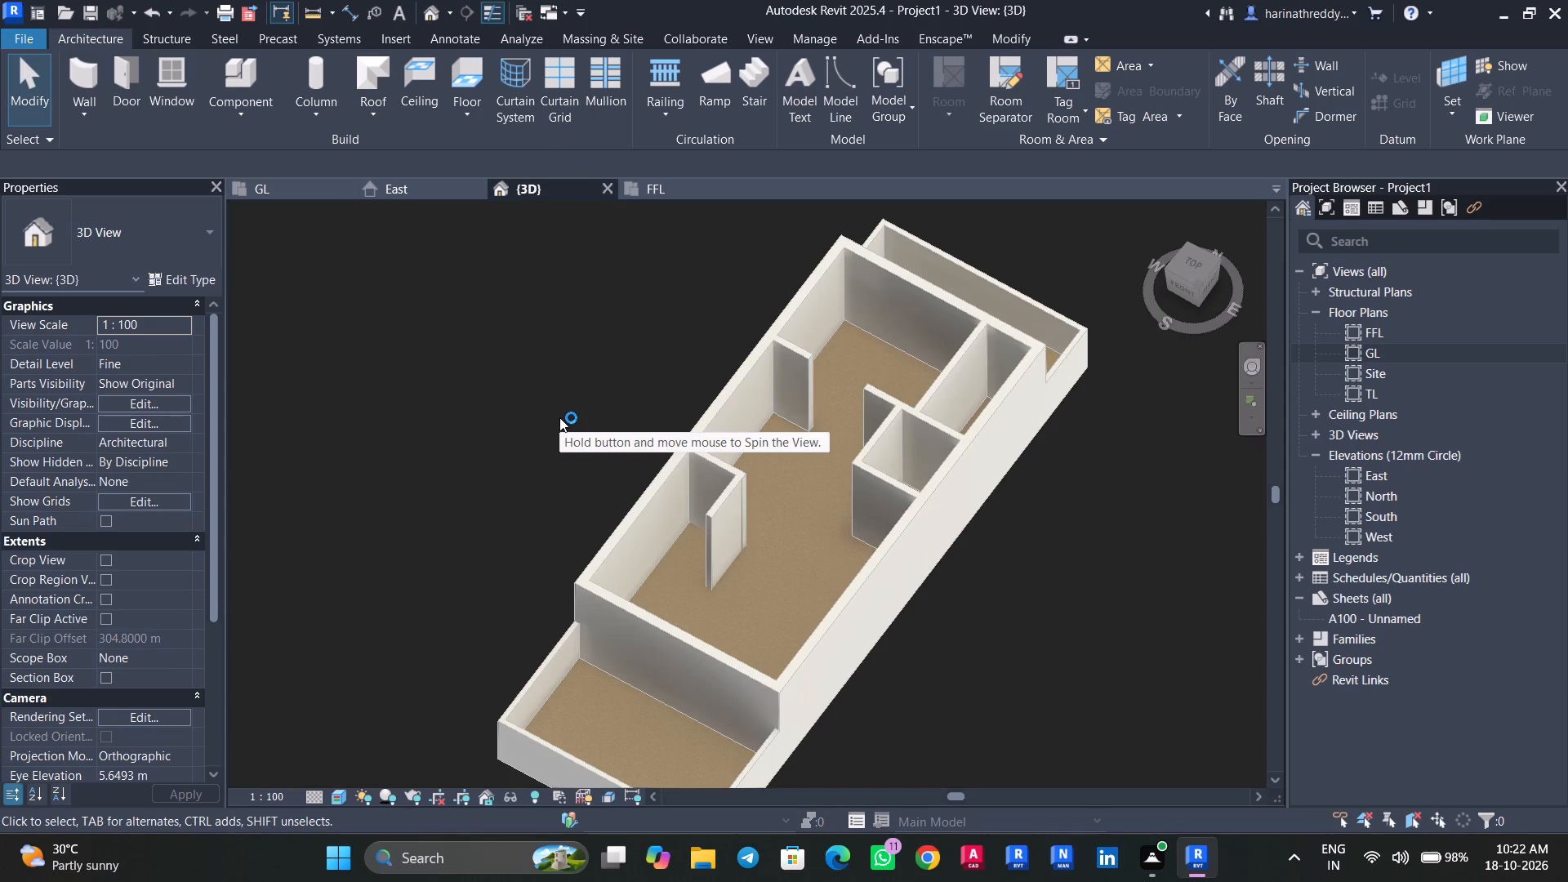
Save the project in the Downloads folder under the name 2 CENTS HOUSE.
key(ctrl+s)
click(477, 532)
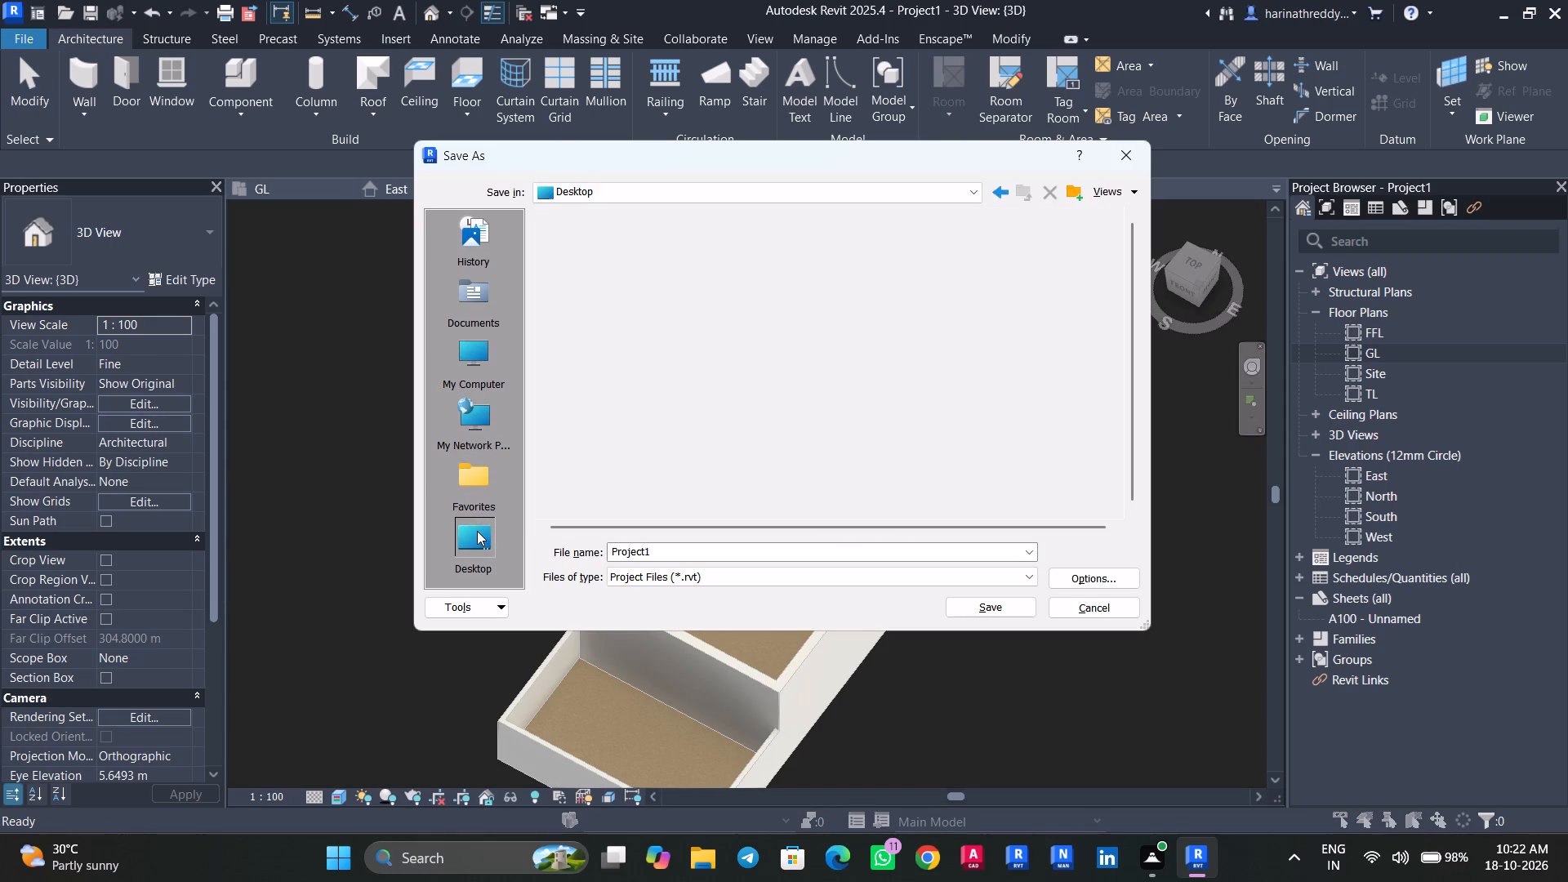
double_click(585, 335)
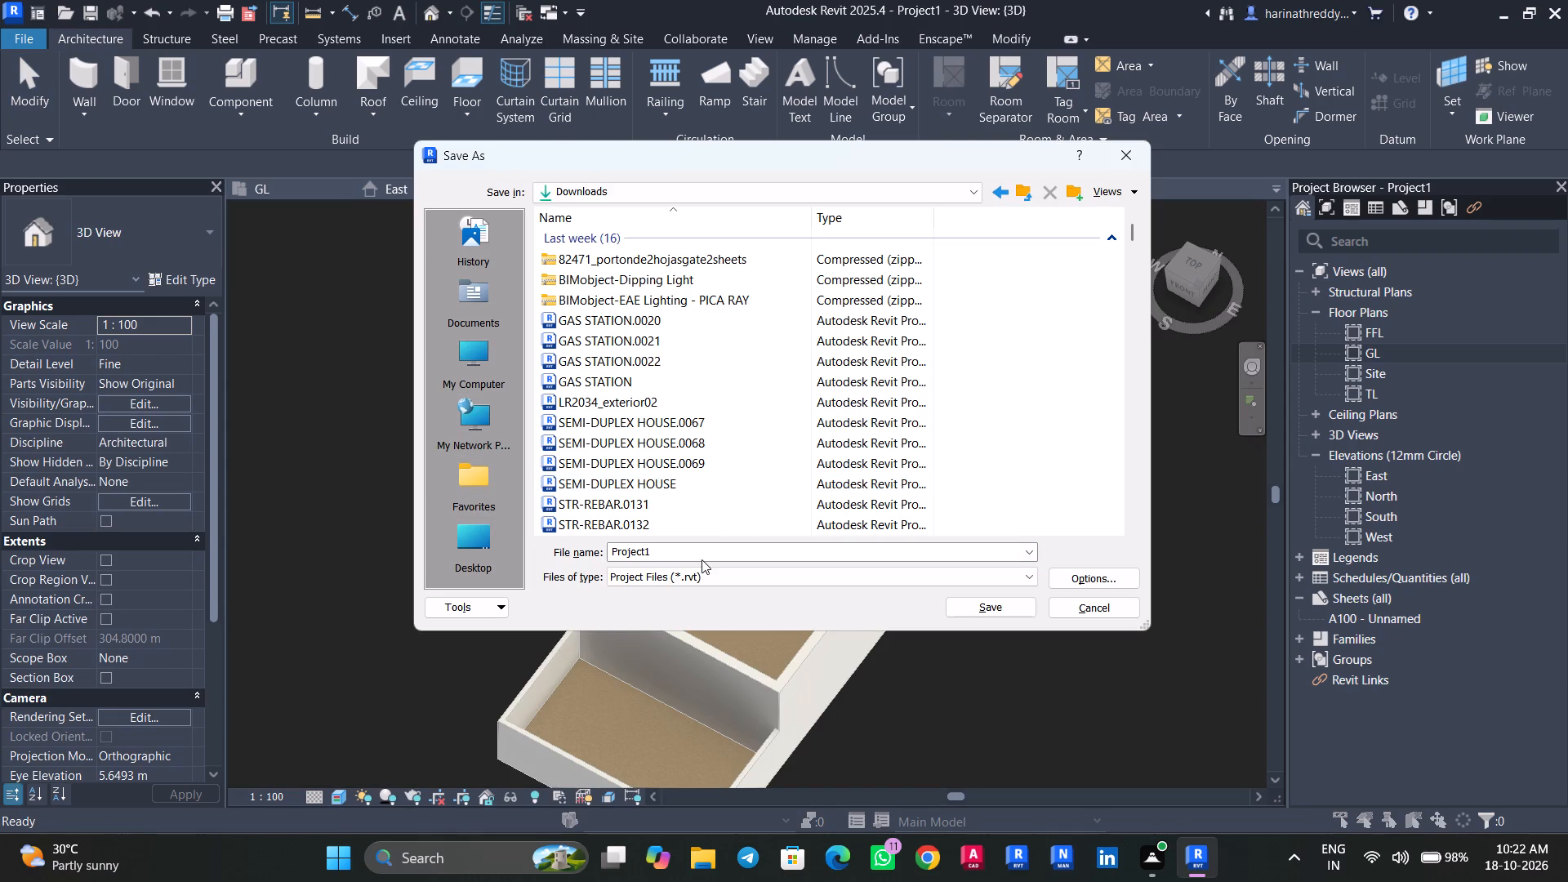
click(702, 559)
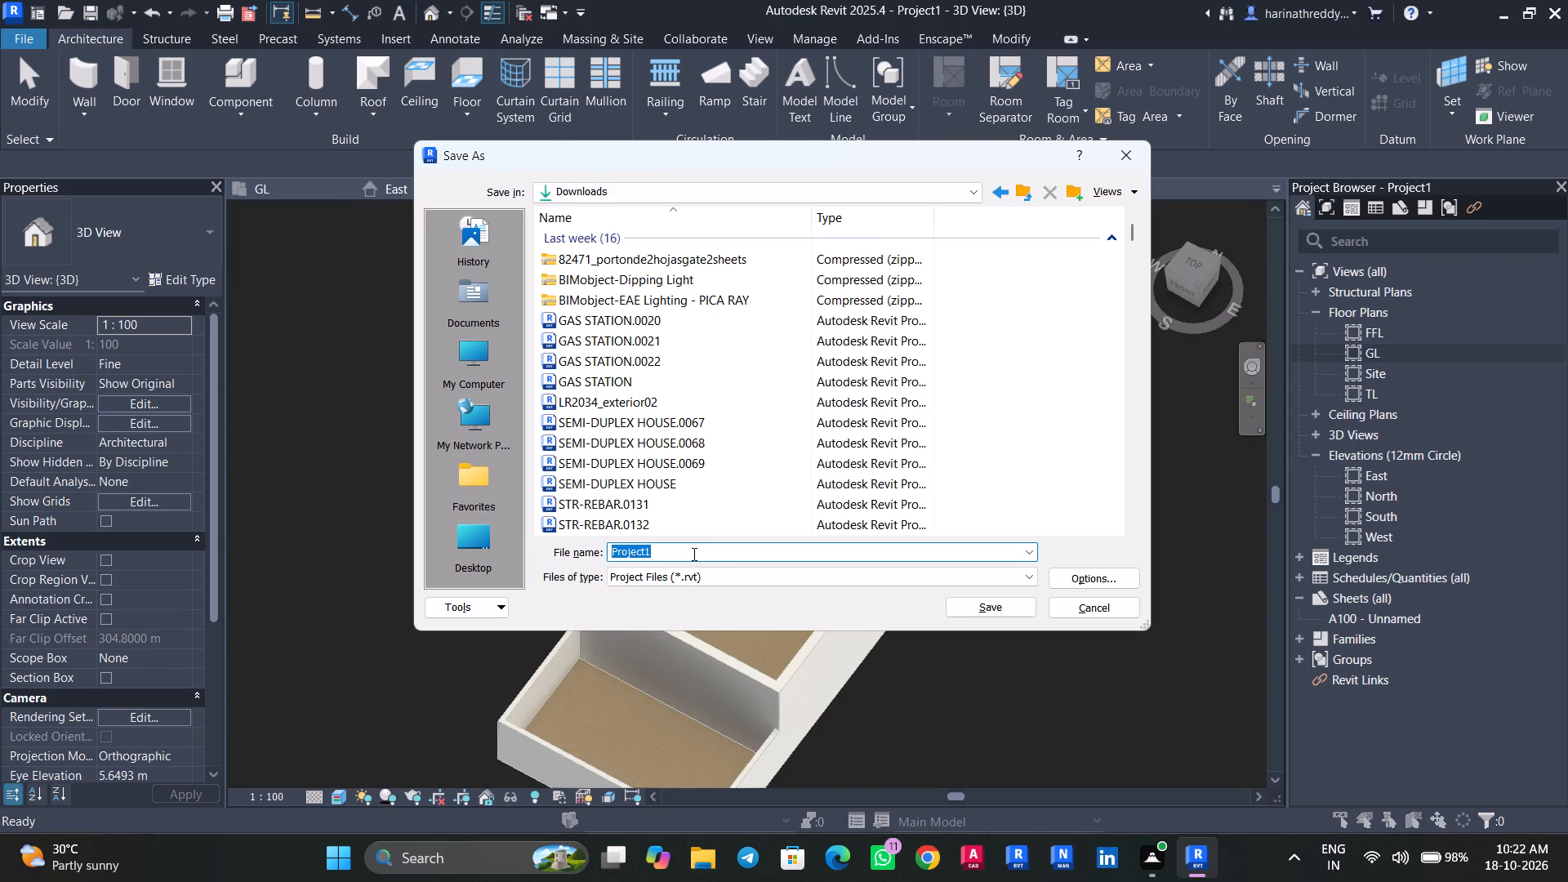
text(2 CENTS HI)
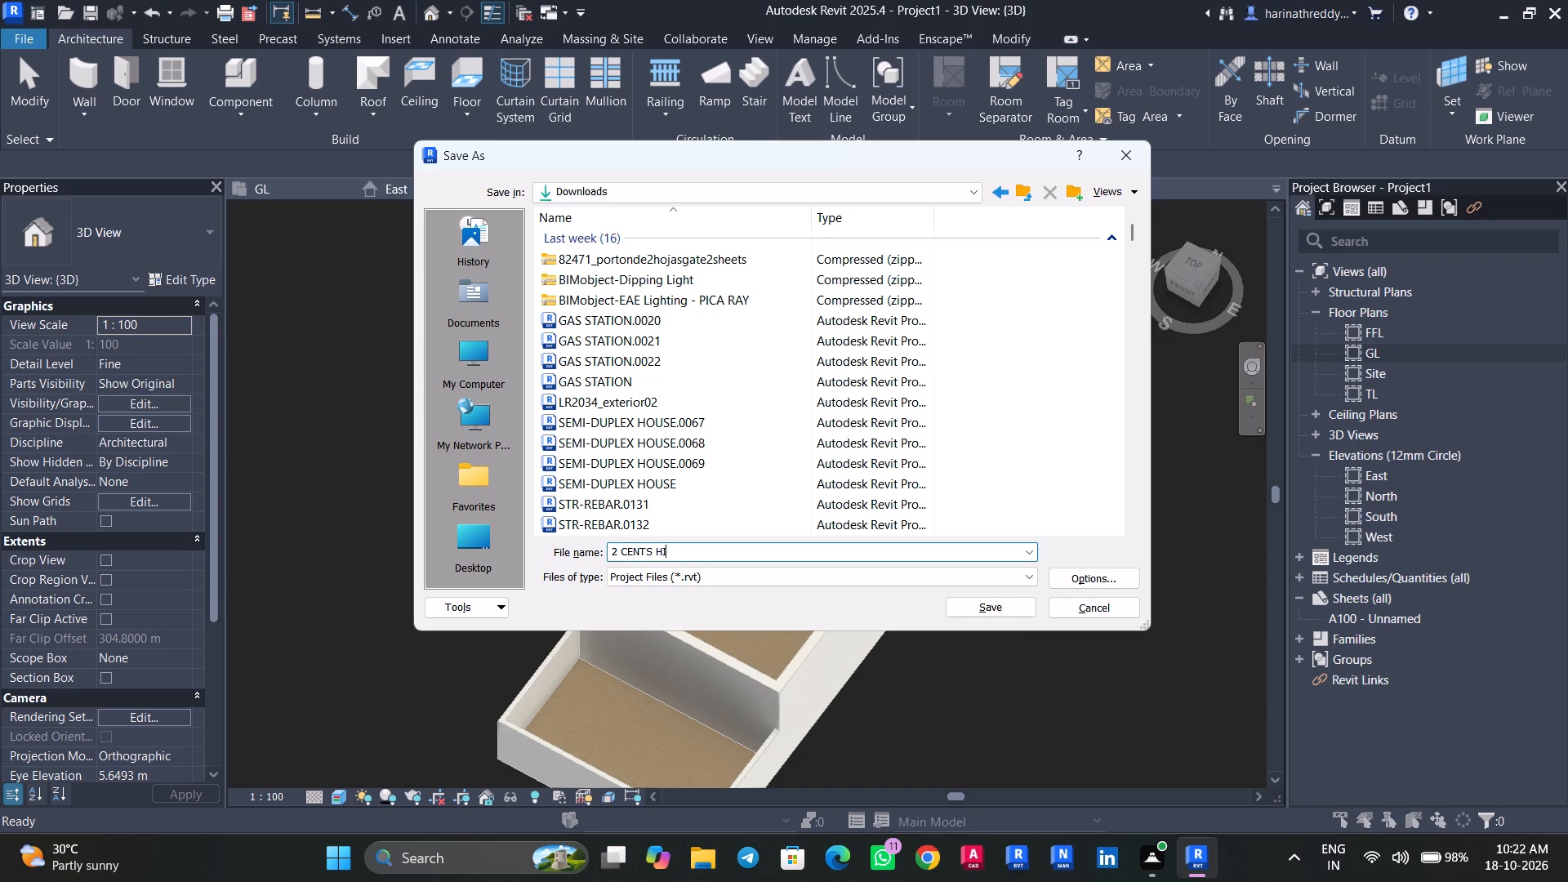
key(BackSpace)
text(OUSE)
key(Return)
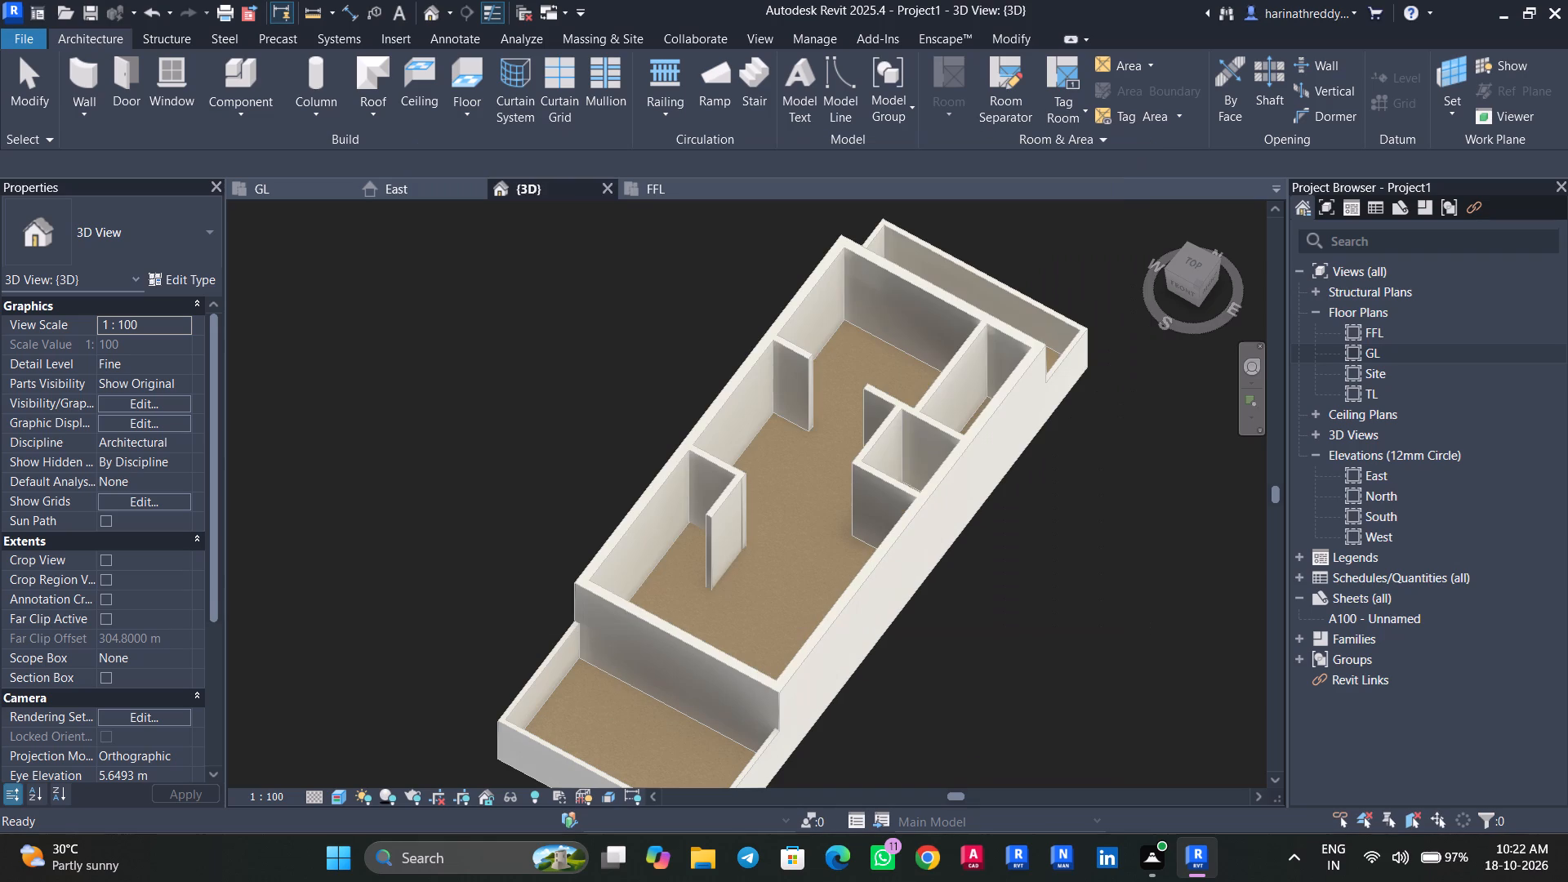
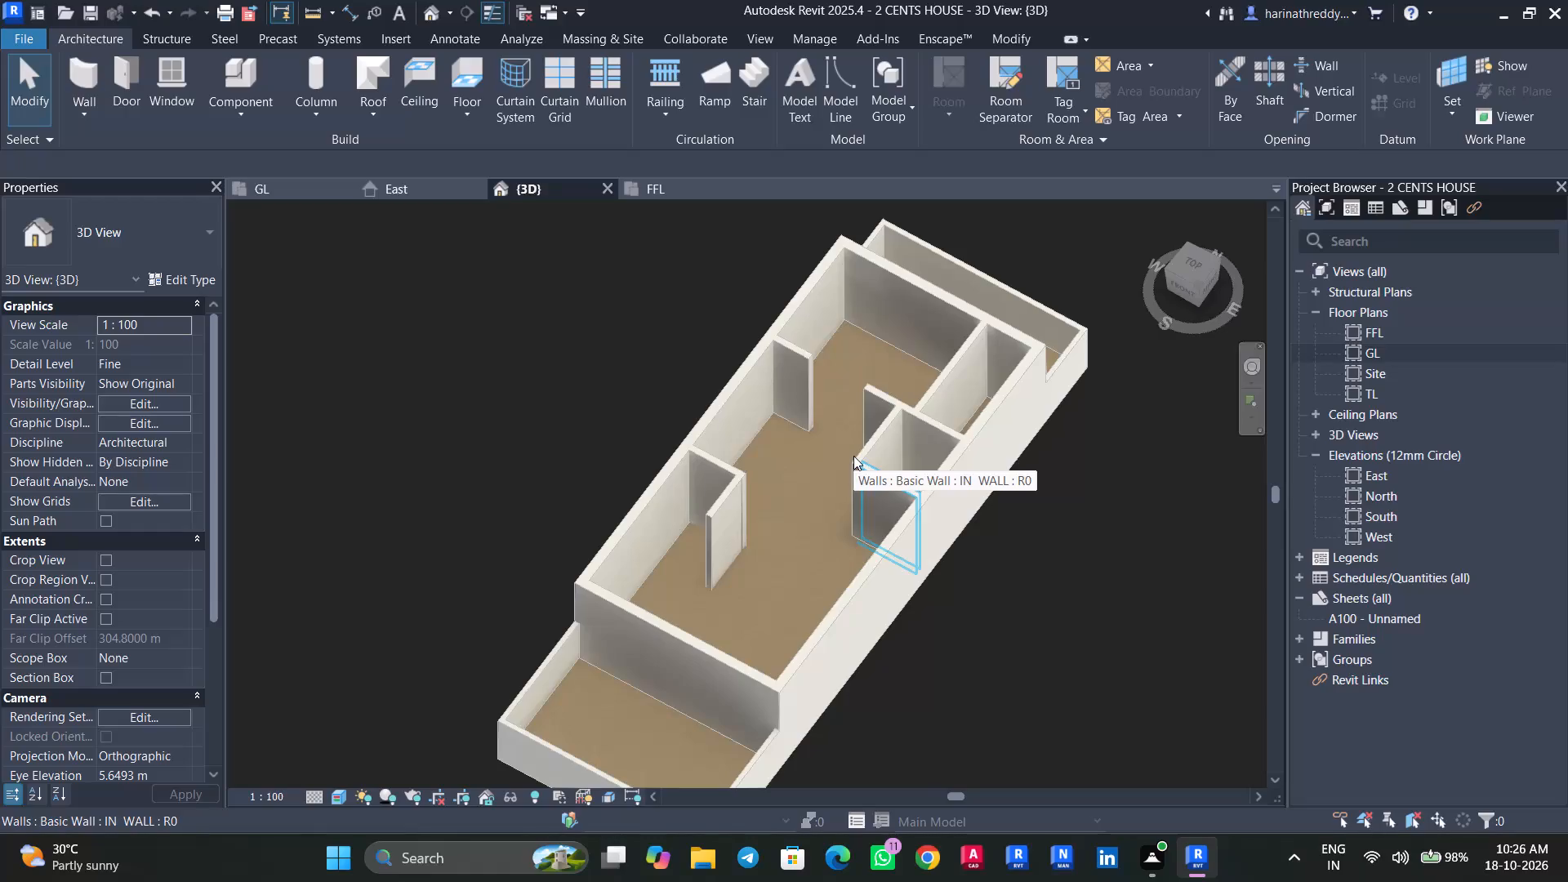
Open the GL floor plan and examine the ground-floor rooms from the rear setback to the front setback and gate.
scroll(1013, 610, down, 5)
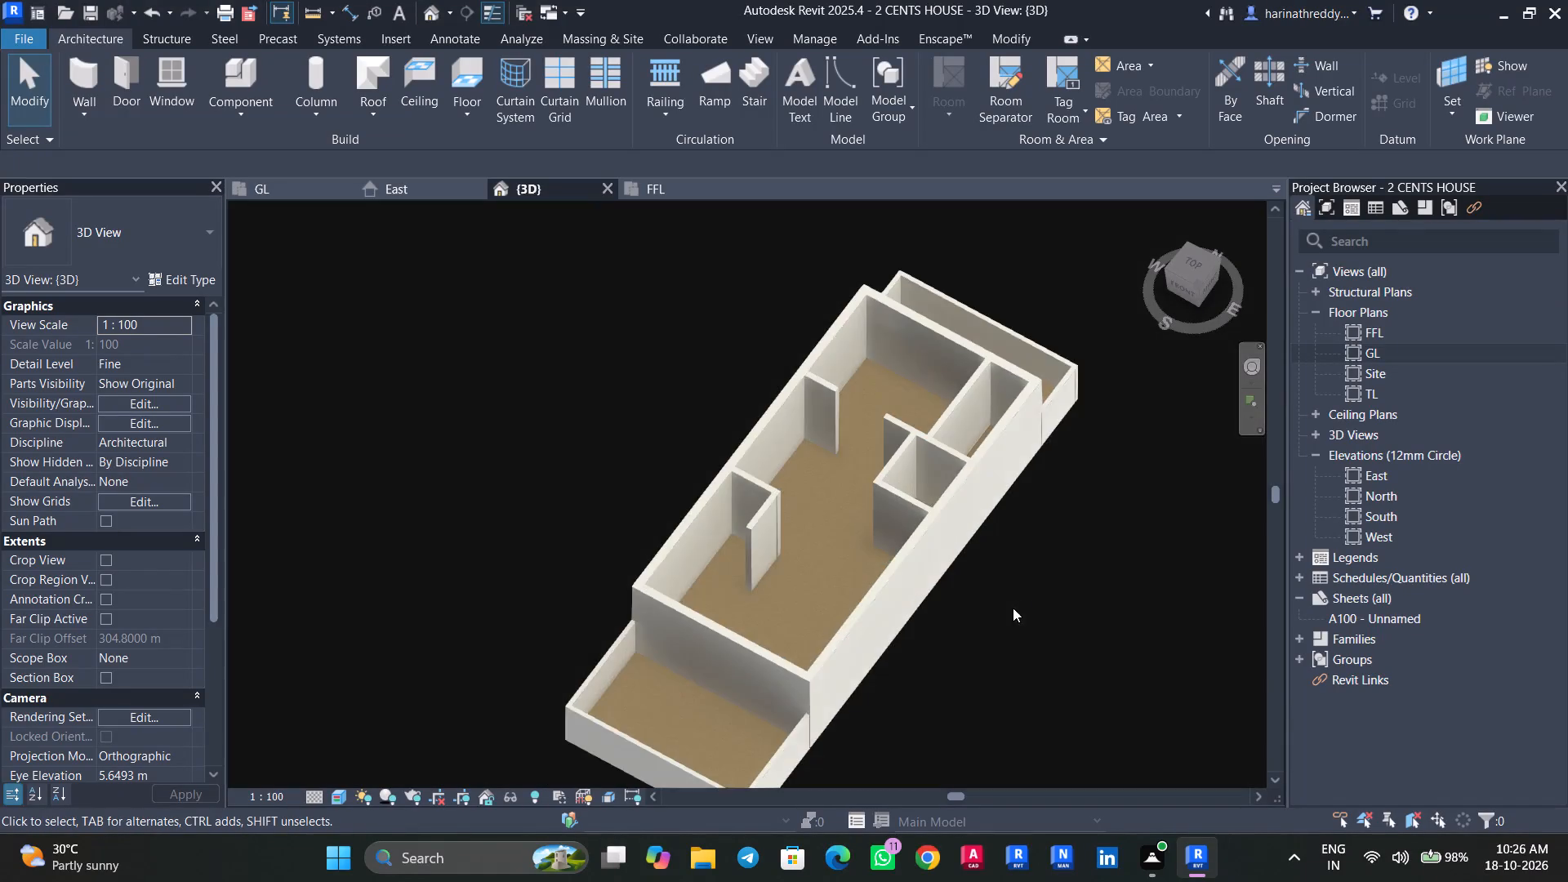
double_click(1358, 356)
scroll(784, 510, down, 2)
middle_drag(751, 445, 741, 417)
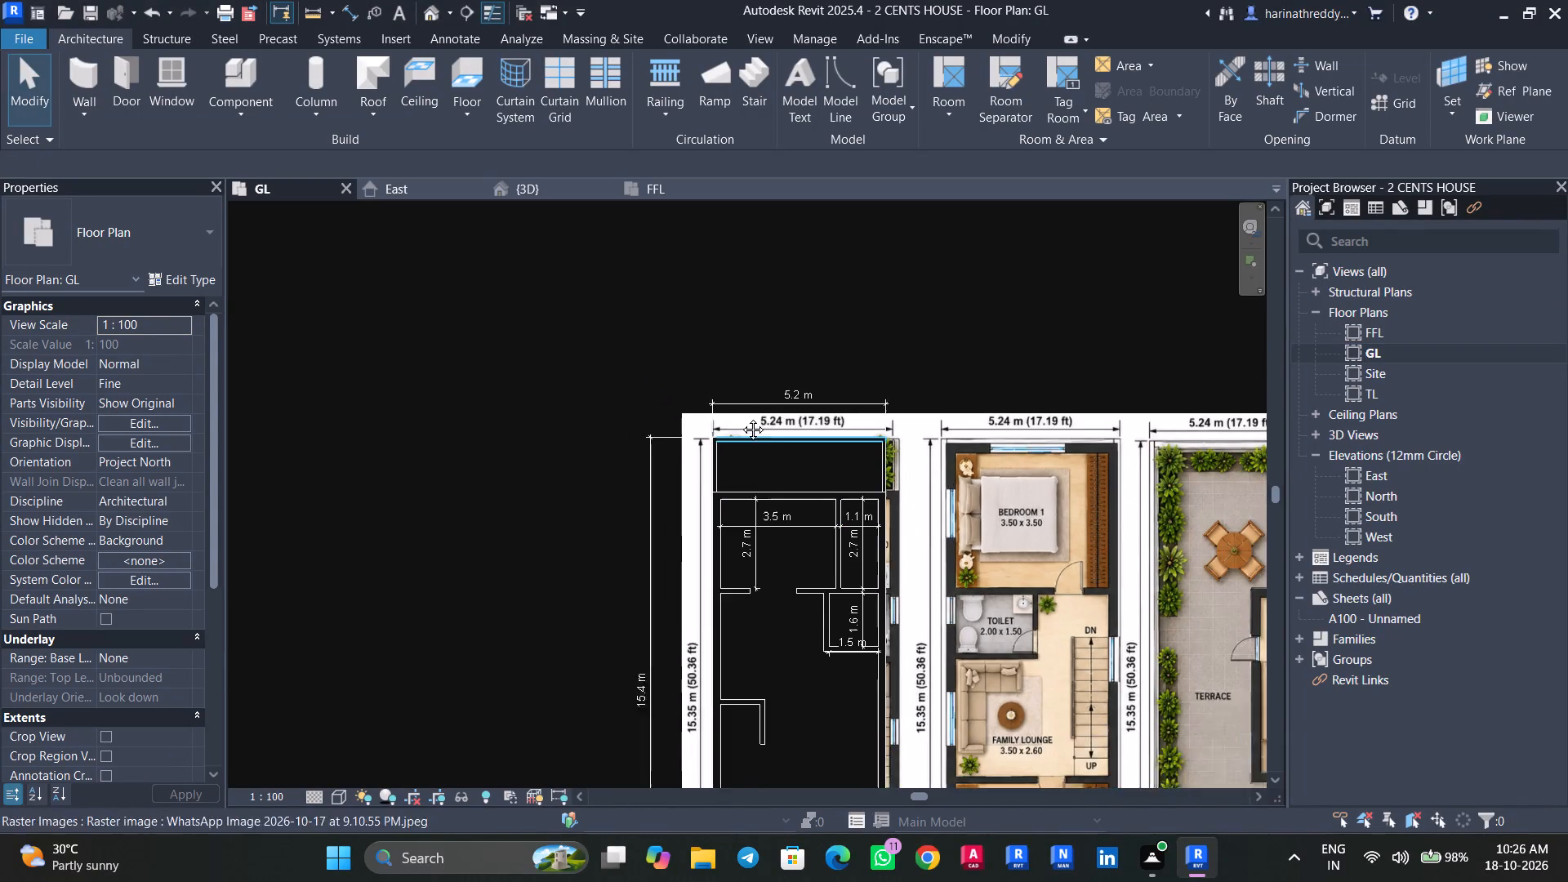
middle_drag(741, 417, 737, 412)
scroll(768, 490, up, 8)
middle_drag(865, 502, 814, 466)
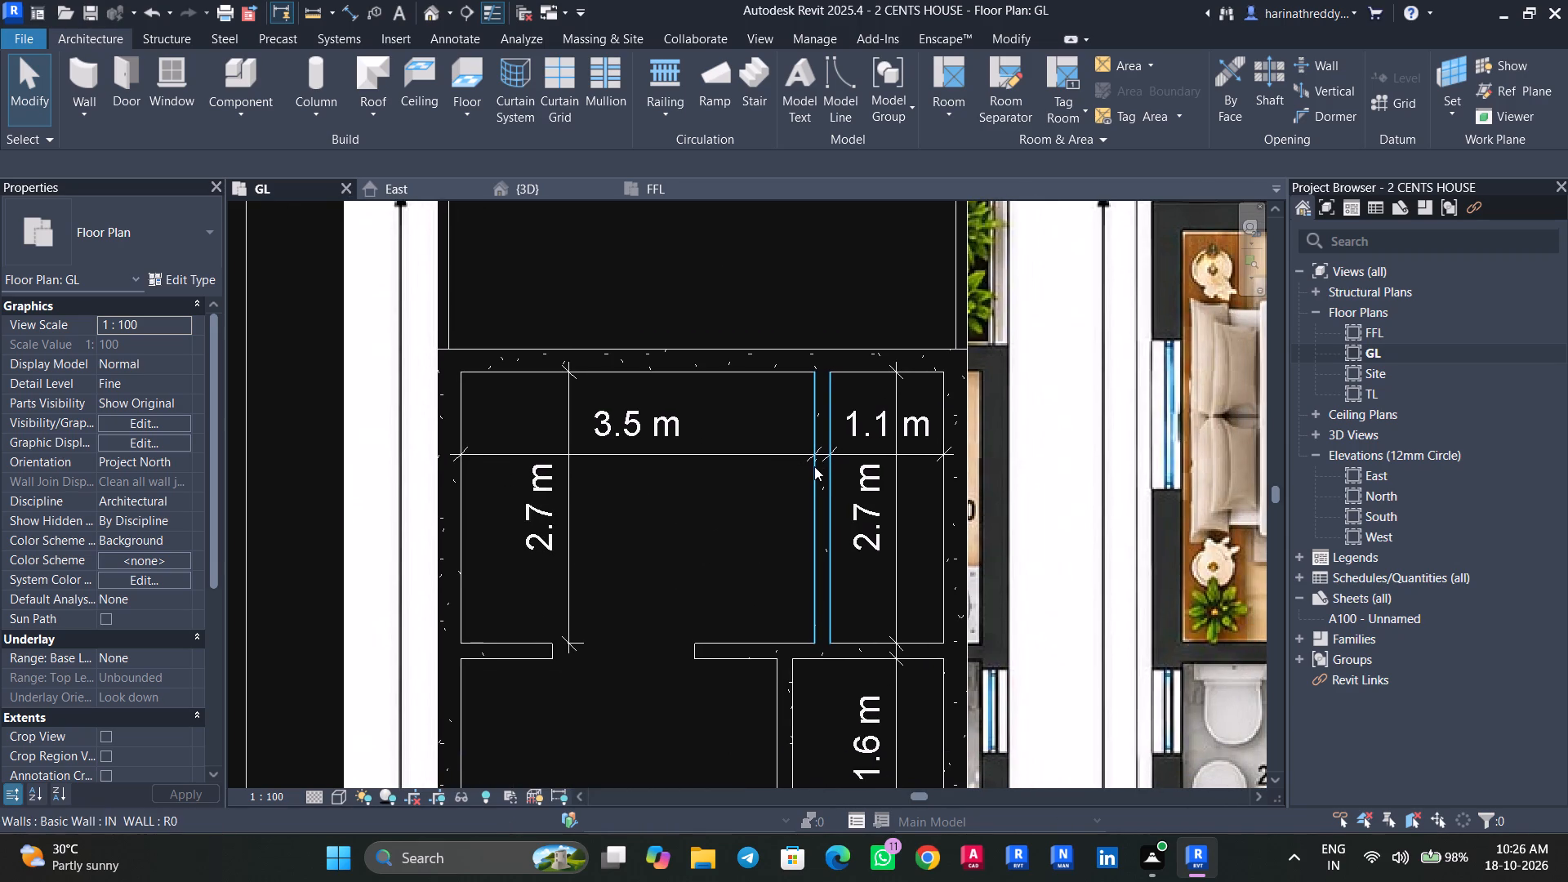
middle_drag(773, 578, 777, 490)
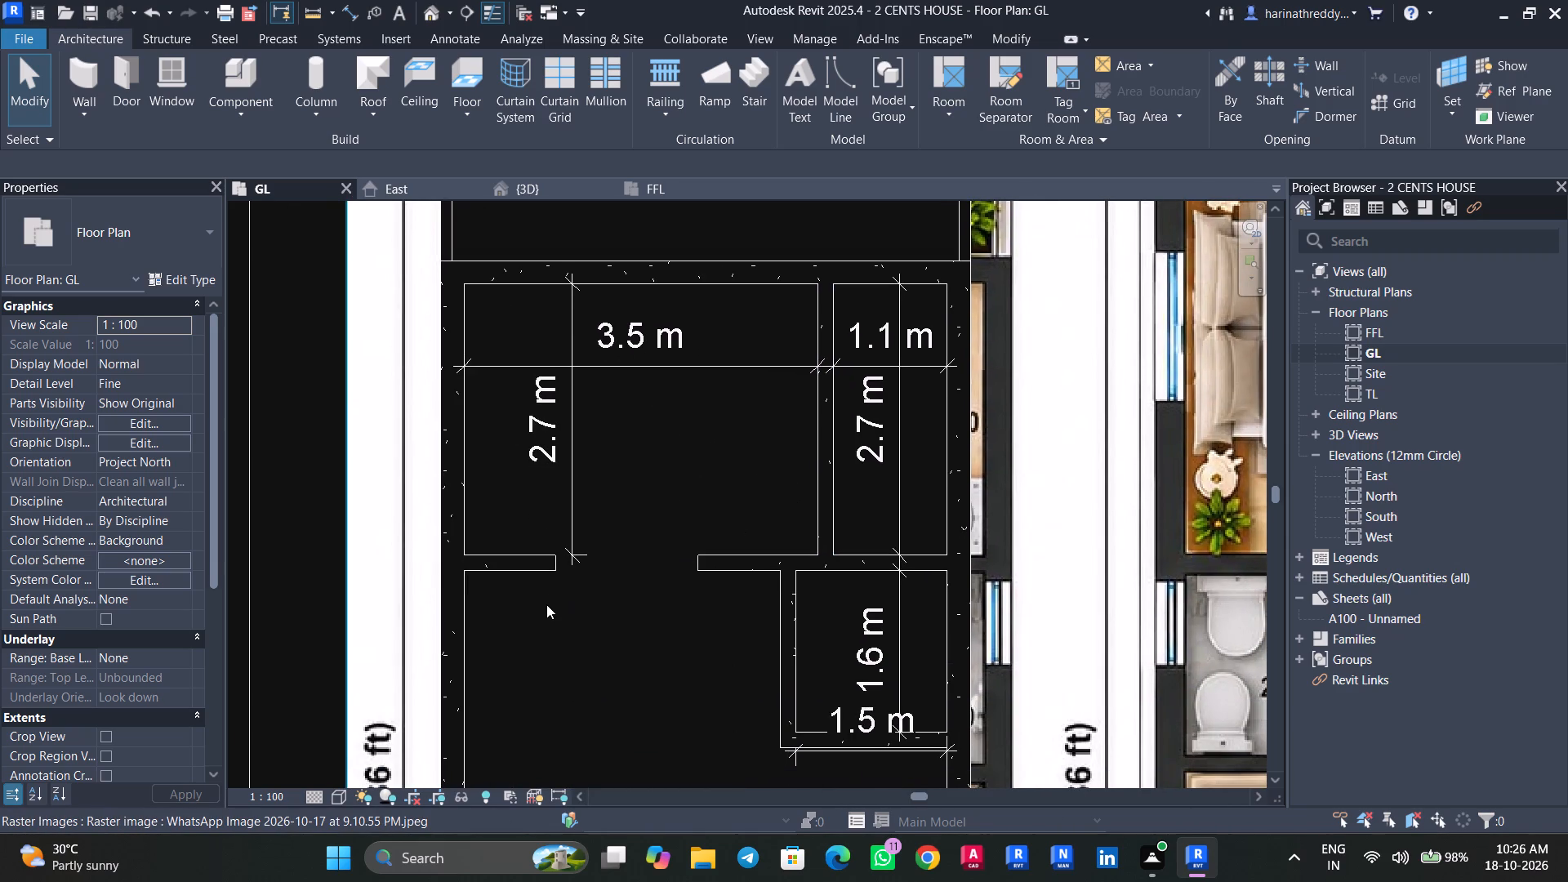
scroll(563, 617, down, 3)
middle_drag(586, 617, 664, 412)
scroll(714, 586, down, 3)
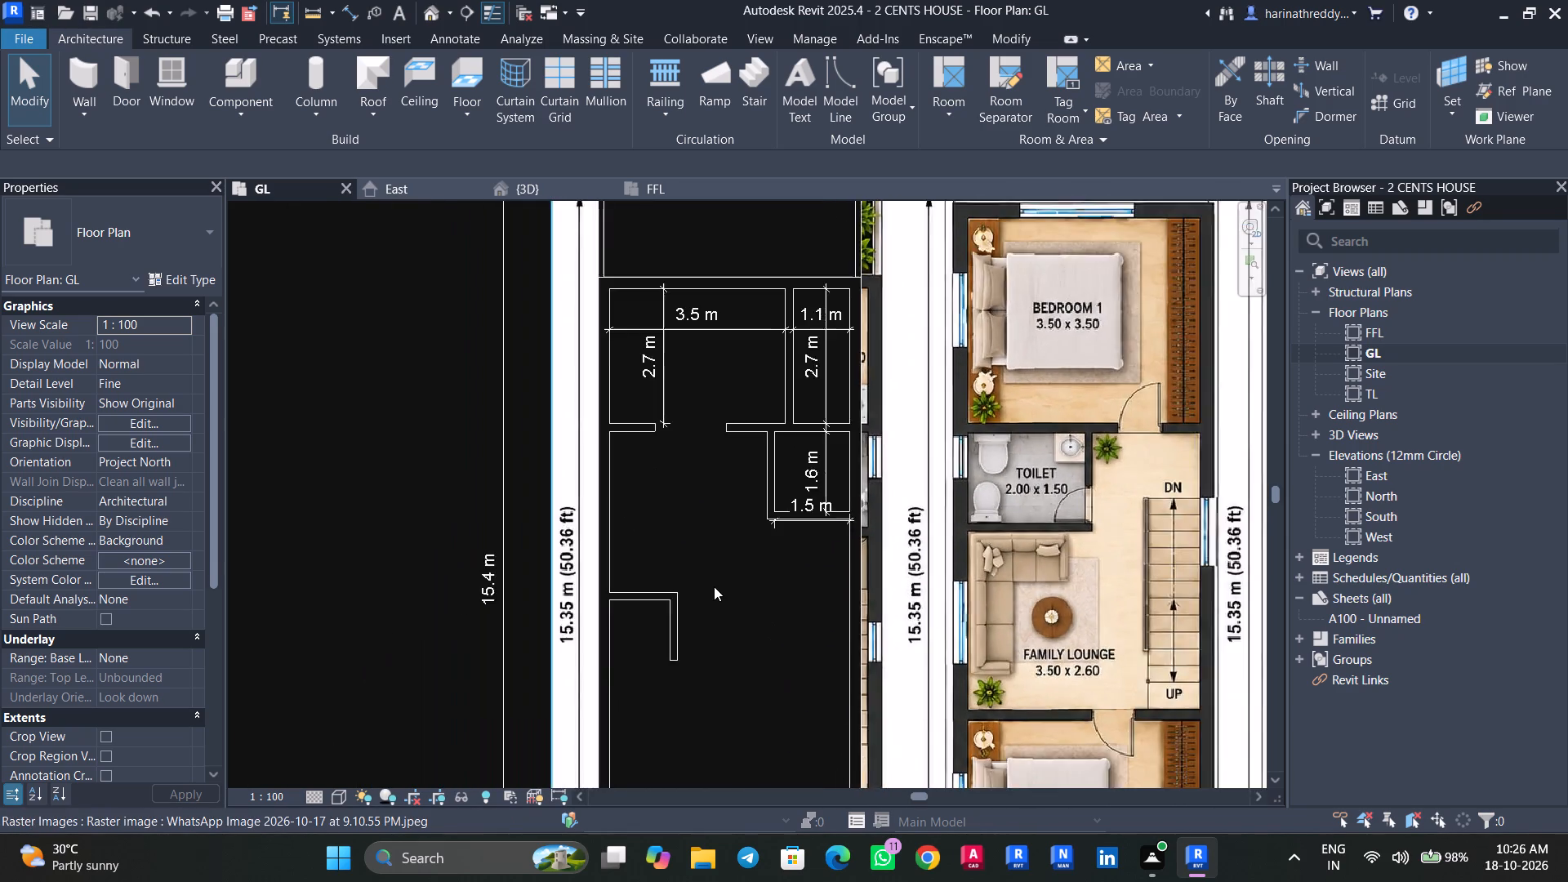
scroll(714, 586, down, 3)
middle_drag(714, 590, 676, 495)
scroll(812, 649, up, 4)
middle_drag(786, 653, 813, 640)
scroll(813, 640, up, 1)
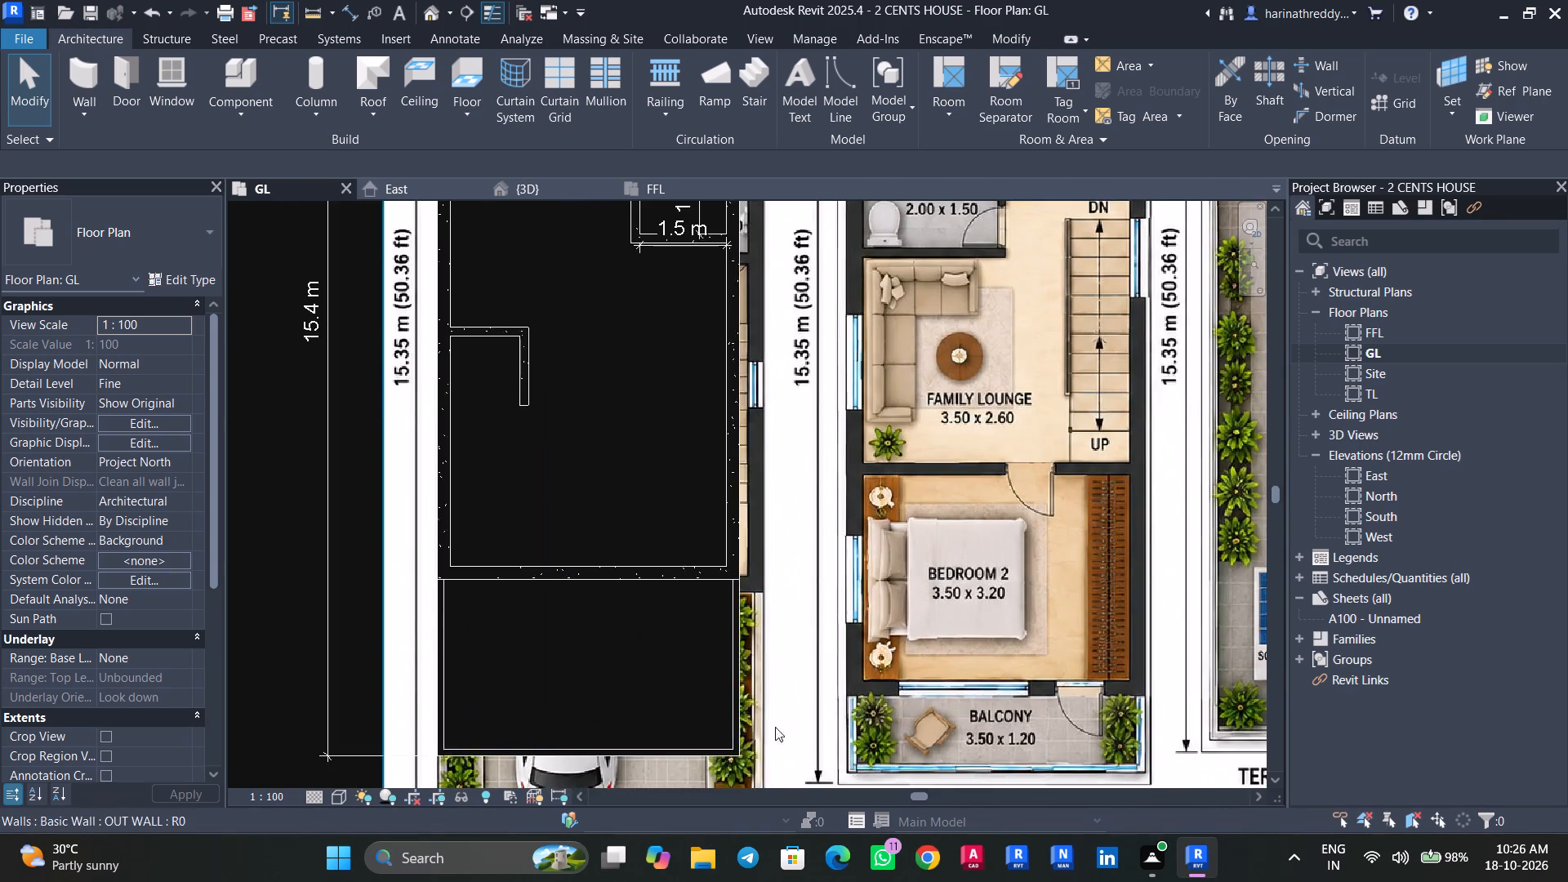
scroll(792, 711, down, 1)
middle_drag(791, 711, 916, 546)
Set the draw layer of the imported plan image to Foreground in the GL plan.
click(656, 684)
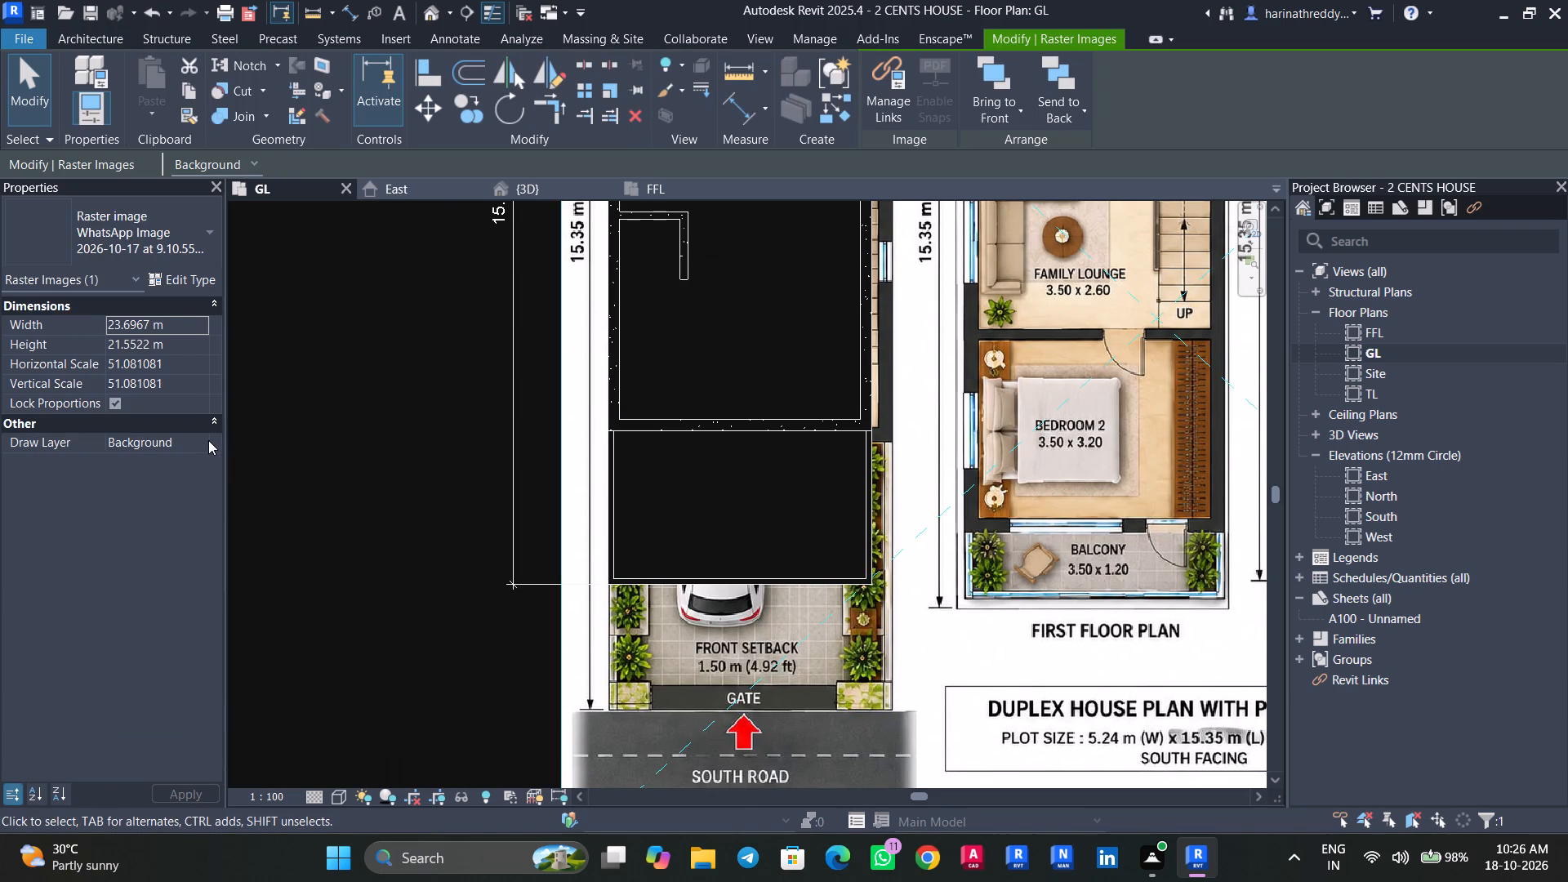
click(208, 440)
click(186, 443)
click(206, 431)
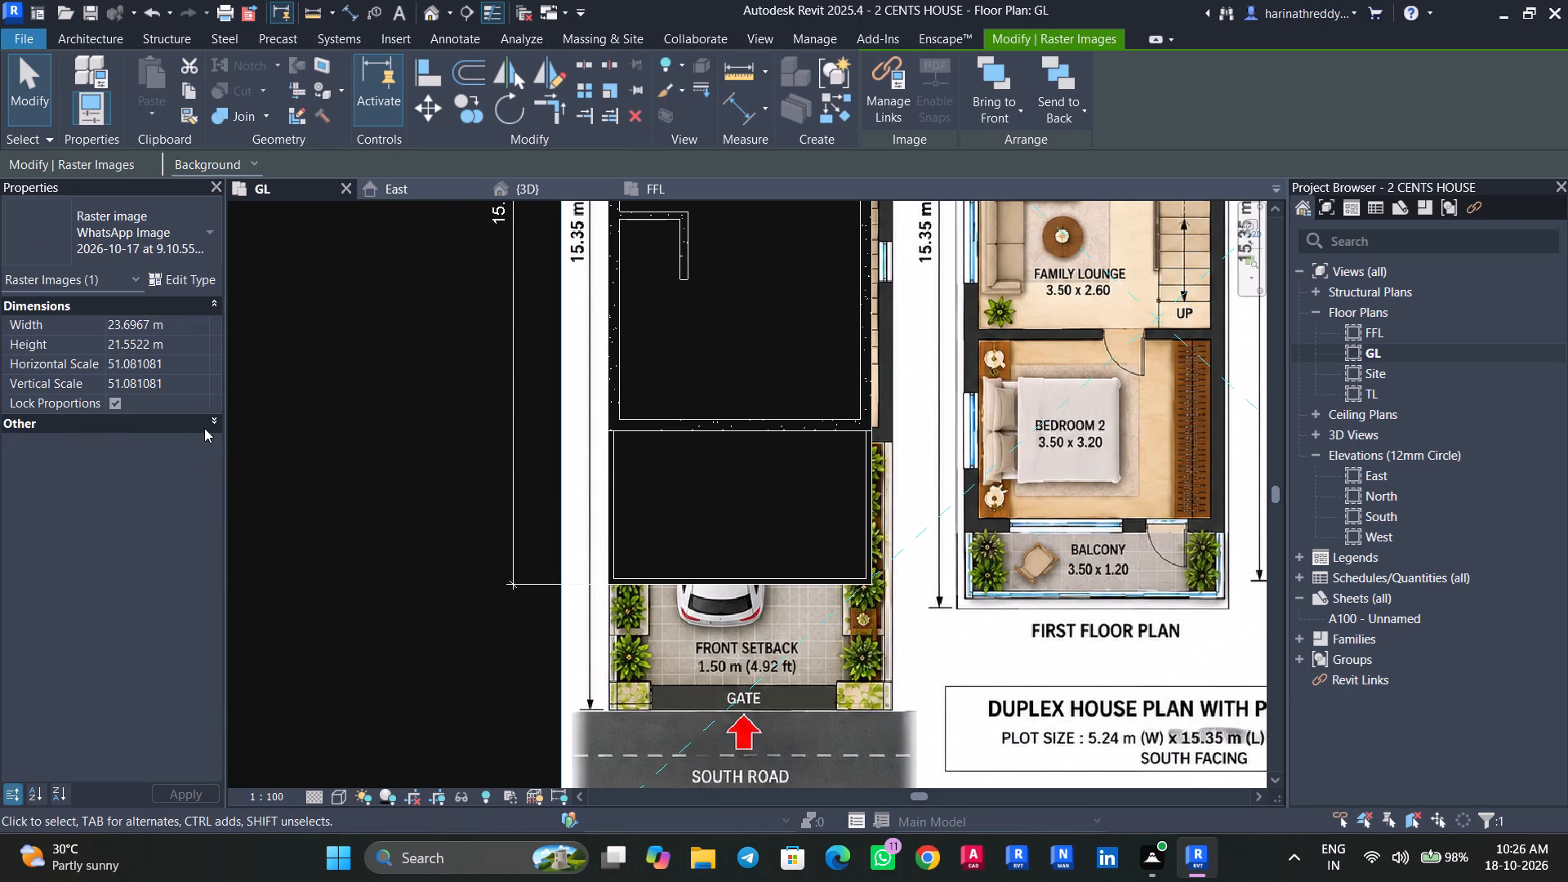
click(204, 428)
click(194, 442)
click(167, 474)
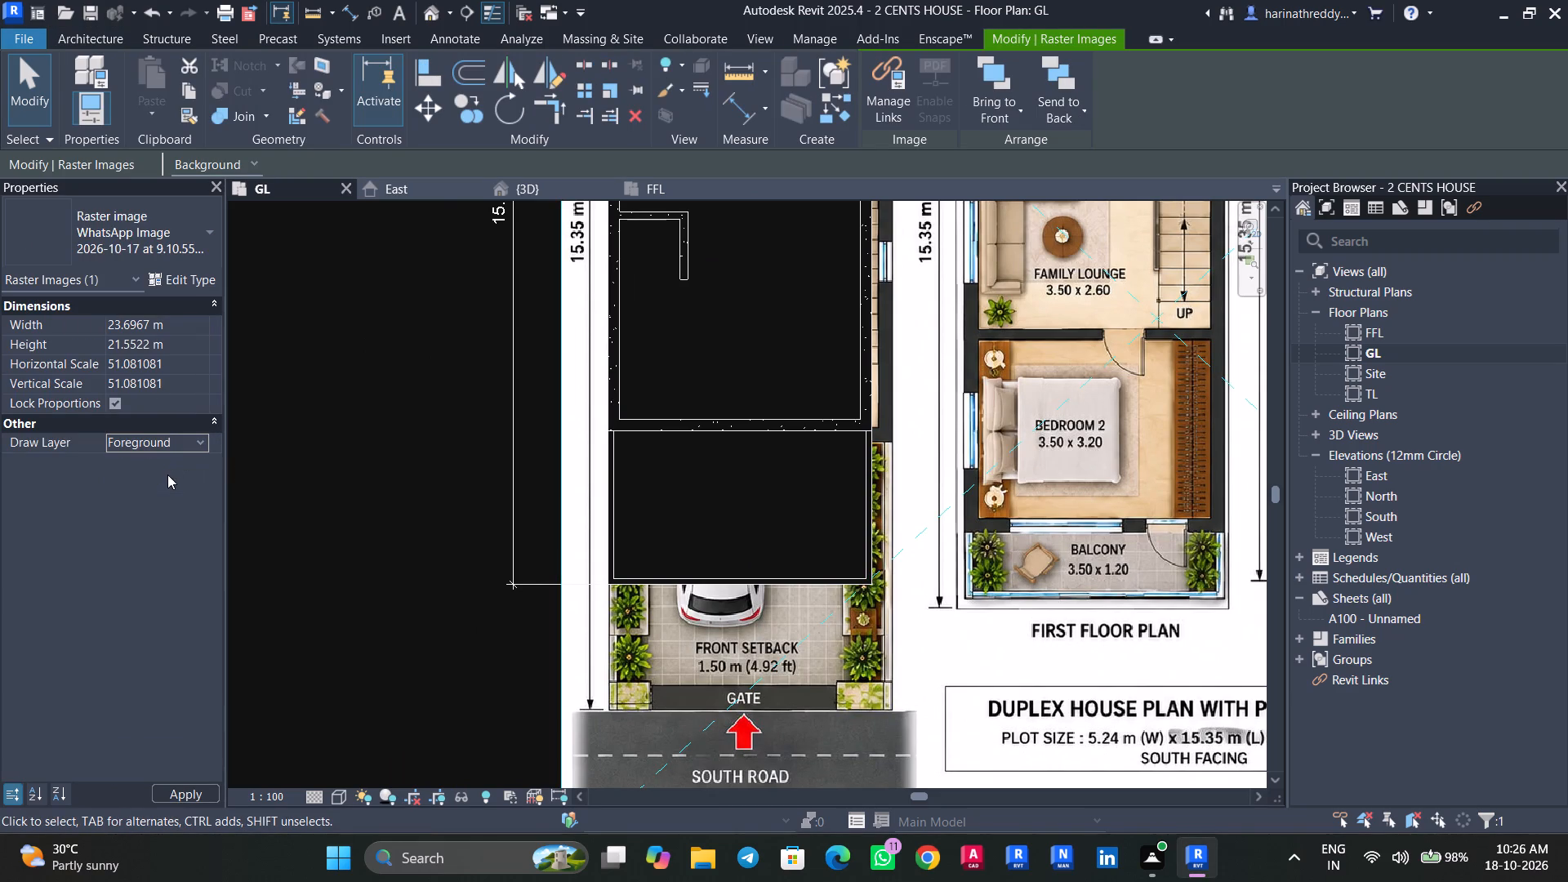
key(Escape)
key(Escape)
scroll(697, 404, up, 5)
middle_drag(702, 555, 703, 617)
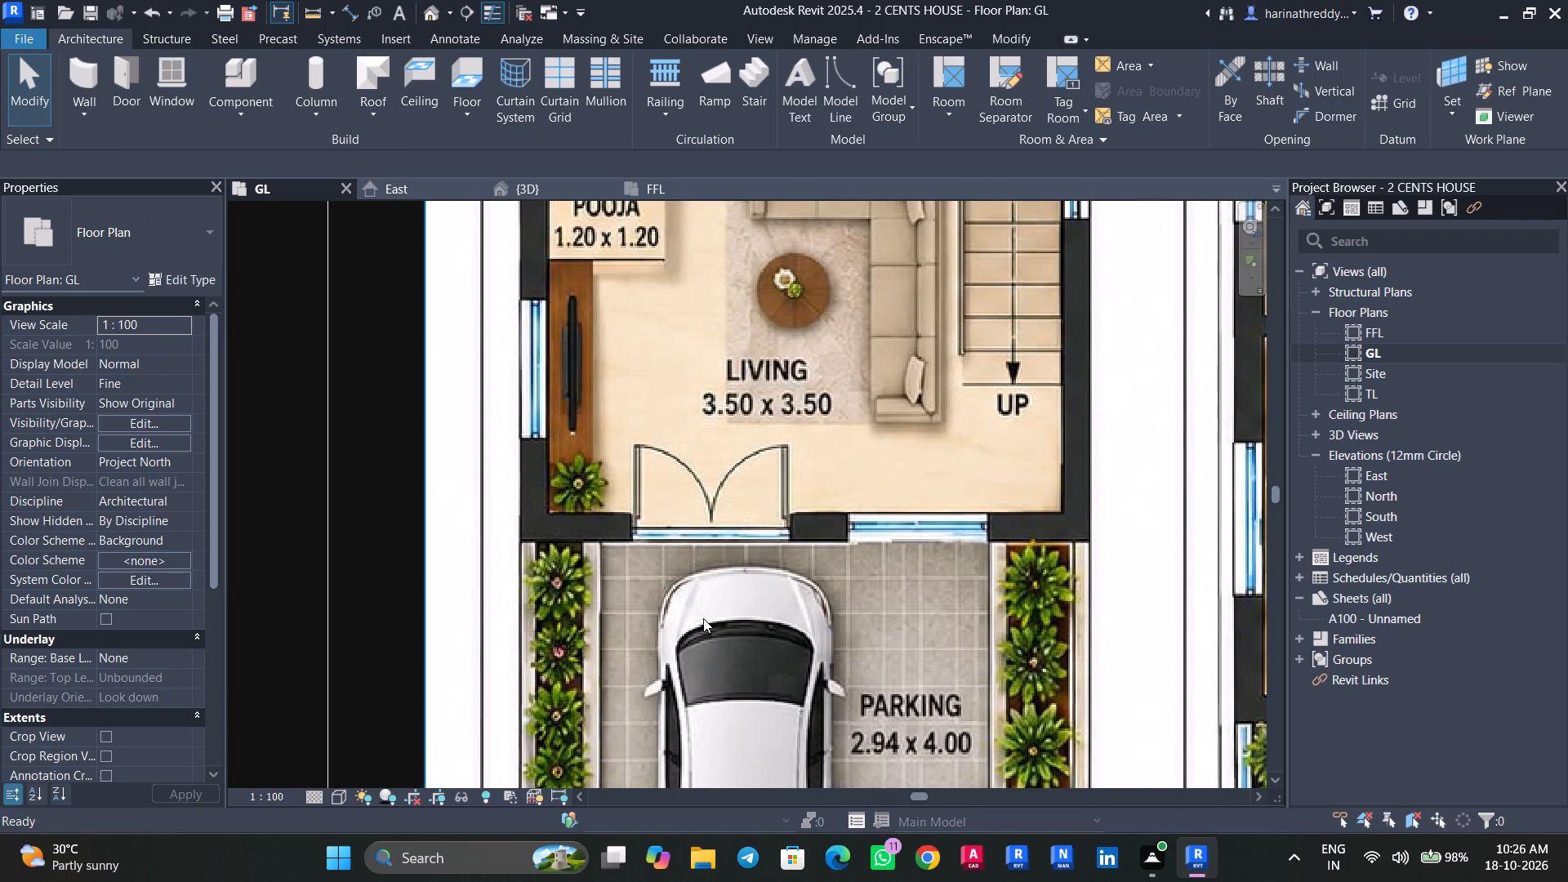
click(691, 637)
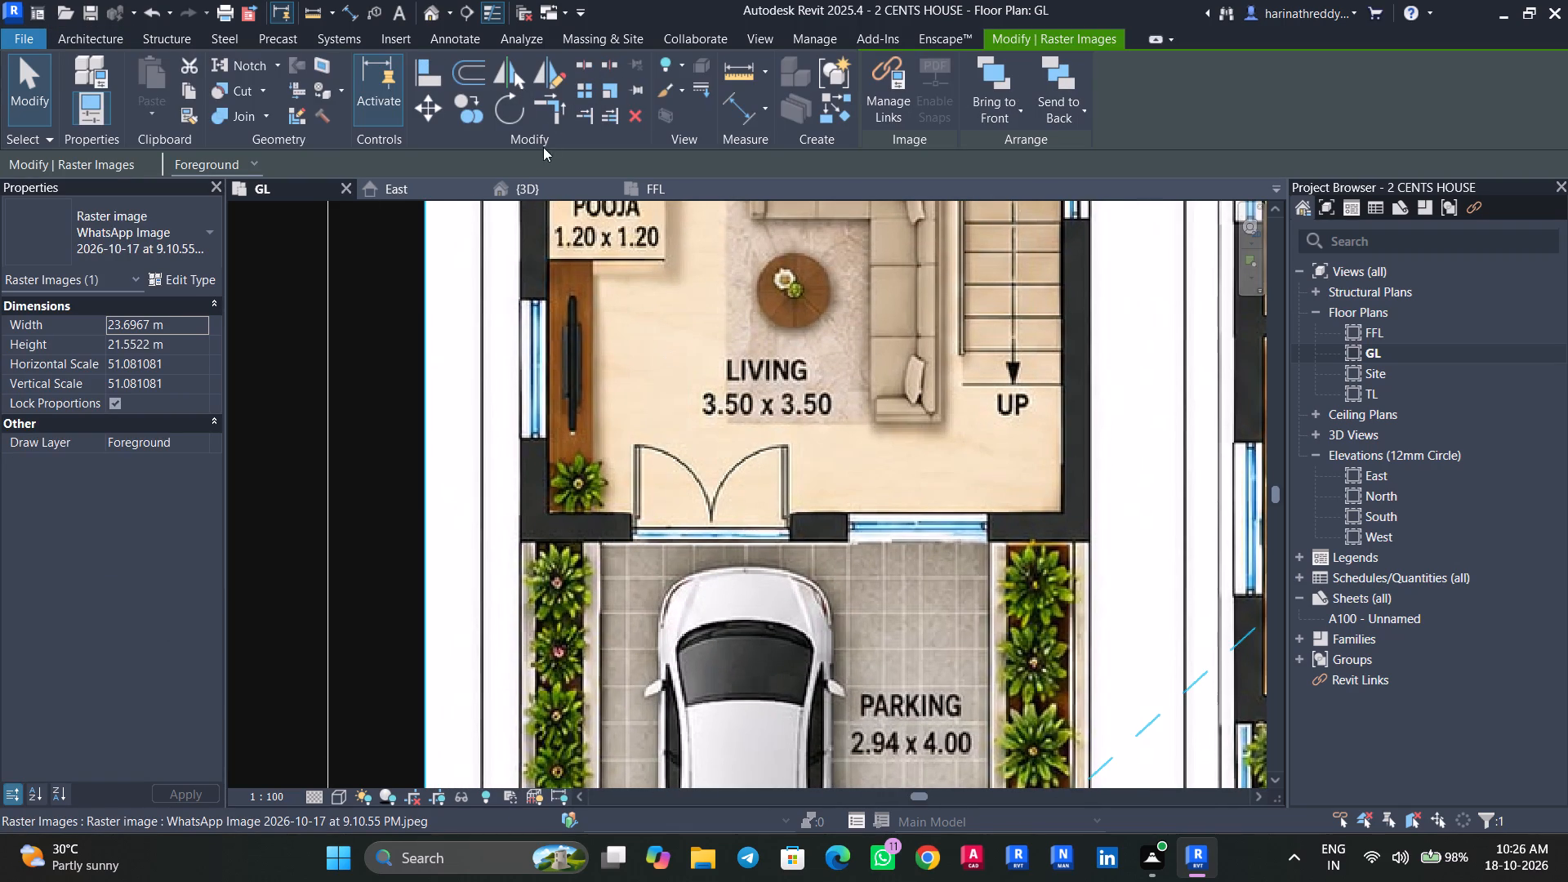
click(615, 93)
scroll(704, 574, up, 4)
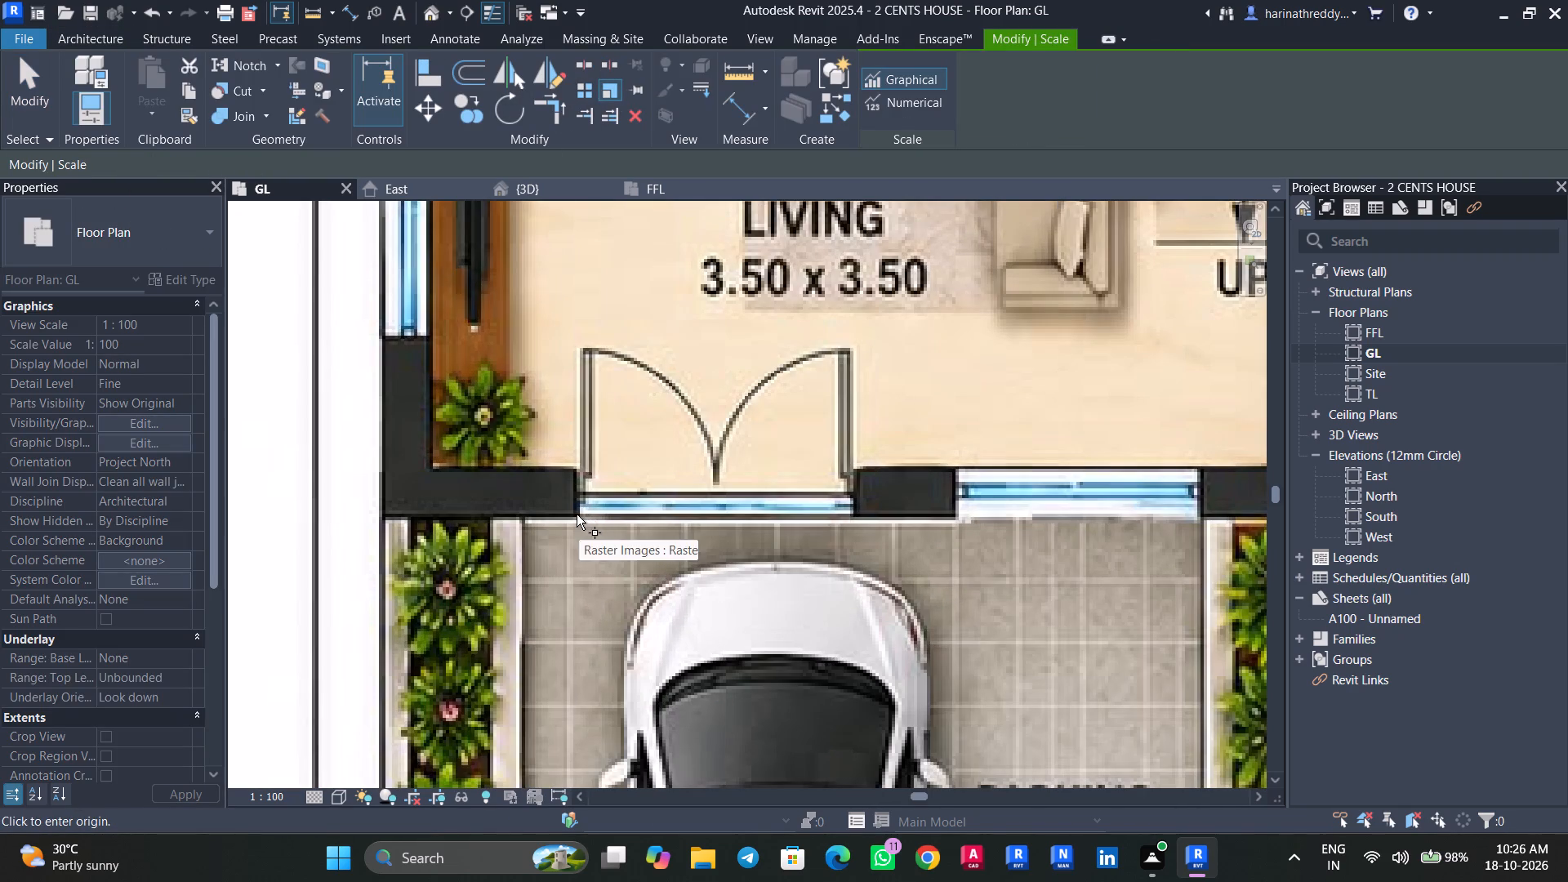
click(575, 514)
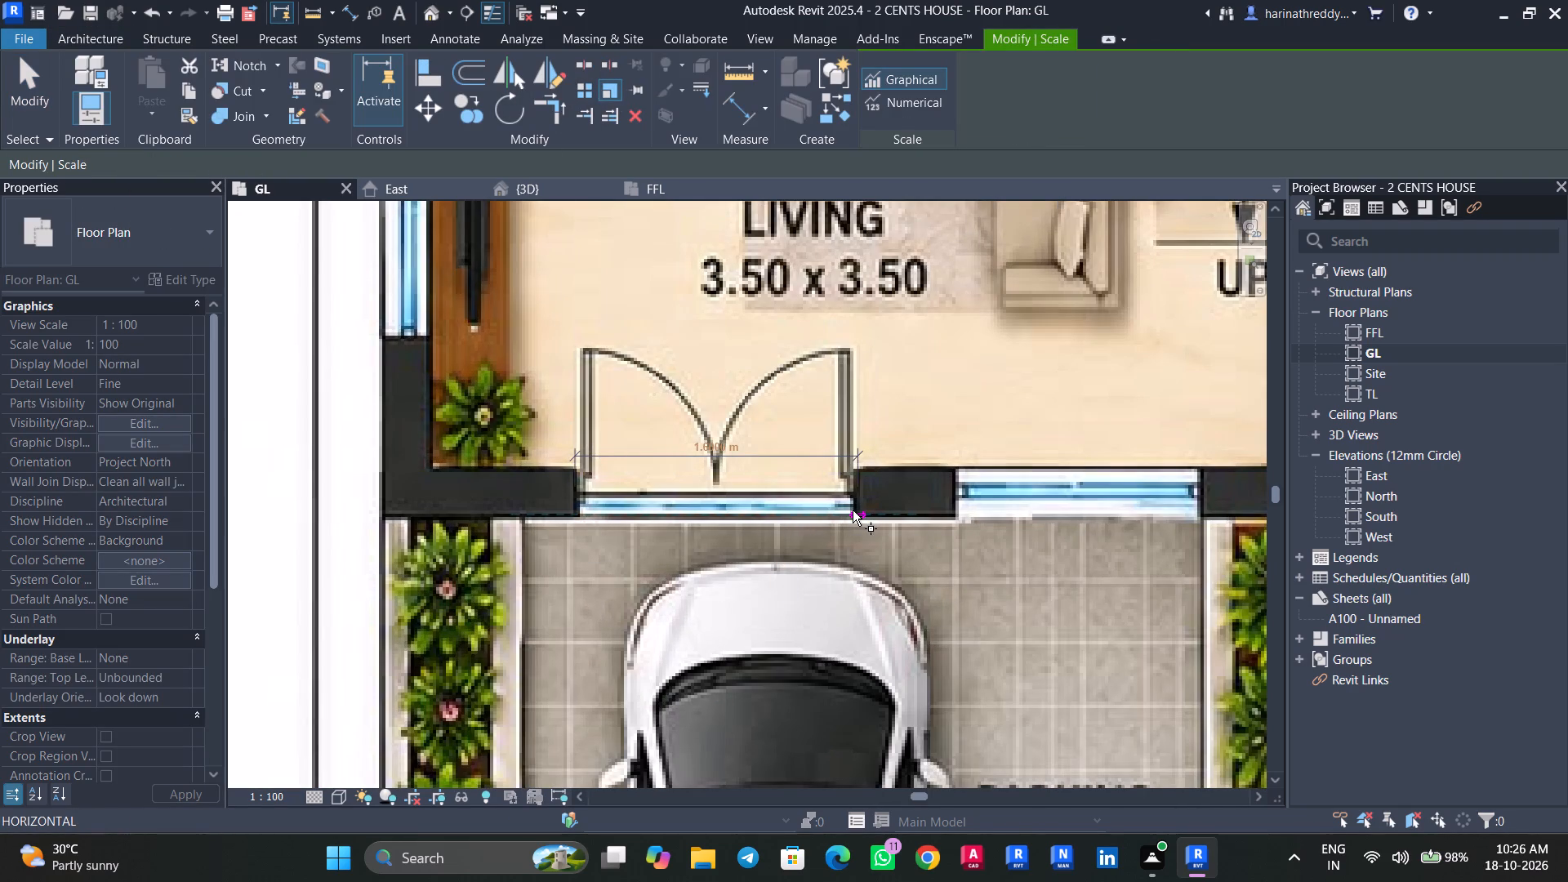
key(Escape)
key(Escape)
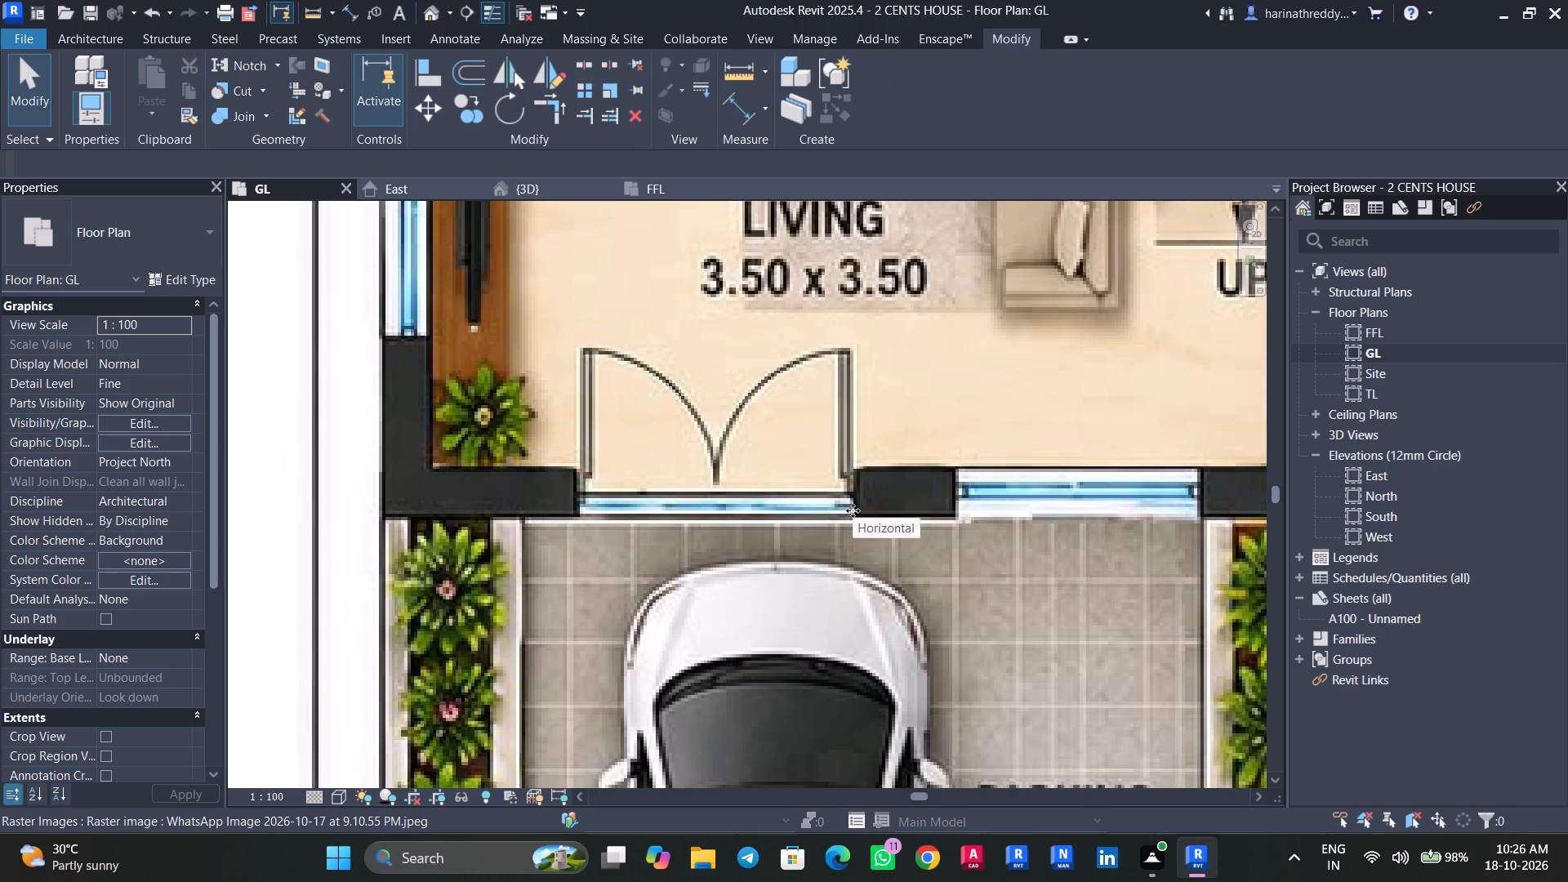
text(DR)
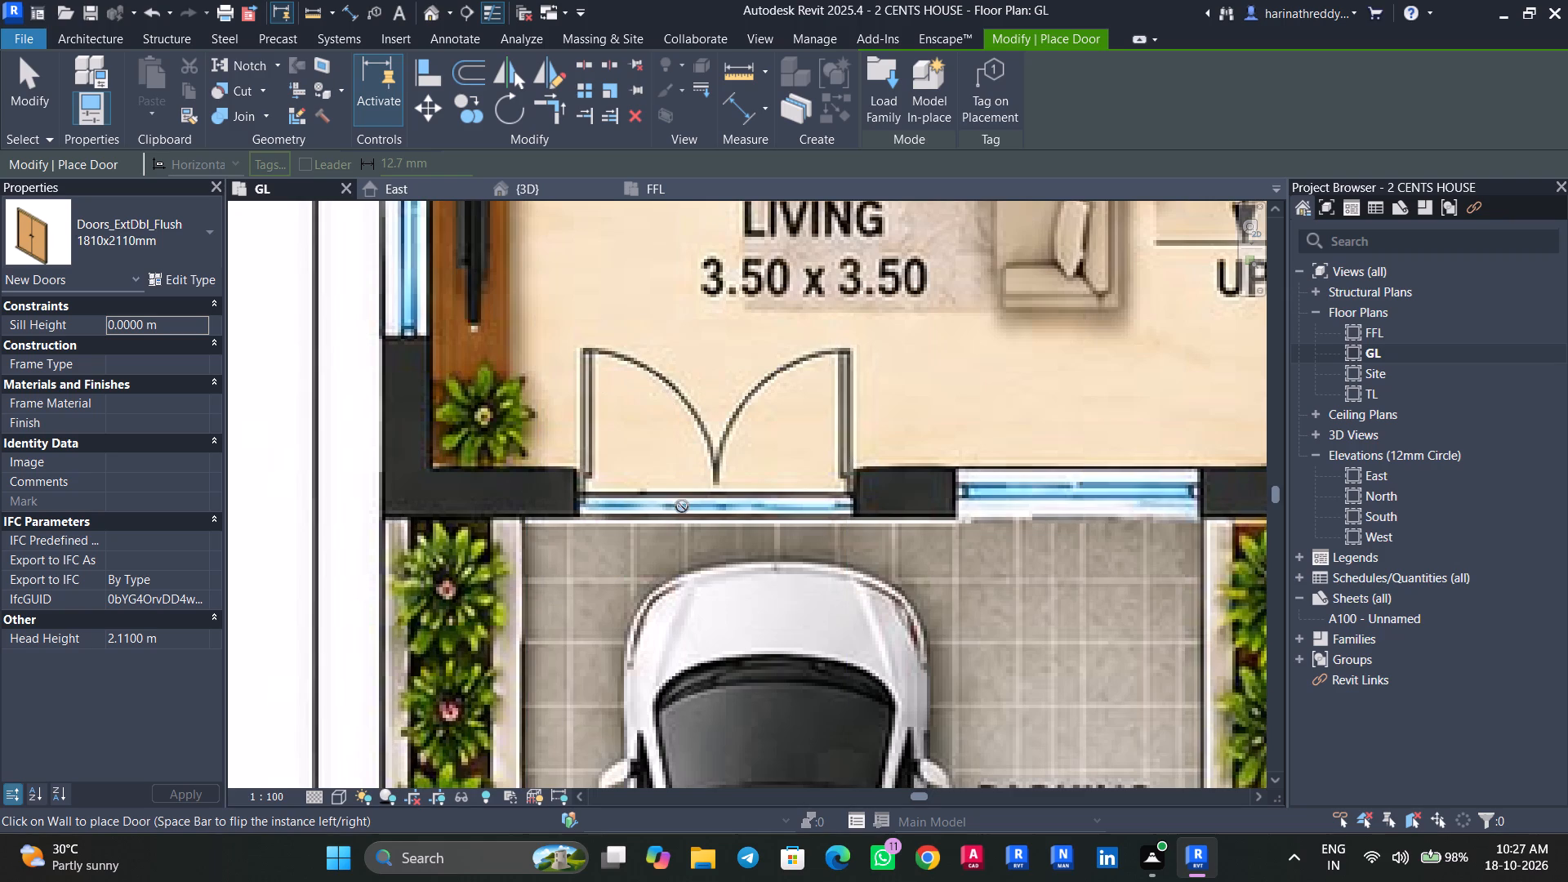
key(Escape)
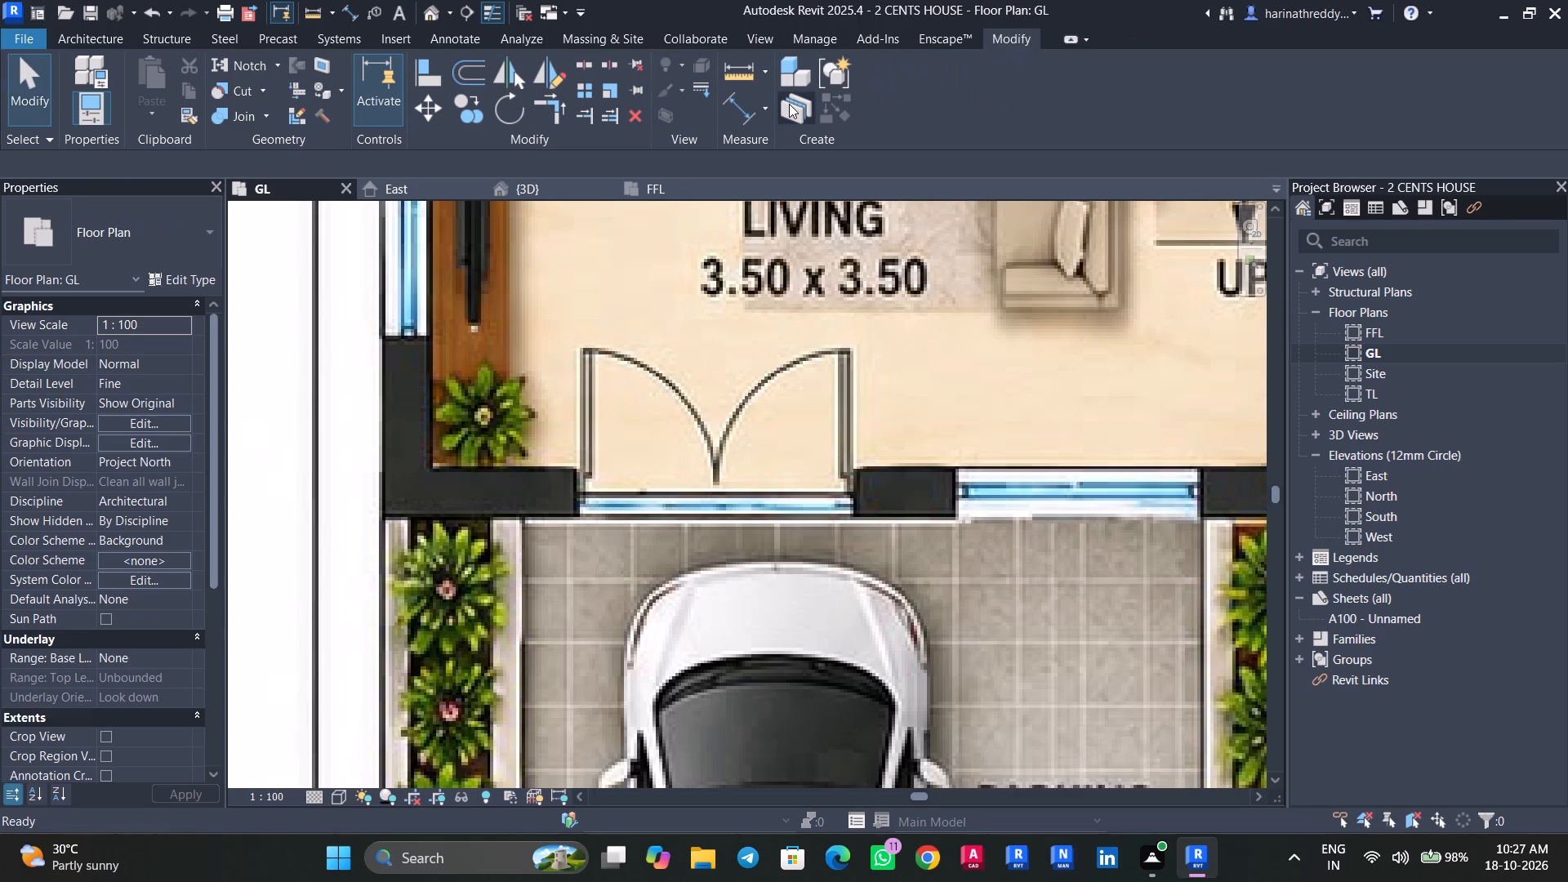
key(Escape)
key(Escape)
Browse the Doors category of the Autodesk family library for double doors suited to the living room entrance.
click(392, 40)
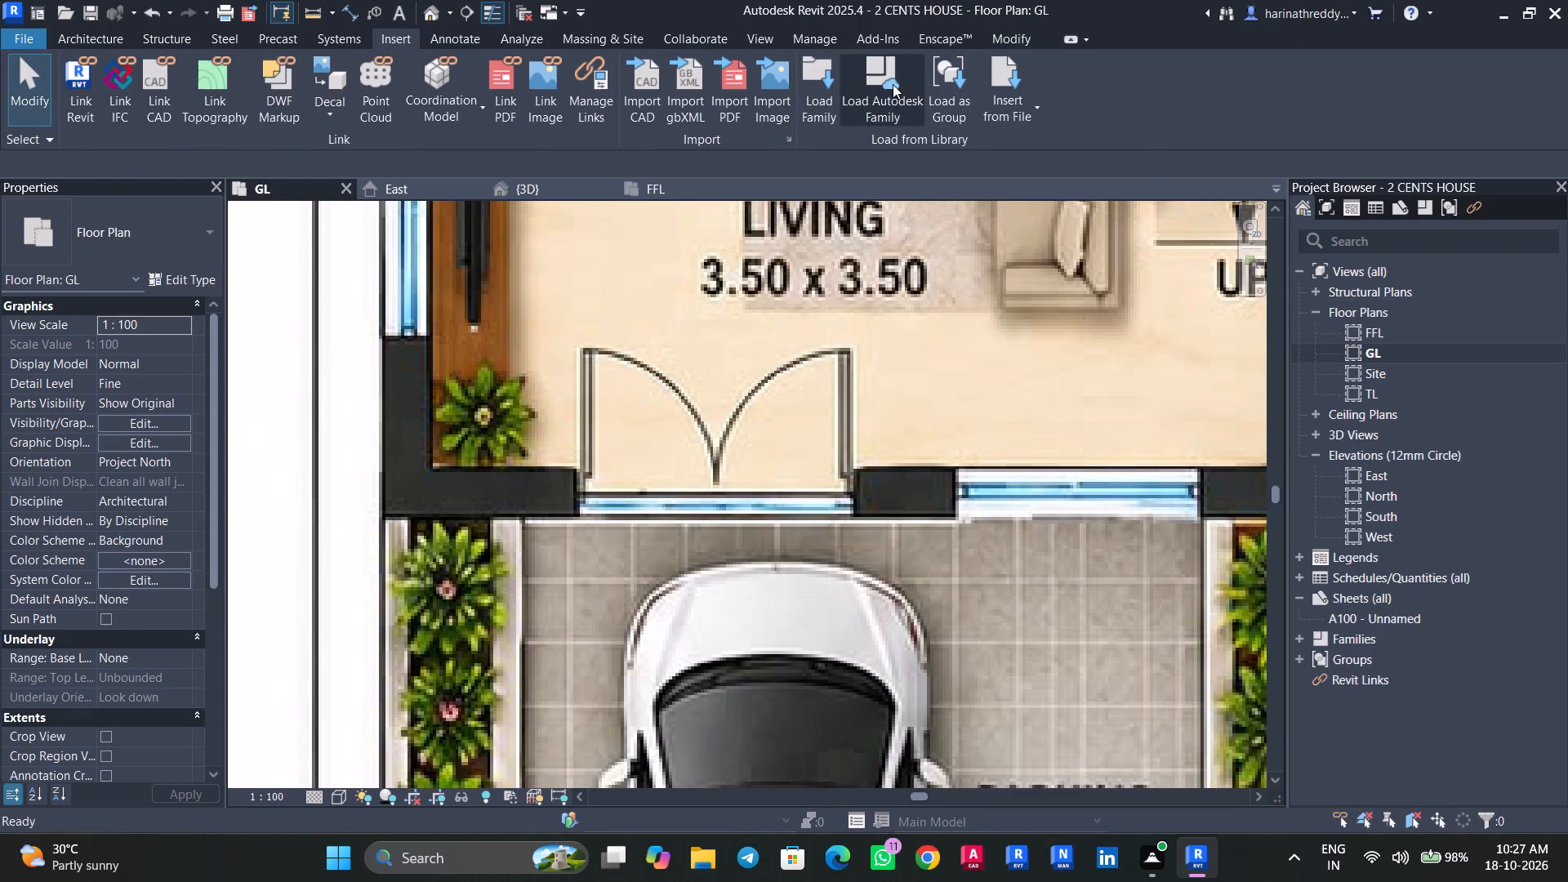
click(893, 84)
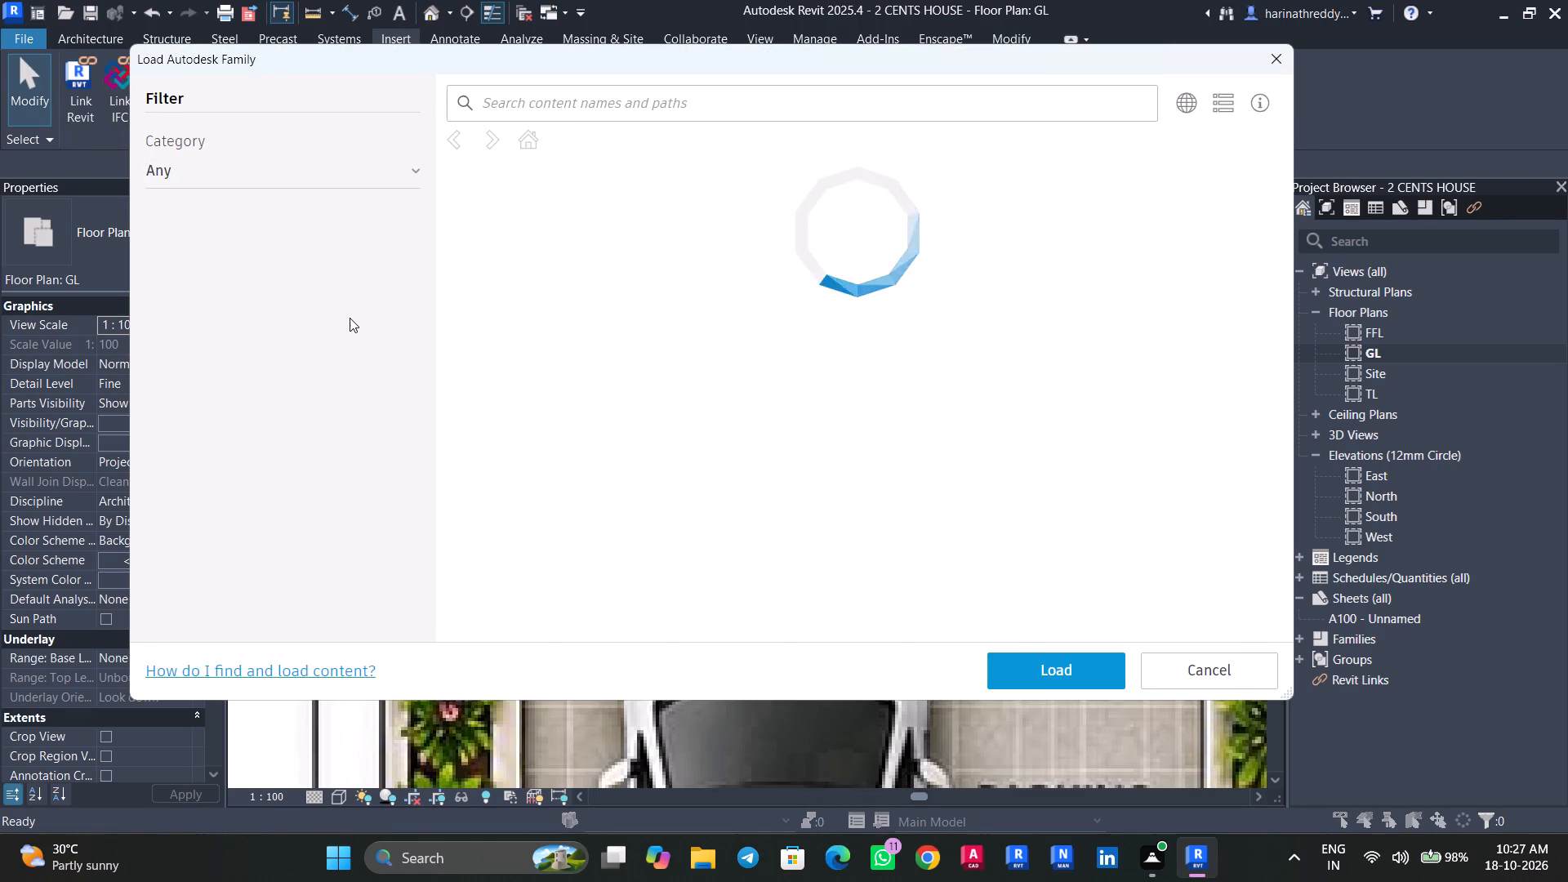
click(166, 470)
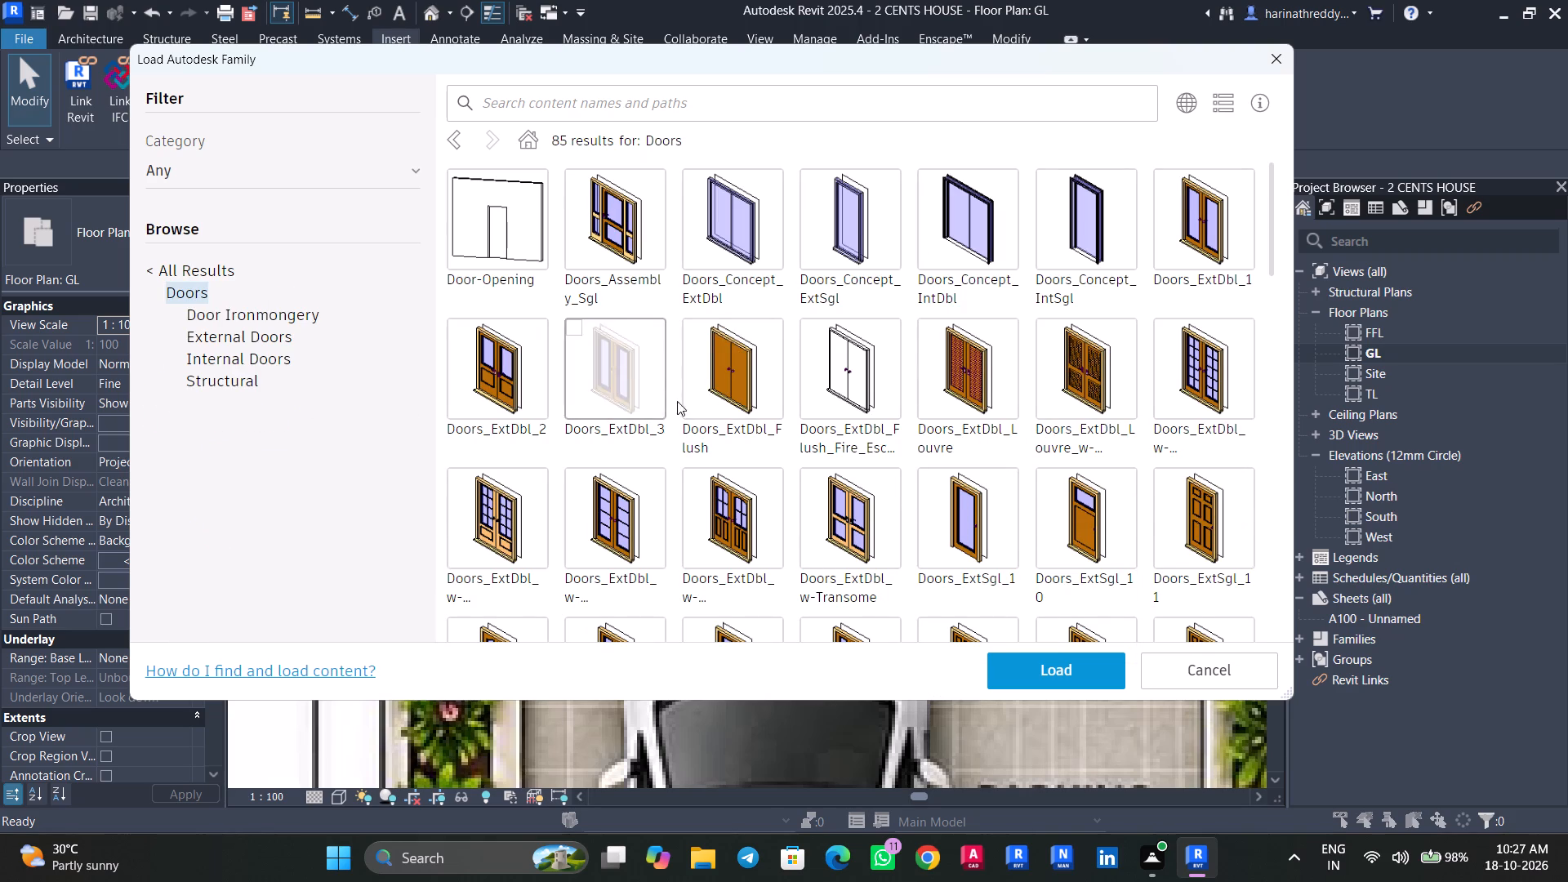
scroll(708, 419, down, 1)
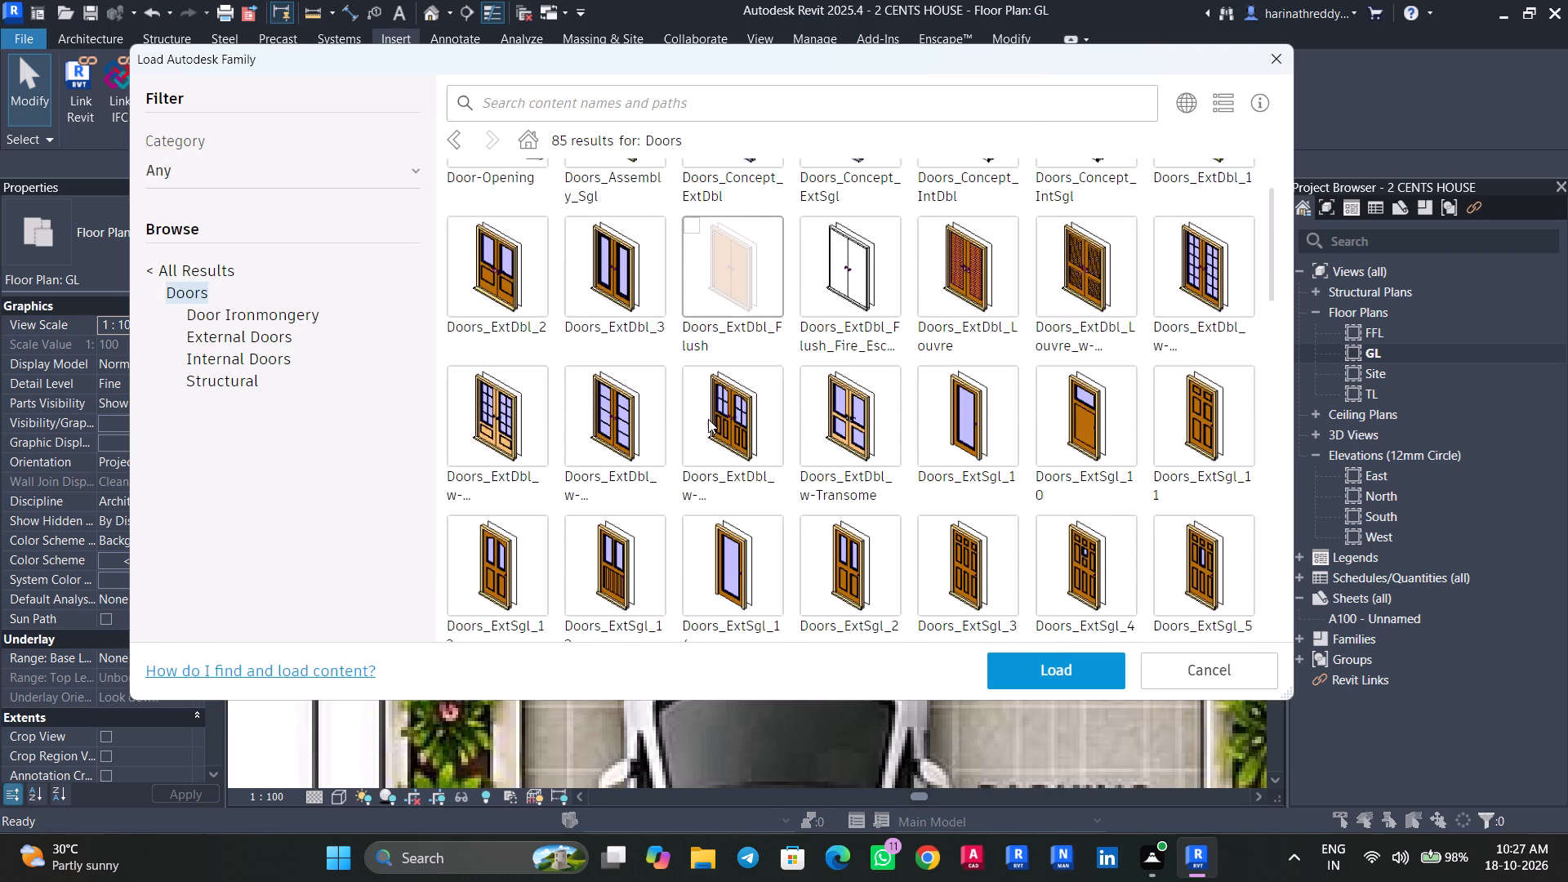
scroll(708, 419, down, 2)
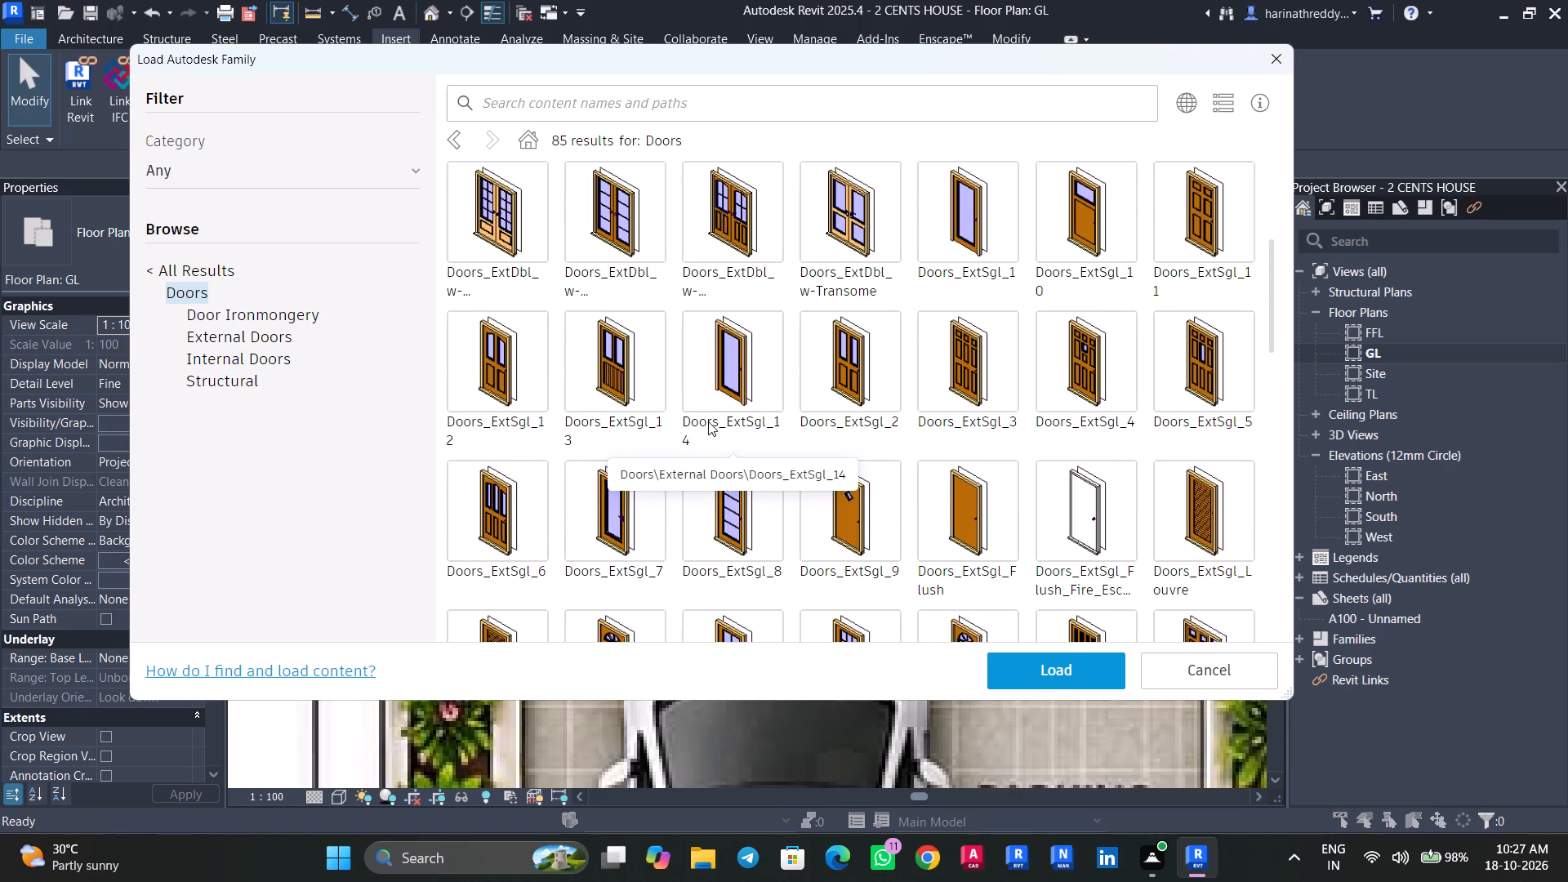
scroll(708, 421, up, 9)
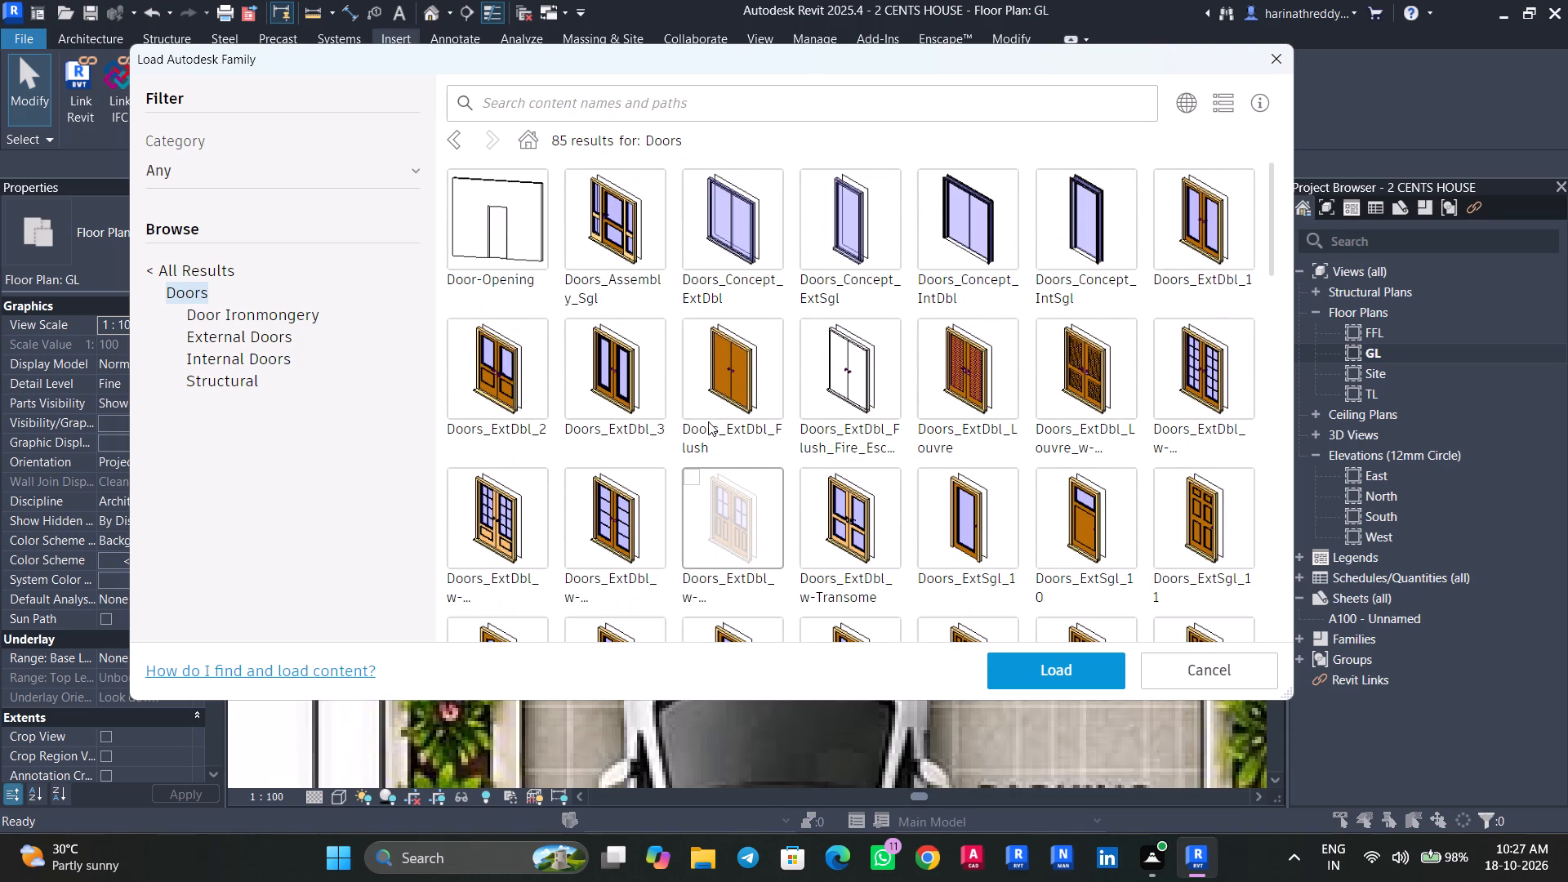
scroll(708, 421, down, 1)
scroll(797, 426, up, 2)
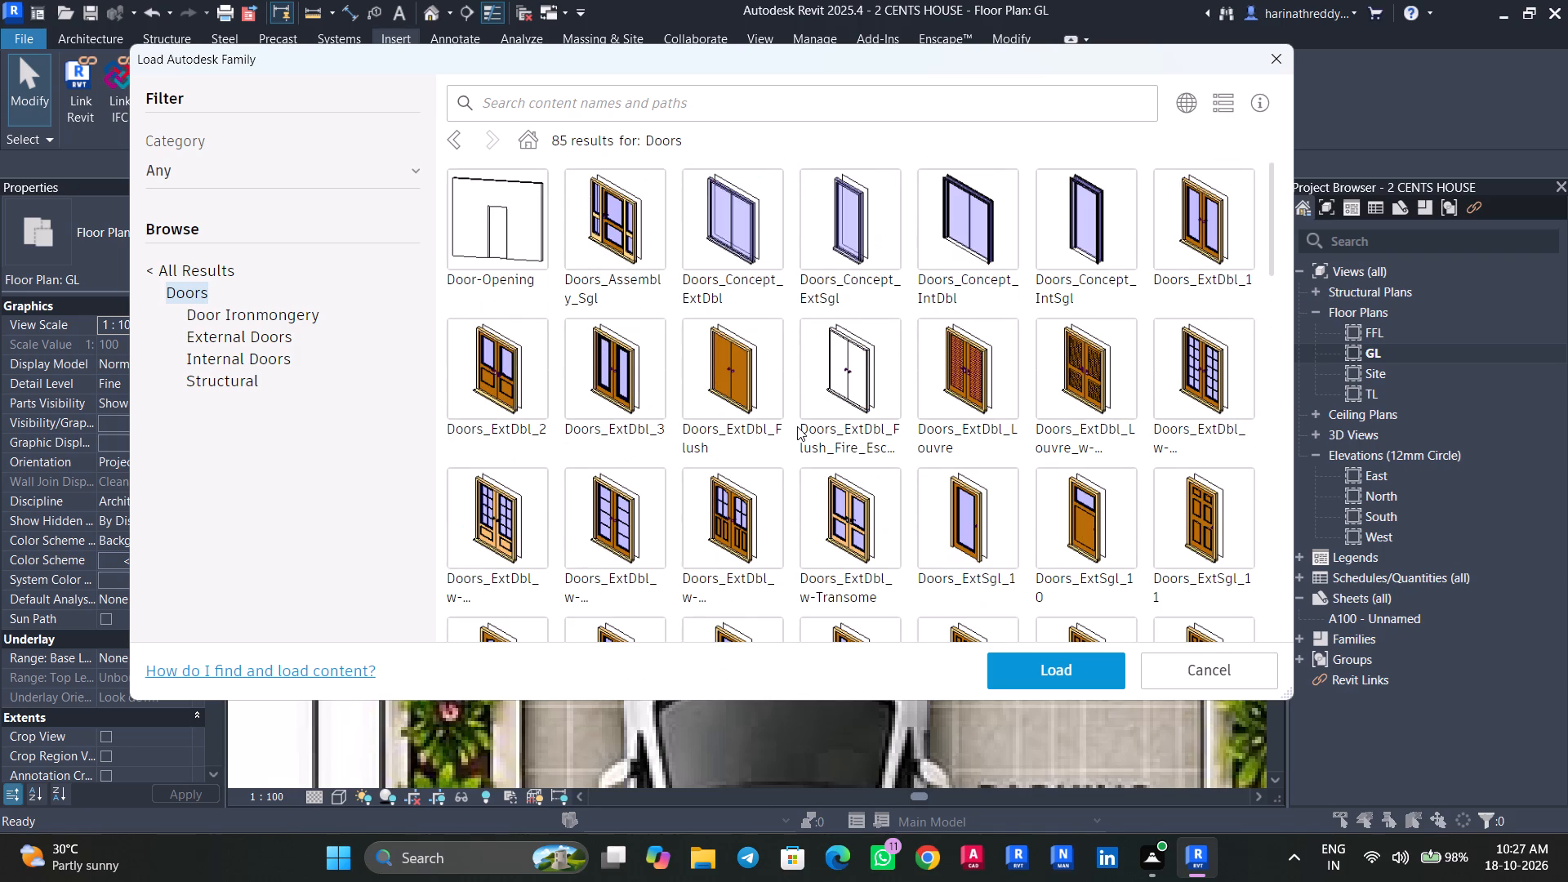
scroll(797, 426, down, 3)
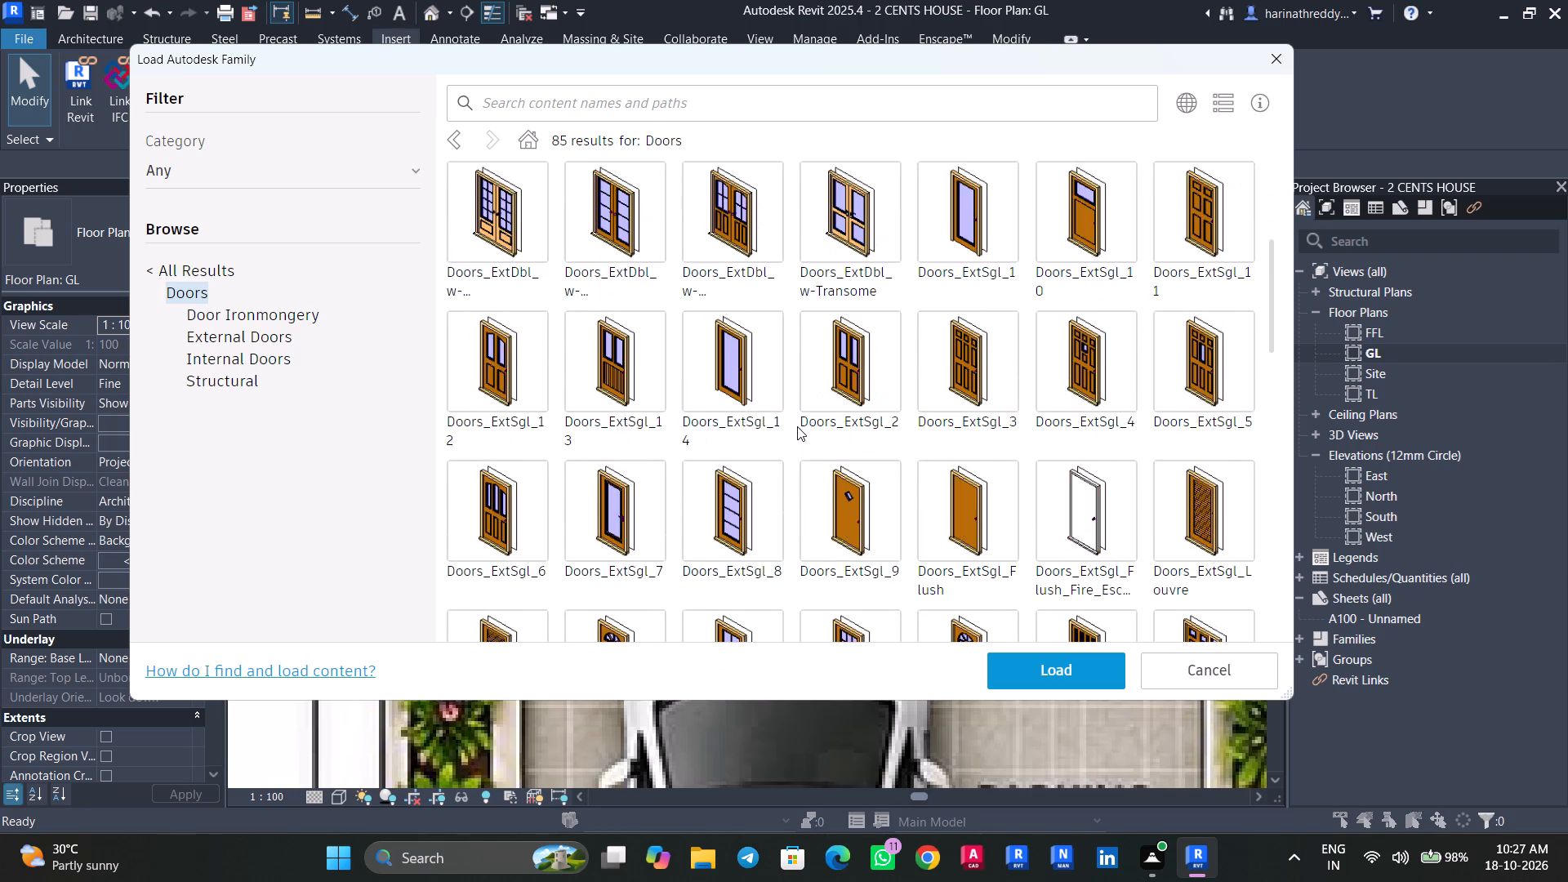
scroll(797, 426, down, 7)
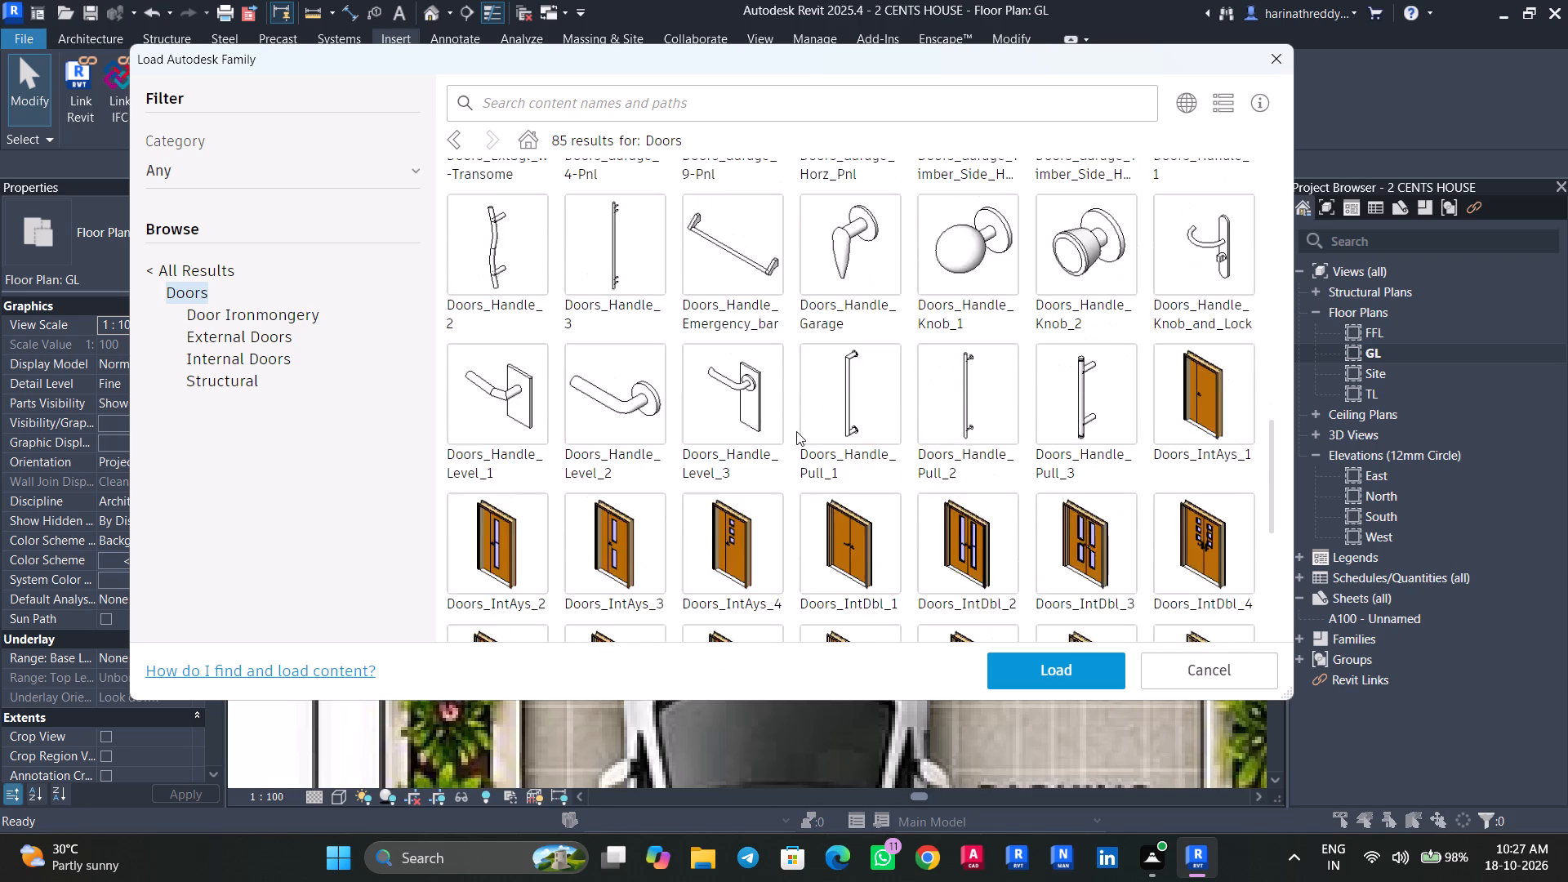
scroll(796, 431, down, 3)
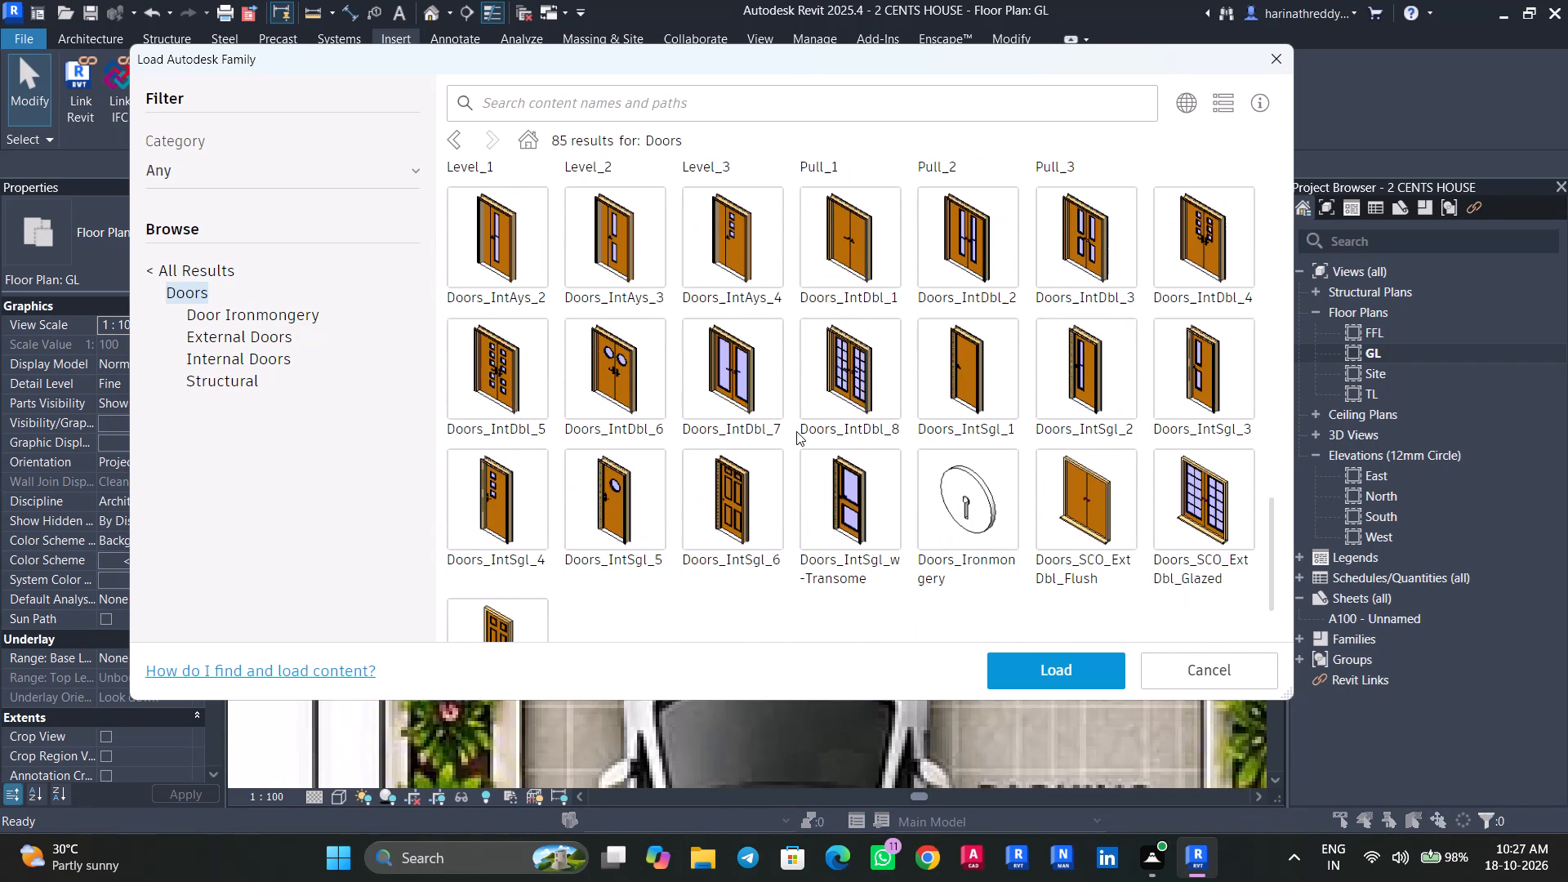
scroll(796, 431, down, 1)
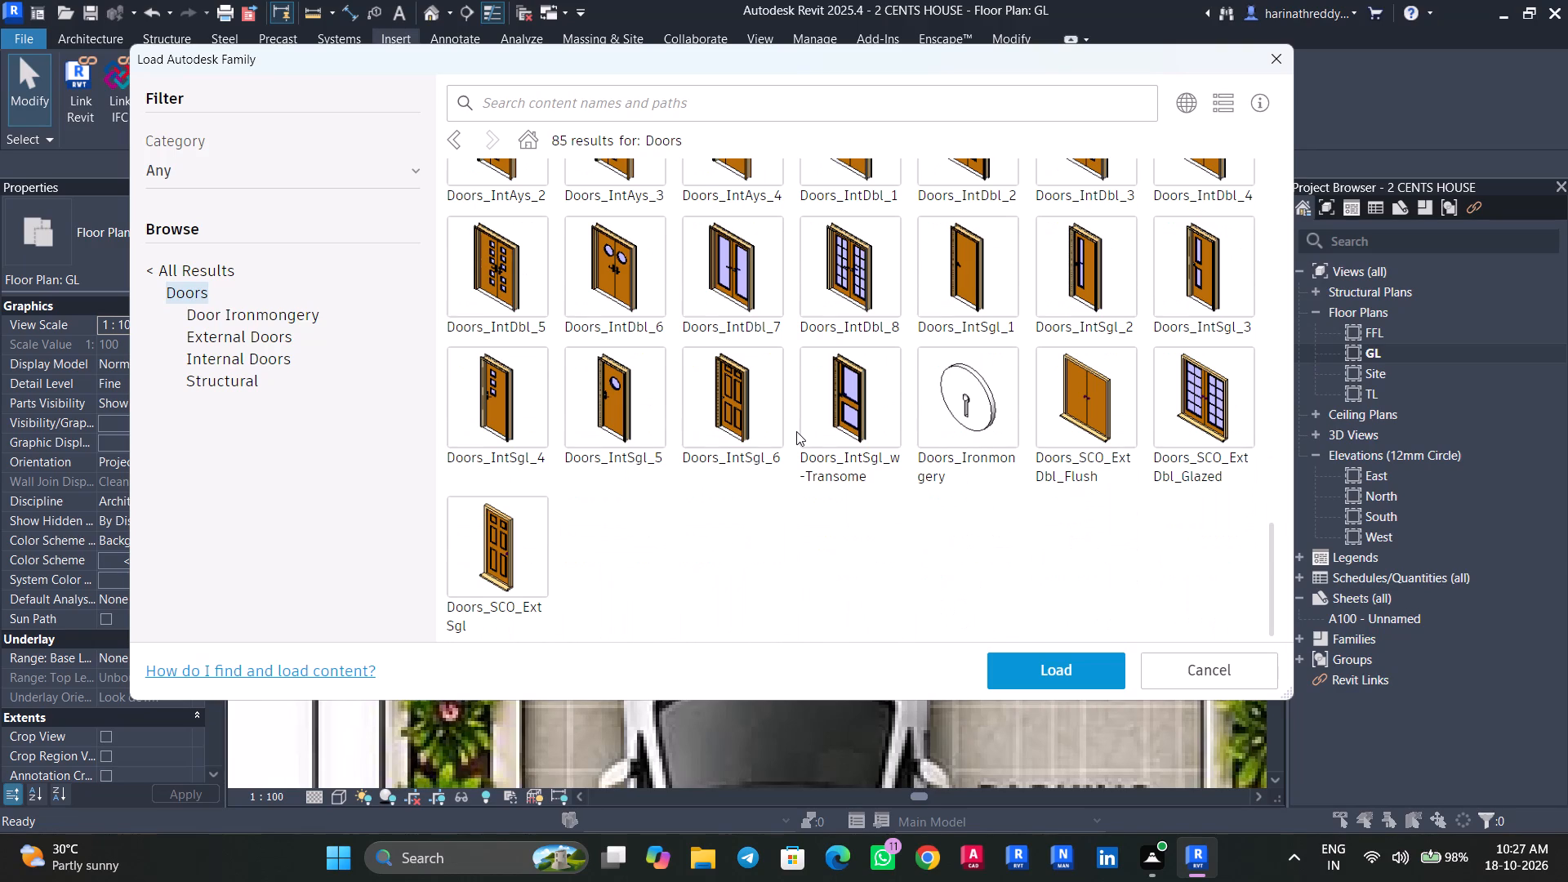
Load the door families Doors_IntDbl_7 and Doors_ExtDbl_3 into the project from the Autodesk library.
scroll(835, 519, up, 2)
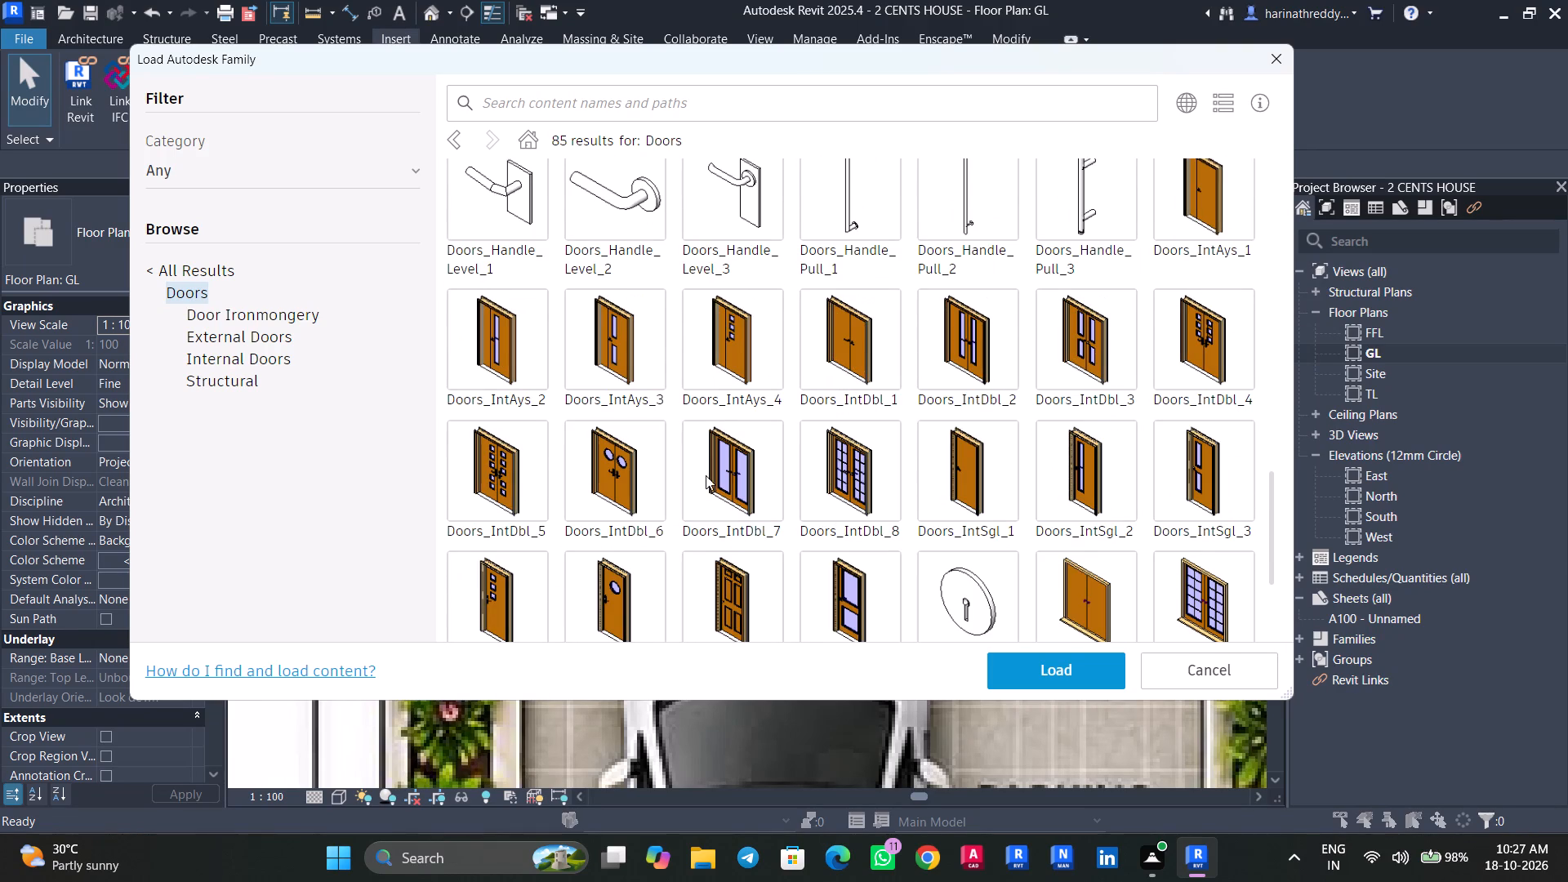
click(689, 433)
scroll(725, 481, up, 7)
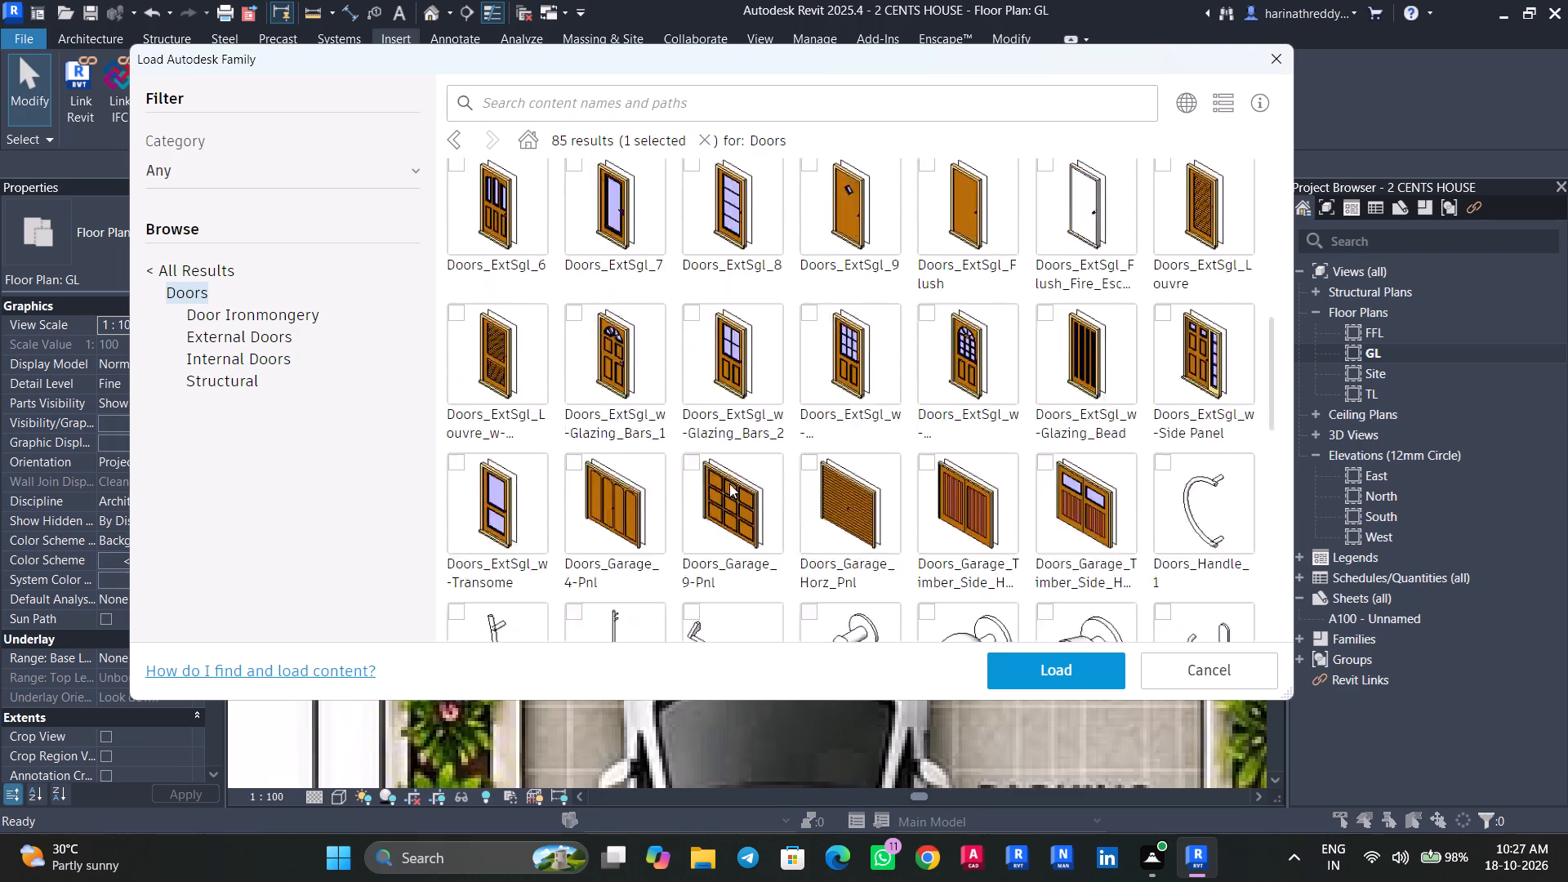
scroll(729, 483, up, 10)
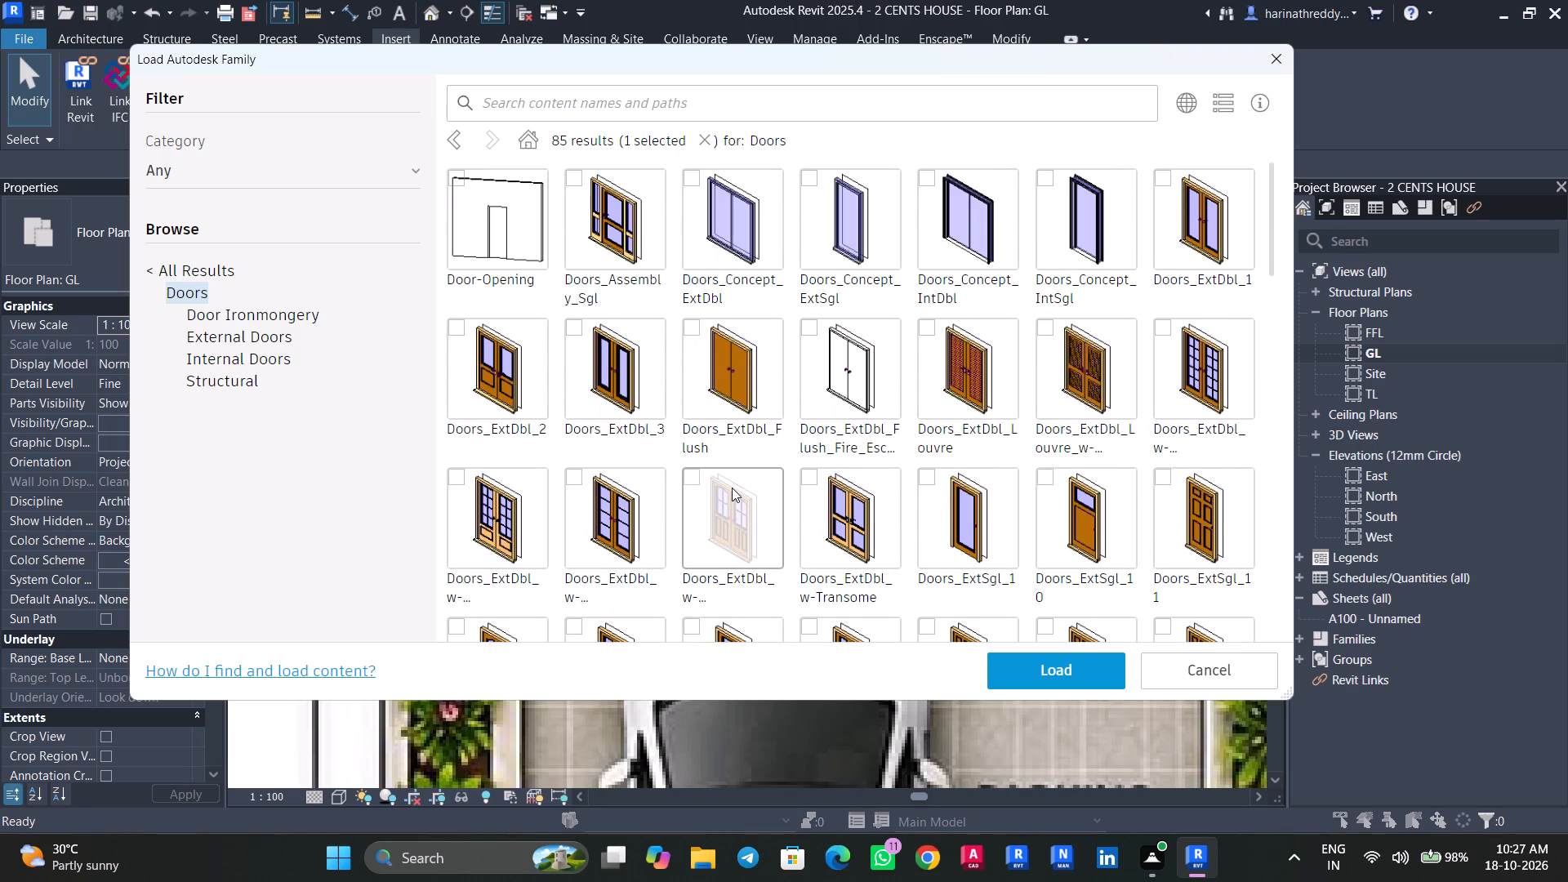
click(572, 327)
scroll(710, 453, down, 3)
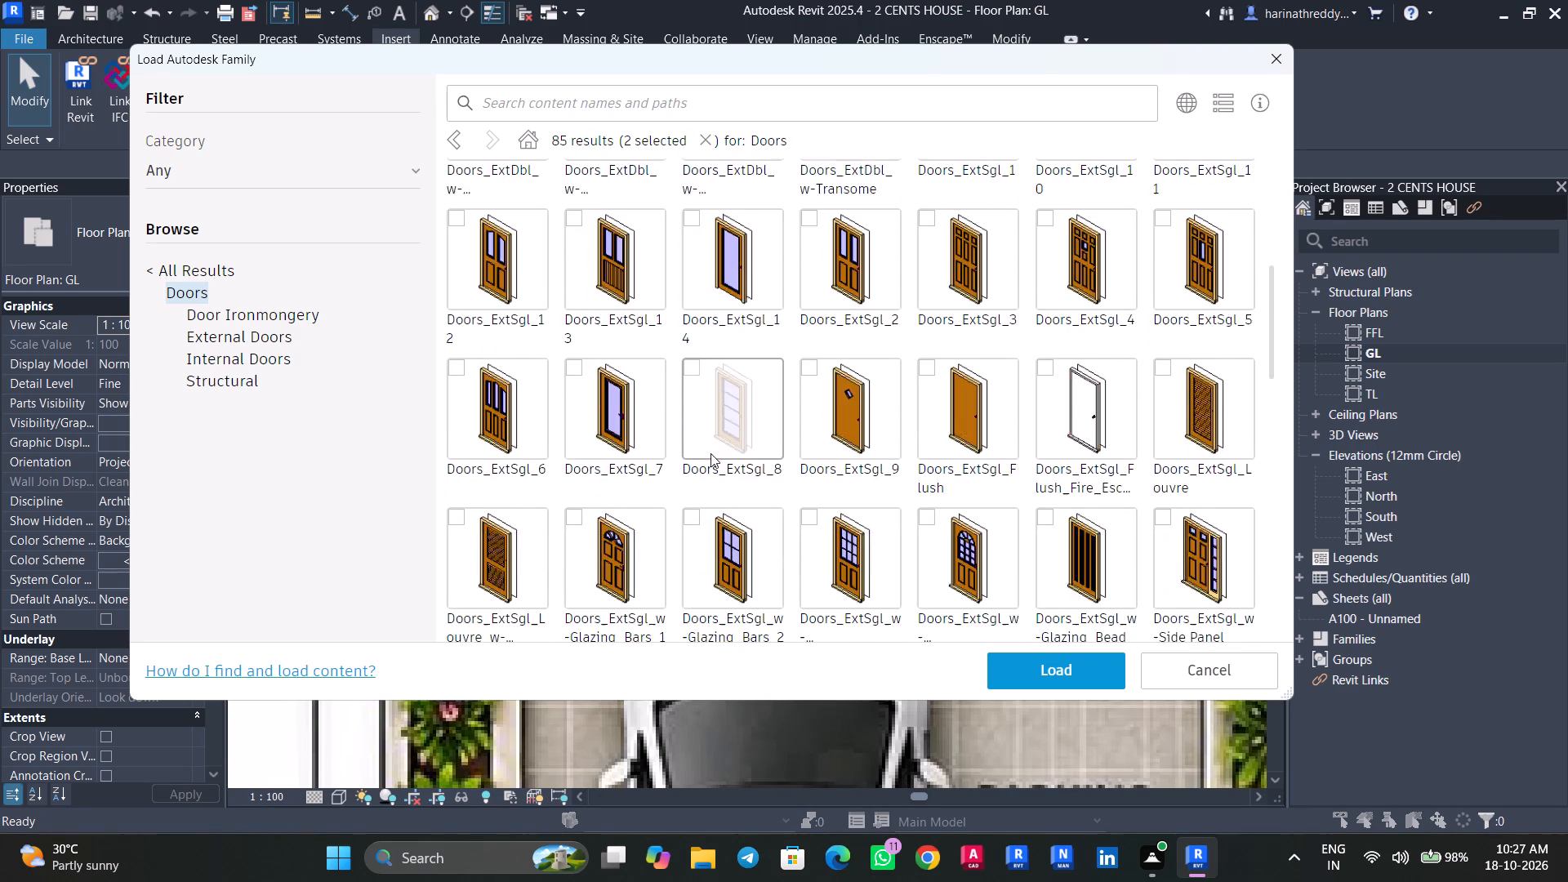
scroll(710, 453, down, 6)
scroll(710, 453, up, 1)
scroll(710, 453, down, 2)
click(1056, 686)
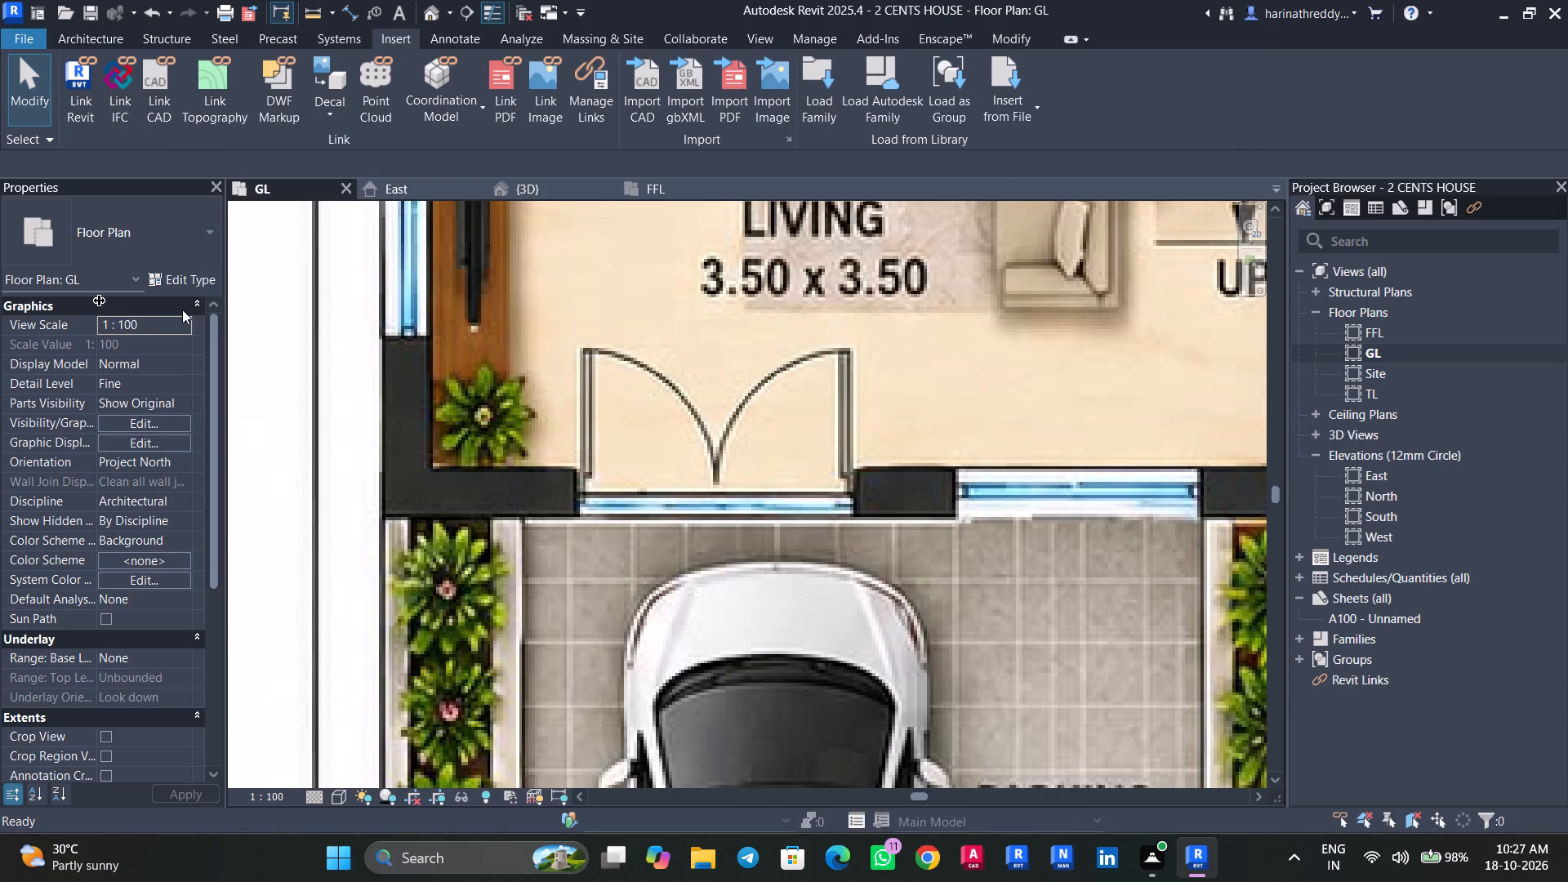
Start placing a Doors_IntDbl_7 door and duplicate its 1510x2110mm type as a new type named 1.6M DOOR.
text(DR)
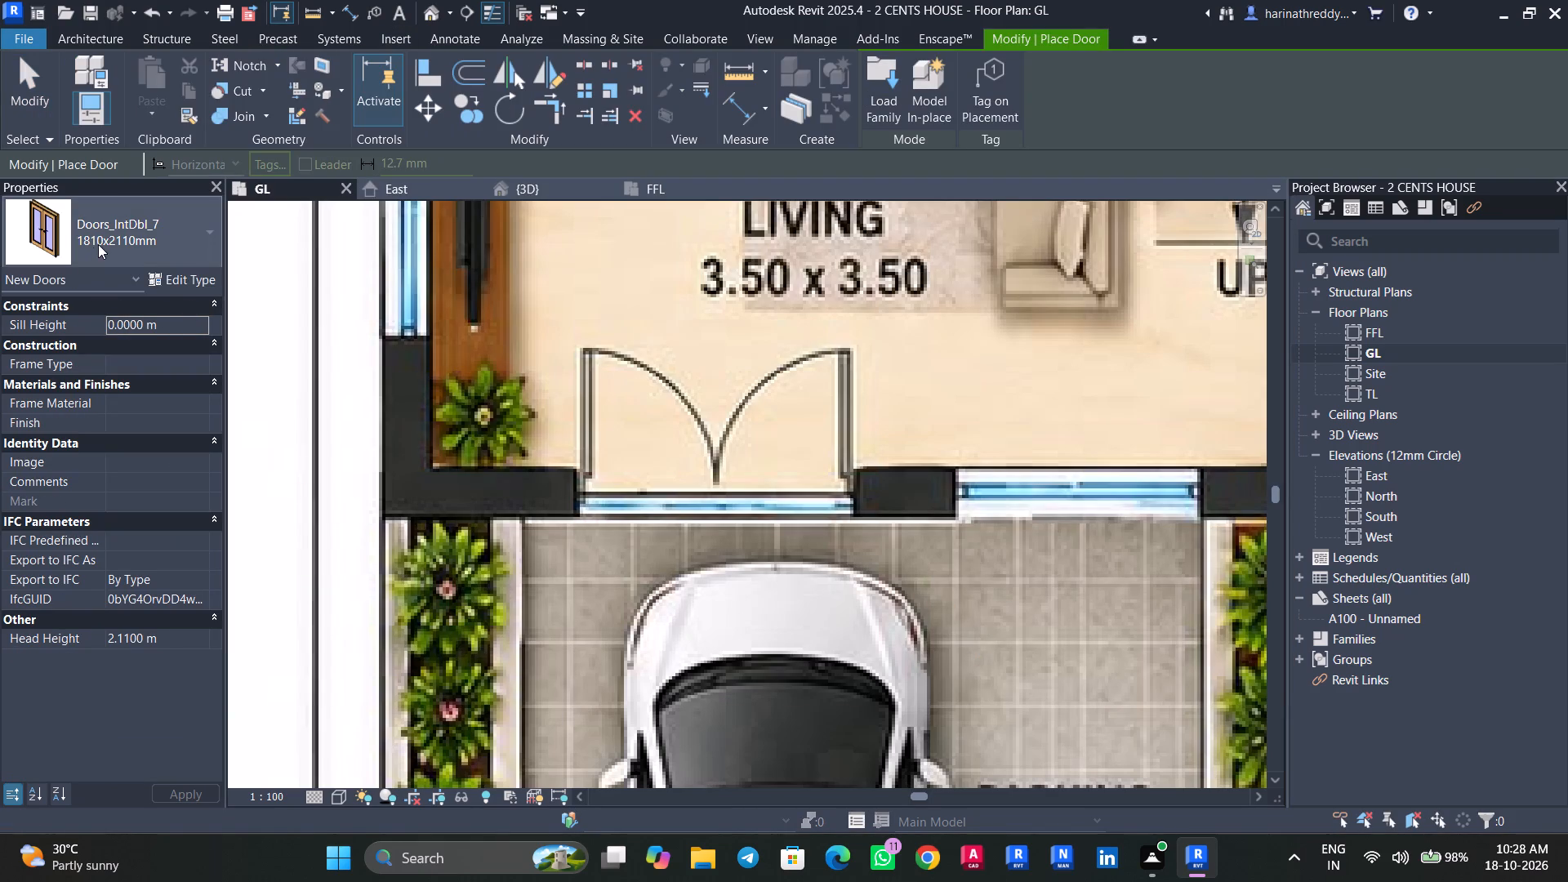
click(100, 243)
scroll(124, 416, up, 4)
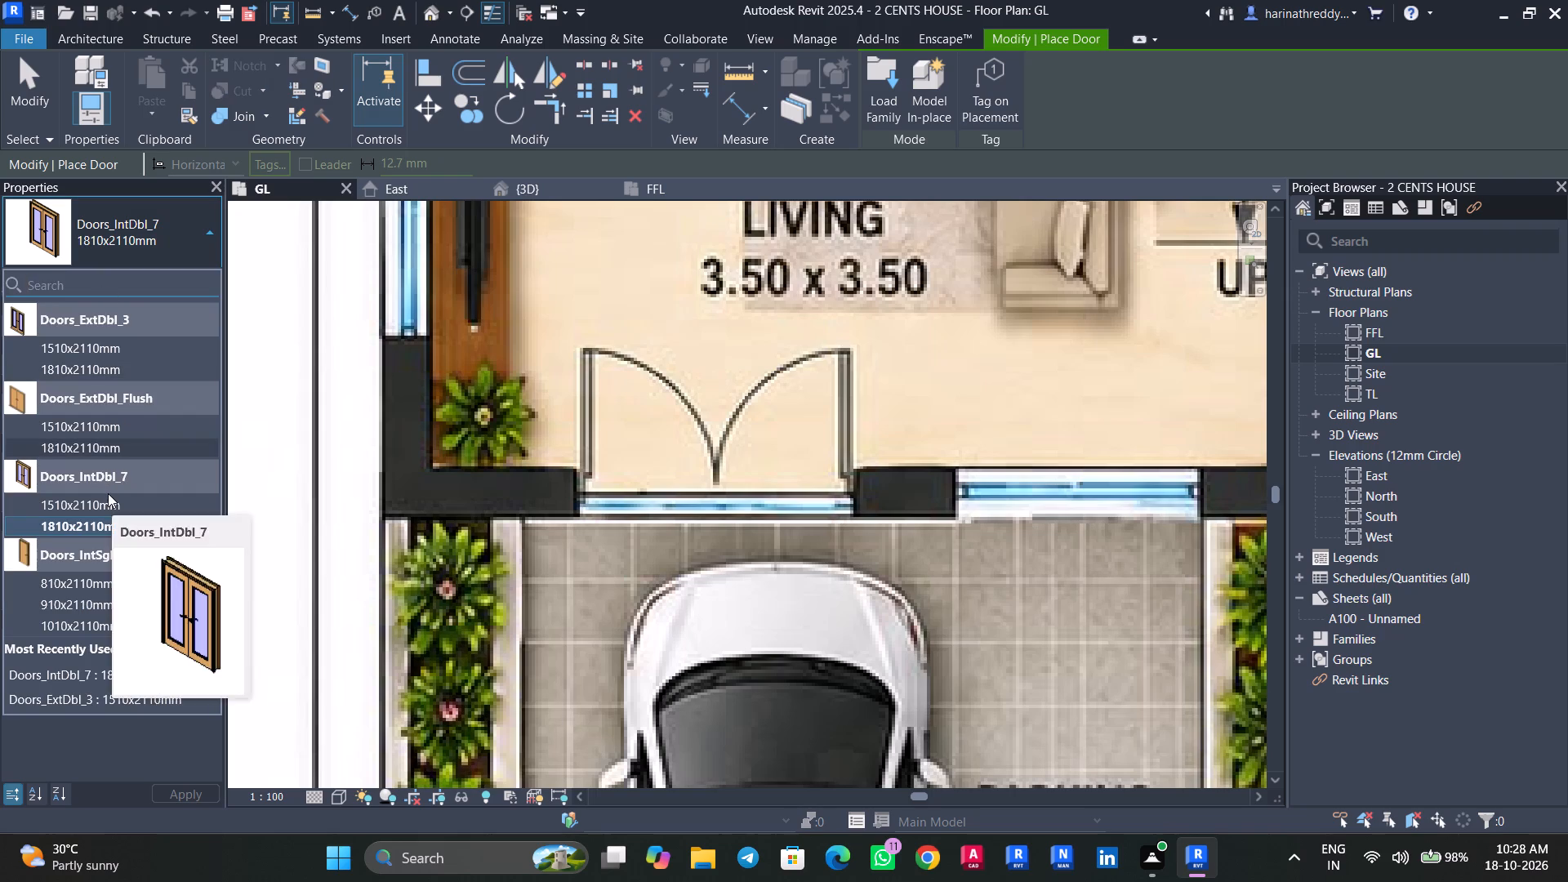
click(109, 501)
click(123, 237)
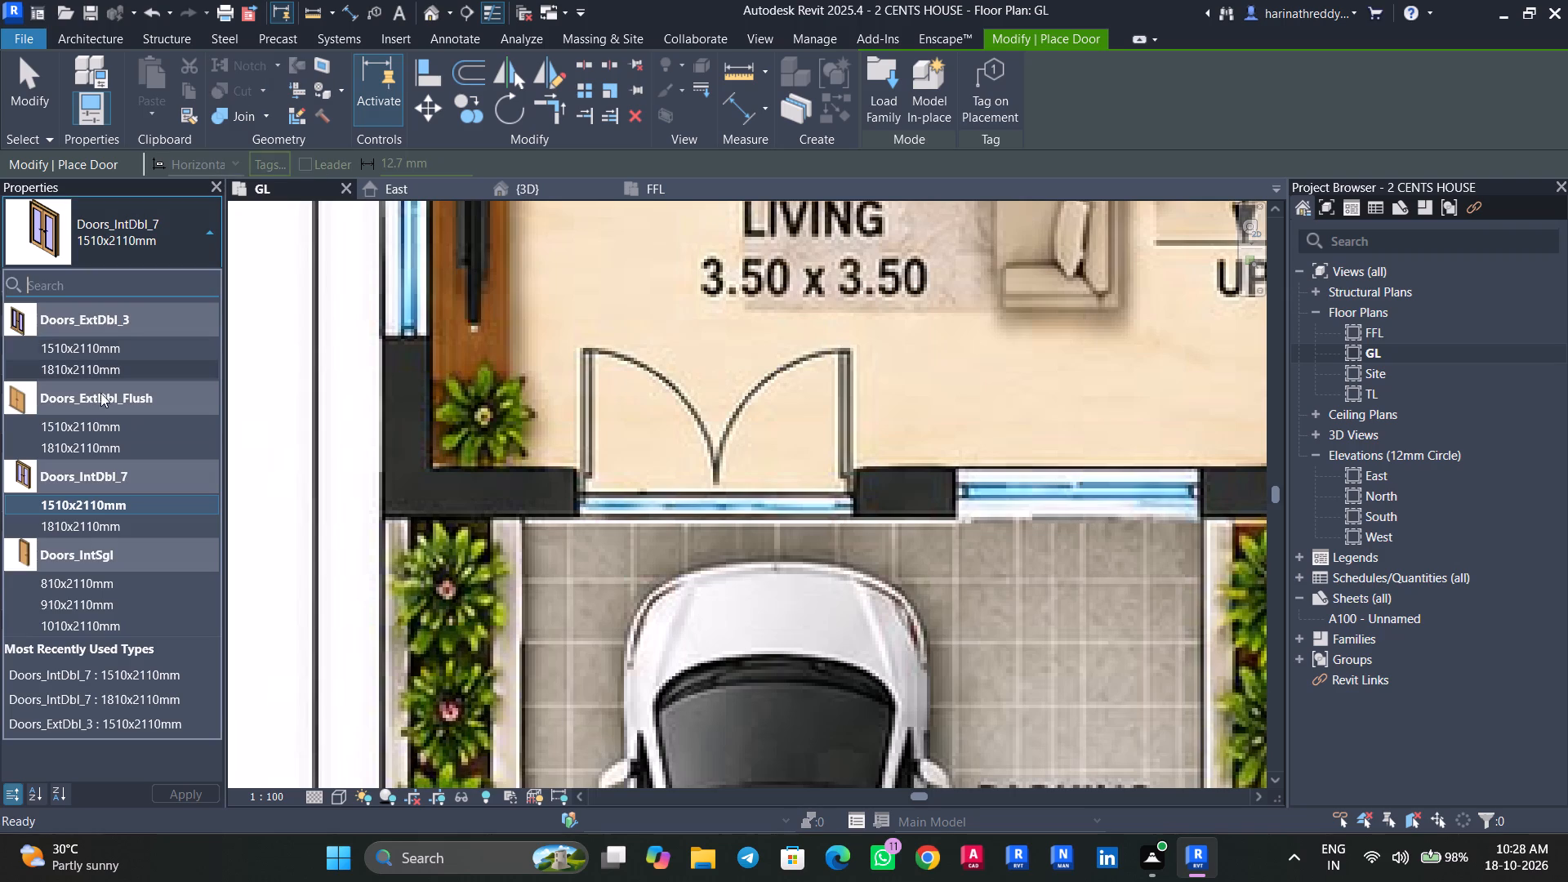
click(97, 350)
click(109, 243)
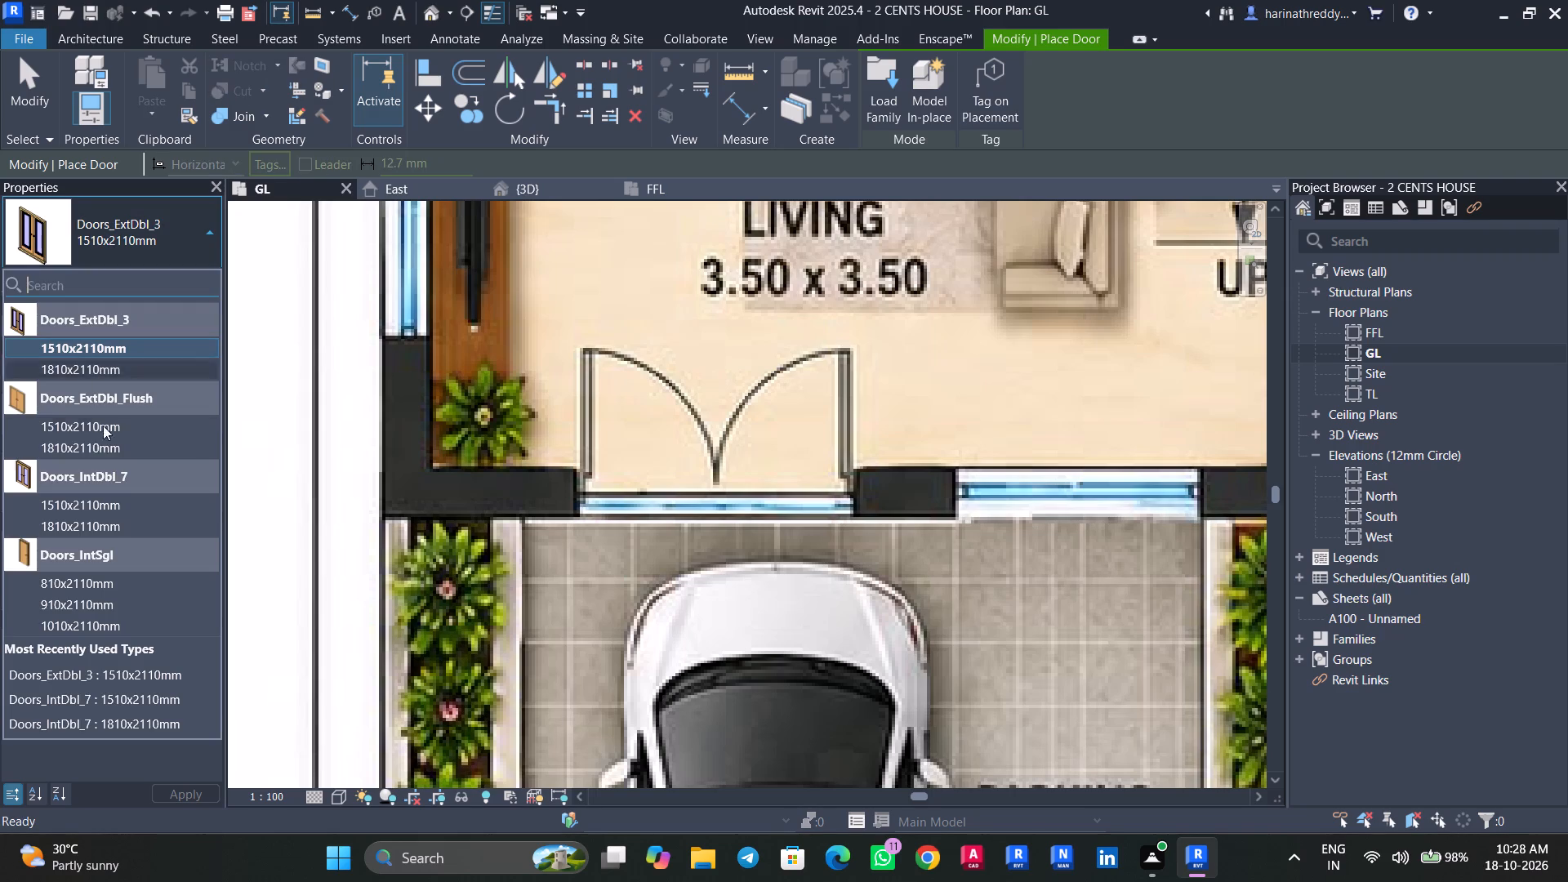
click(113, 501)
click(170, 283)
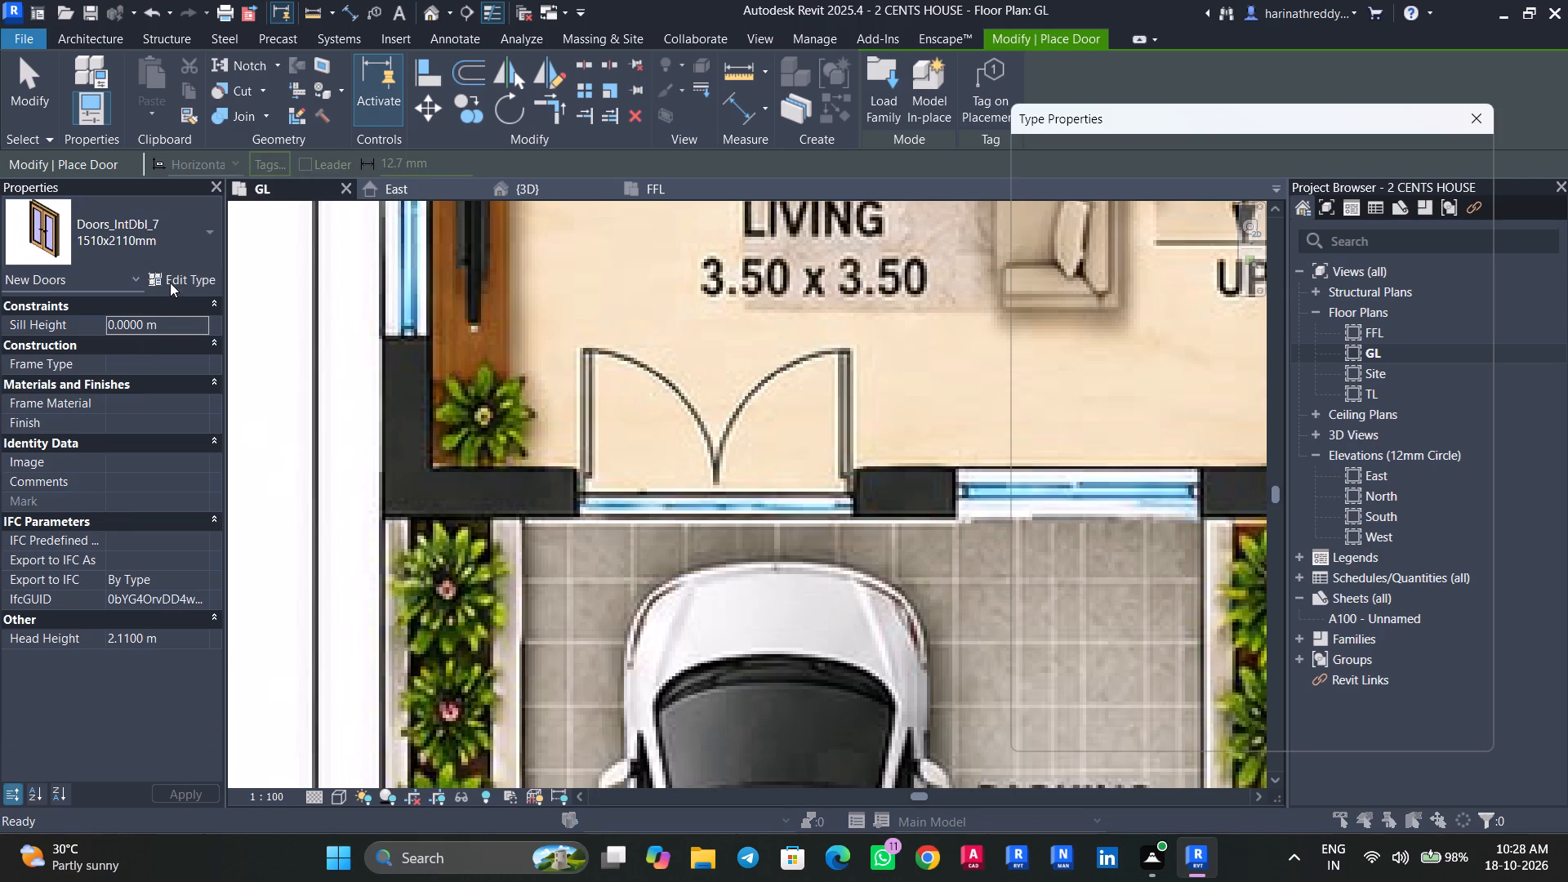
click(1393, 195)
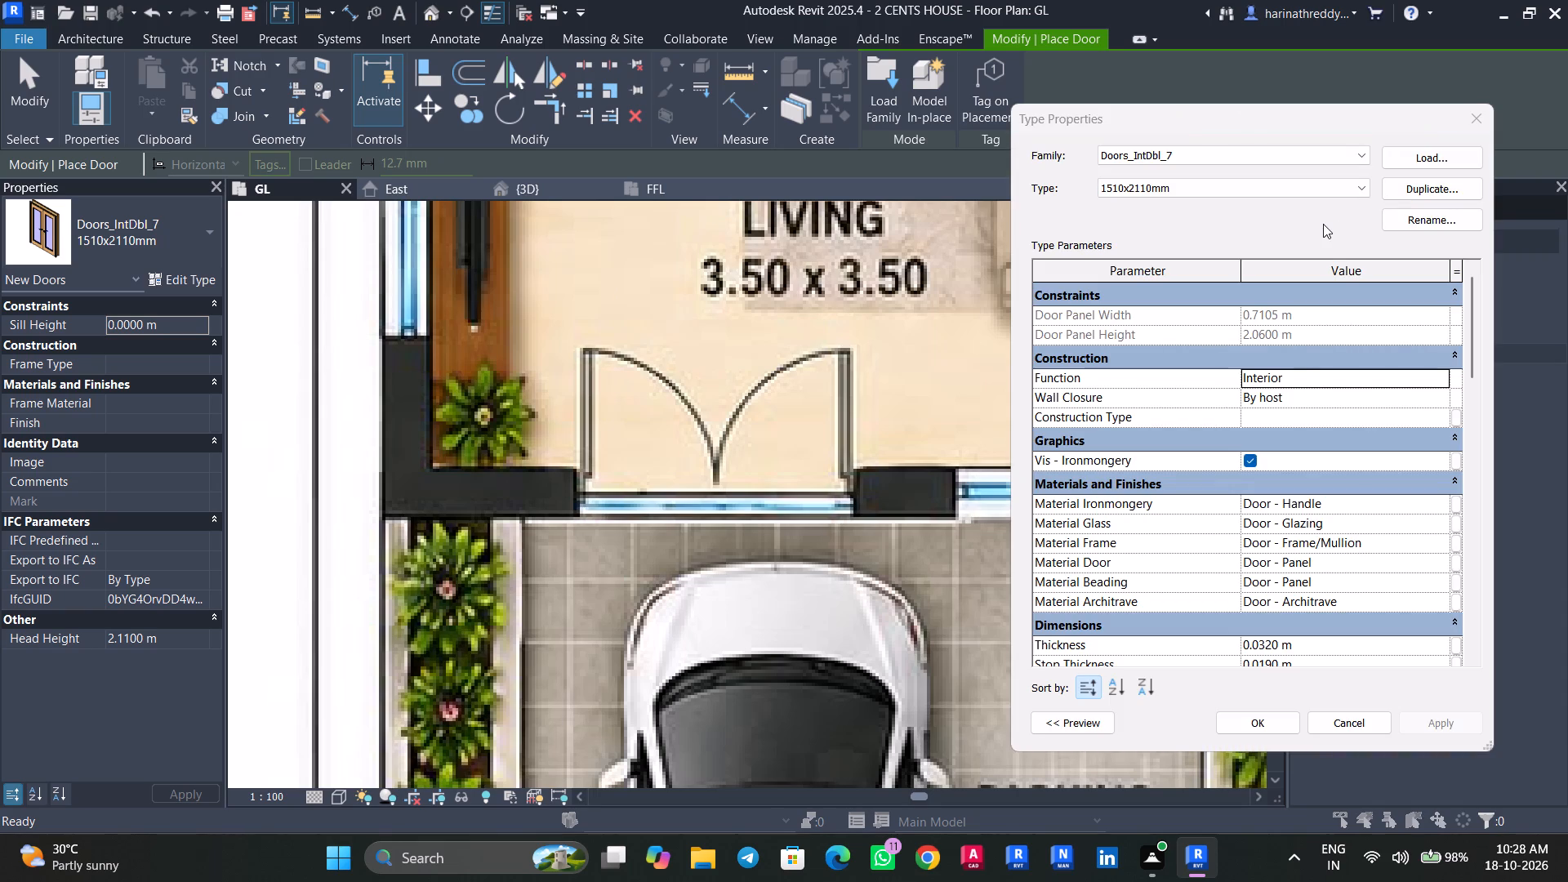
text(1.6)
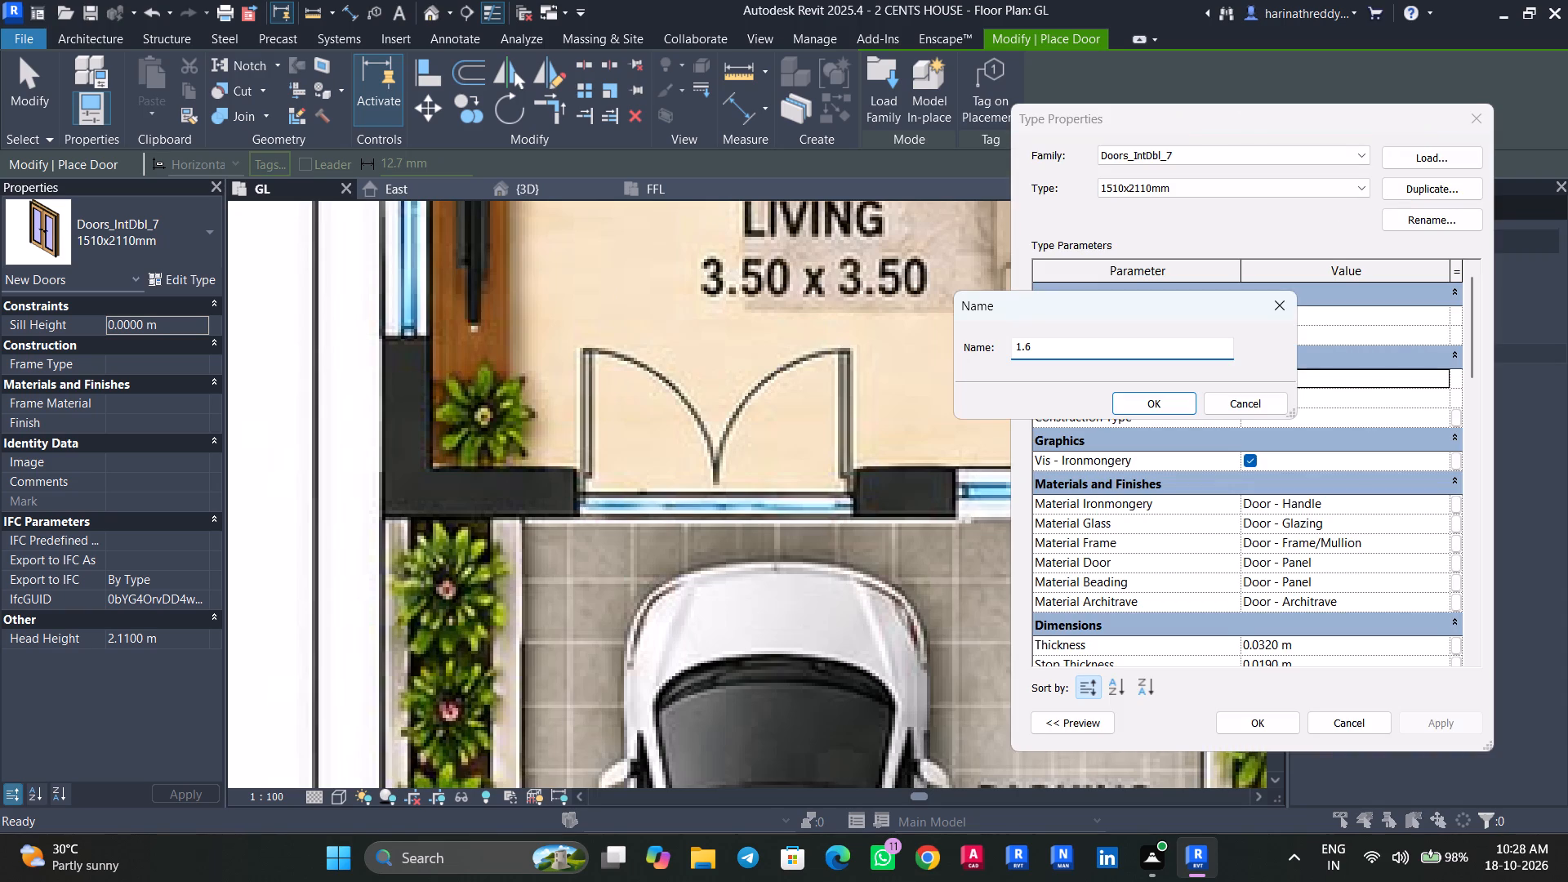
text(M)
key(space)
text(DOOR)
click(1151, 407)
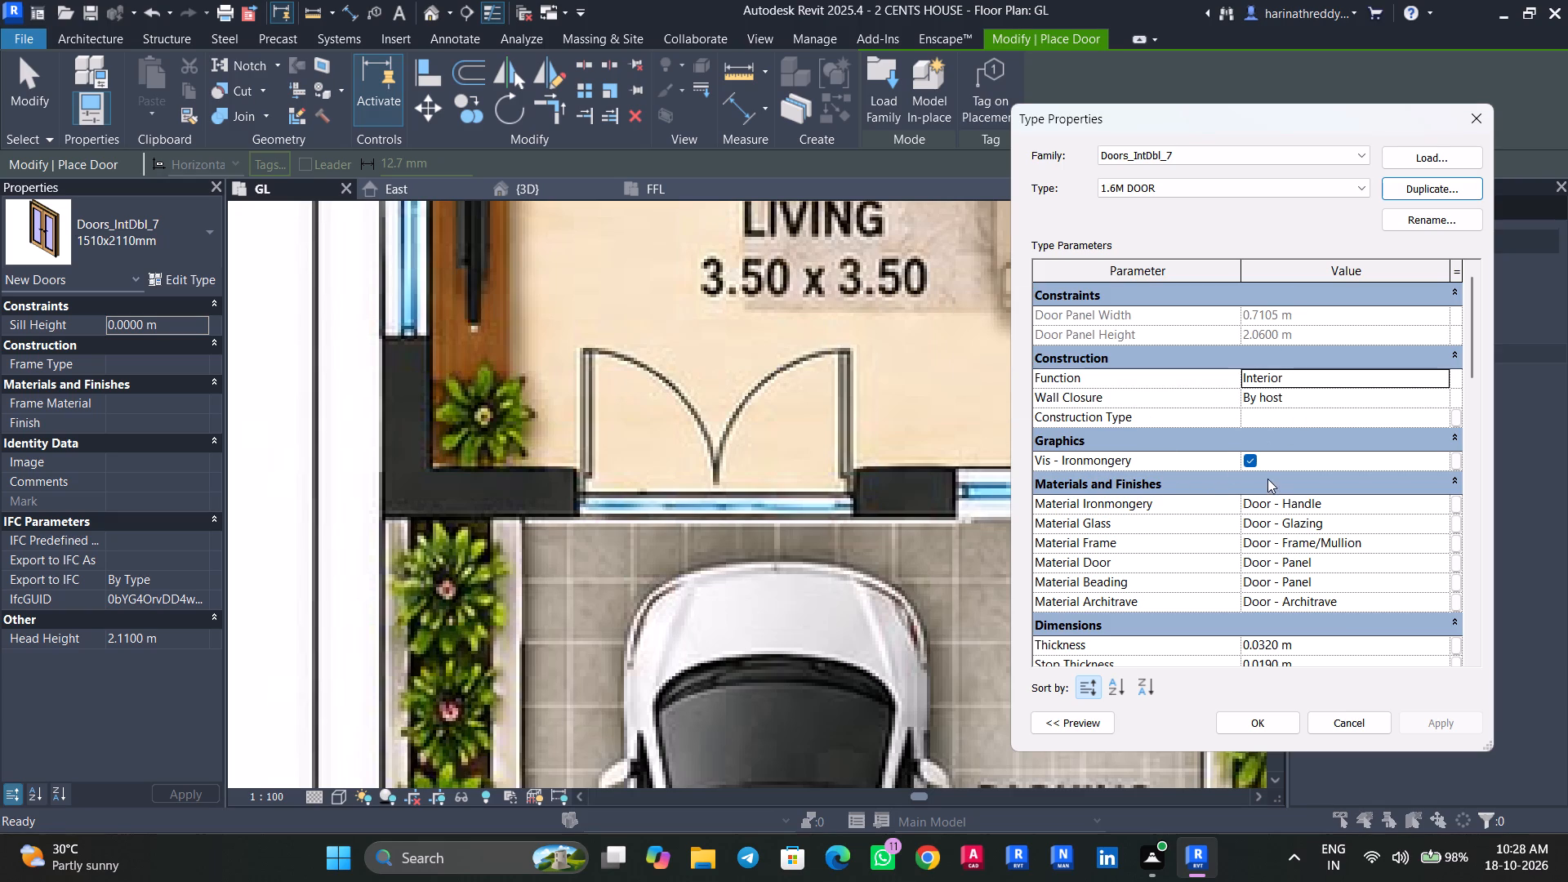
Set the Rough Width of the 1.6M DOOR type to 1.6 m and apply the type properties.
scroll(1276, 471, down, 3)
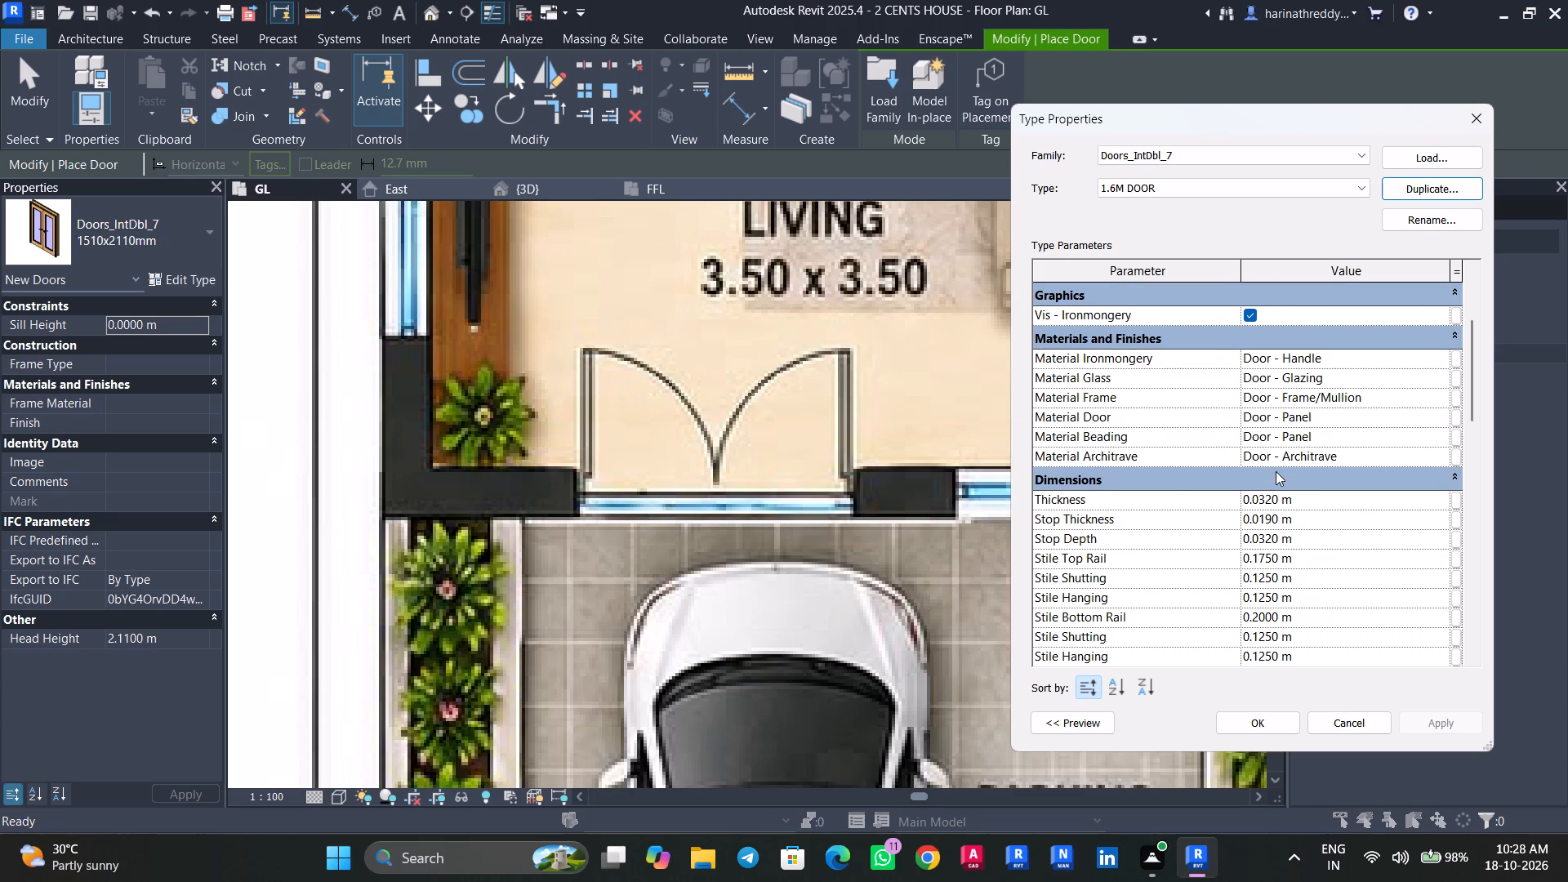
click(1320, 556)
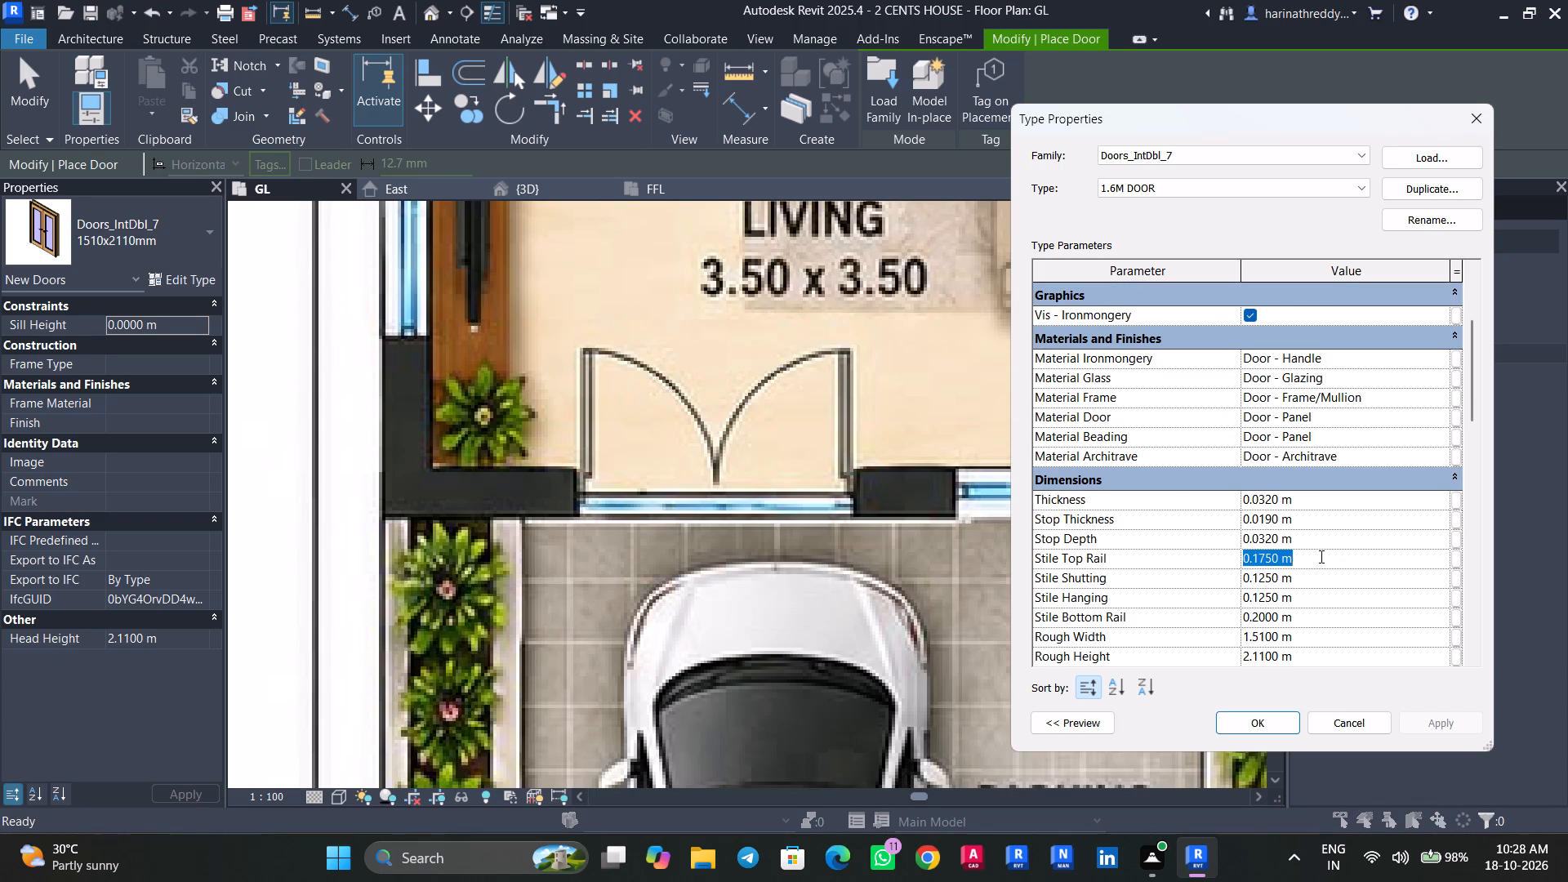
click(1310, 633)
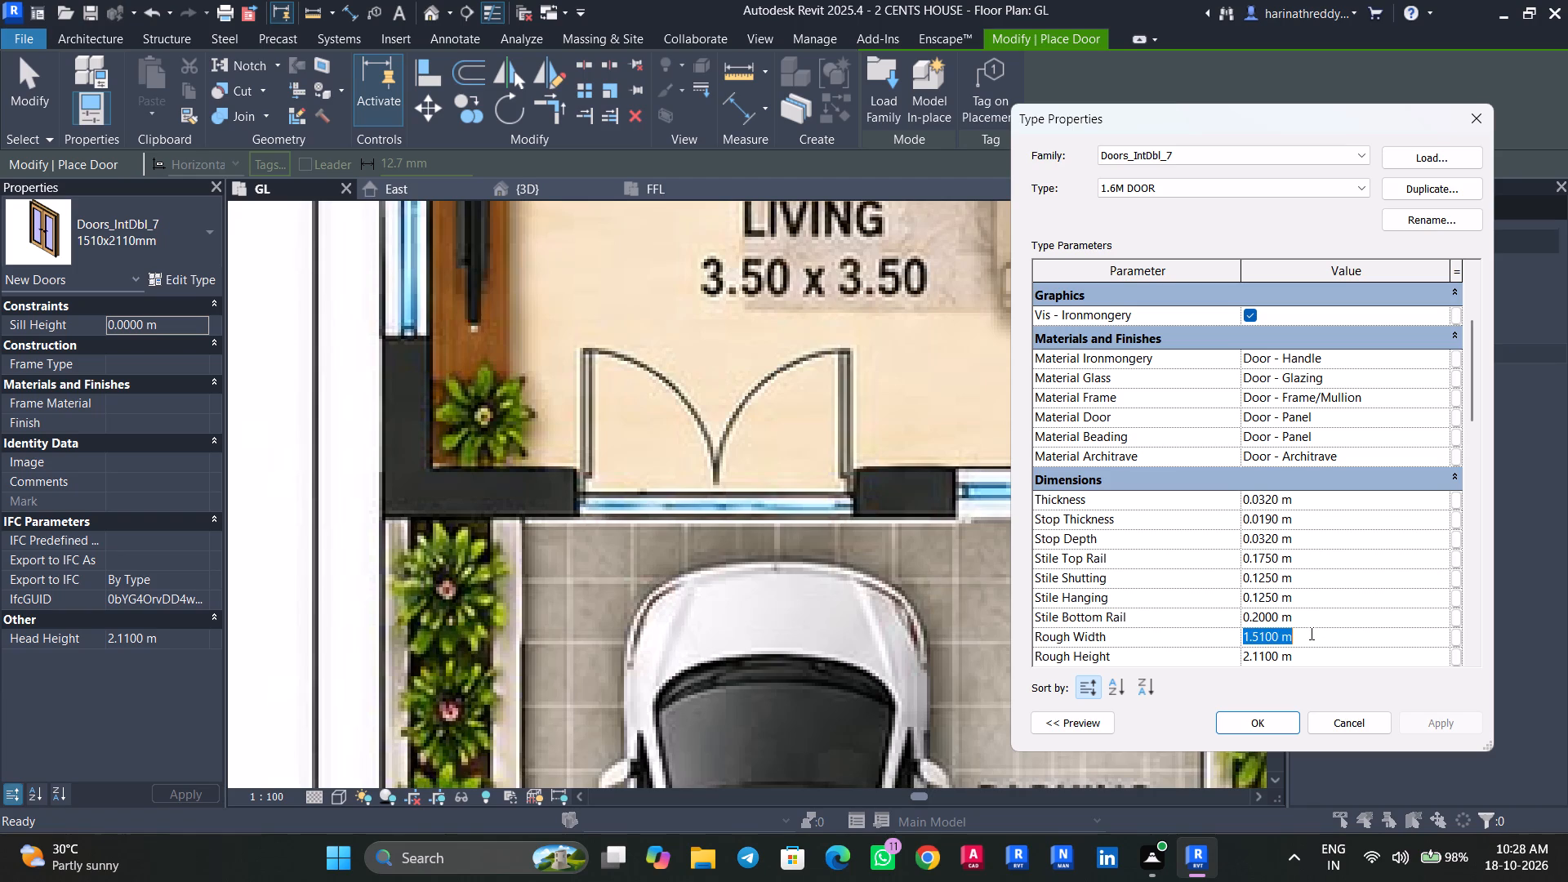
text(1.6)
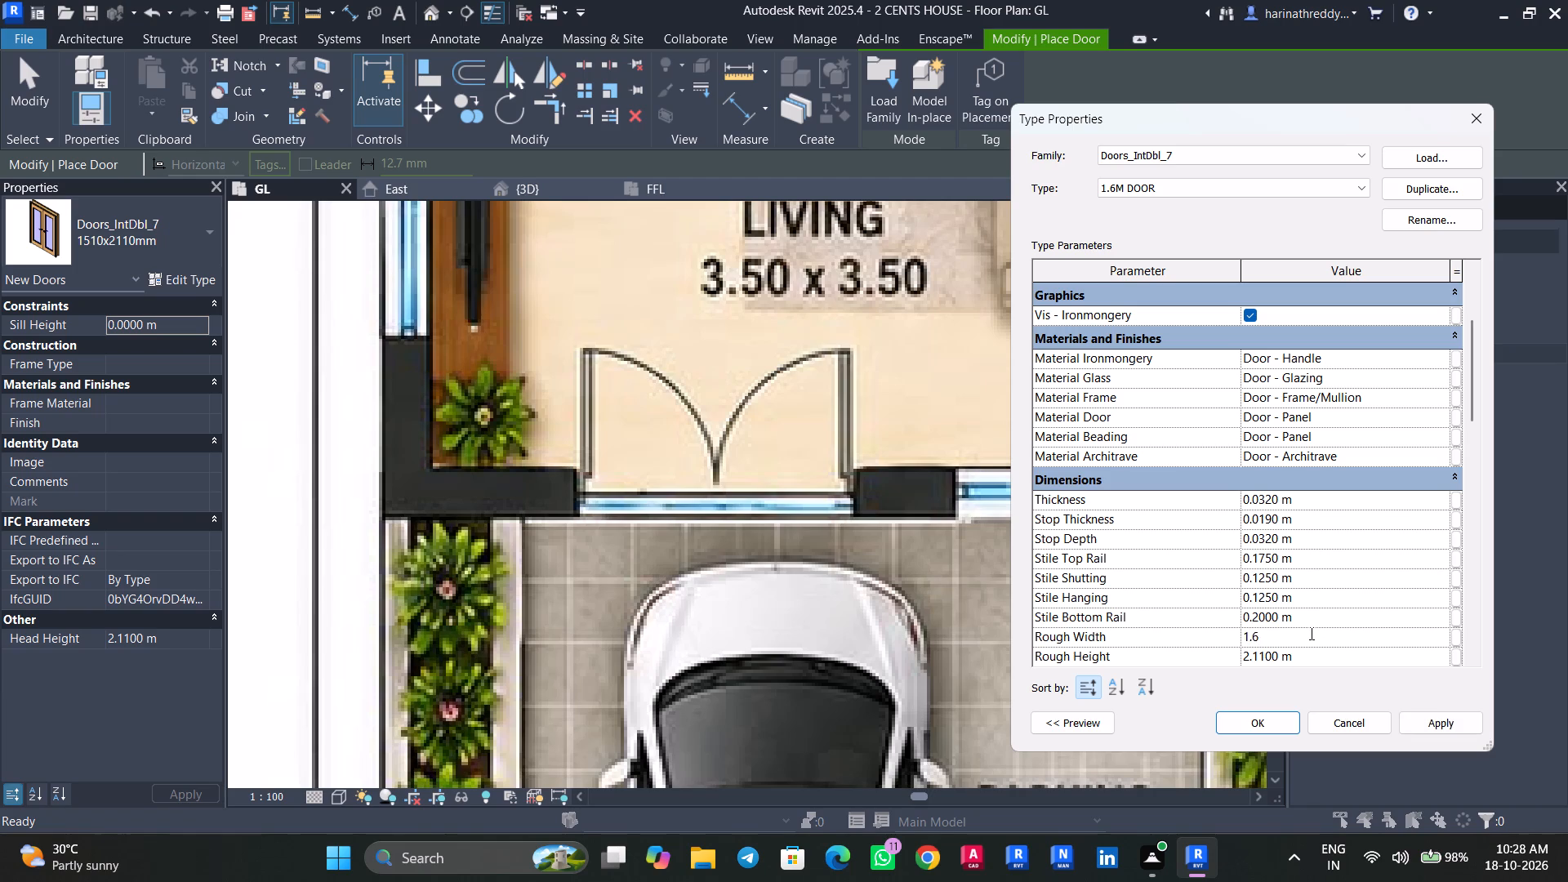
key(Return)
scroll(1310, 633, down, 7)
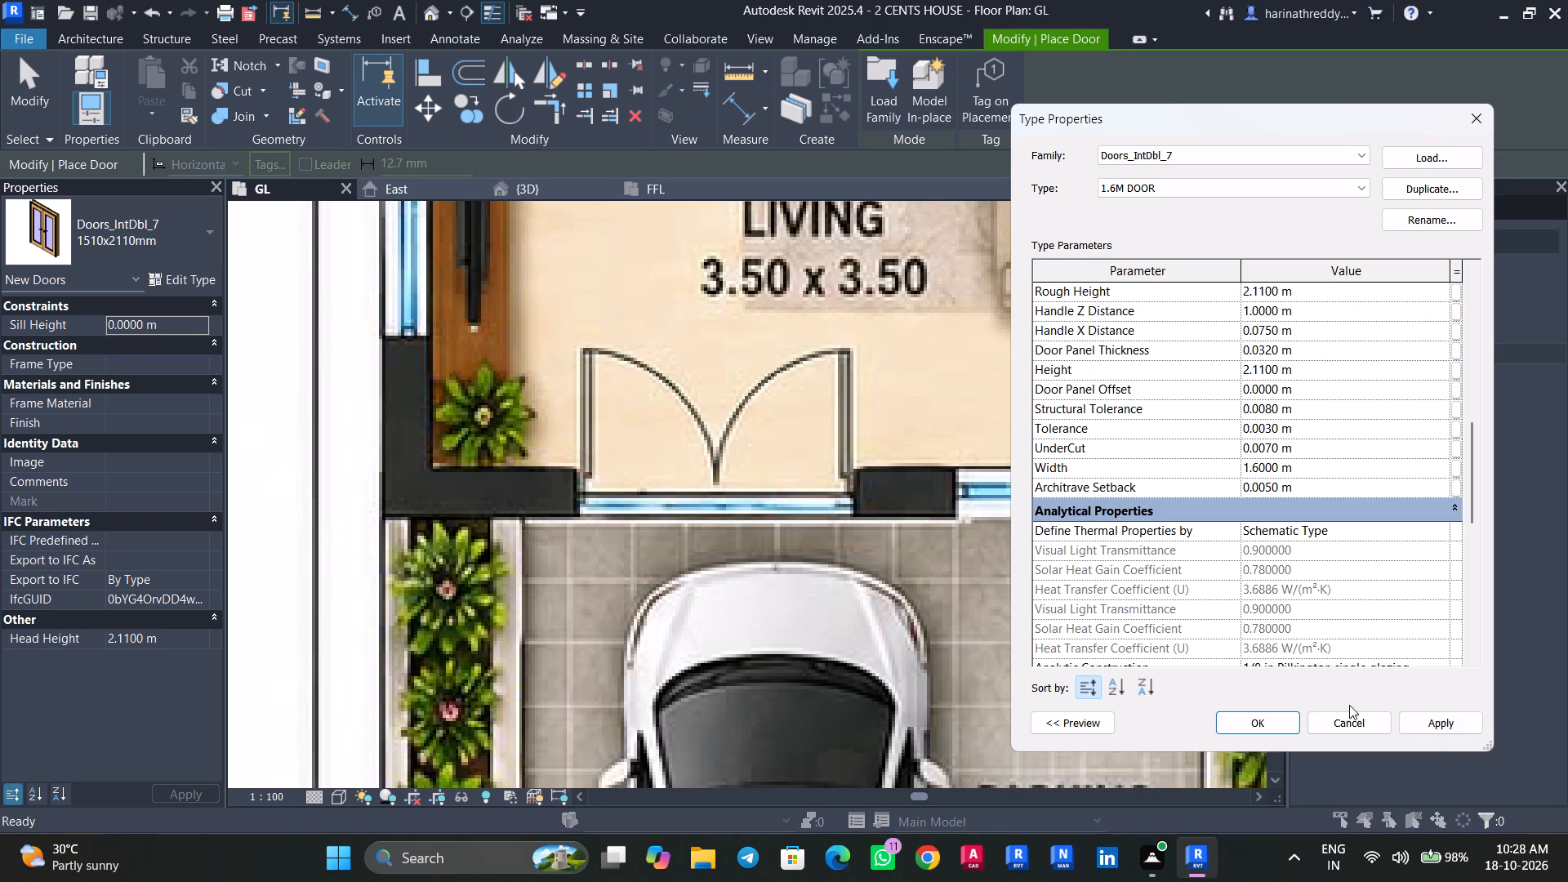
click(1433, 733)
click(1231, 728)
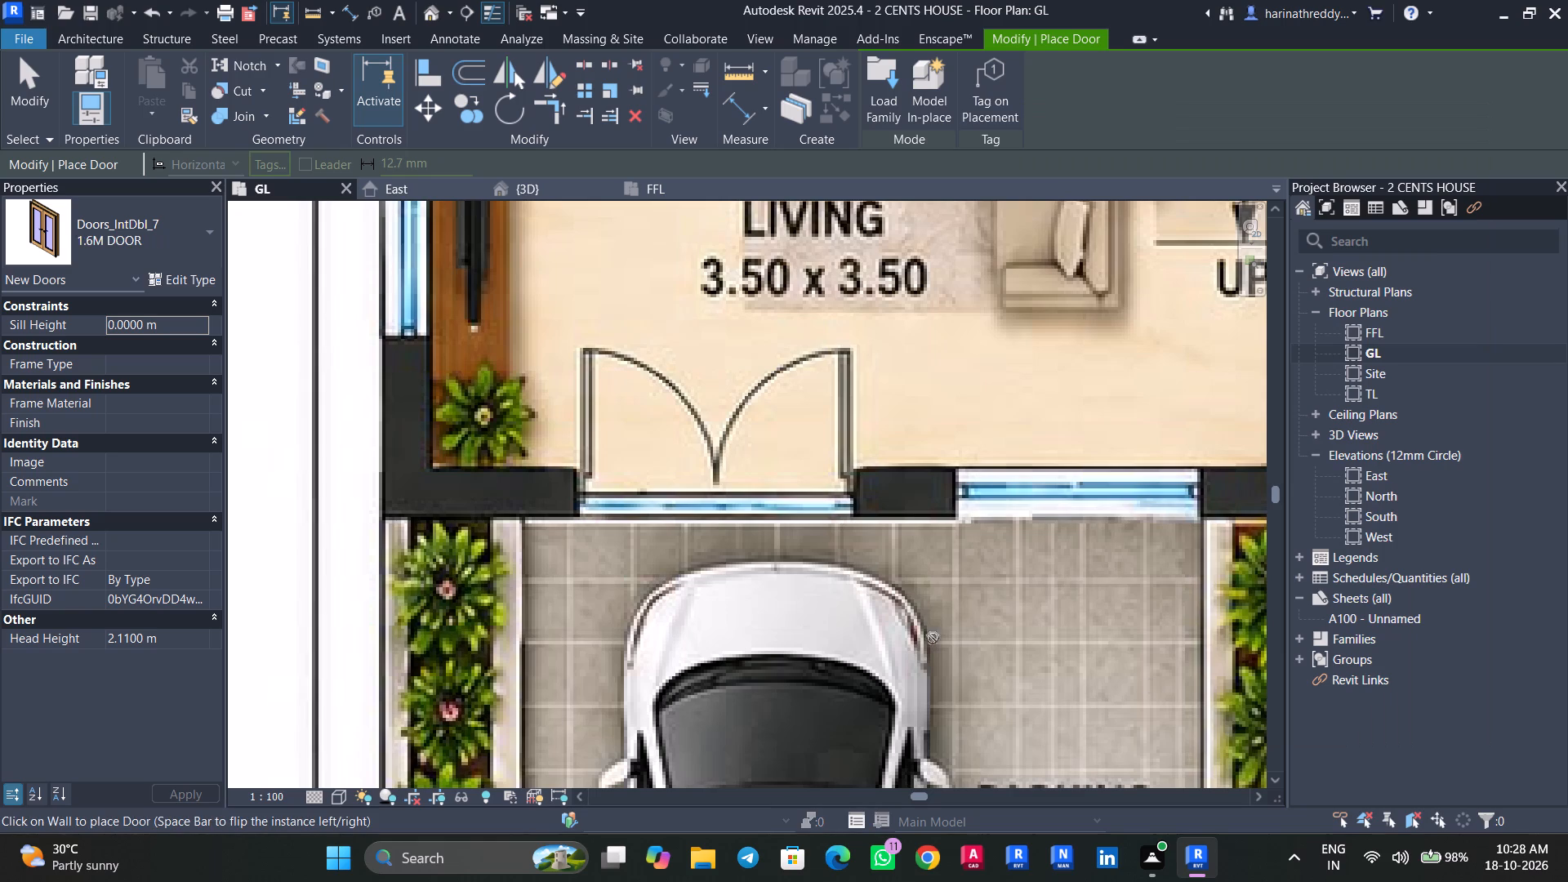
Place the 1.6M DOOR double door in the wall between living room and parking, over the plan image's entrance door.
click(724, 453)
key(Escape)
key(Escape)
key(Escape)
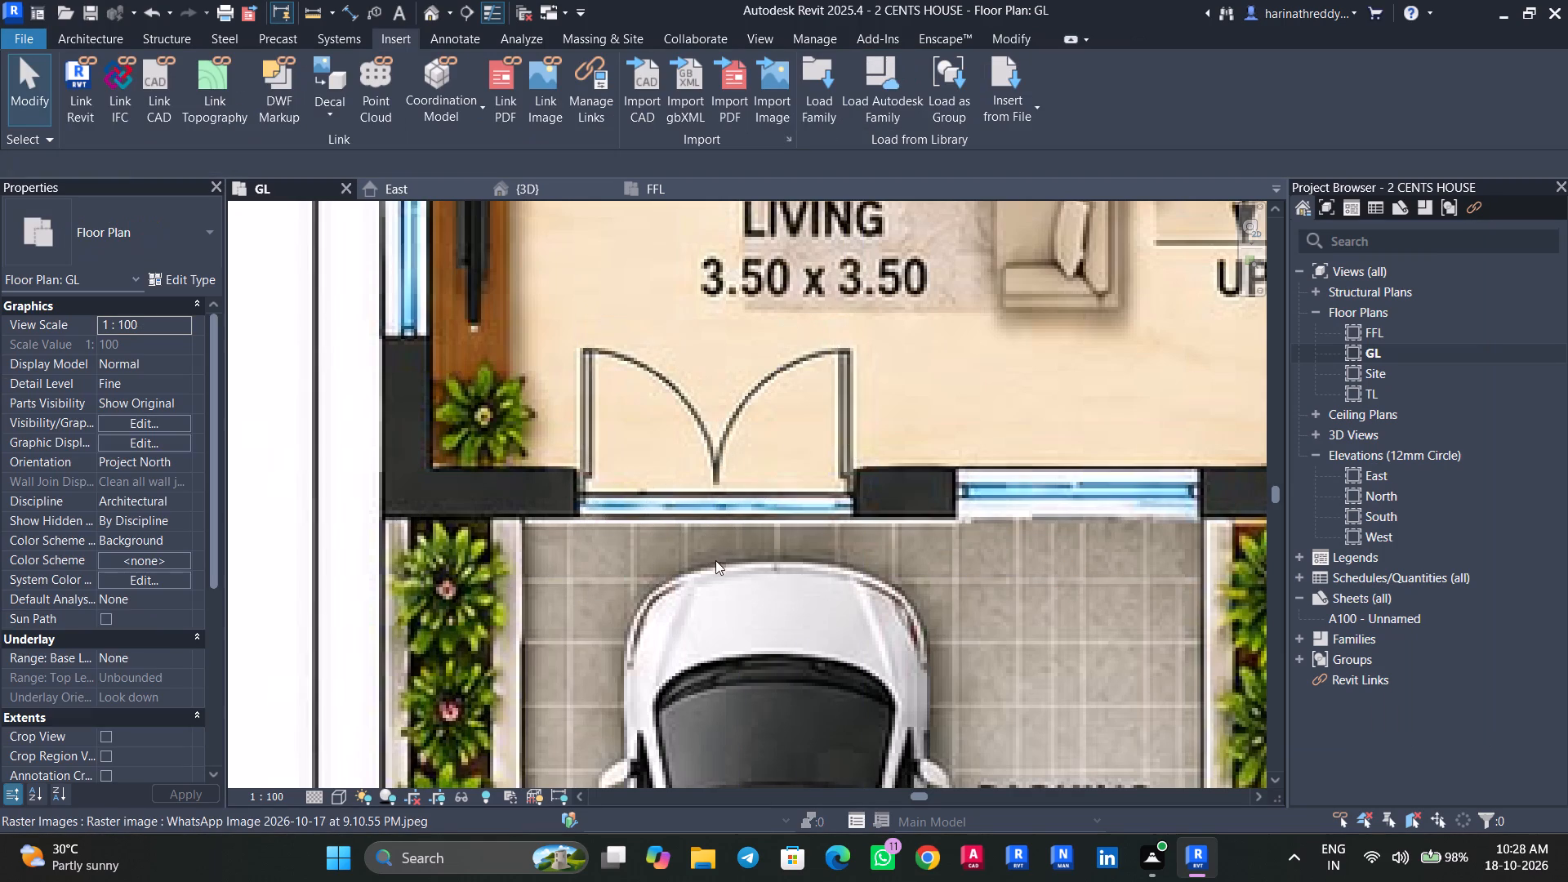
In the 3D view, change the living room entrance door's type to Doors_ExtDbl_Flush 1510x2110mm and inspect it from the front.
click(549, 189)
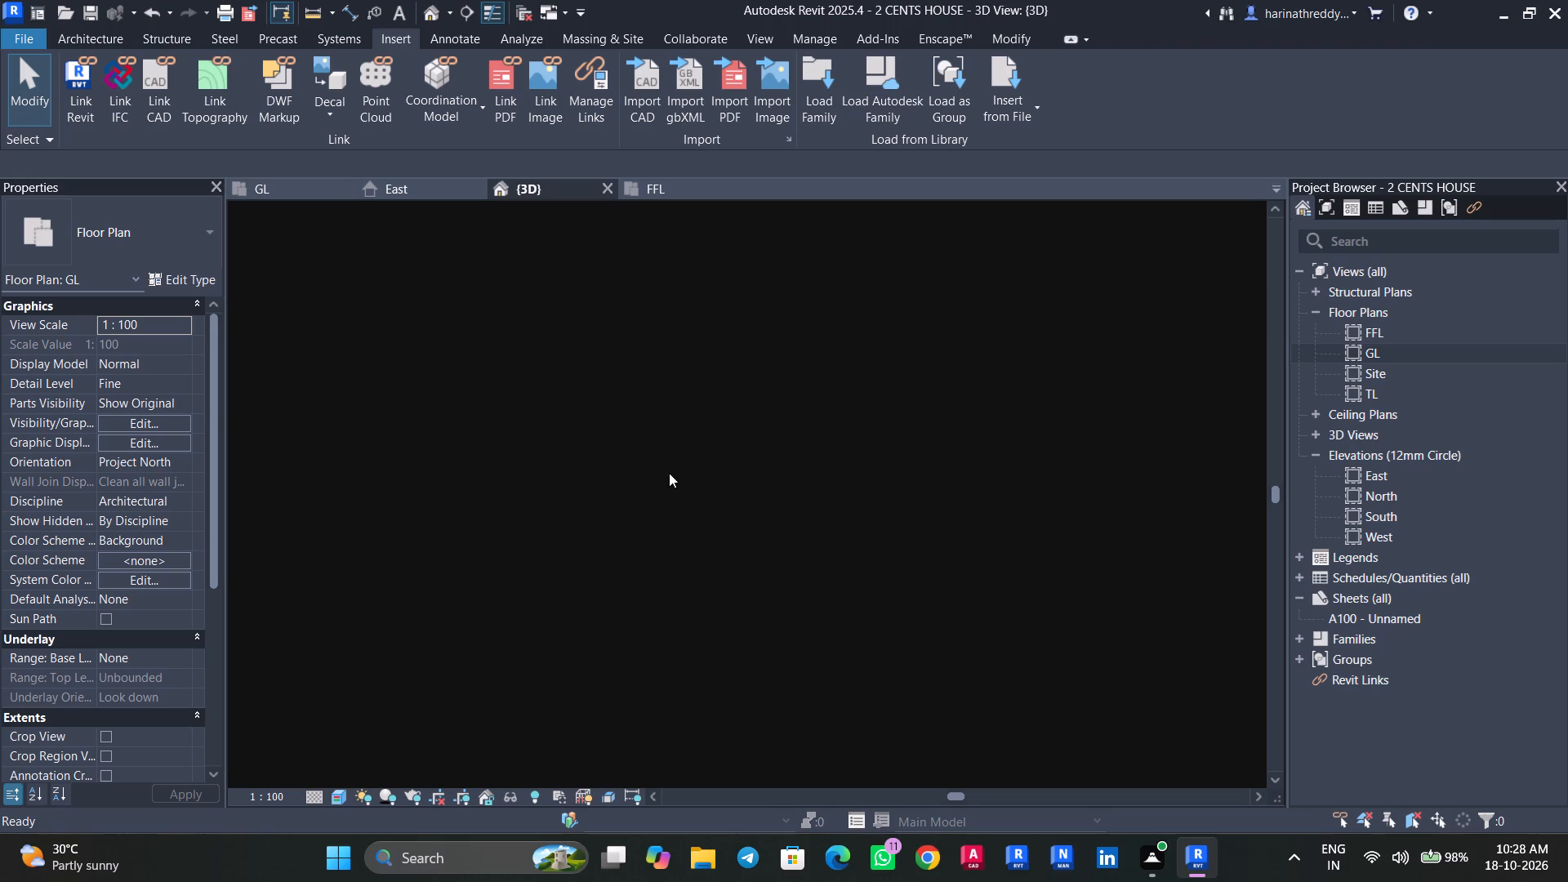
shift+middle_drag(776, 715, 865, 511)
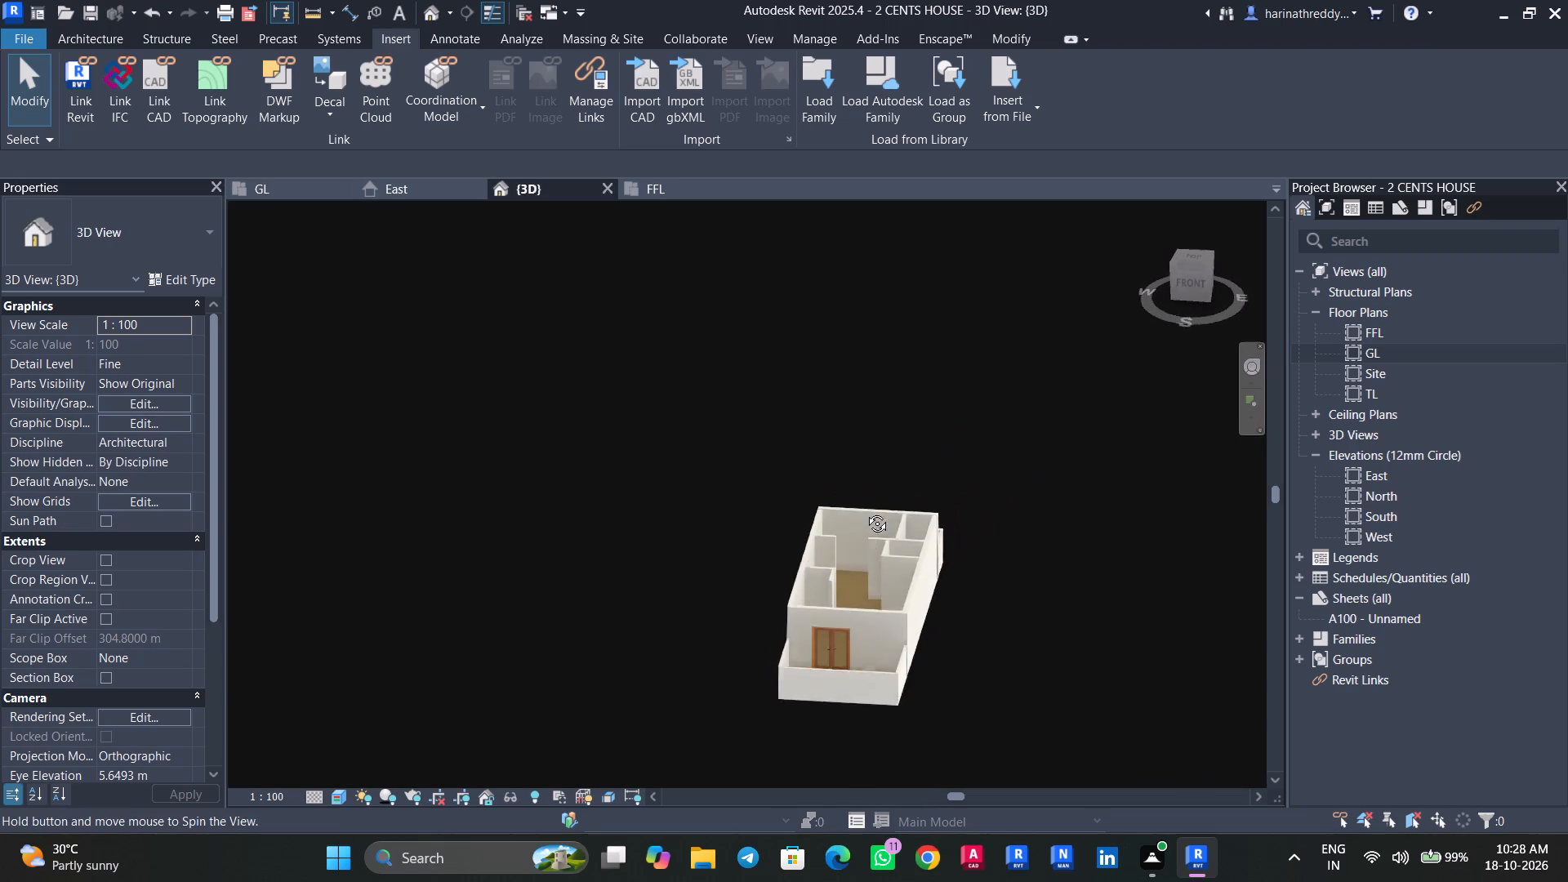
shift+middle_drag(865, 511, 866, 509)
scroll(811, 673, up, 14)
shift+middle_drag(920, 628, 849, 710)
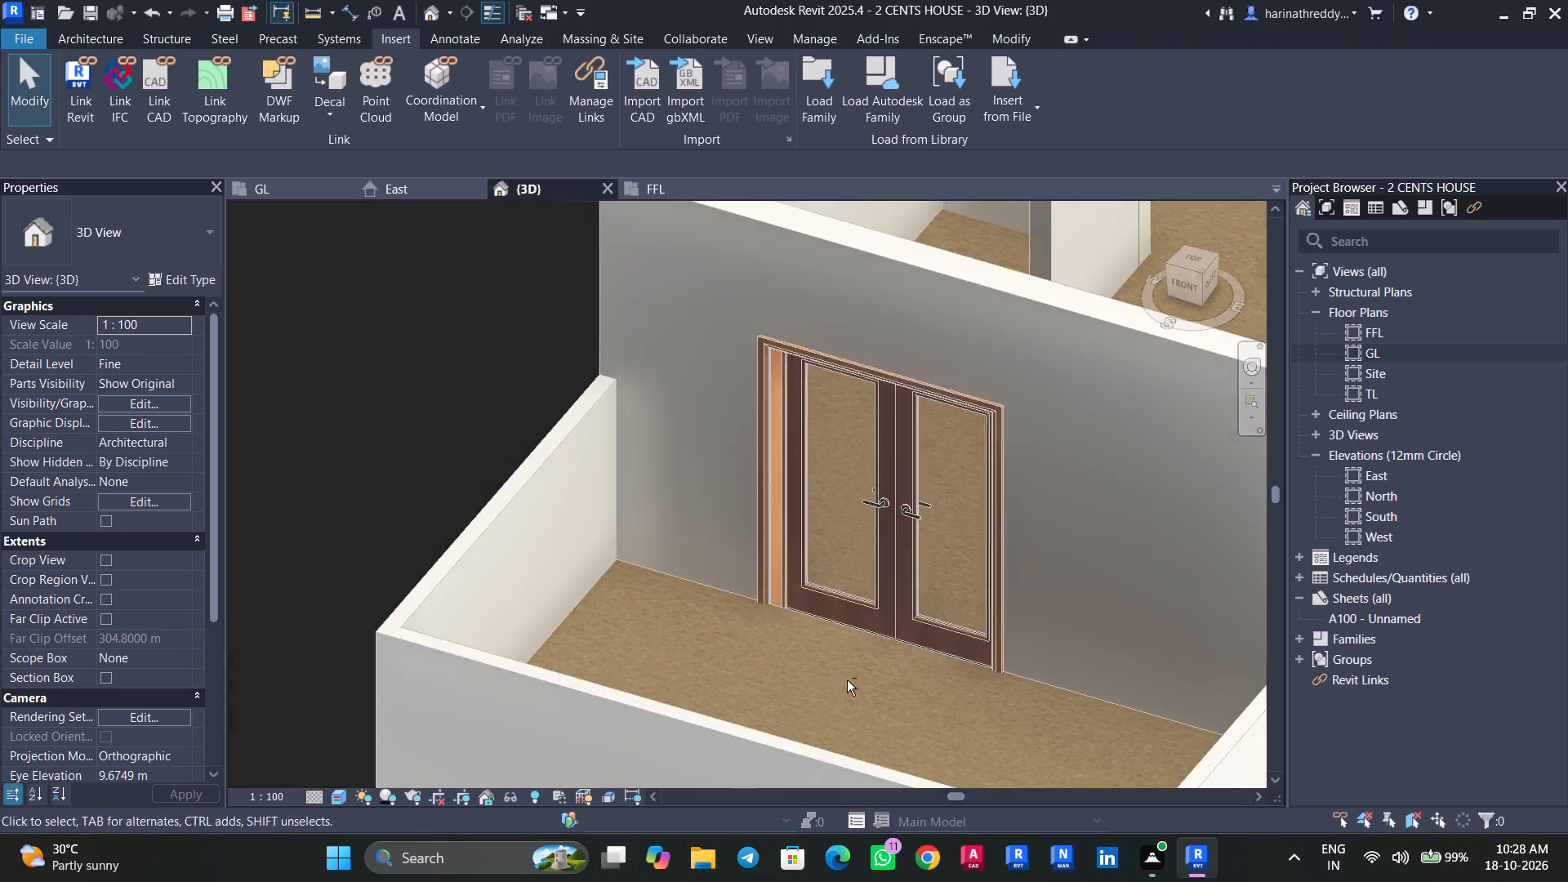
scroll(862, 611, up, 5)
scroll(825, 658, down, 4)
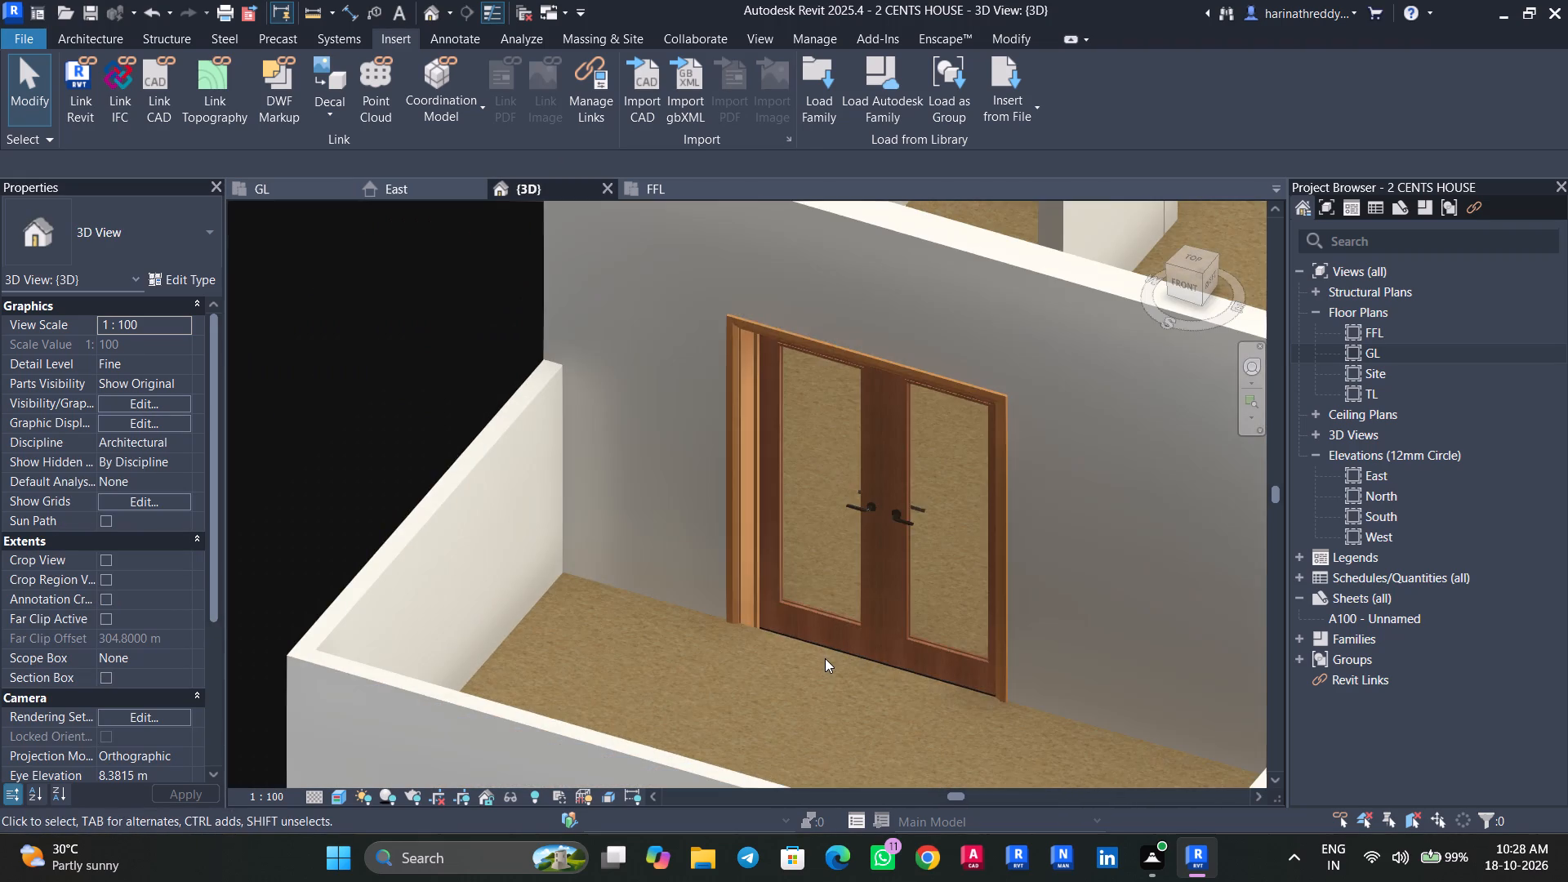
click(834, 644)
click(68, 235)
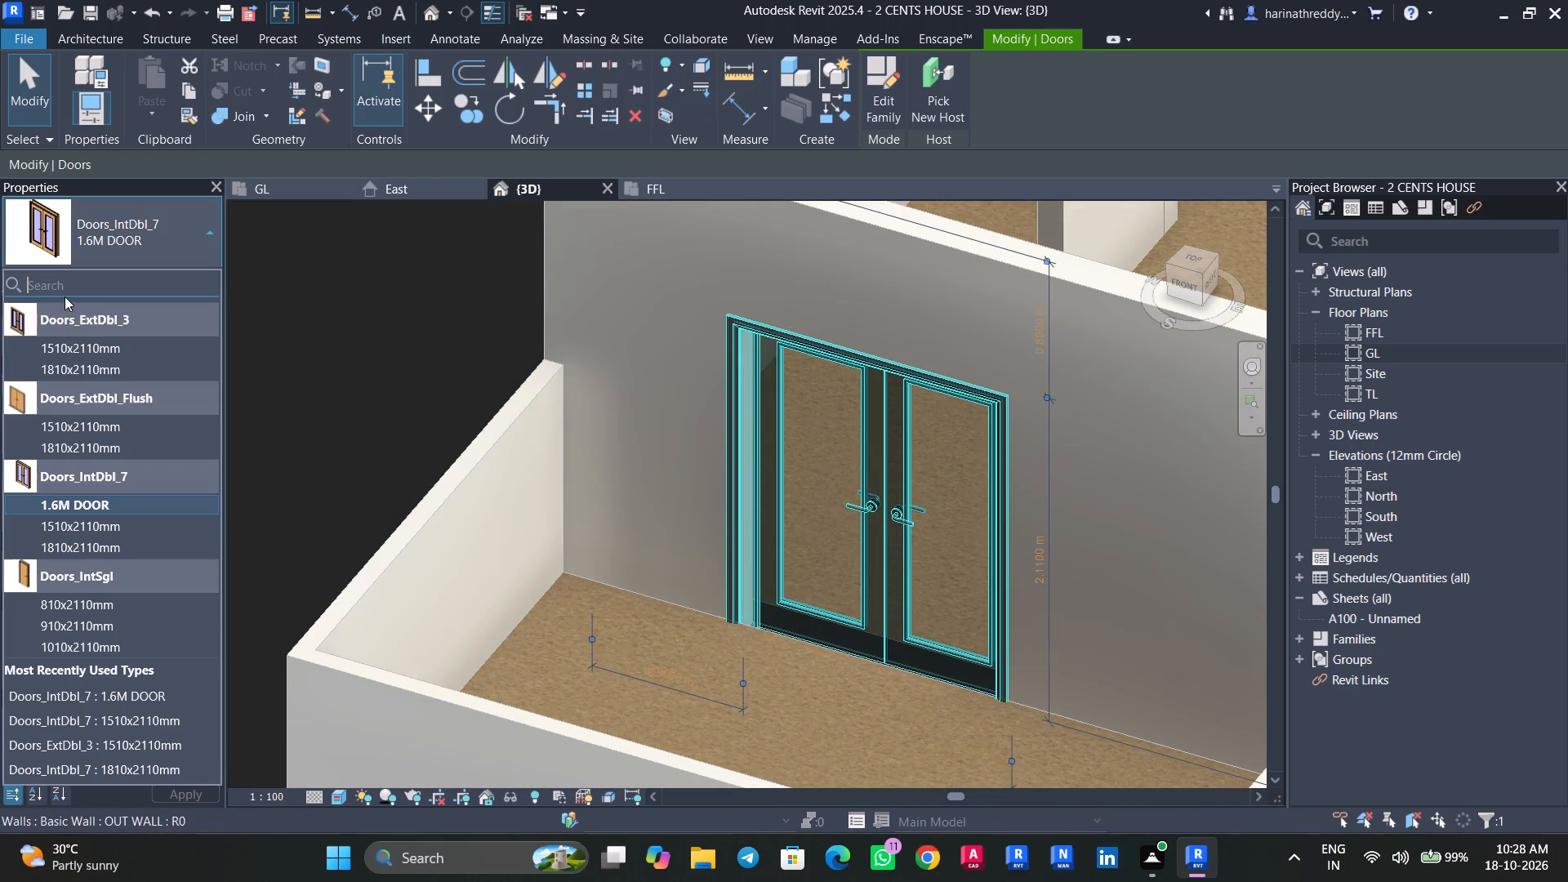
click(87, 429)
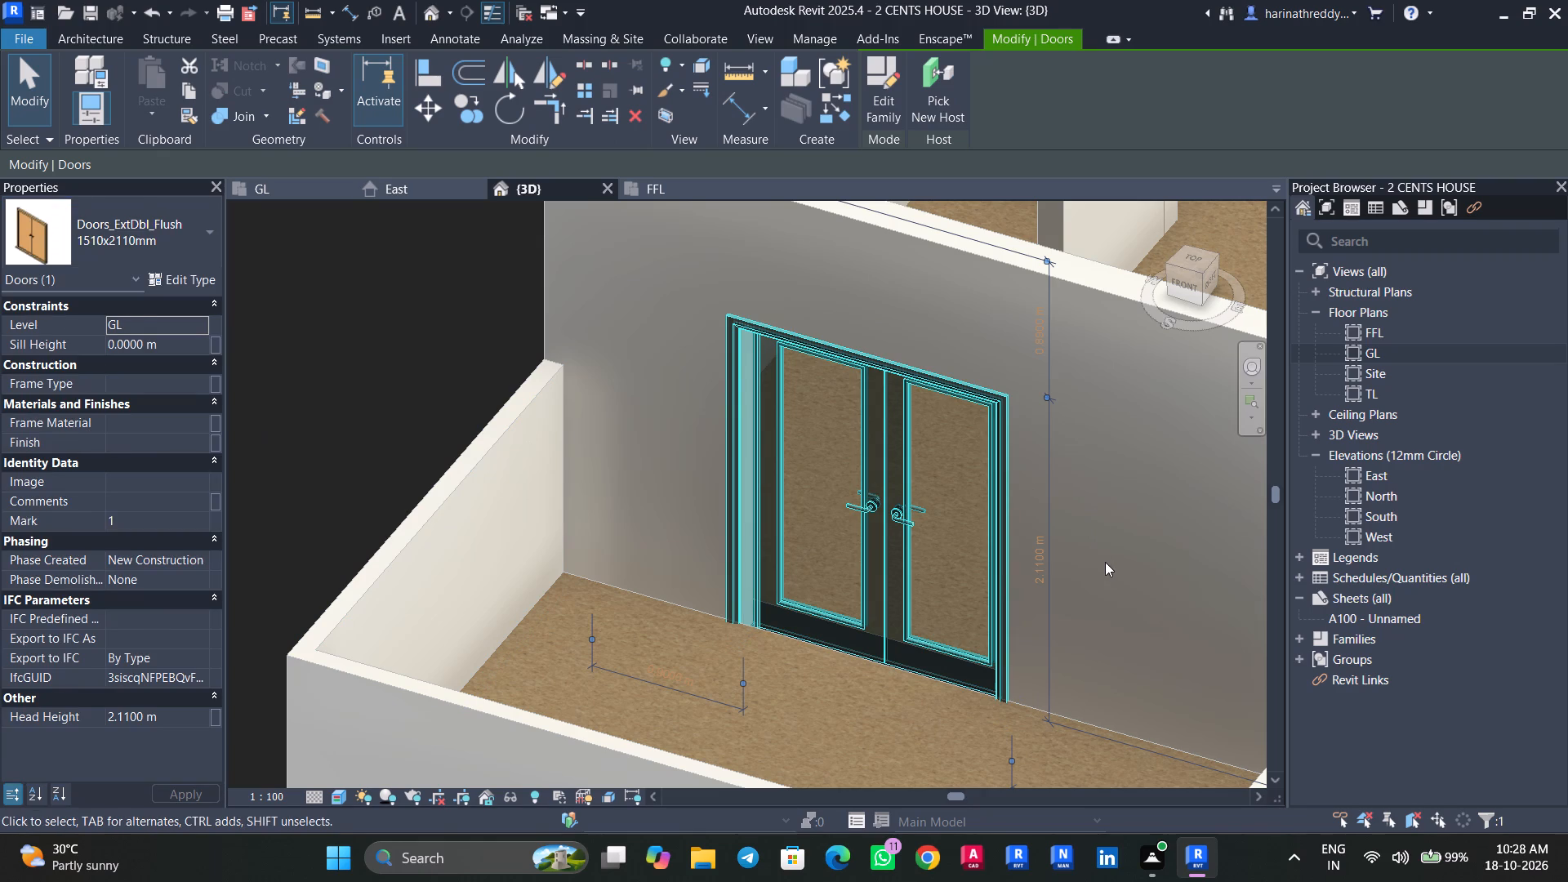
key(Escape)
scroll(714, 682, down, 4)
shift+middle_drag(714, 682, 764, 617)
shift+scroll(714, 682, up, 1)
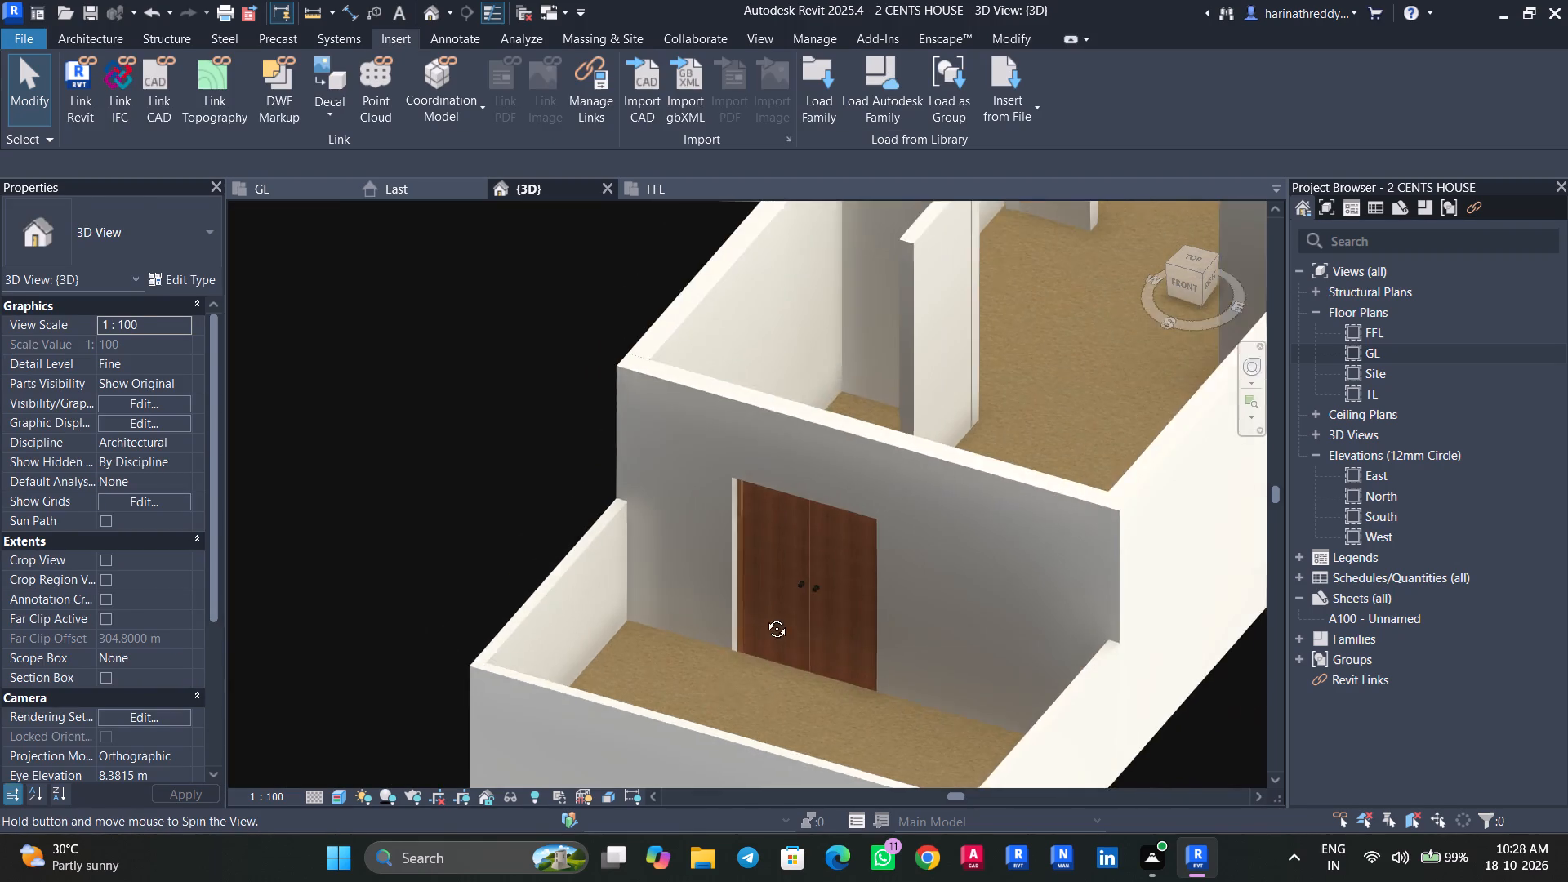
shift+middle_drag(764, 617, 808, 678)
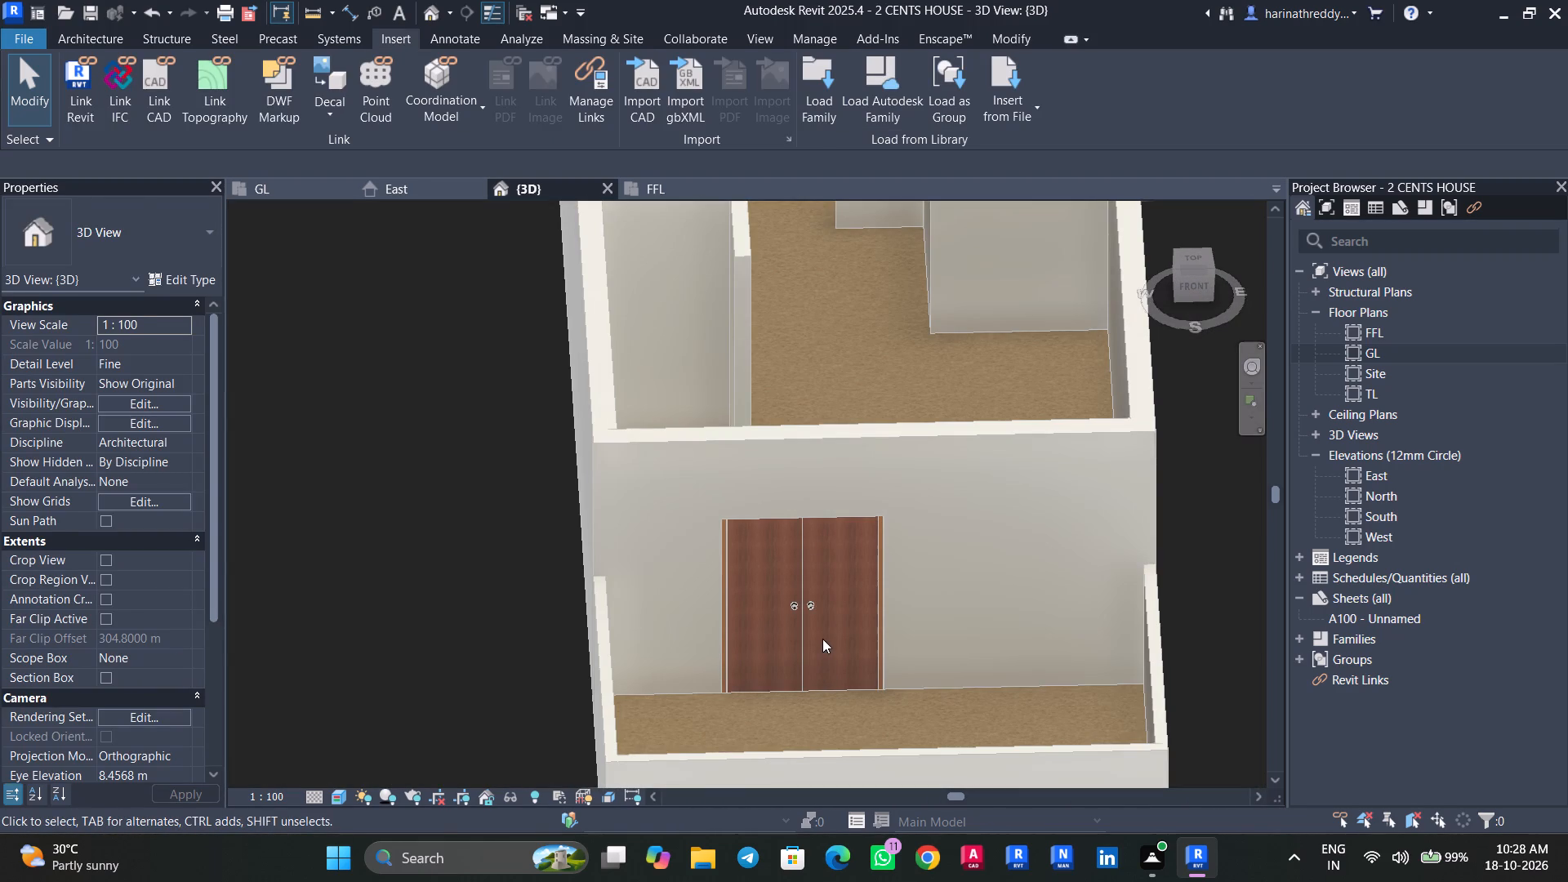
In the GL plan, set the draw layer of the imported plan image to Background.
click(265, 192)
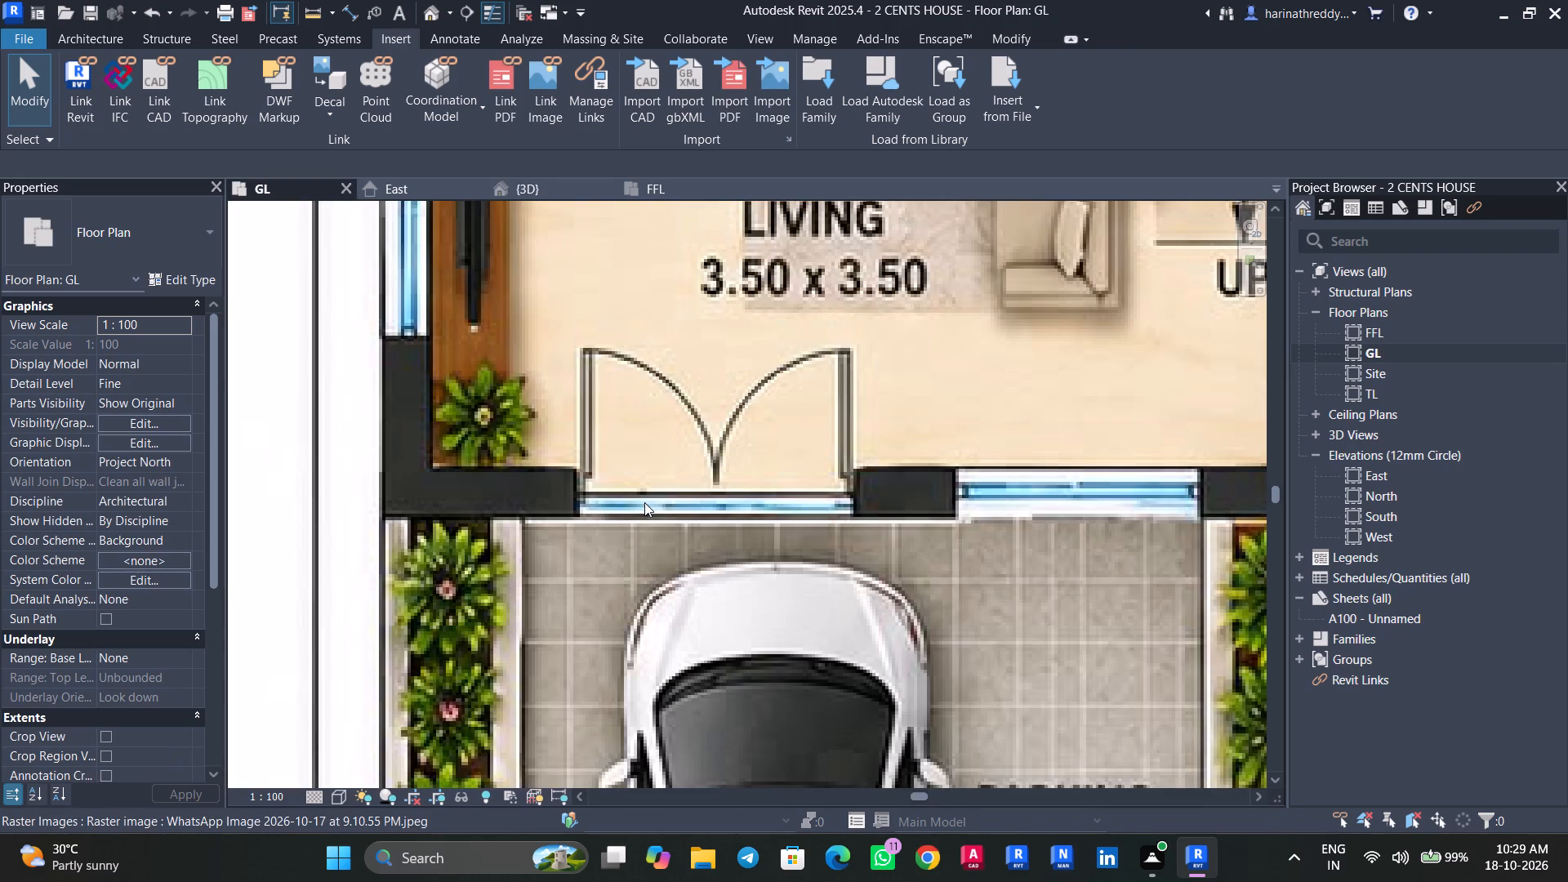
click(654, 607)
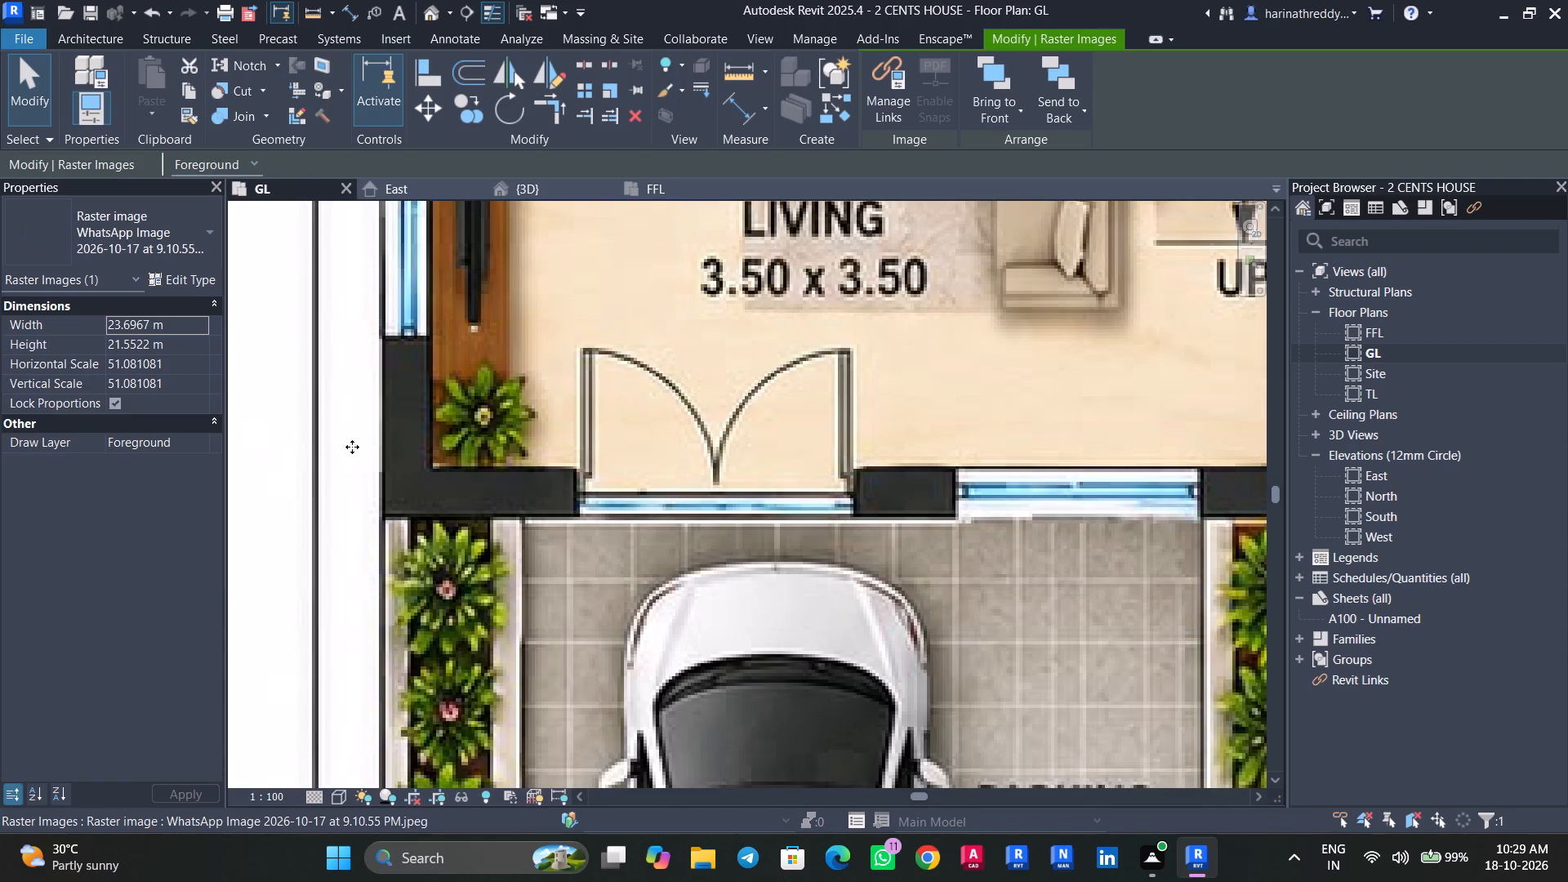
click(189, 442)
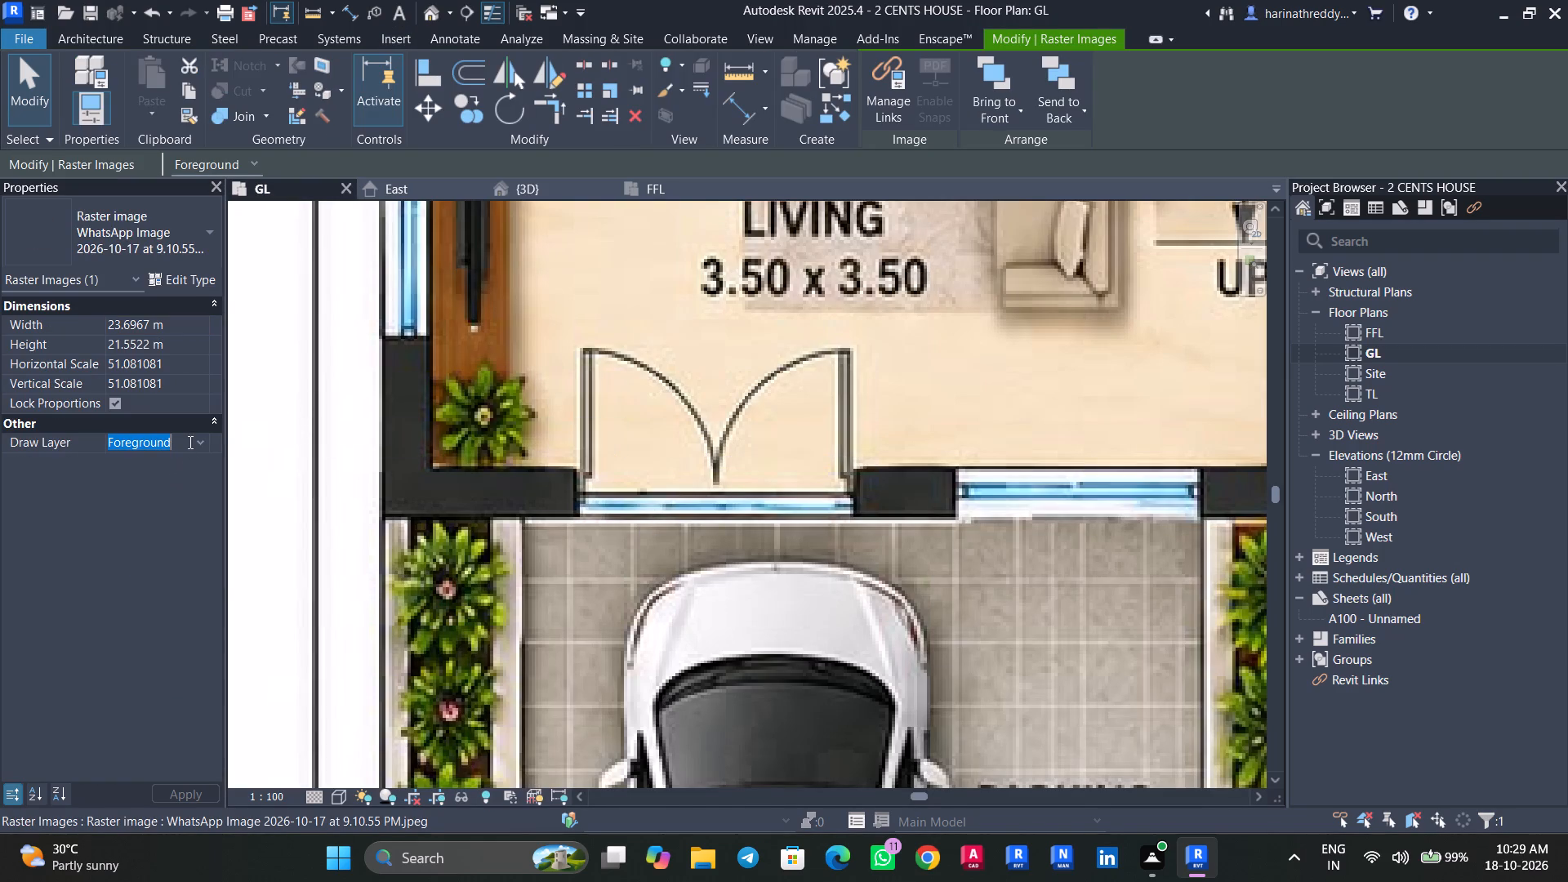
click(207, 443)
click(177, 455)
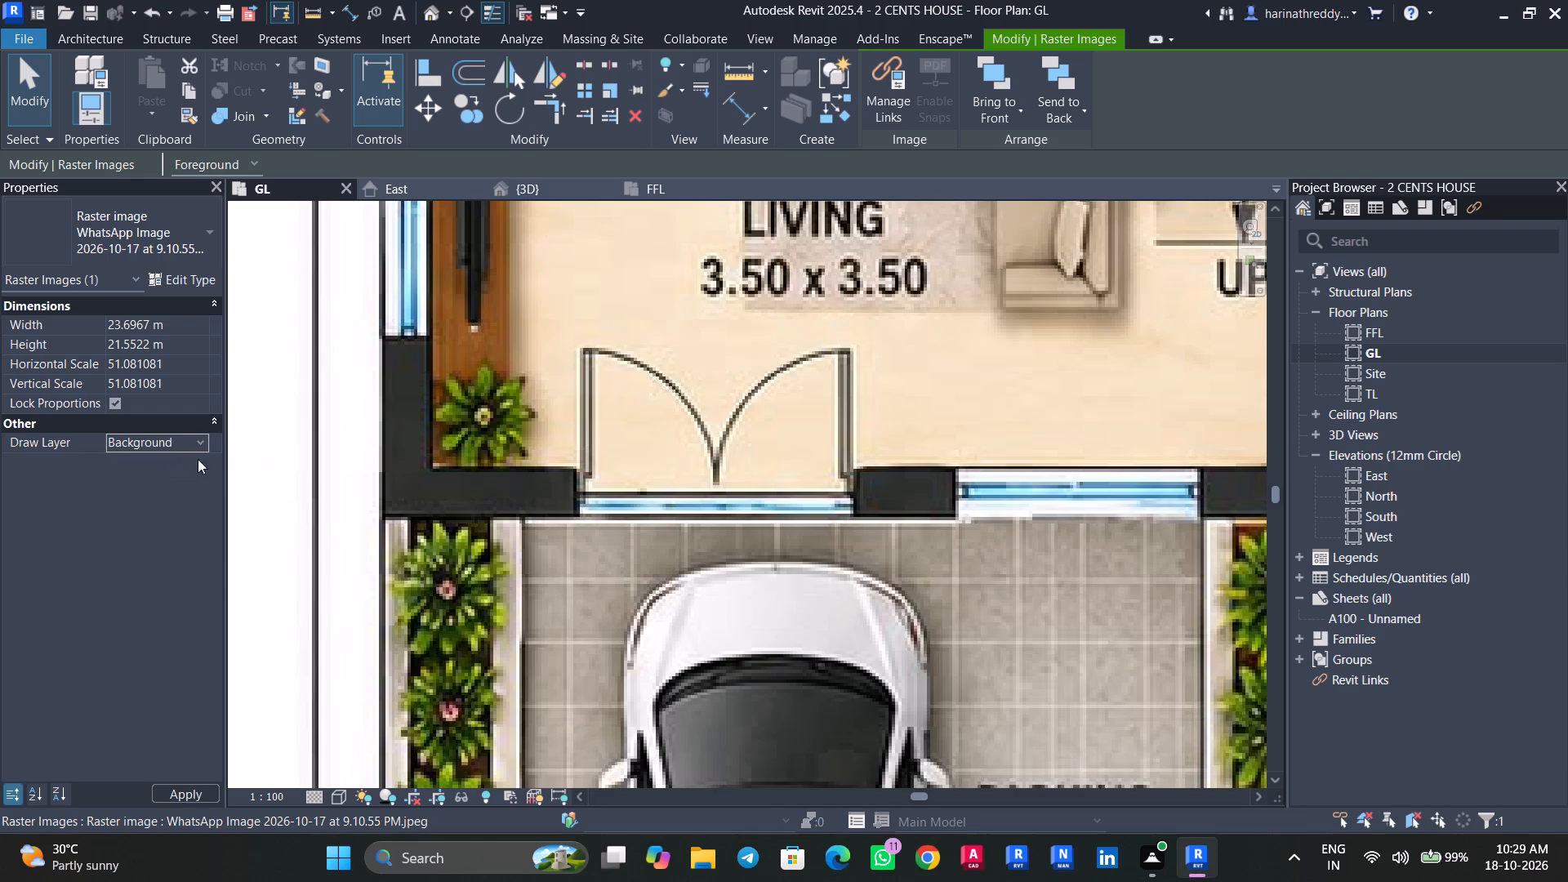
key(Escape)
key(Escape)
Flip the entrance double door so its leaves swing into the living room.
click(774, 551)
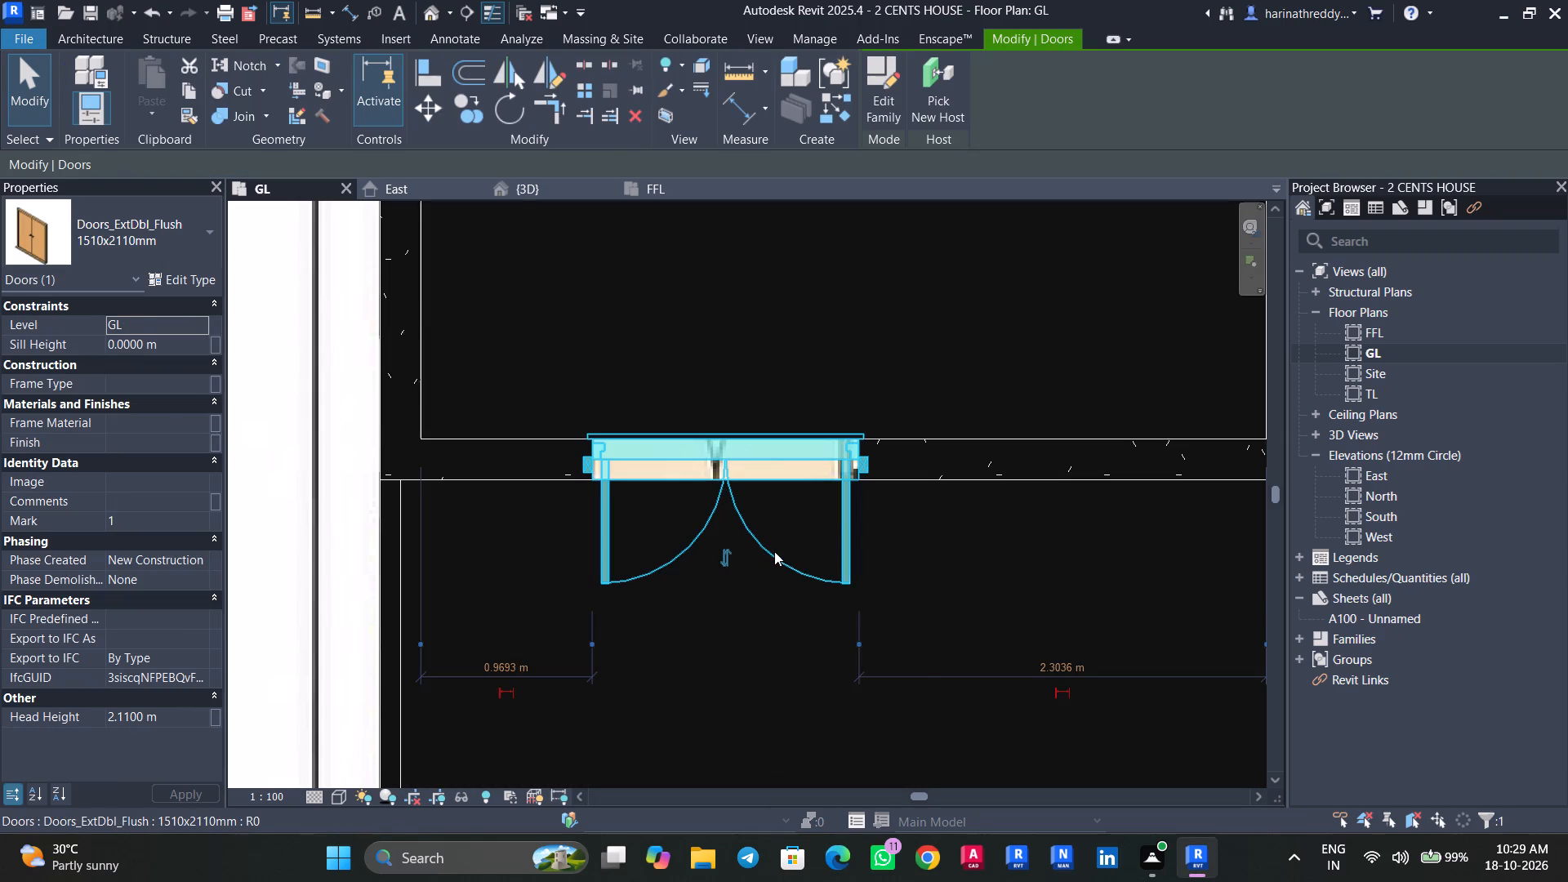
key(space)
key(space)
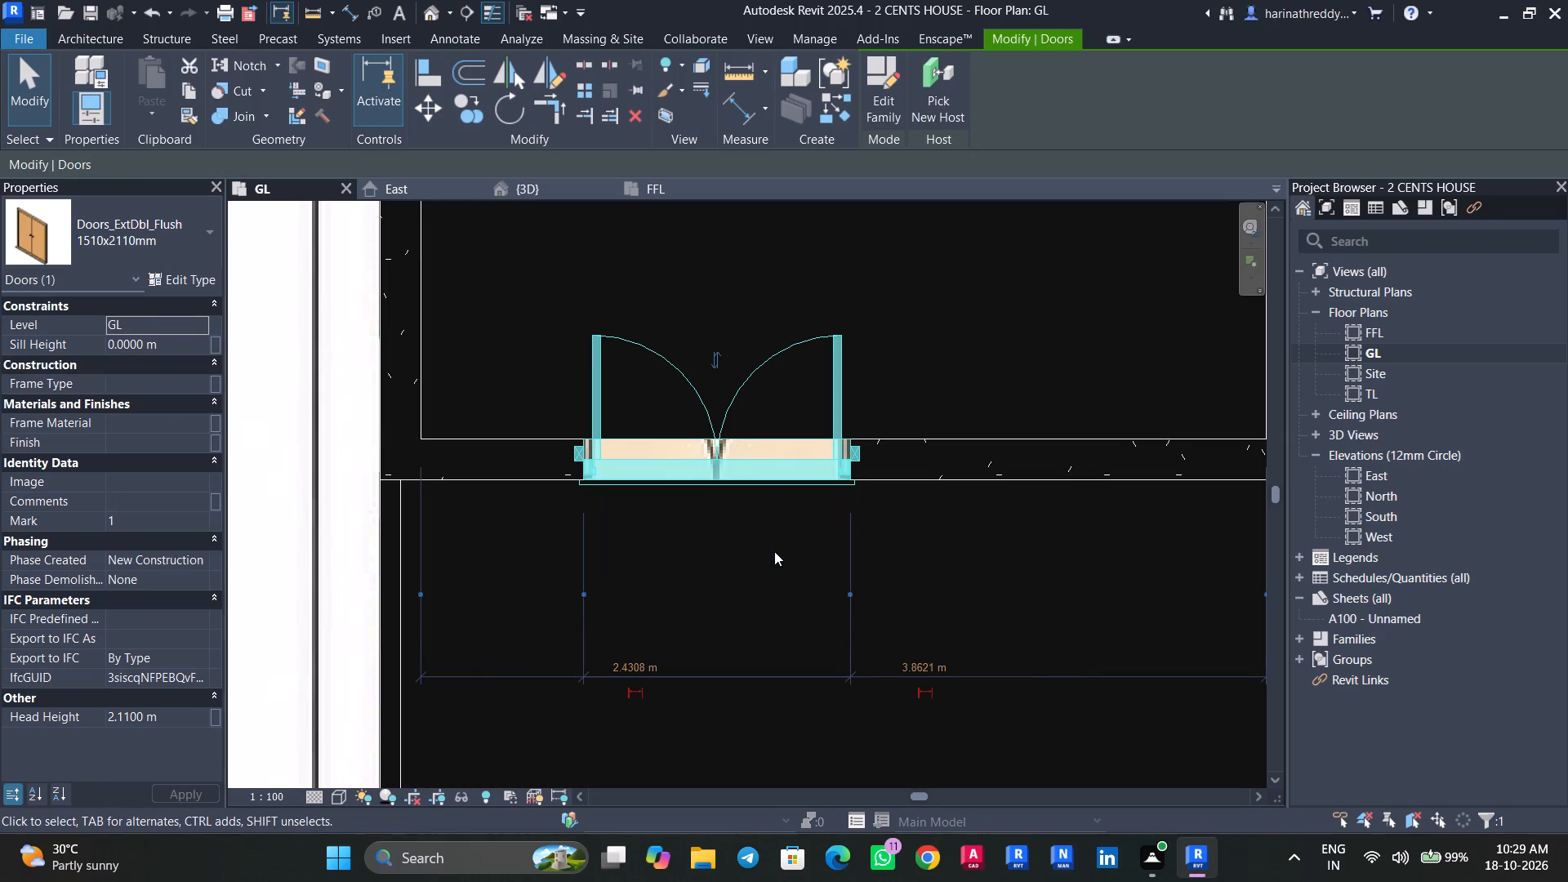
key(Escape)
Change the entrance double door's type to Doors_IntDbl_7 1.6M DOOR.
click(768, 488)
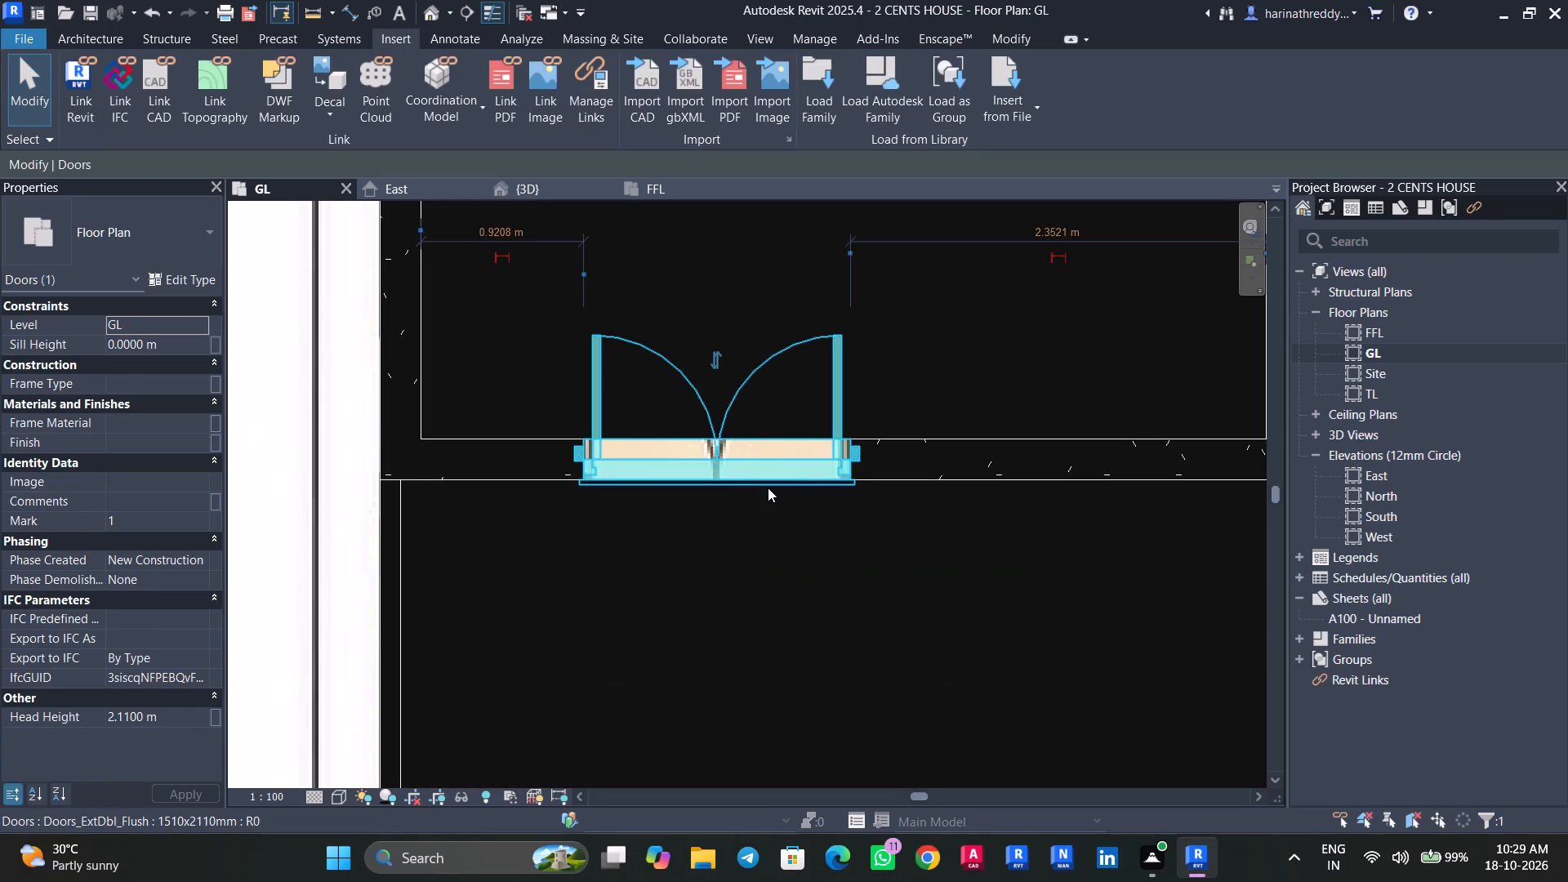
click(182, 231)
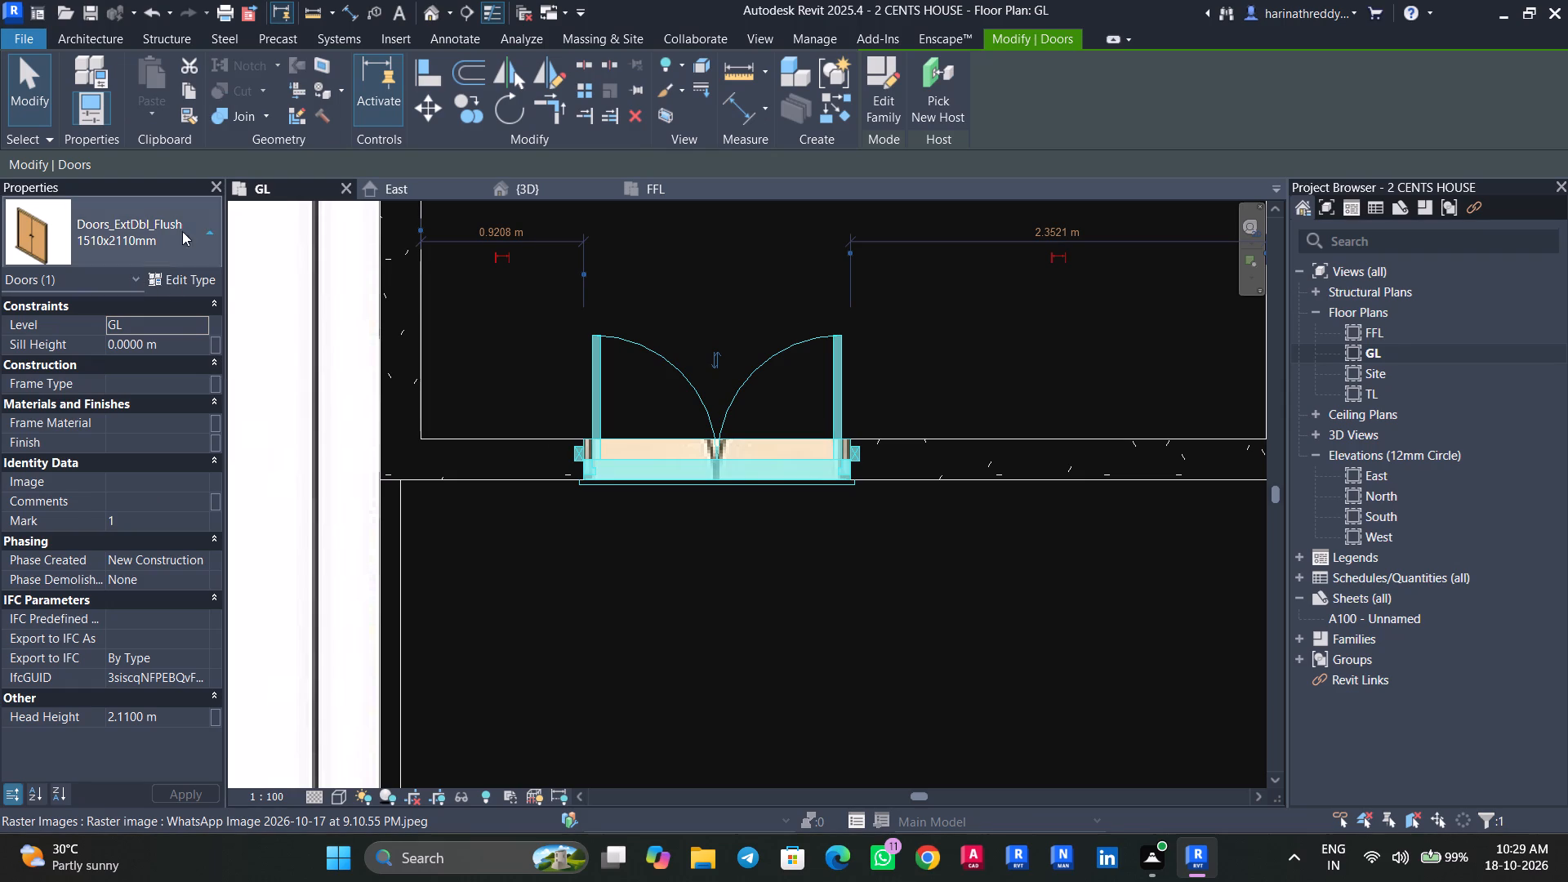
click(127, 514)
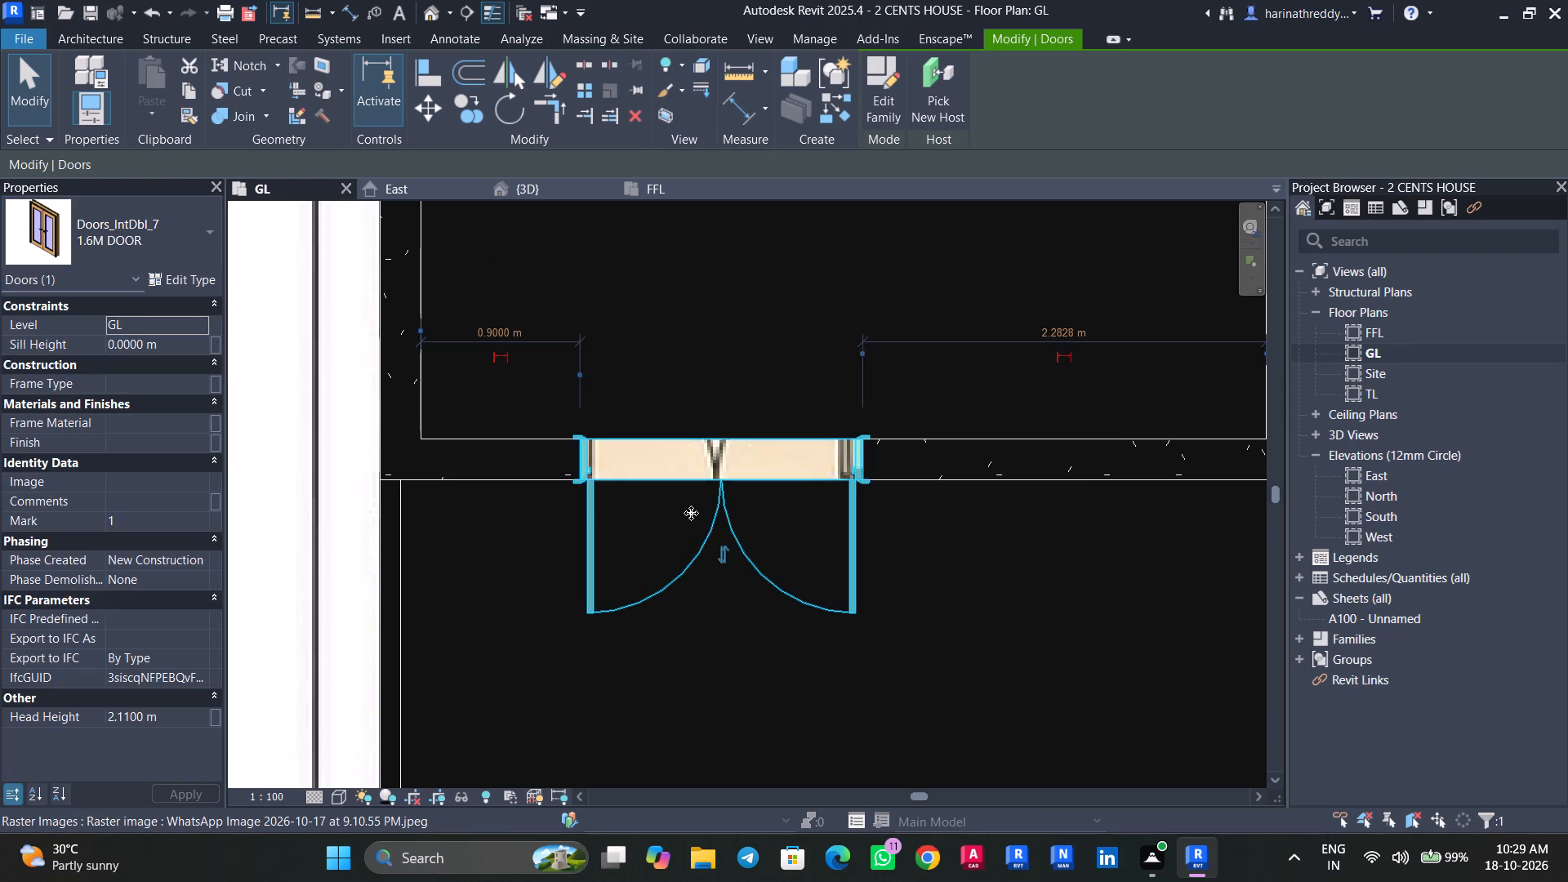
key(Escape)
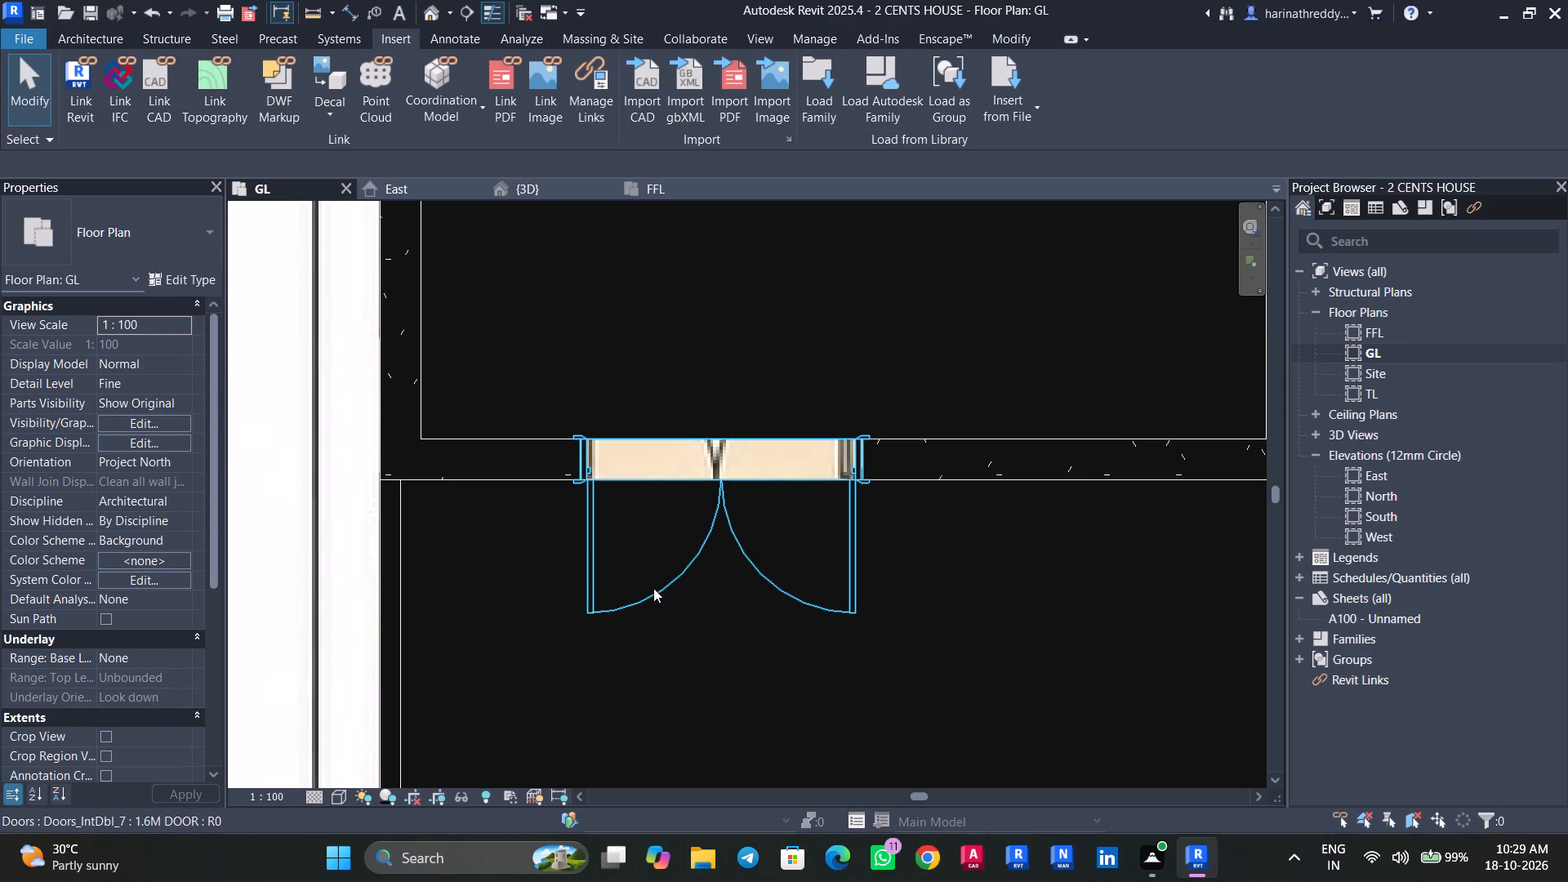
Flip the entrance double door so its leaves swing to the opposite side of the wall.
click(653, 588)
key(space)
key(space)
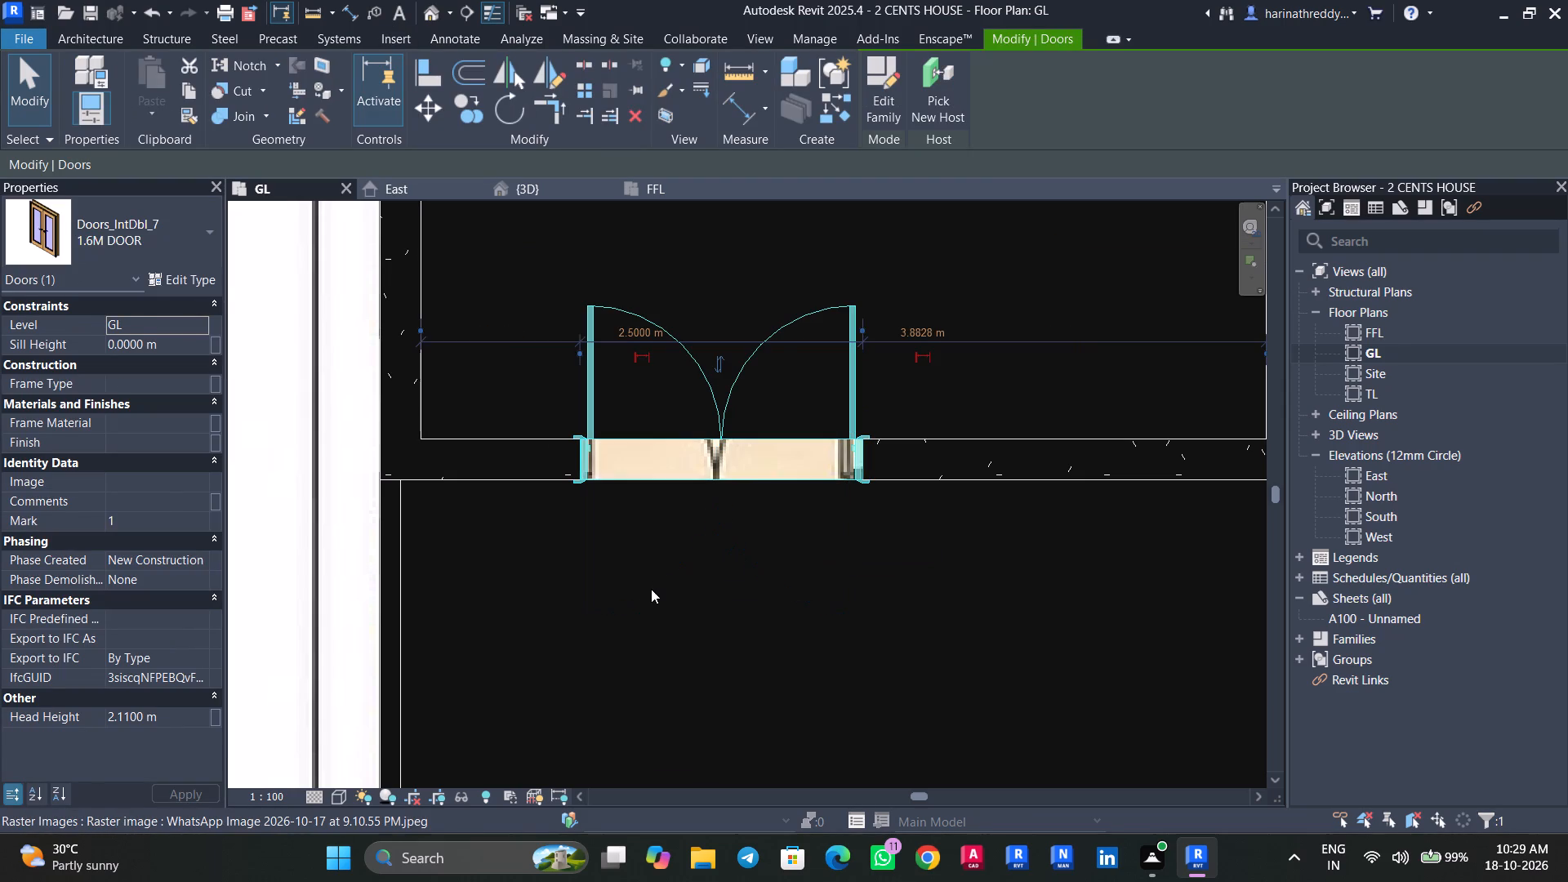
key(Escape)
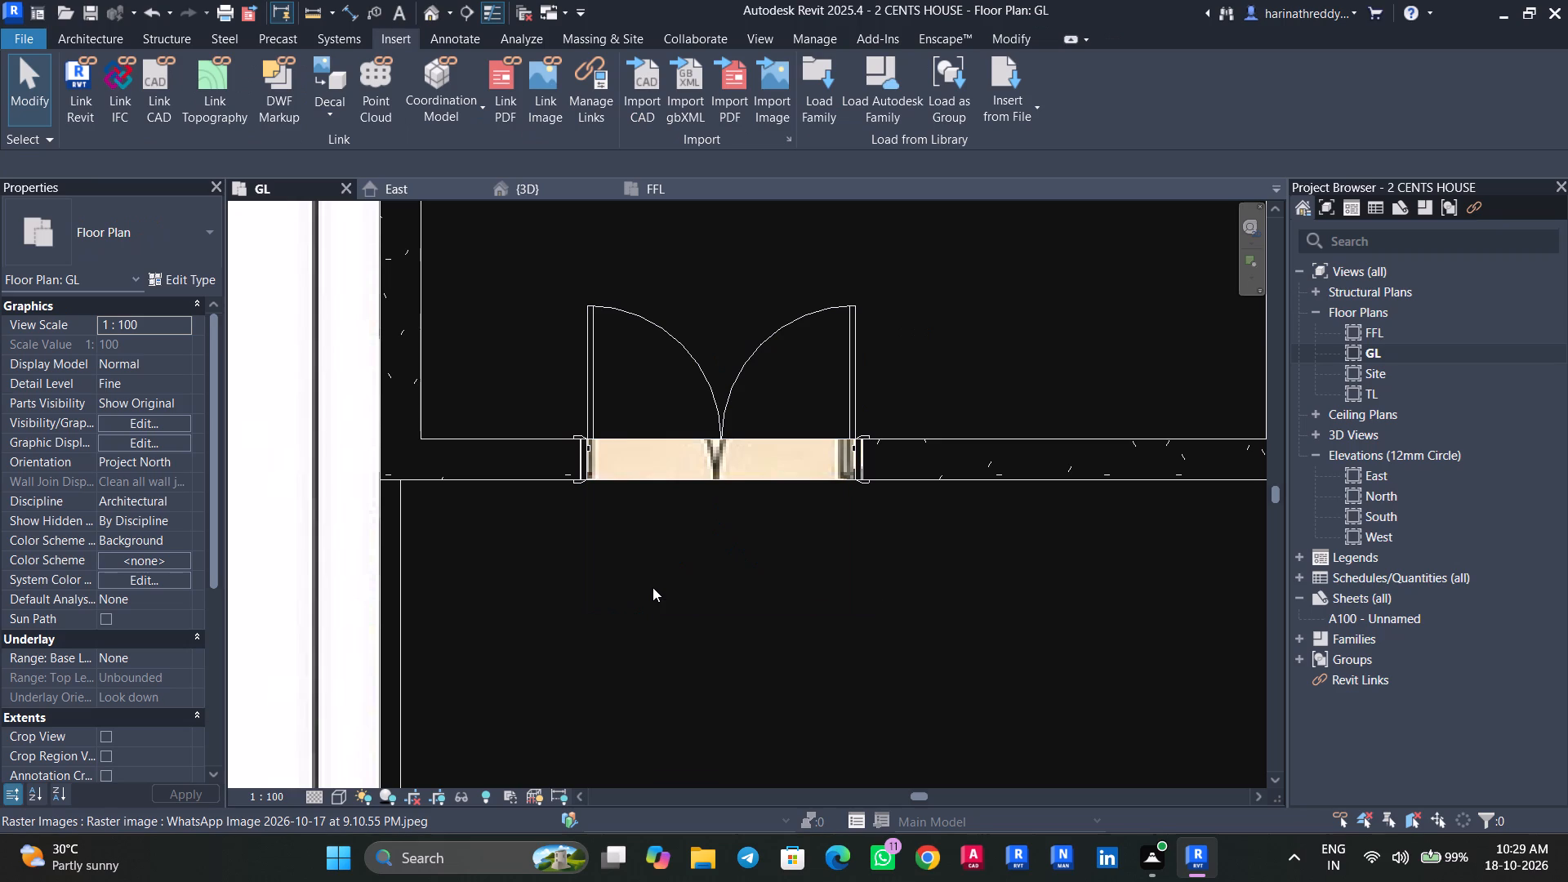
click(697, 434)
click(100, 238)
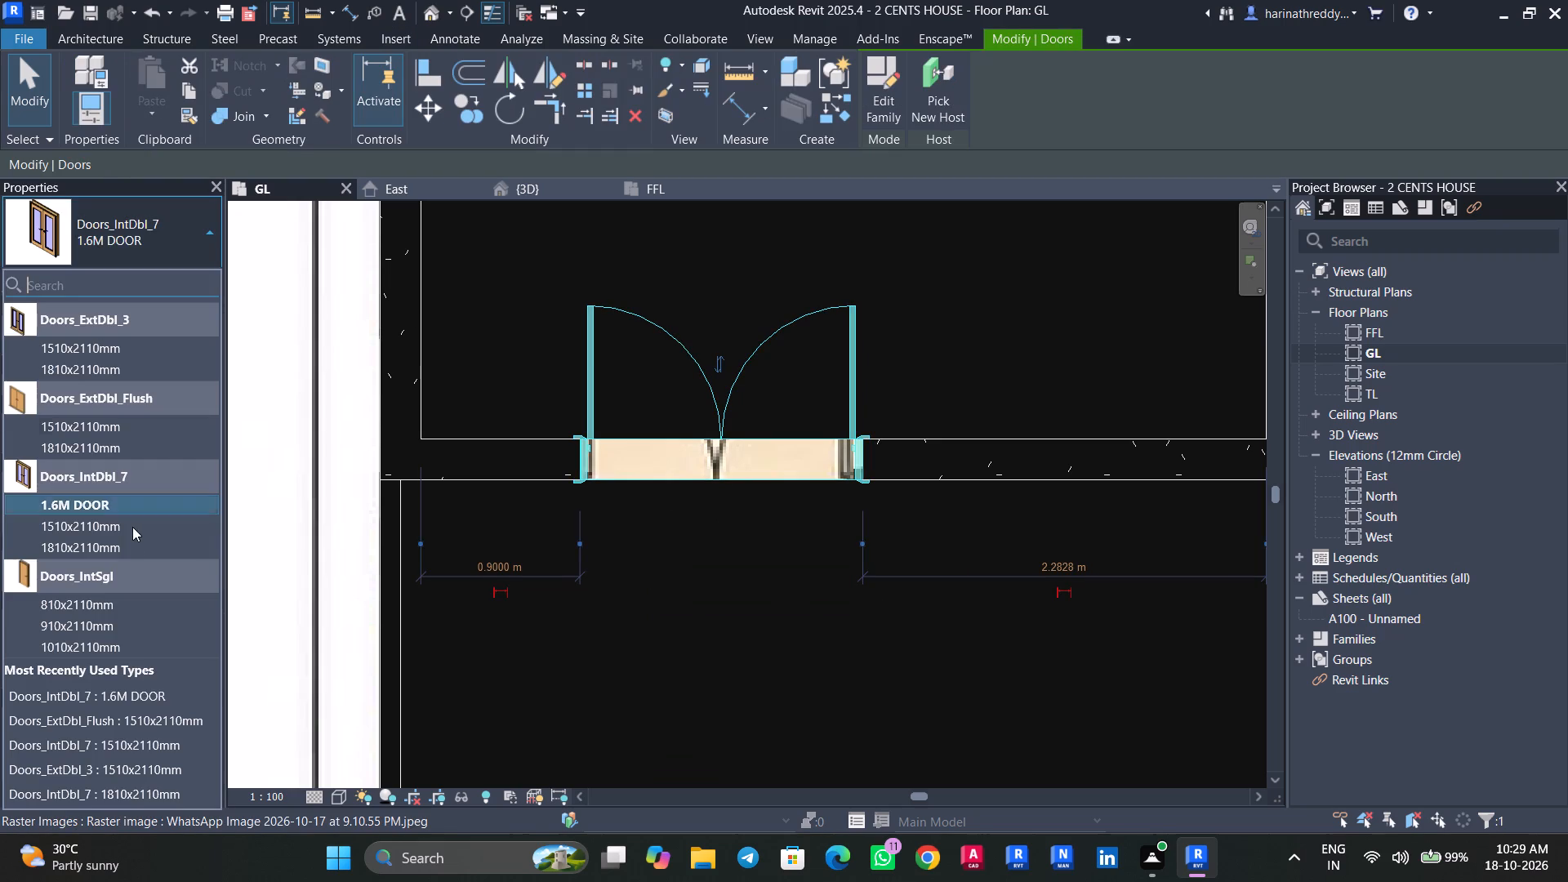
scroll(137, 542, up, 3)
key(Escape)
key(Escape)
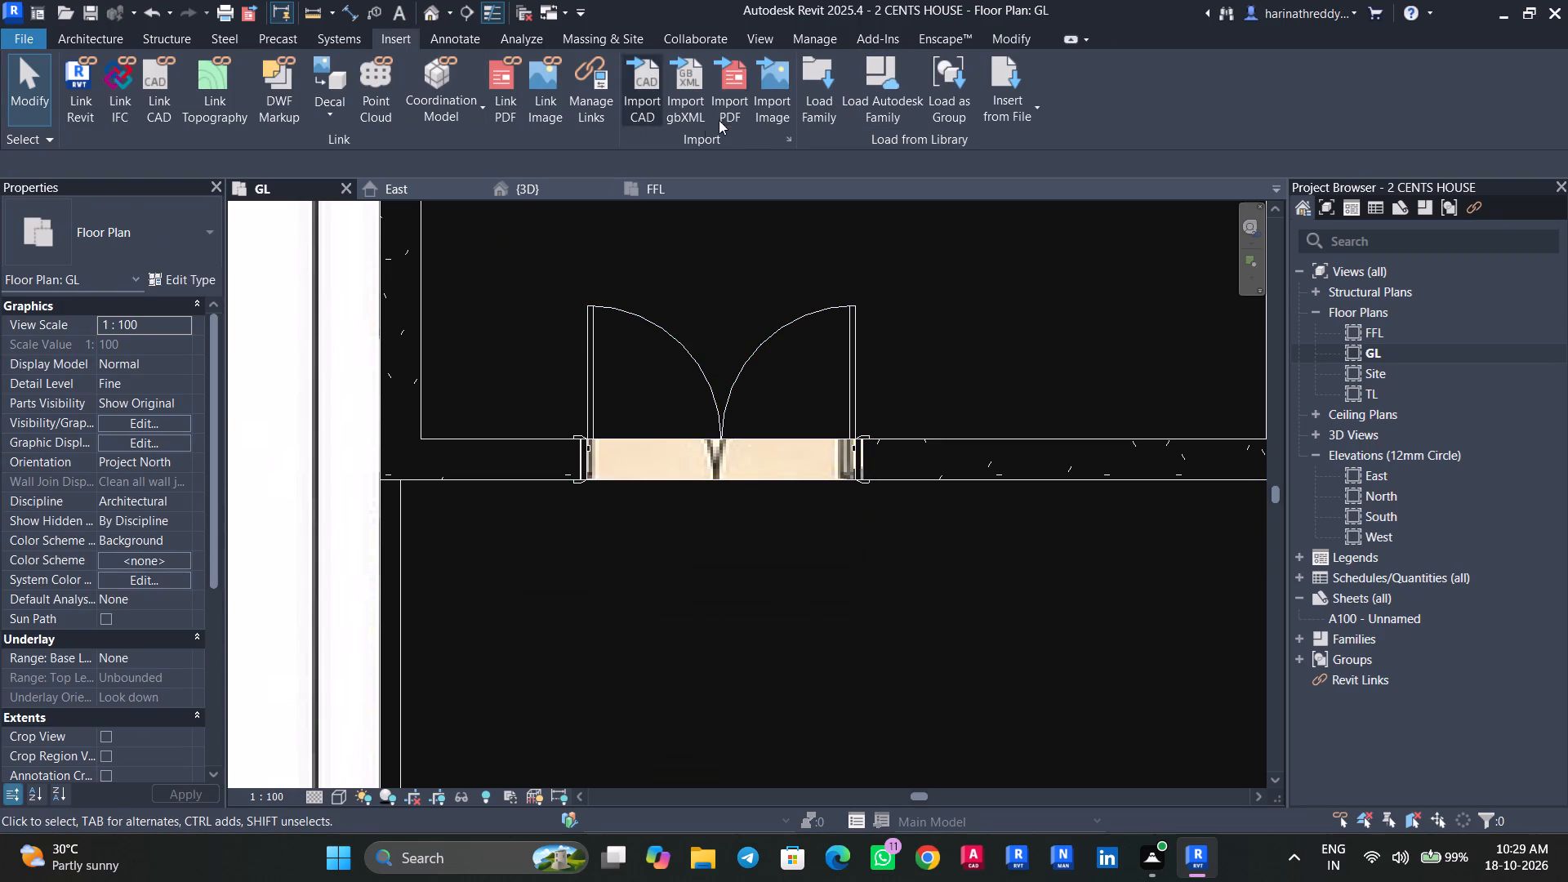
Browse the Doors category of the Autodesk family library, examining the external and internal double-door designs.
click(856, 109)
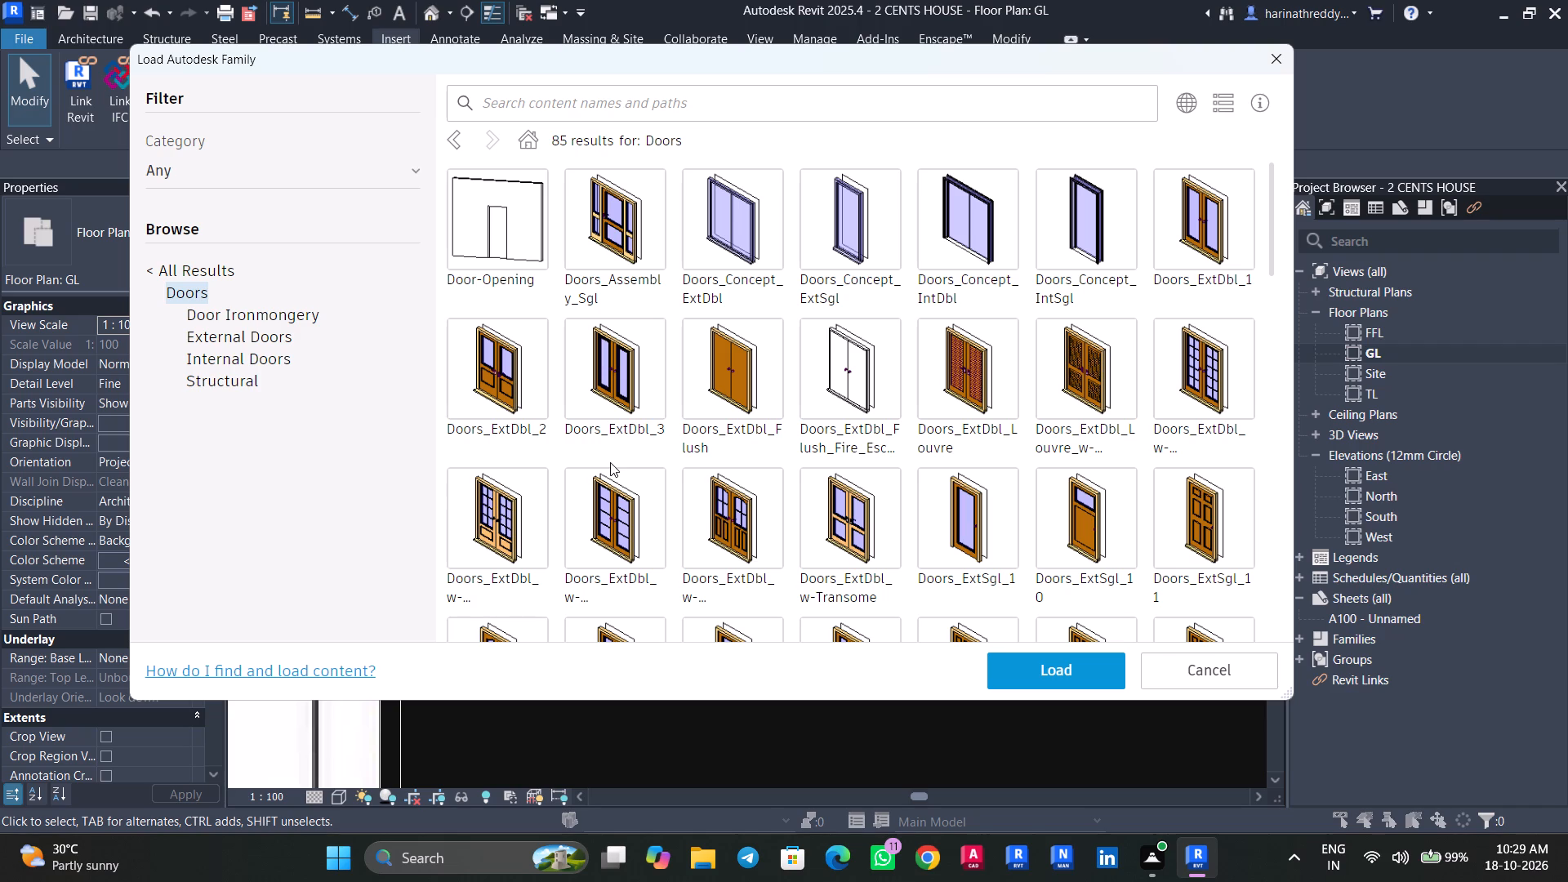
scroll(802, 494, down, 2)
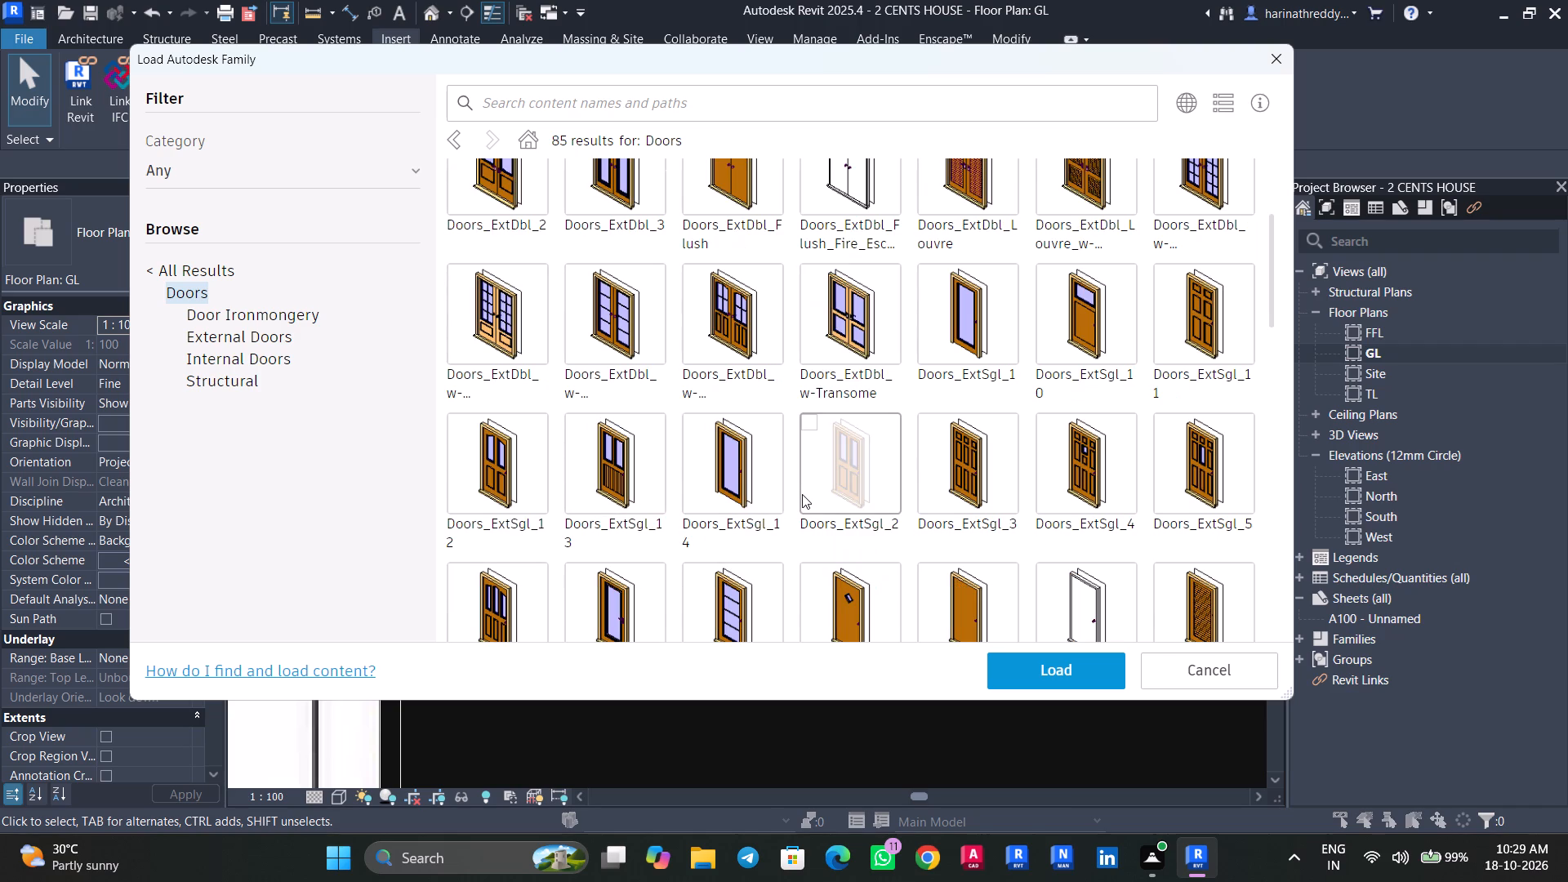
scroll(802, 494, up, 3)
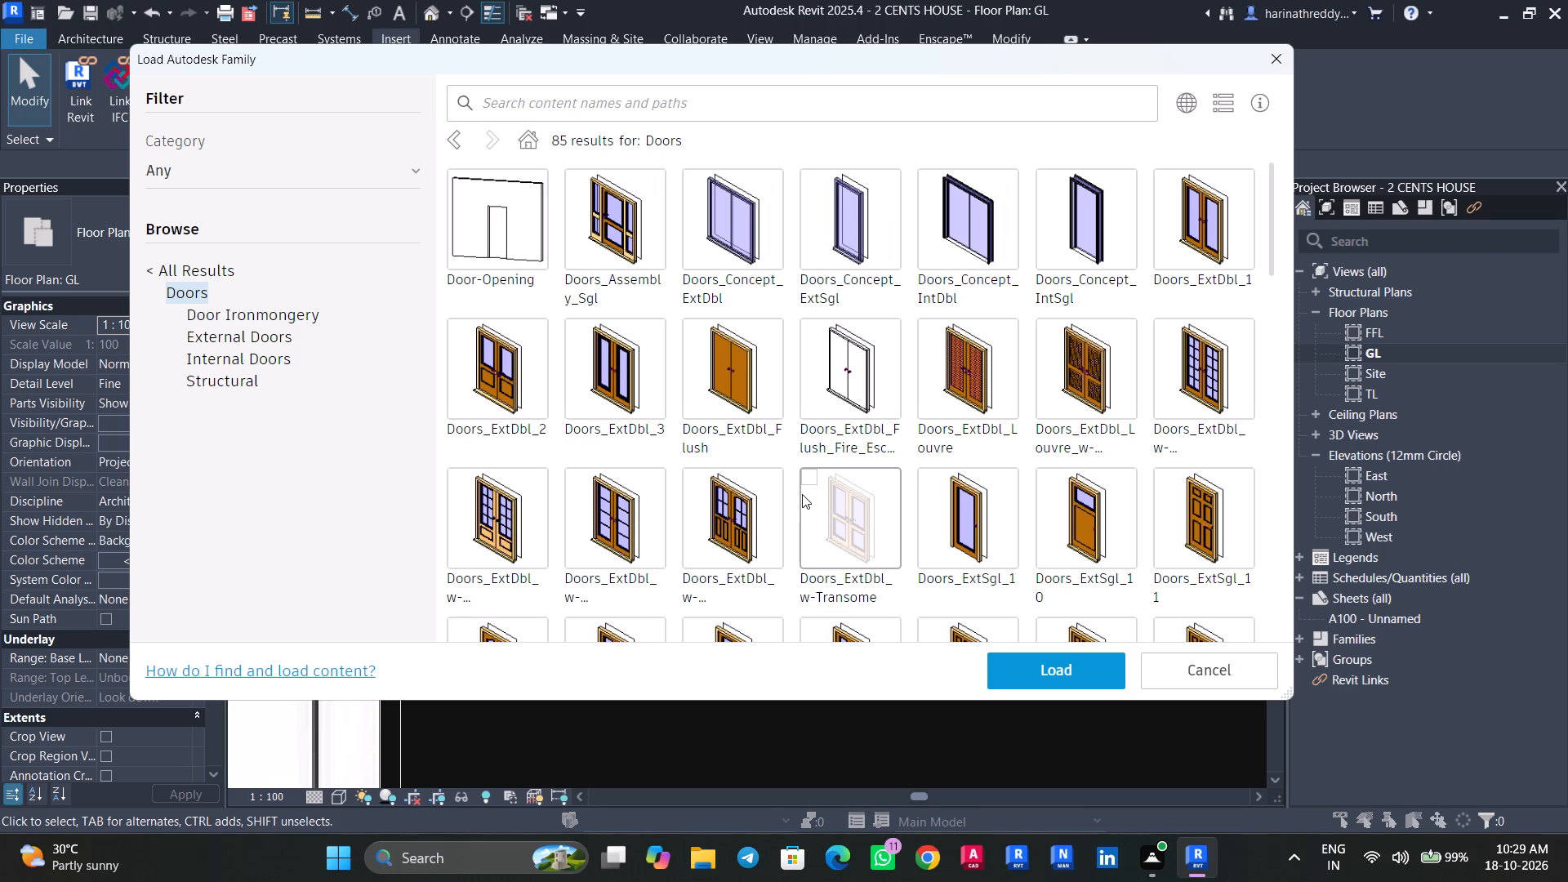
scroll(802, 494, up, 3)
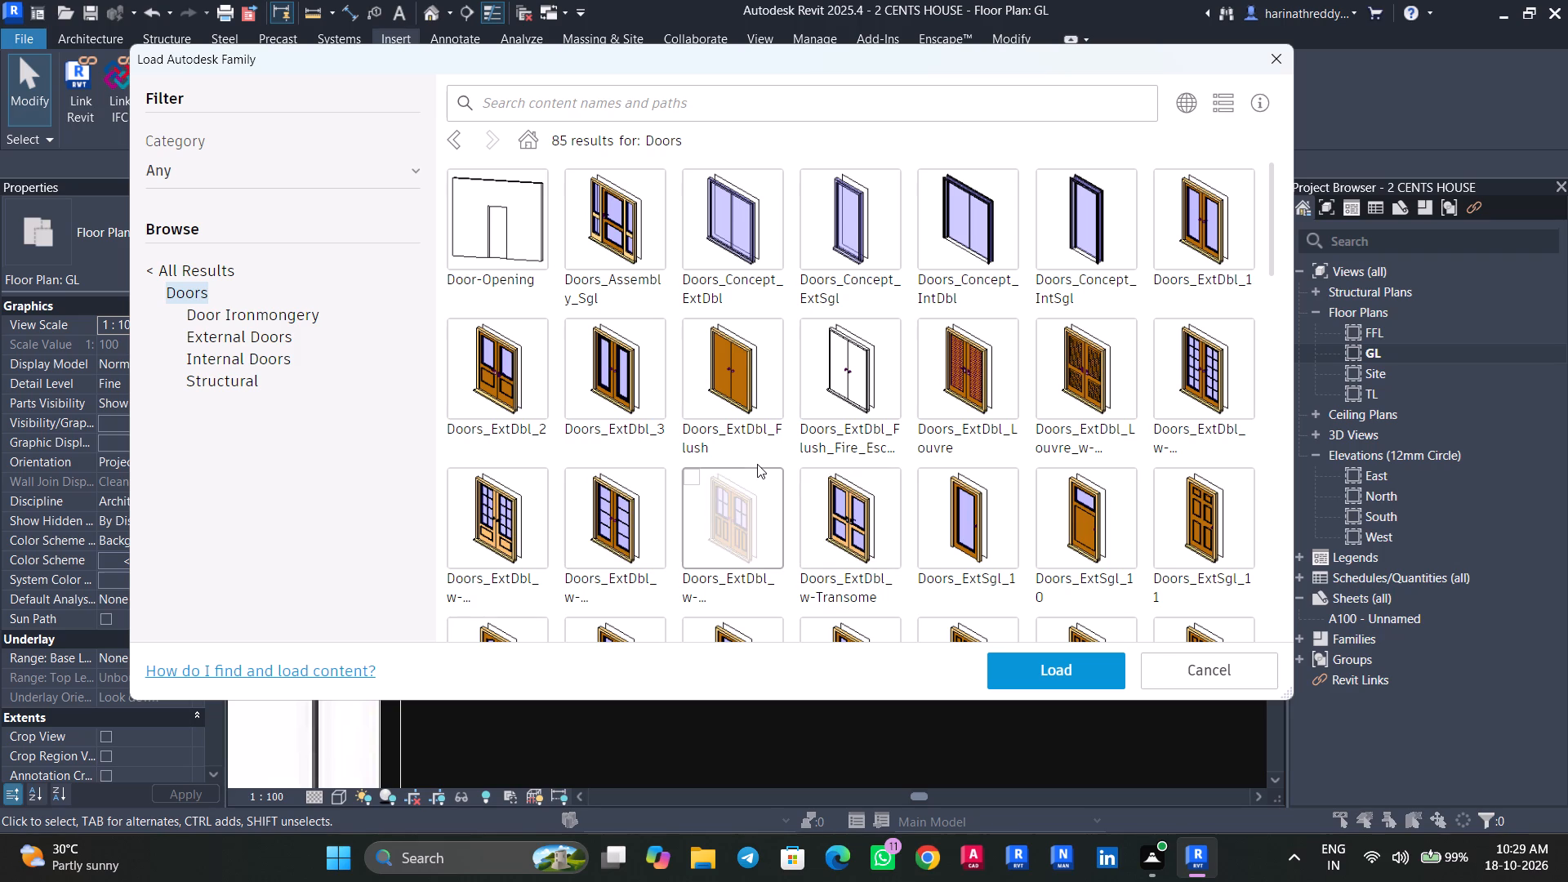
scroll(757, 464, down, 1)
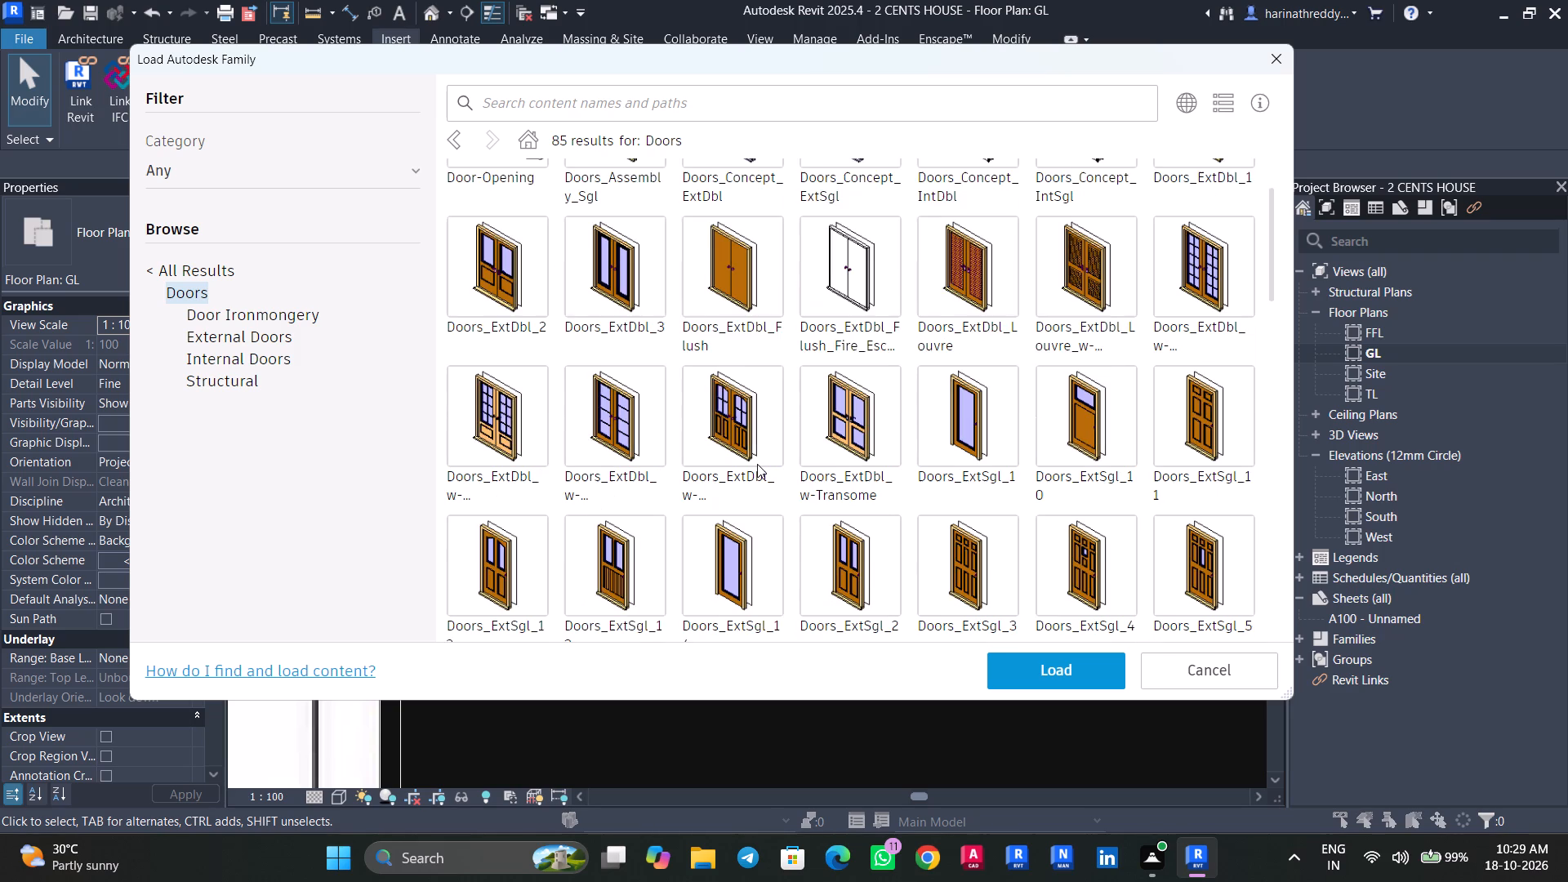
scroll(757, 464, down, 2)
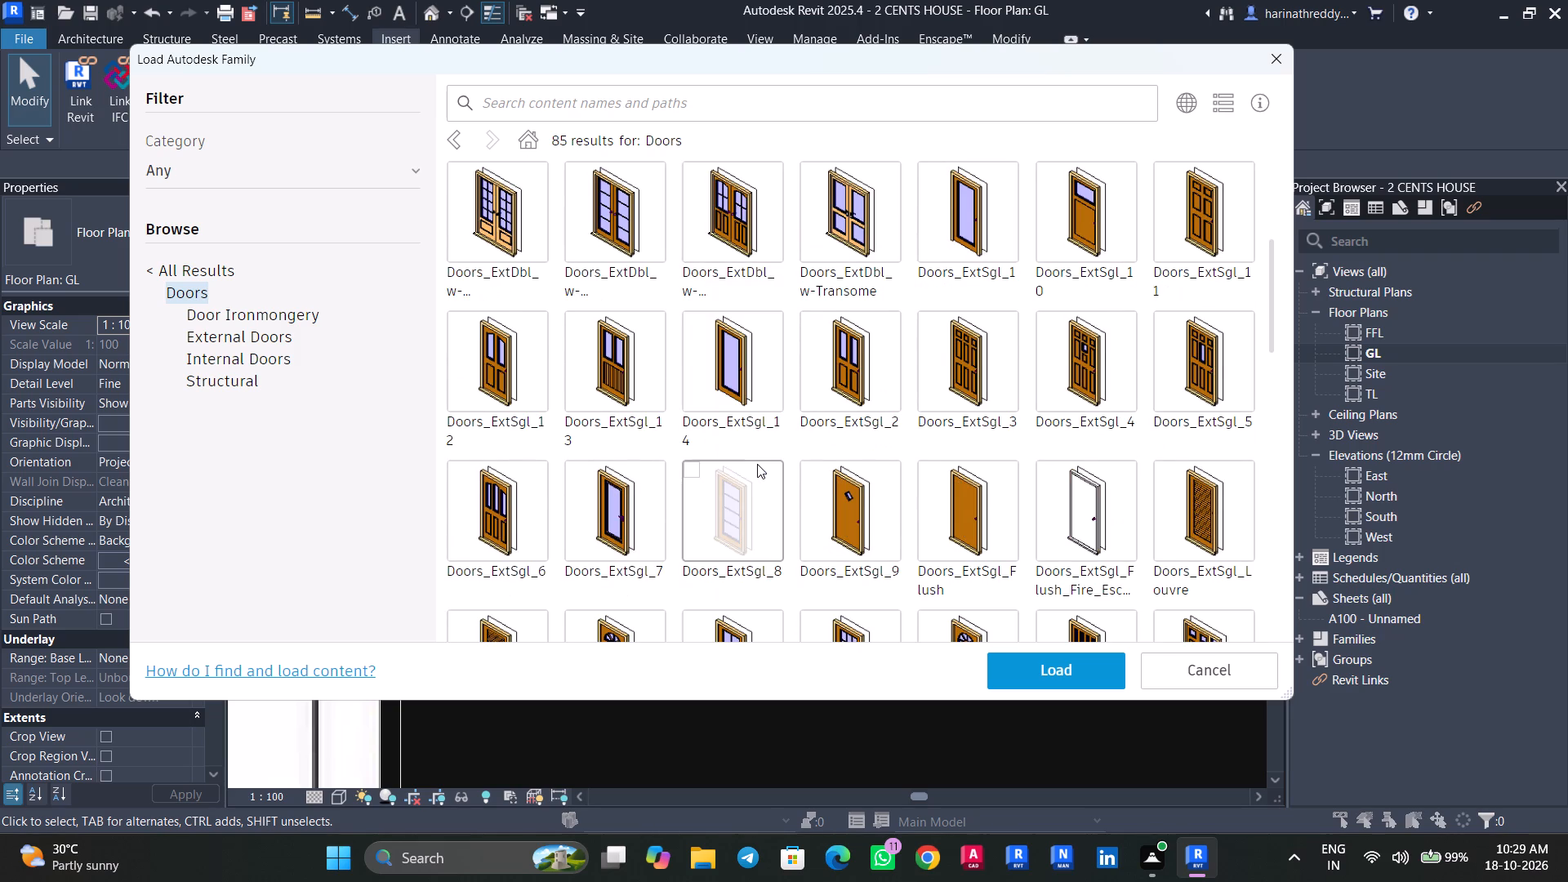
scroll(757, 464, down, 3)
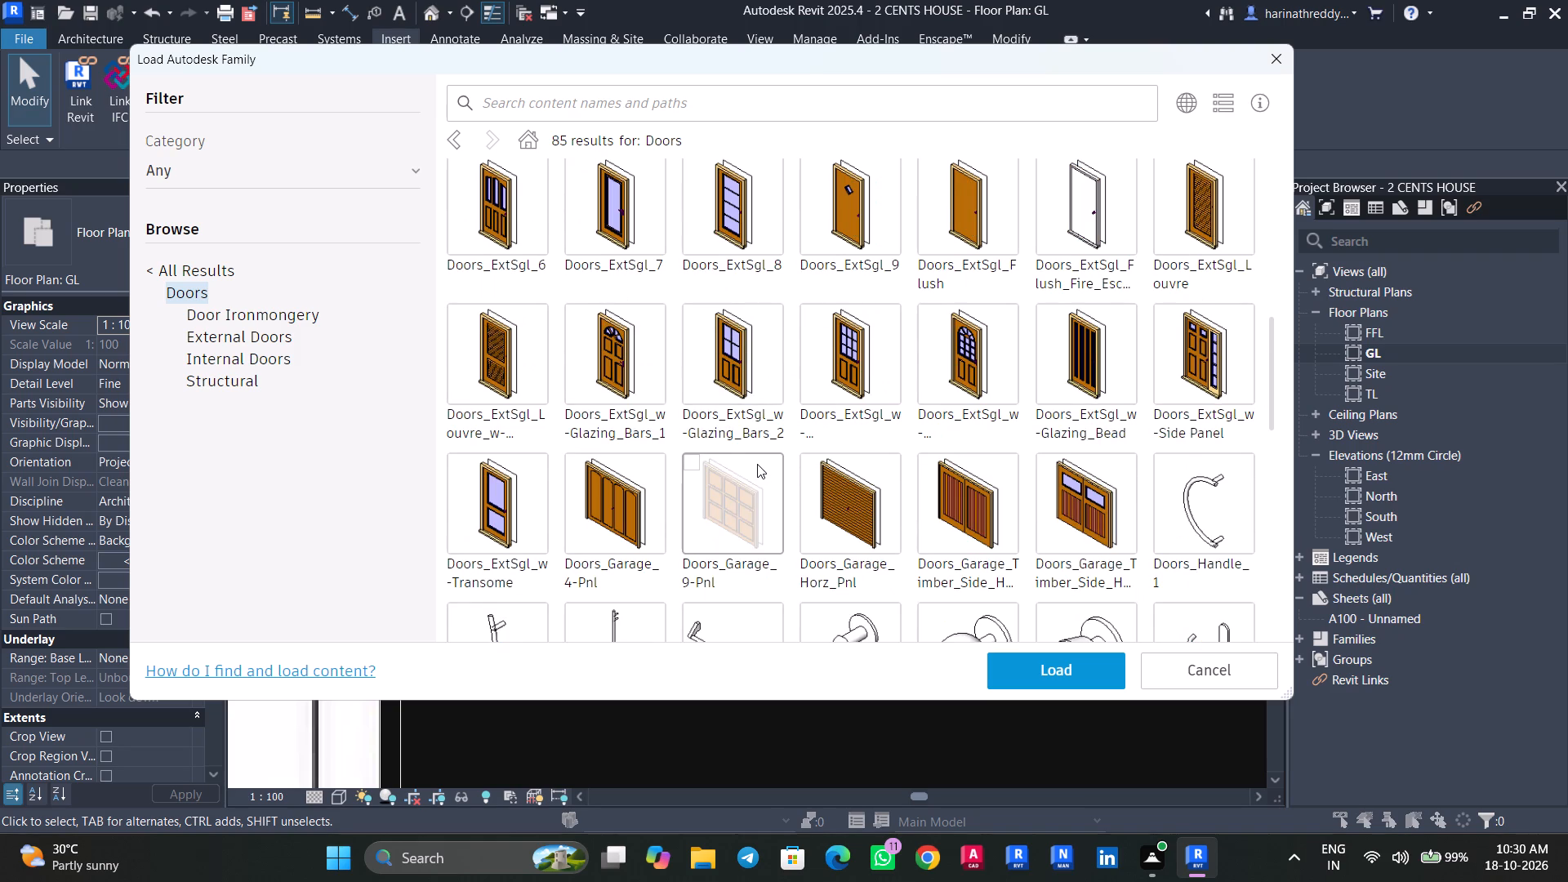
scroll(757, 464, down, 4)
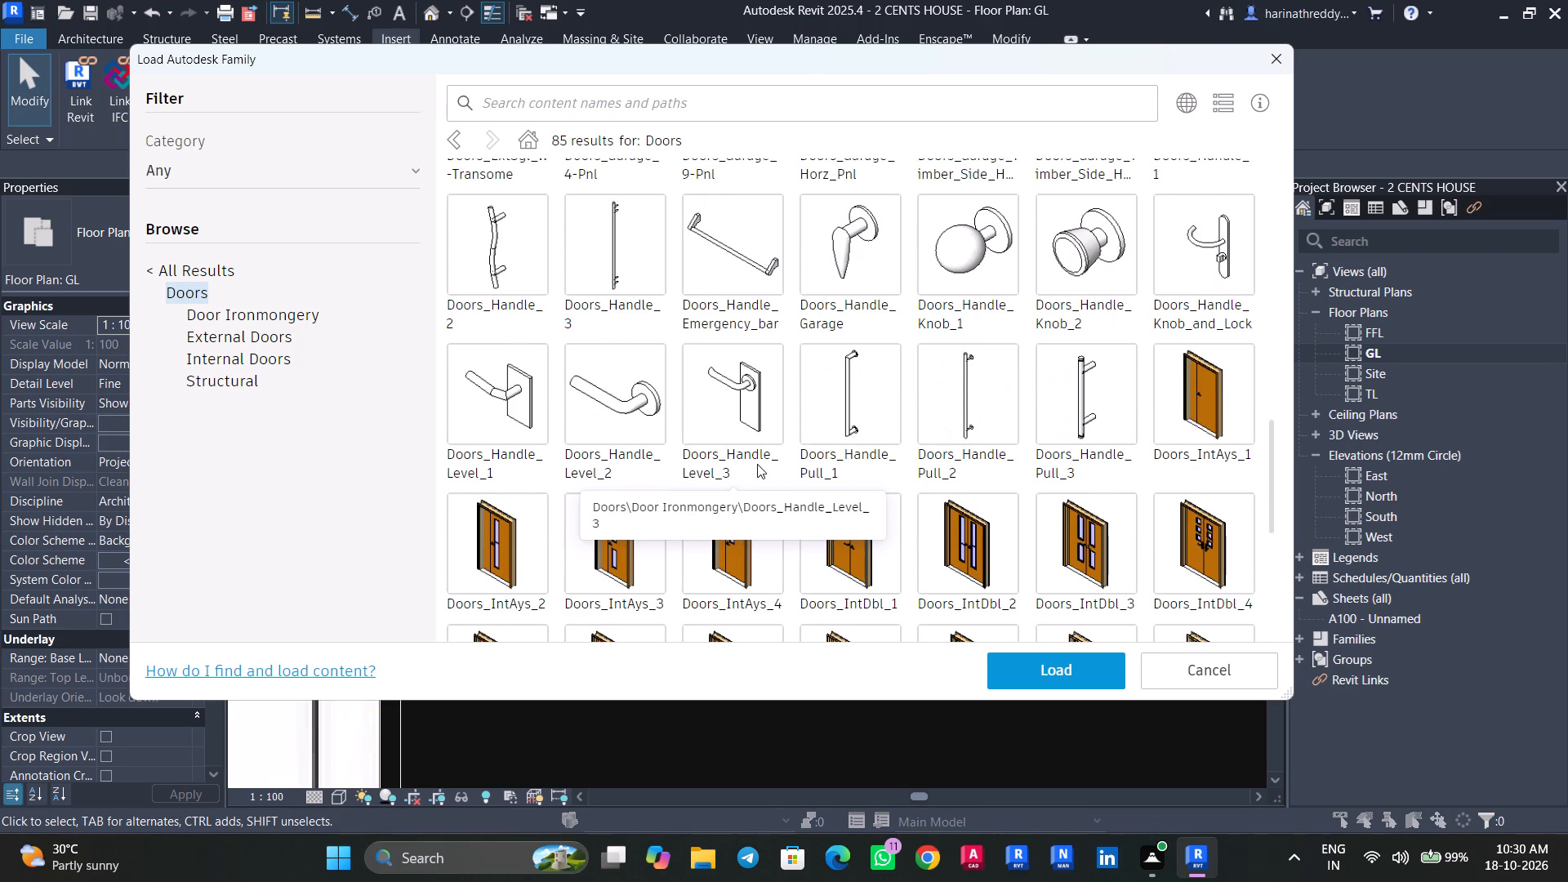
scroll(757, 464, down, 1)
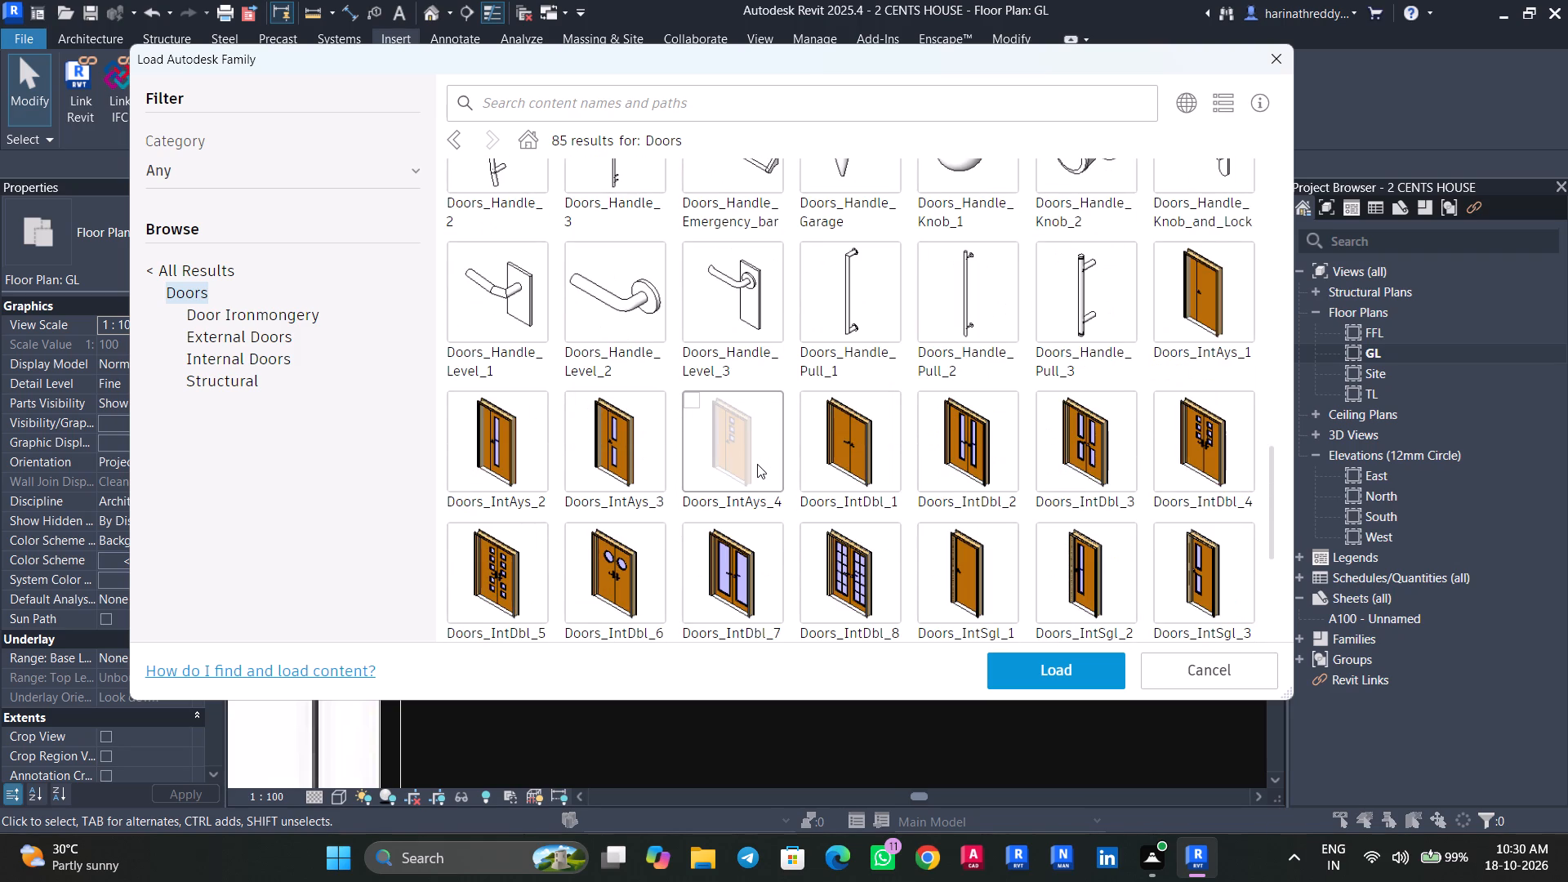
scroll(757, 464, down, 2)
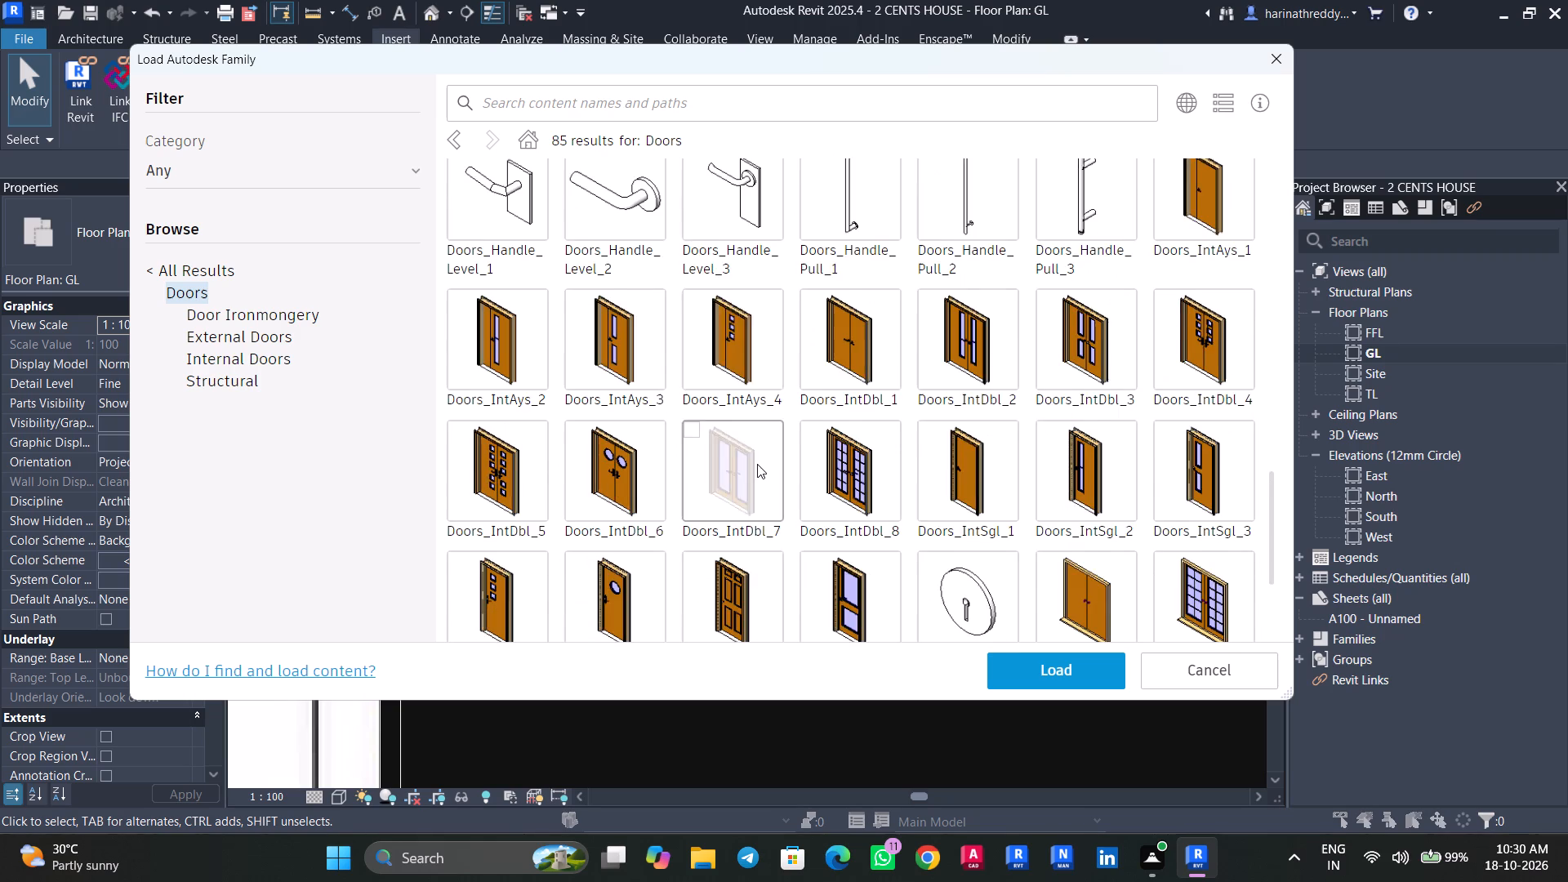
scroll(757, 464, down, 2)
scroll(757, 464, up, 5)
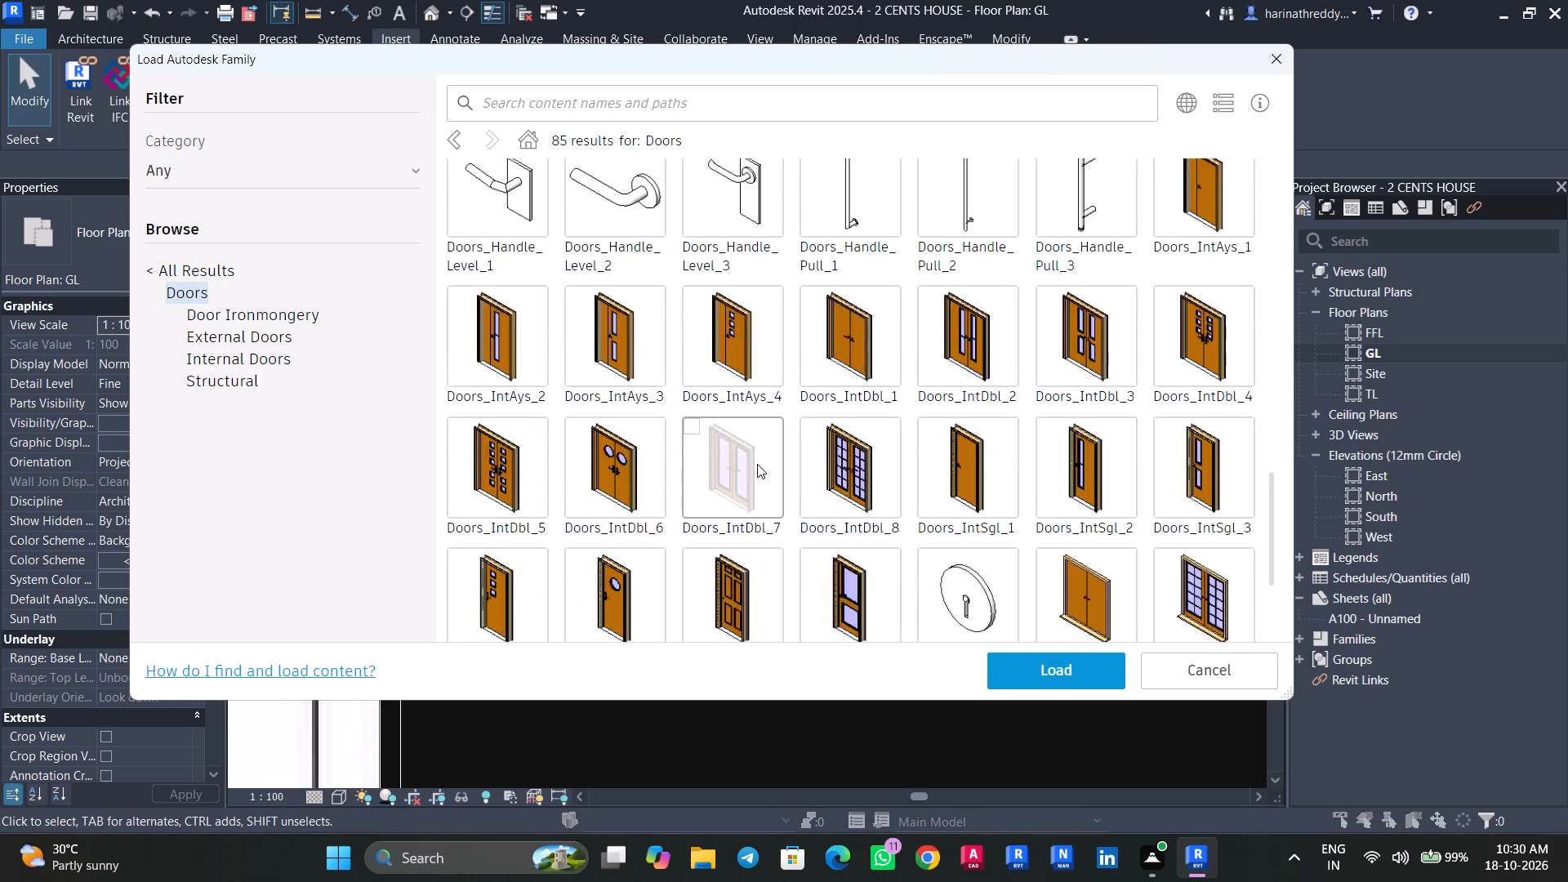
scroll(757, 464, up, 15)
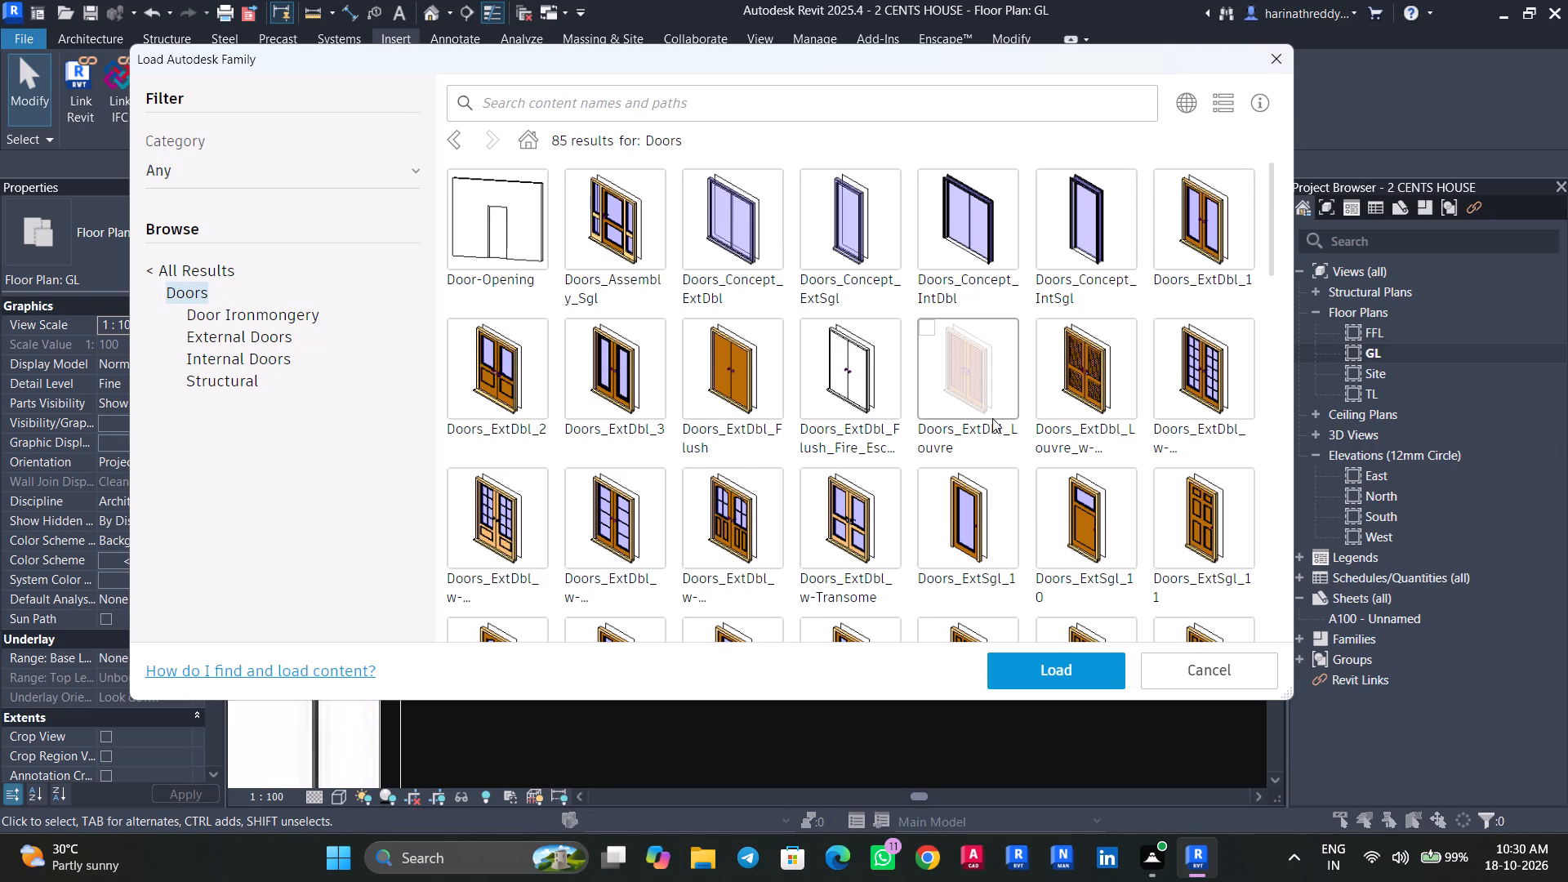
scroll(1049, 423, up, 1)
scroll(1049, 423, down, 1)
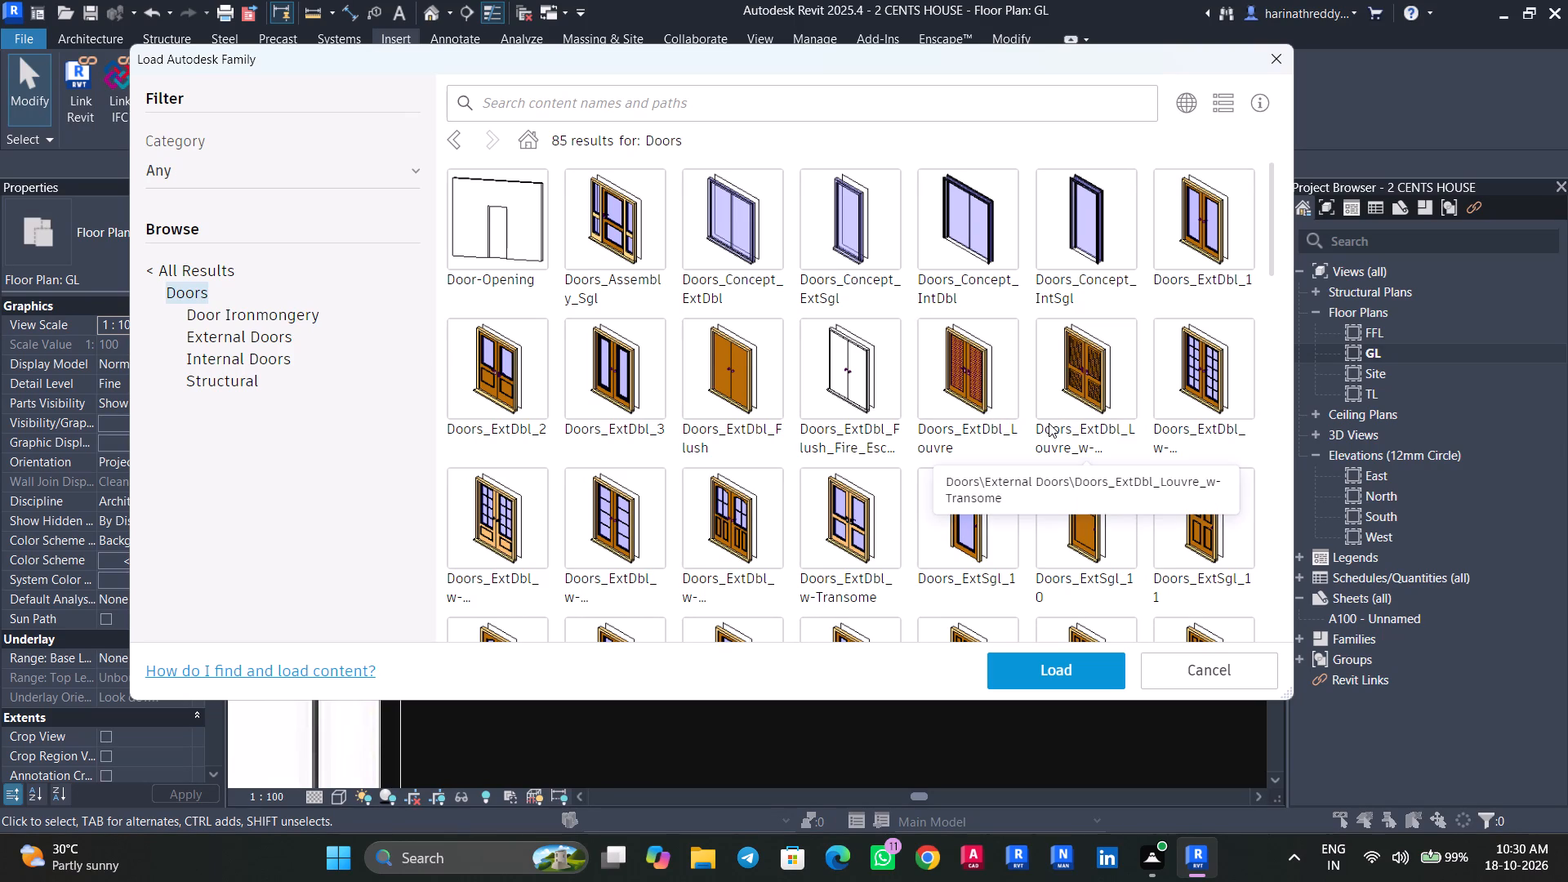
scroll(1049, 423, down, 1)
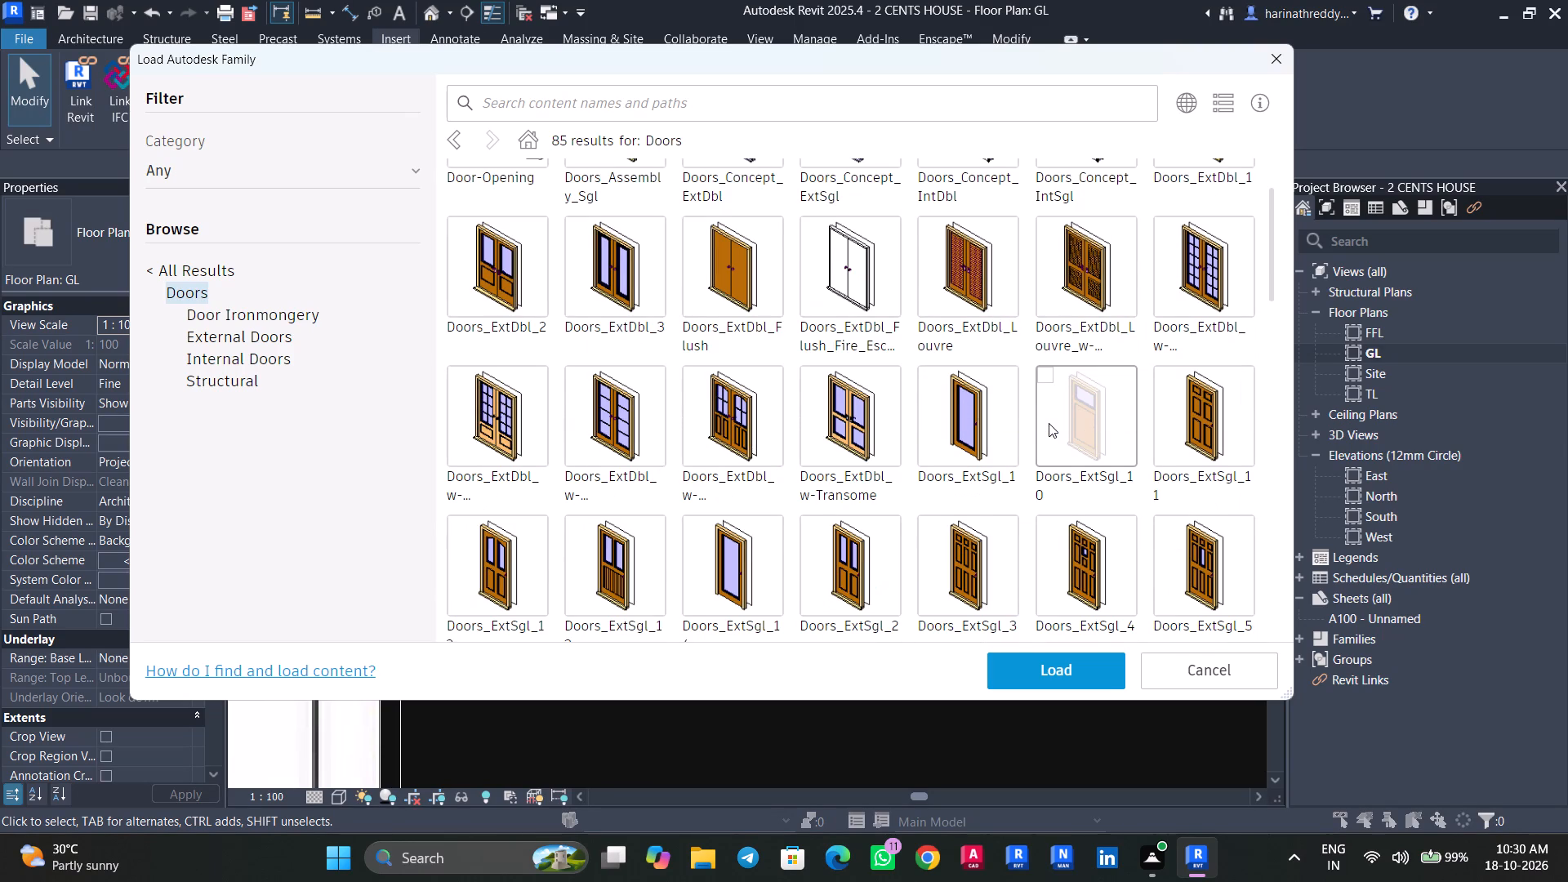
scroll(1049, 423, up, 2)
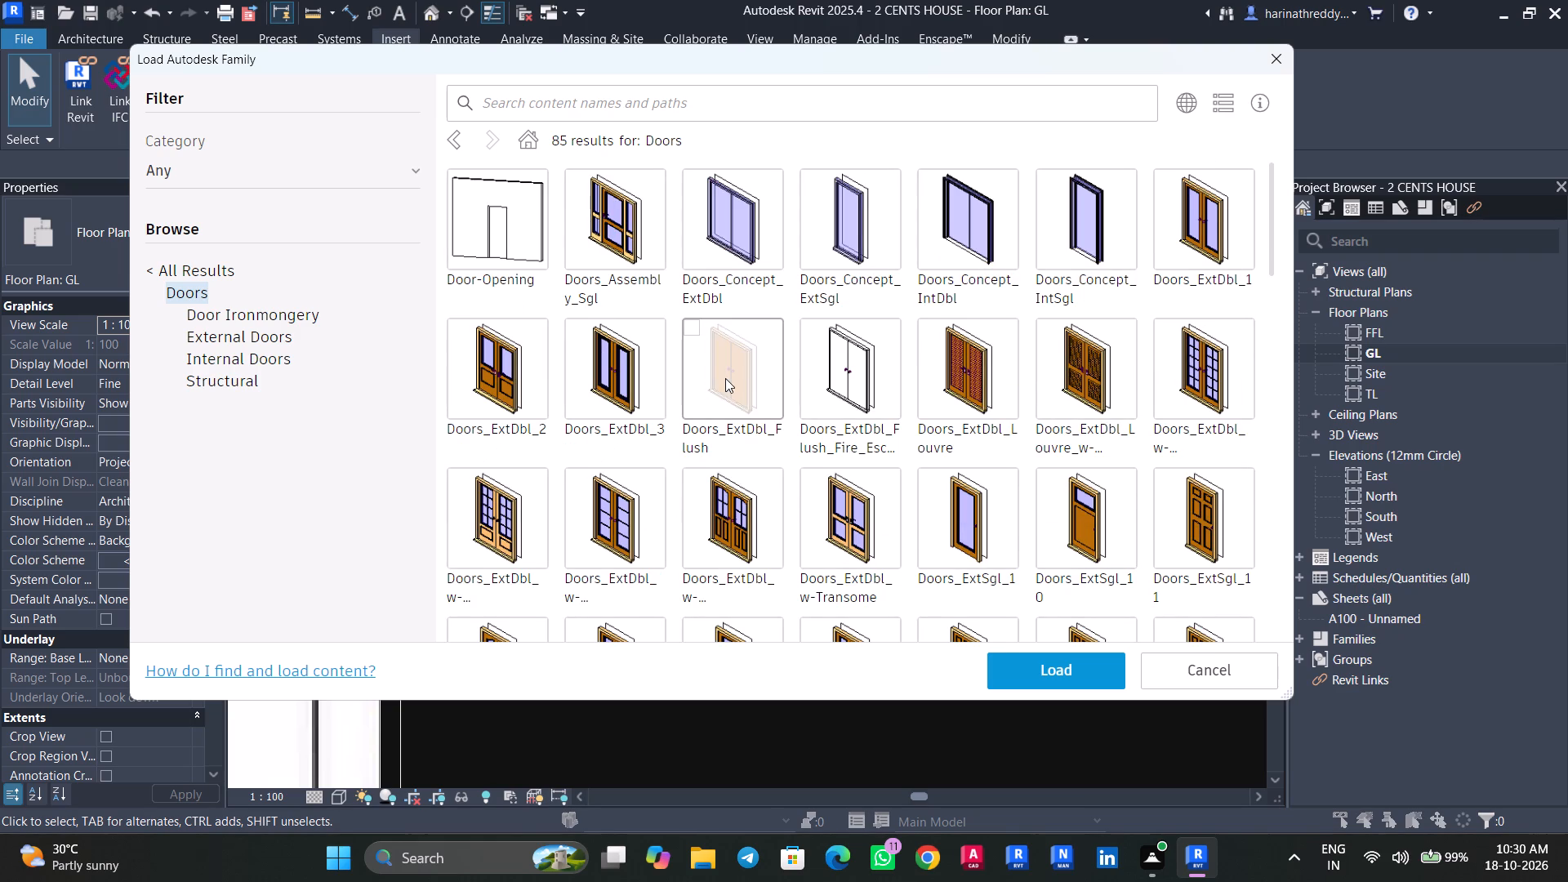
scroll(747, 430, down, 3)
scroll(747, 430, up, 2)
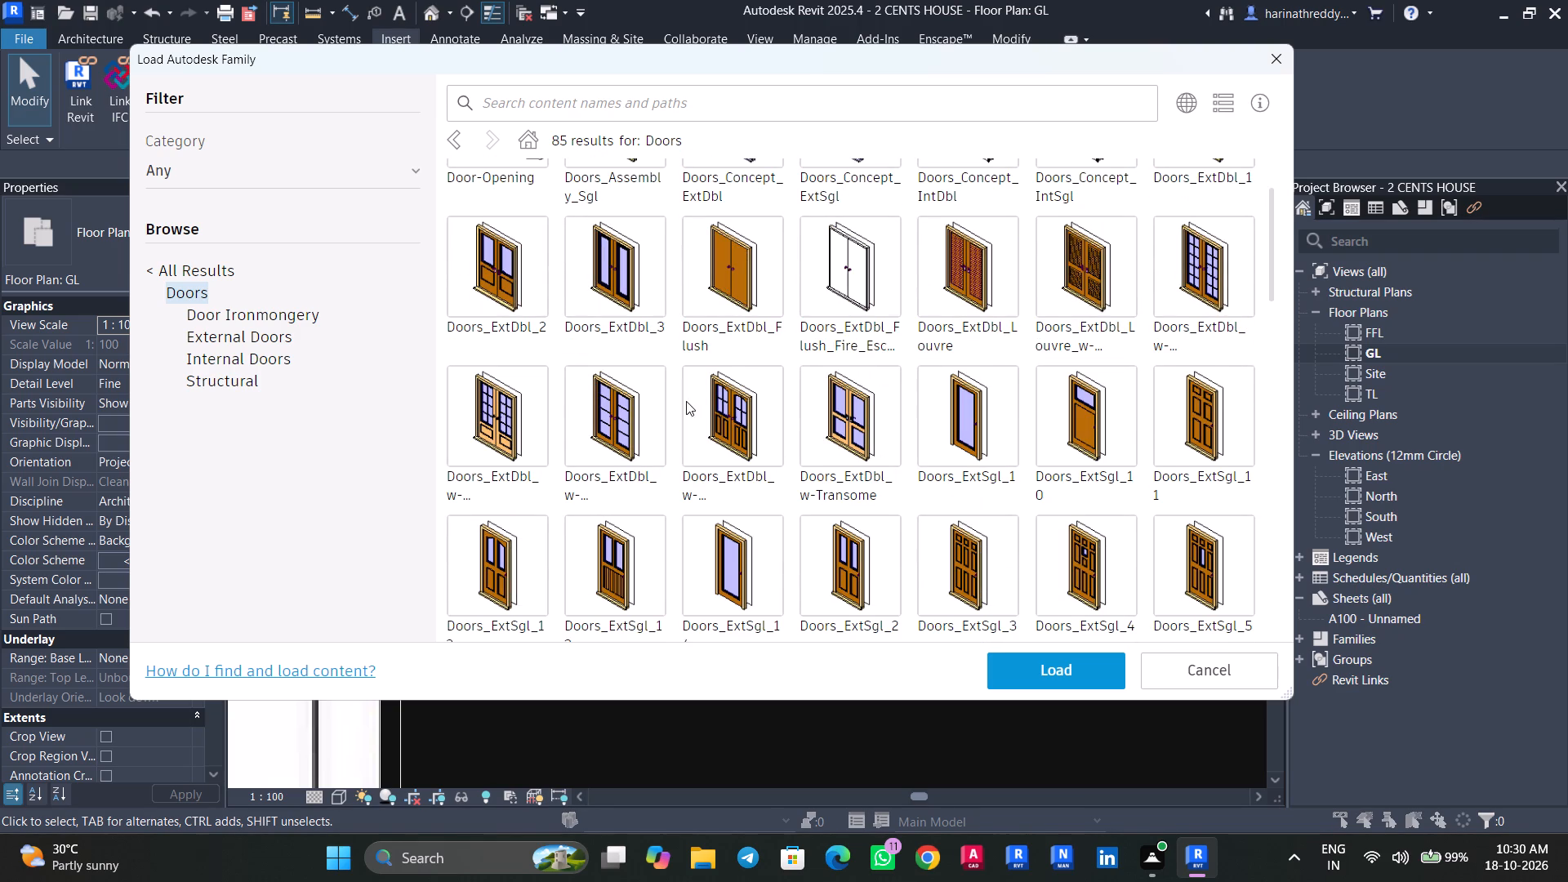
Load the glazed double-door family Doors_ExtDbl_w-Glazing_Bars_2 into the project.
click(708, 400)
click(708, 406)
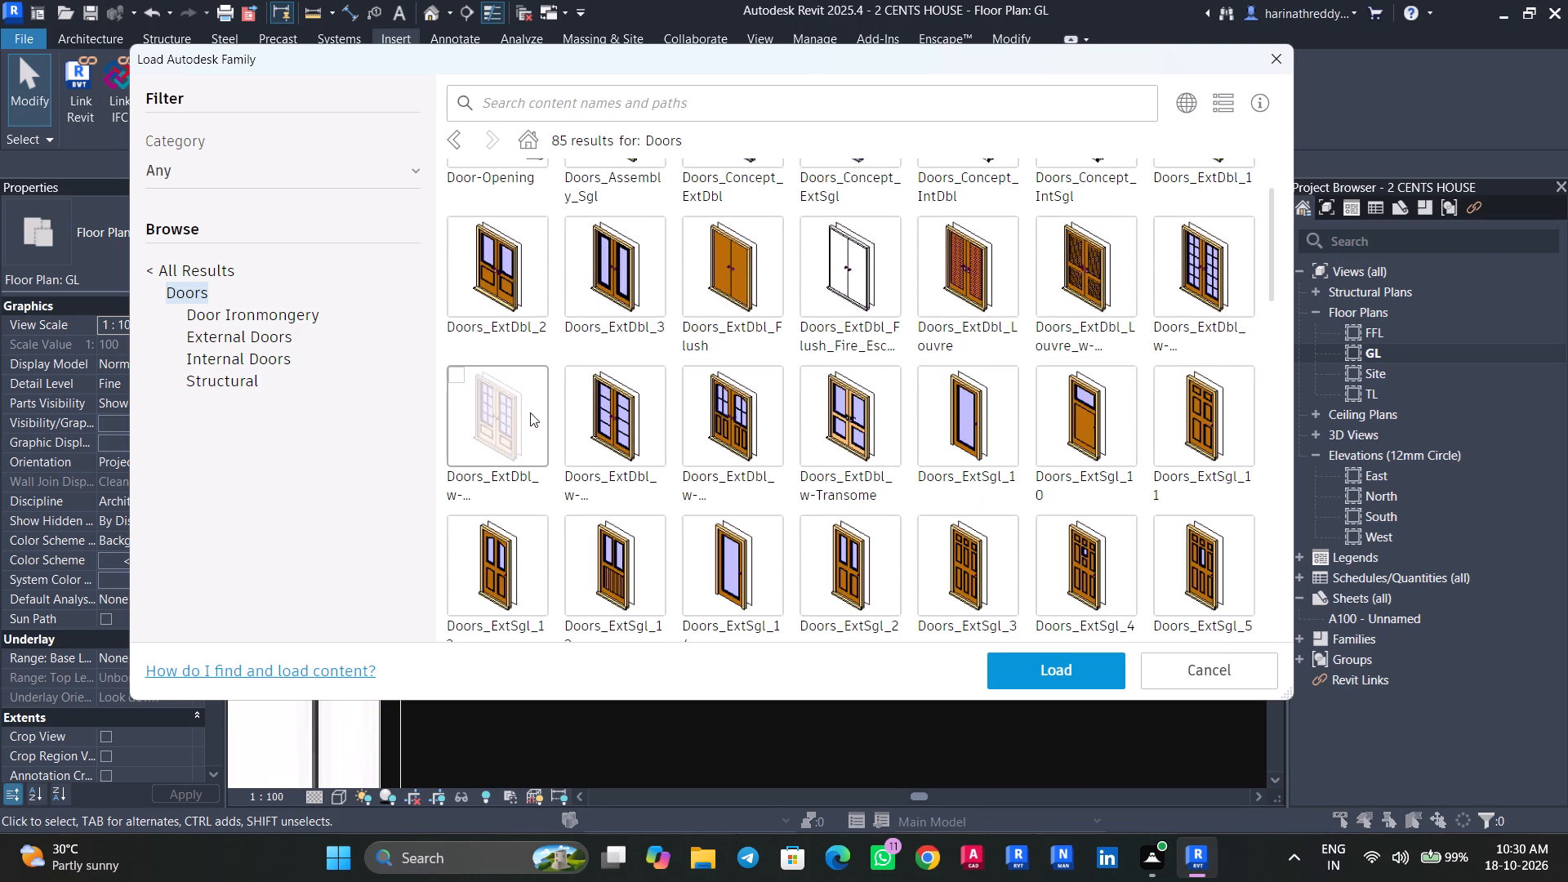
click(492, 417)
click(1043, 683)
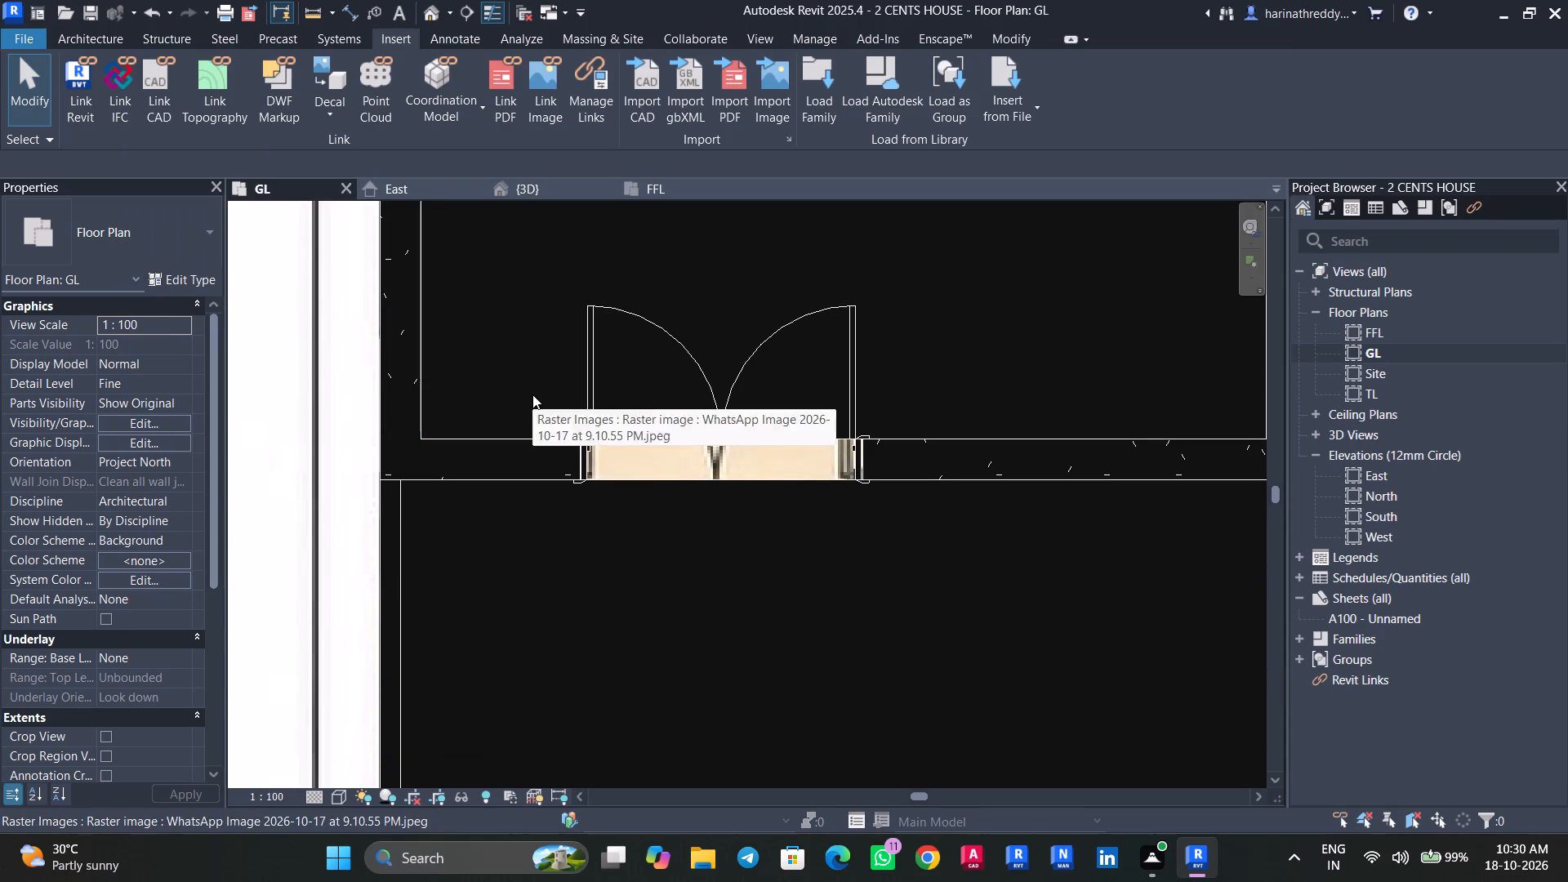
Start the Door command and duplicate the Doors_ExtDbl_w-Glazing_Bars_2 type 1810x2110mm as 1.6M DOOR.
text(DR)
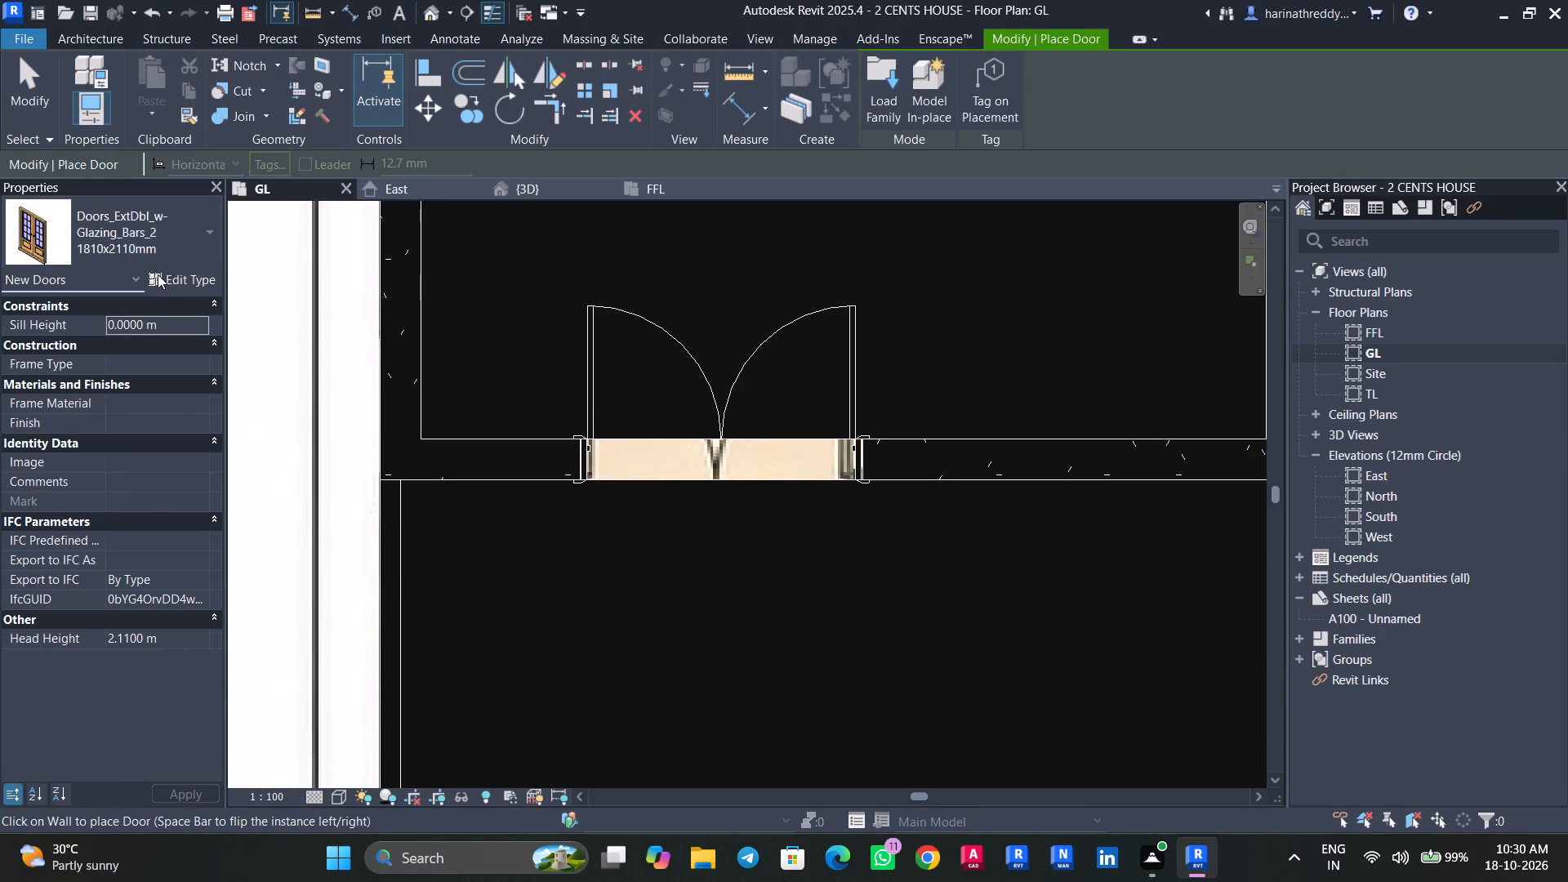
click(161, 277)
click(1417, 193)
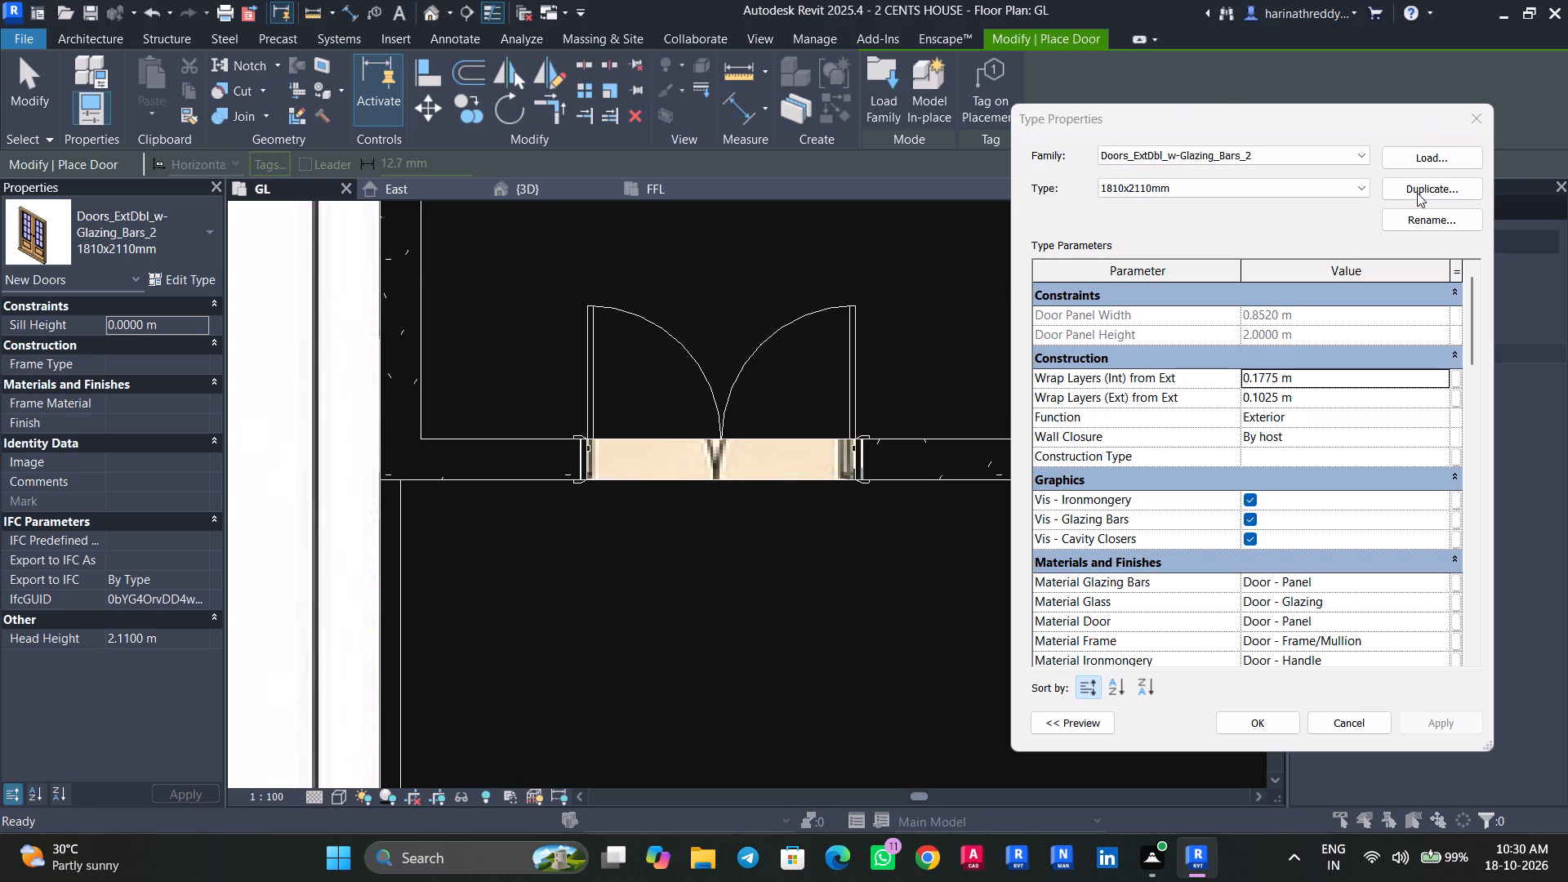
text(1.6)
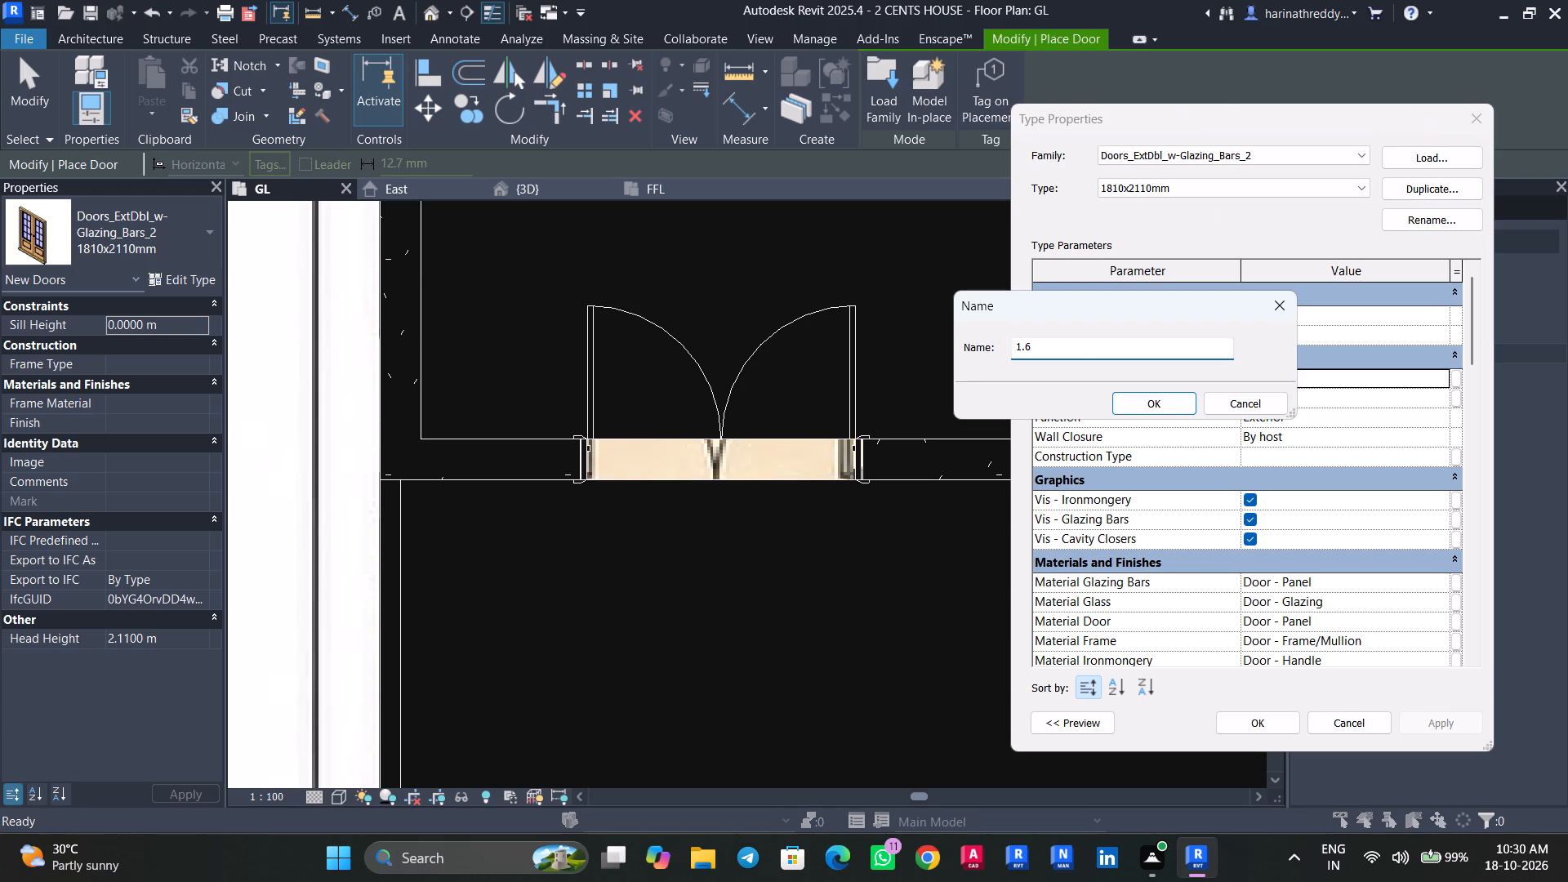
text(M)
key(space)
key(space)
text(DOOR)
click(1119, 399)
Set the Rough Width of the glazed 1.6M DOOR type to 1.6 m and exit without placing a door.
scroll(1205, 506, down, 7)
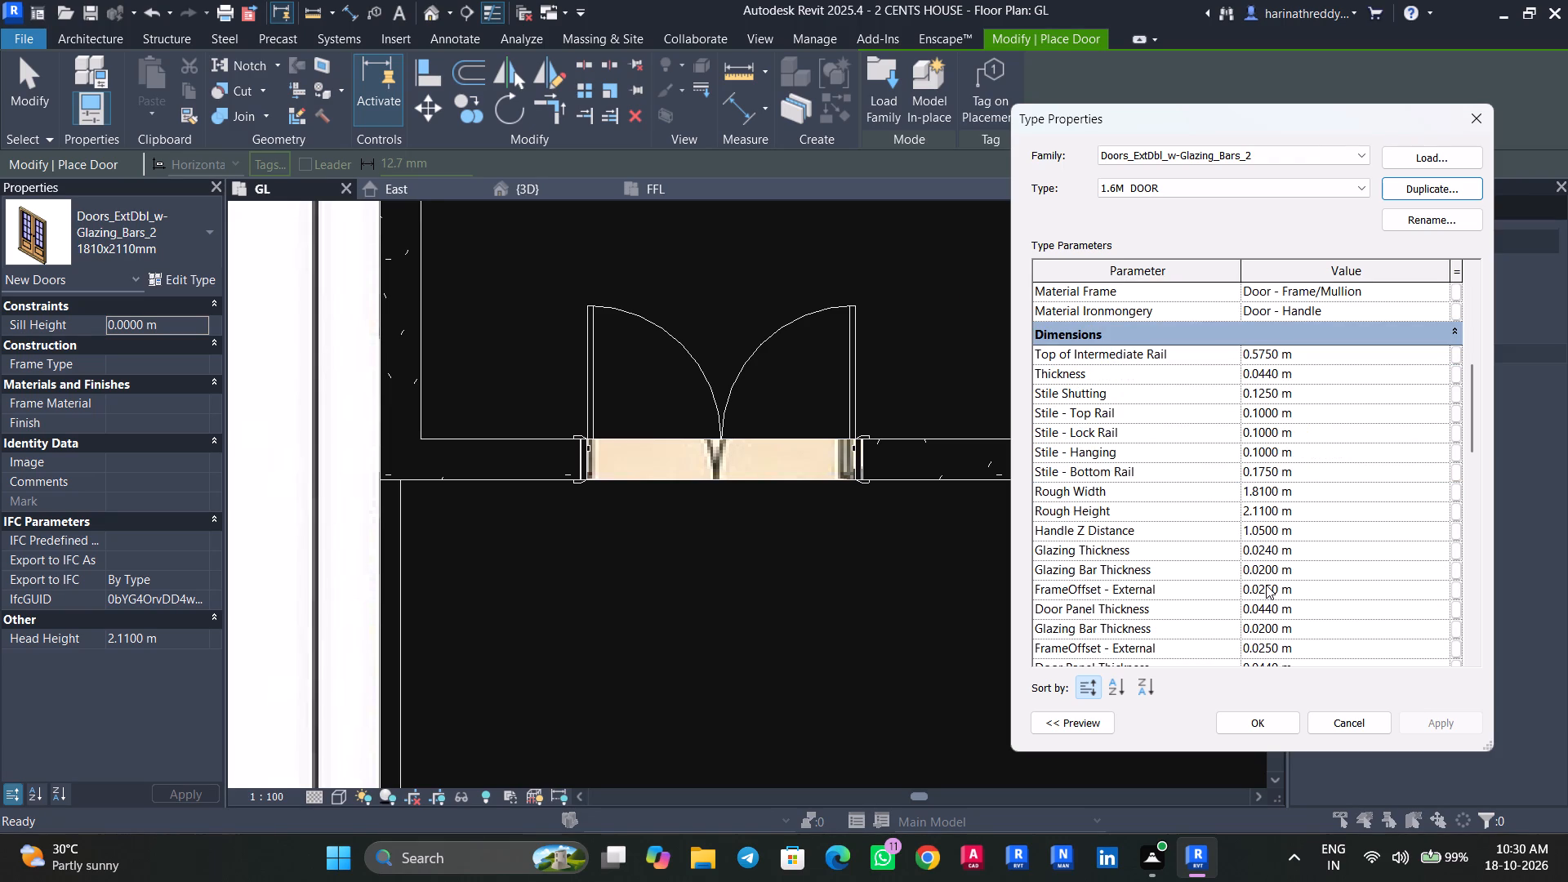
scroll(1266, 585, down, 3)
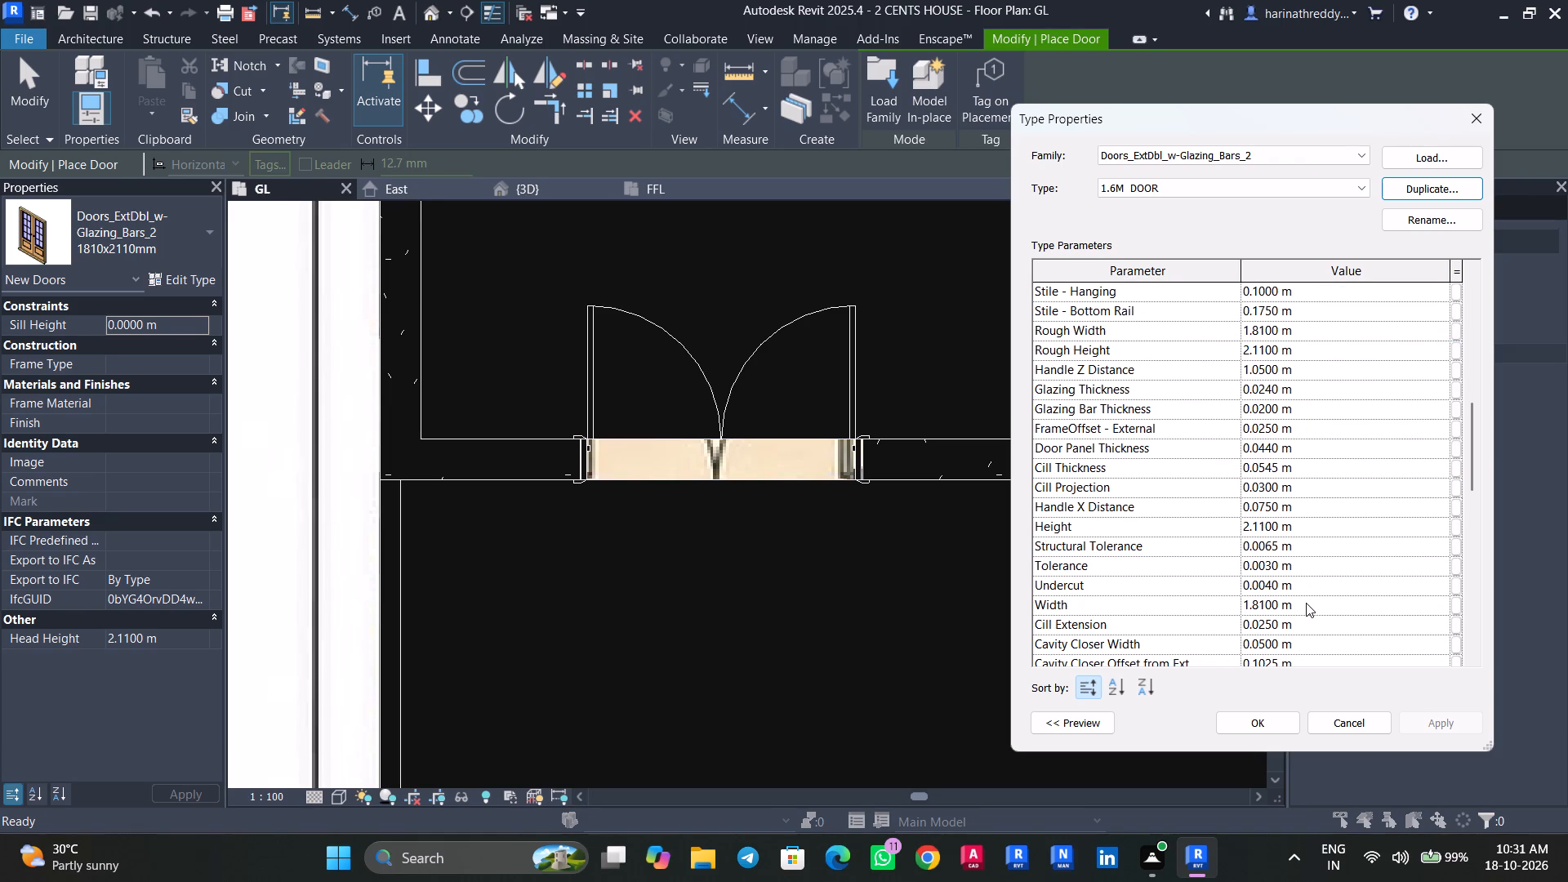
scroll(1325, 554, up, 3)
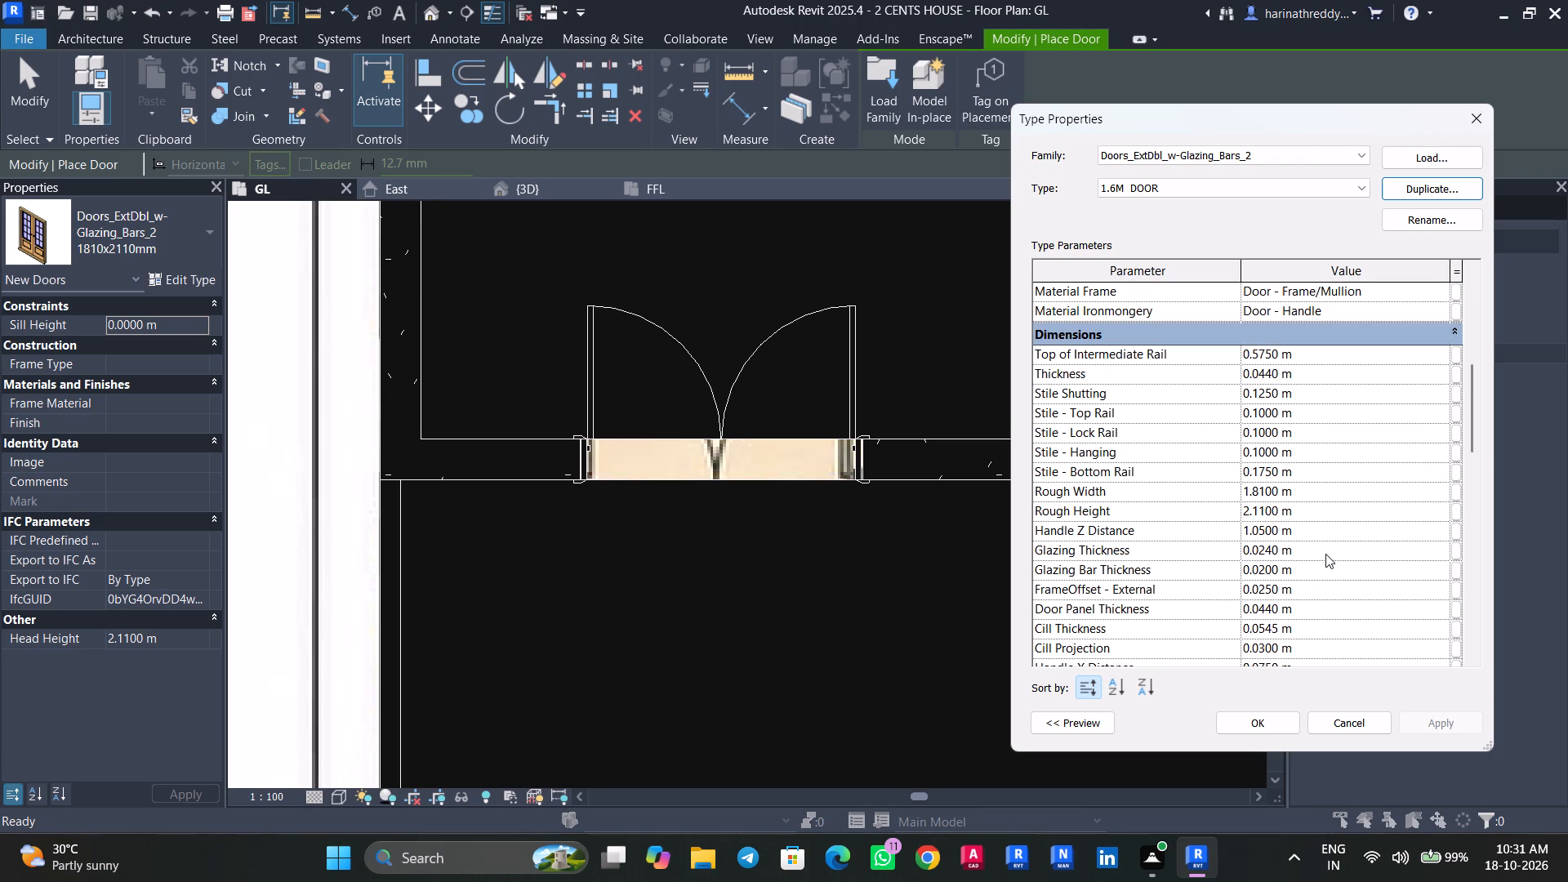
click(1316, 483)
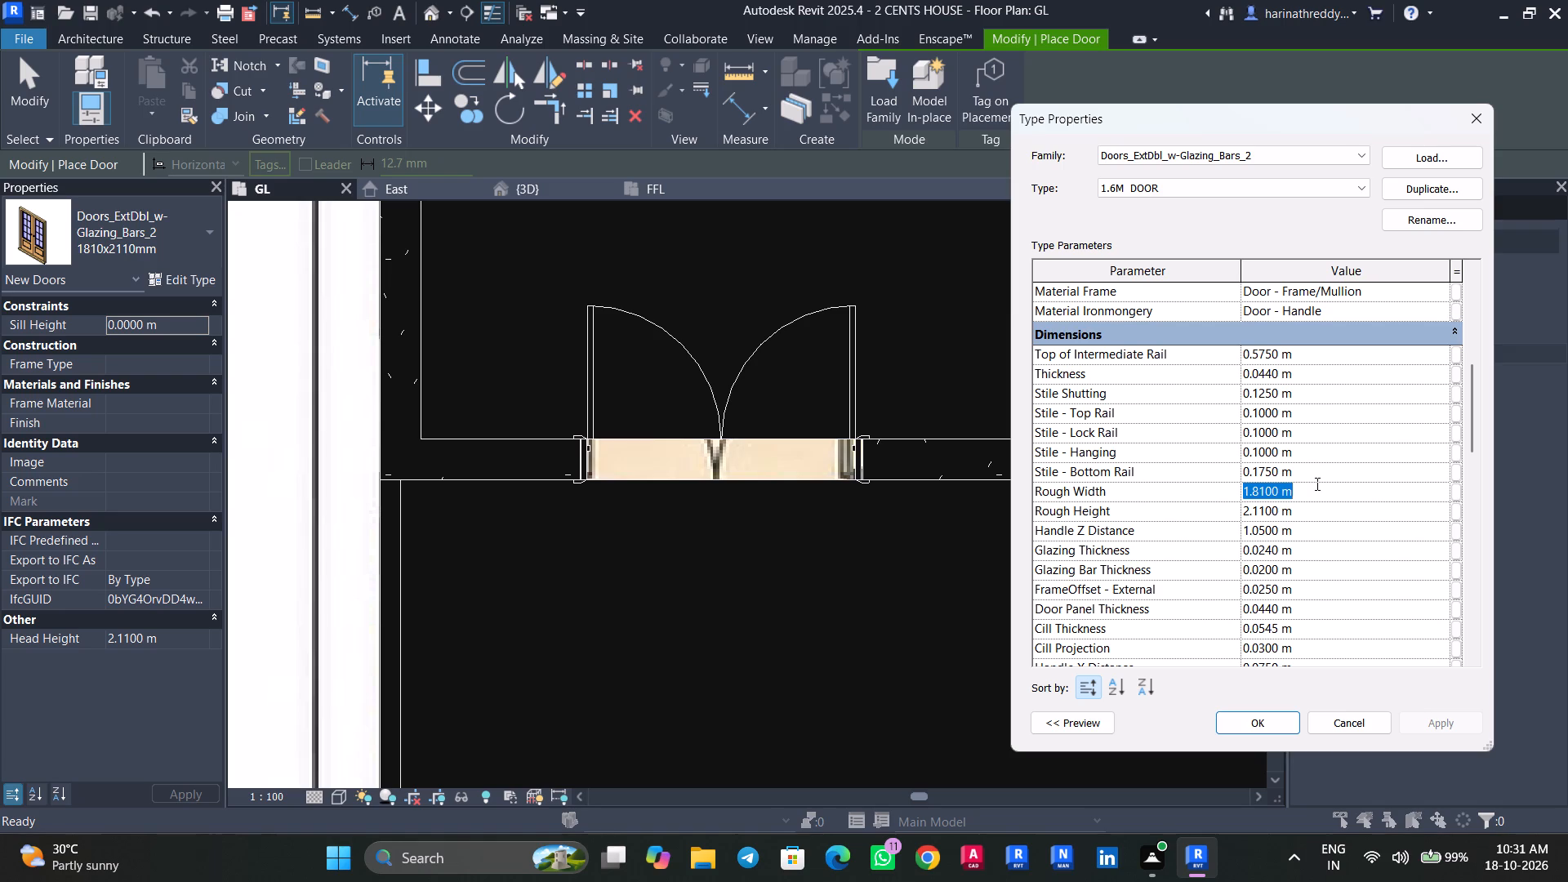
text(1.)
key(6)
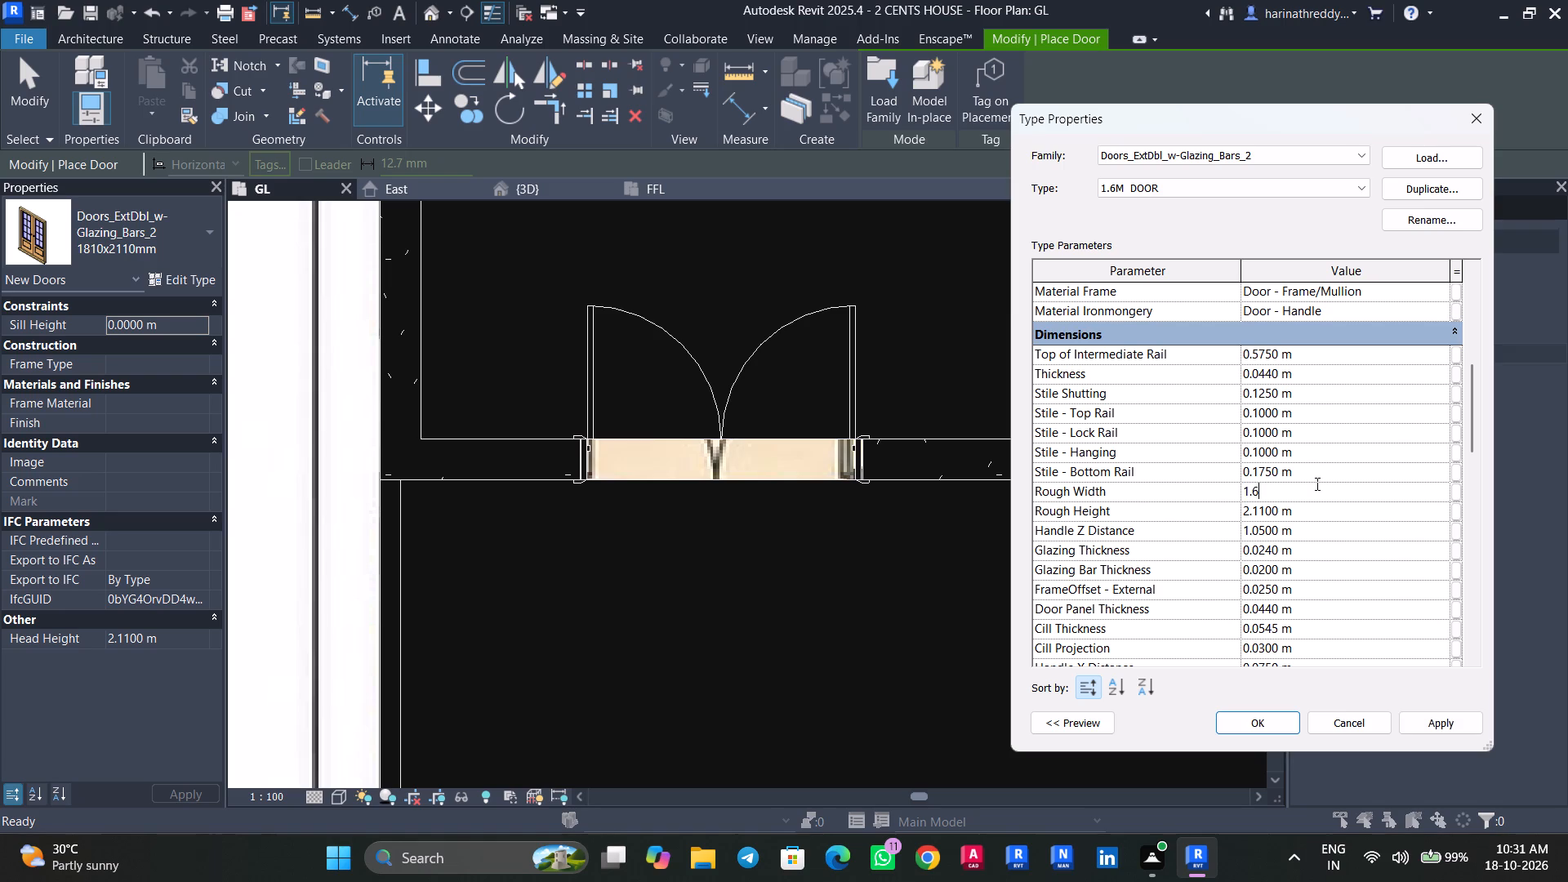
key(Return)
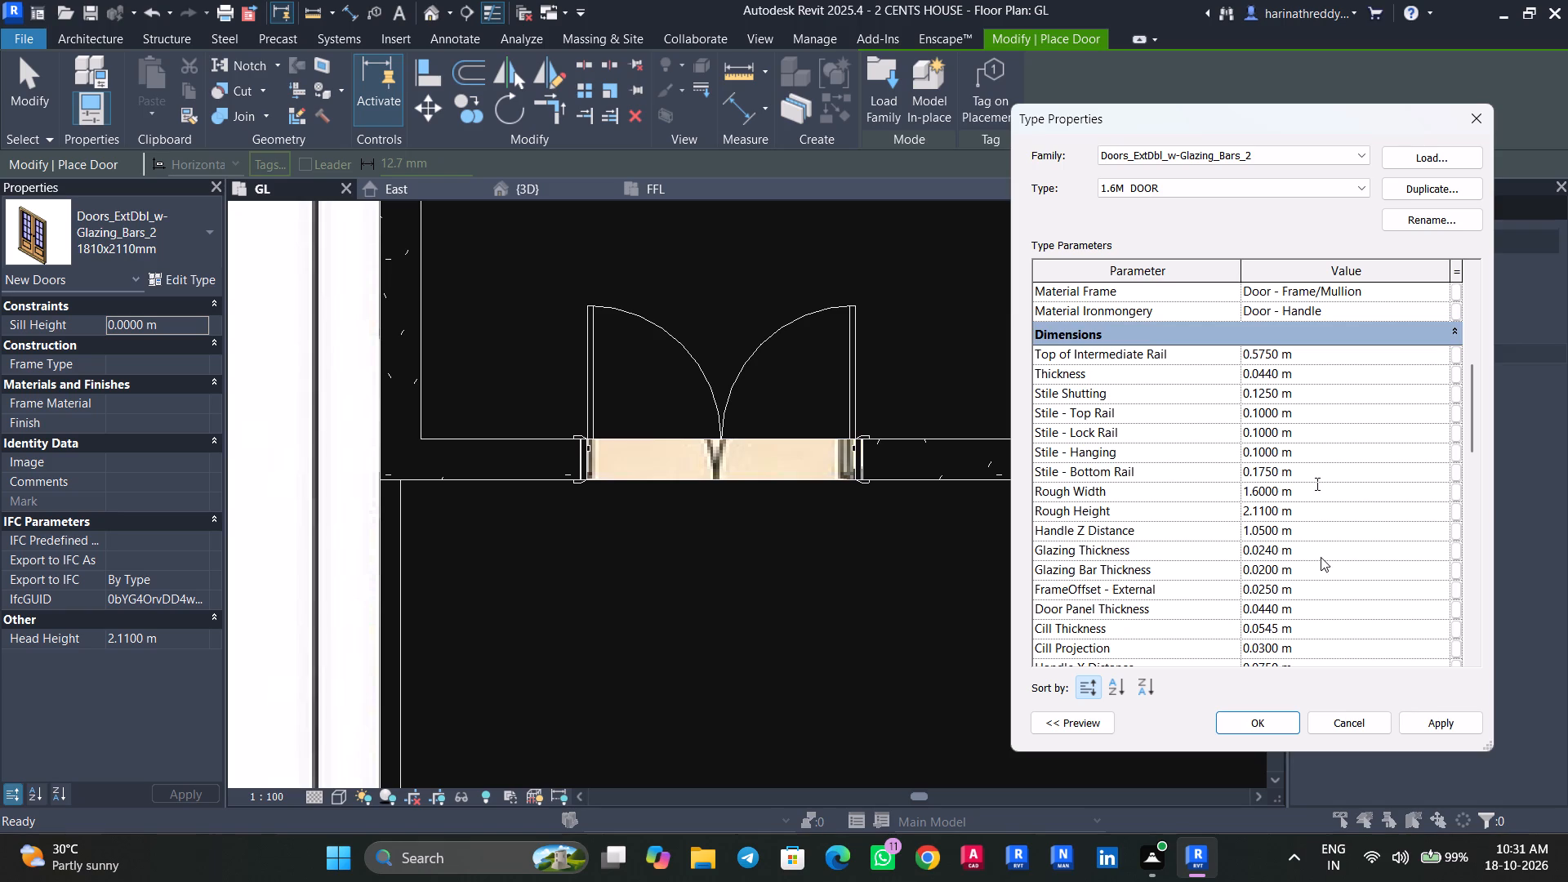
scroll(1321, 559, down, 5)
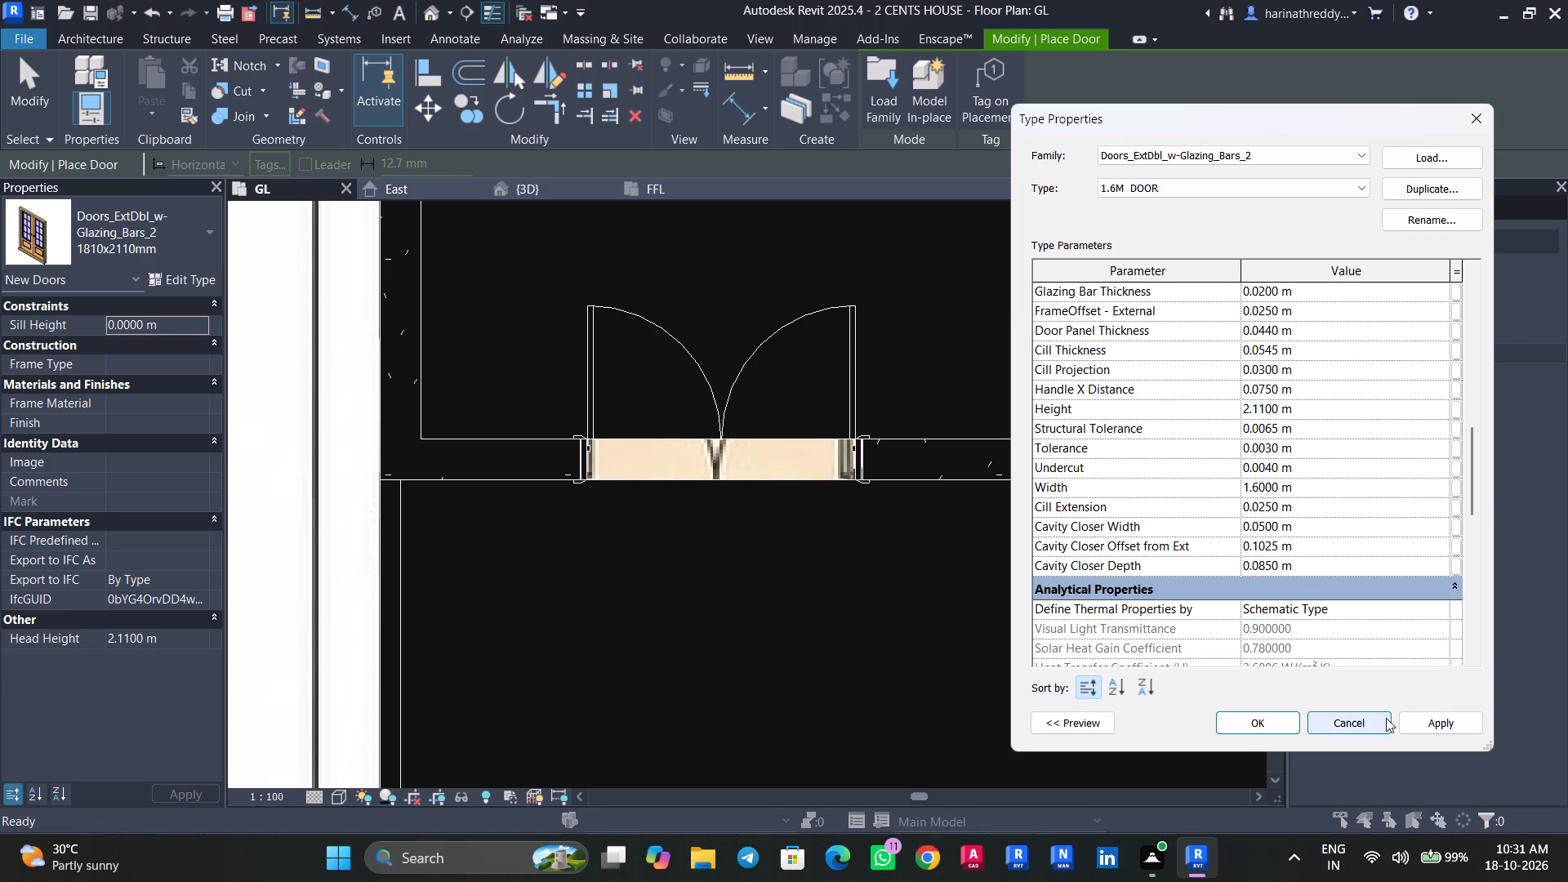
click(1434, 711)
click(1285, 727)
key(Escape)
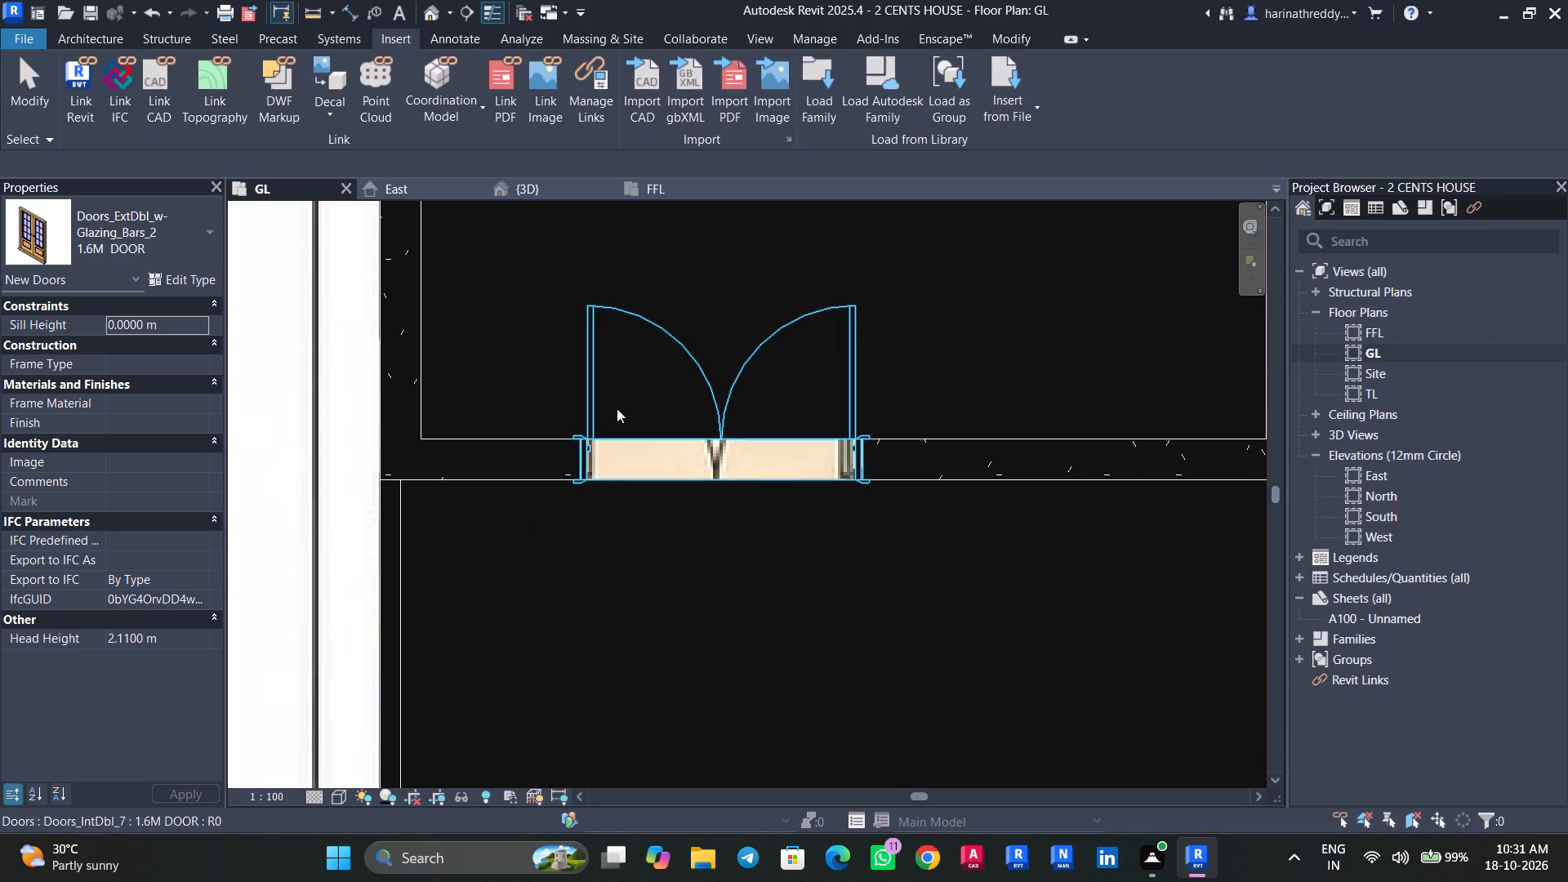
key(Escape)
Delete the Doors_IntDbl_7 1.6M DOOR from the wall between the living room and the parking.
click(693, 372)
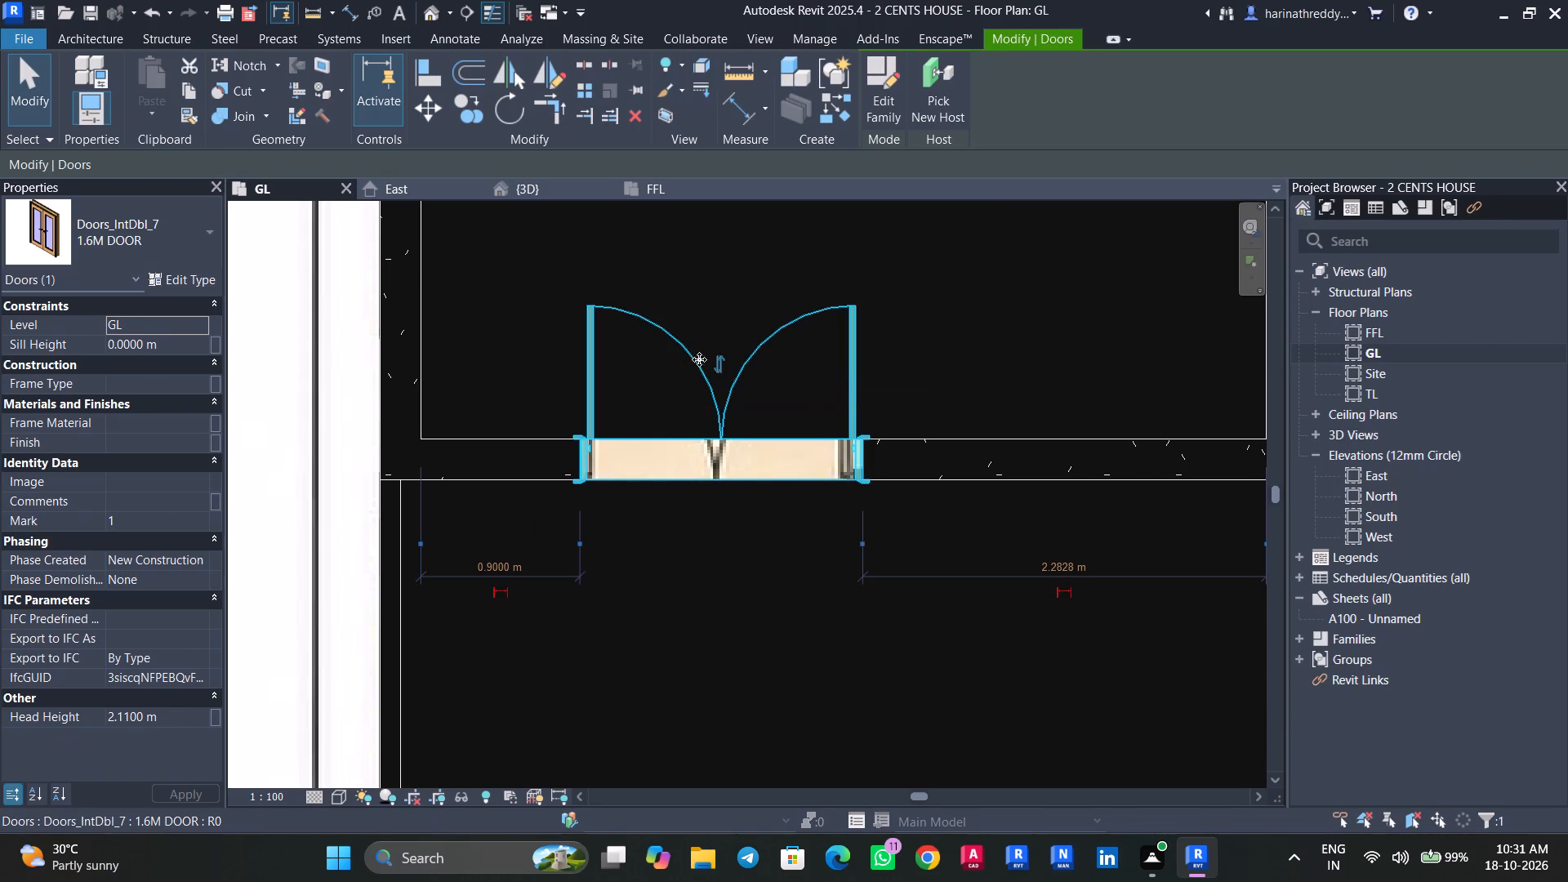
key(Delete)
Set the plan image's draw layer to Foreground.
click(713, 365)
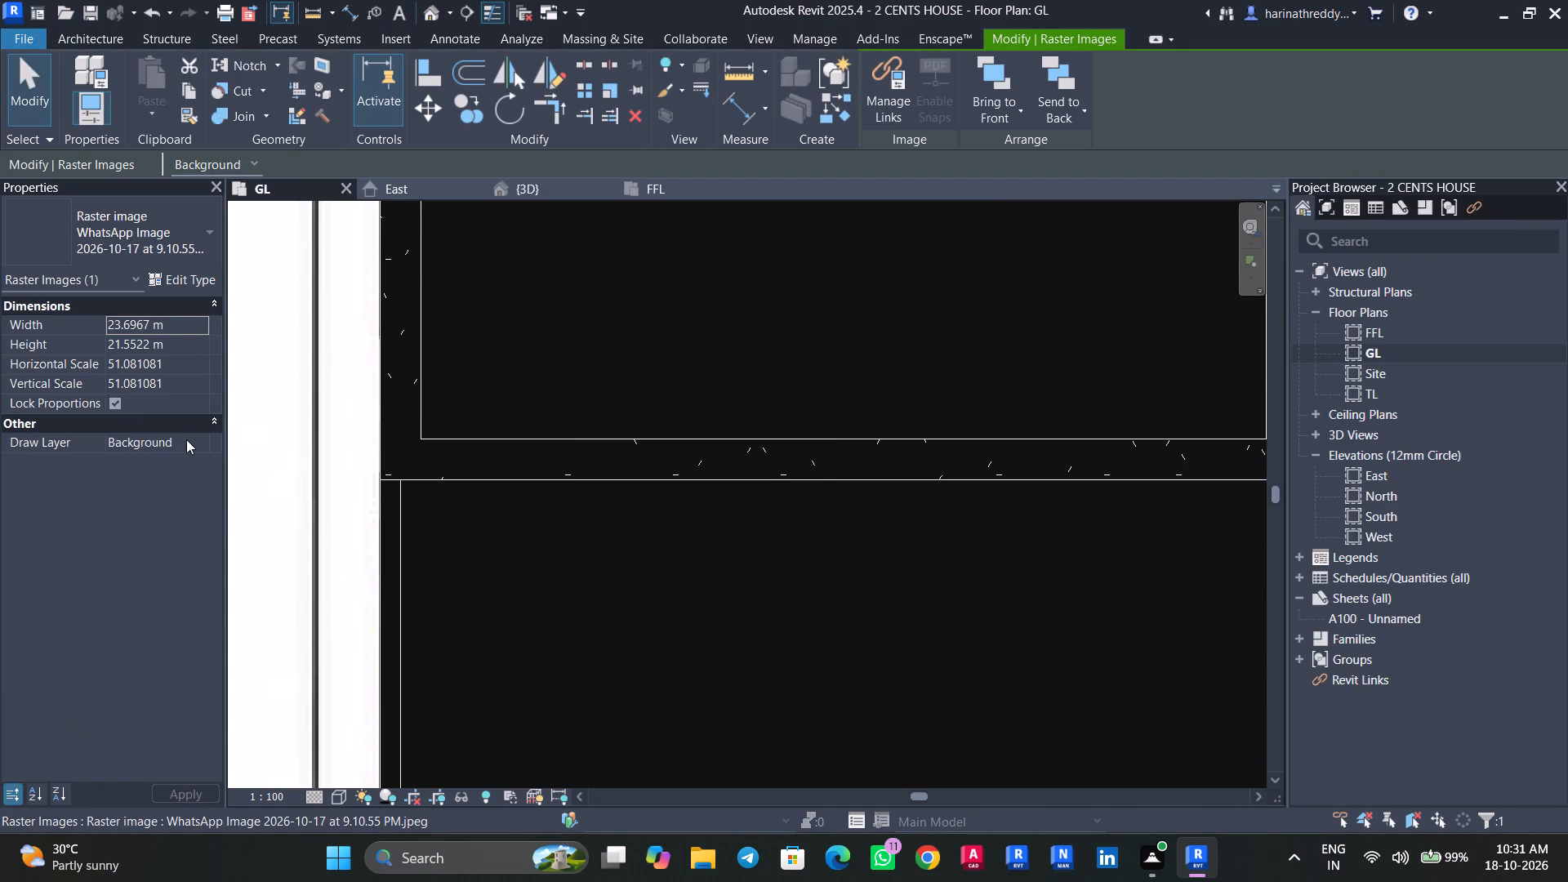
click(187, 439)
click(189, 443)
click(198, 443)
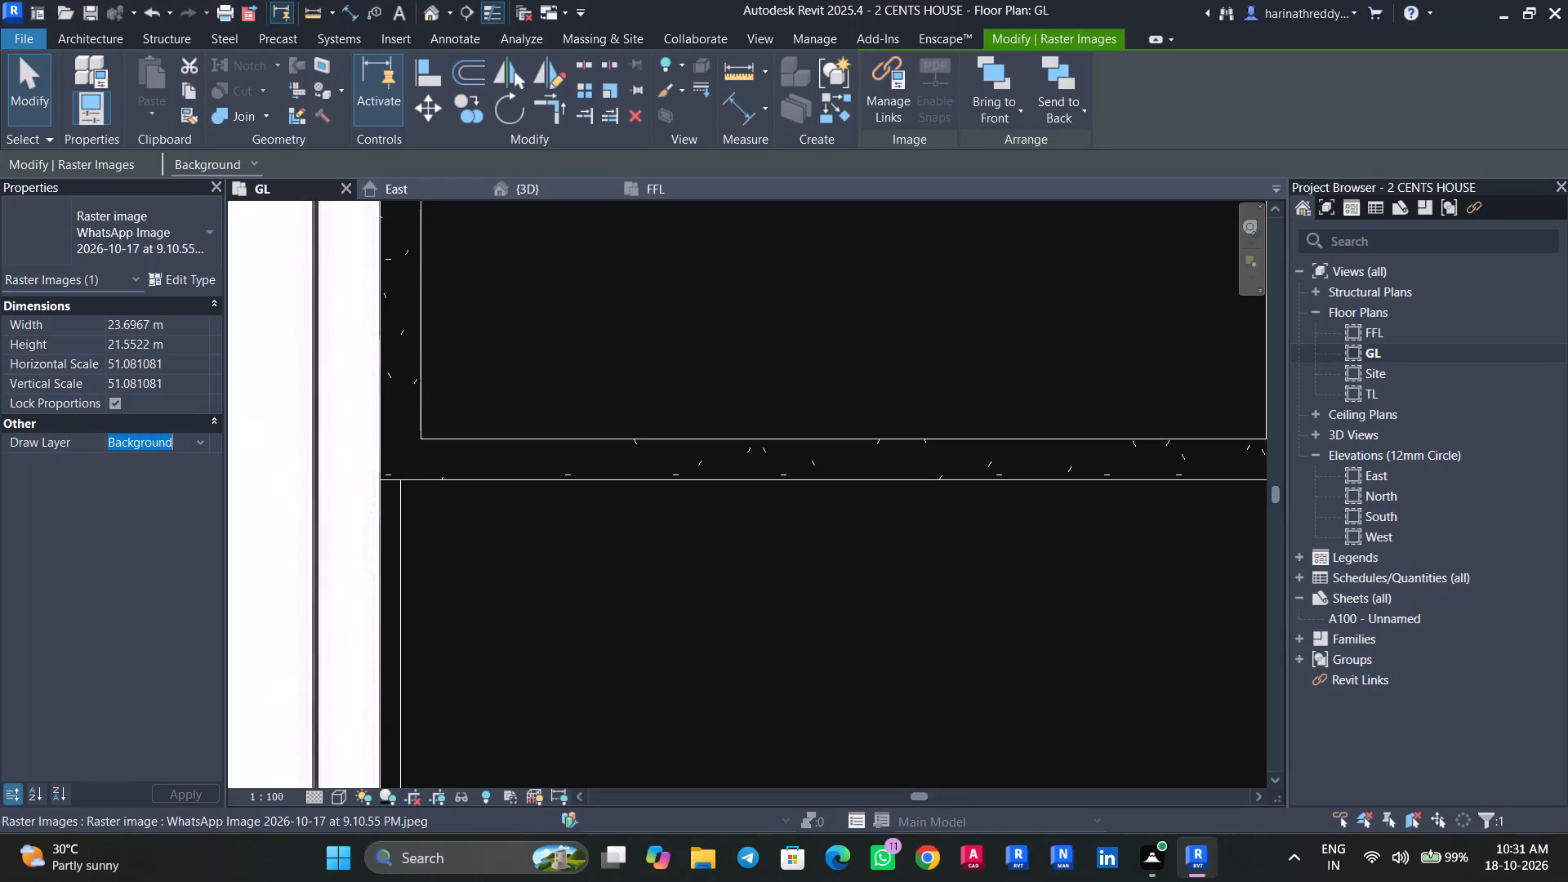
click(161, 478)
key(Escape)
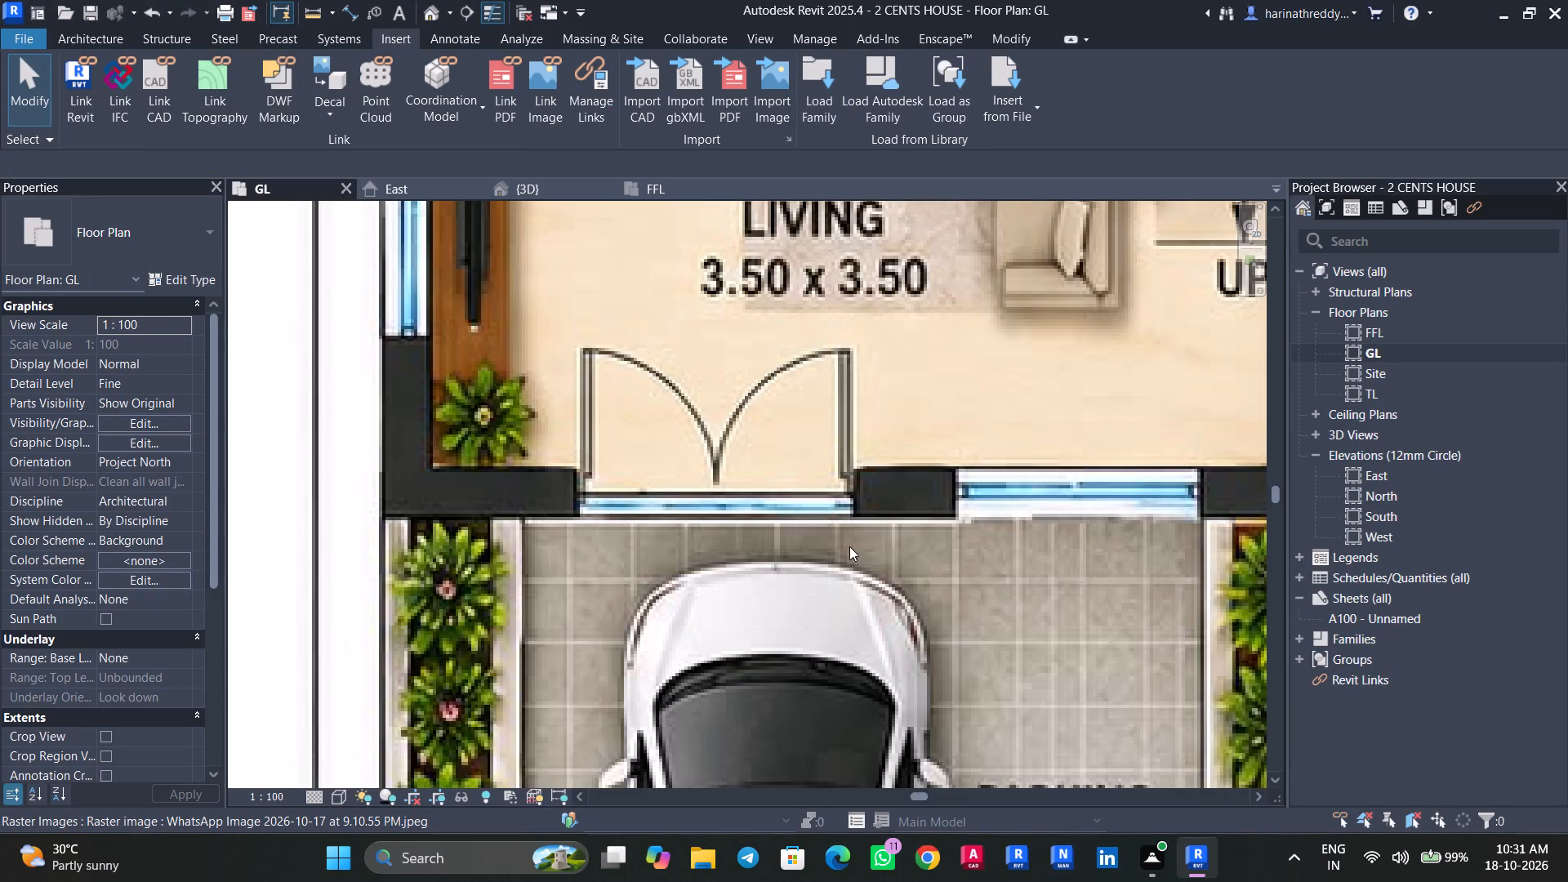
Place a Doors_ExtDbl_w-Glazing_Bars_2 1.6M DOOR at the living room's parking entrance, about 0.8 m from the west wall.
key(d)
key(r)
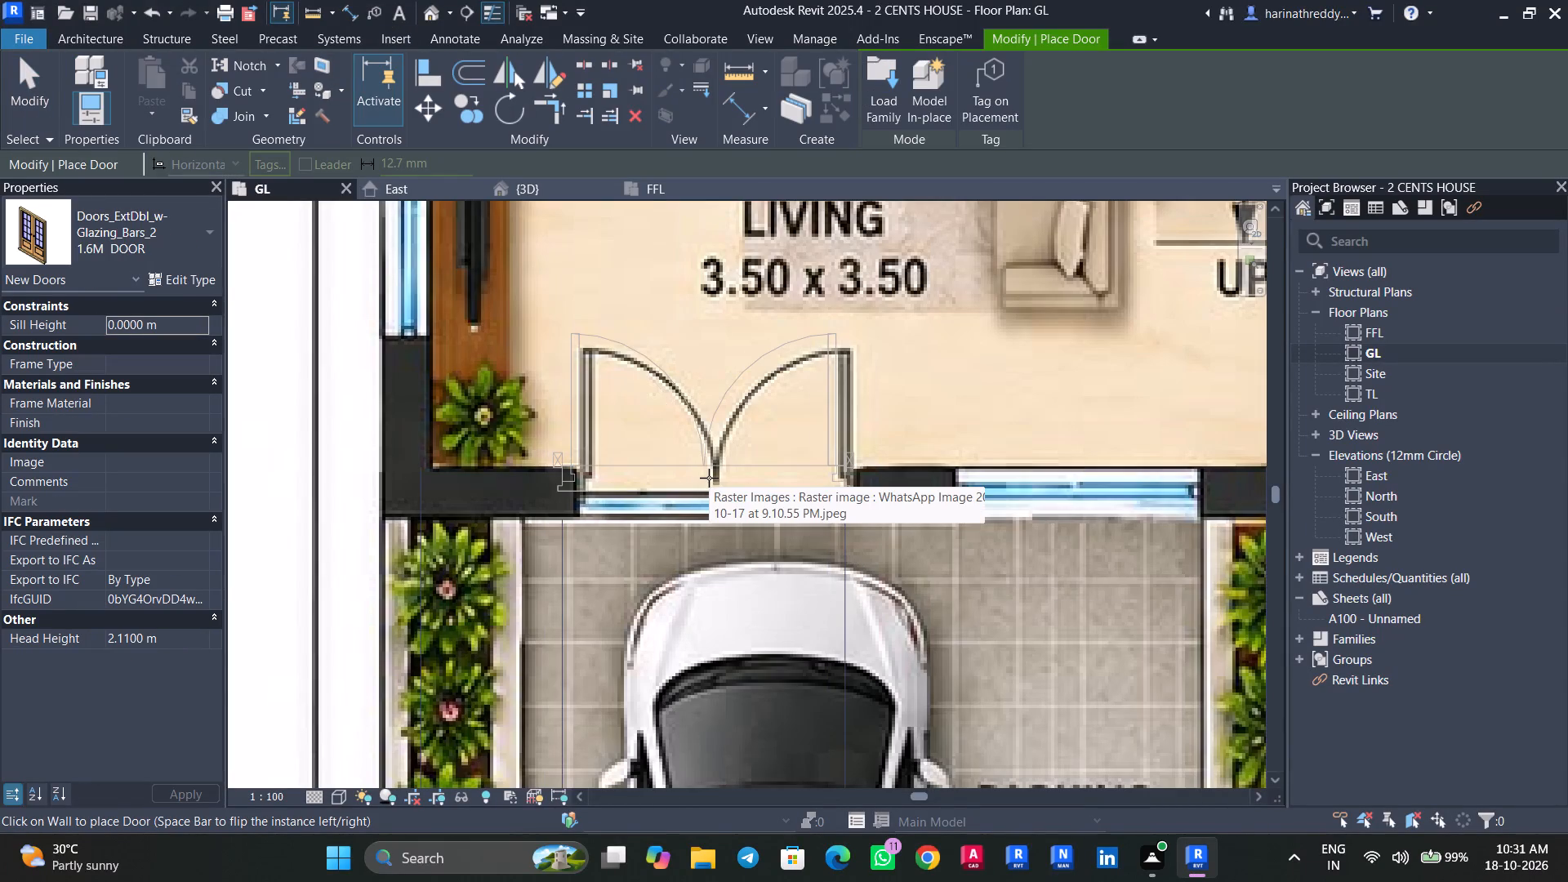
click(709, 478)
key(Escape)
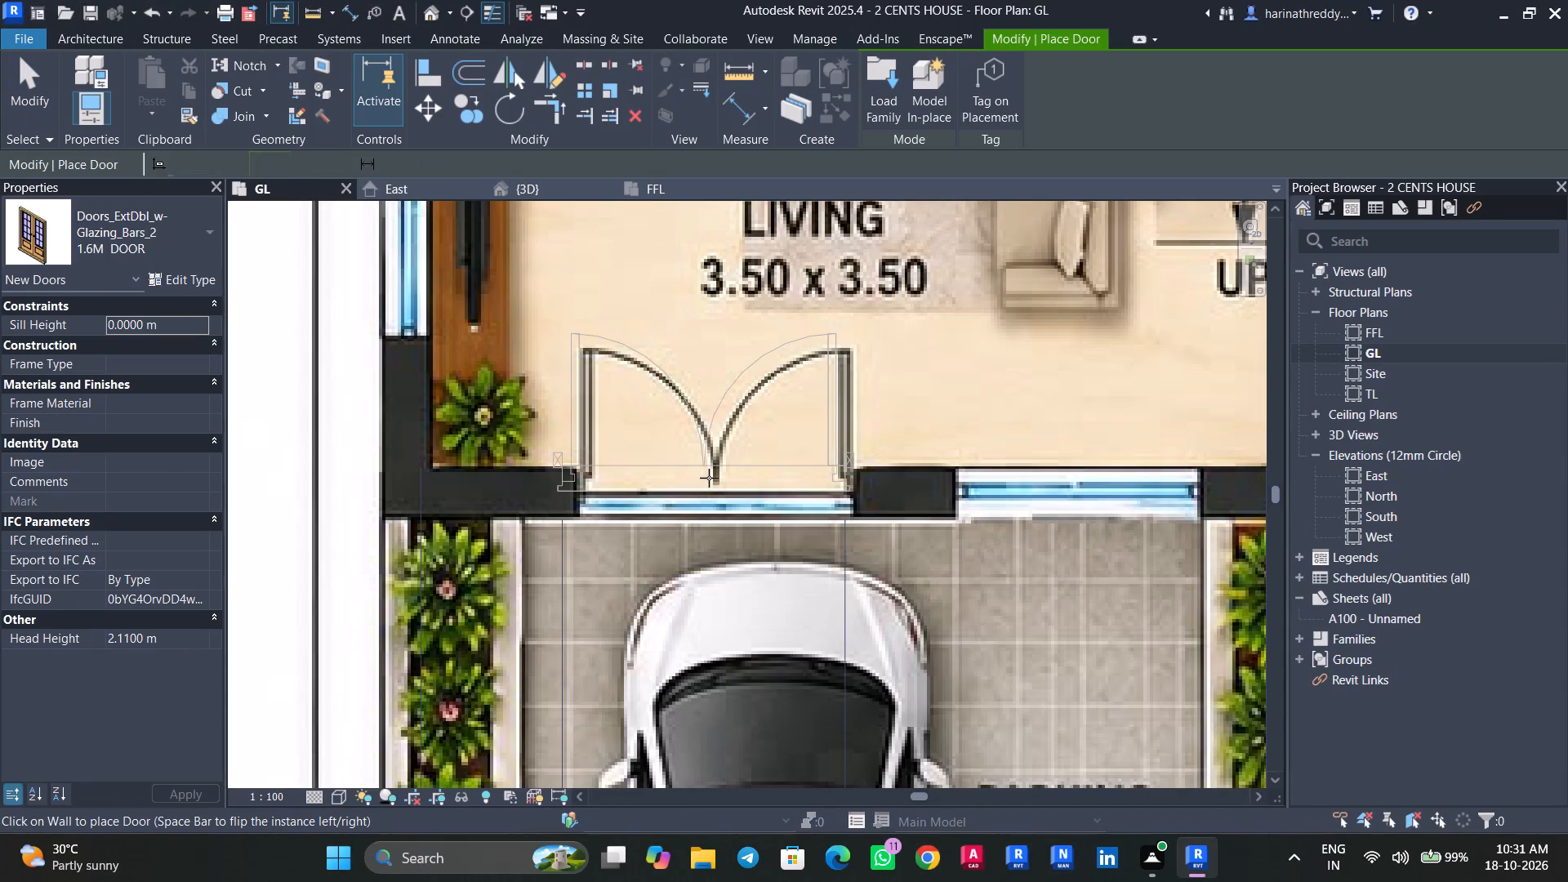
key(Escape)
key(Escape)
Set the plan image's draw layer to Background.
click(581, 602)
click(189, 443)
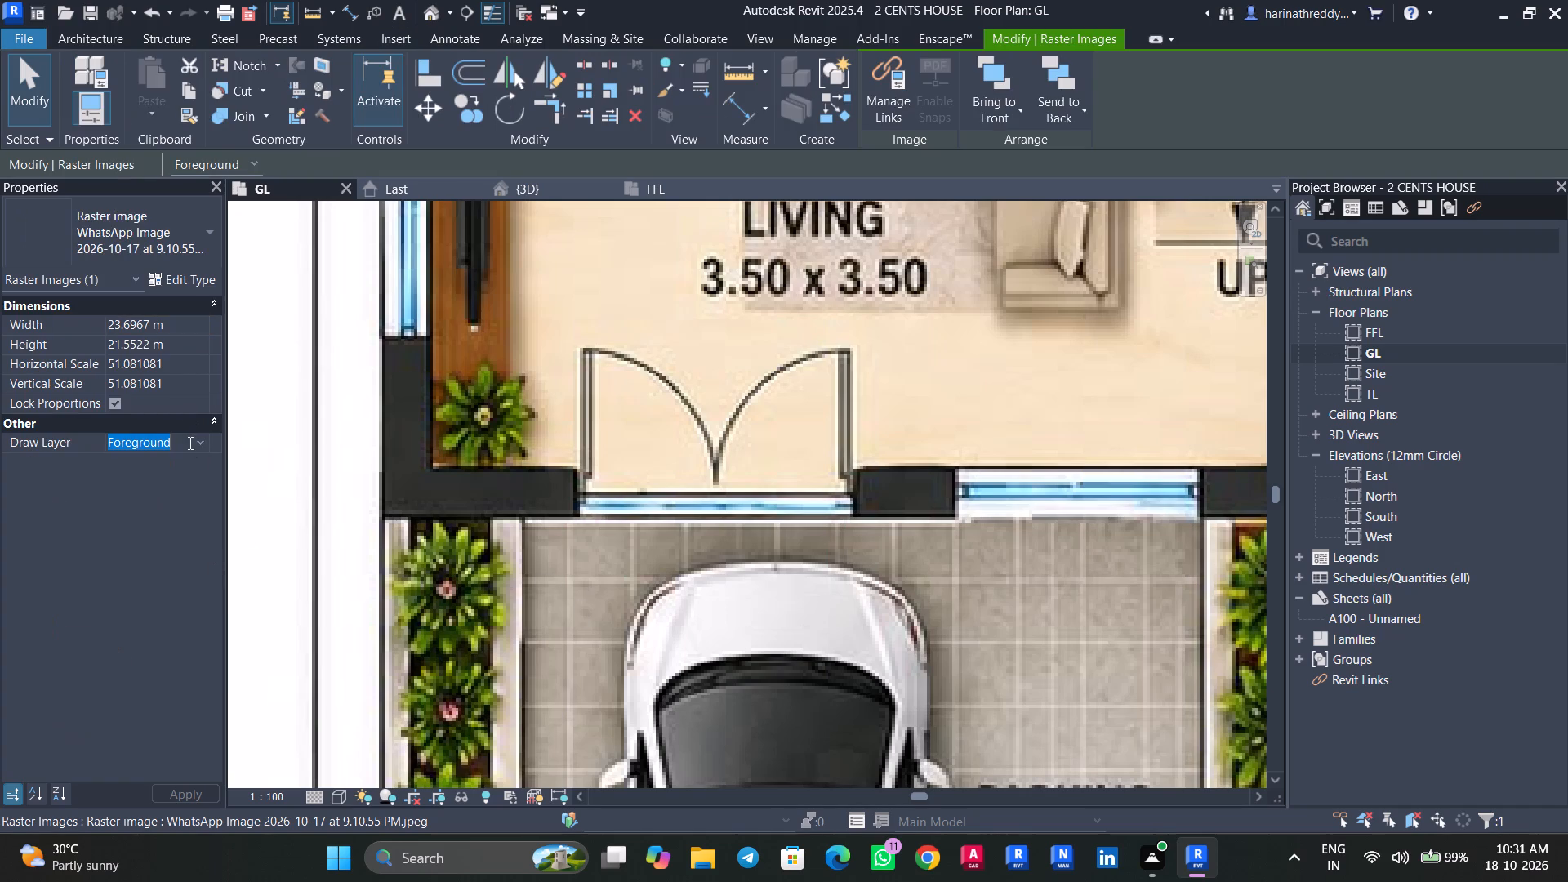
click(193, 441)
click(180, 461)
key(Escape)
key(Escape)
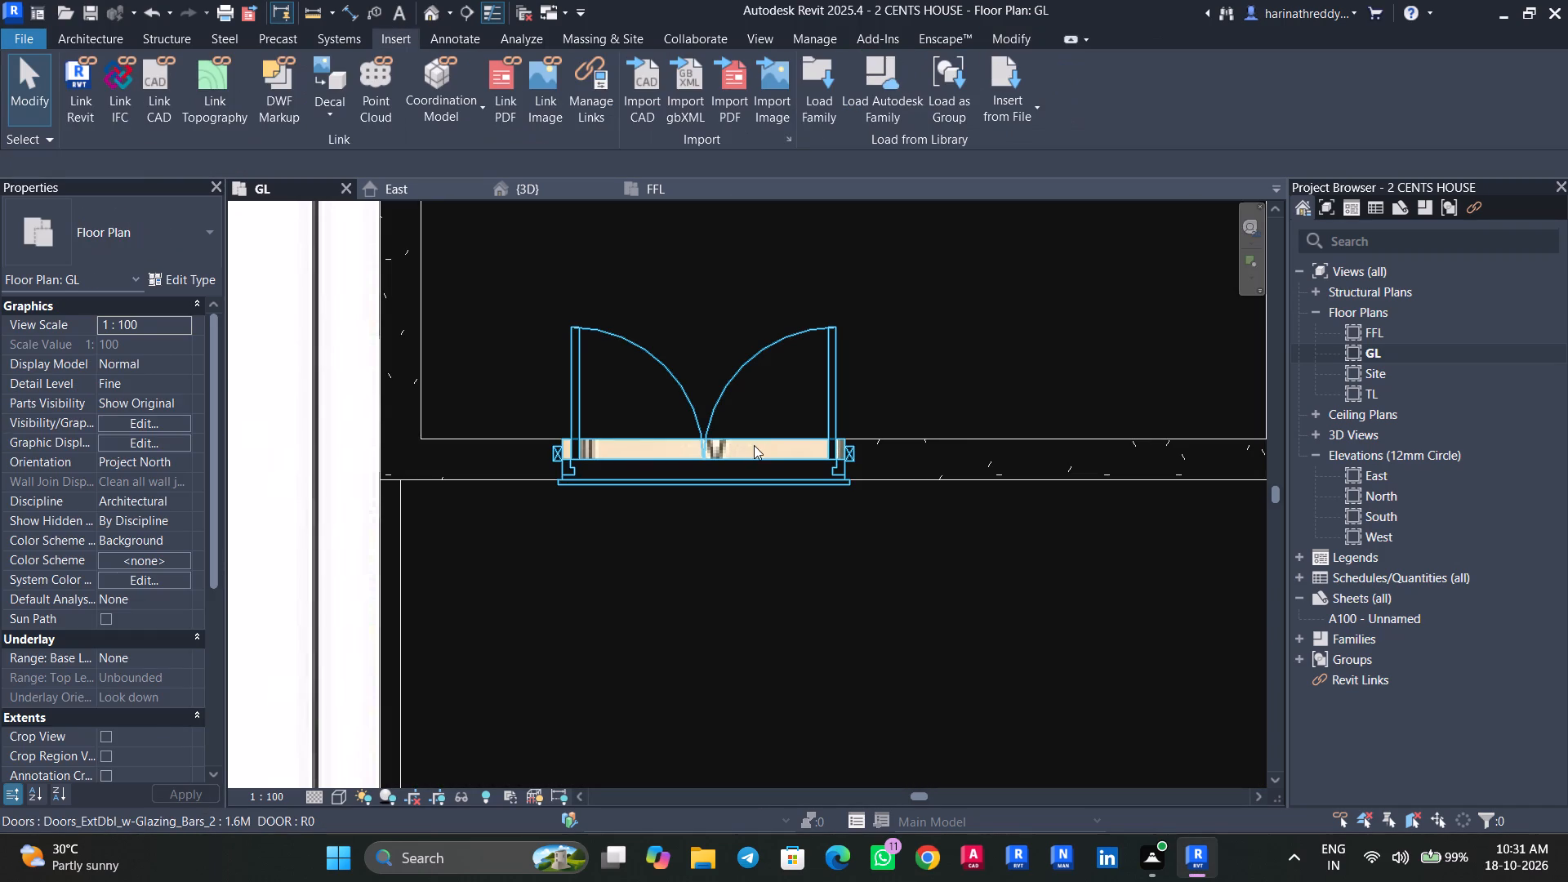
Examine the glazed double entrance door from several angles in the 3D view and return to the GL floor plan.
click(732, 457)
key(Escape)
key(Escape)
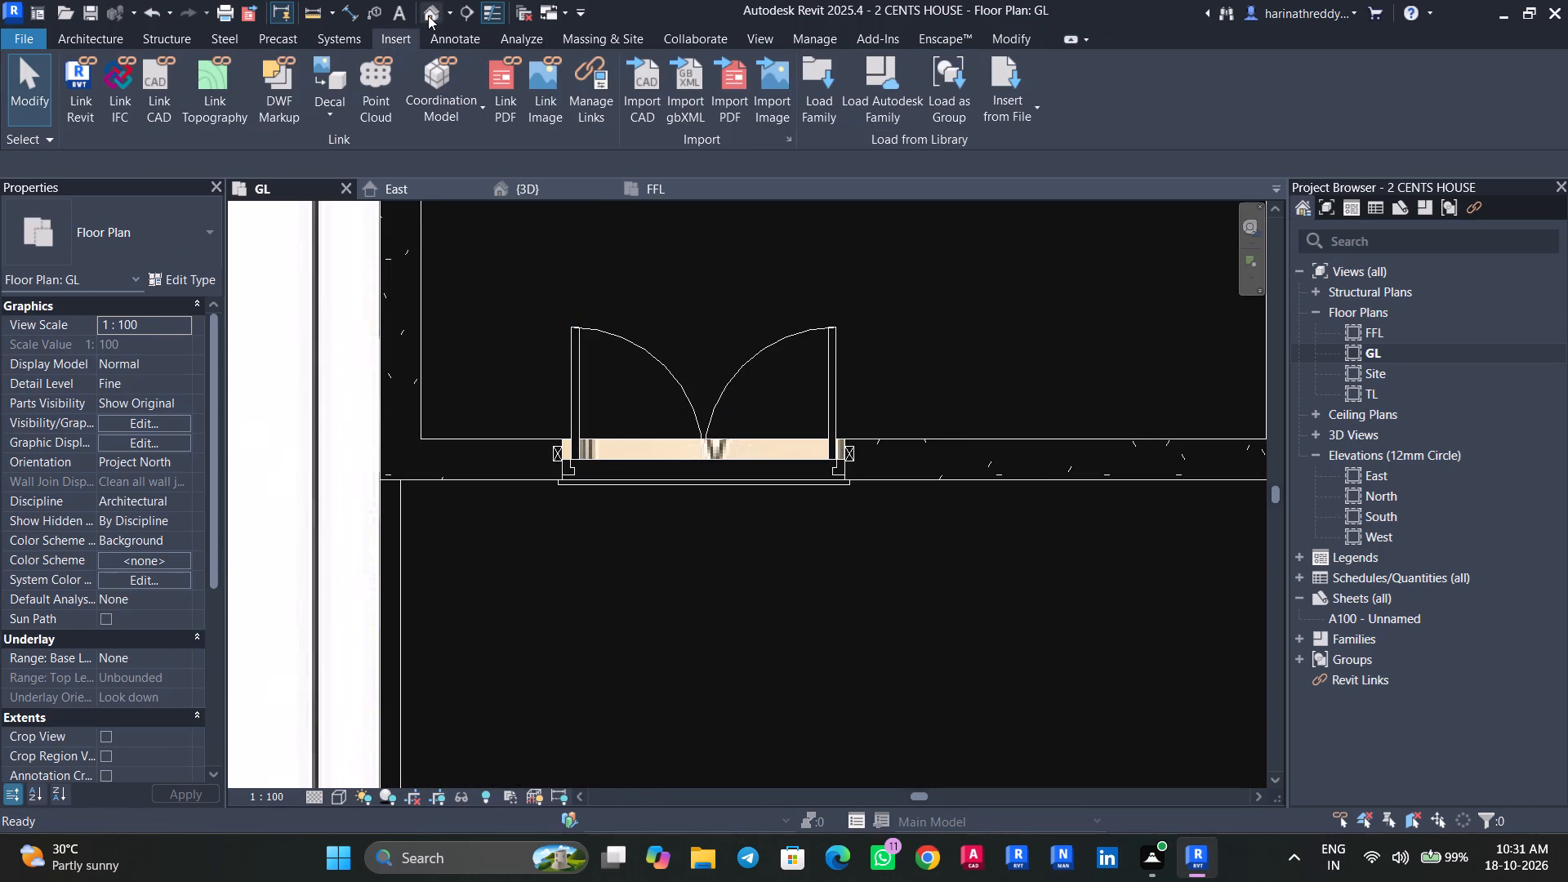
click(428, 16)
shift+scroll(975, 644, up, 1)
shift+middle_drag(974, 644, 935, 486)
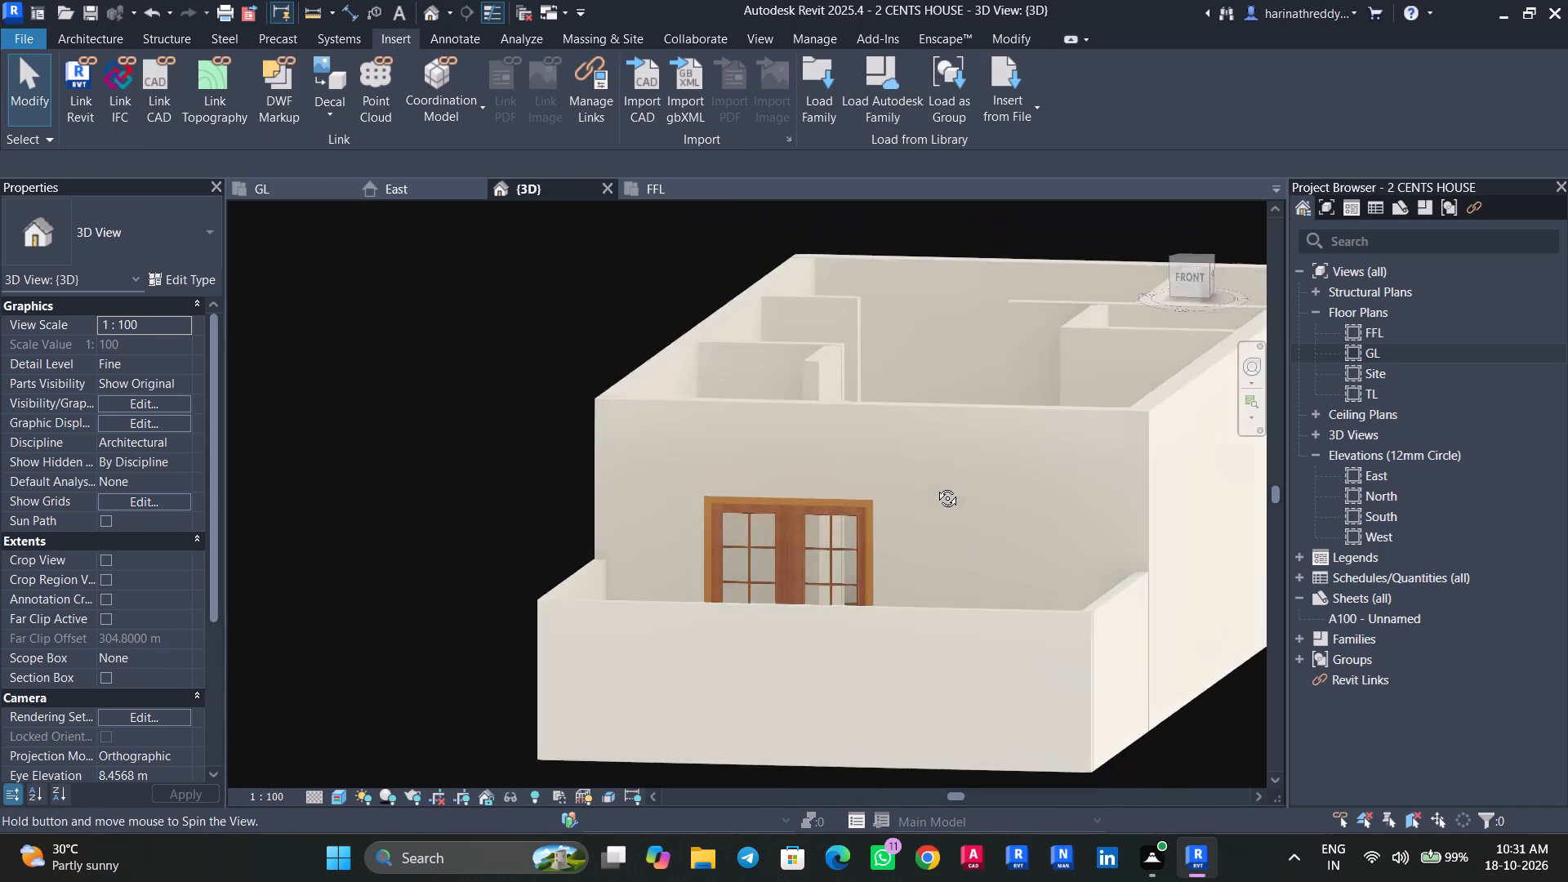
shift+middle_drag(935, 486, 922, 800)
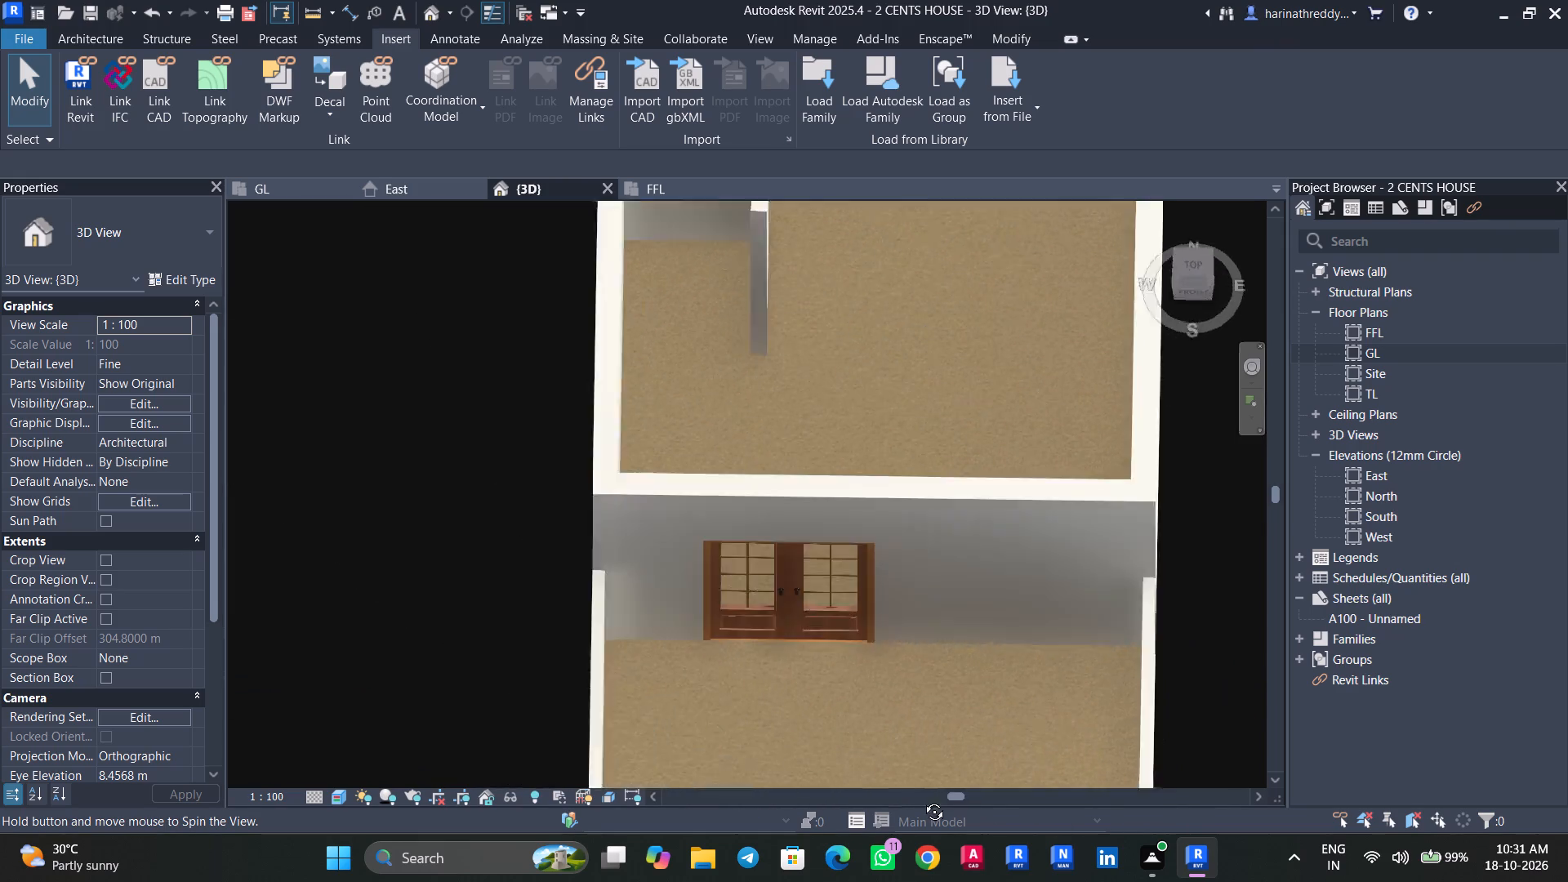
shift+middle_drag(922, 800, 680, 570)
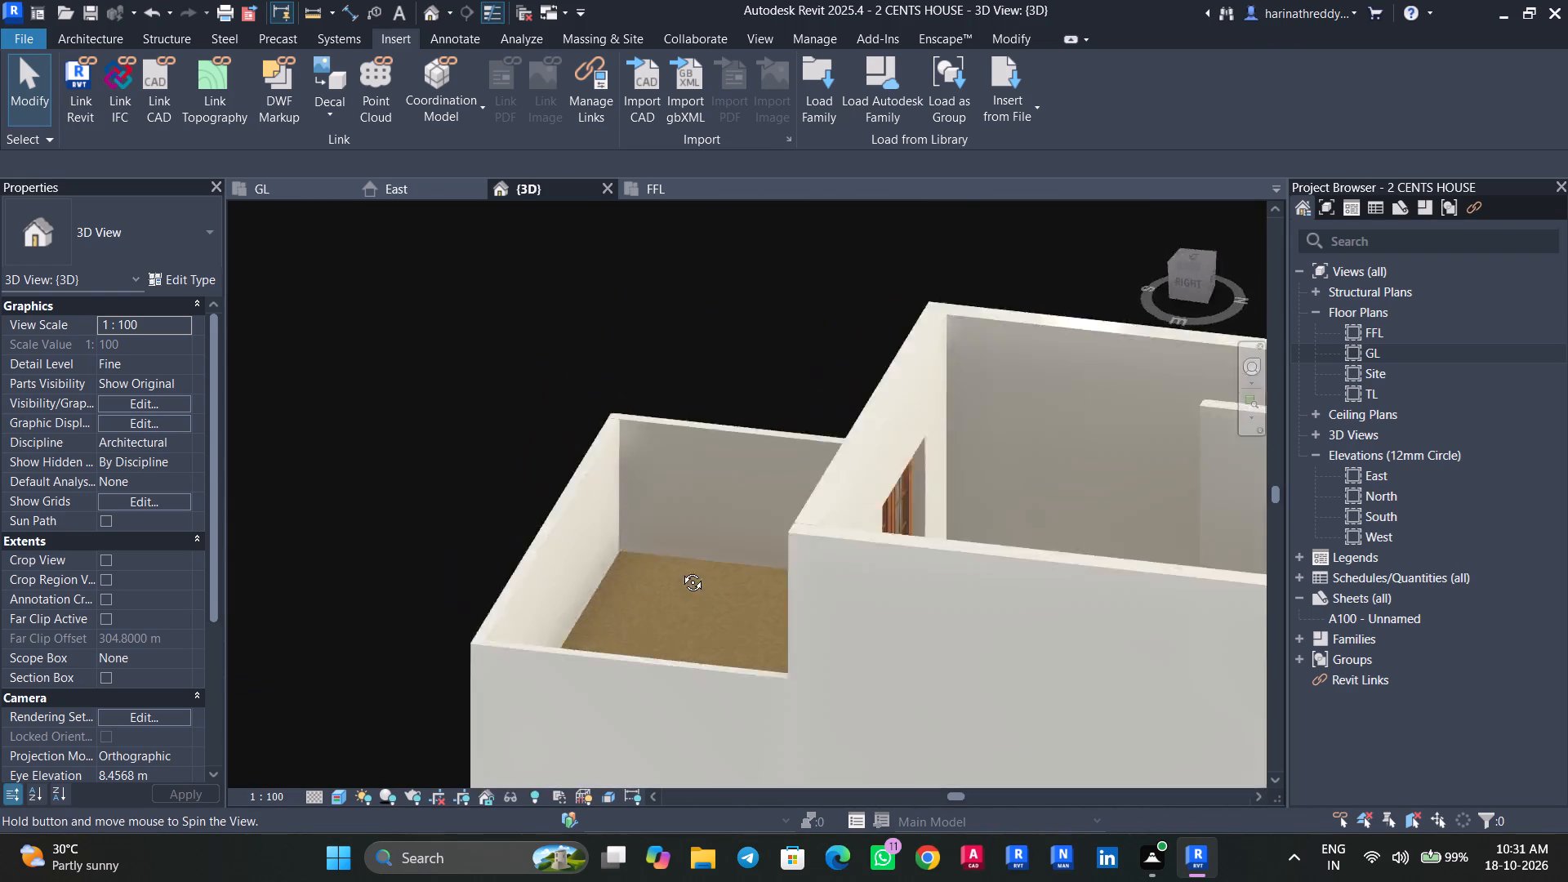
shift+middle_drag(680, 570, 964, 565)
click(256, 189)
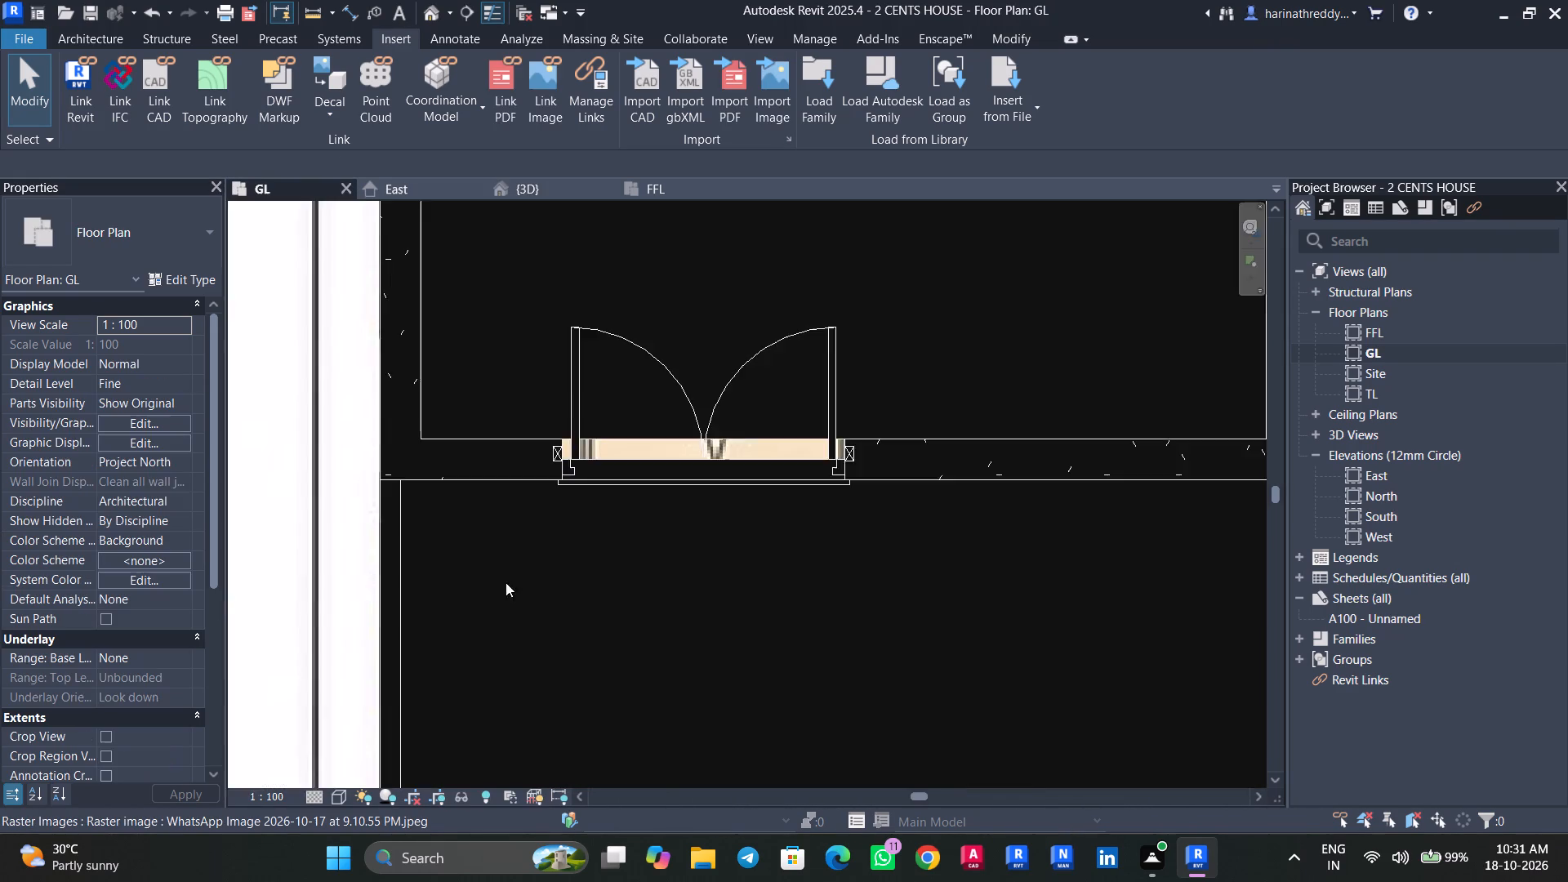
Set the plan image's draw layer to Foreground so it covers the modelled walls and entrance door.
scroll(515, 595, down, 5)
click(522, 591)
click(199, 437)
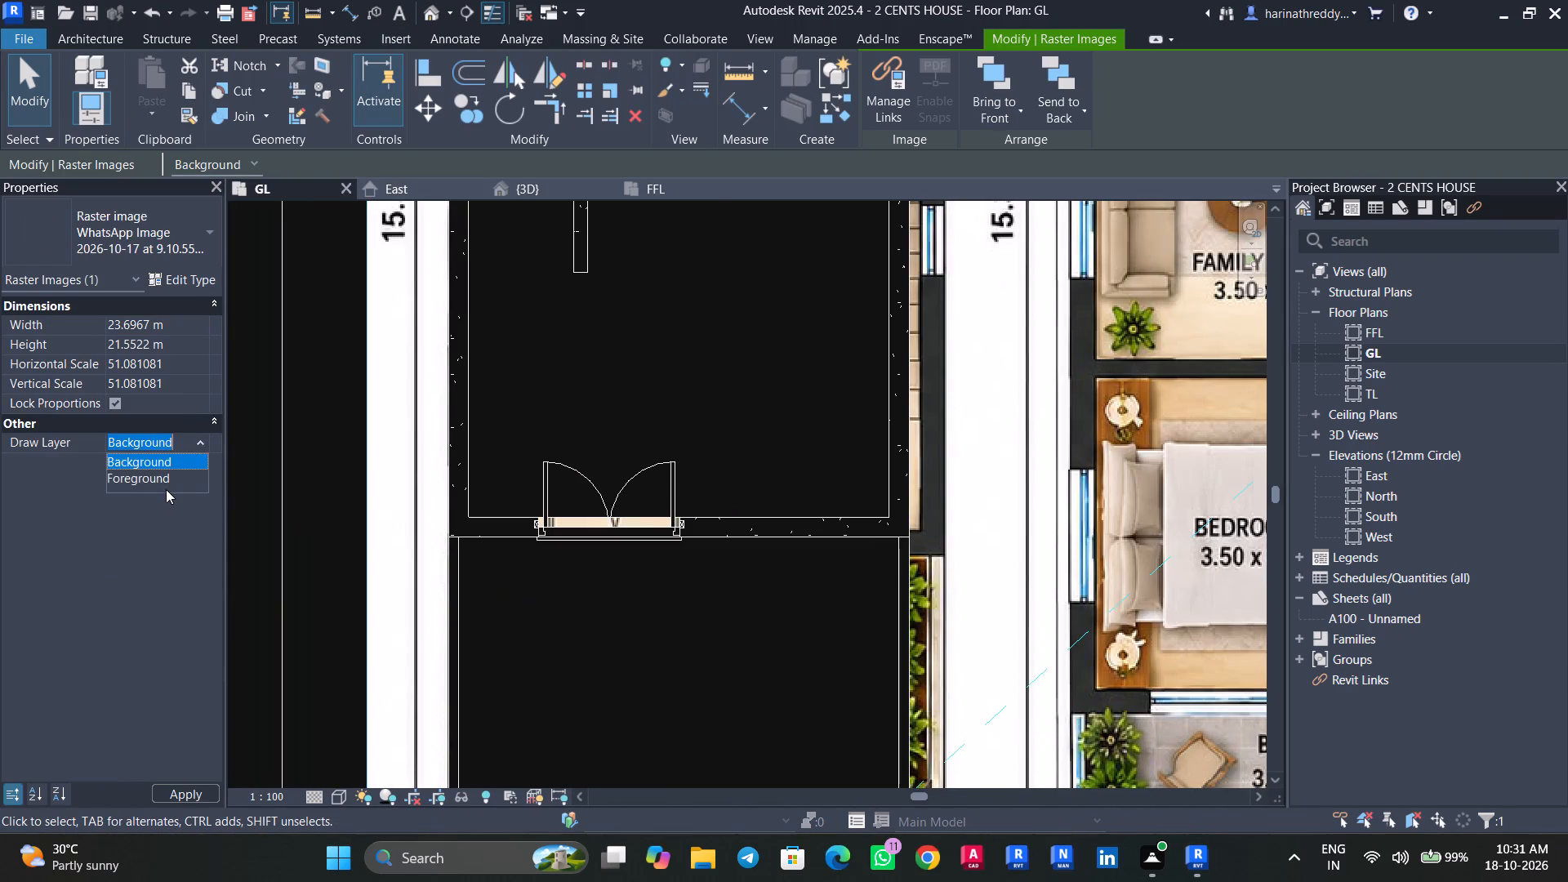
click(166, 488)
click(202, 445)
click(164, 462)
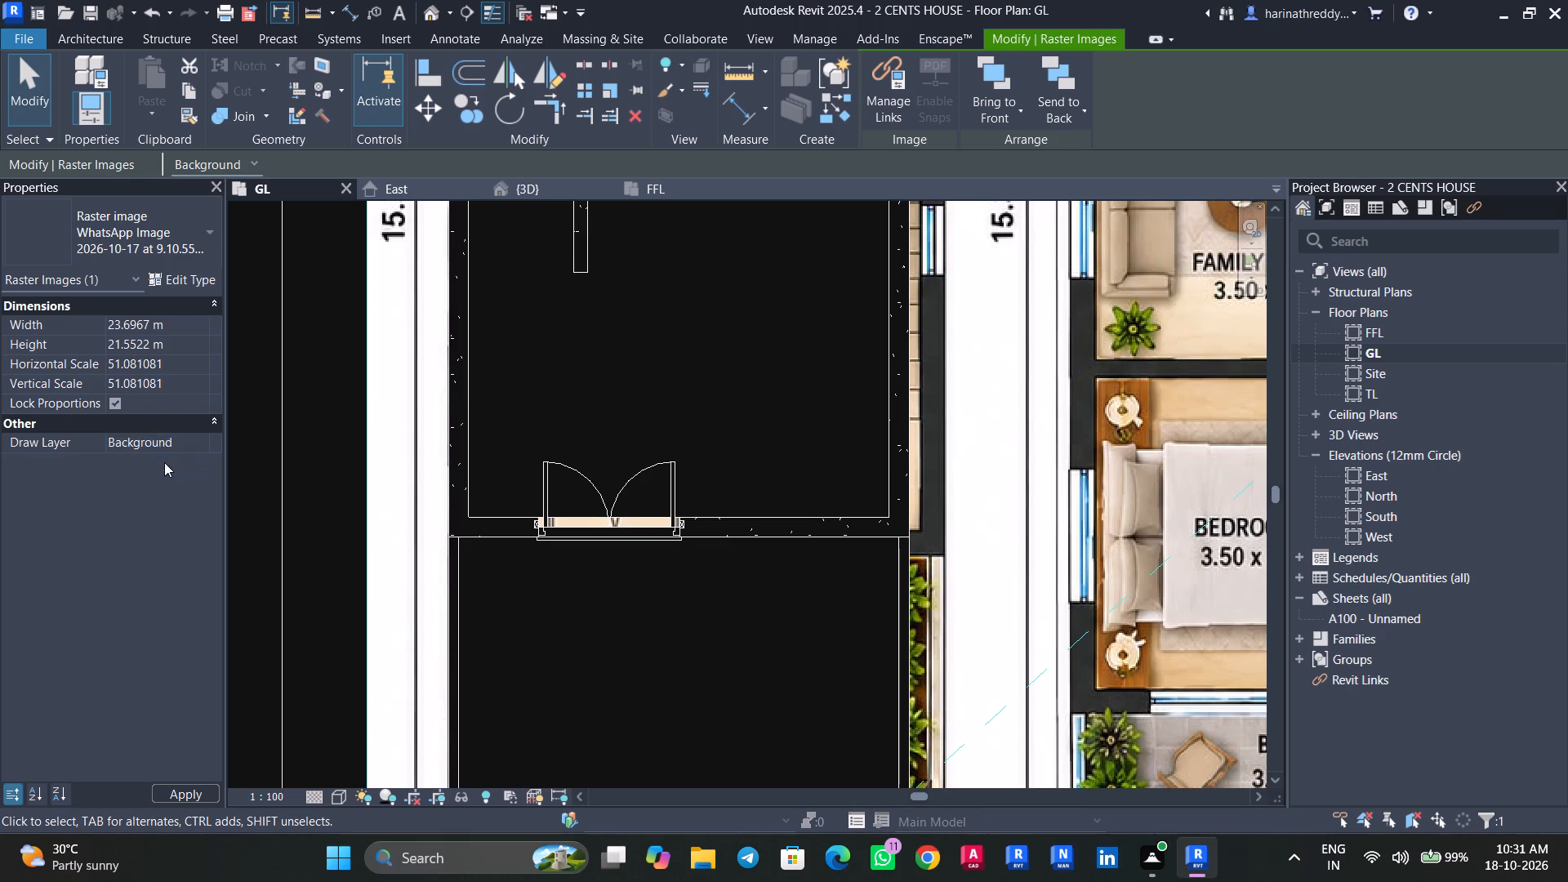
click(190, 430)
click(186, 425)
click(204, 458)
click(198, 450)
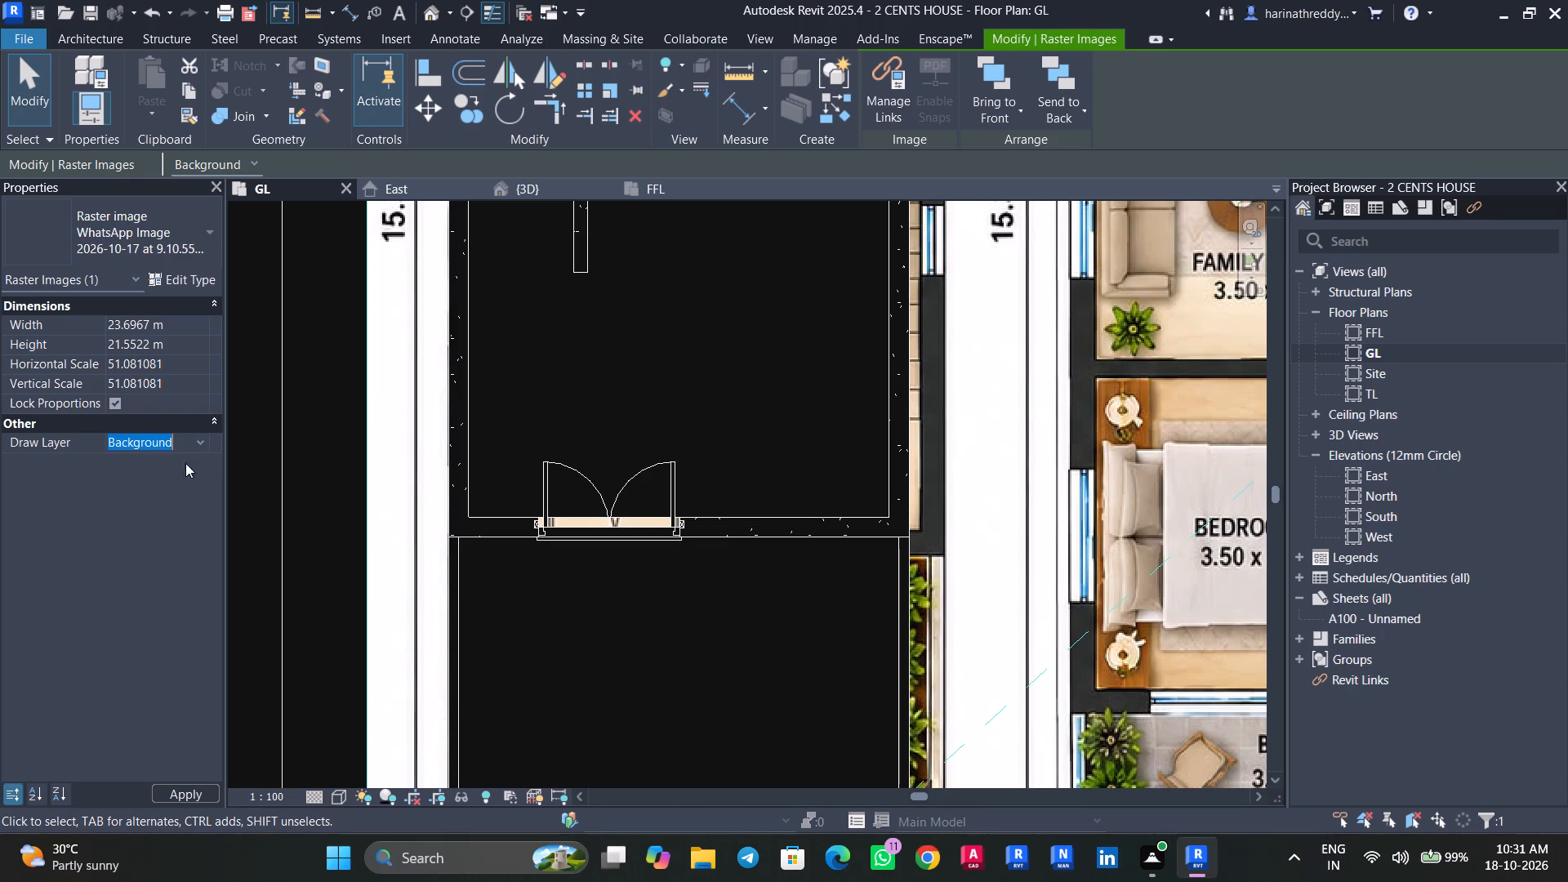
click(181, 472)
key(Escape)
key(Escape)
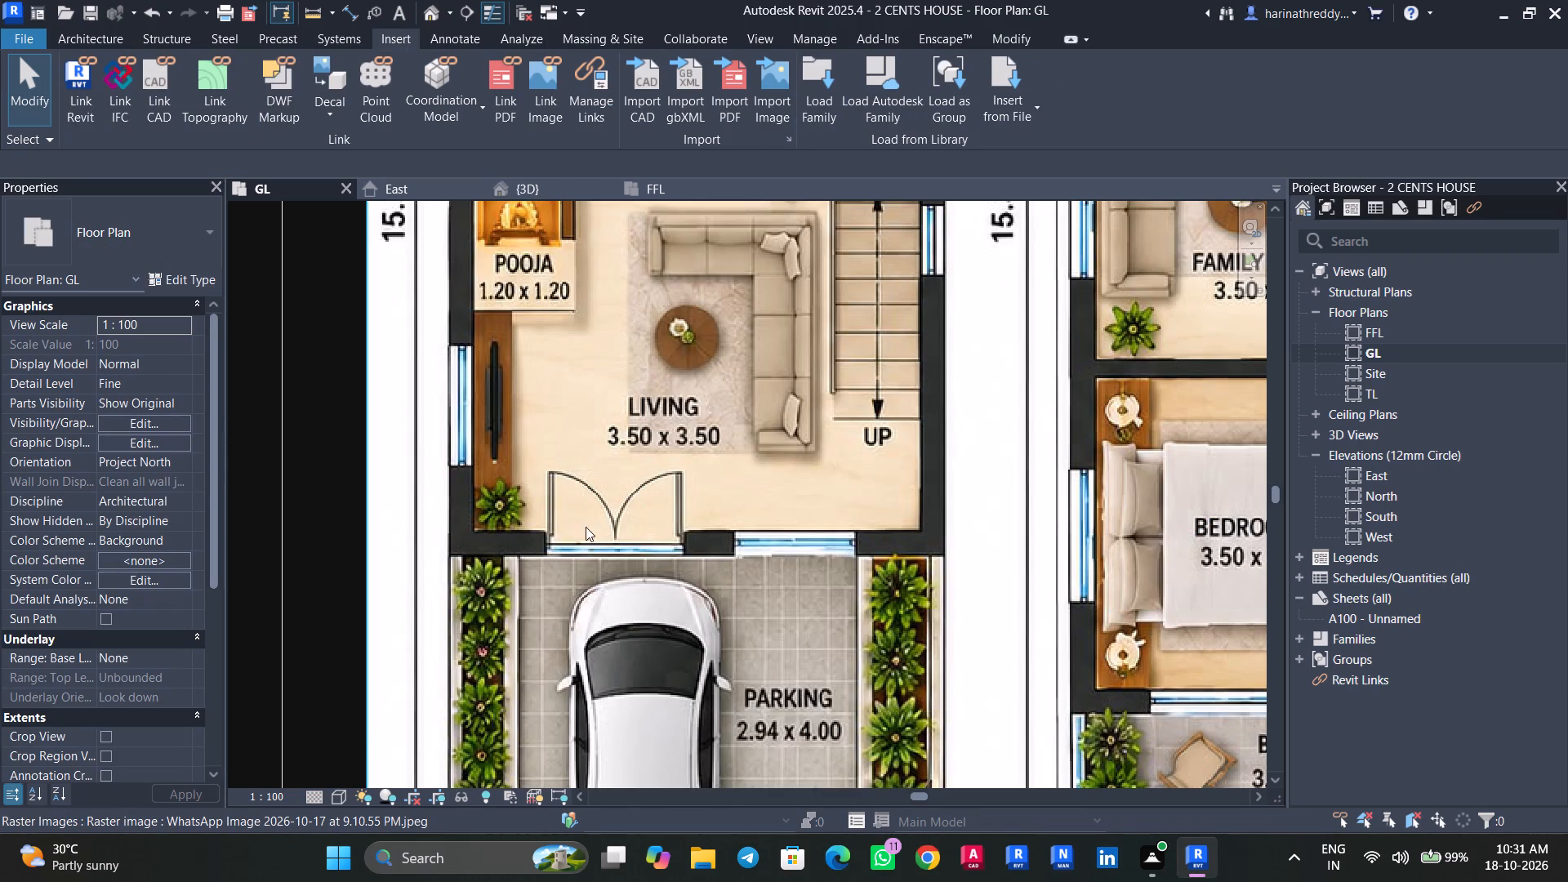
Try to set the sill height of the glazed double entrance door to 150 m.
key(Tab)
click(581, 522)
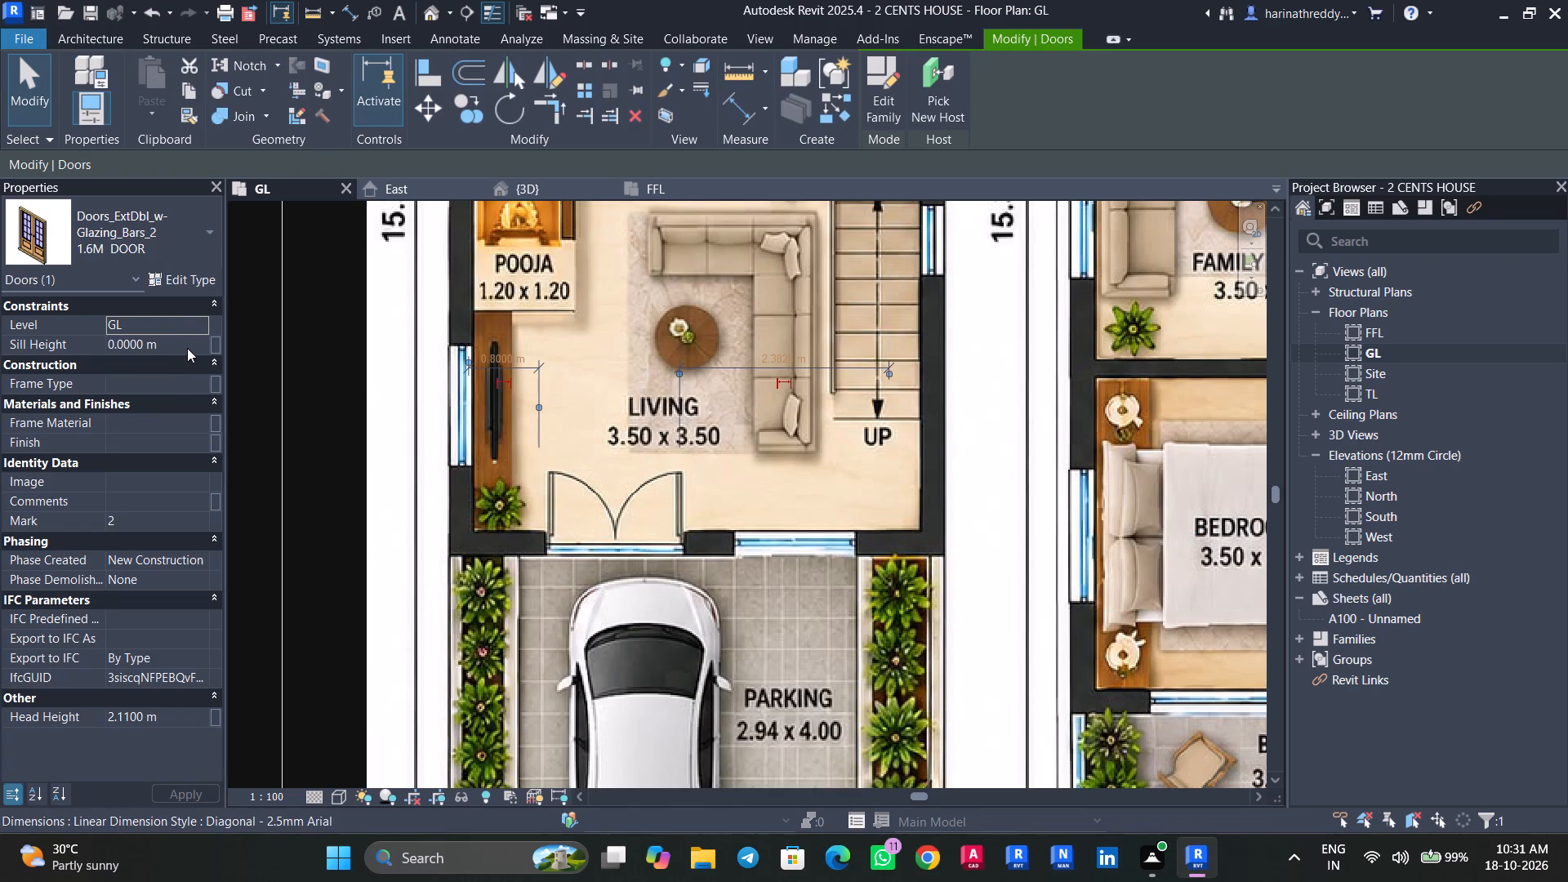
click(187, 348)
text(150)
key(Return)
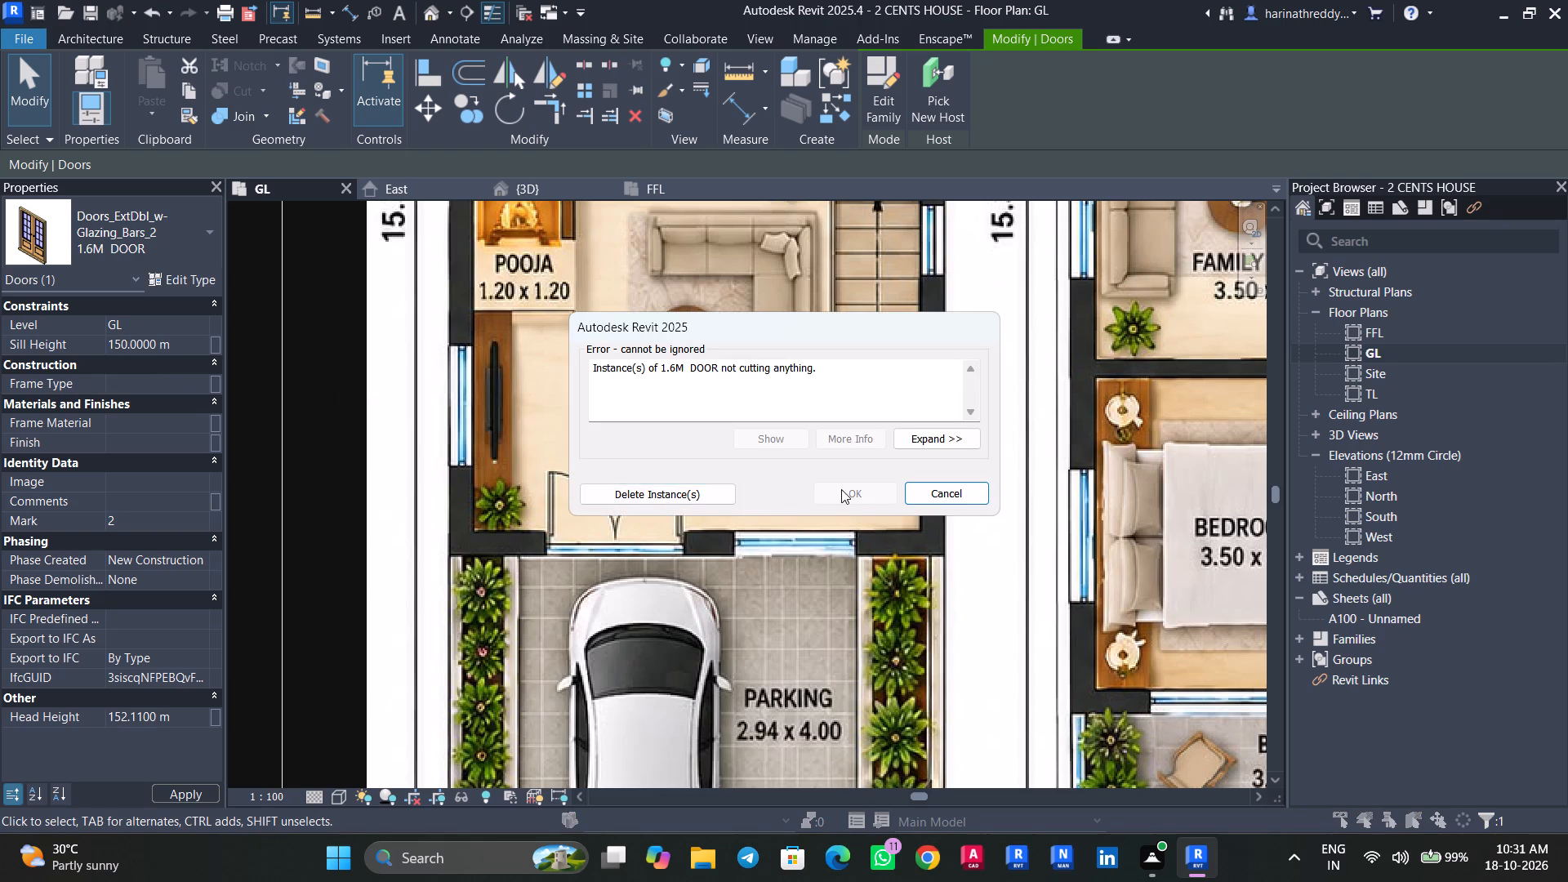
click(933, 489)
Set the selected entrance door's sill height to 0.15 m and check the door in the 3D view.
click(172, 348)
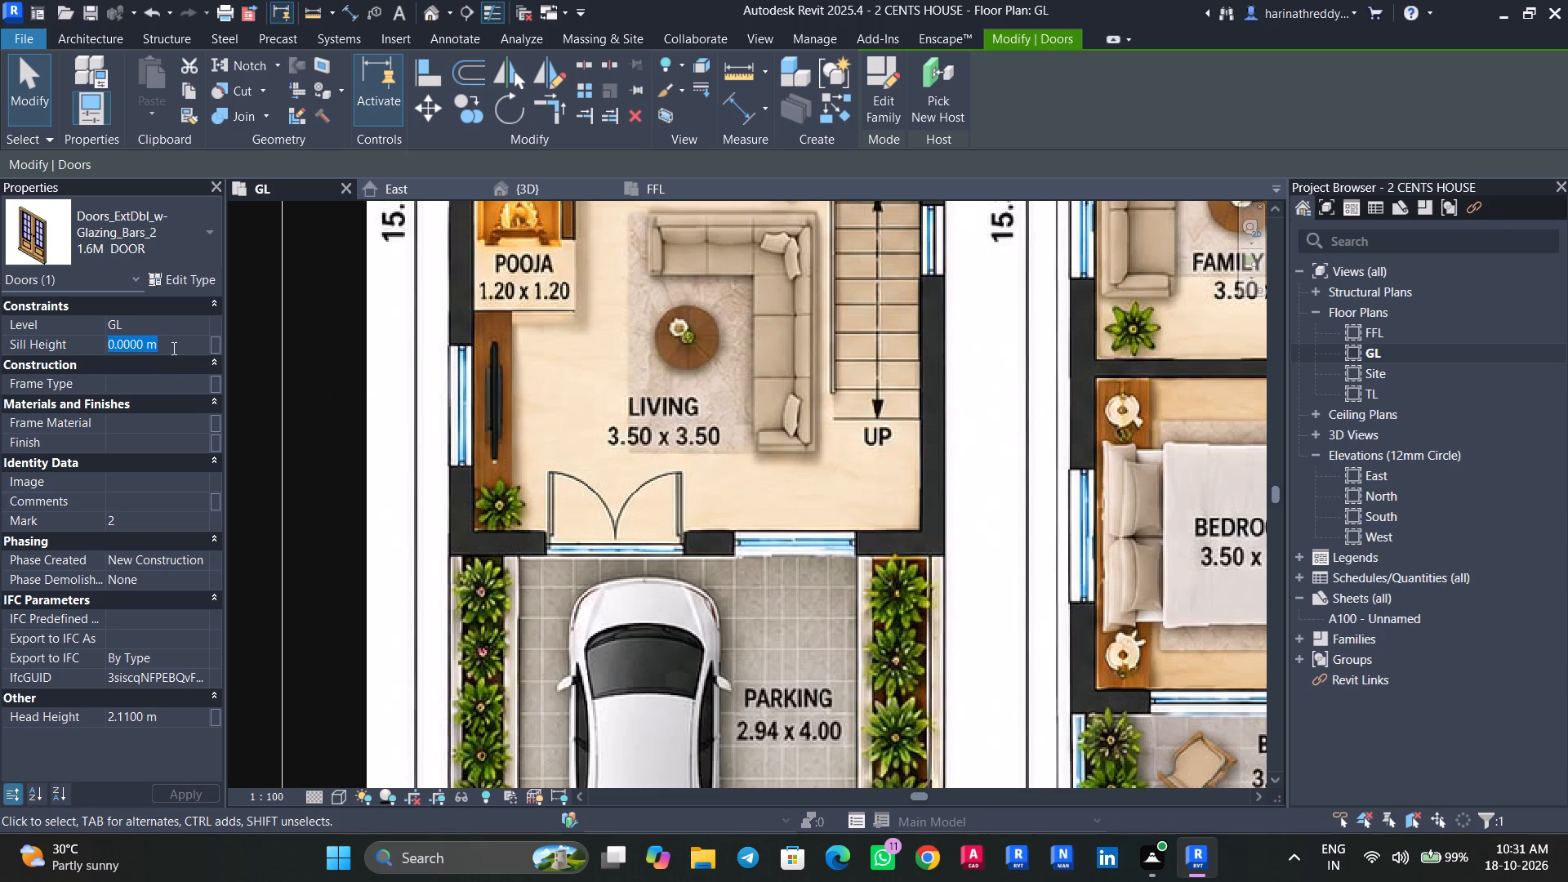
text(0.15)
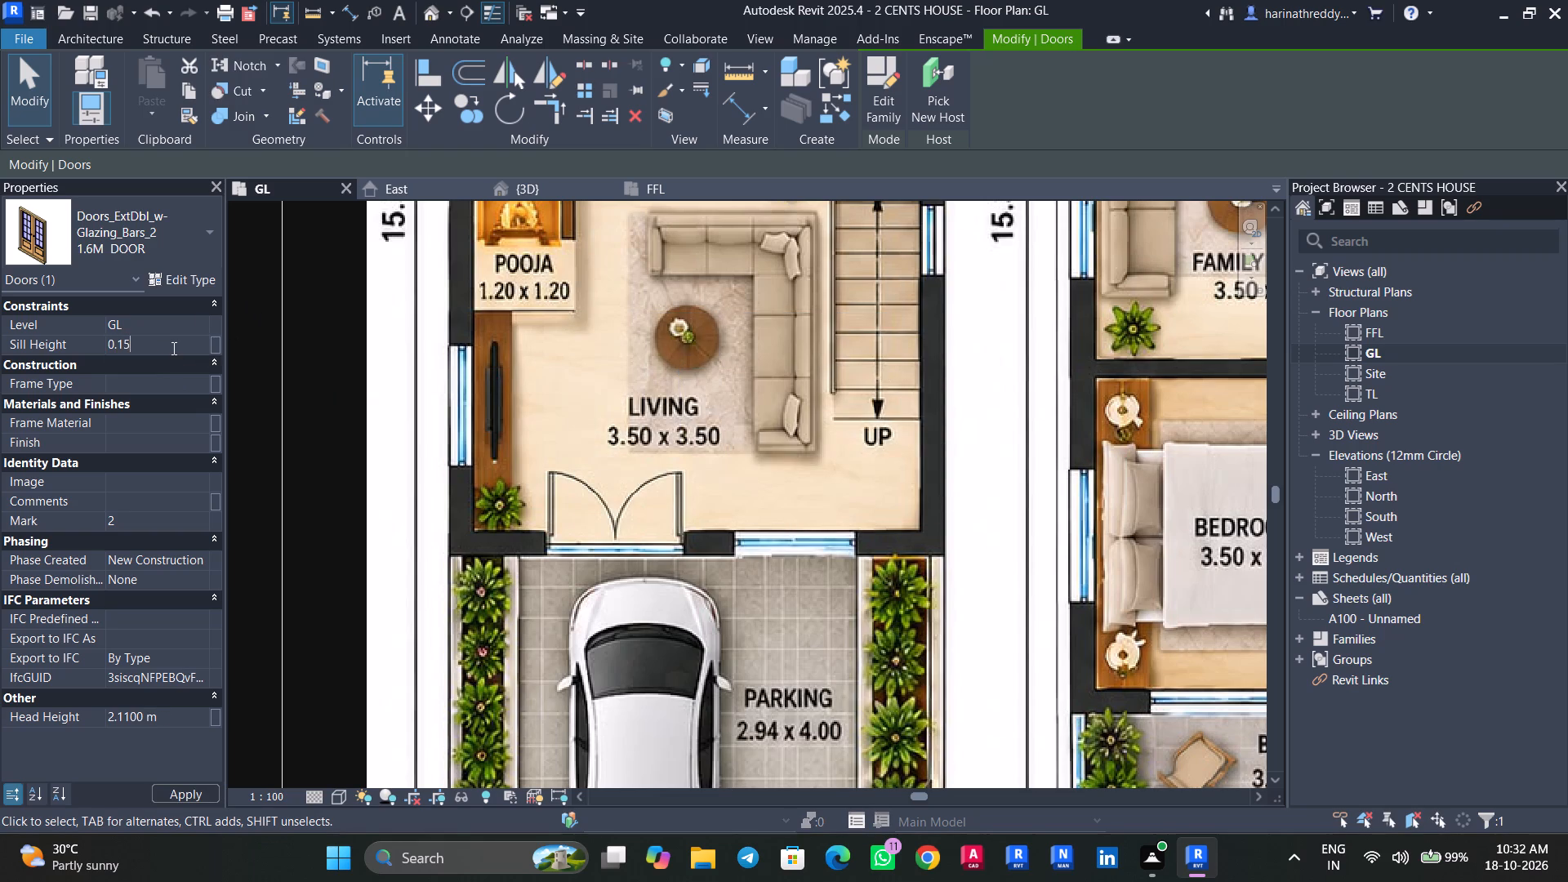
key(Escape)
key(Escape)
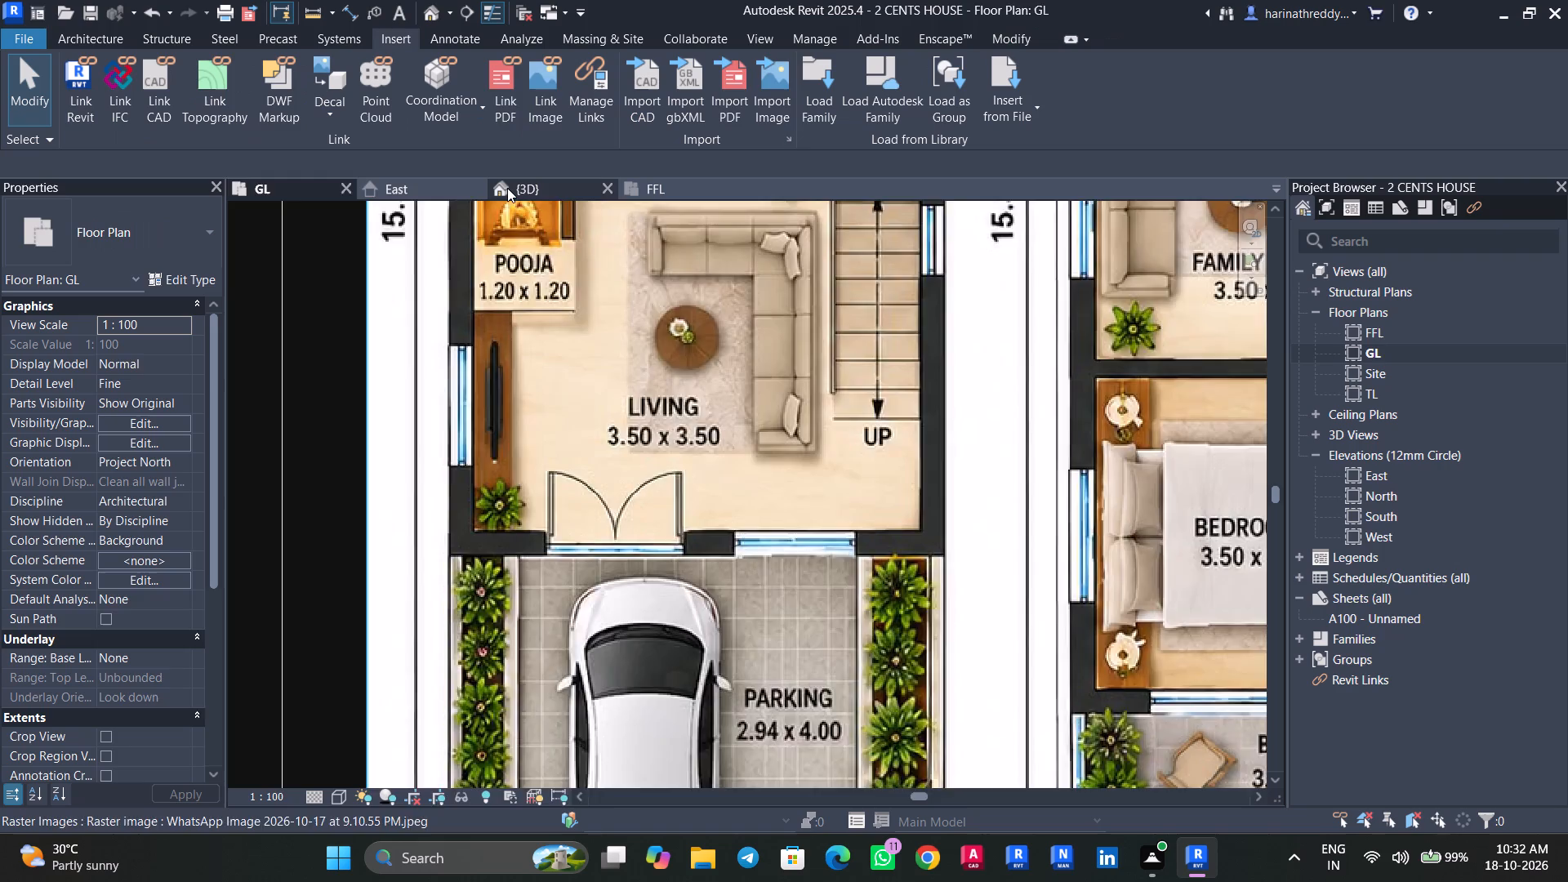
click(507, 188)
shift+middle_drag(873, 563, 817, 673)
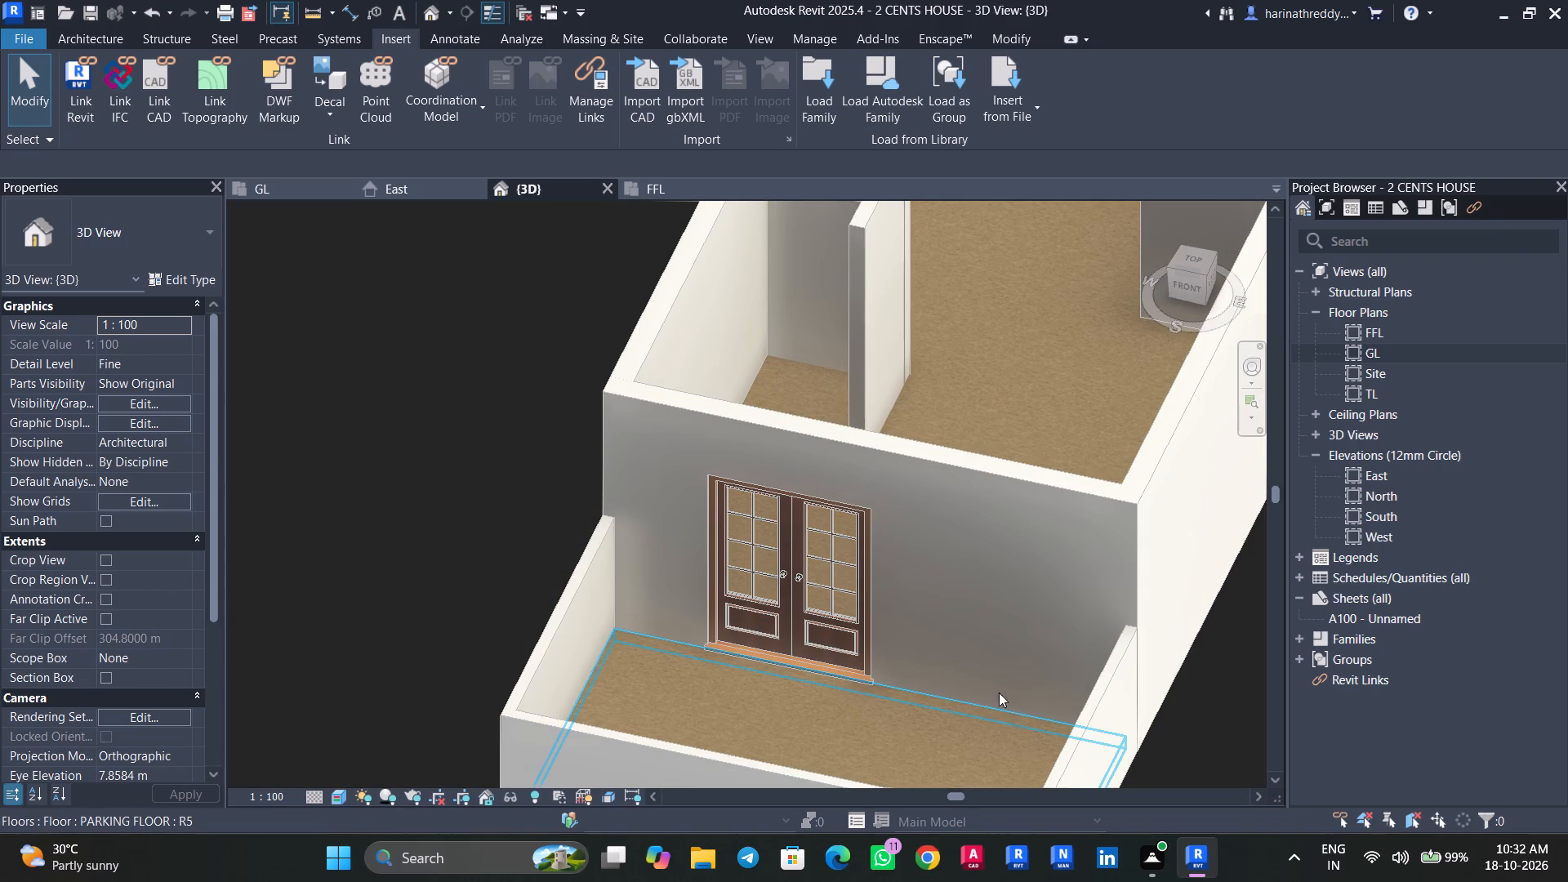
click(310, 187)
Measure the width of the utility room's rear door opening on the GL plan image.
scroll(661, 569, down, 2)
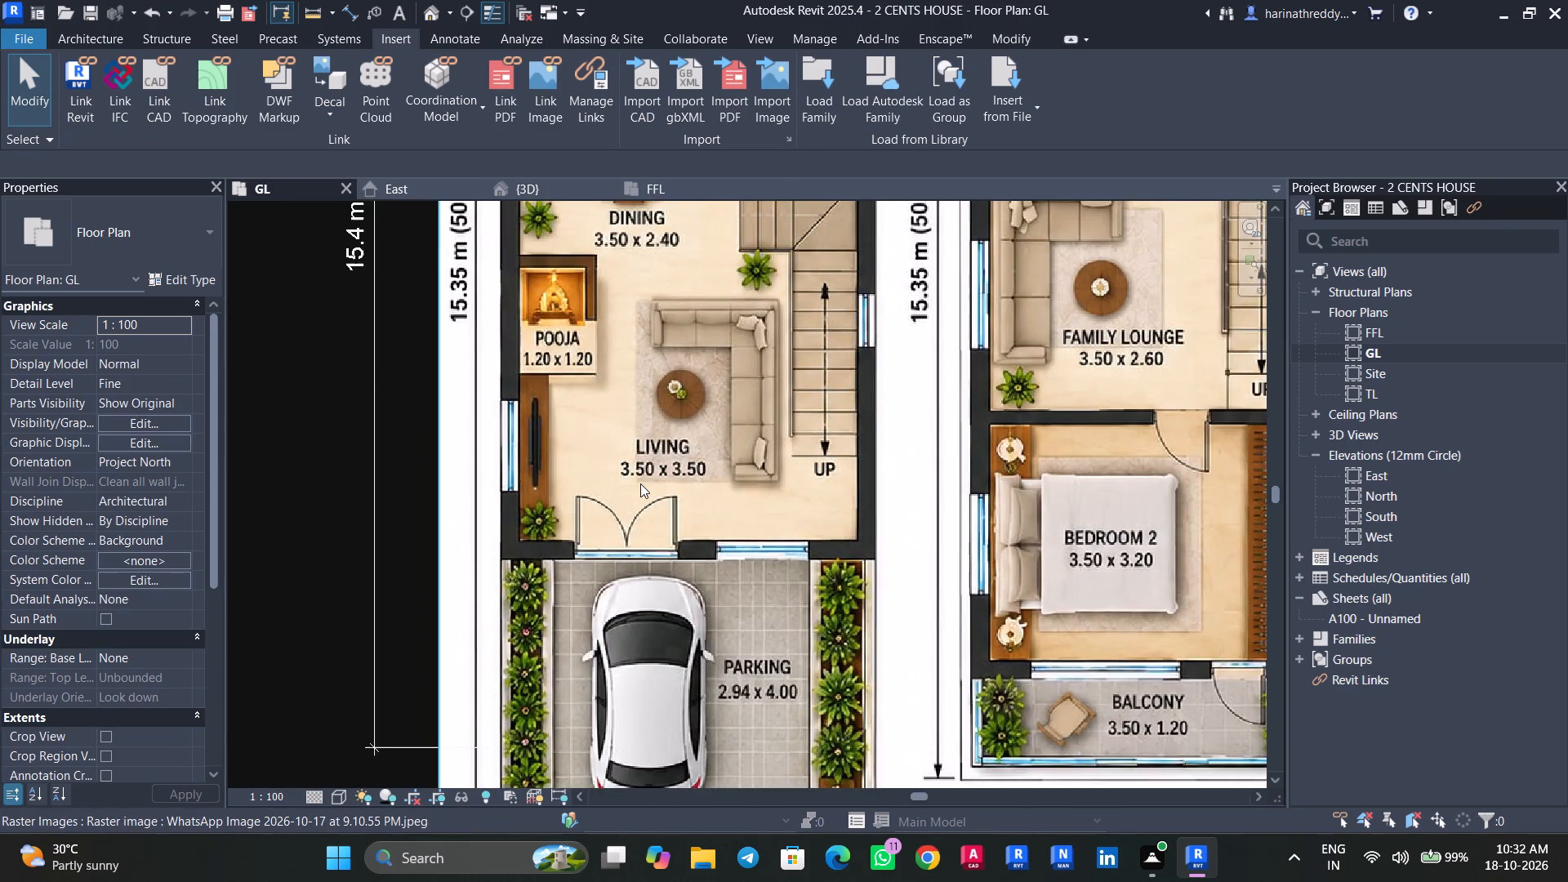
middle_drag(638, 492, 666, 735)
scroll(651, 520, up, 3)
middle_drag(651, 521, 541, 813)
scroll(550, 813, down, 2)
scroll(670, 758, down, 2)
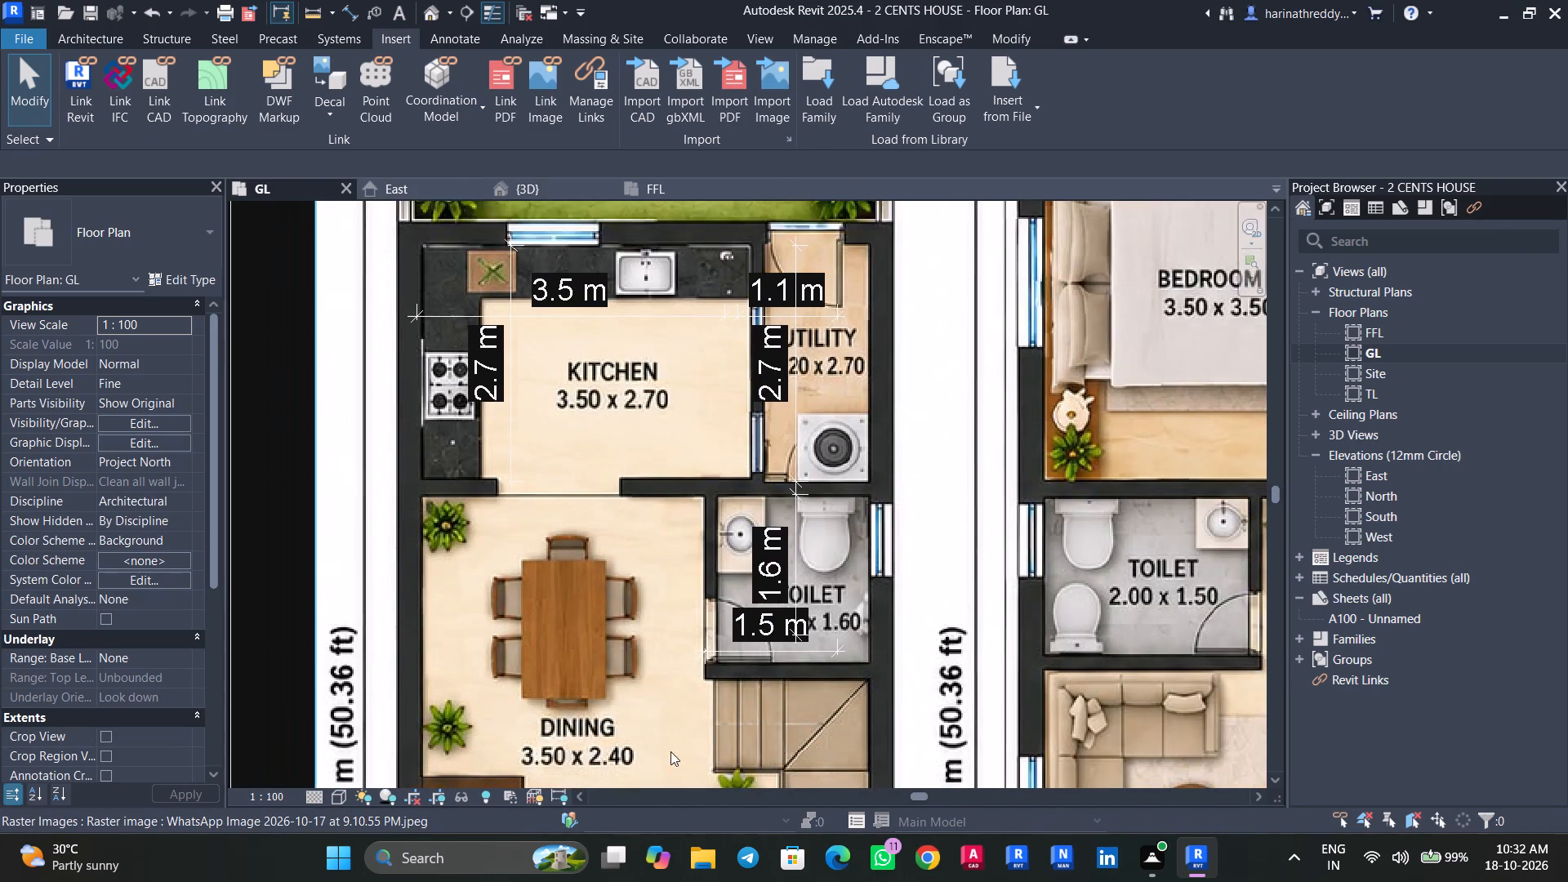
scroll(670, 703, down, 2)
middle_drag(670, 703, 726, 618)
scroll(898, 226, up, 7)
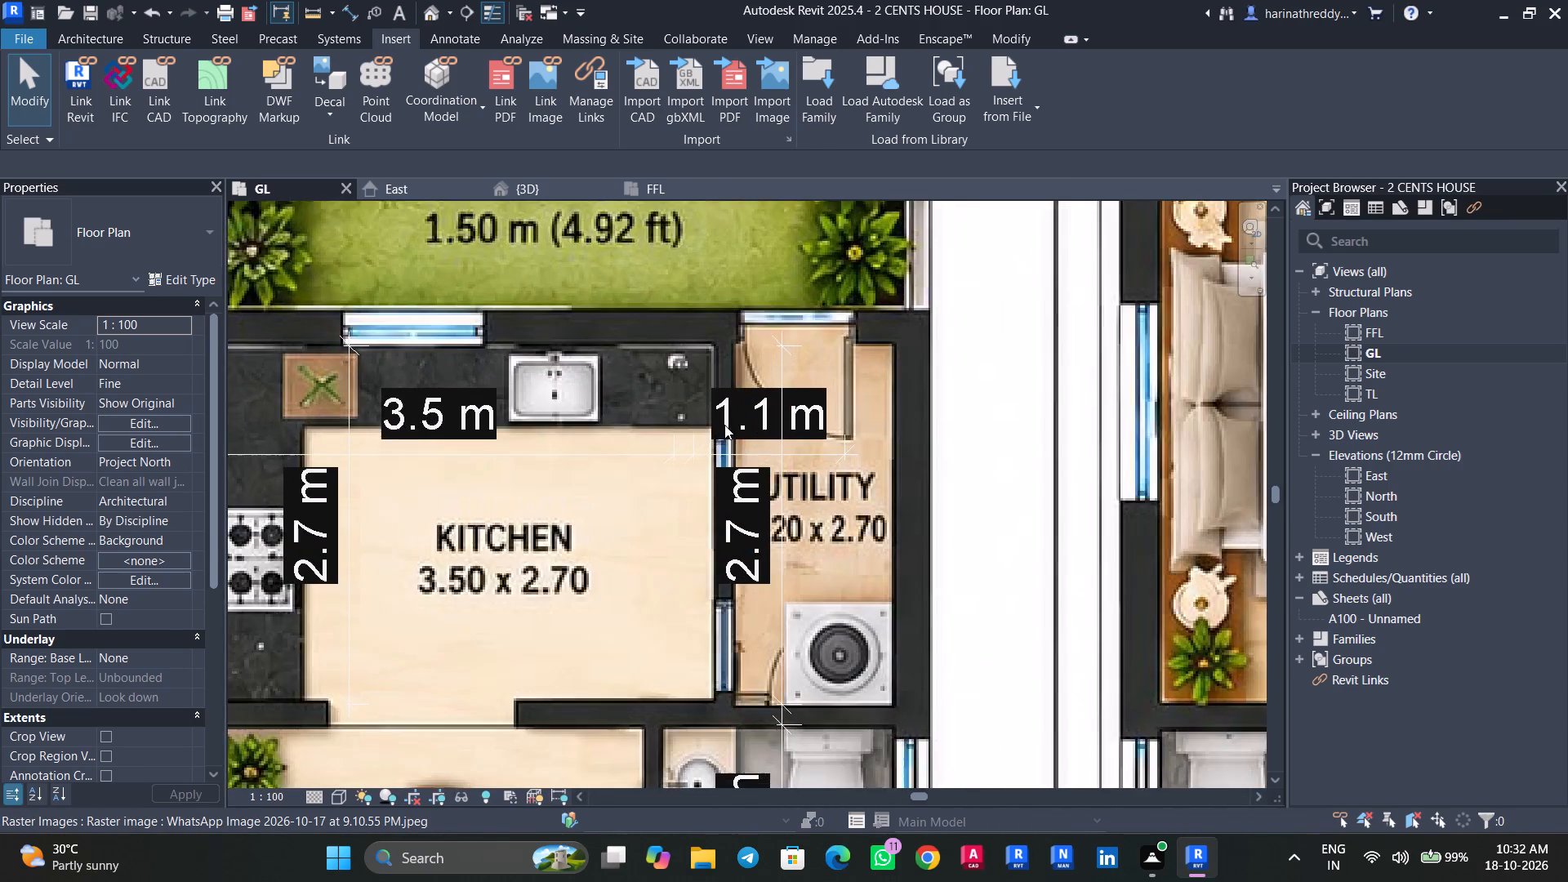
scroll(731, 425, down, 2)
click(731, 425)
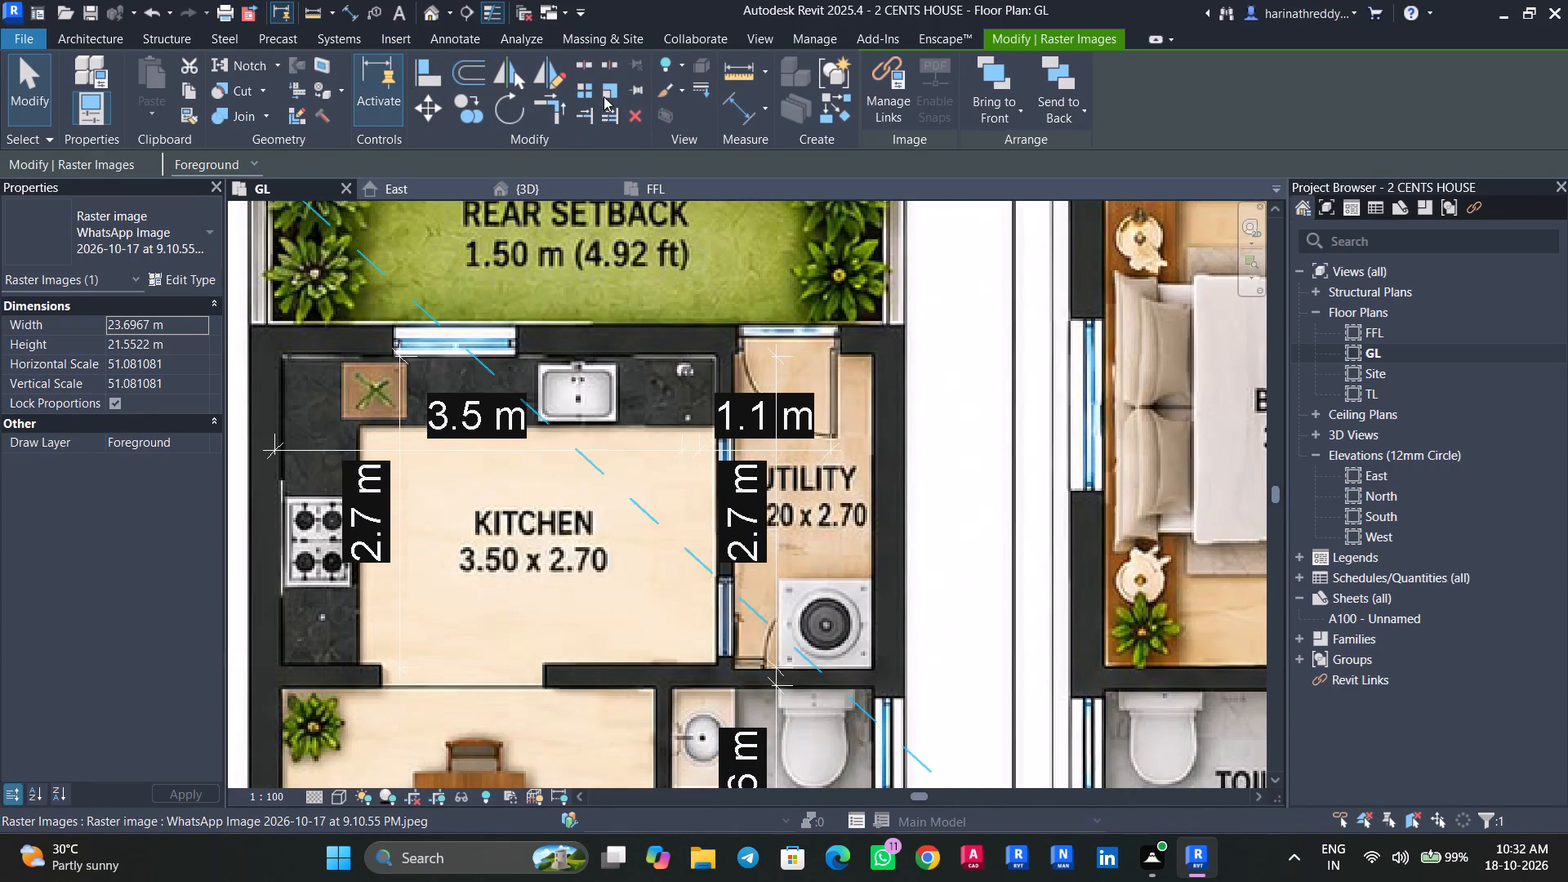
click(604, 96)
scroll(723, 307, up, 3)
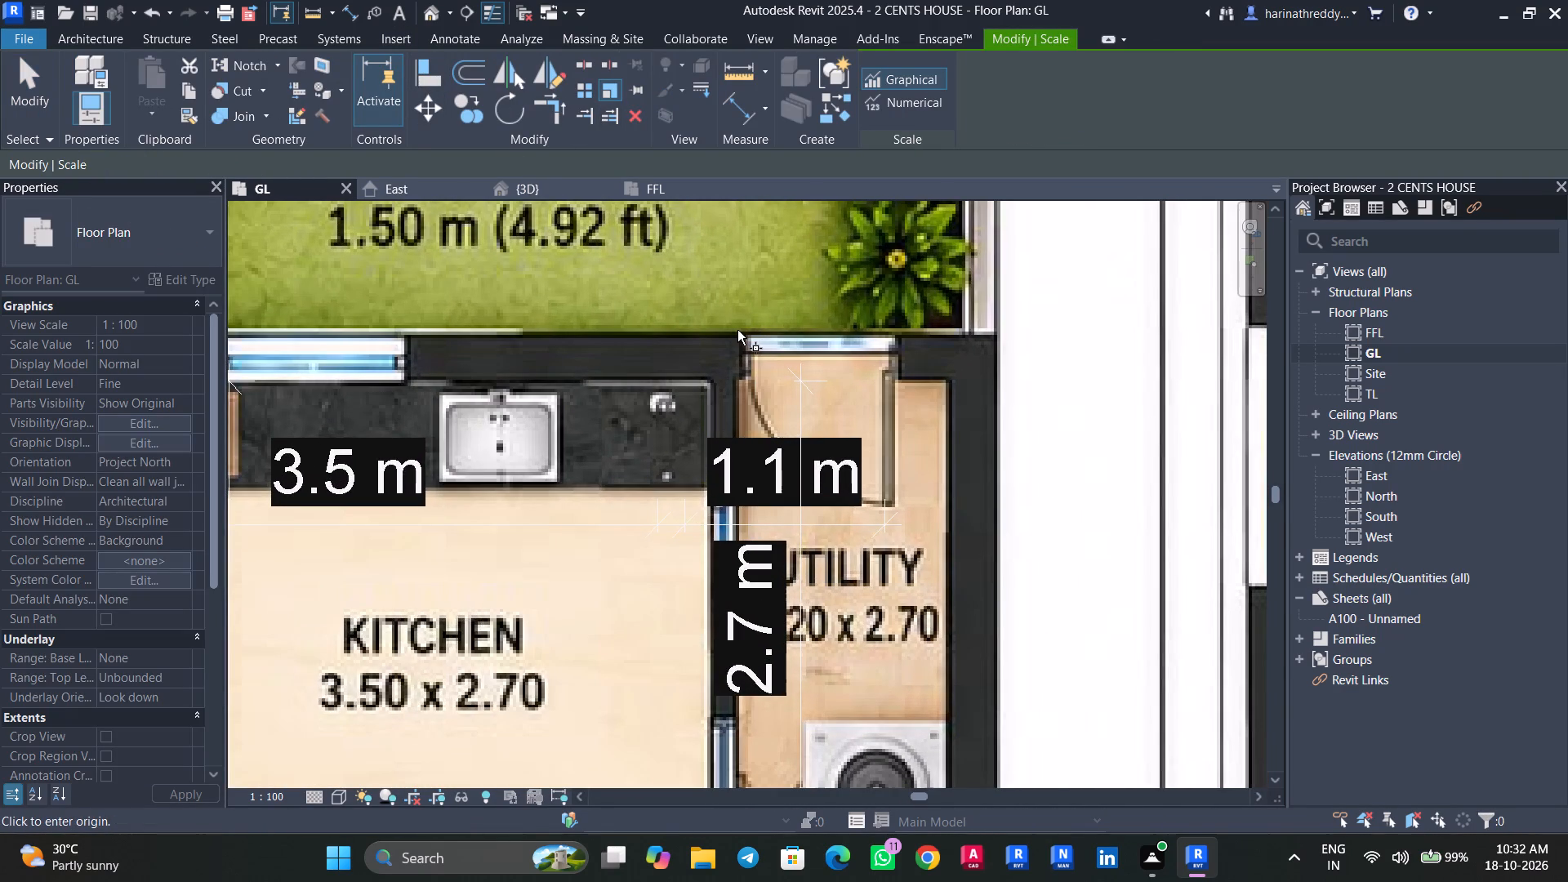
click(737, 330)
scroll(892, 331, up, 3)
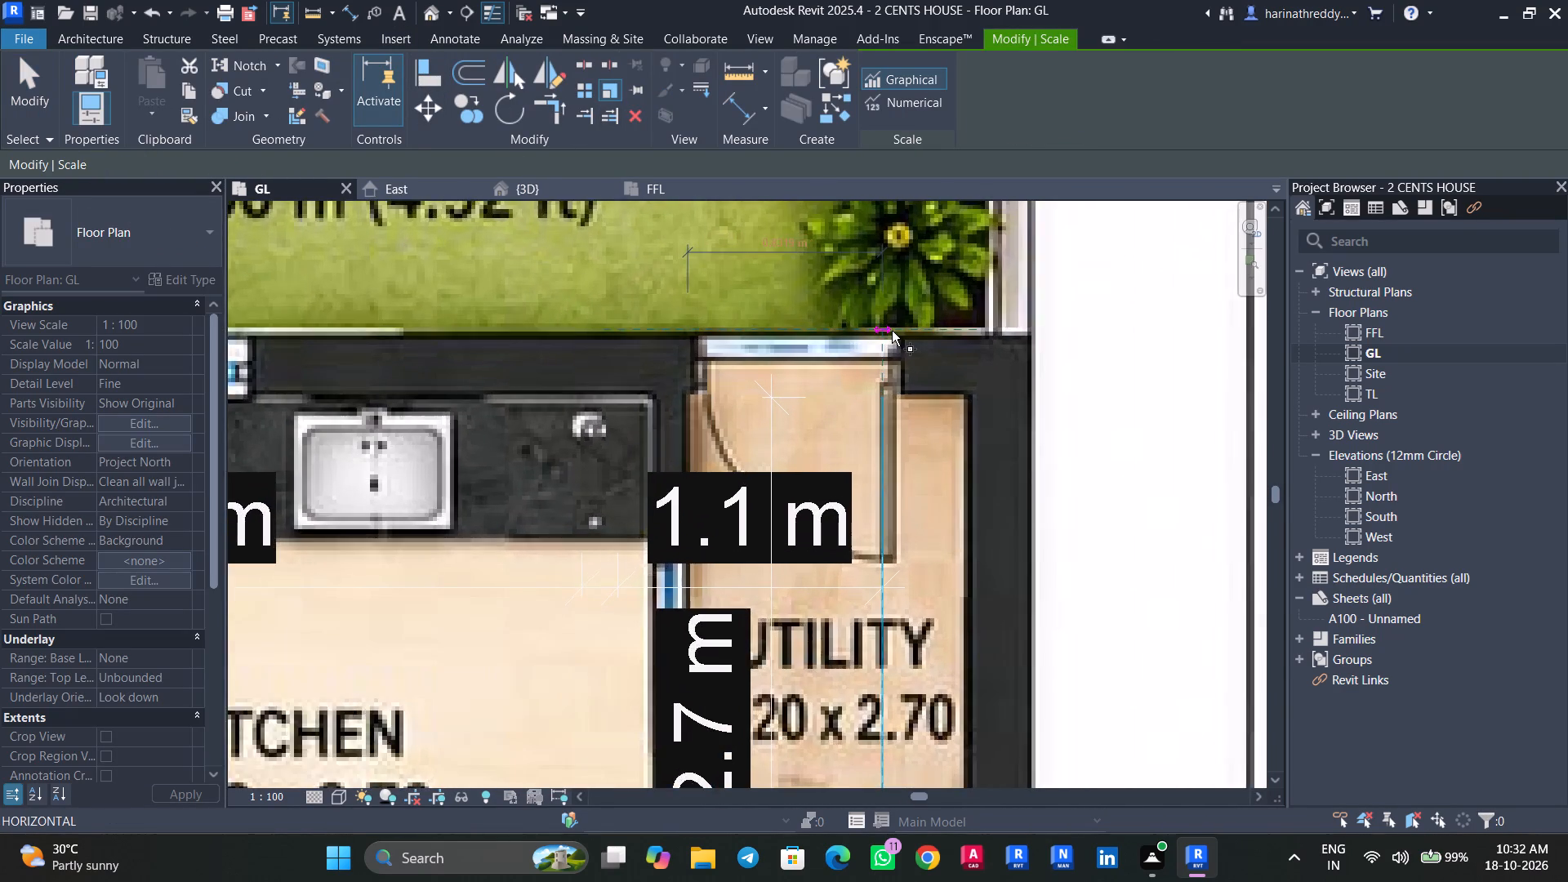
scroll(892, 331, up, 3)
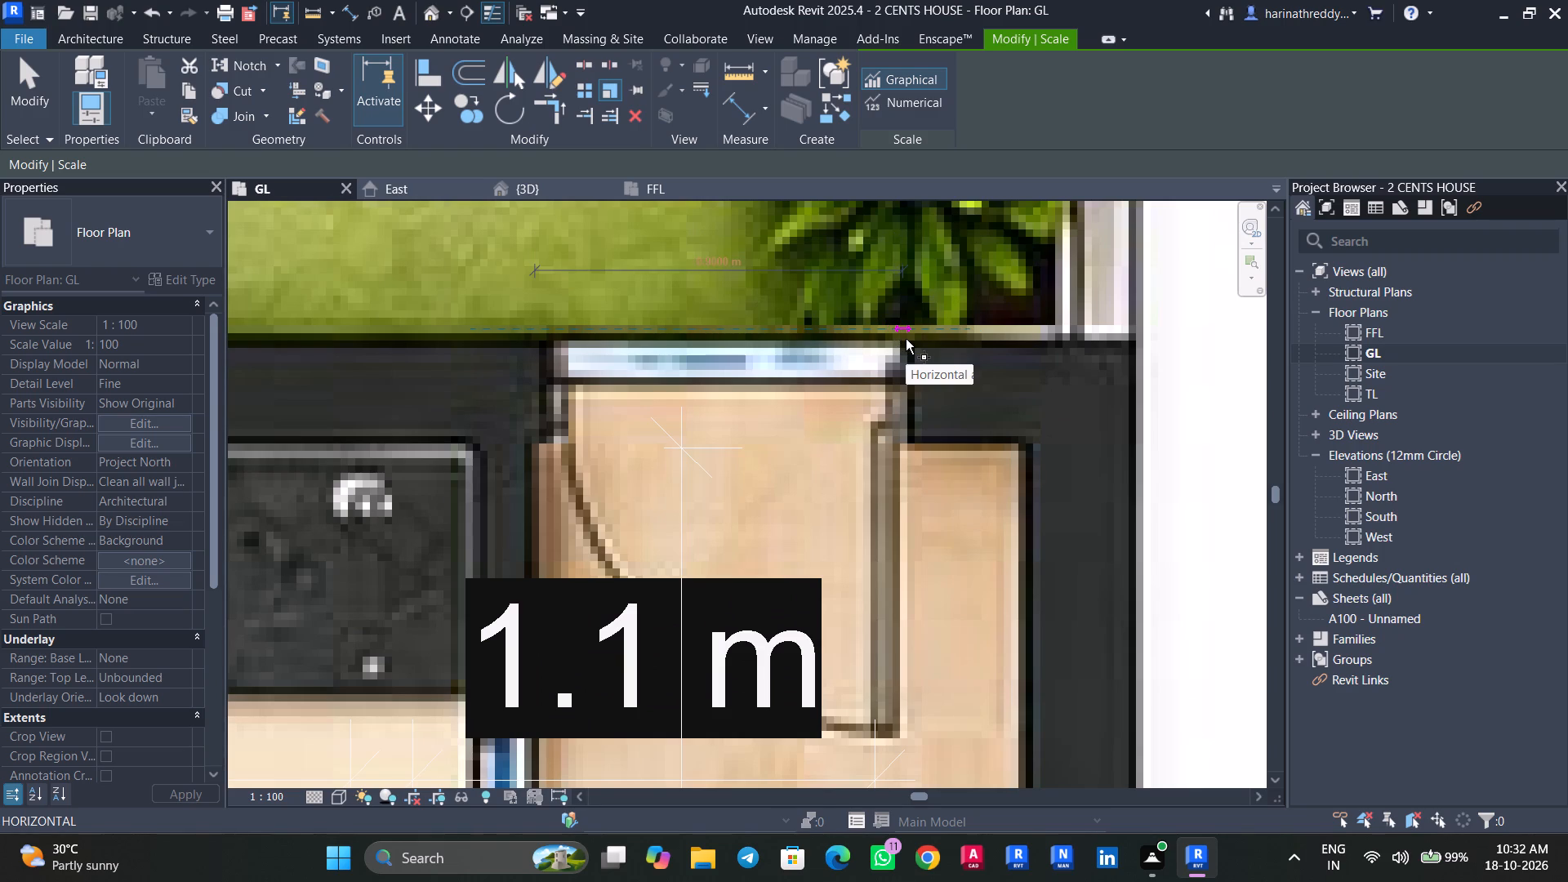
key(Escape)
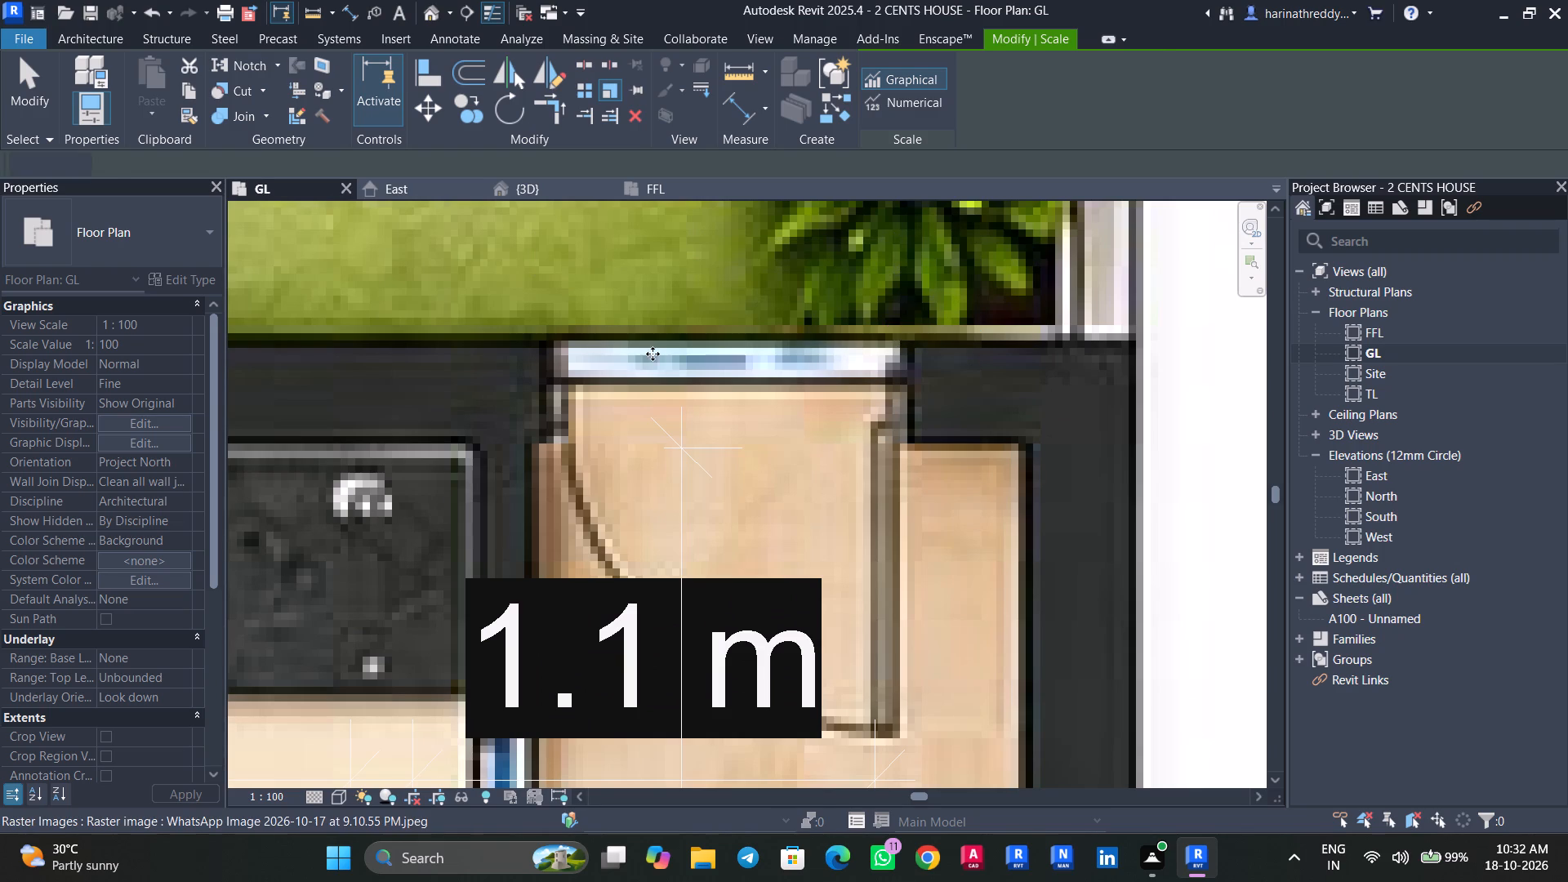
click(603, 89)
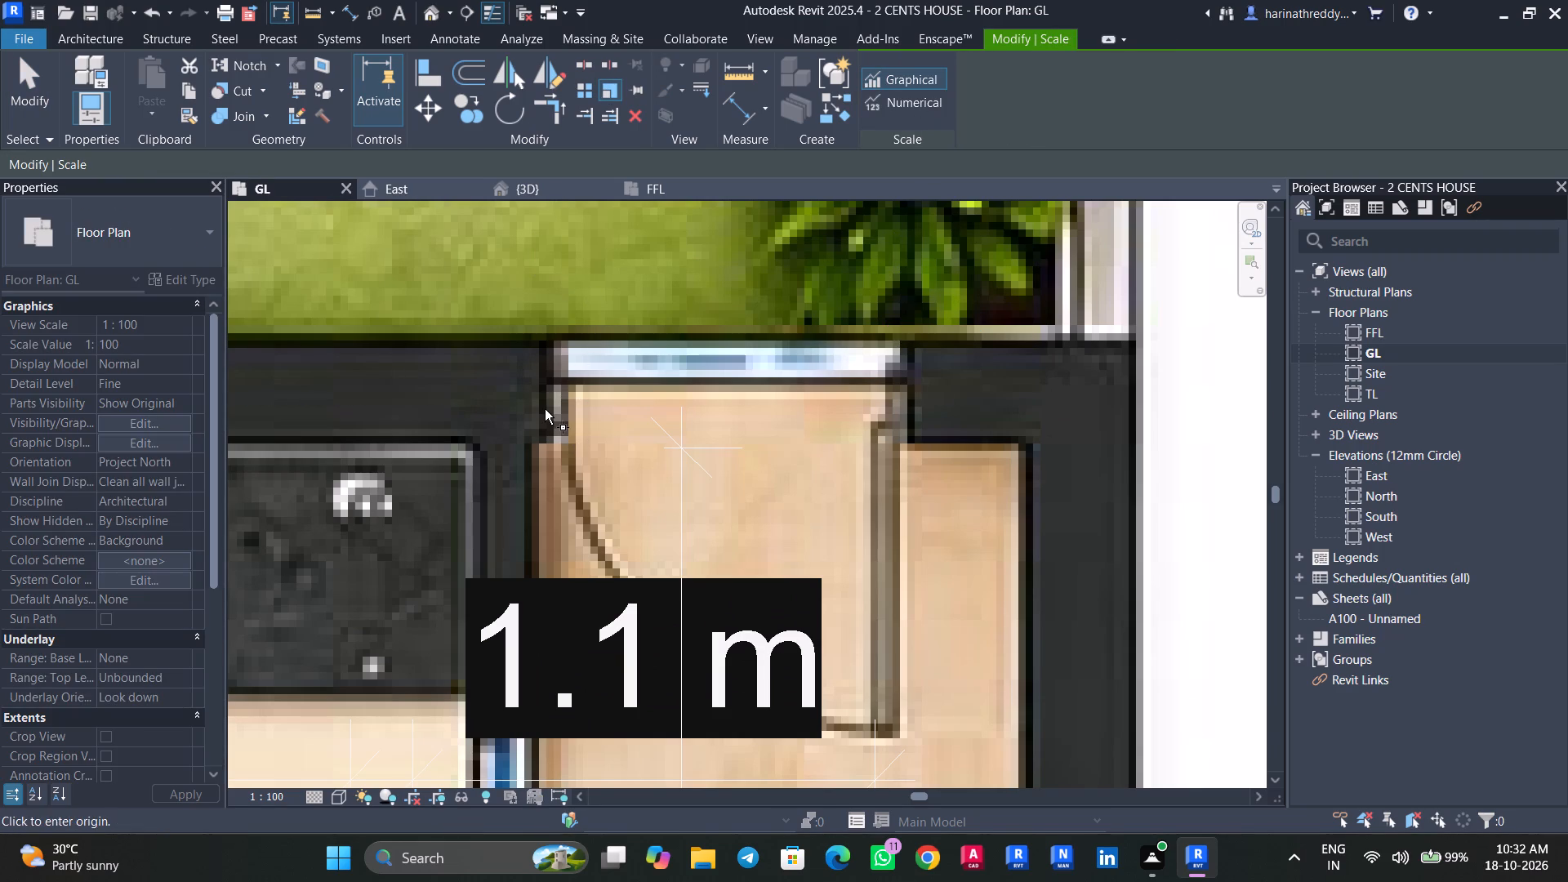
click(544, 406)
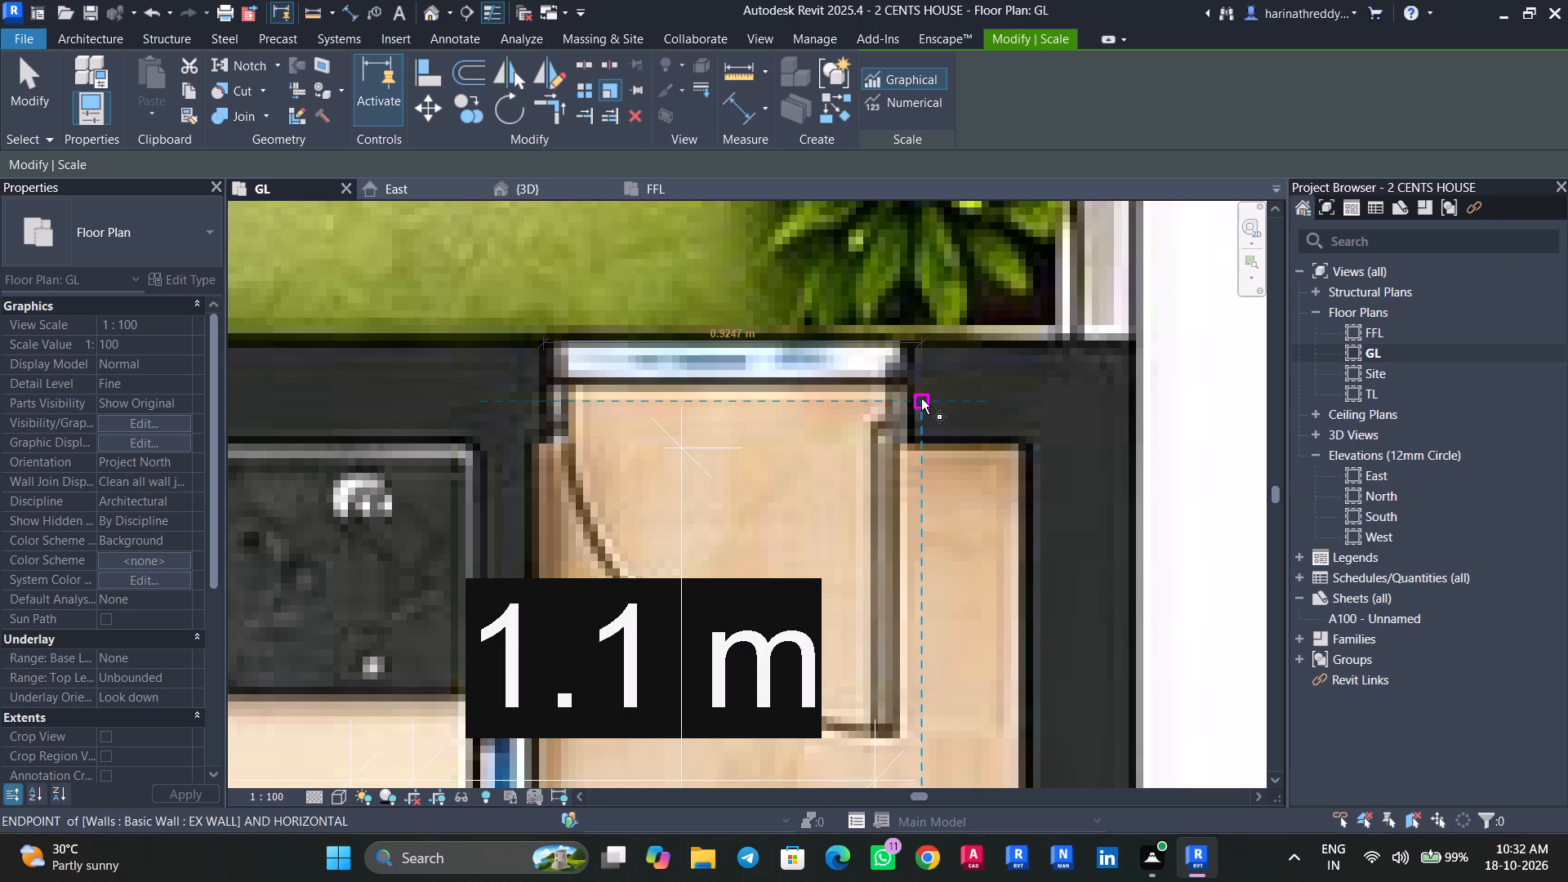
key(Escape)
key(Escape)
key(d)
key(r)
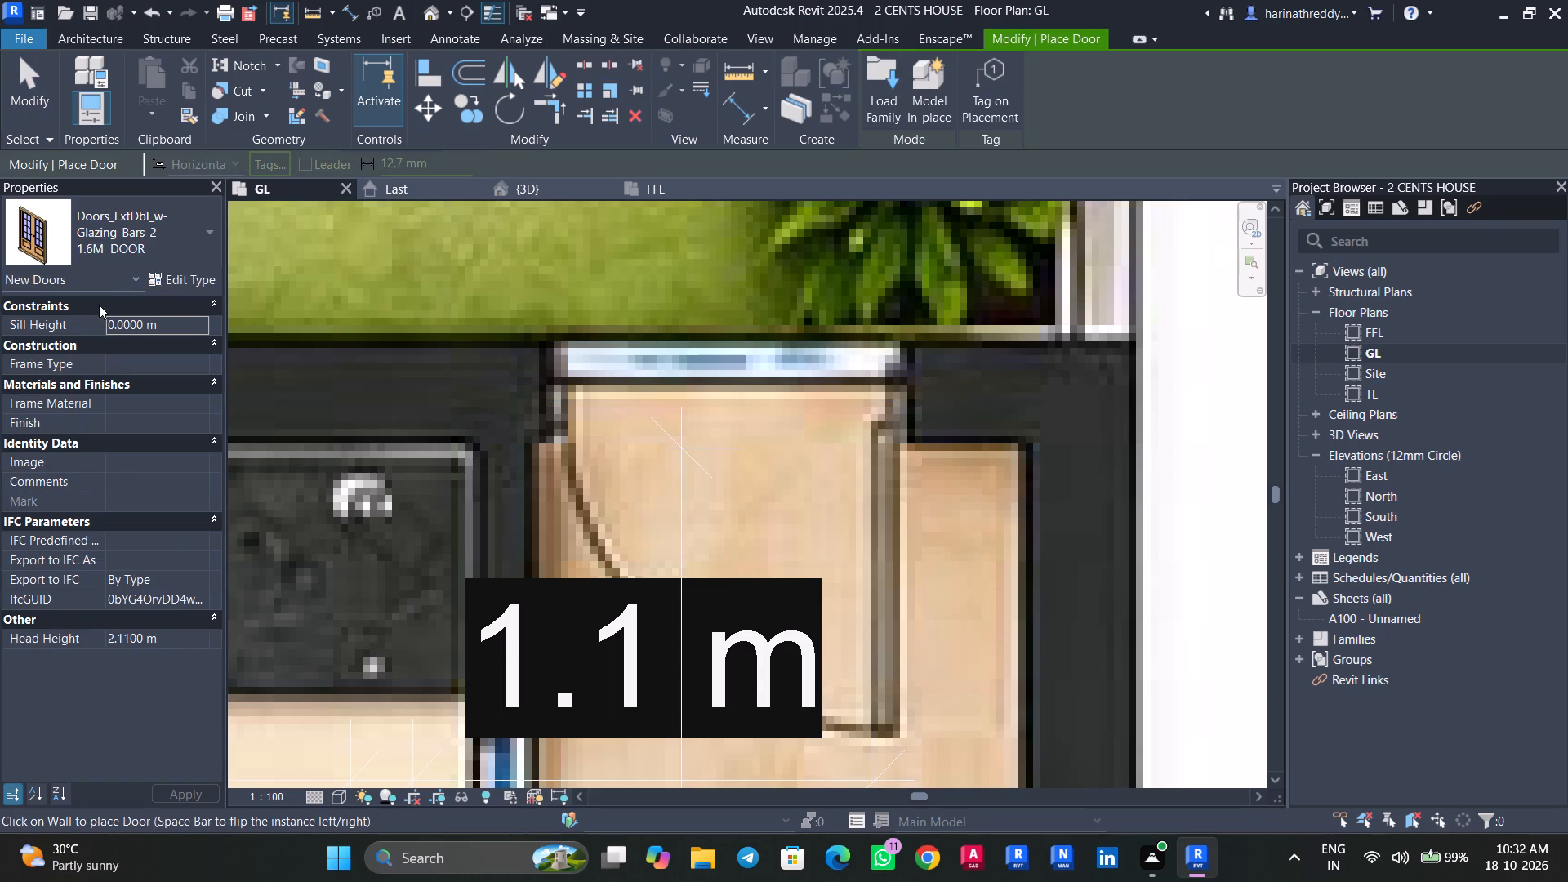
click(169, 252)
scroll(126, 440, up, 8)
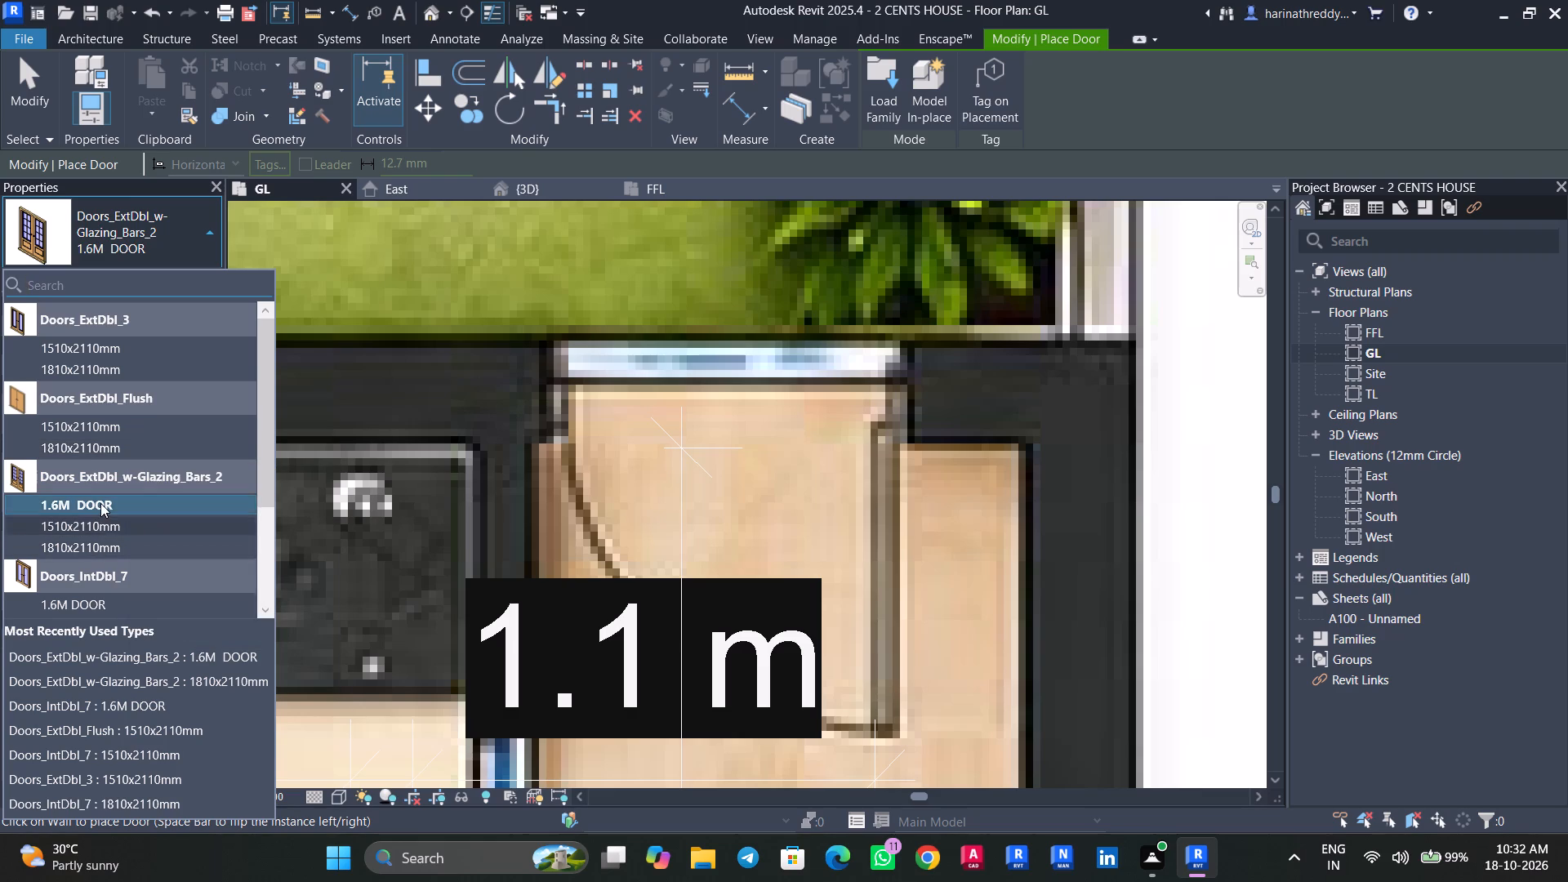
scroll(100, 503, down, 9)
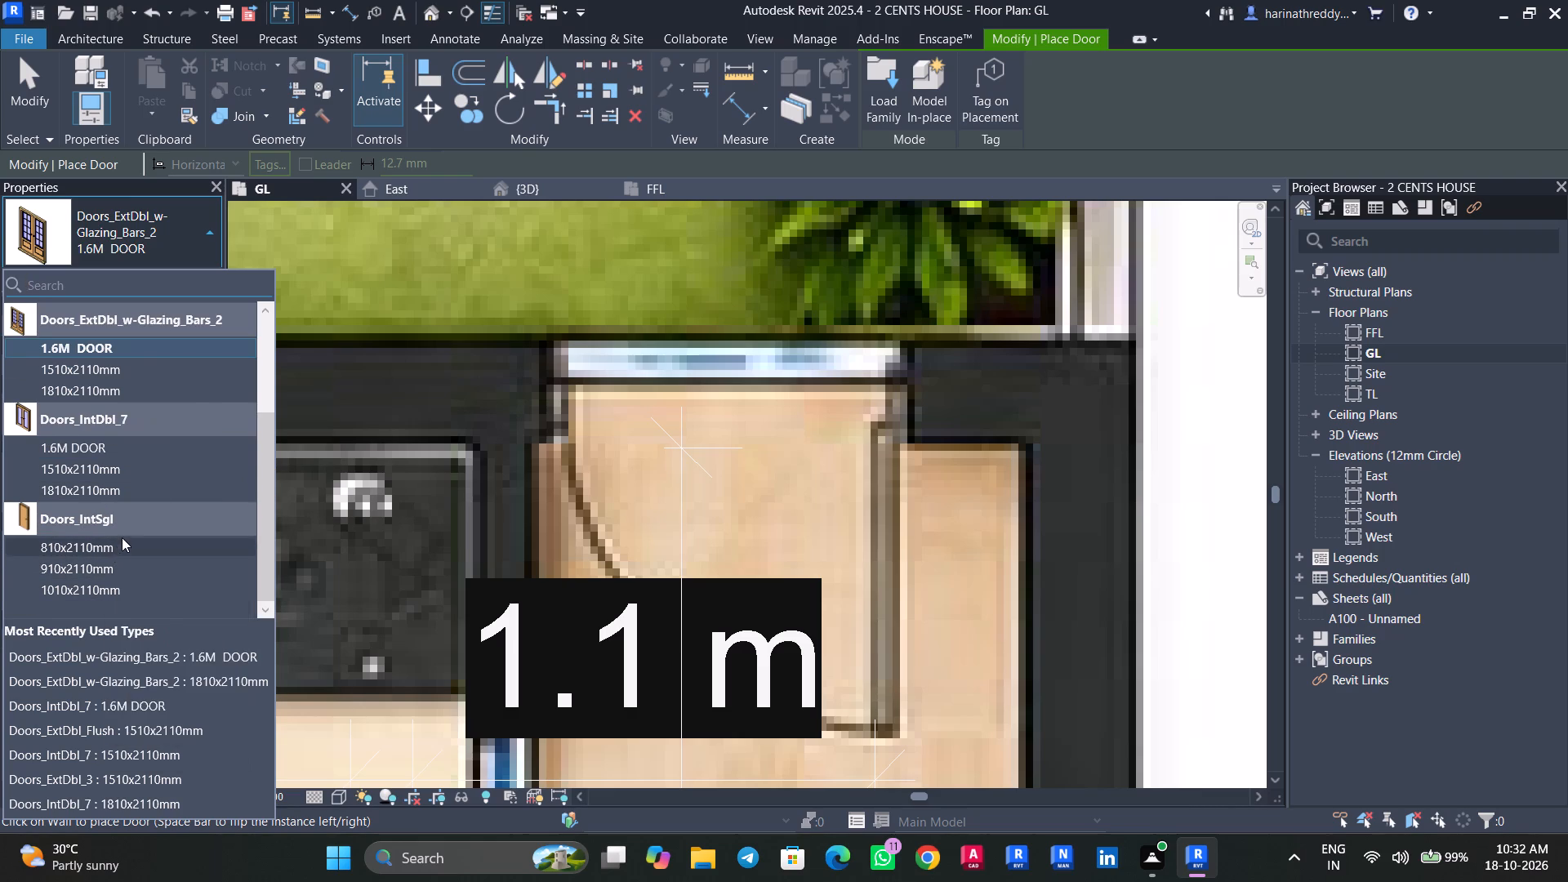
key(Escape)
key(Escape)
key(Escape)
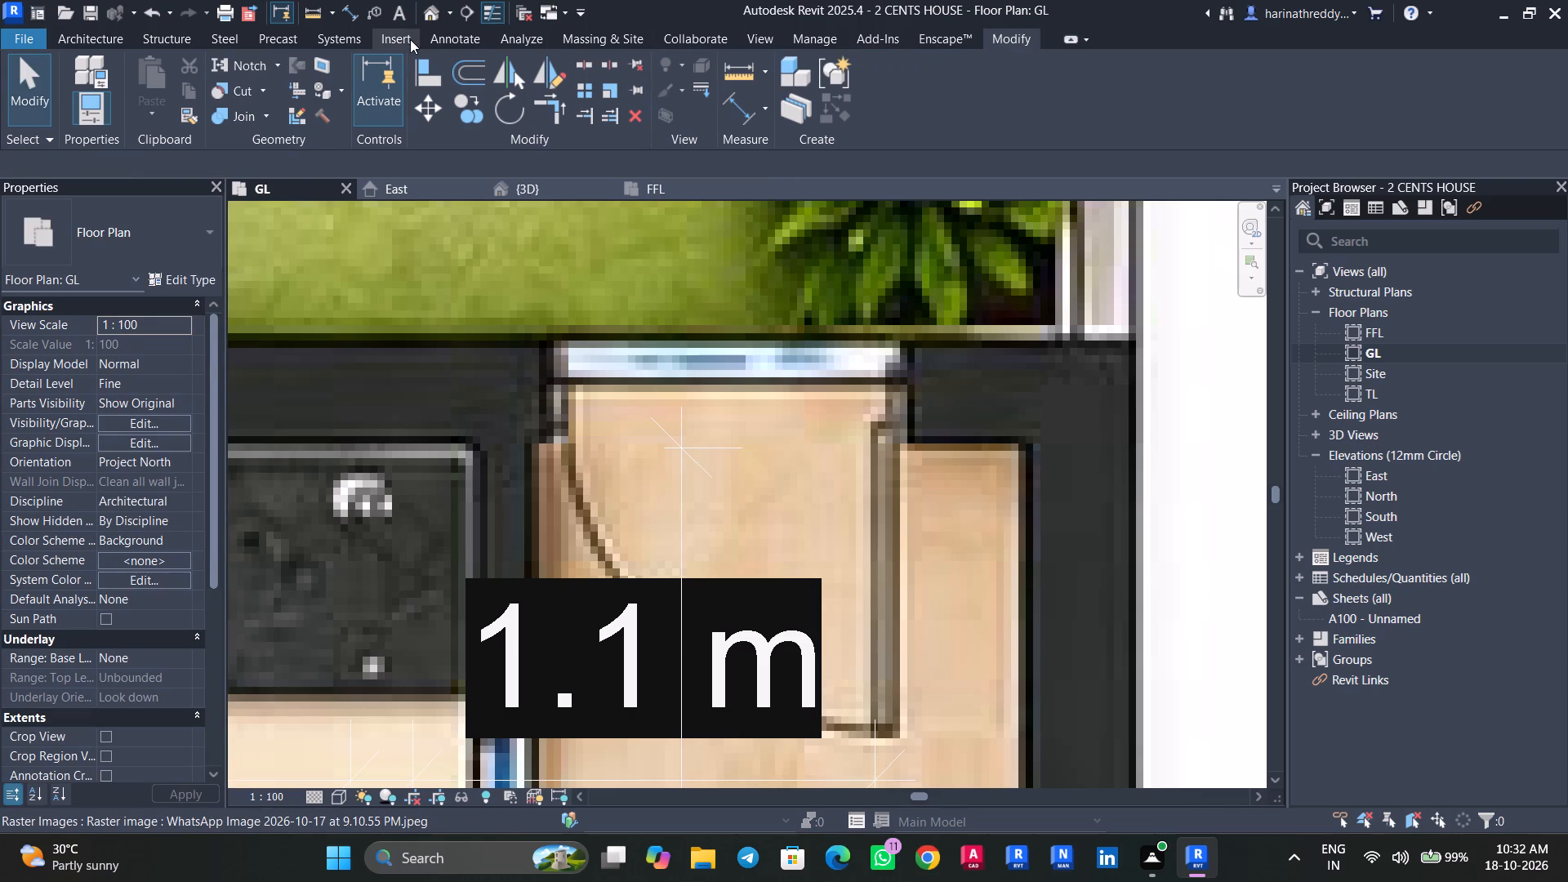
Load the plain single-leaf interior door family Doors_IntSgl_1 from the Autodesk door library.
click(408, 38)
click(852, 107)
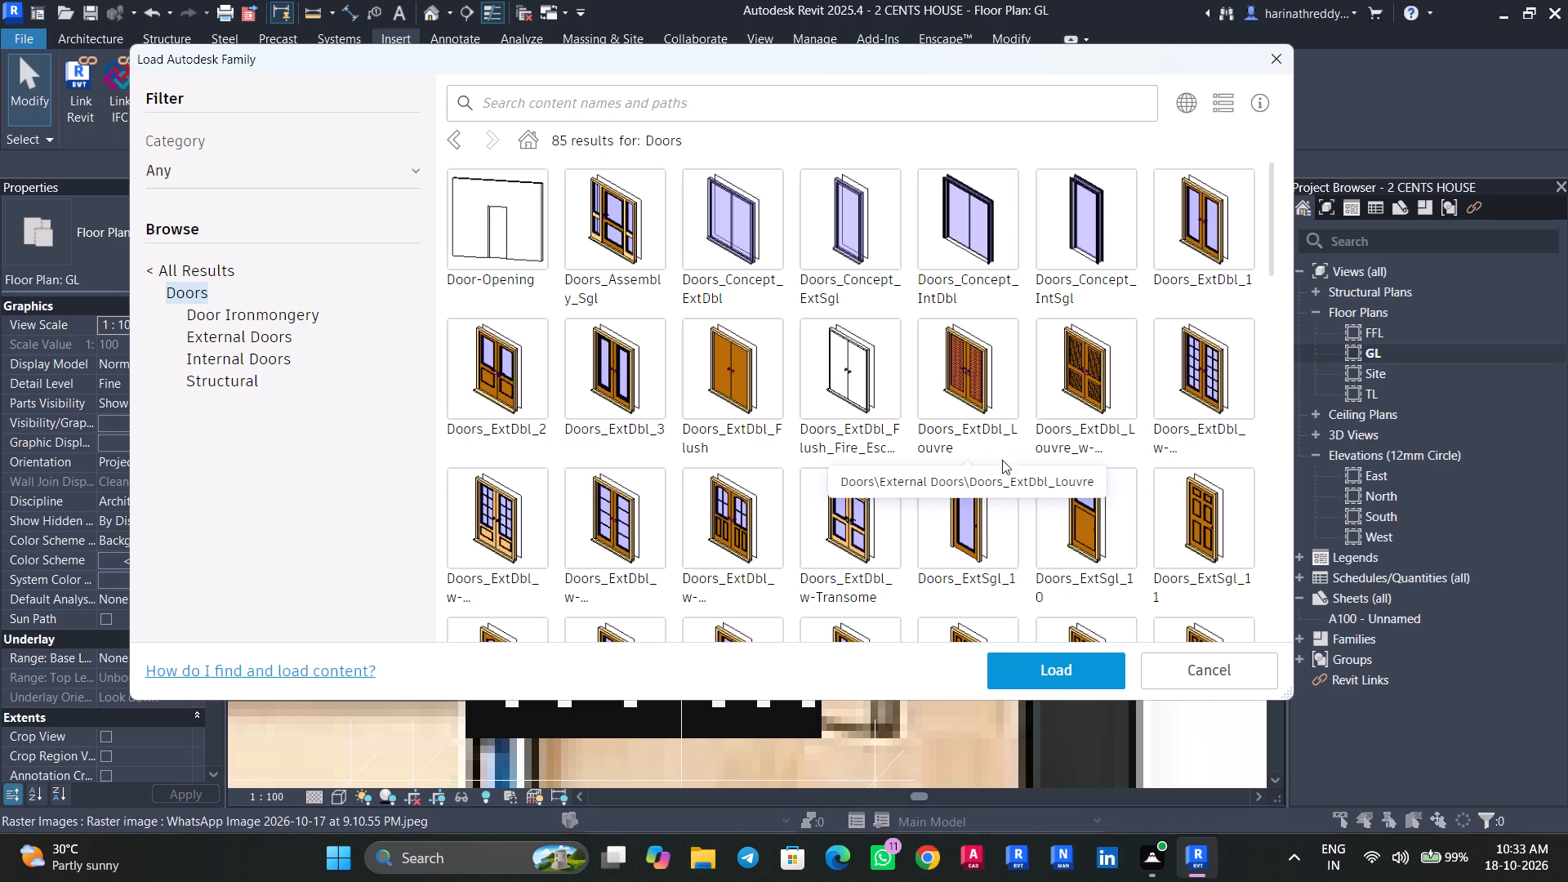
scroll(1146, 439, down, 2)
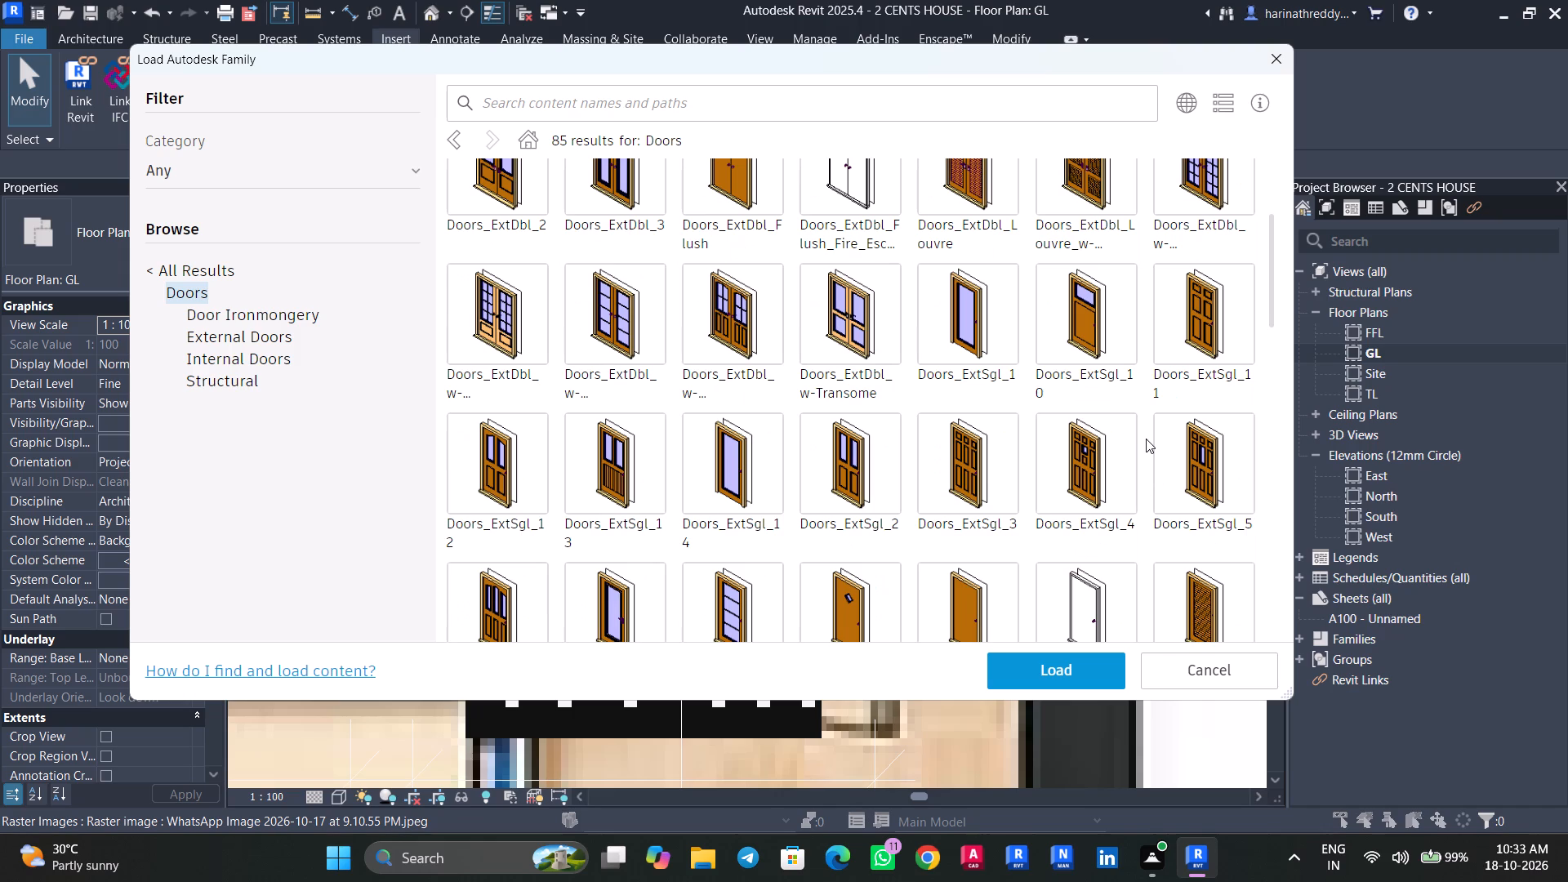
scroll(1146, 439, down, 3)
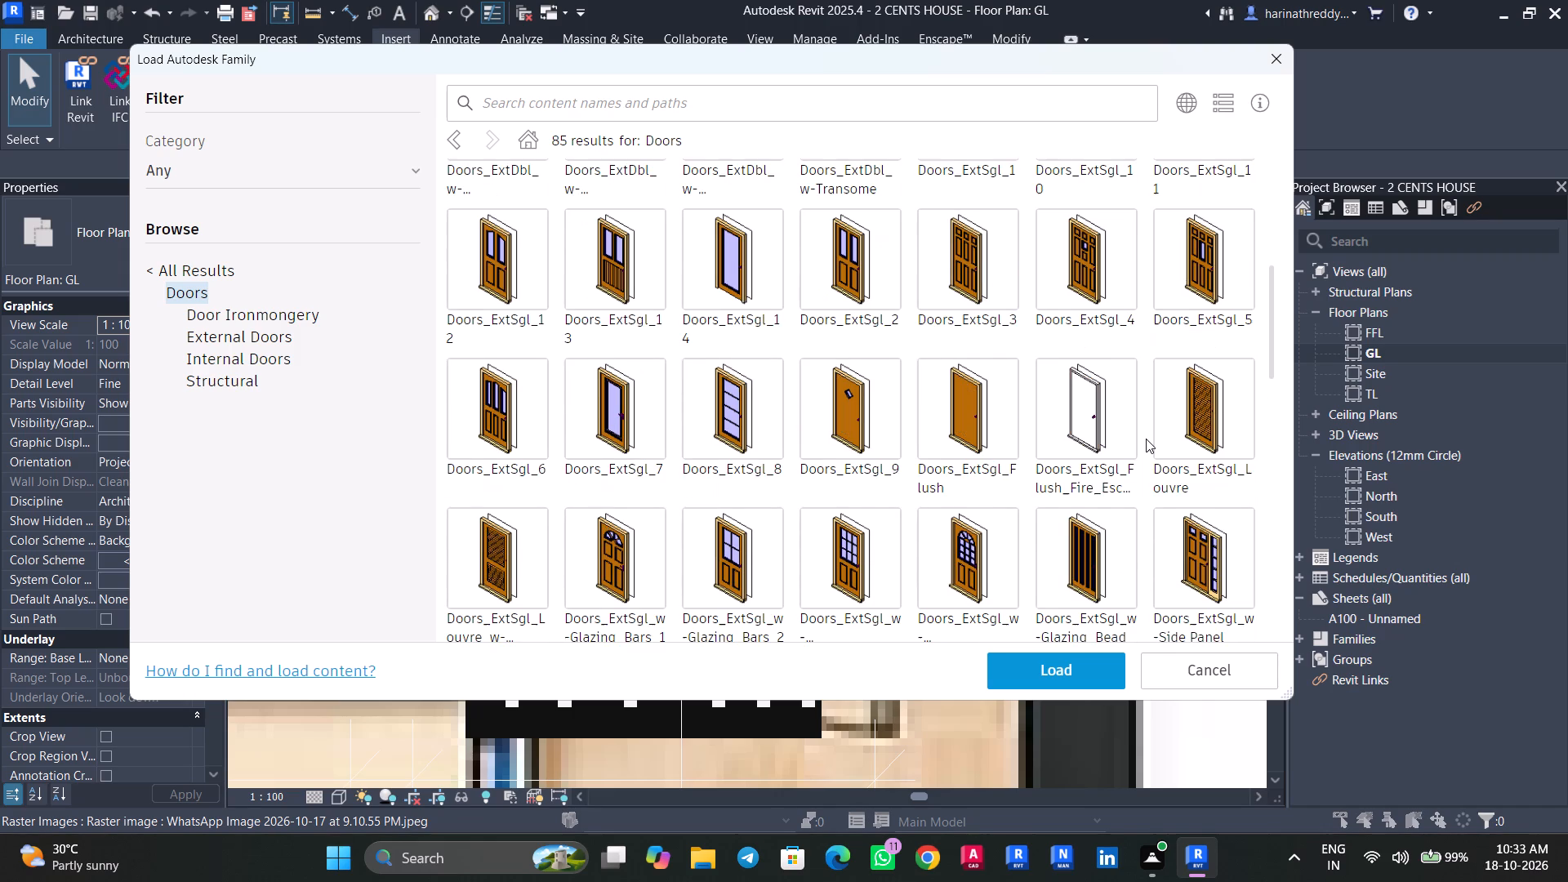
scroll(1146, 439, down, 6)
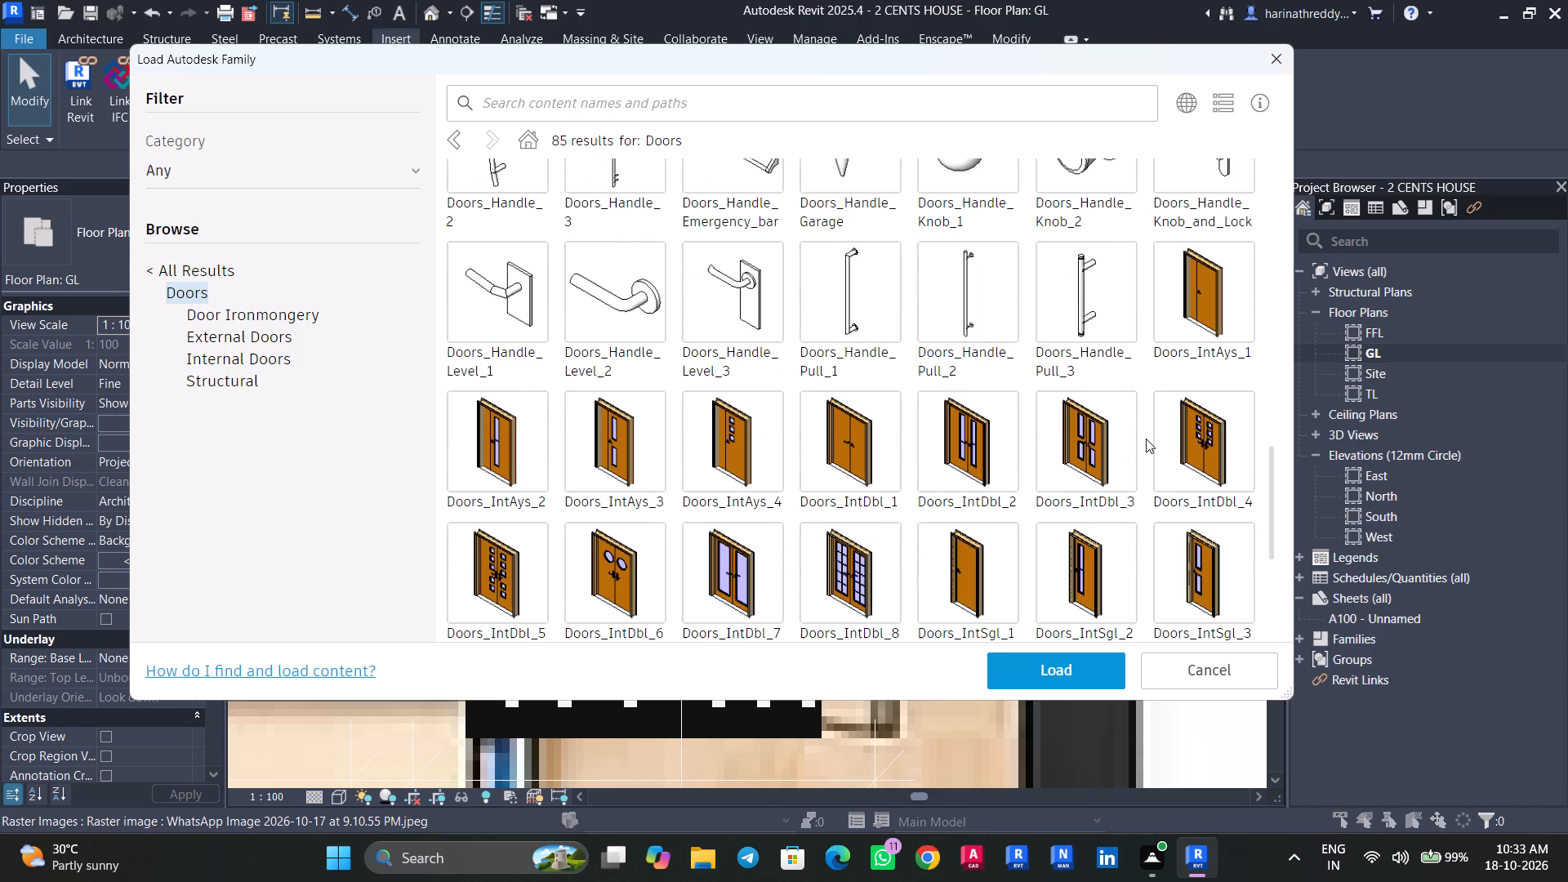
scroll(1146, 439, down, 2)
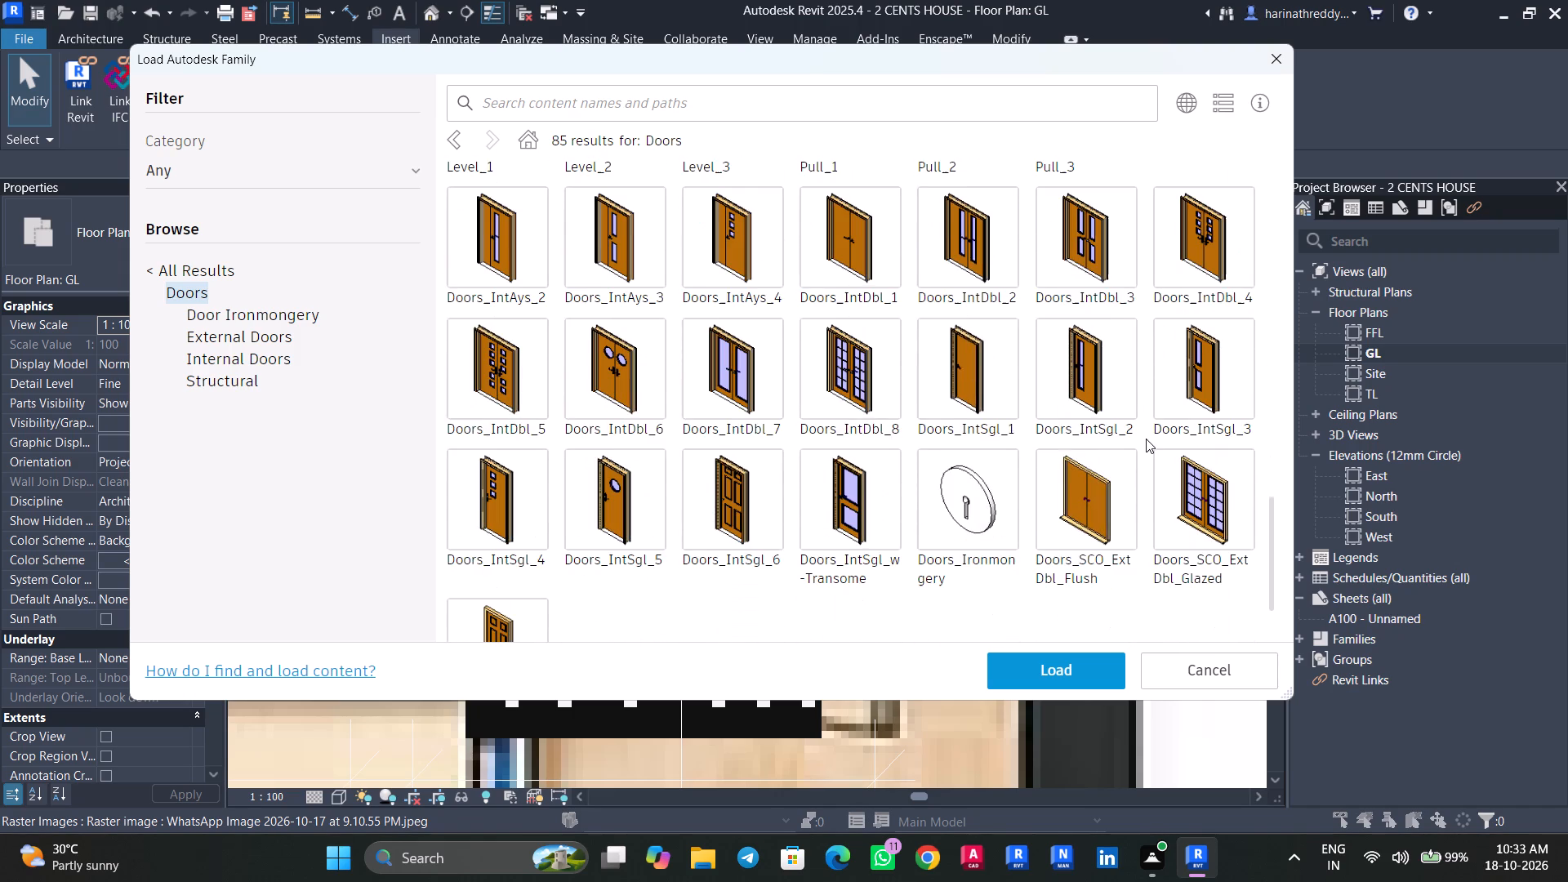
click(930, 322)
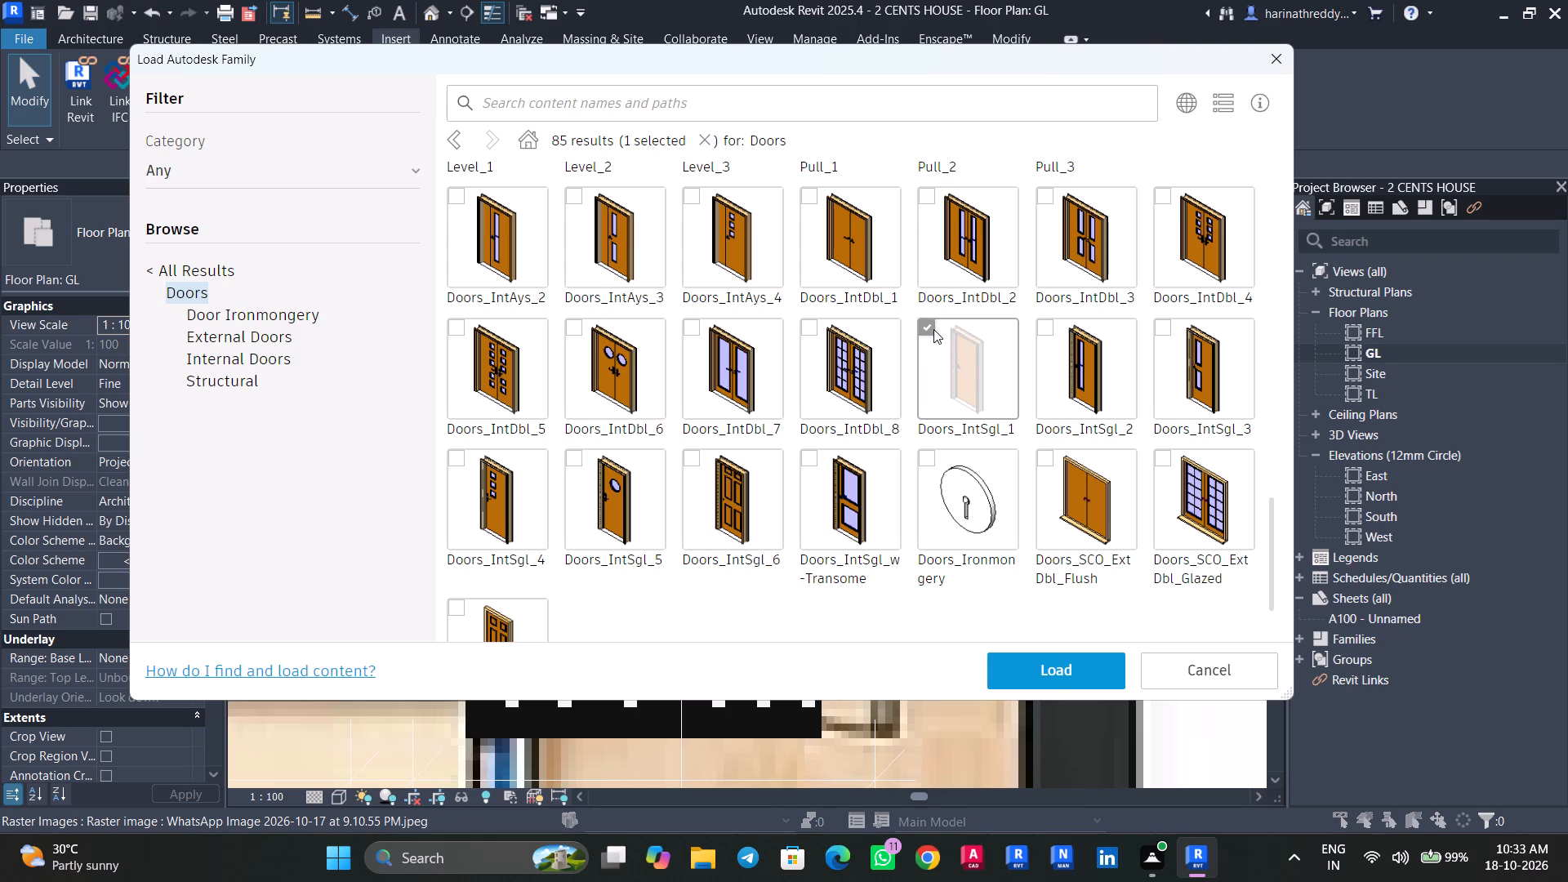
click(930, 331)
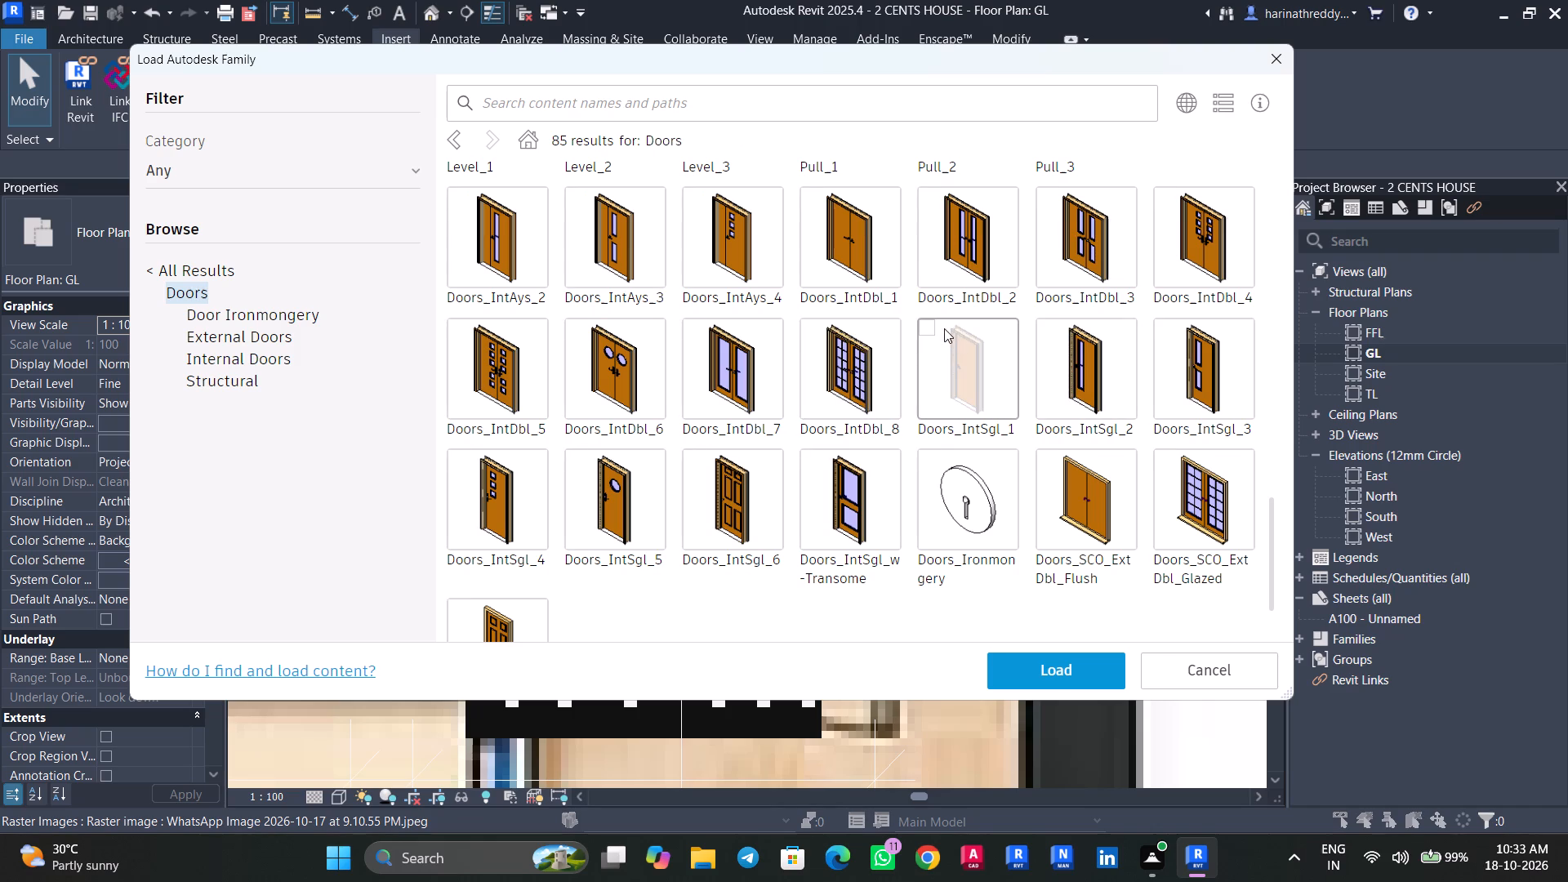
click(944, 327)
click(1015, 663)
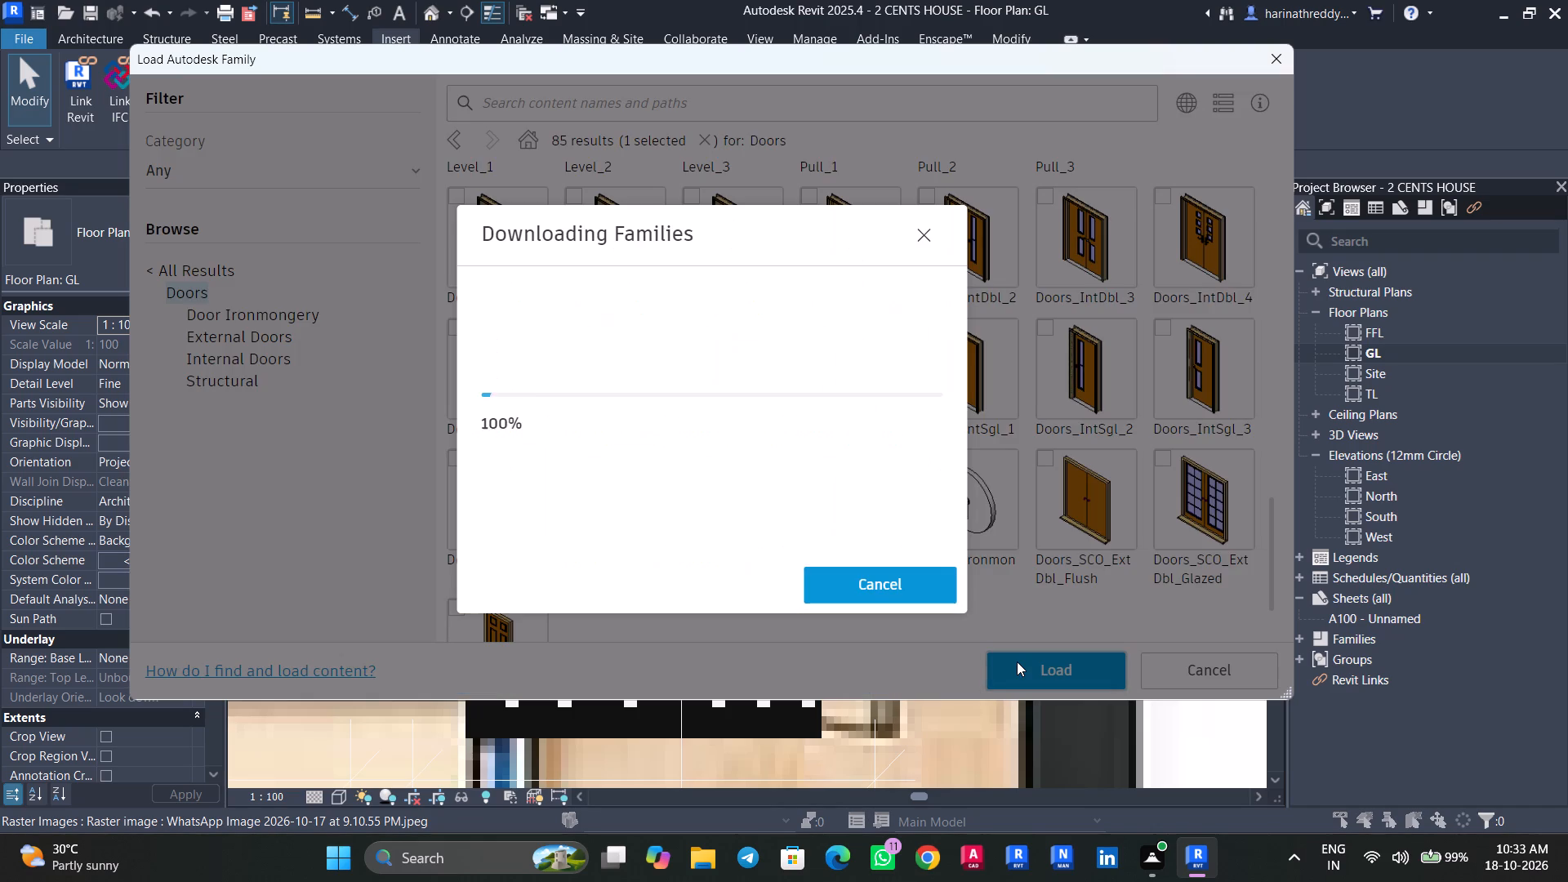
Start placing a Doors_IntSgl_1 door and duplicate its 910x2110mm type as 0.9M.
scroll(782, 499, up, 1)
scroll(782, 499, down, 7)
middle_drag(782, 499, 749, 437)
text(DR)
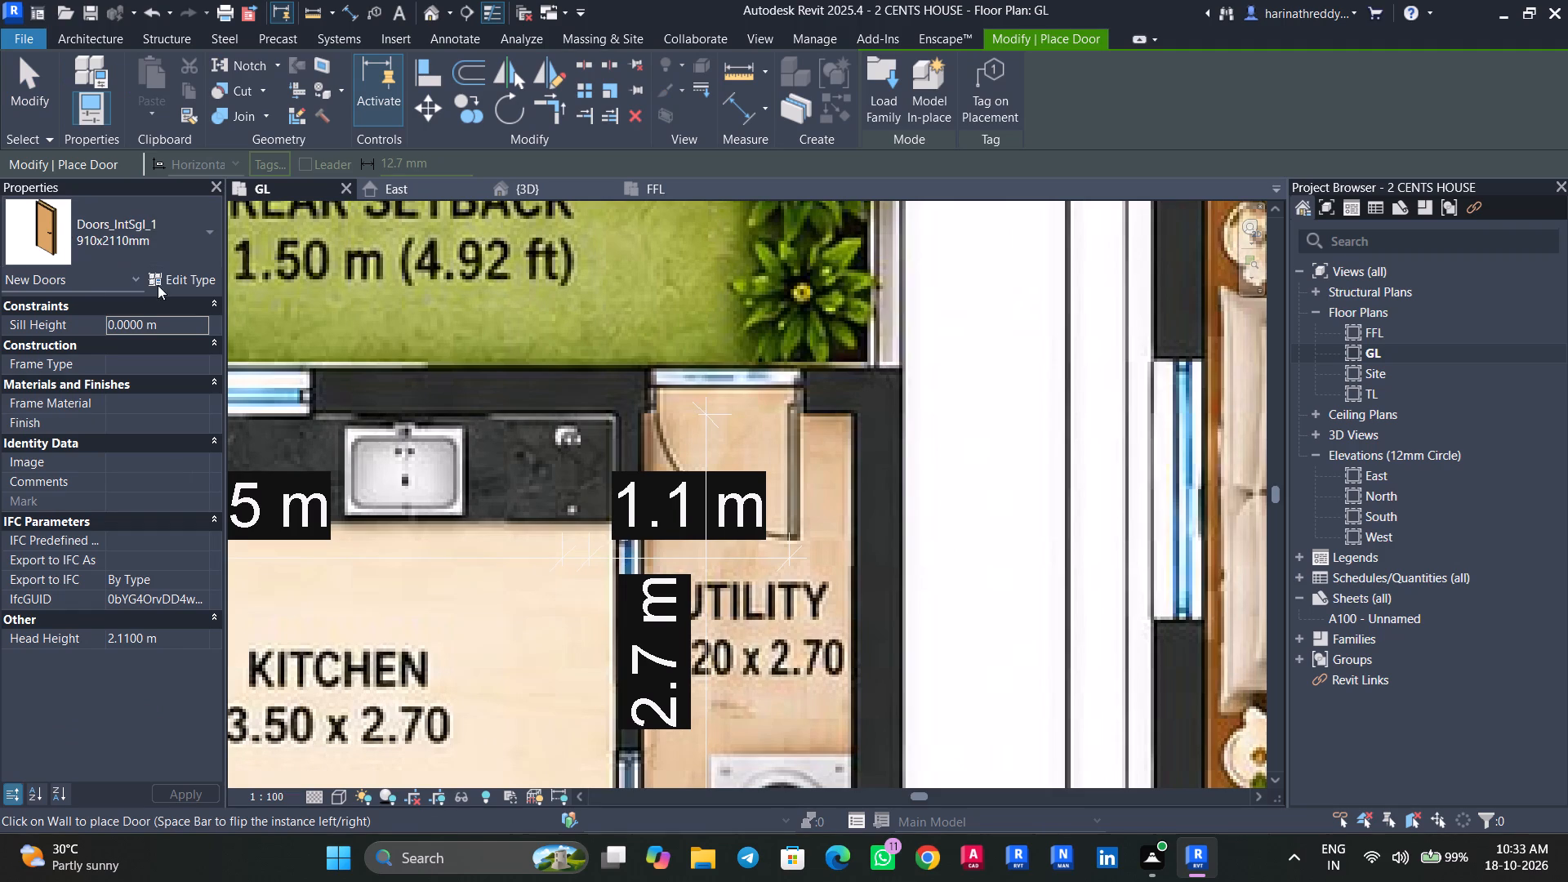
click(191, 285)
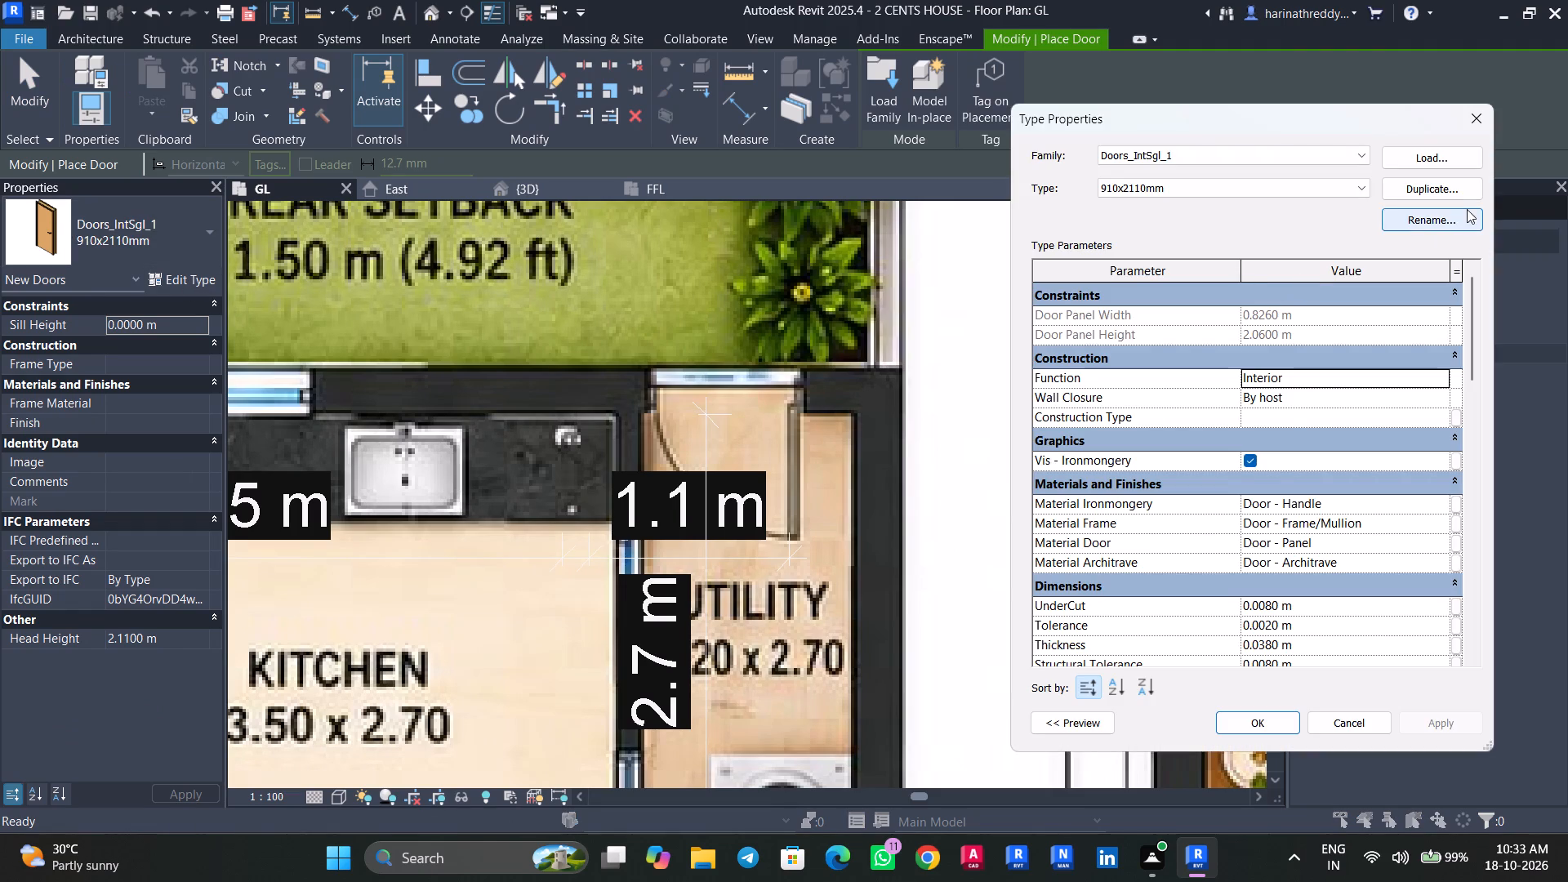
click(1466, 196)
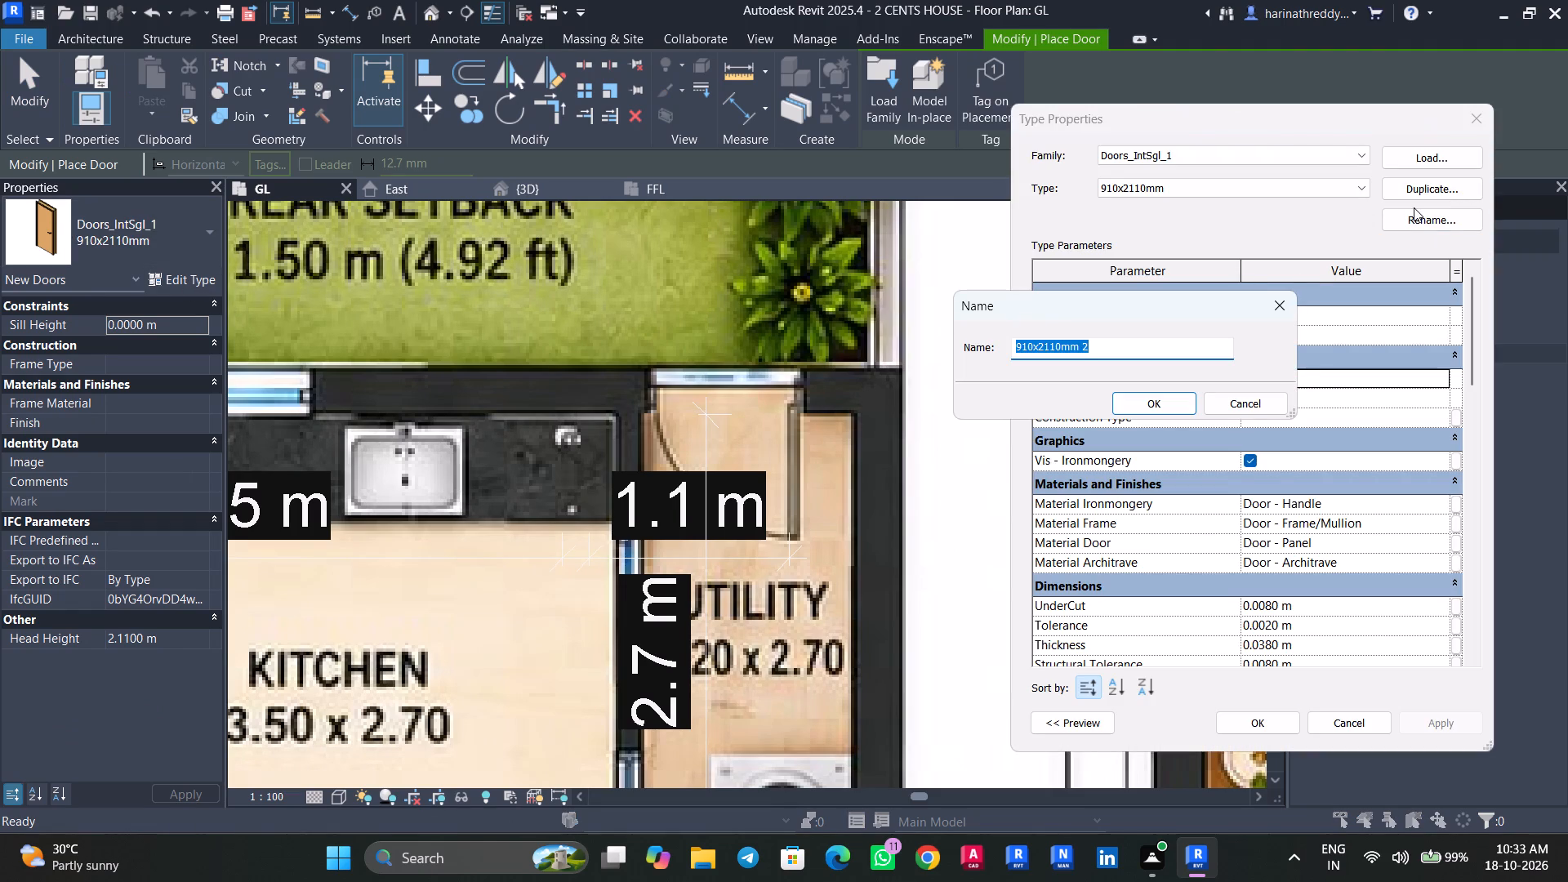
text(0.9M)
key(space)
key(Return)
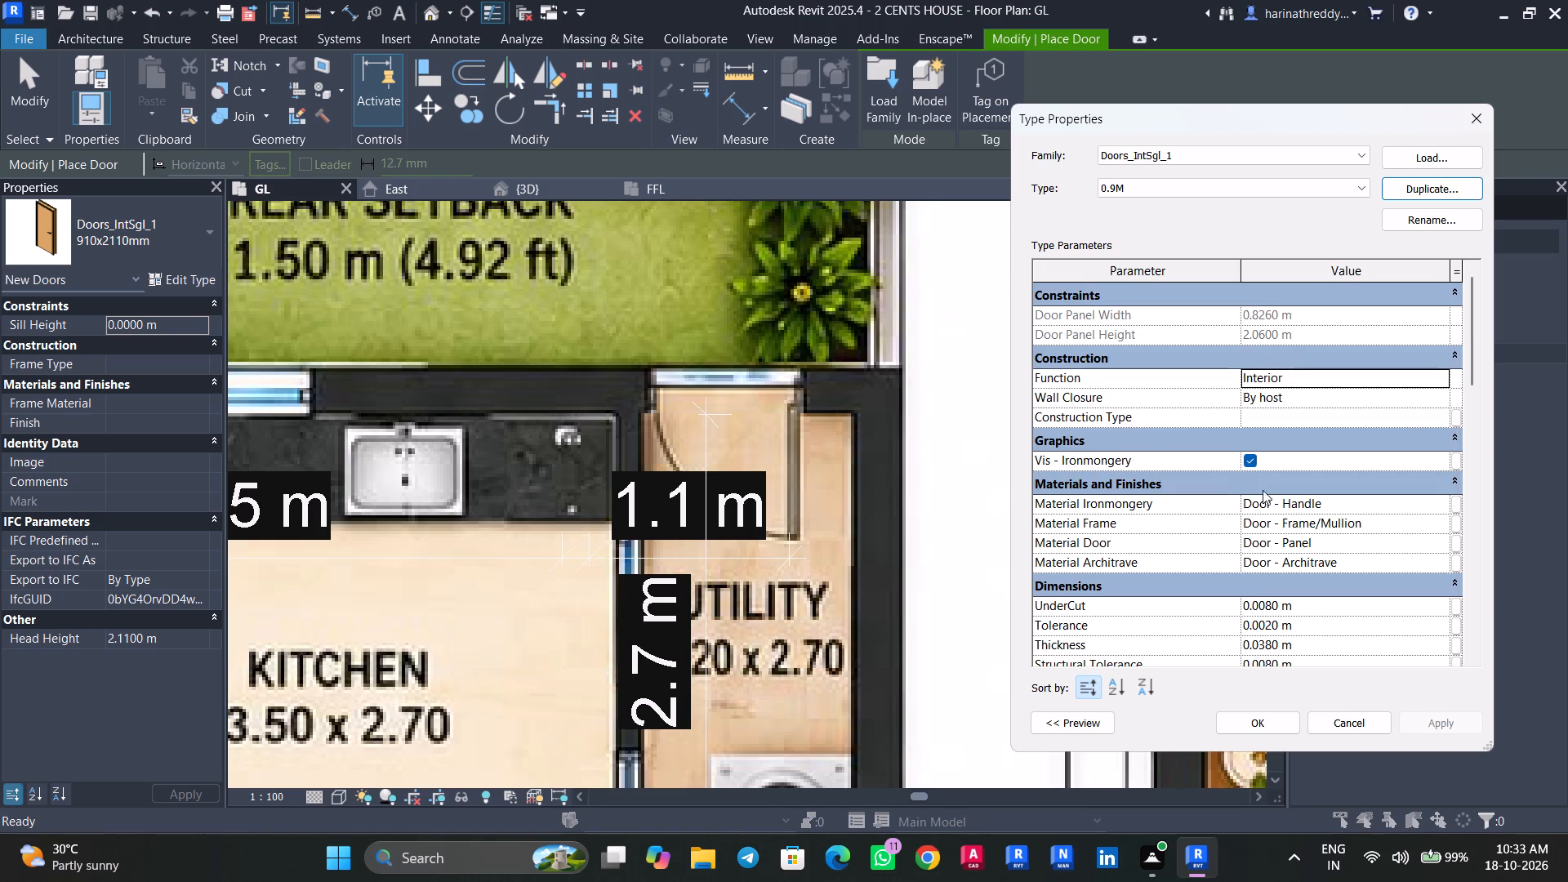
Set the 0.9M door type's rough width to 0.9 m and apply it.
scroll(1232, 506, down, 4)
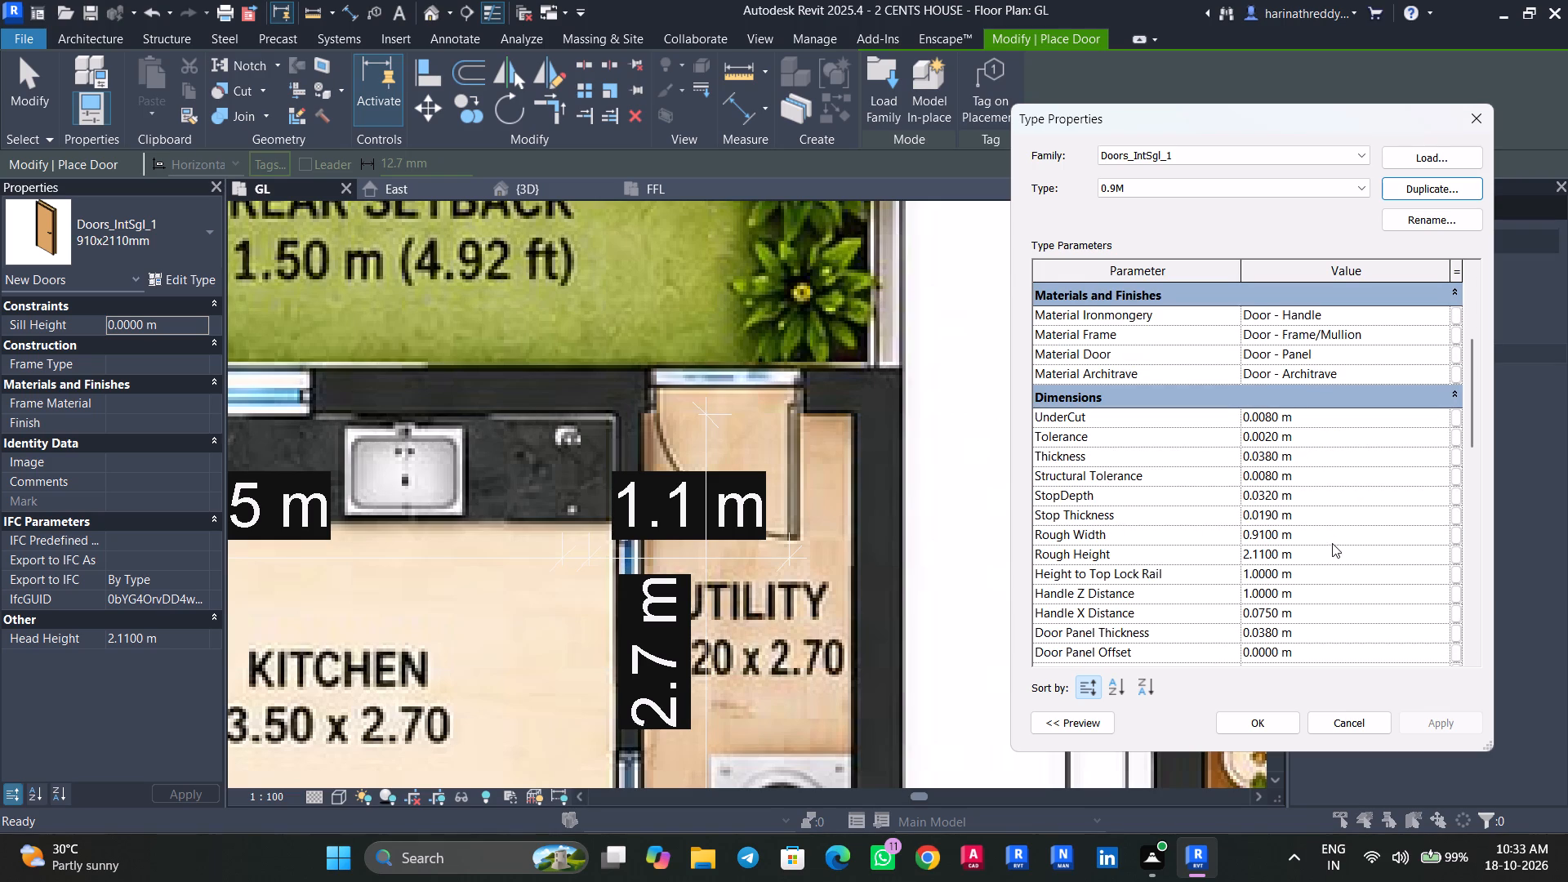
click(1325, 529)
text(0.9)
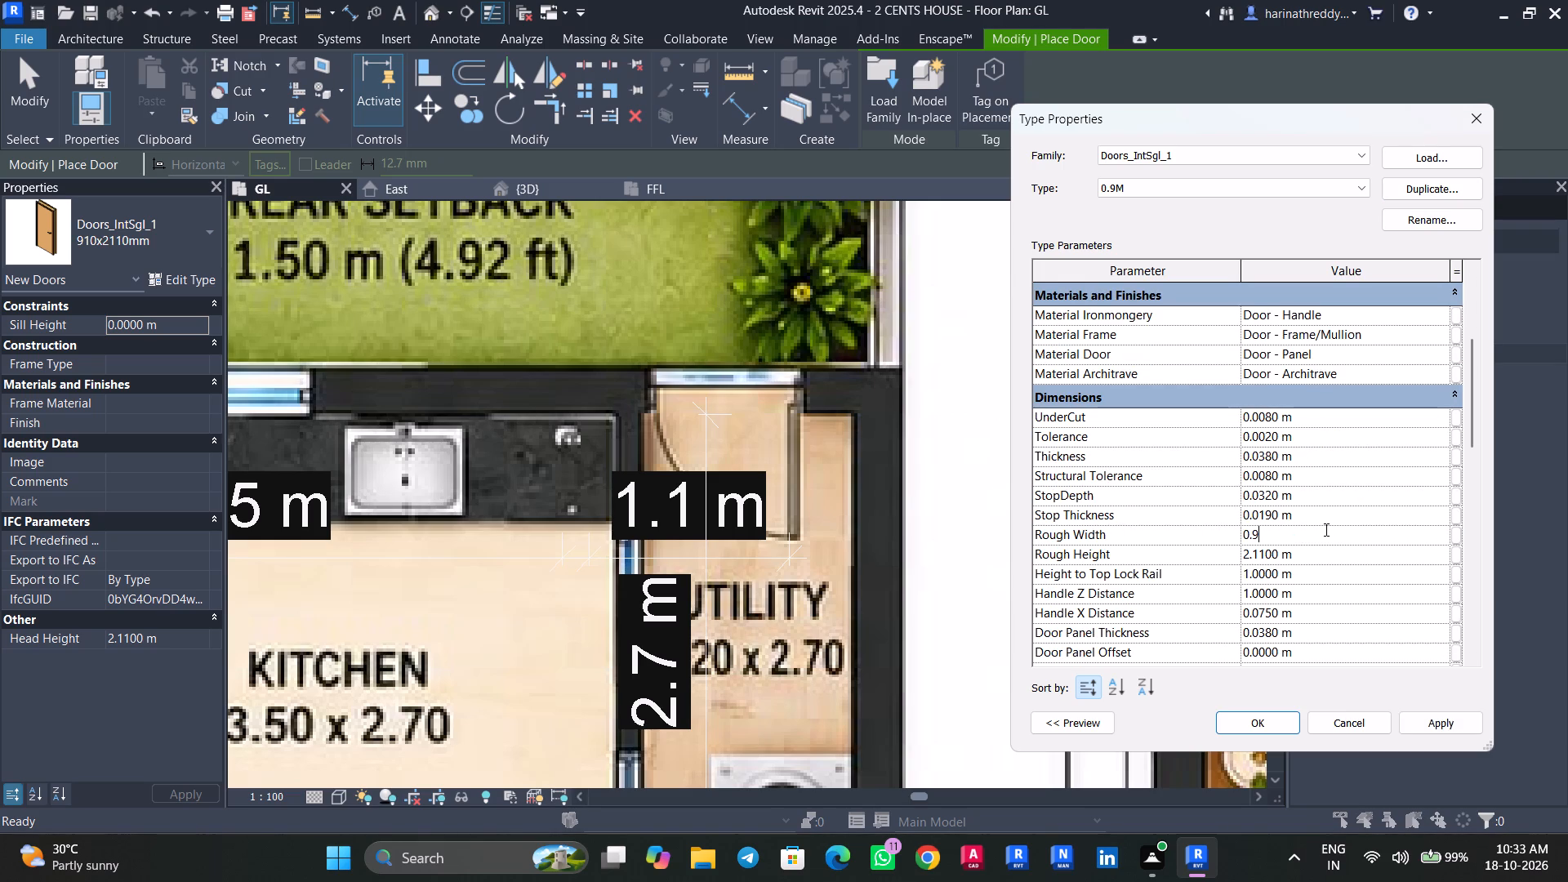
key(Return)
click(1461, 737)
click(1451, 699)
click(1445, 706)
click(1445, 719)
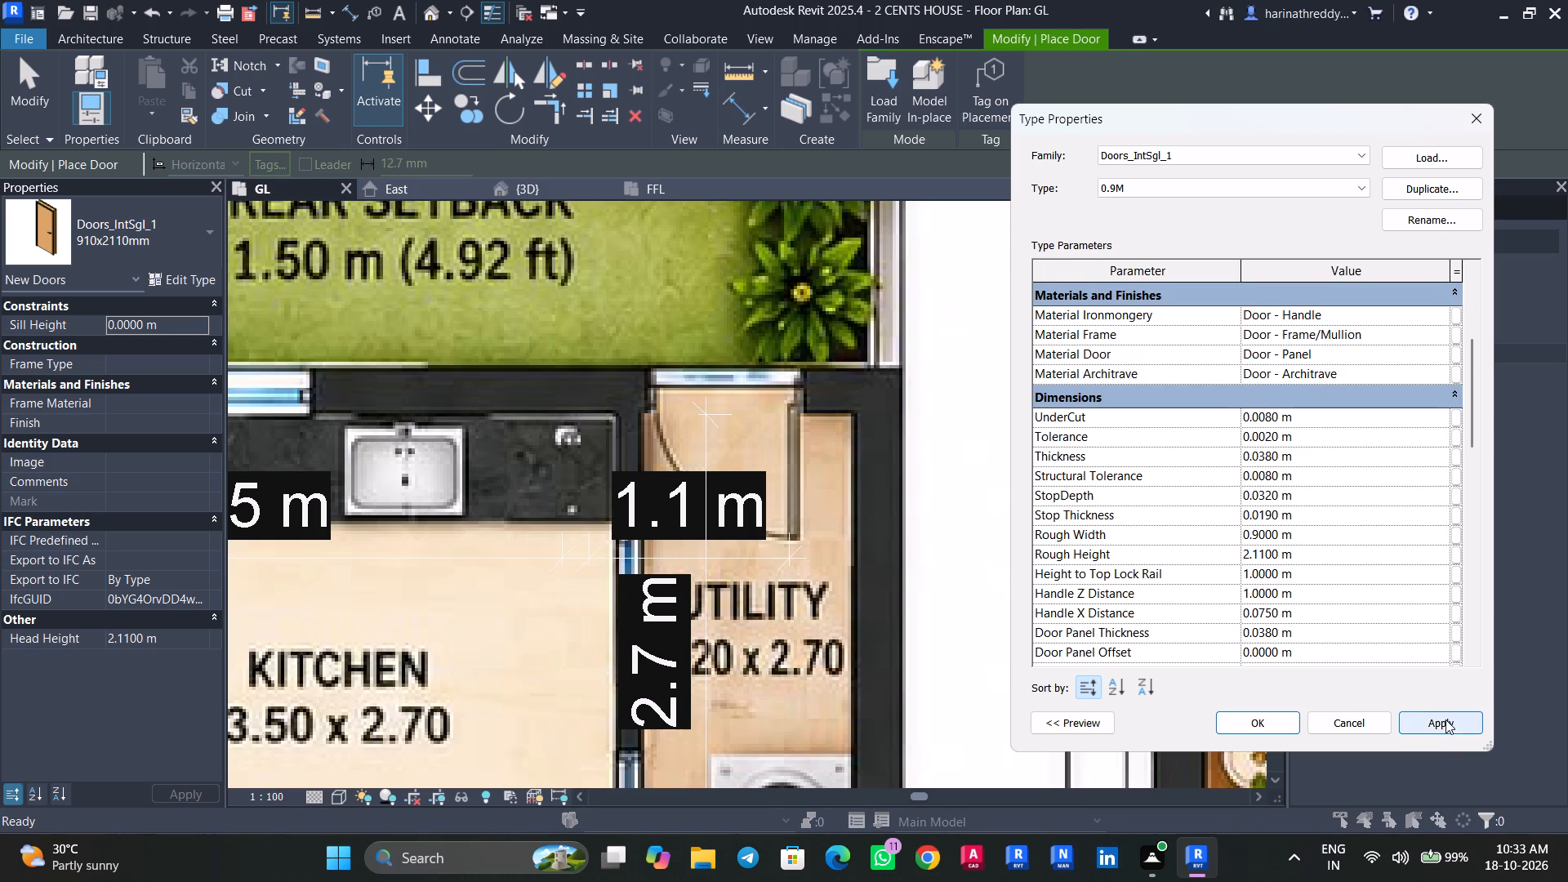
click(1236, 723)
Place a 0.9M door with 0.15 m sill height in the utility room's rear wall opening, flipped to swing inward.
click(173, 318)
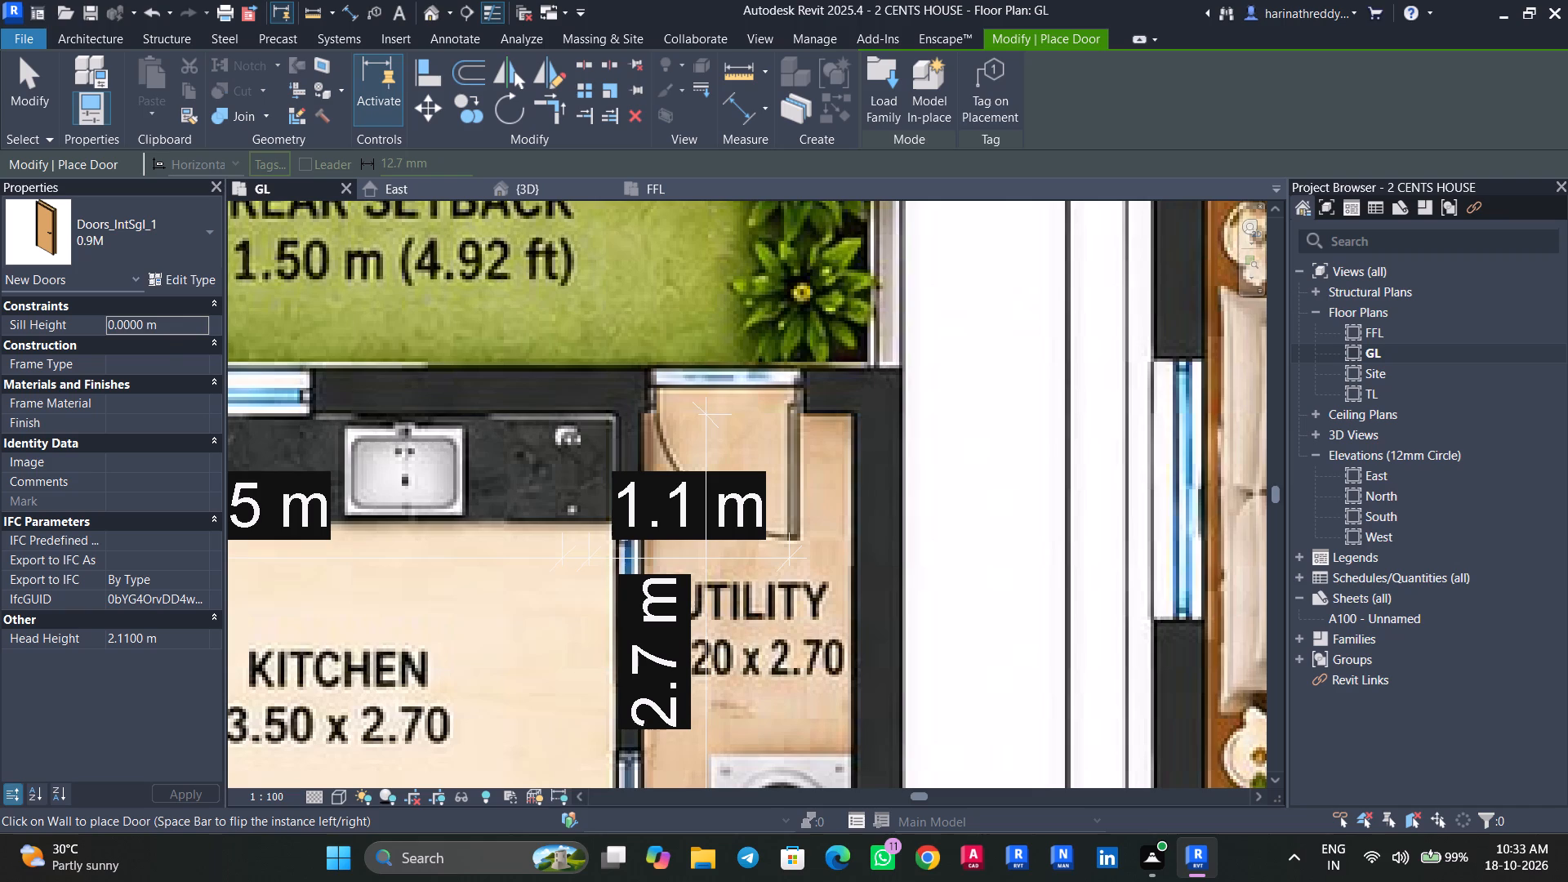
text(0.15)
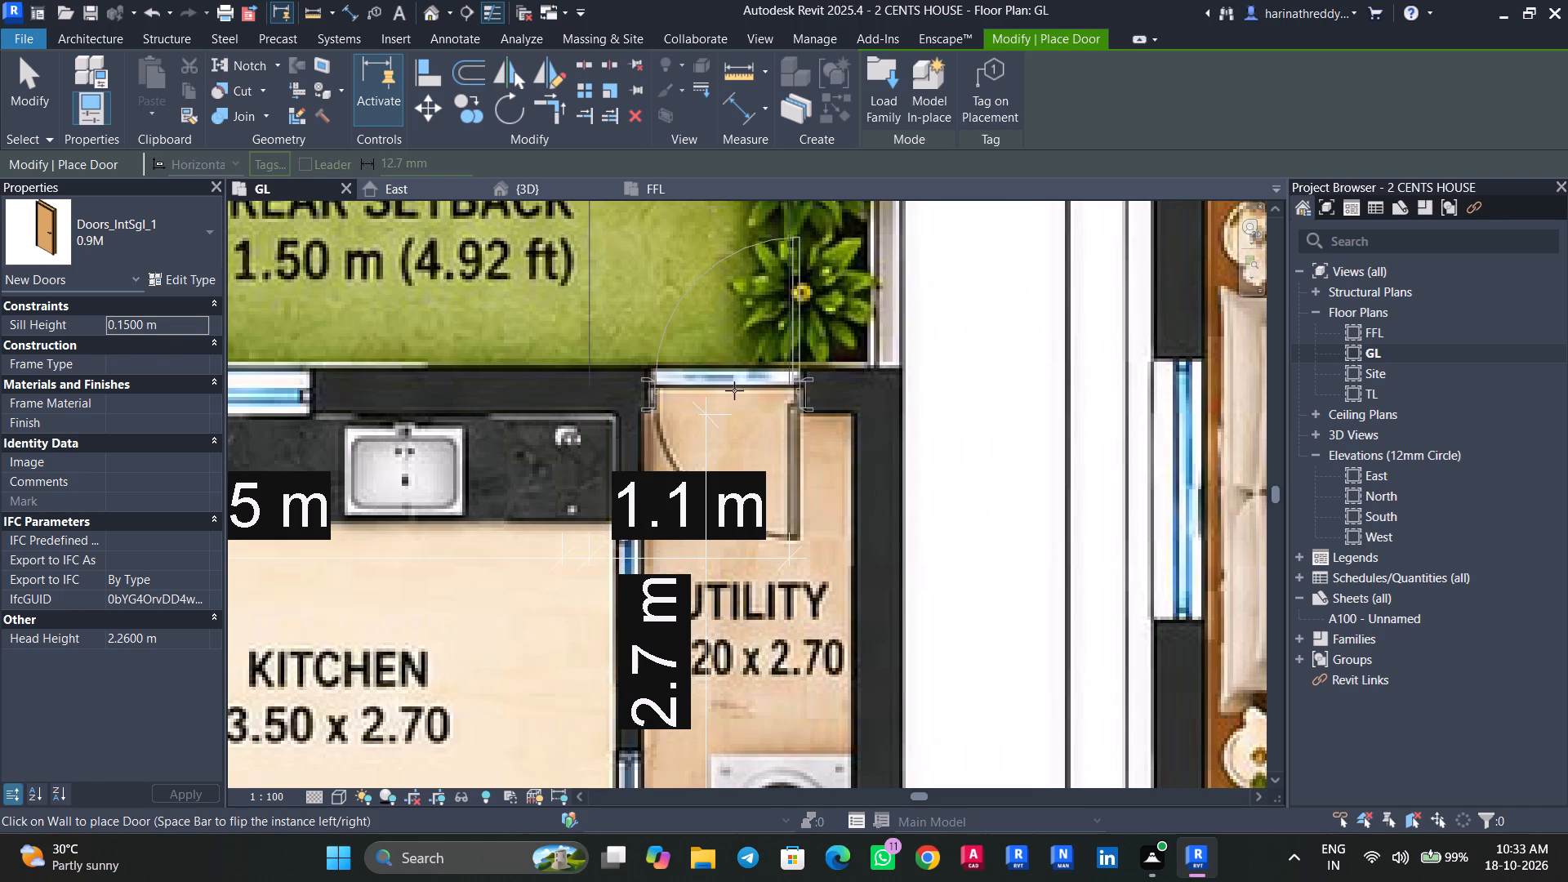
key(space)
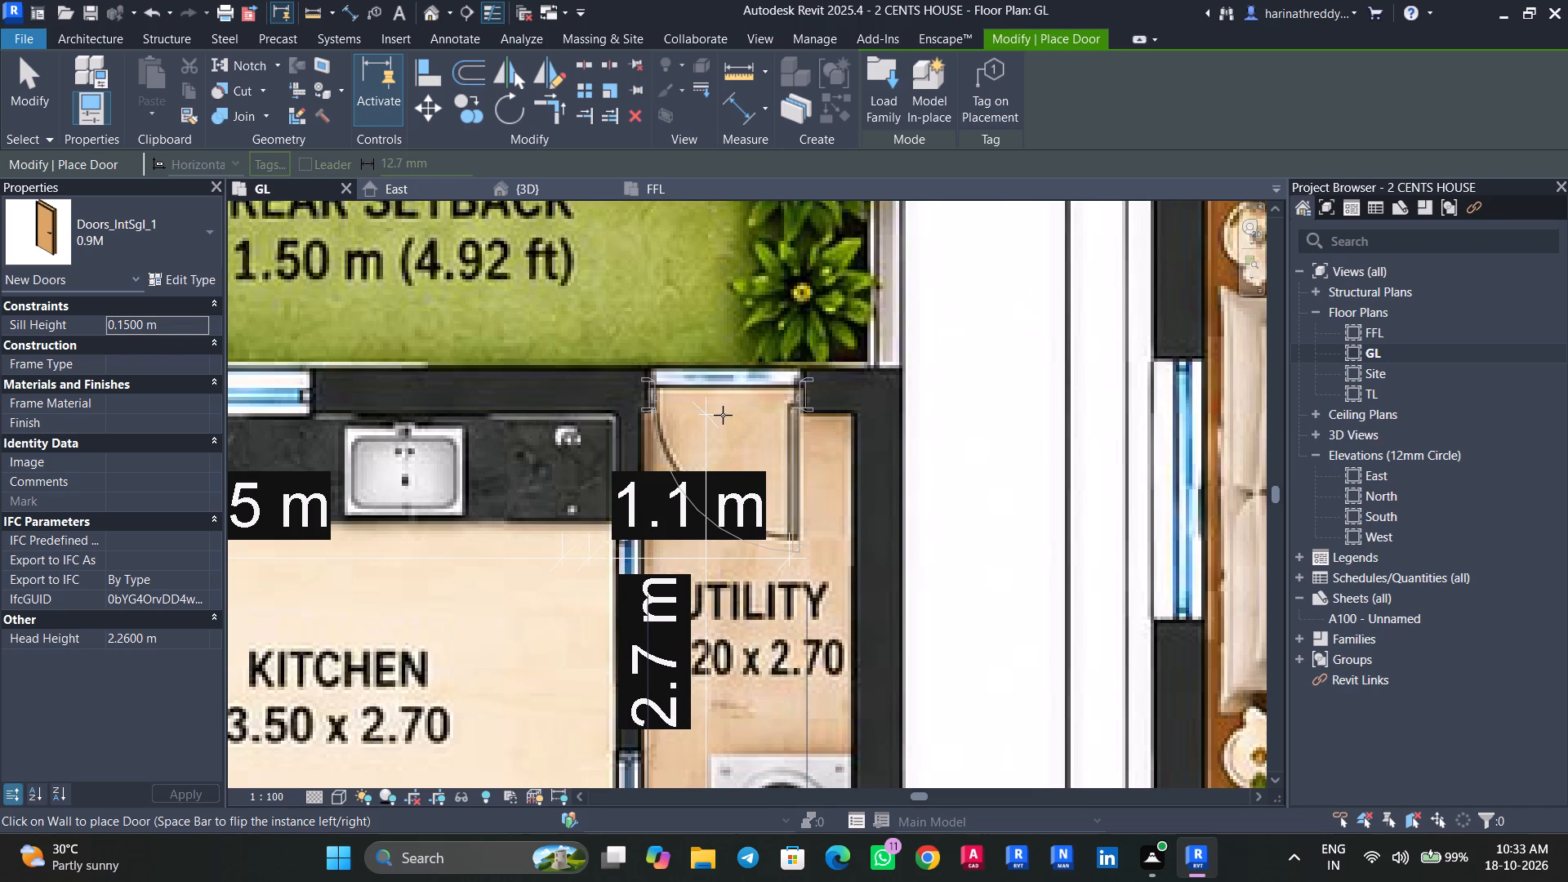
click(723, 415)
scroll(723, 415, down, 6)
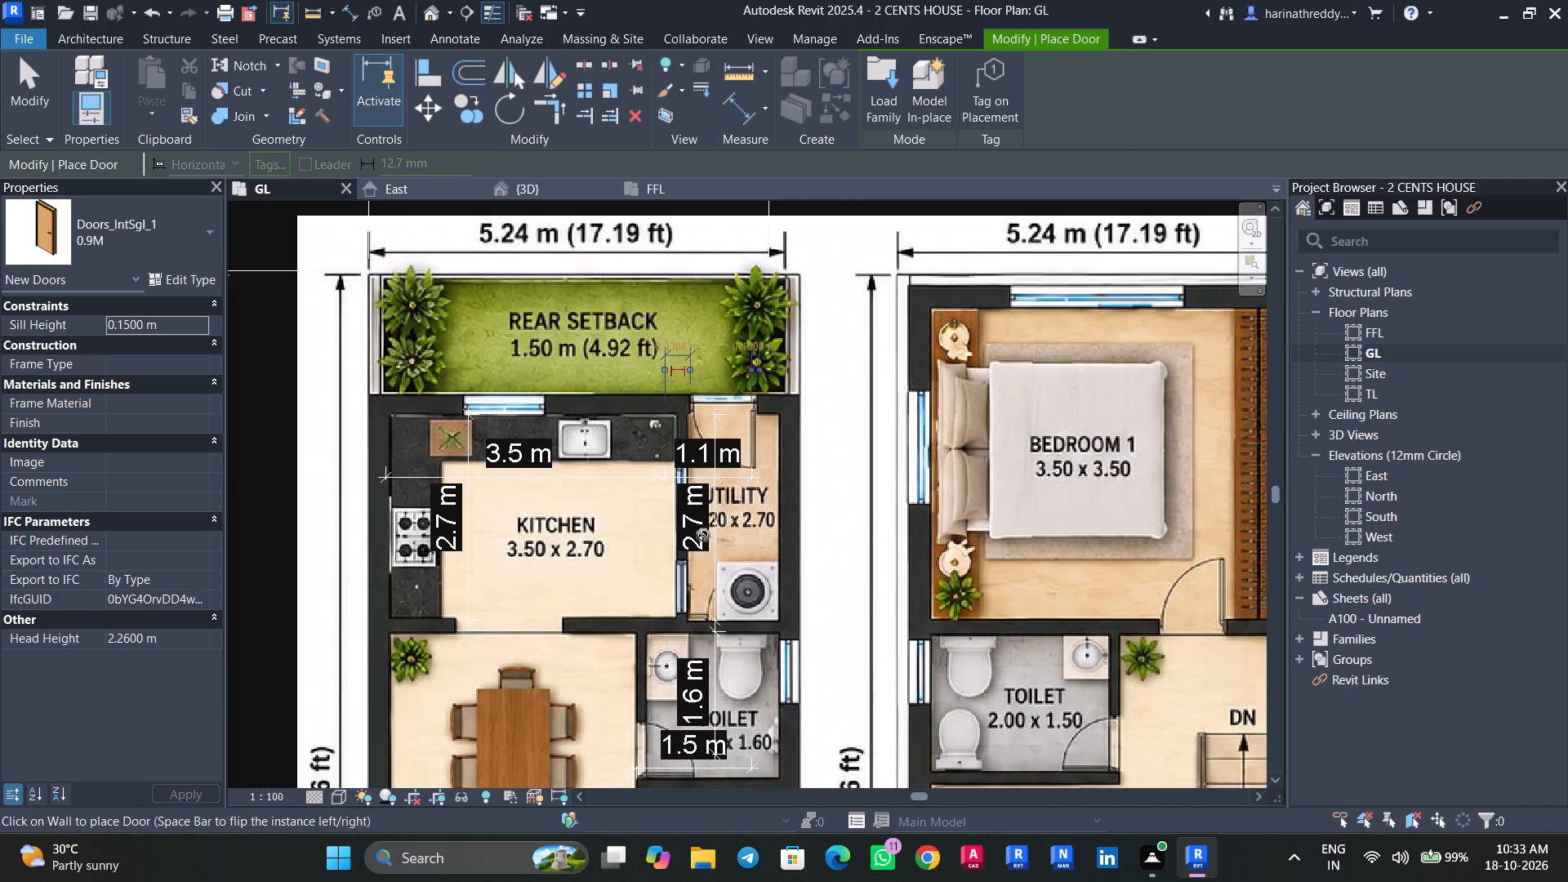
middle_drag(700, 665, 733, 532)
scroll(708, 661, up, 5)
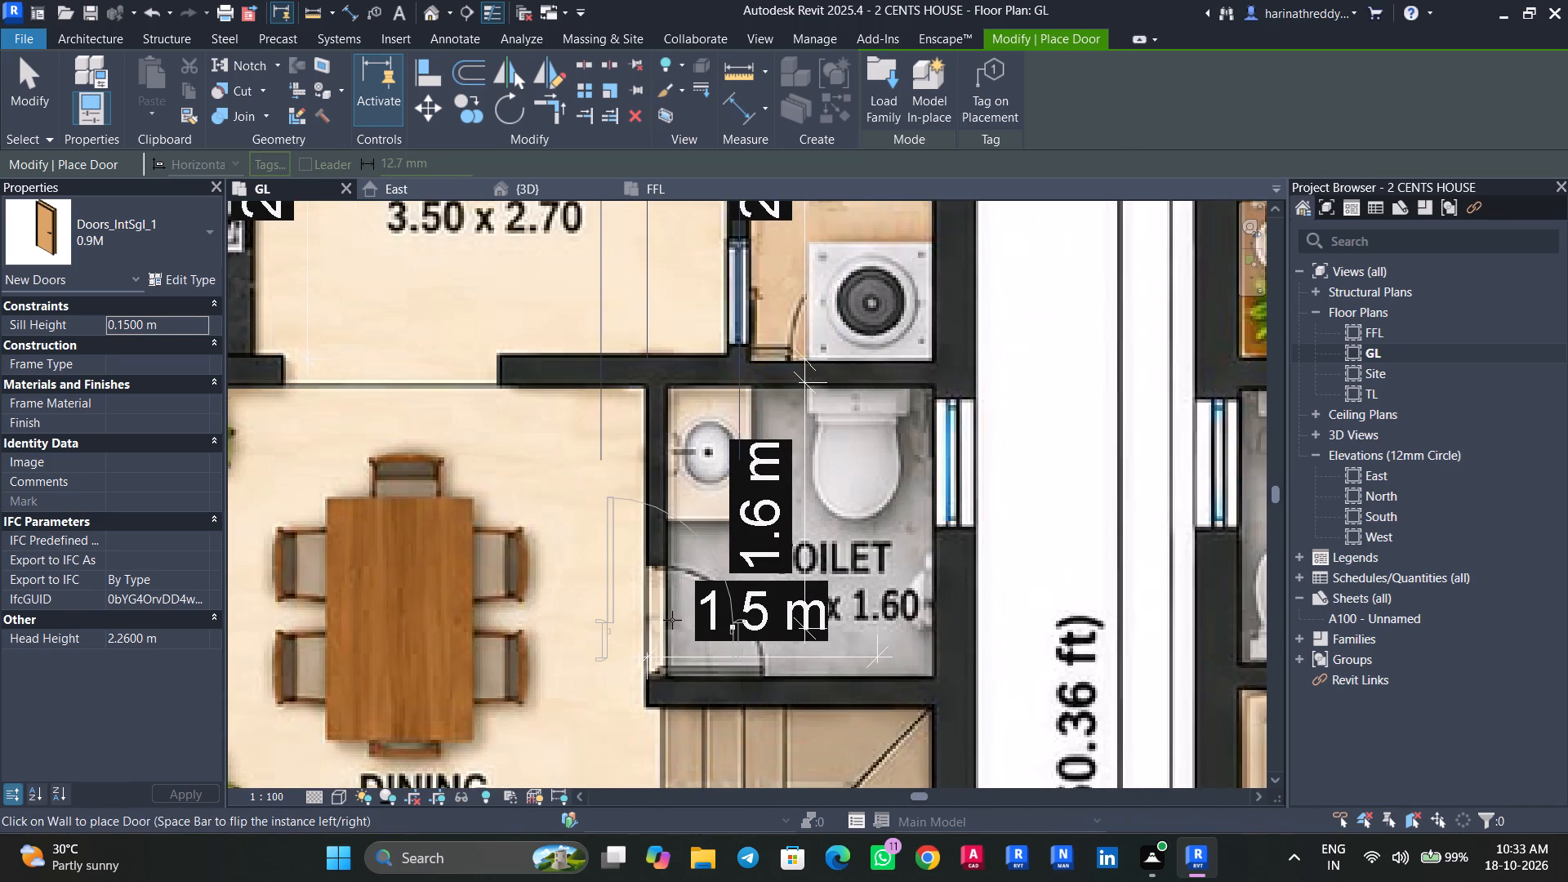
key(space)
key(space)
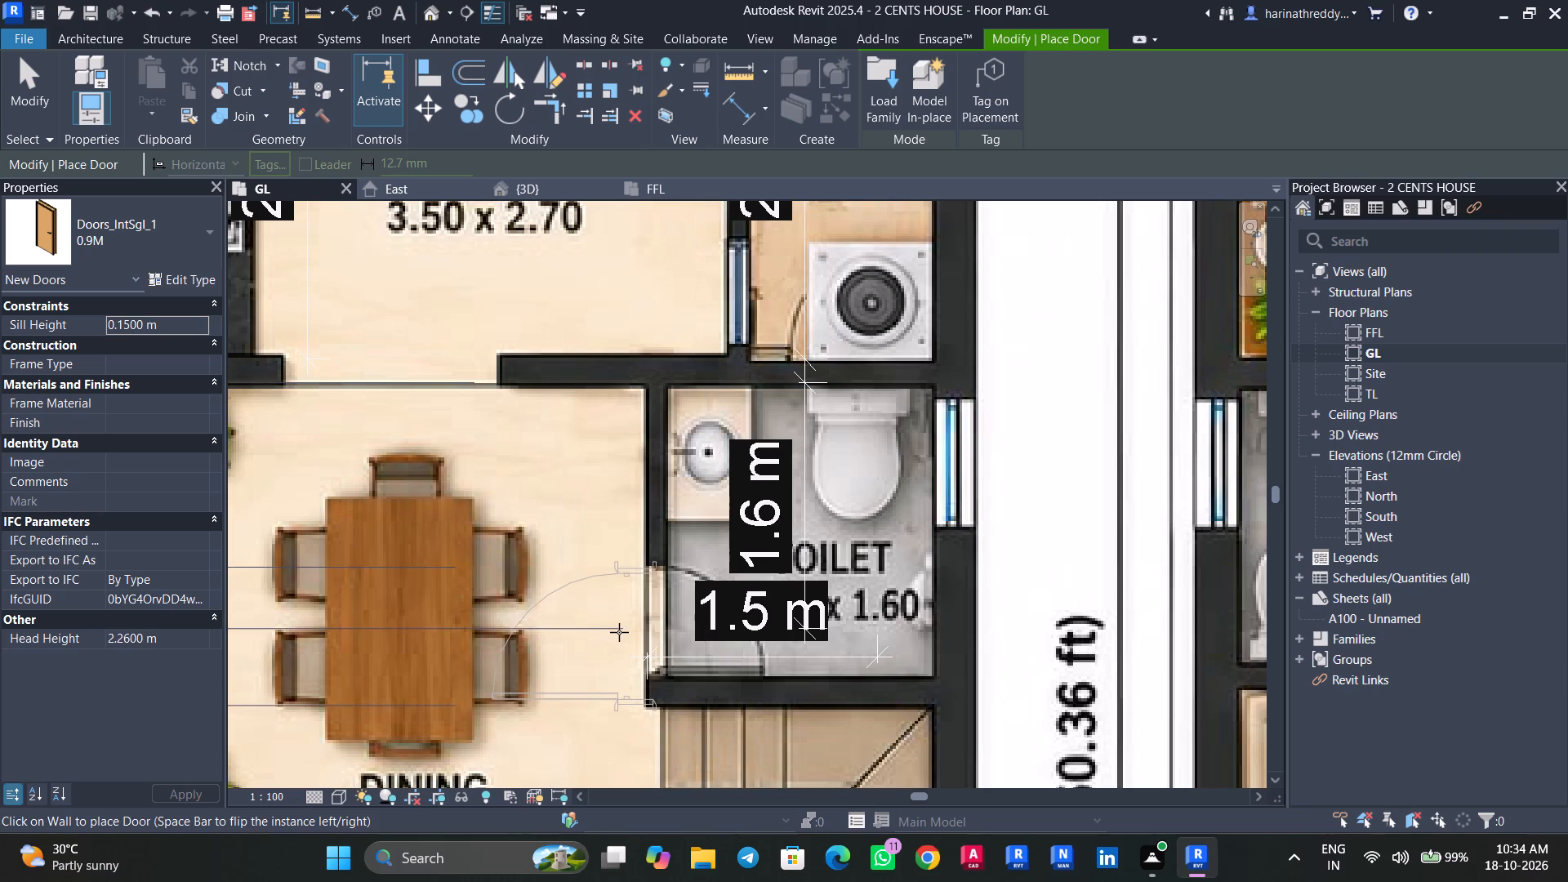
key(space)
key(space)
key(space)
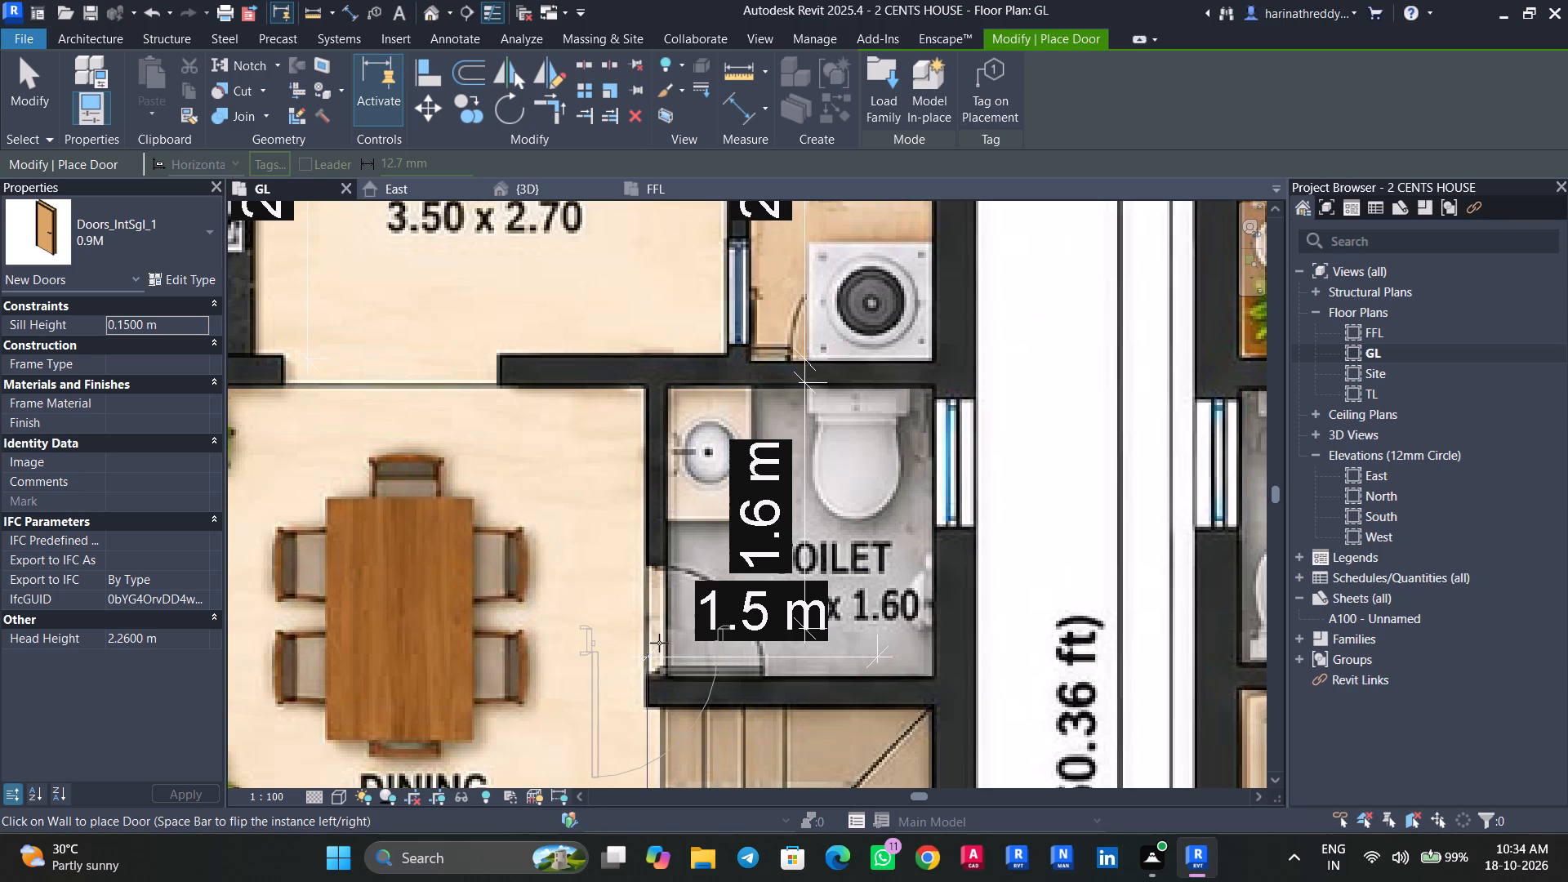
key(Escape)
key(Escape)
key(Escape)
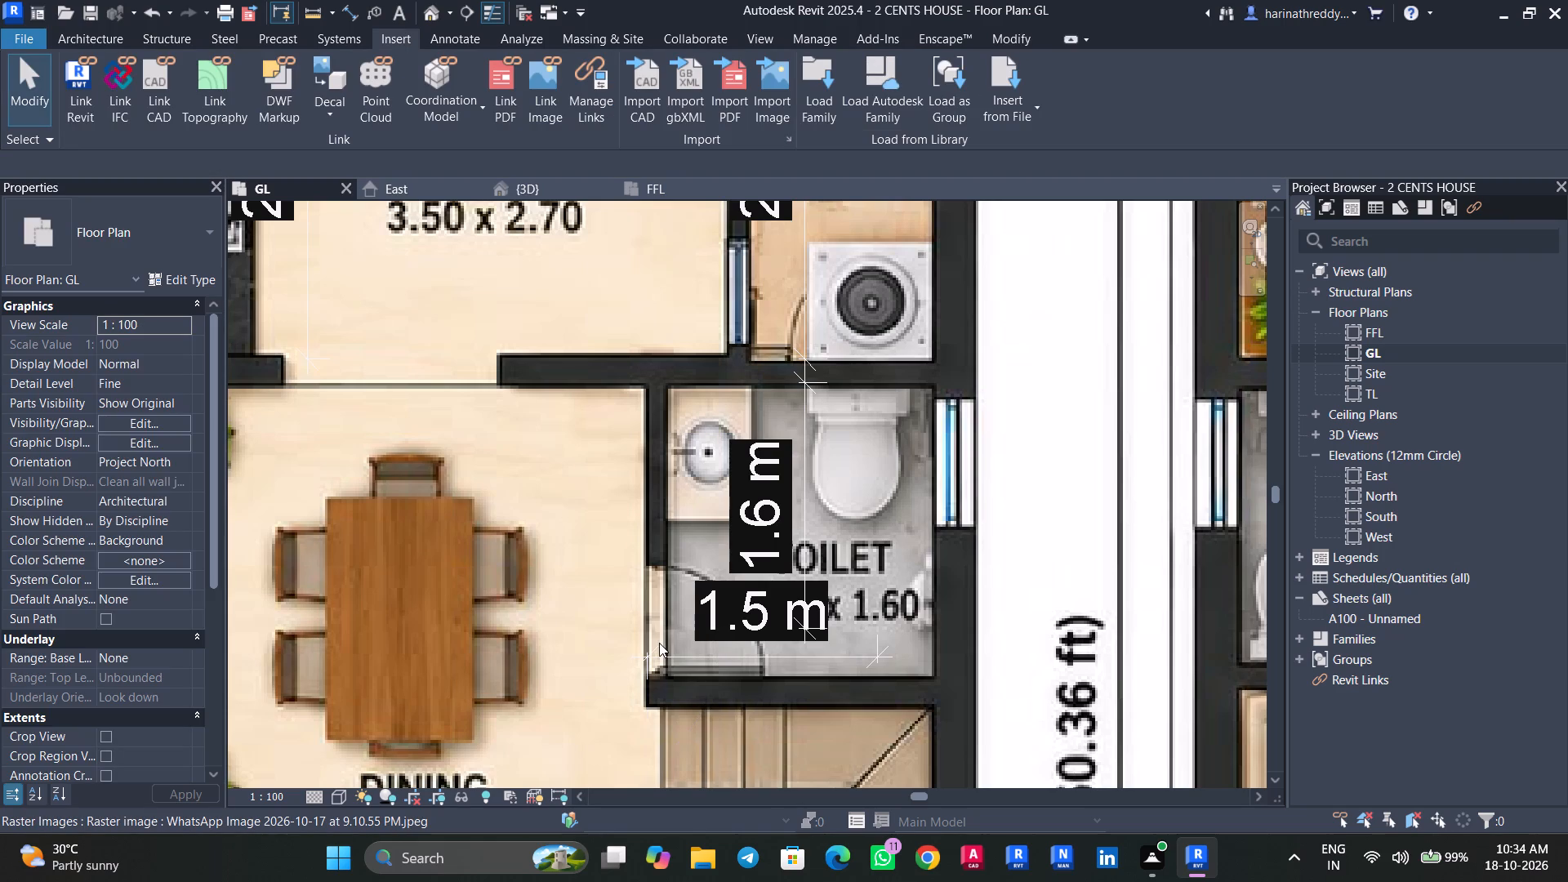
In the 3D view, change the toilet room's floor from the MAIN FLOOR type to TOILET FLOOR.
click(545, 180)
scroll(728, 474, down, 10)
shift+middle_drag(739, 503, 884, 579)
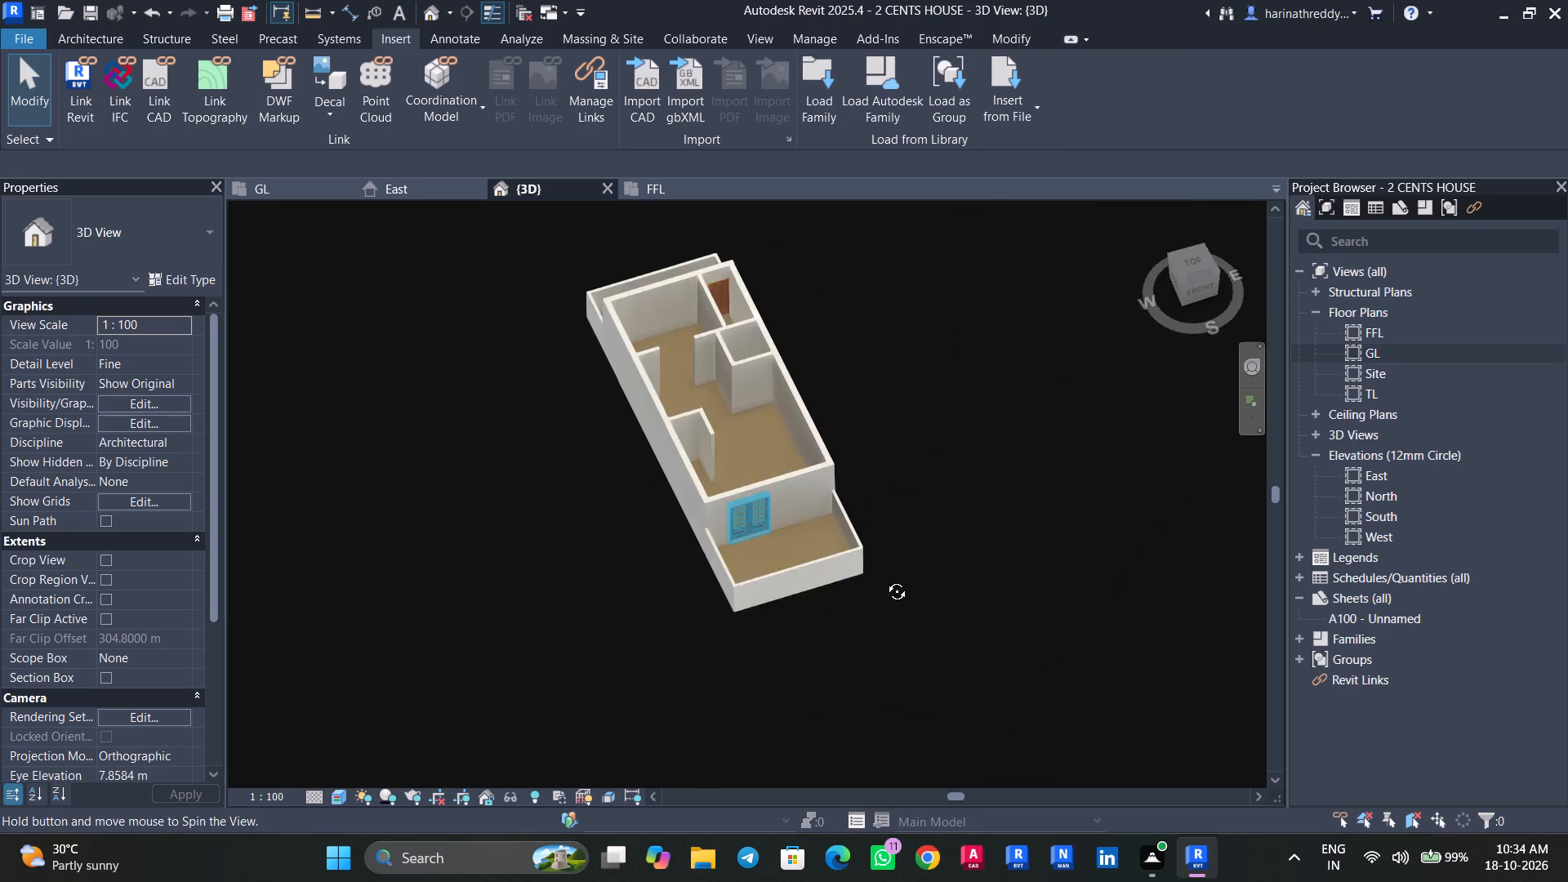
shift+middle_drag(884, 579, 902, 586)
scroll(637, 281, up, 13)
shift+middle_drag(709, 492, 764, 528)
middle_drag(755, 517, 879, 198)
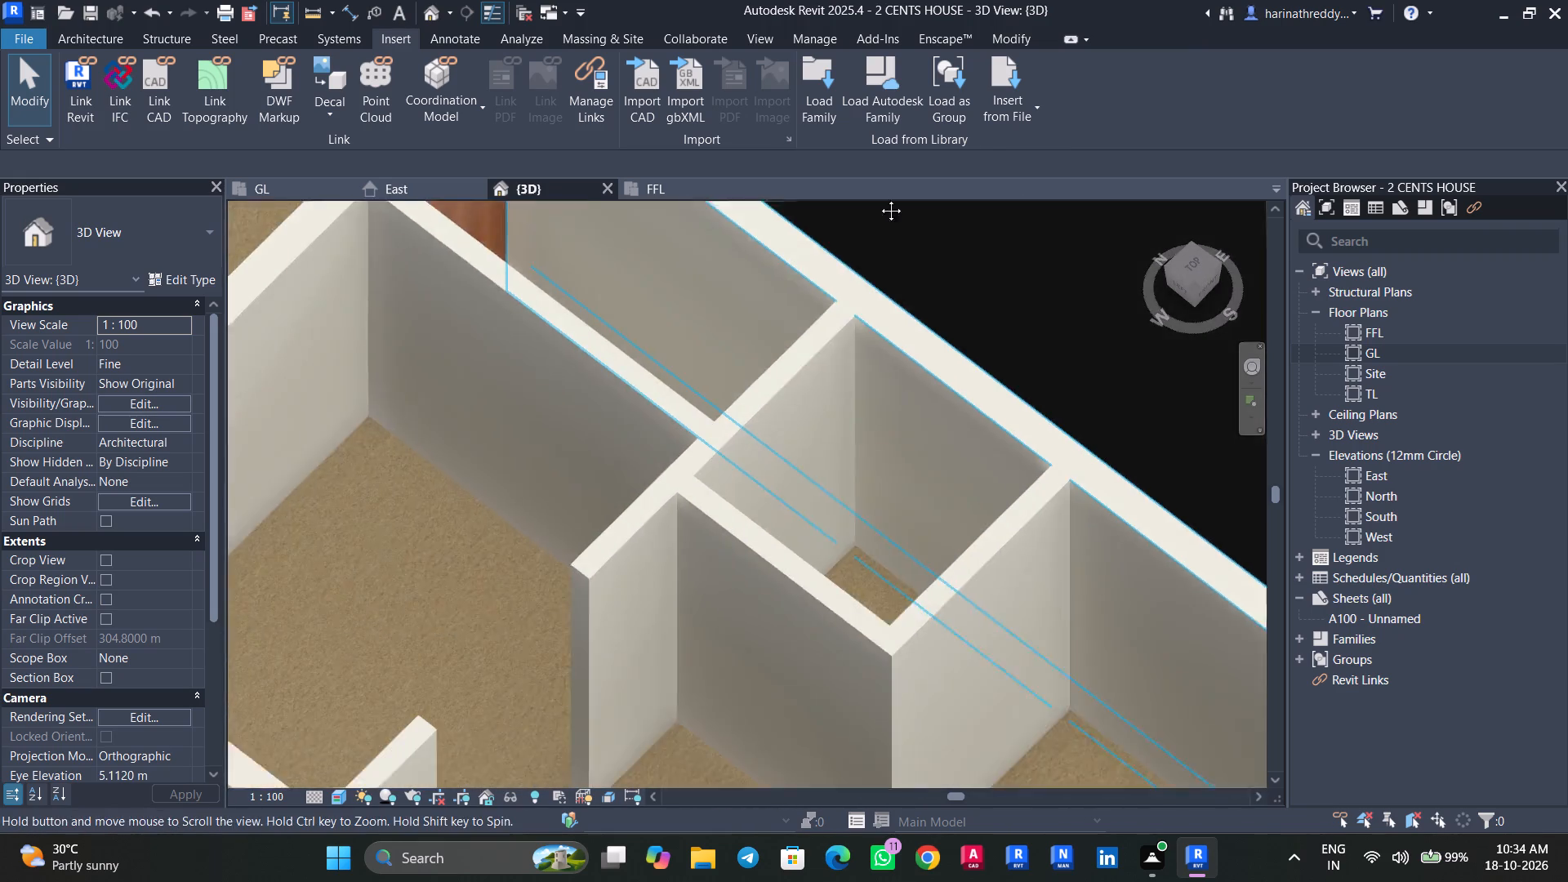
middle_drag(879, 198, 881, 190)
shift+middle_drag(871, 345, 870, 514)
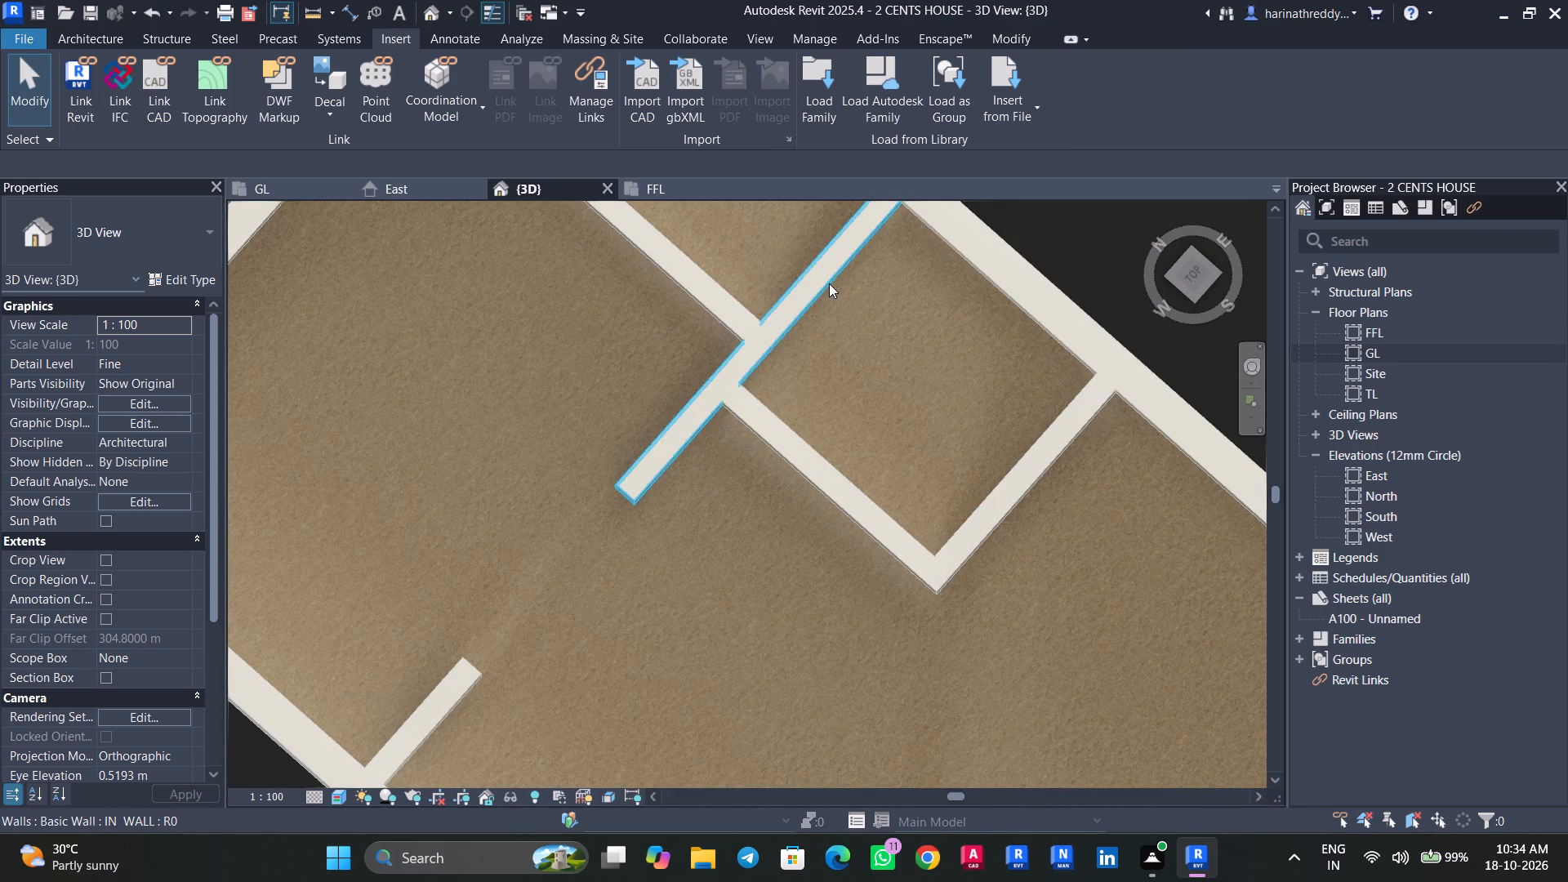
click(831, 290)
scroll(831, 290, down, 3)
shift+middle_drag(853, 354, 898, 164)
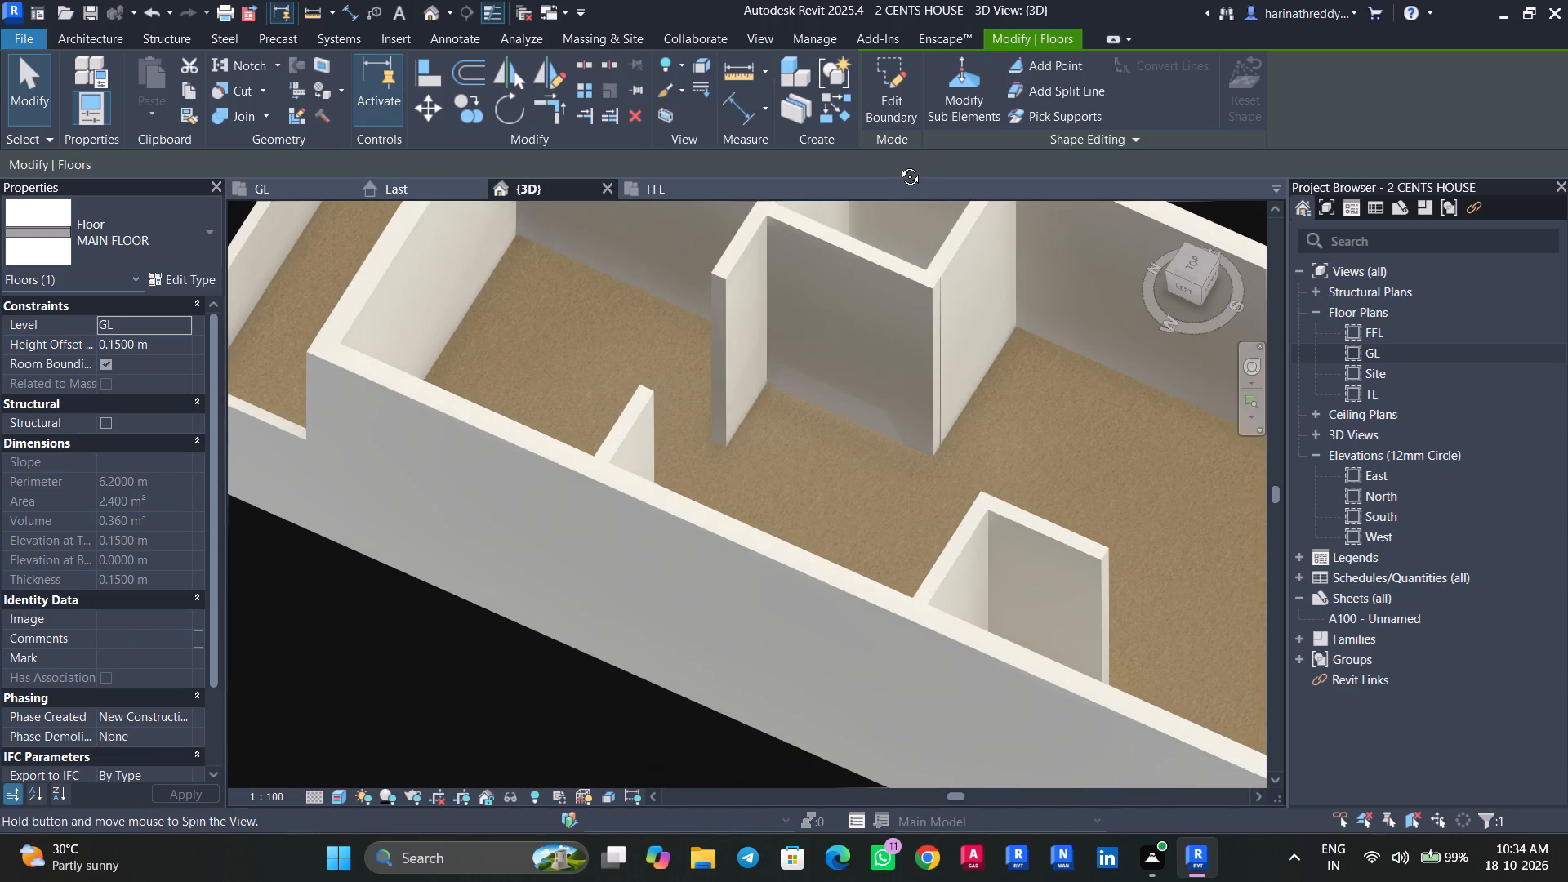
shift+middle_drag(898, 164, 671, 249)
middle_drag(650, 350, 581, 436)
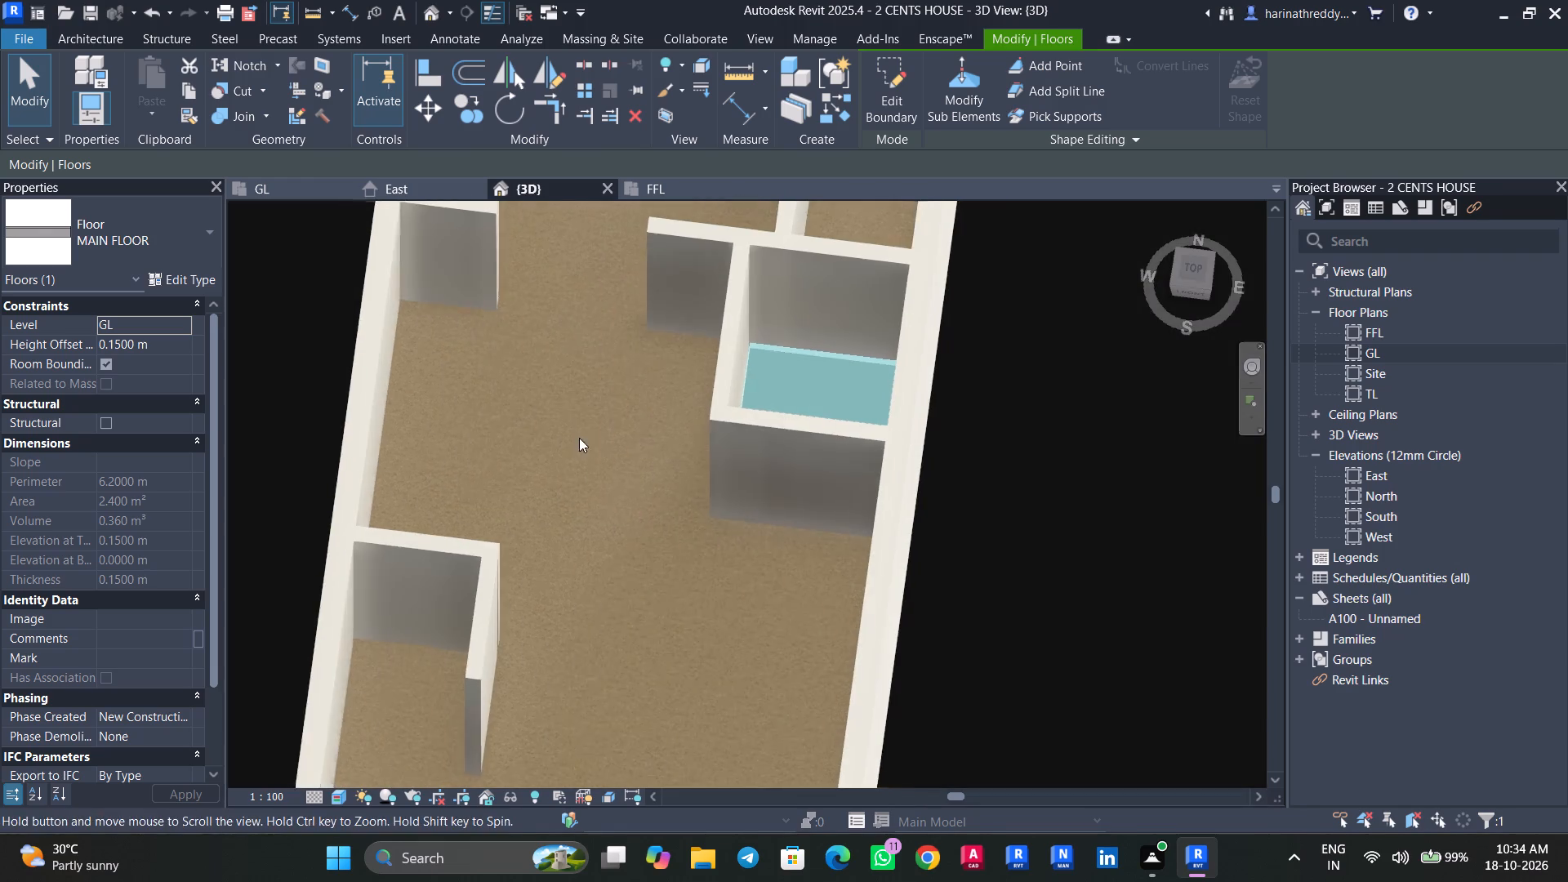
click(66, 215)
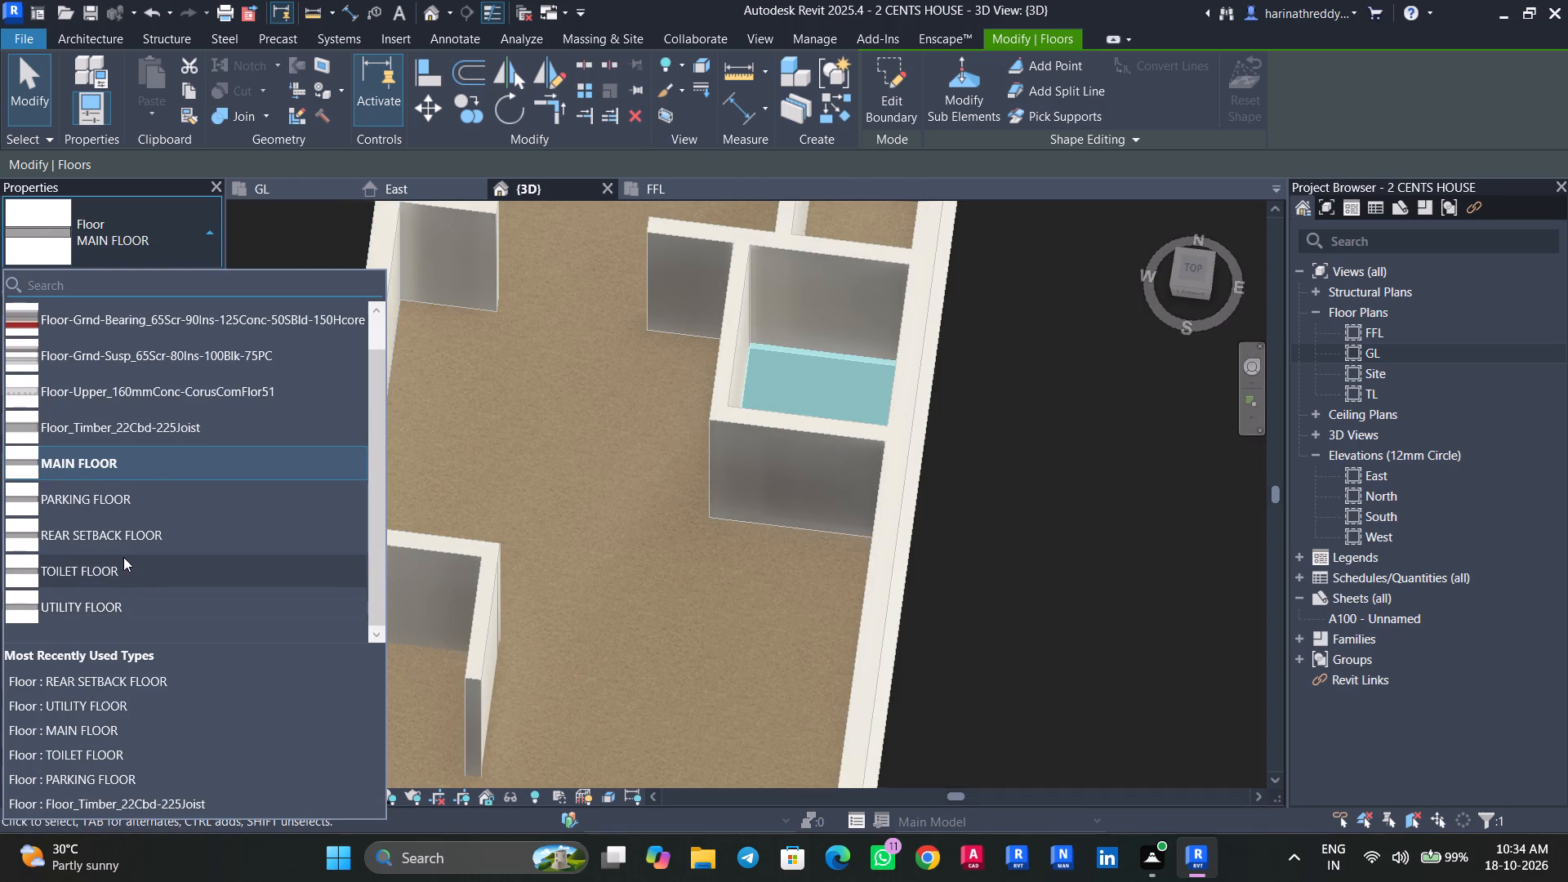
click(123, 568)
key(Escape)
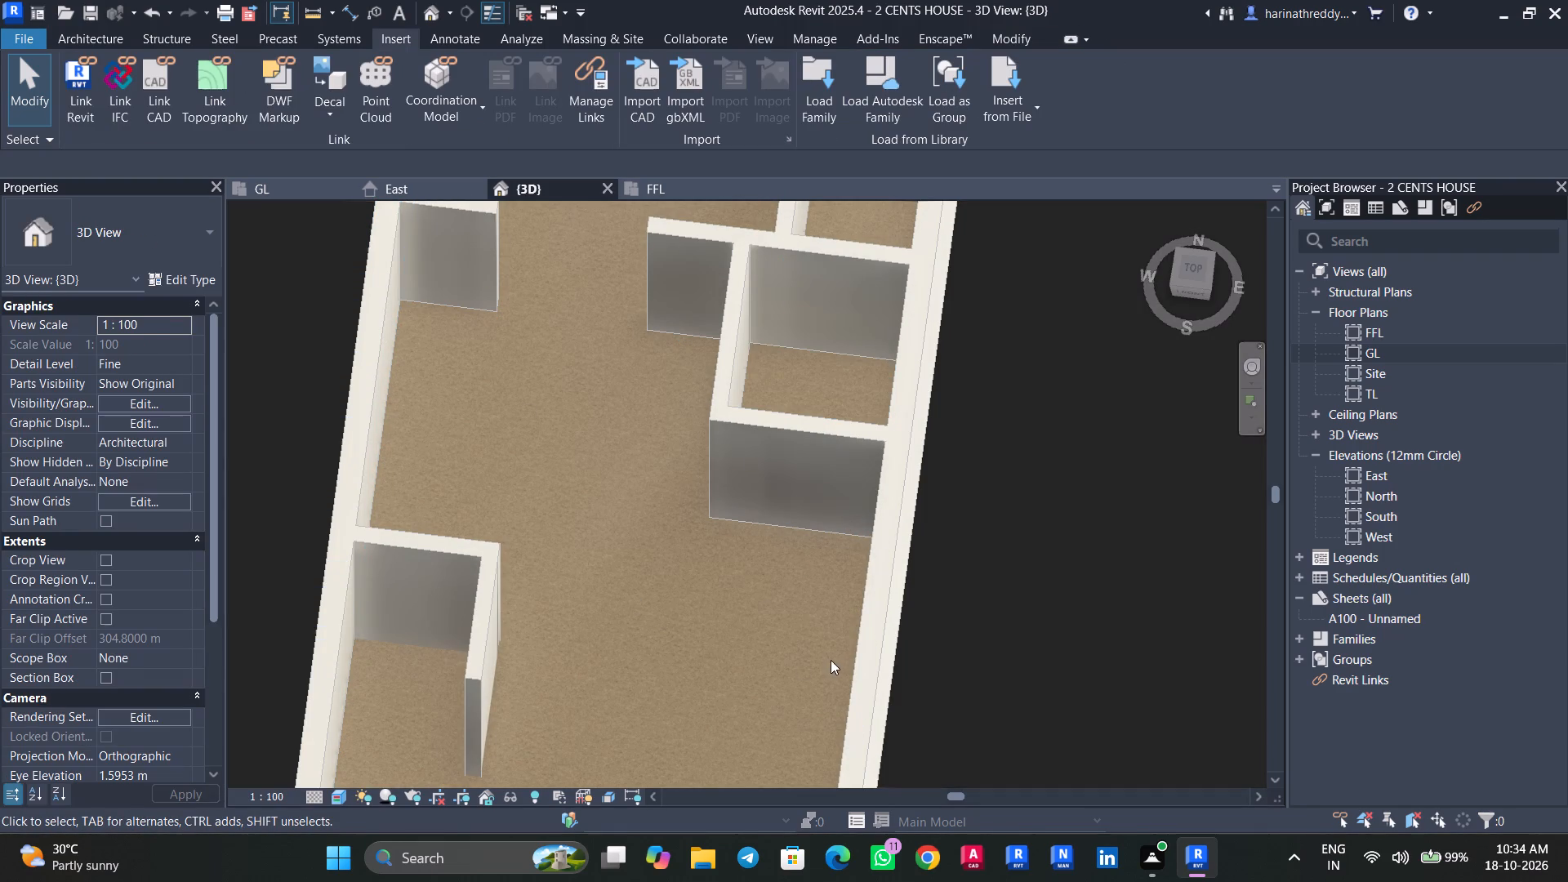
Check the floor types of the main rooms, utility, rear setback and parking areas in the 3D view.
click(403, 305)
scroll(403, 305, down, 4)
scroll(403, 305, up, 1)
middle_drag(403, 305, 391, 540)
key(Escape)
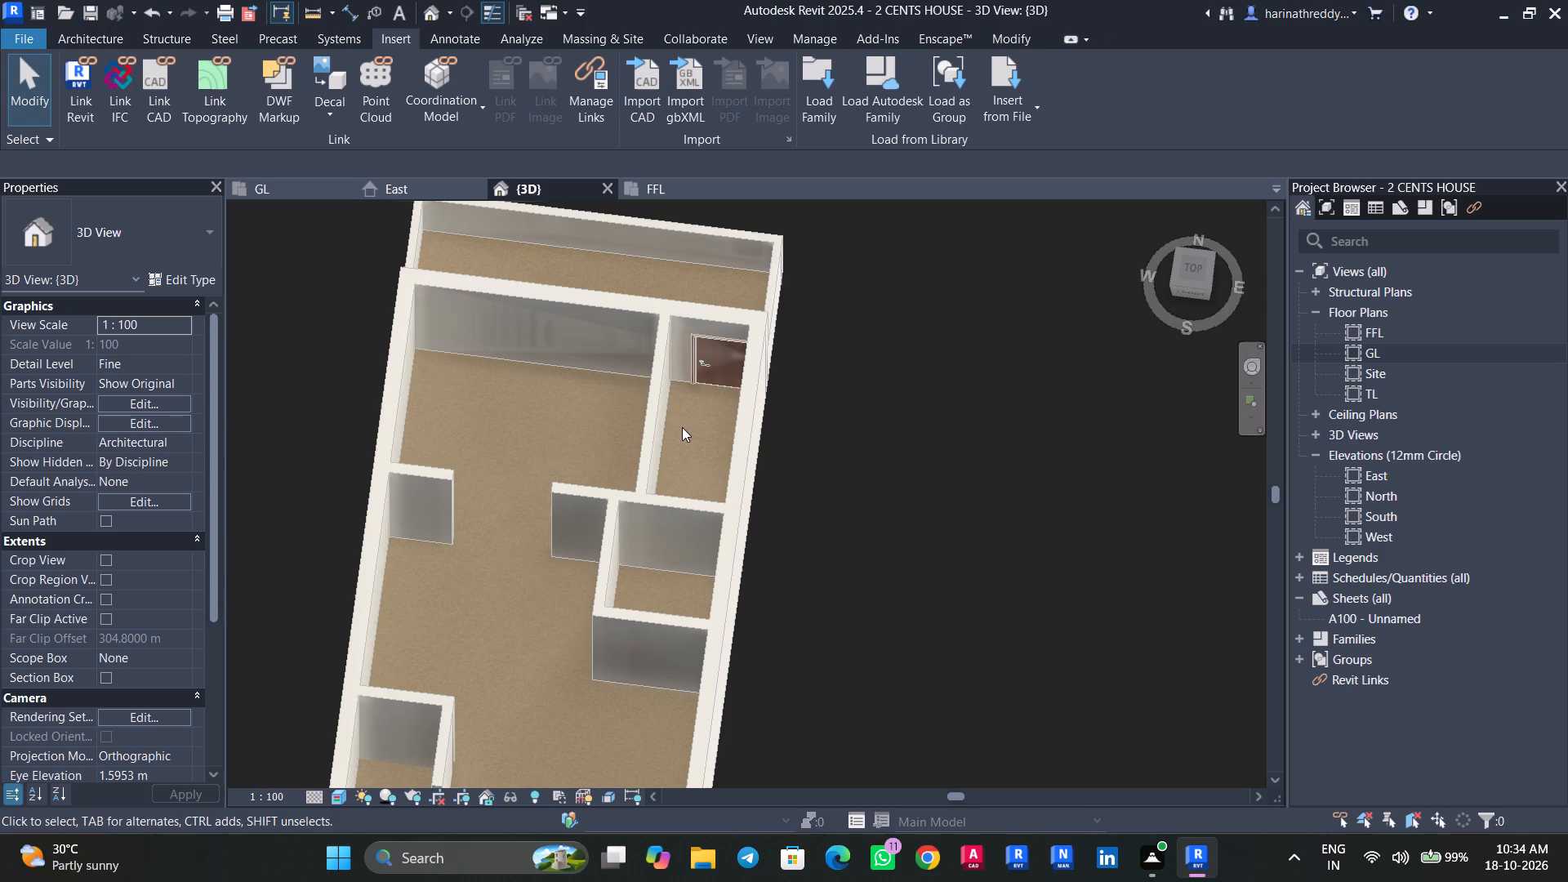
click(674, 405)
middle_drag(672, 405, 642, 596)
key(Escape)
click(632, 452)
scroll(632, 452, down, 1)
middle_drag(633, 450, 737, 198)
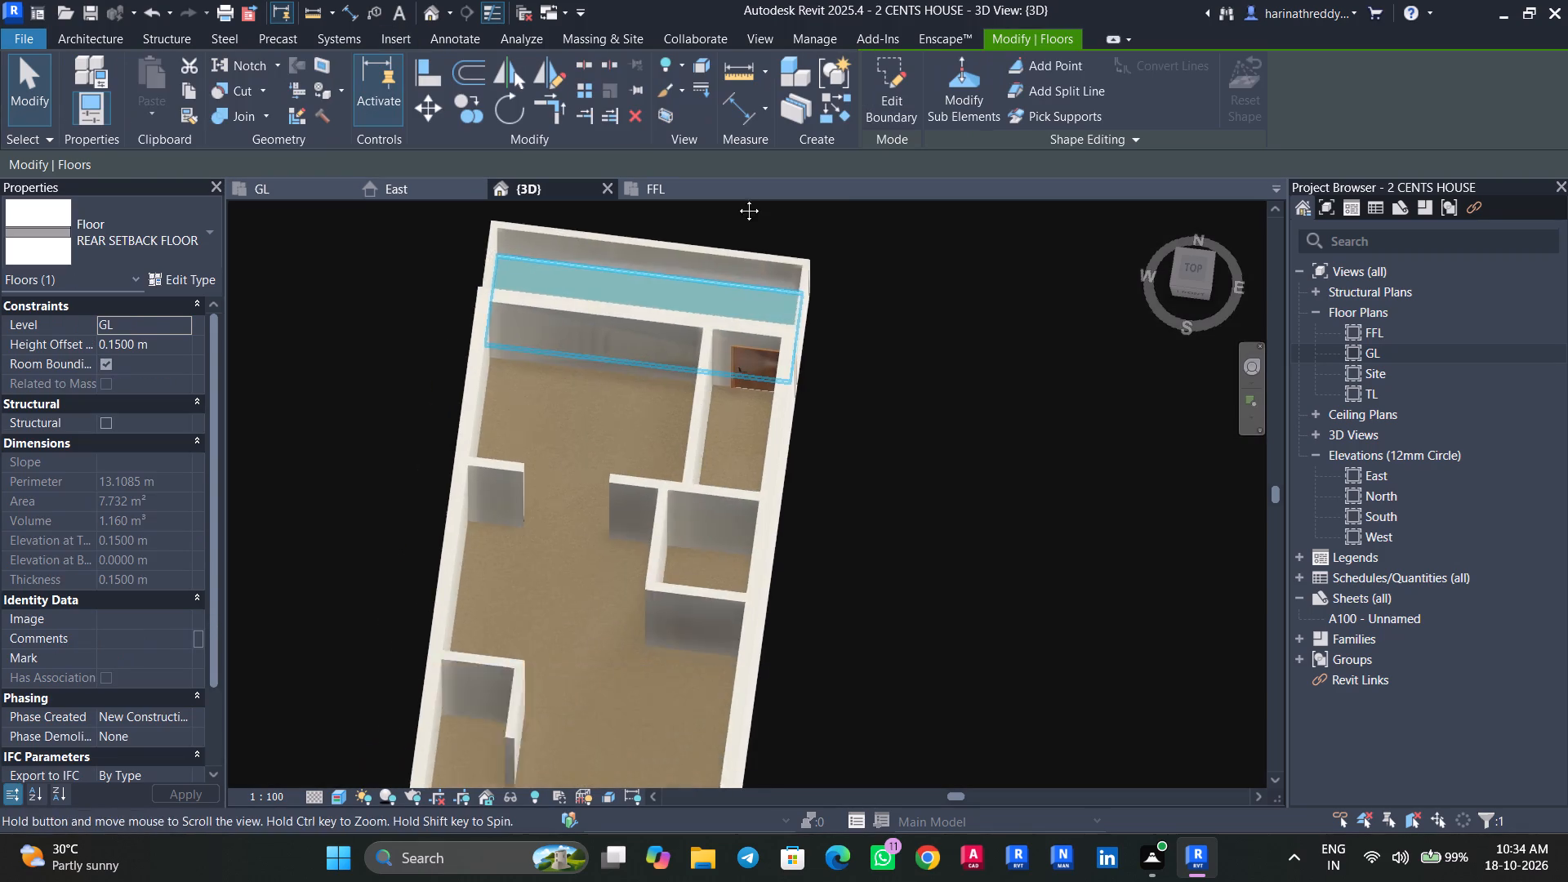
middle_drag(737, 198, 760, 132)
key(Escape)
middle_drag(648, 567, 725, 301)
click(649, 568)
key(Escape)
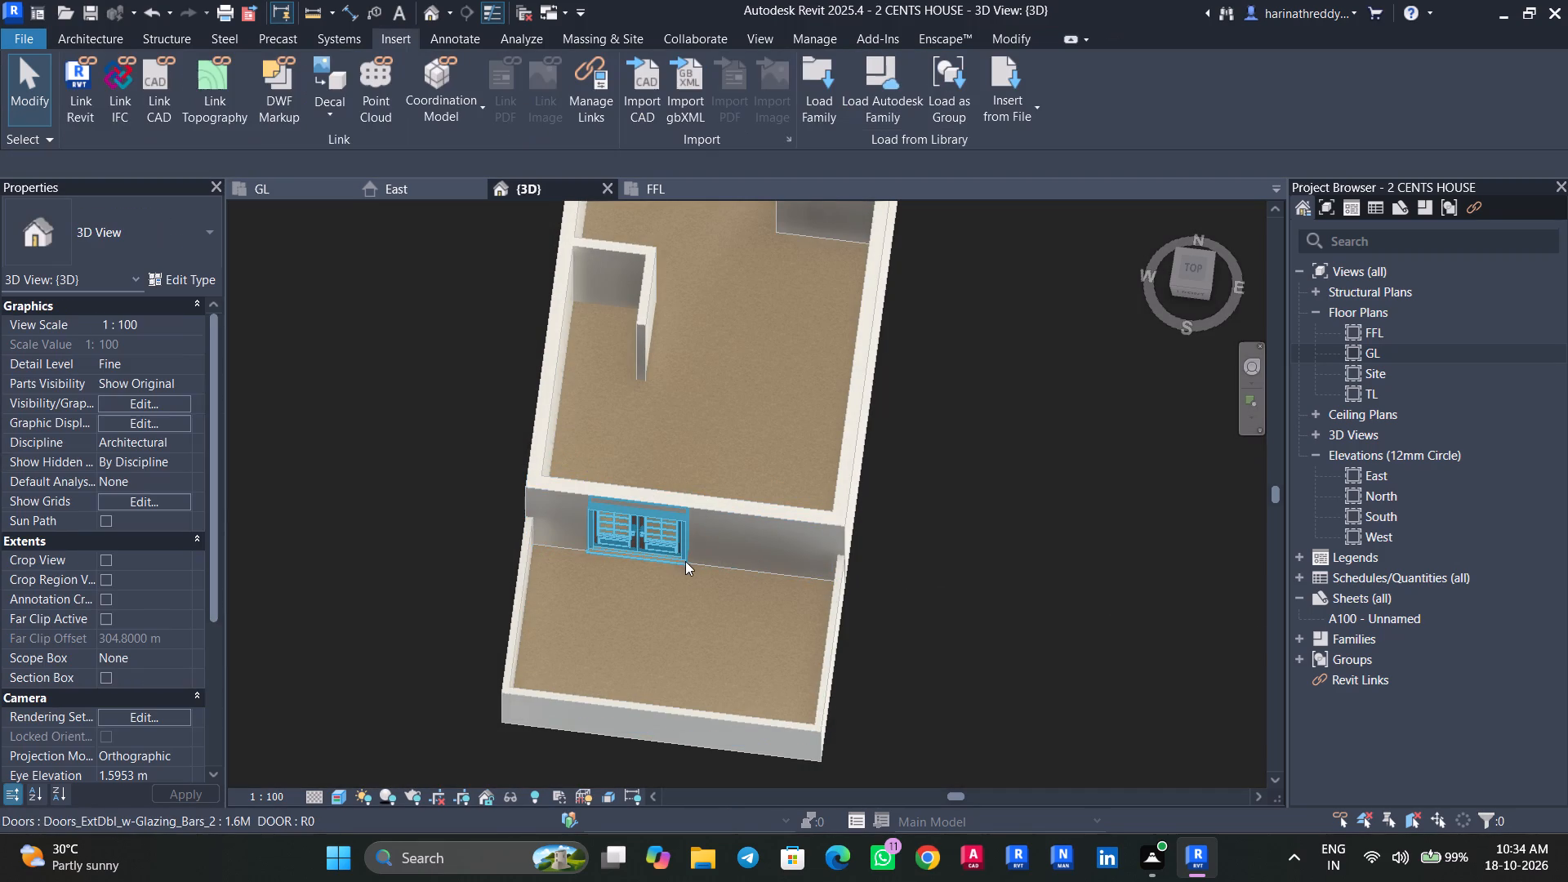
key(Escape)
click(692, 572)
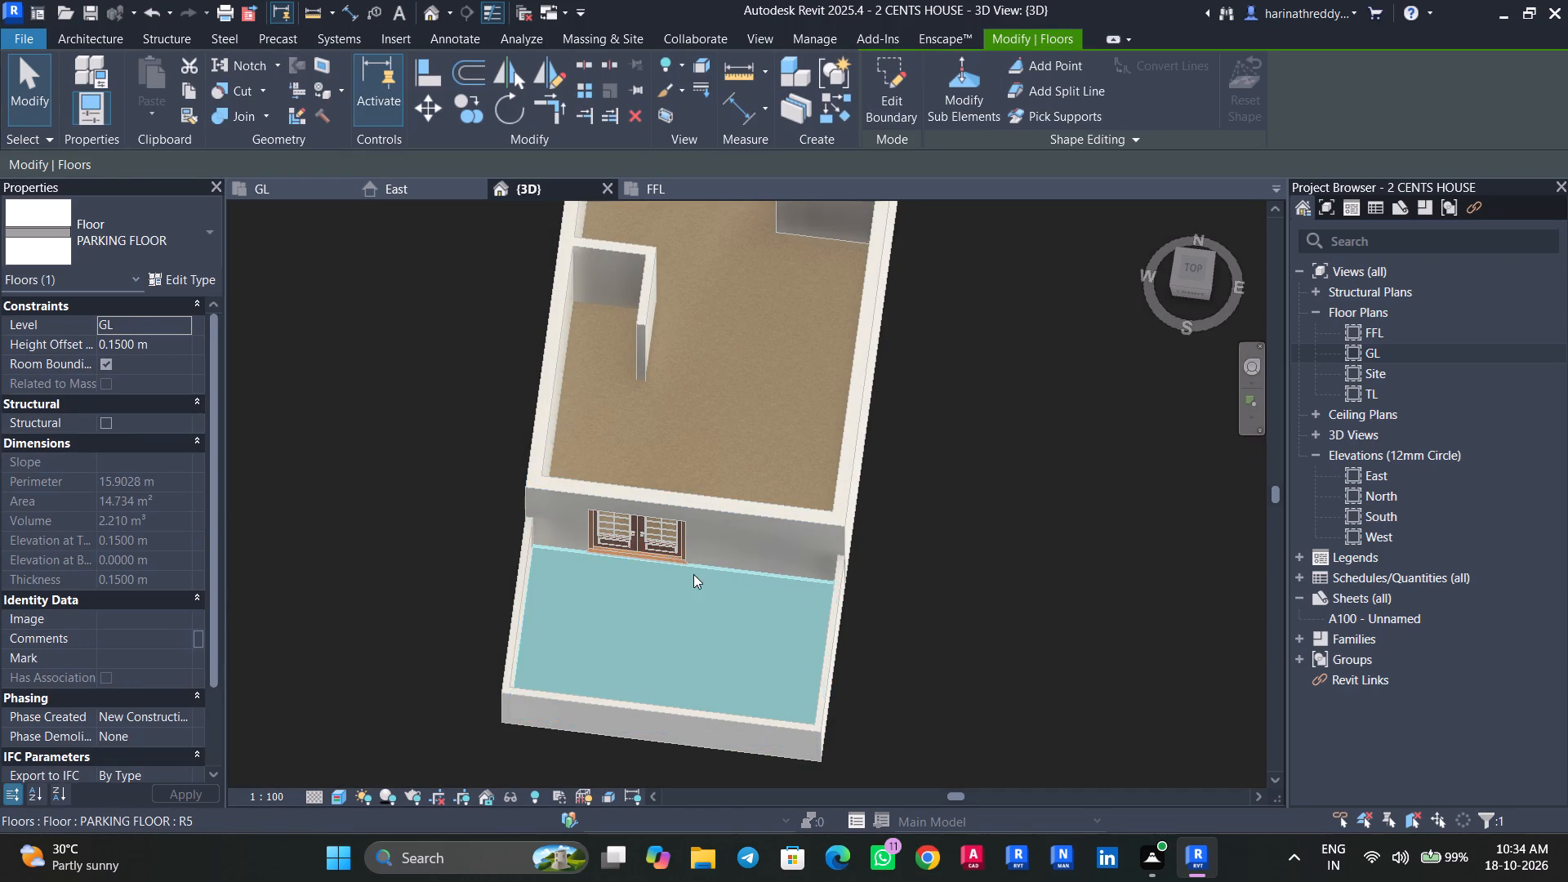
shift+middle_drag(693, 574, 755, 309)
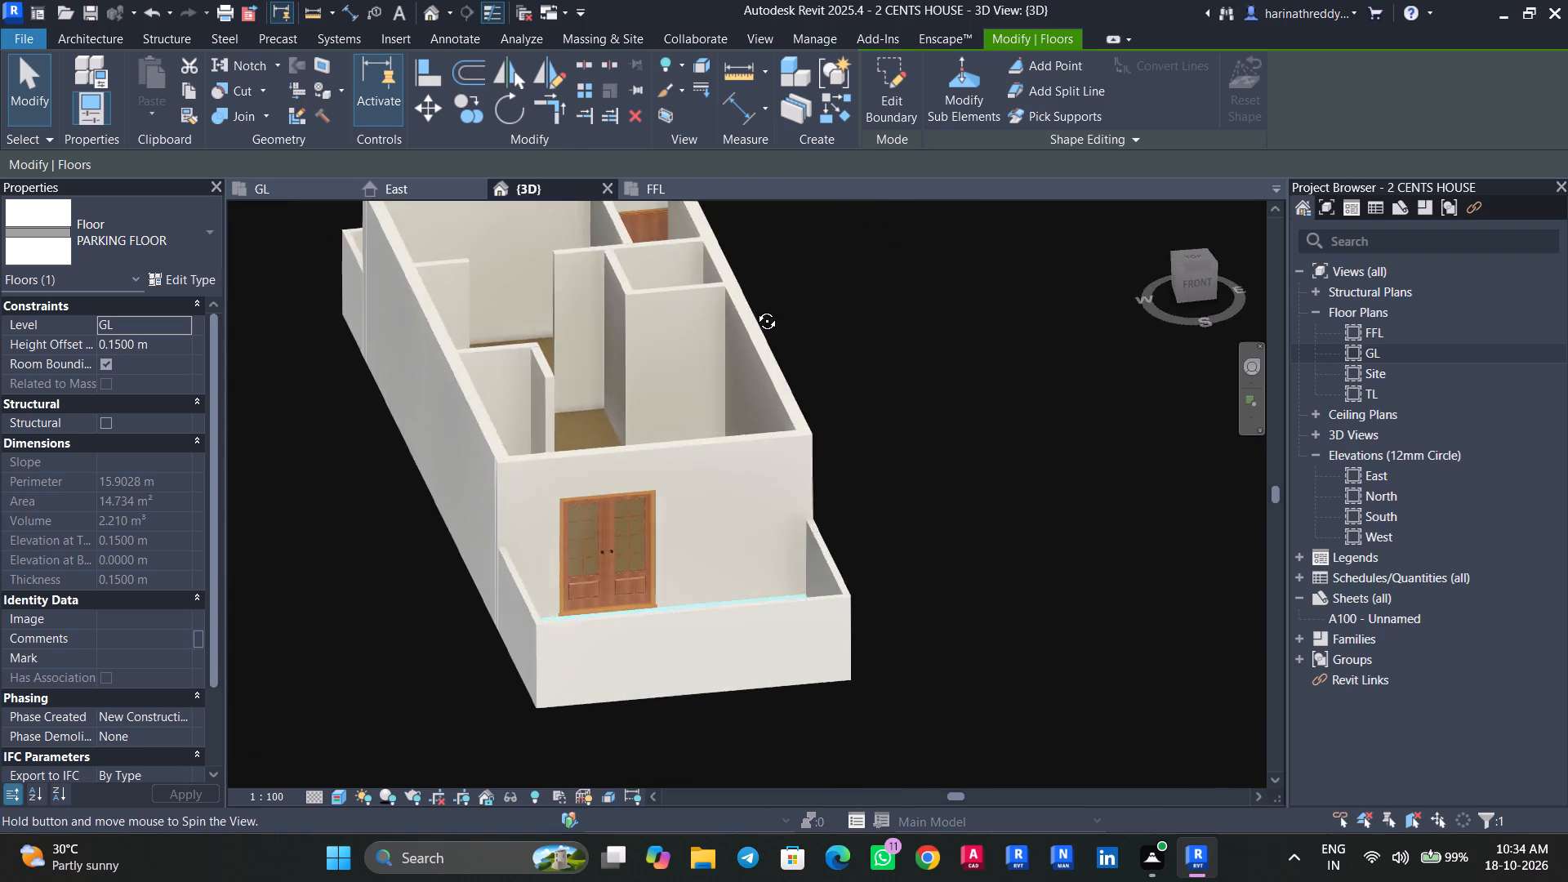
shift+middle_drag(755, 309, 724, 477)
key(Escape)
key(Escape)
Inspect the whole house model from the front, the side and above, including the floor levels inside the rooms.
middle_drag(715, 461, 651, 678)
scroll(641, 460, up, 4)
middle_drag(618, 599, 610, 637)
shift+middle_drag(600, 765, 601, 805)
scroll(665, 549, down, 5)
shift+middle_drag(659, 582, 649, 729)
shift+middle_drag(652, 722, 710, 469)
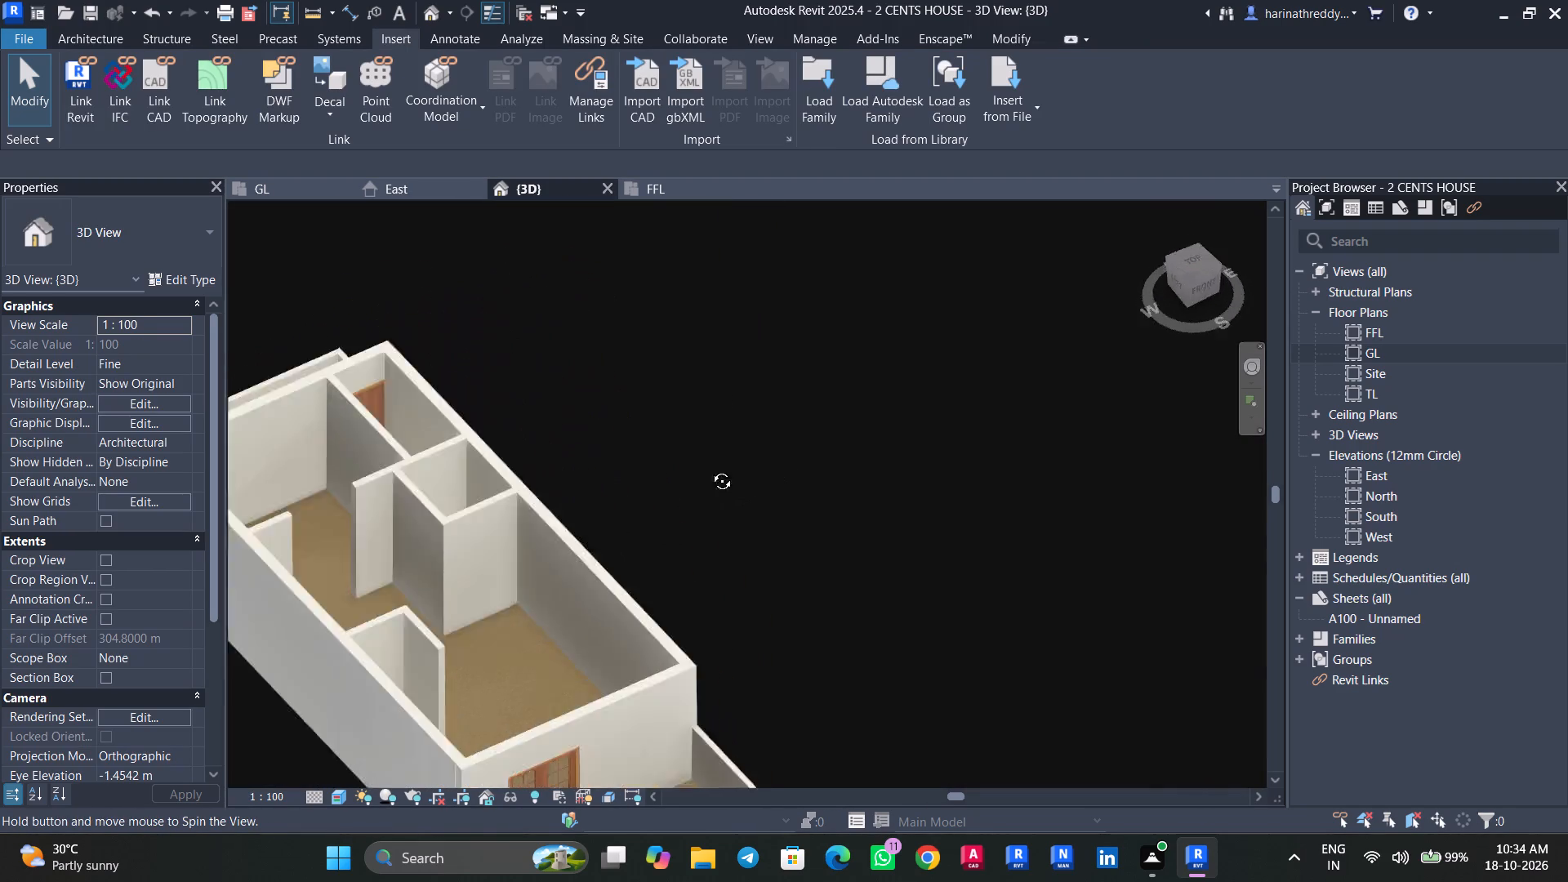
shift+middle_drag(710, 469, 649, 381)
middle_drag(523, 537, 763, 211)
shift+middle_drag(653, 449, 817, 354)
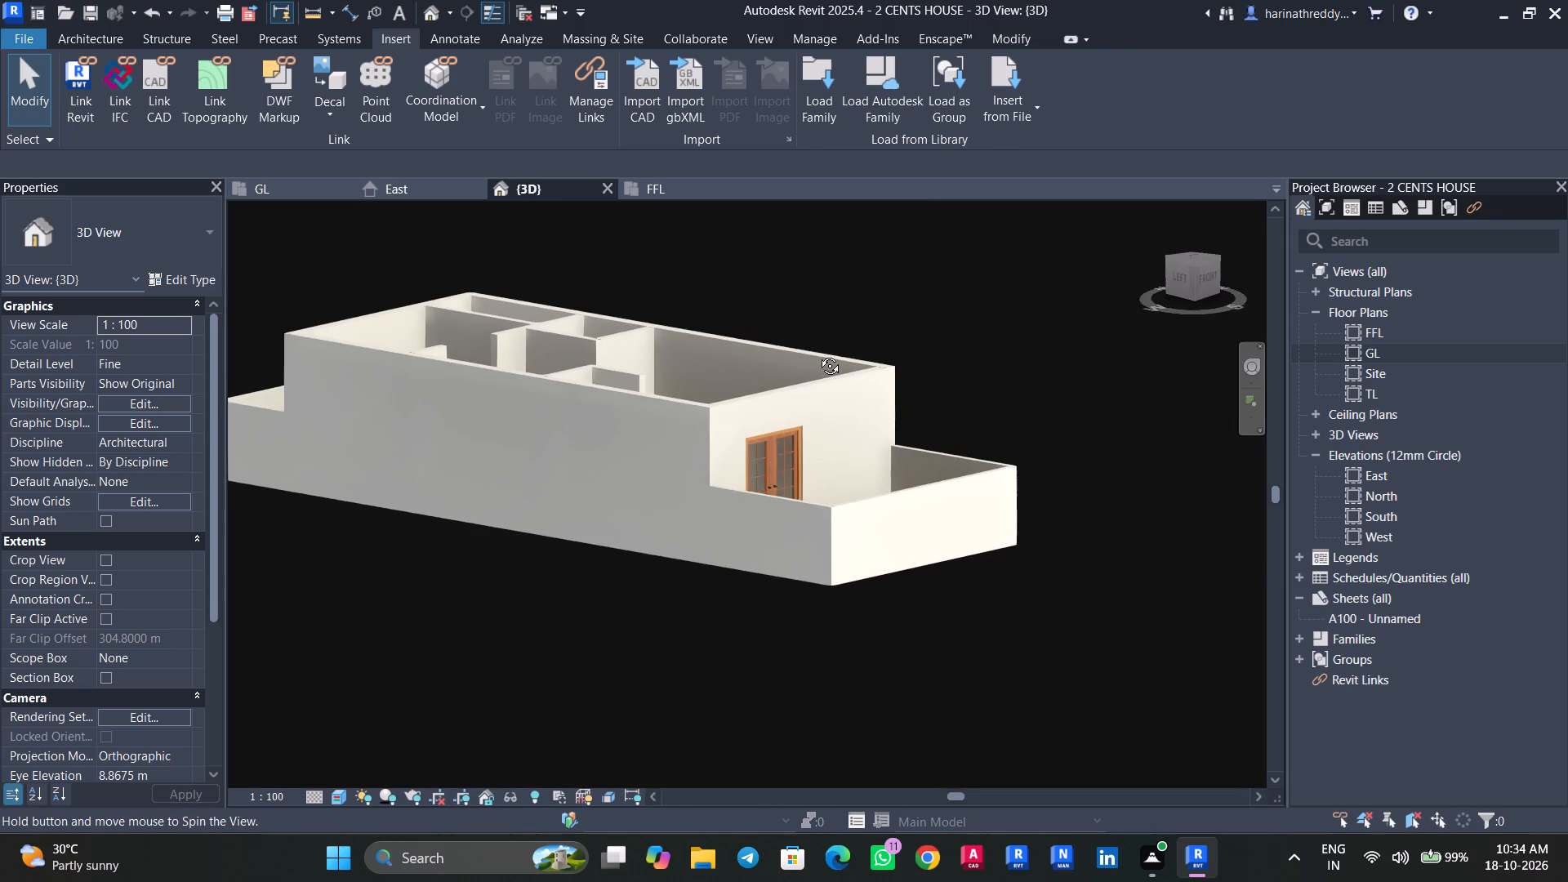
shift+middle_drag(817, 354, 677, 436)
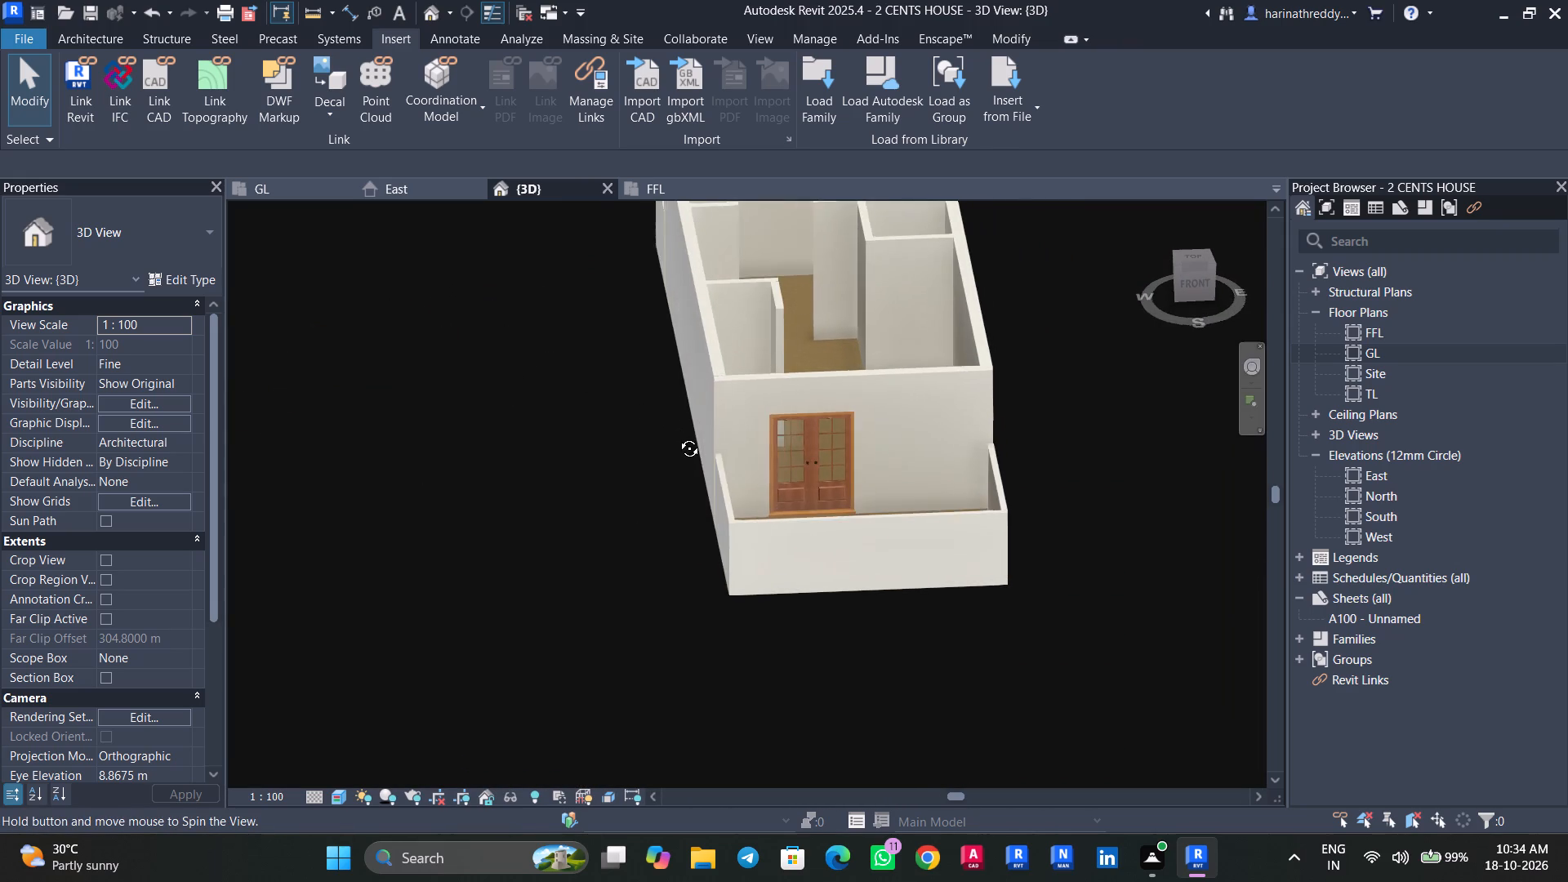
shift+middle_drag(677, 436, 687, 437)
middle_drag(679, 452, 622, 627)
shift+middle_drag(730, 468, 730, 506)
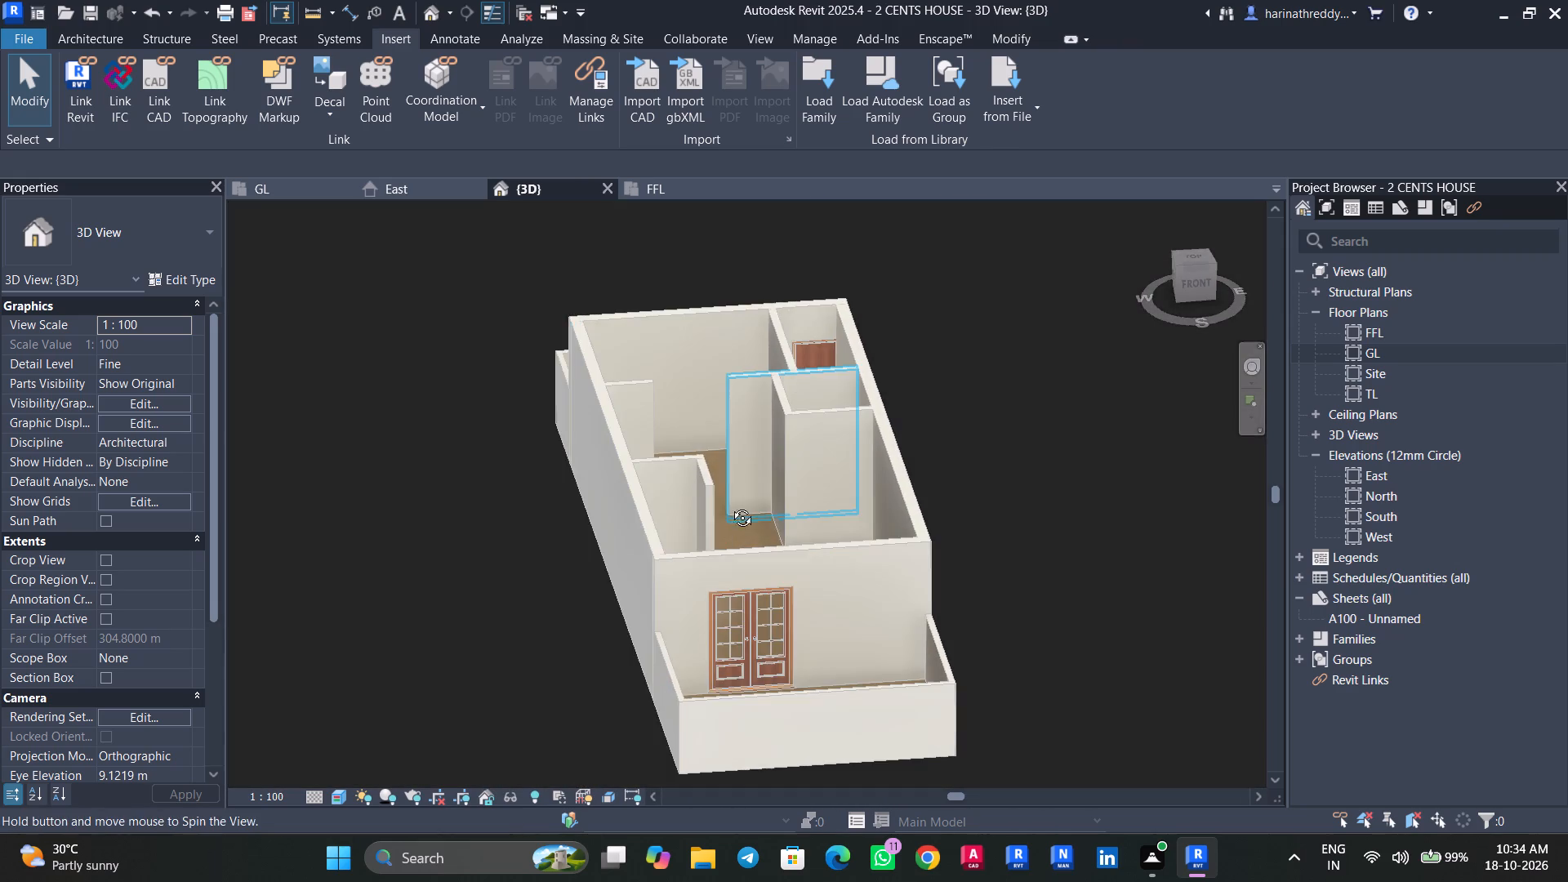
shift+middle_drag(730, 506, 738, 563)
shift+scroll(738, 563, up, 1)
middle_drag(776, 467, 828, 693)
shift+middle_drag(856, 610, 1000, 609)
middle_drag(875, 635, 1144, 529)
scroll(875, 635, up, 1)
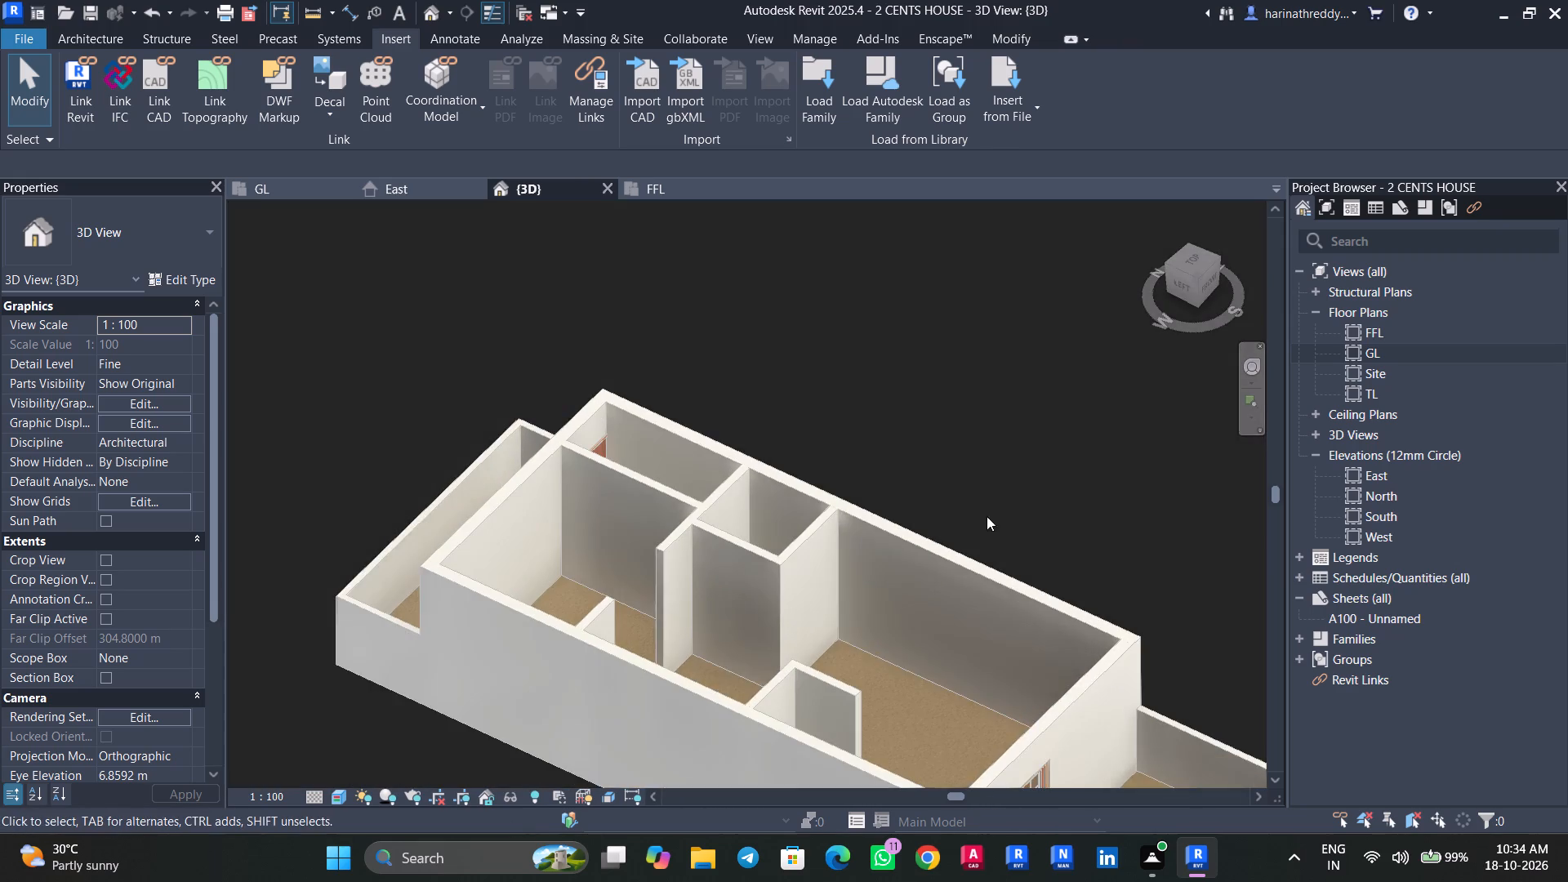
shift+middle_drag(1036, 448, 965, 571)
scroll(920, 481, up, 3)
shift+middle_drag(943, 568, 933, 590)
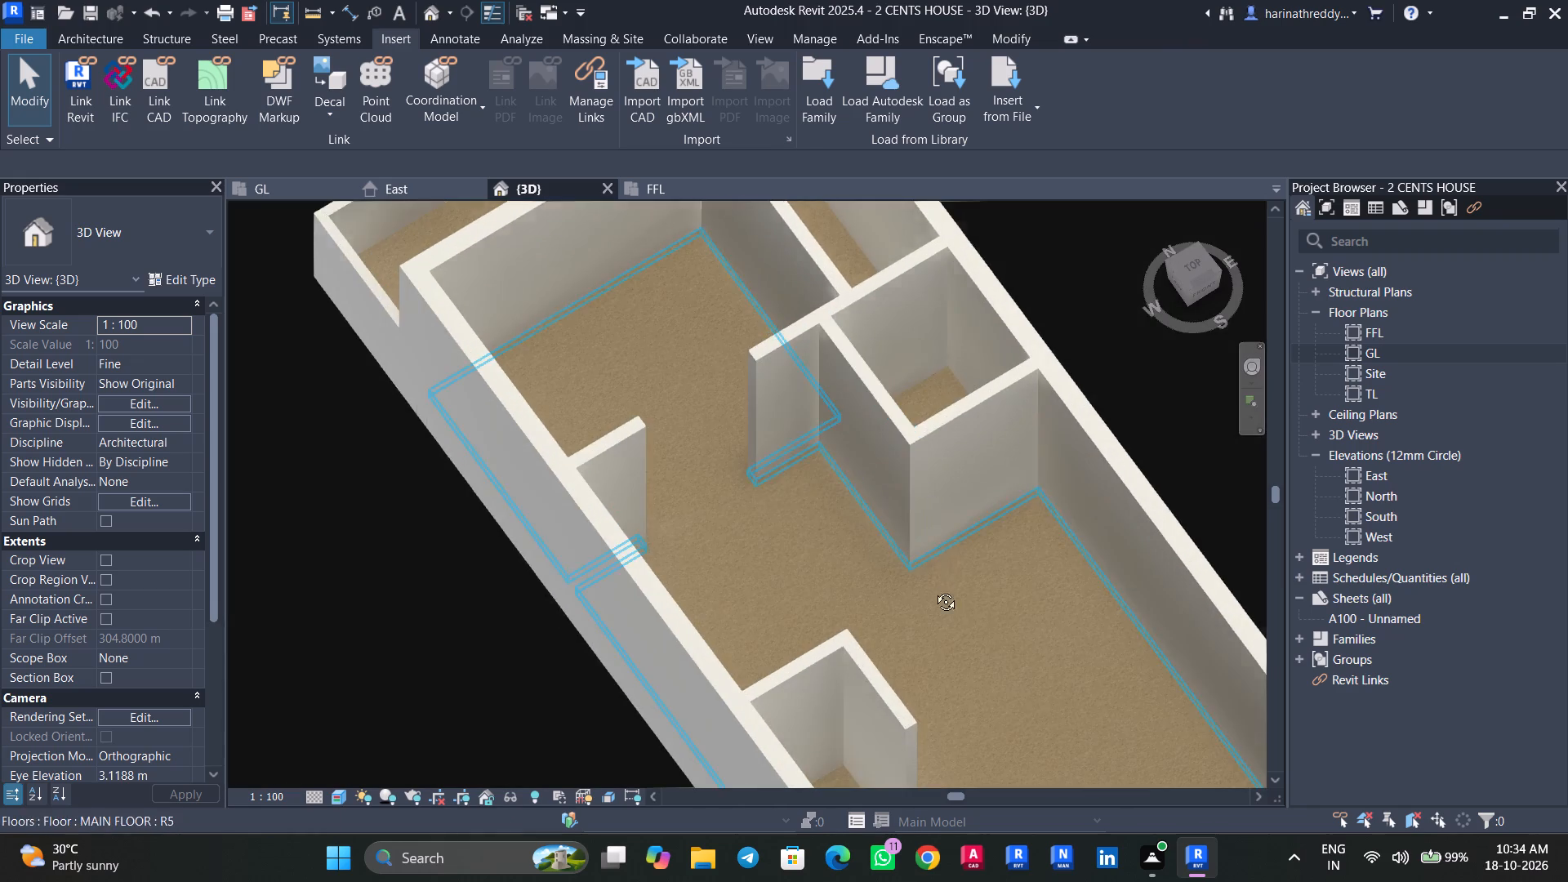
shift+middle_drag(933, 590, 908, 657)
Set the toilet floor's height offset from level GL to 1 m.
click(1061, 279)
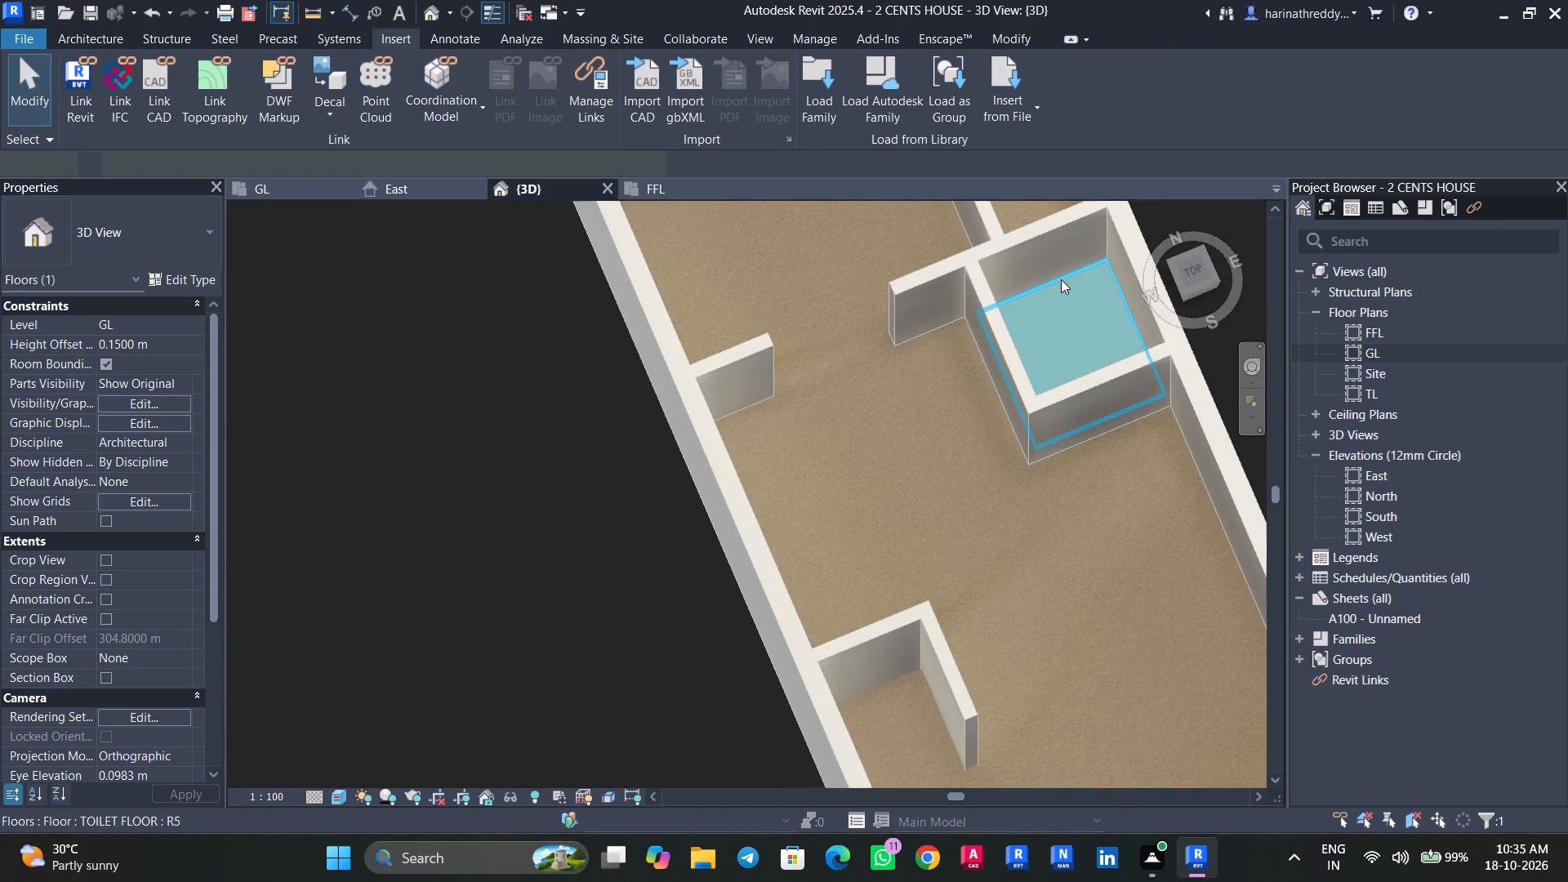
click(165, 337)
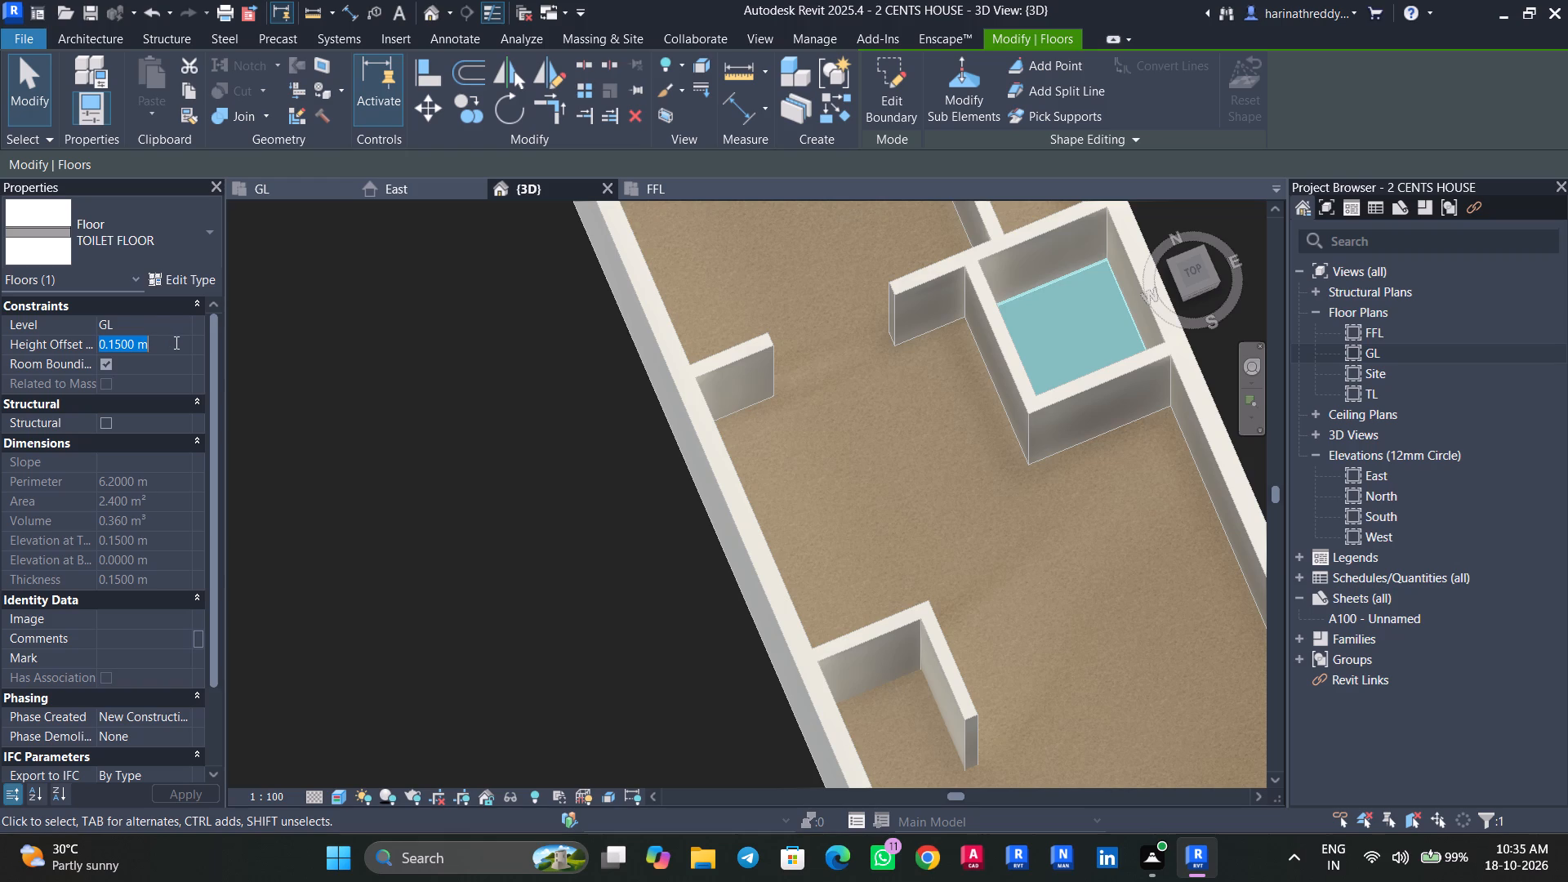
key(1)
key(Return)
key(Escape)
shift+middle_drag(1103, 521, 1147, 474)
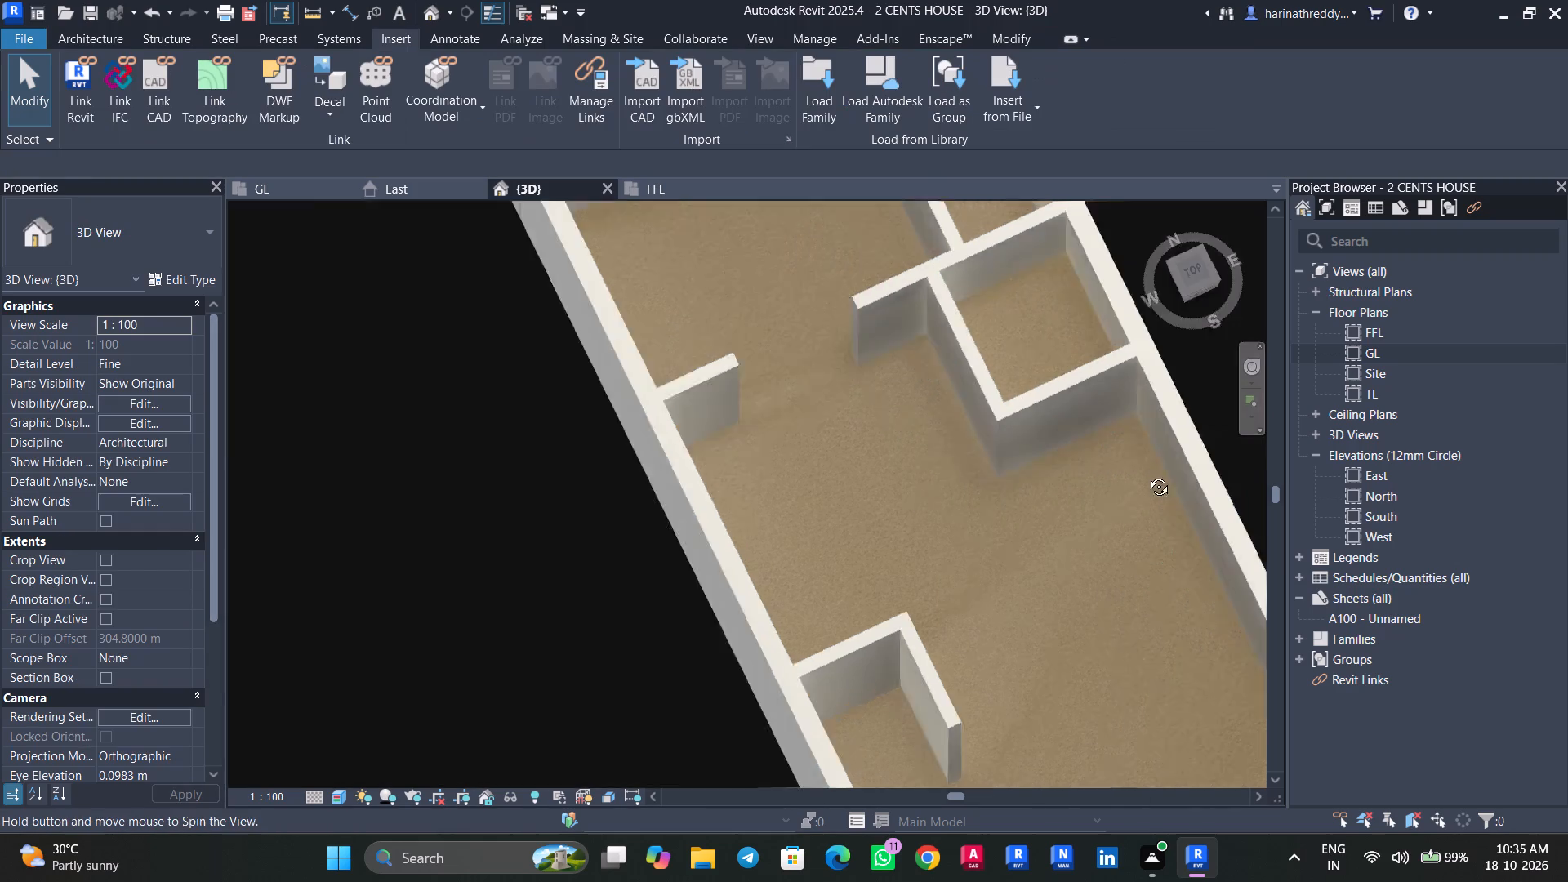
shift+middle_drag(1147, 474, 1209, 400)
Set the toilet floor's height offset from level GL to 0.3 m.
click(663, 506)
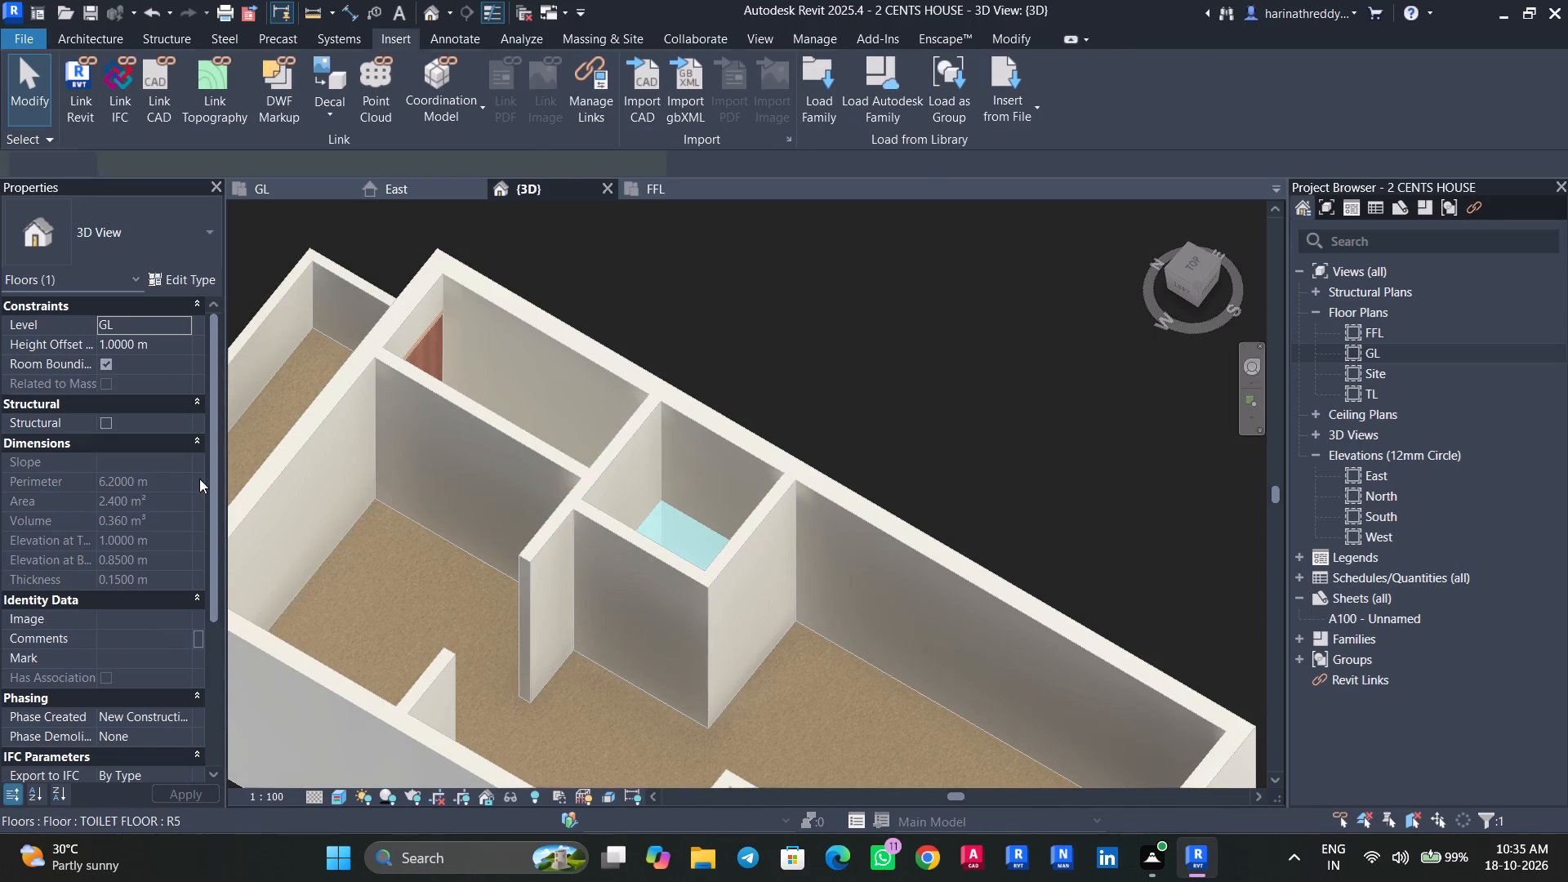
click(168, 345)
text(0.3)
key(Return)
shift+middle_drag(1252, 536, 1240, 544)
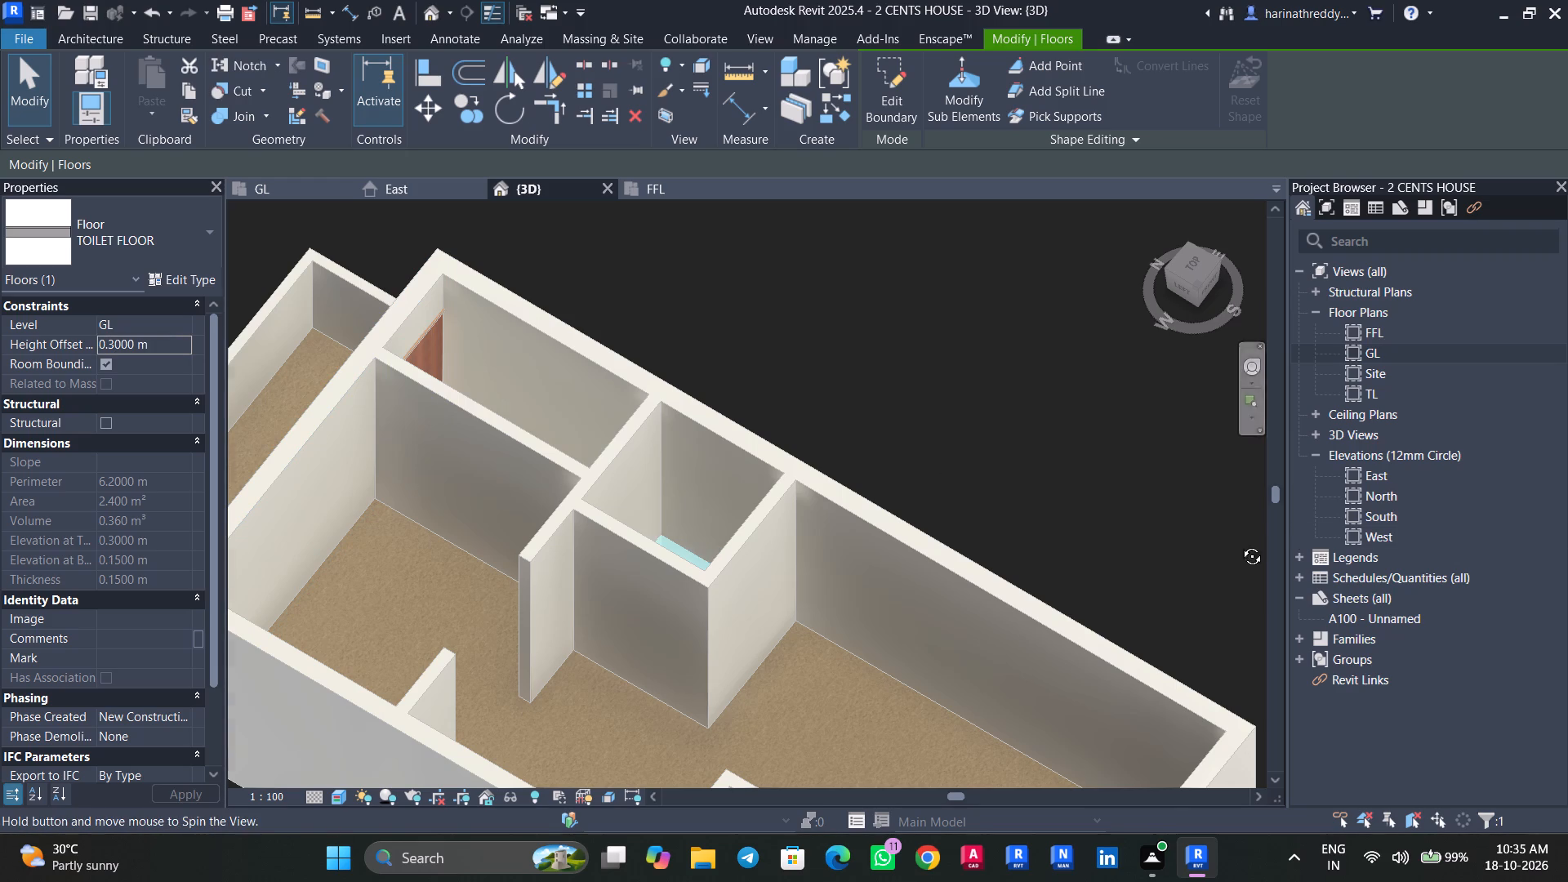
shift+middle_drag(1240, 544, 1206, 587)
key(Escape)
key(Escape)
Examine the toilet room and its walls from several angles in 3D, and check the toilet area on the GL plan image.
click(658, 611)
shift+middle_drag(658, 688, 693, 653)
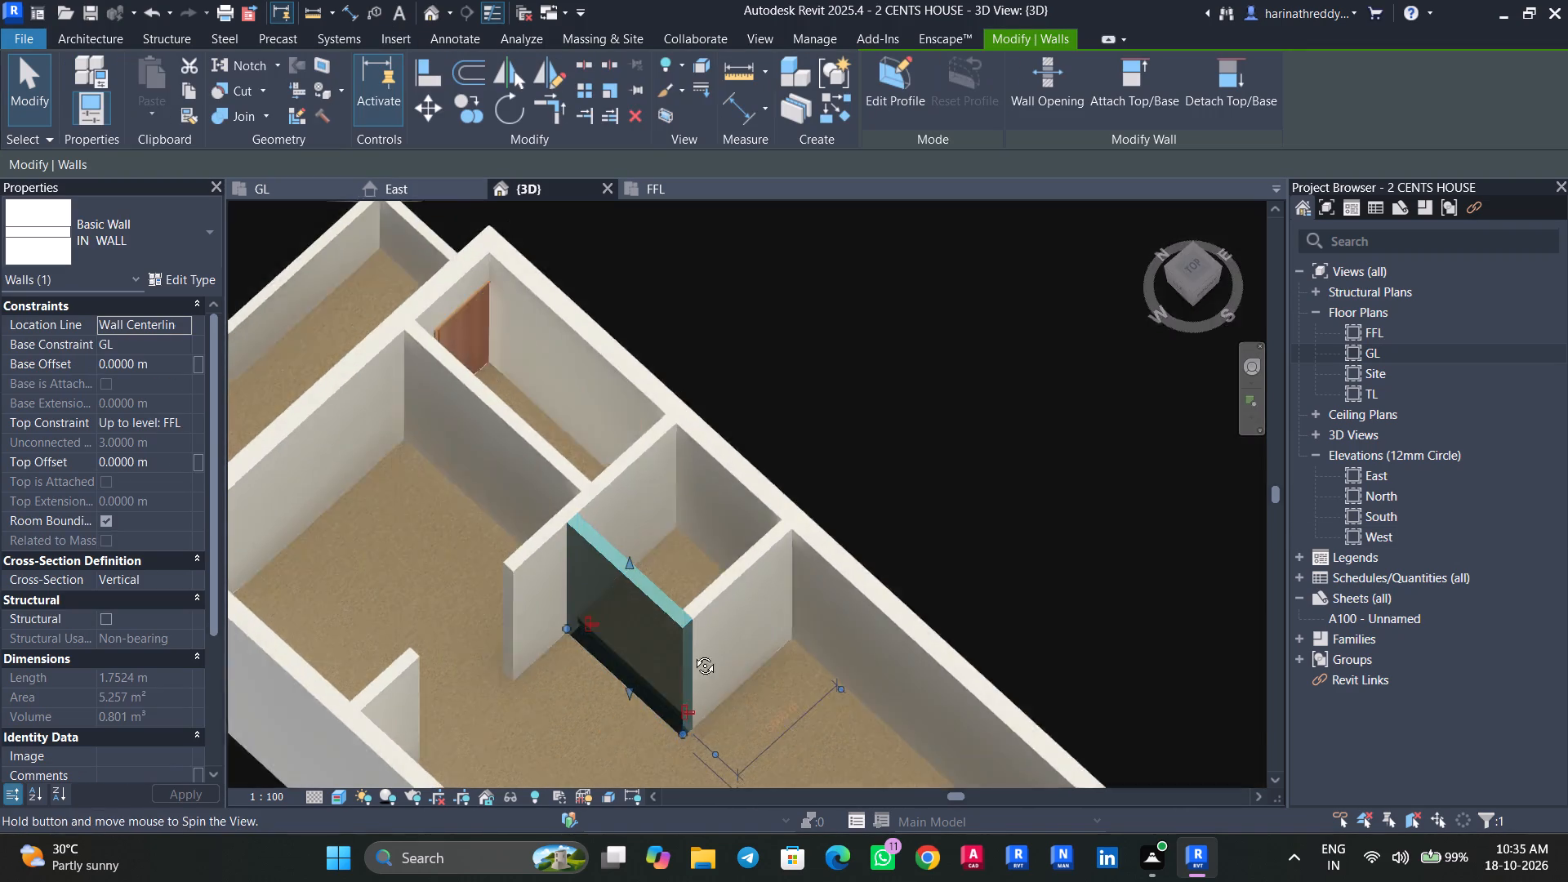
shift+middle_drag(693, 653, 654, 612)
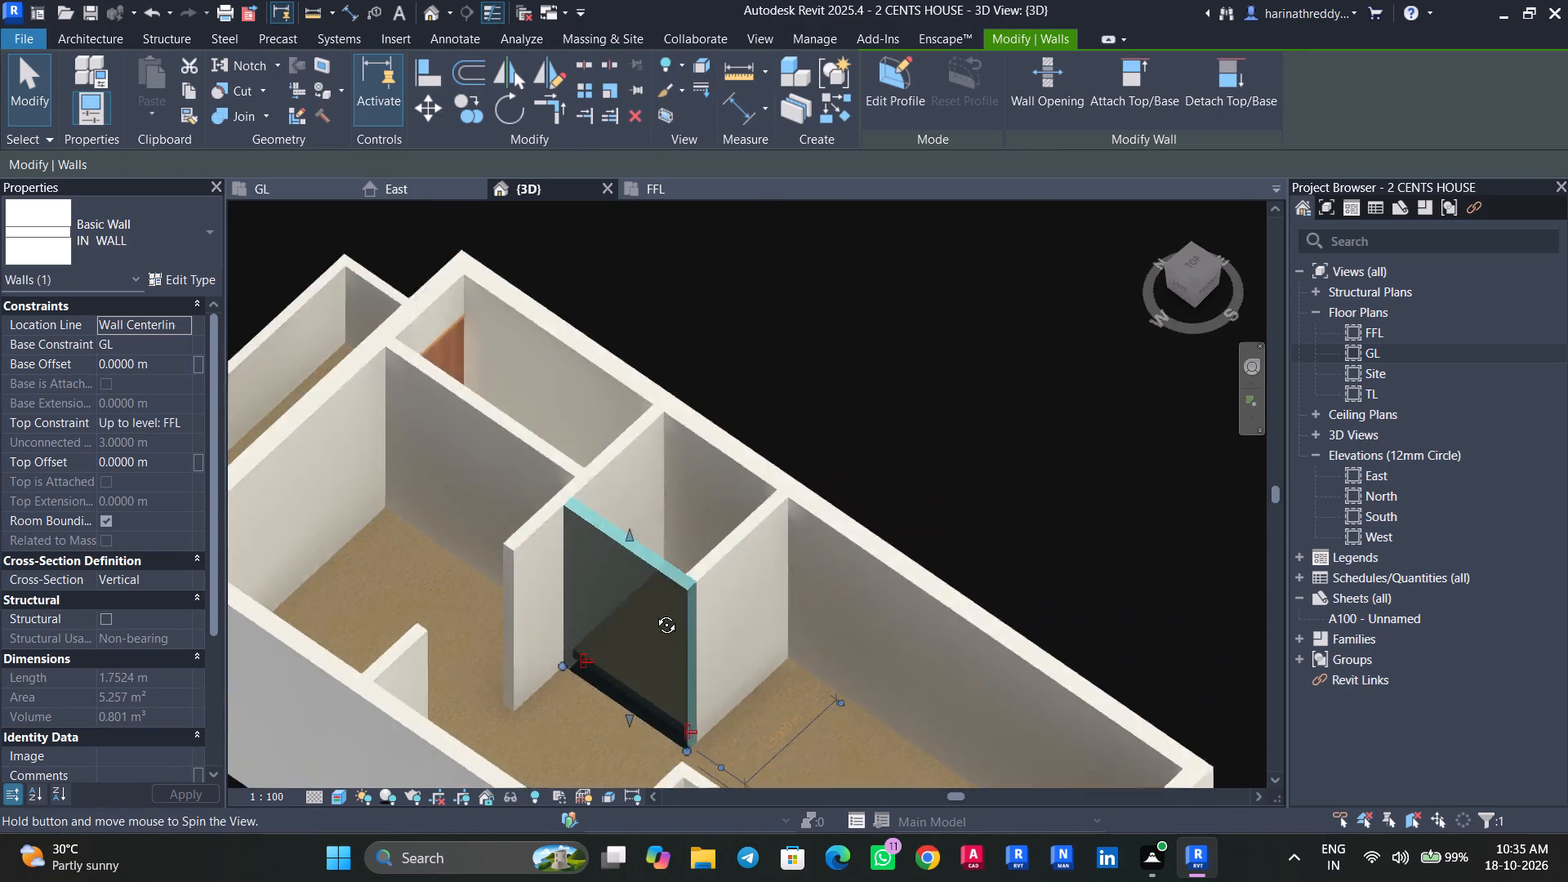
shift+middle_drag(654, 612, 492, 780)
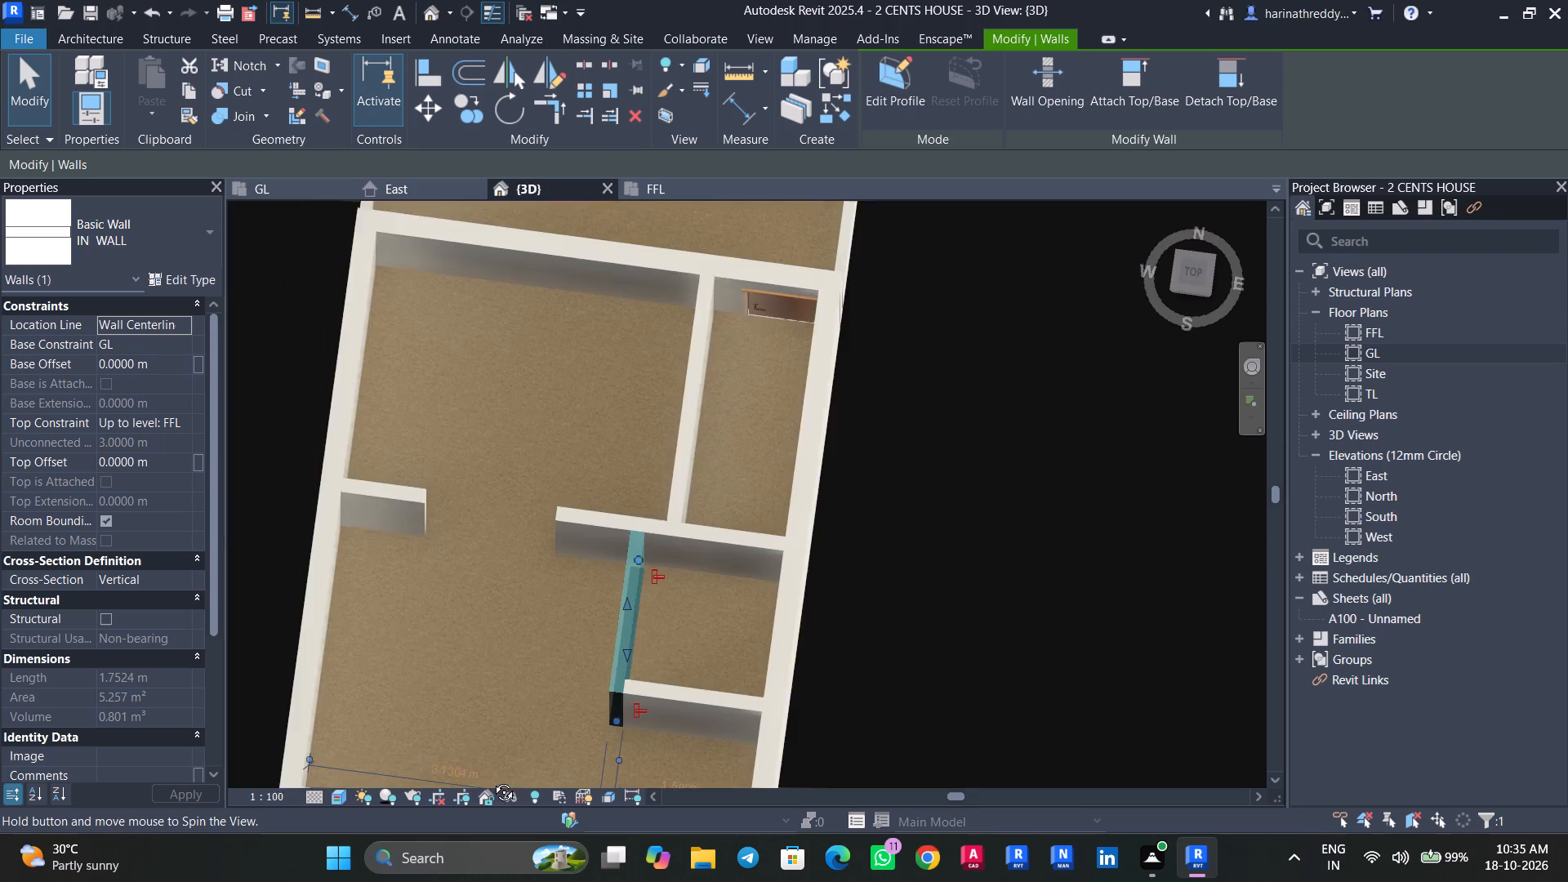
shift+middle_drag(492, 780, 688, 733)
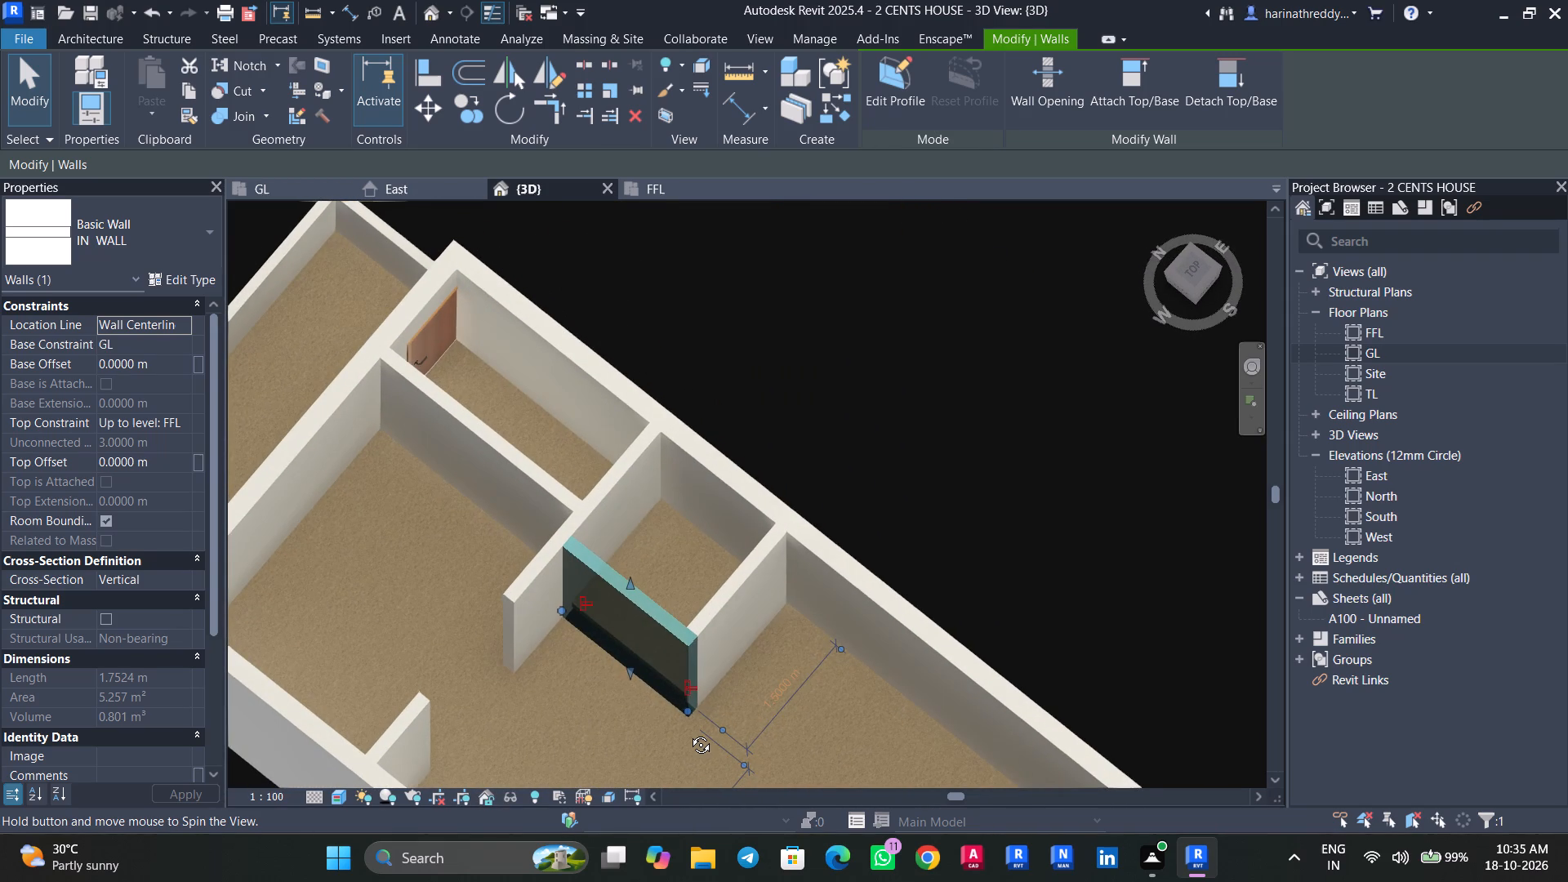
shift+middle_drag(688, 733, 697, 666)
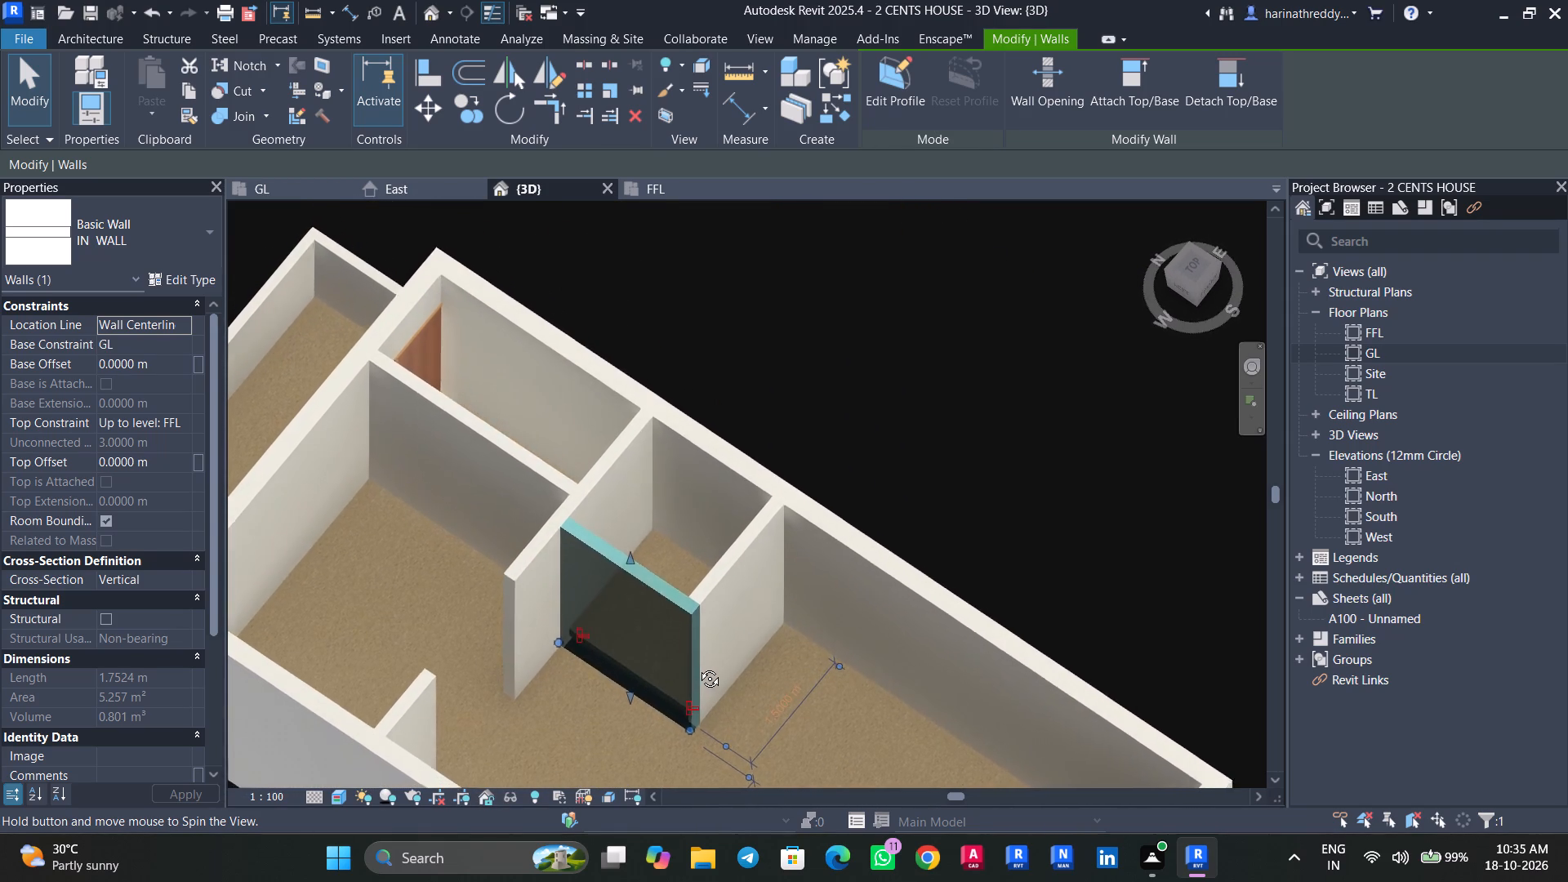
shift+middle_drag(697, 666, 771, 535)
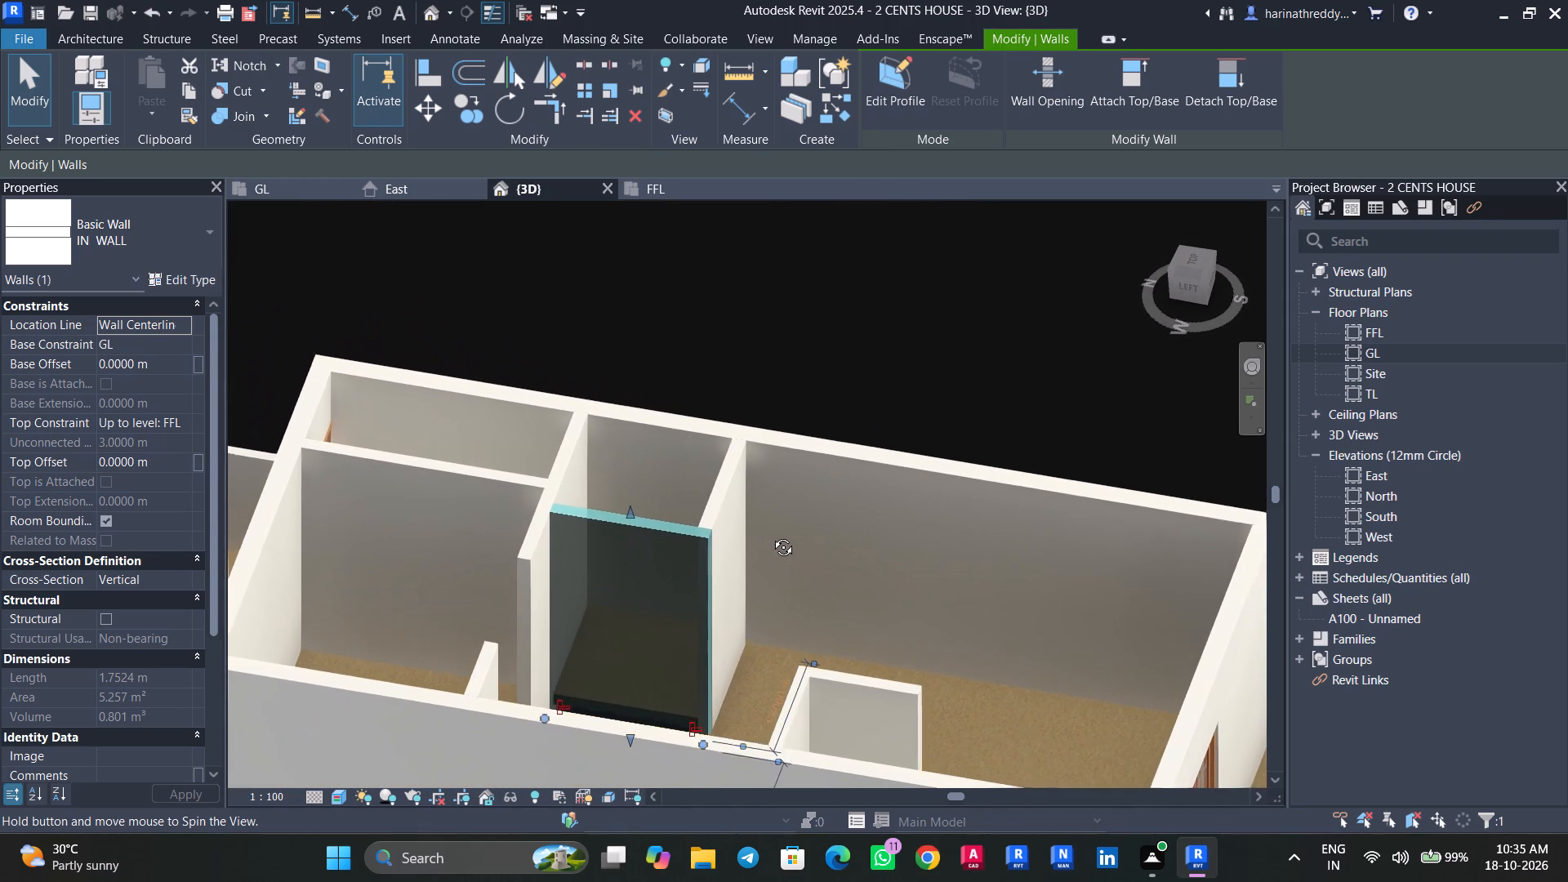
shift+middle_drag(771, 535, 903, 604)
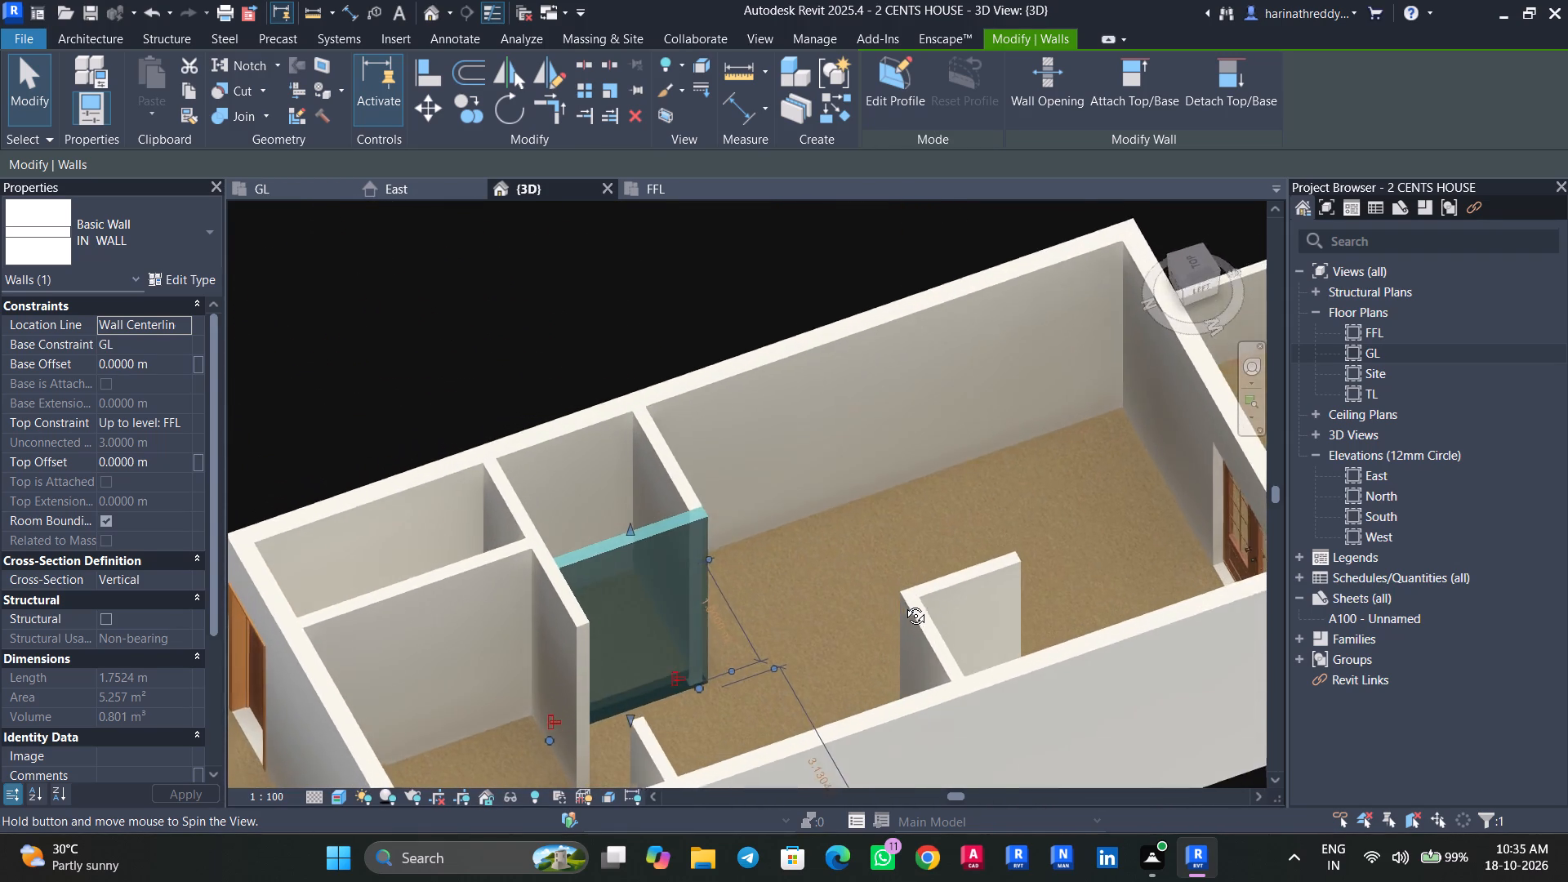
shift+middle_drag(903, 604, 746, 787)
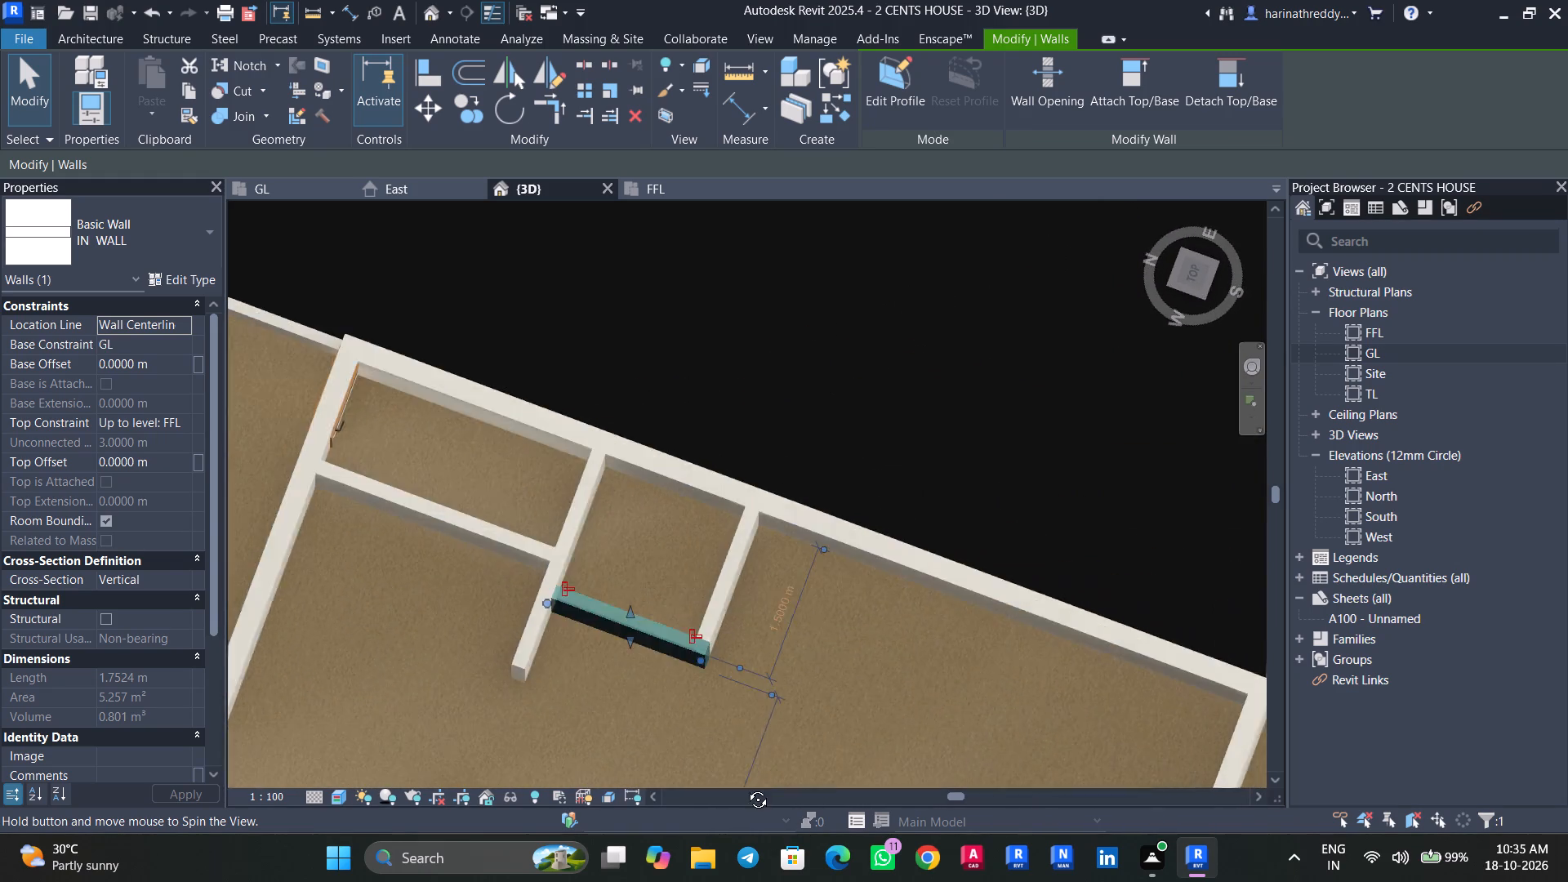
shift+middle_drag(746, 787, 531, 673)
key(Escape)
scroll(531, 673, down, 3)
shift+scroll(531, 673, up, 1)
shift+middle_drag(531, 673, 404, 741)
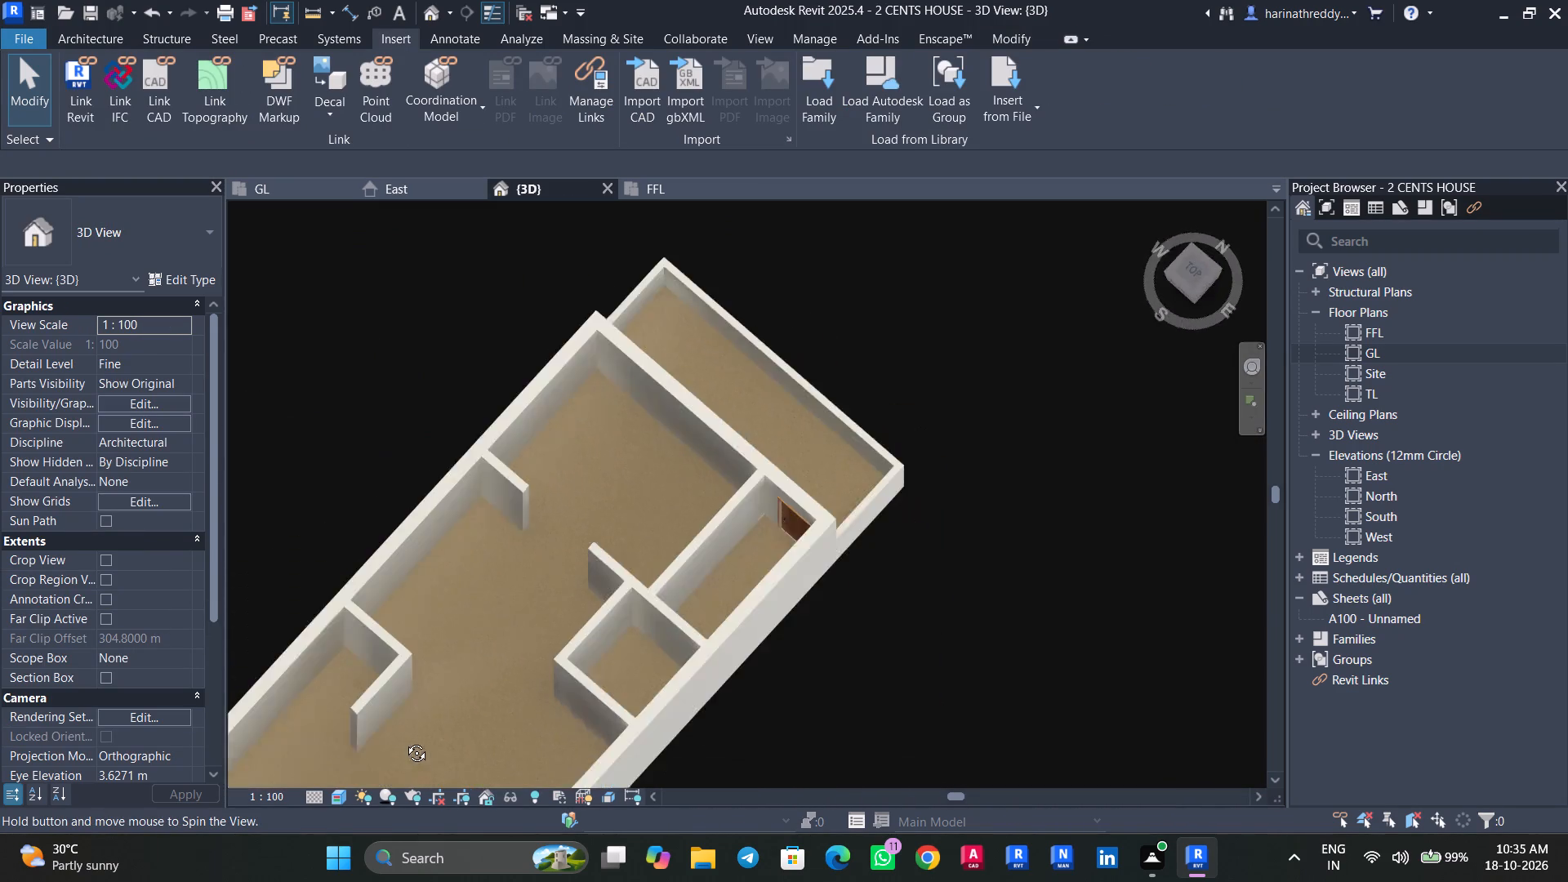
shift+middle_drag(404, 741, 409, 740)
middle_drag(445, 734, 874, 432)
shift+middle_drag(892, 497, 835, 549)
shift+middle_drag(836, 550, 915, 481)
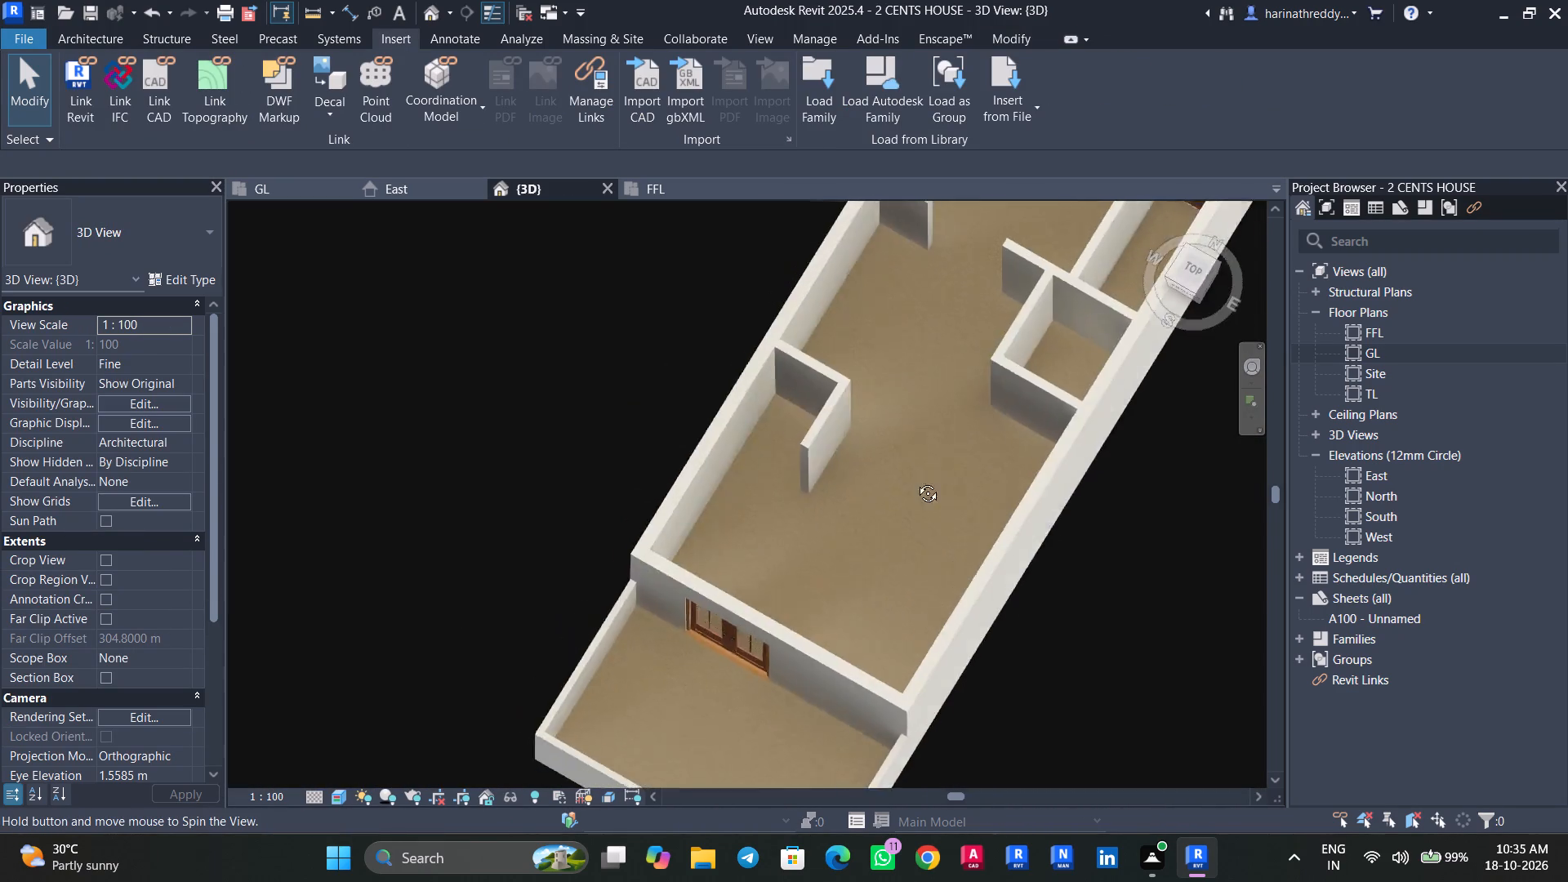
shift+middle_drag(915, 481, 1173, 385)
middle_drag(1147, 421, 900, 563)
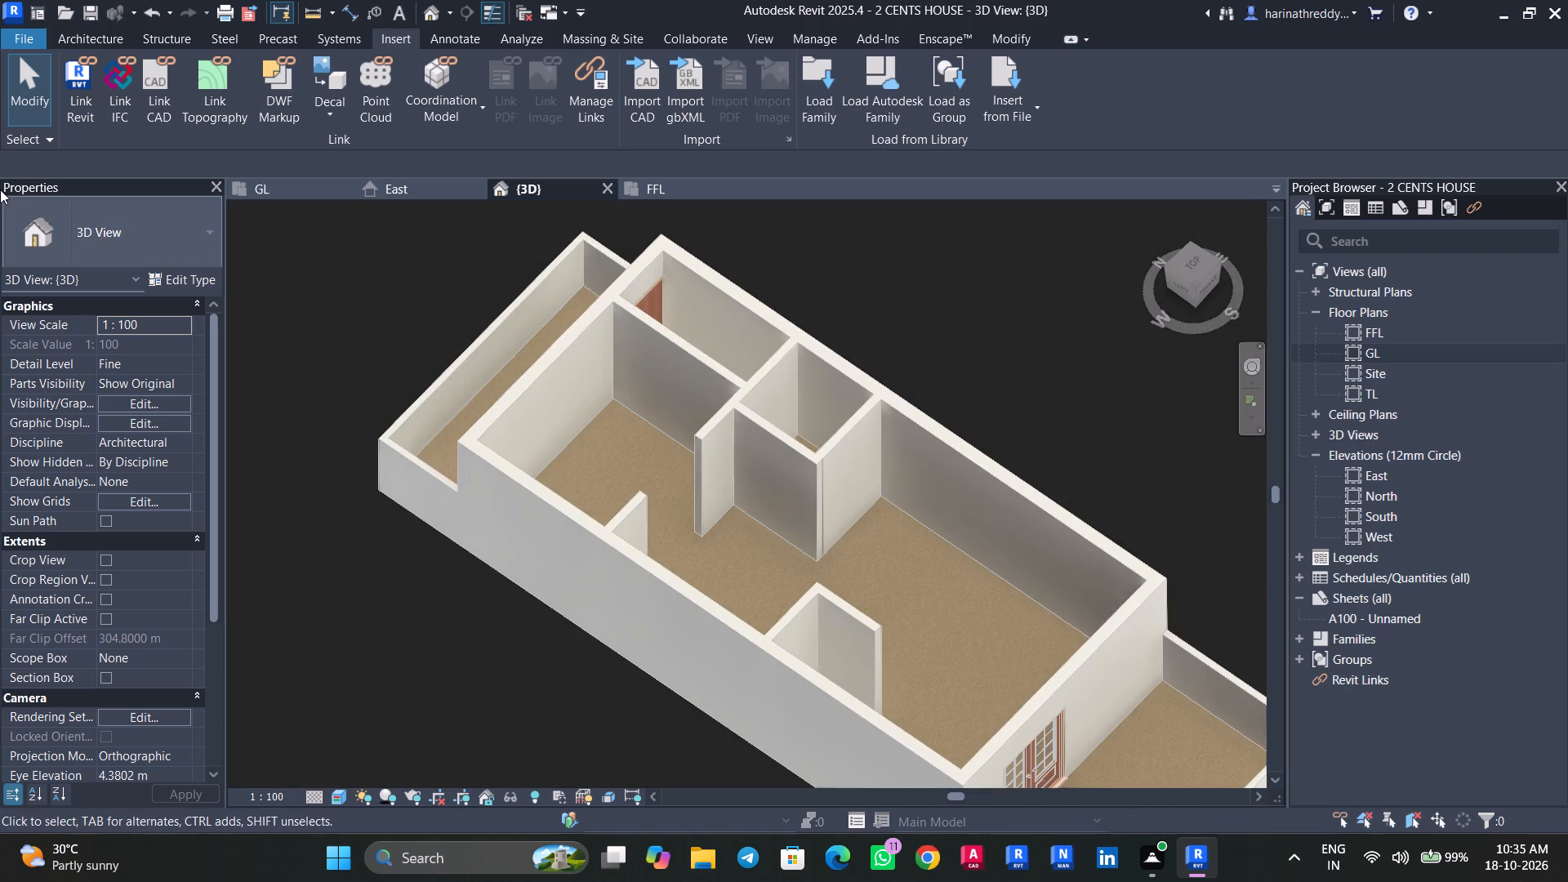
click(283, 193)
scroll(473, 534, down, 5)
middle_drag(473, 534, 470, 526)
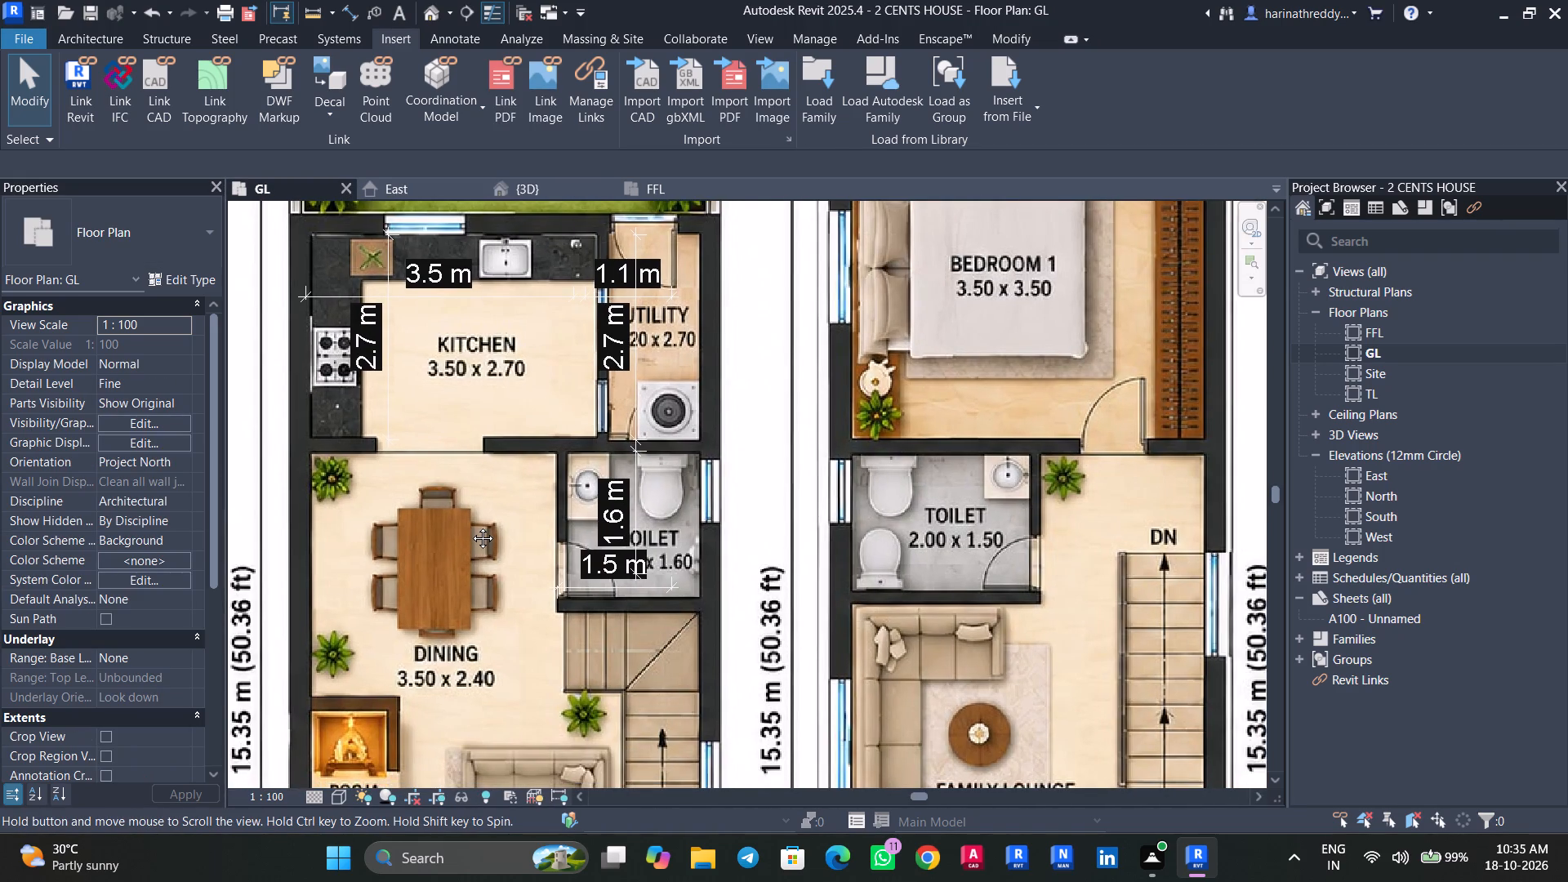
middle_drag(470, 526, 513, 465)
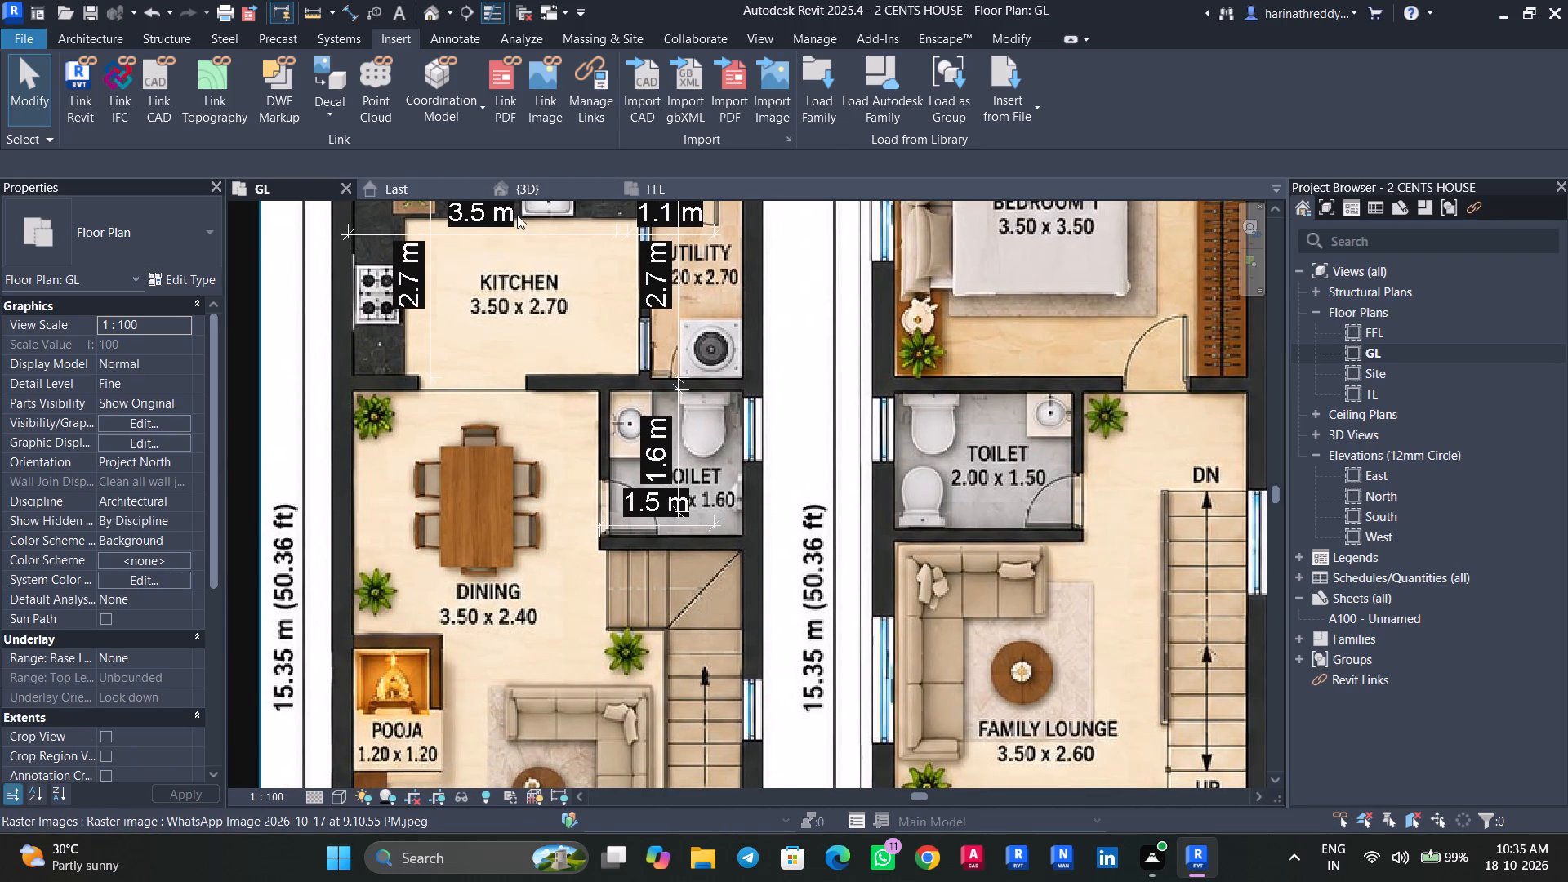
click(428, 16)
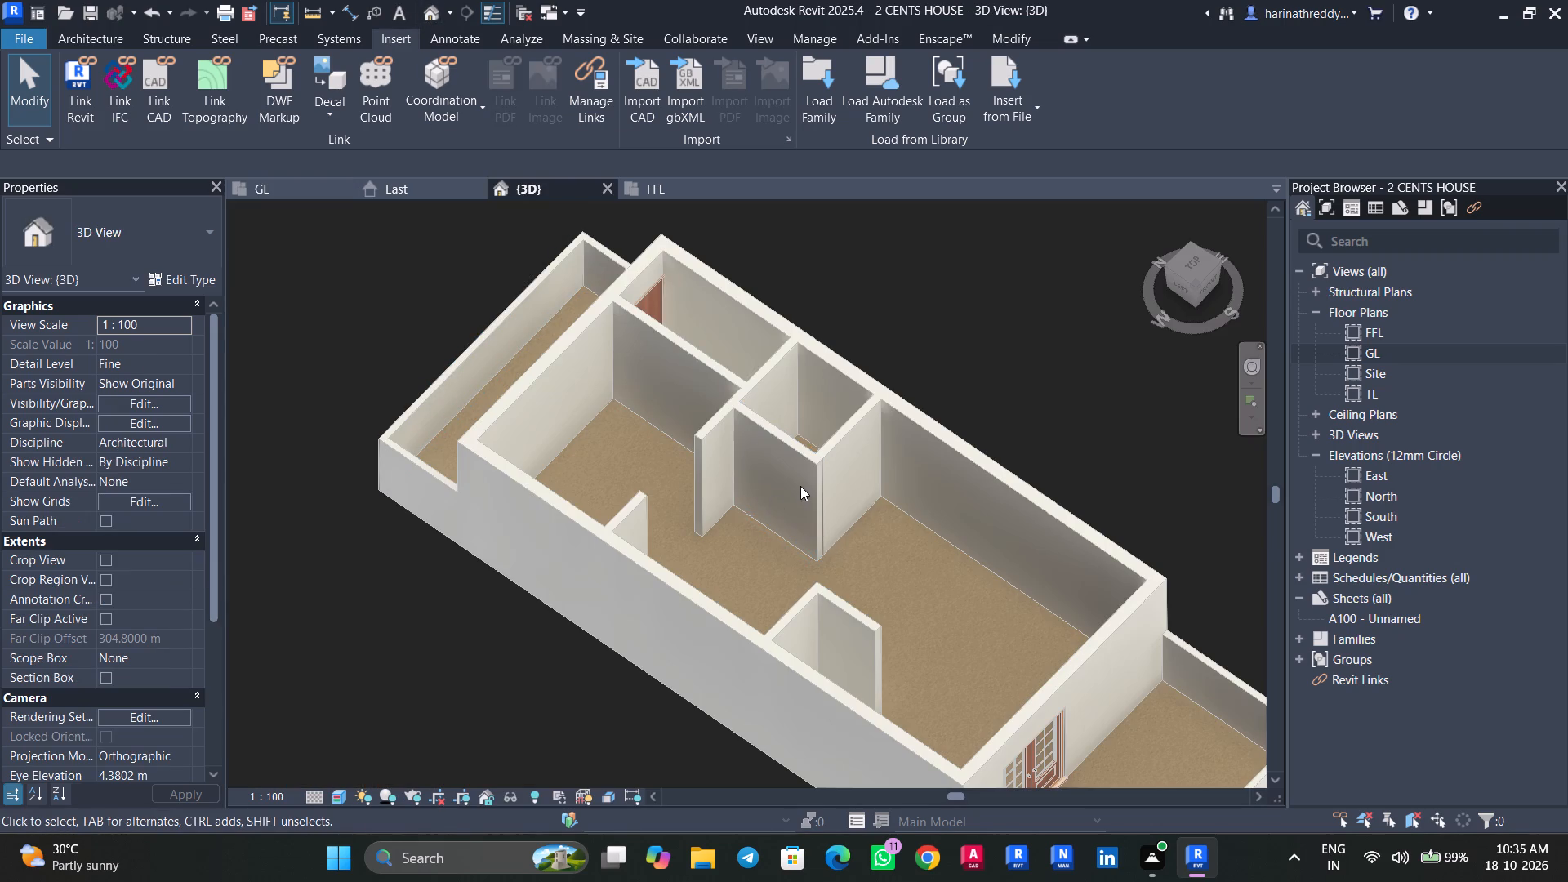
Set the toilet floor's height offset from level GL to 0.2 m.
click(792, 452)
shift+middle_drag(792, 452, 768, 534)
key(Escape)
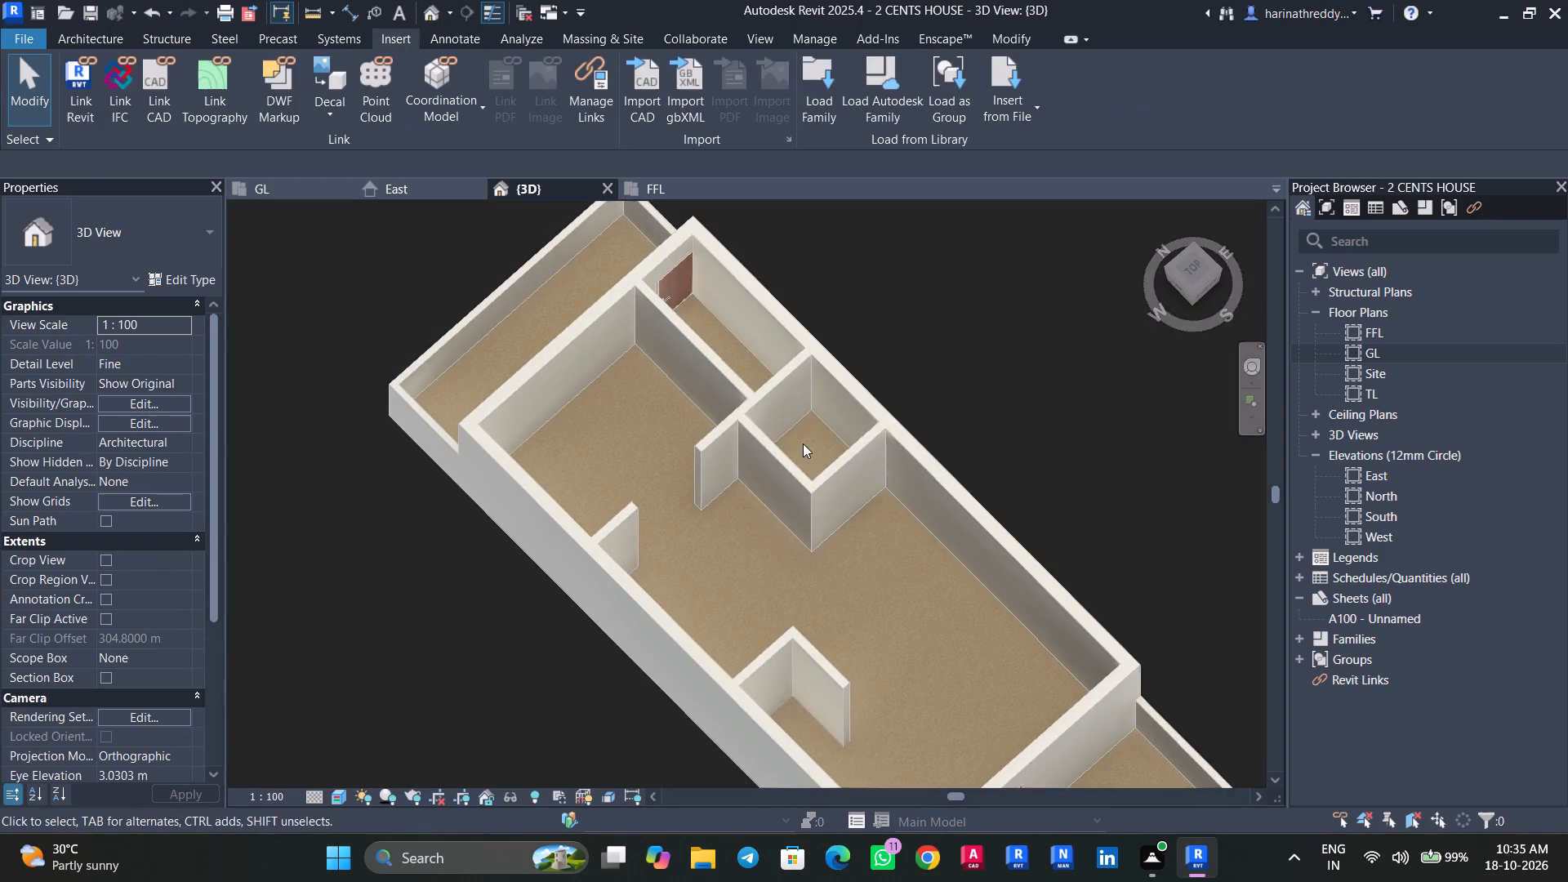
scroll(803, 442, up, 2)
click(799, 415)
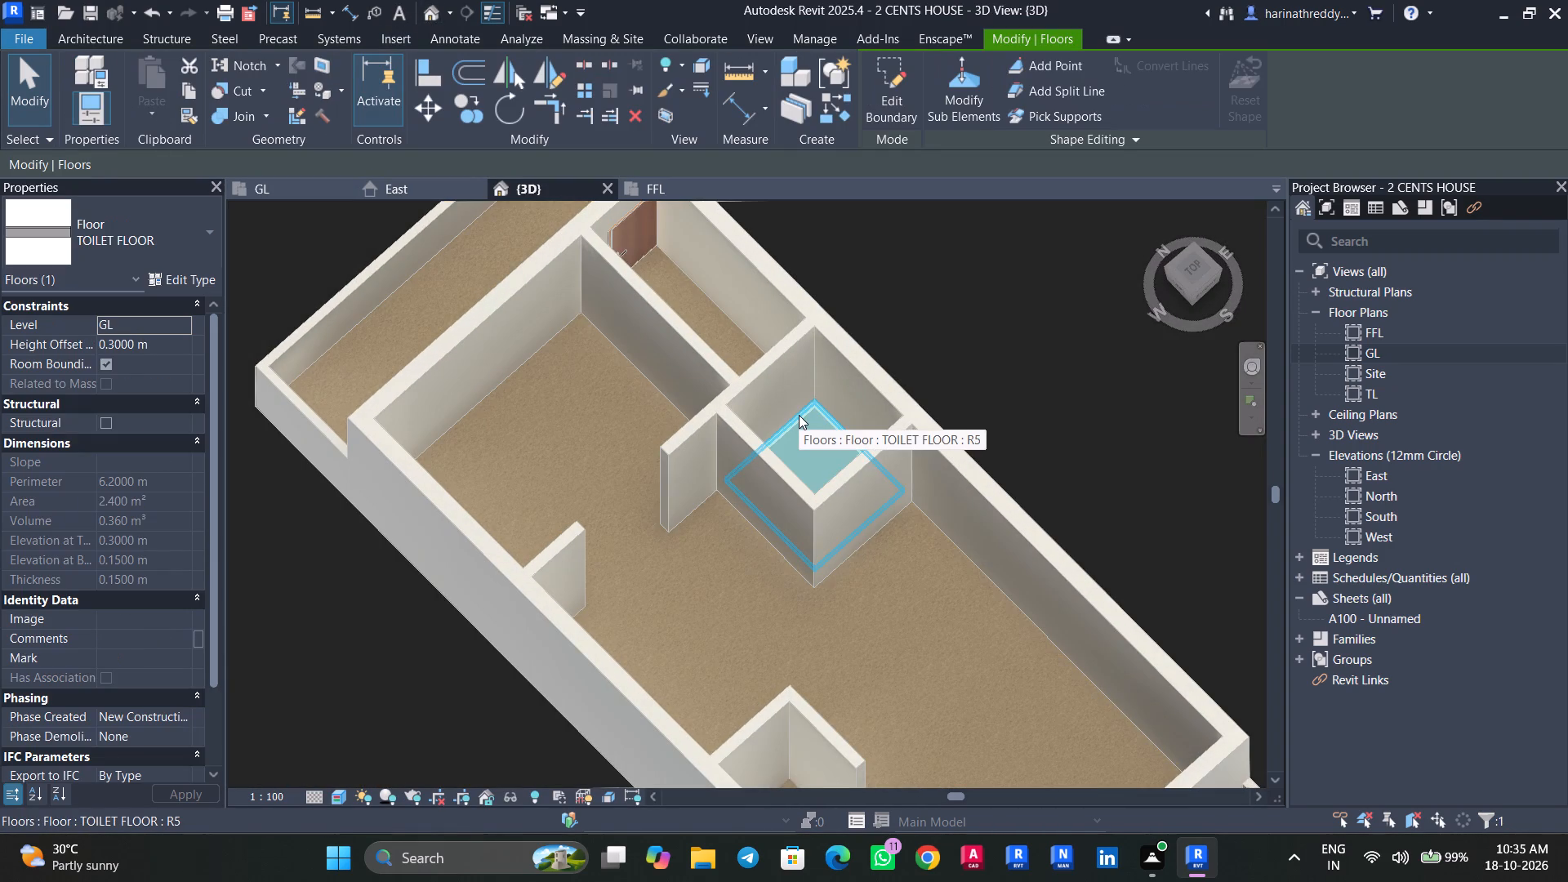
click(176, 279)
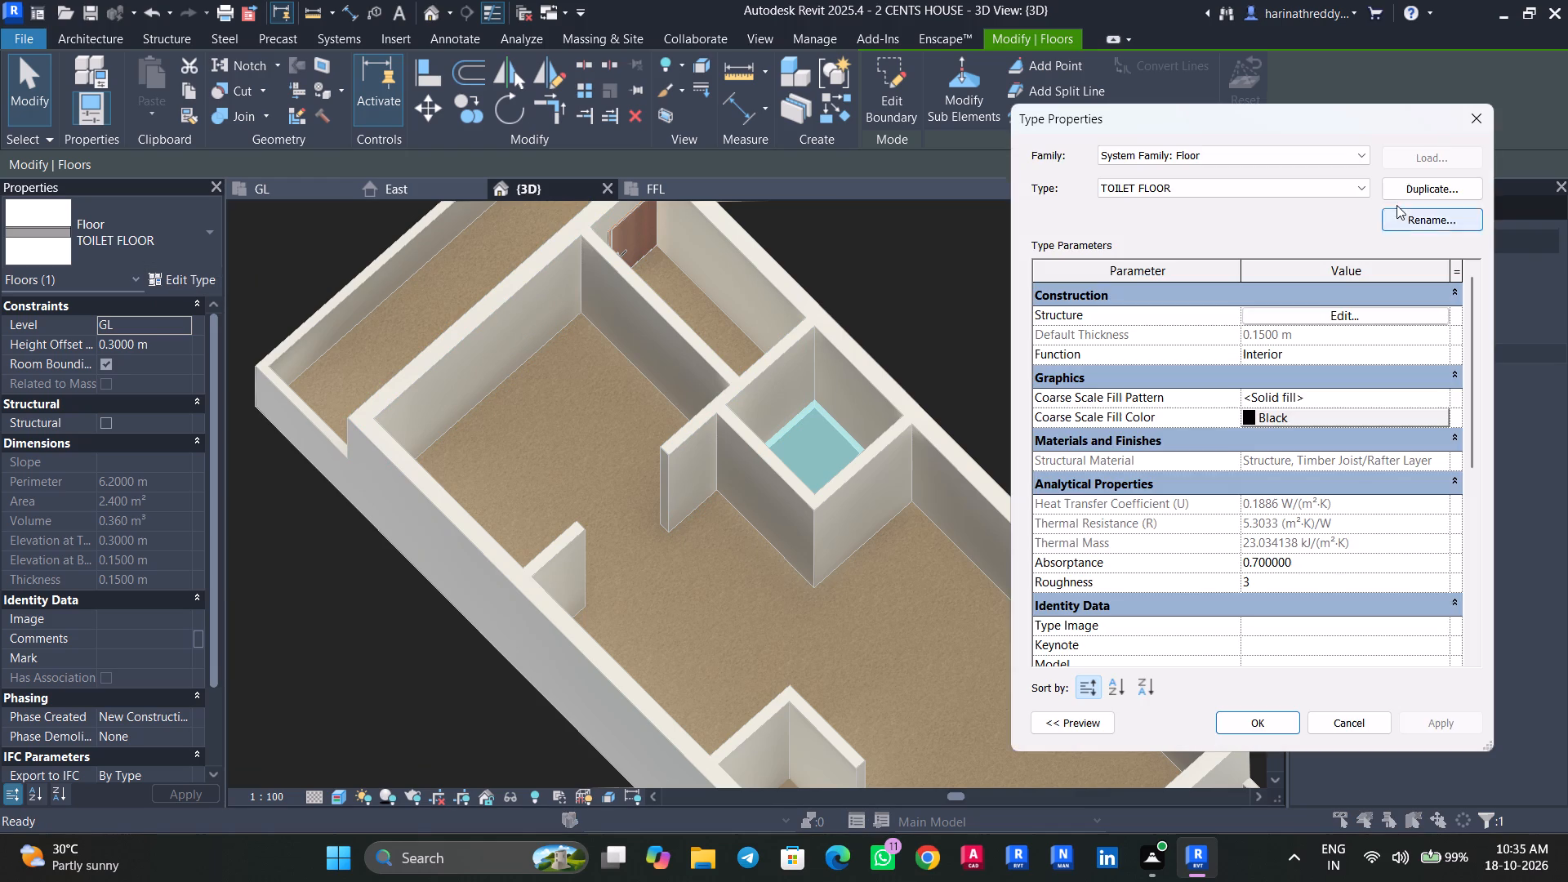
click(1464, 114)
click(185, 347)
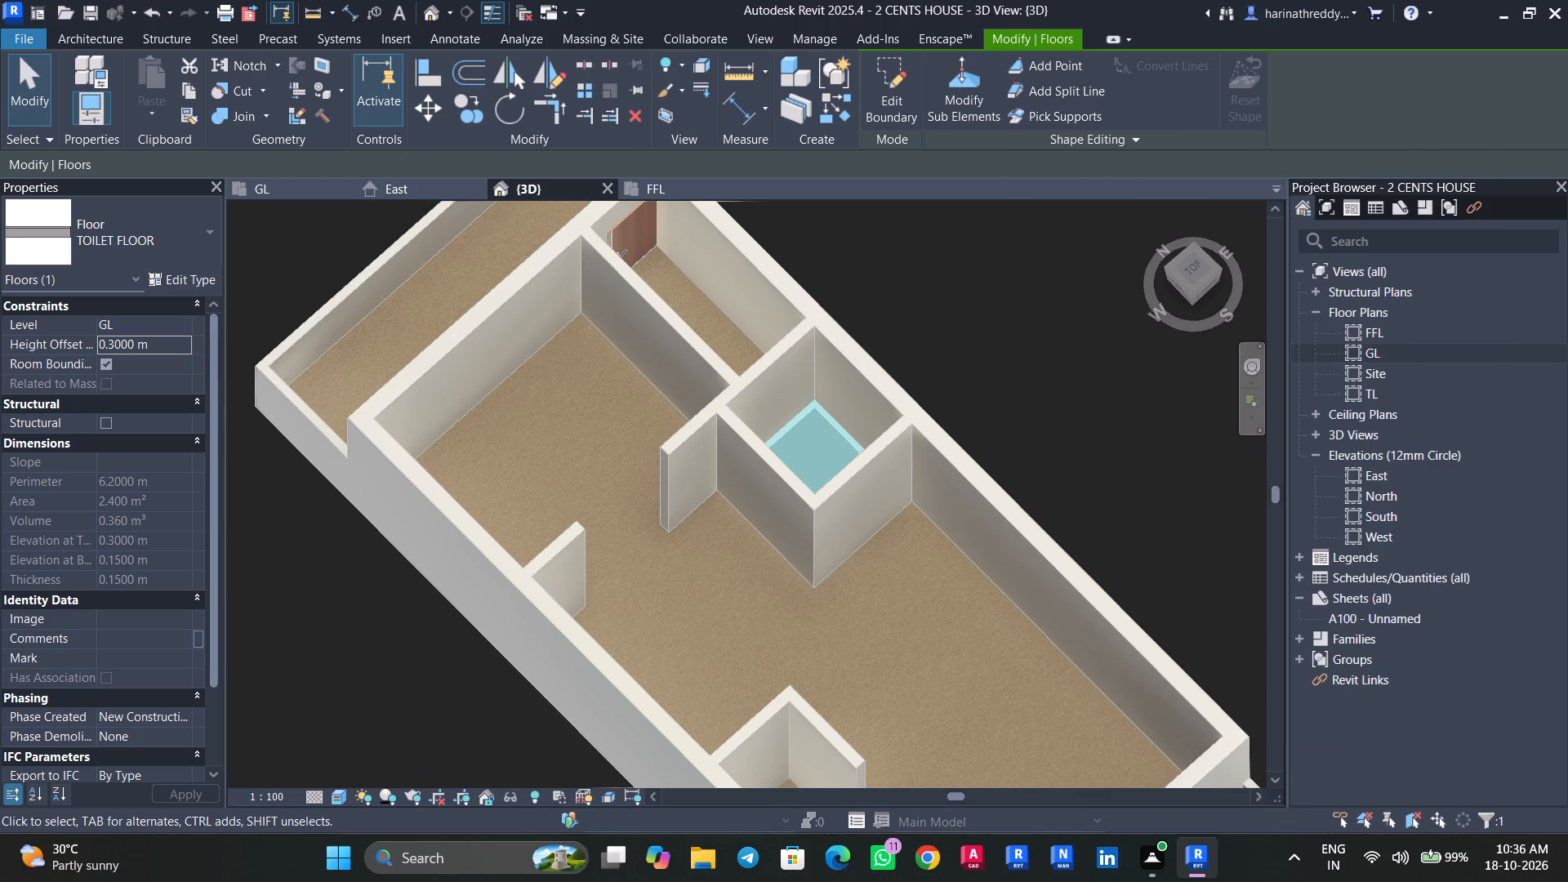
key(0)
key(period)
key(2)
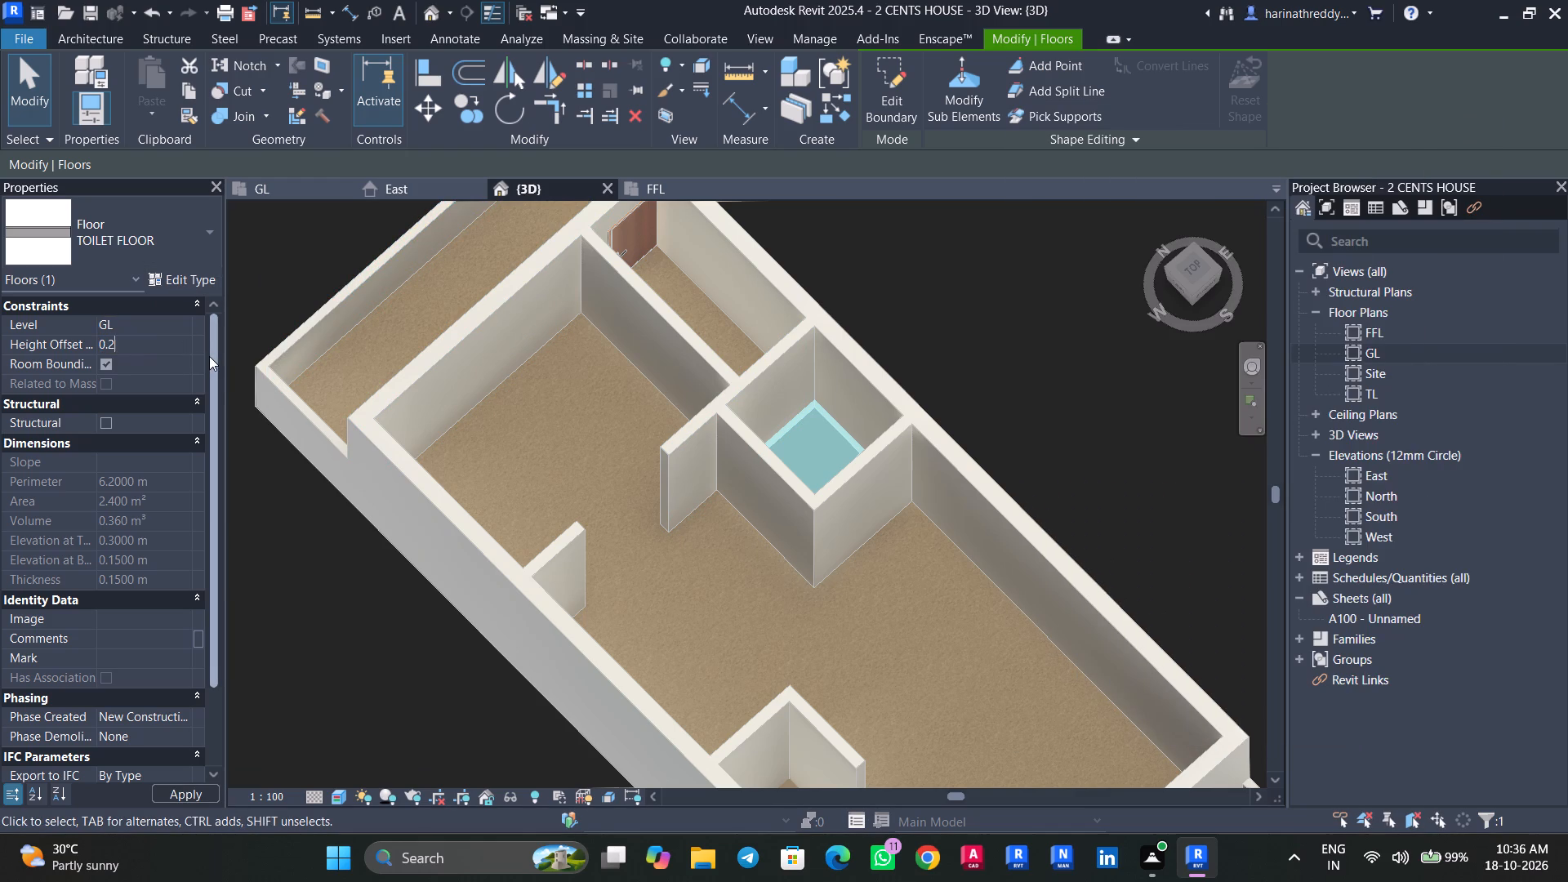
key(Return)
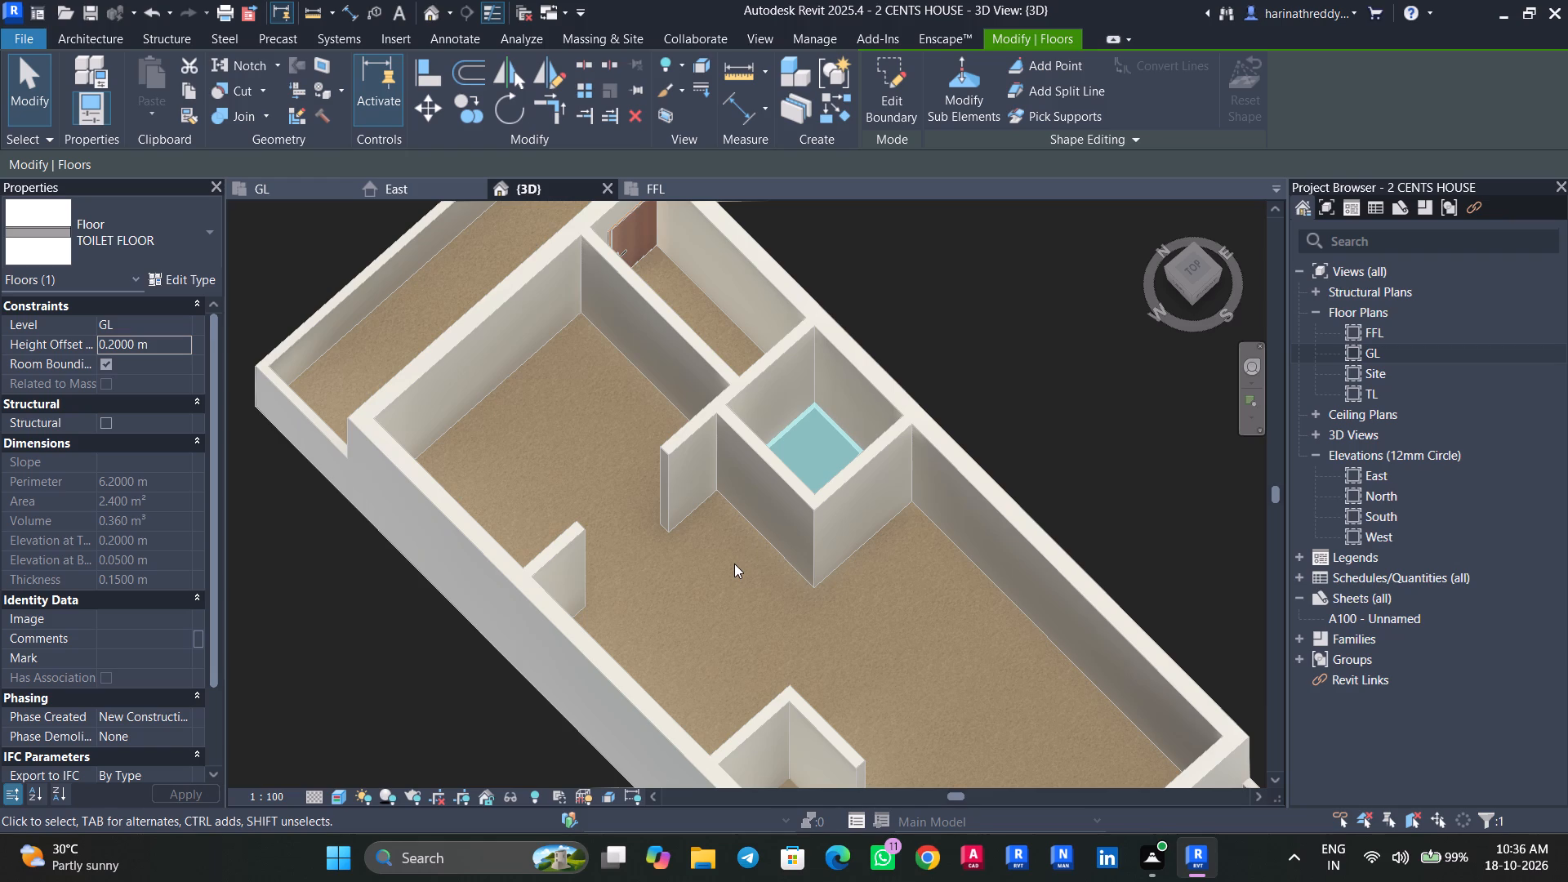
Examine the toilet floor's edge and level behind the toilet's inner wall from several angles in 3D.
scroll(747, 578, up, 3)
shift+middle_drag(759, 582, 877, 472)
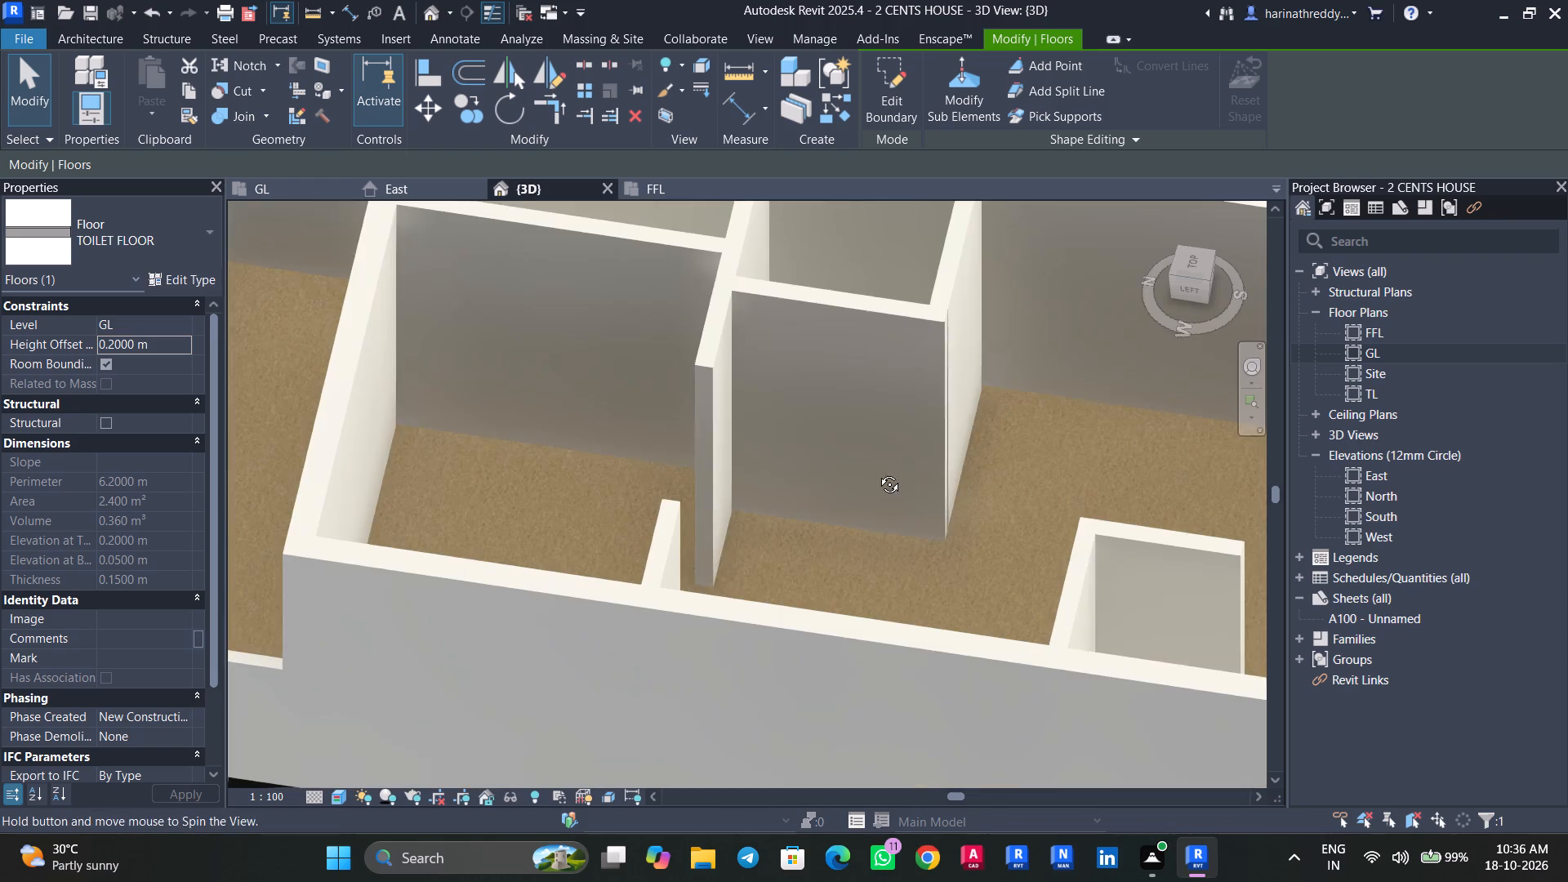
key(Escape)
click(857, 317)
scroll(850, 525, up, 5)
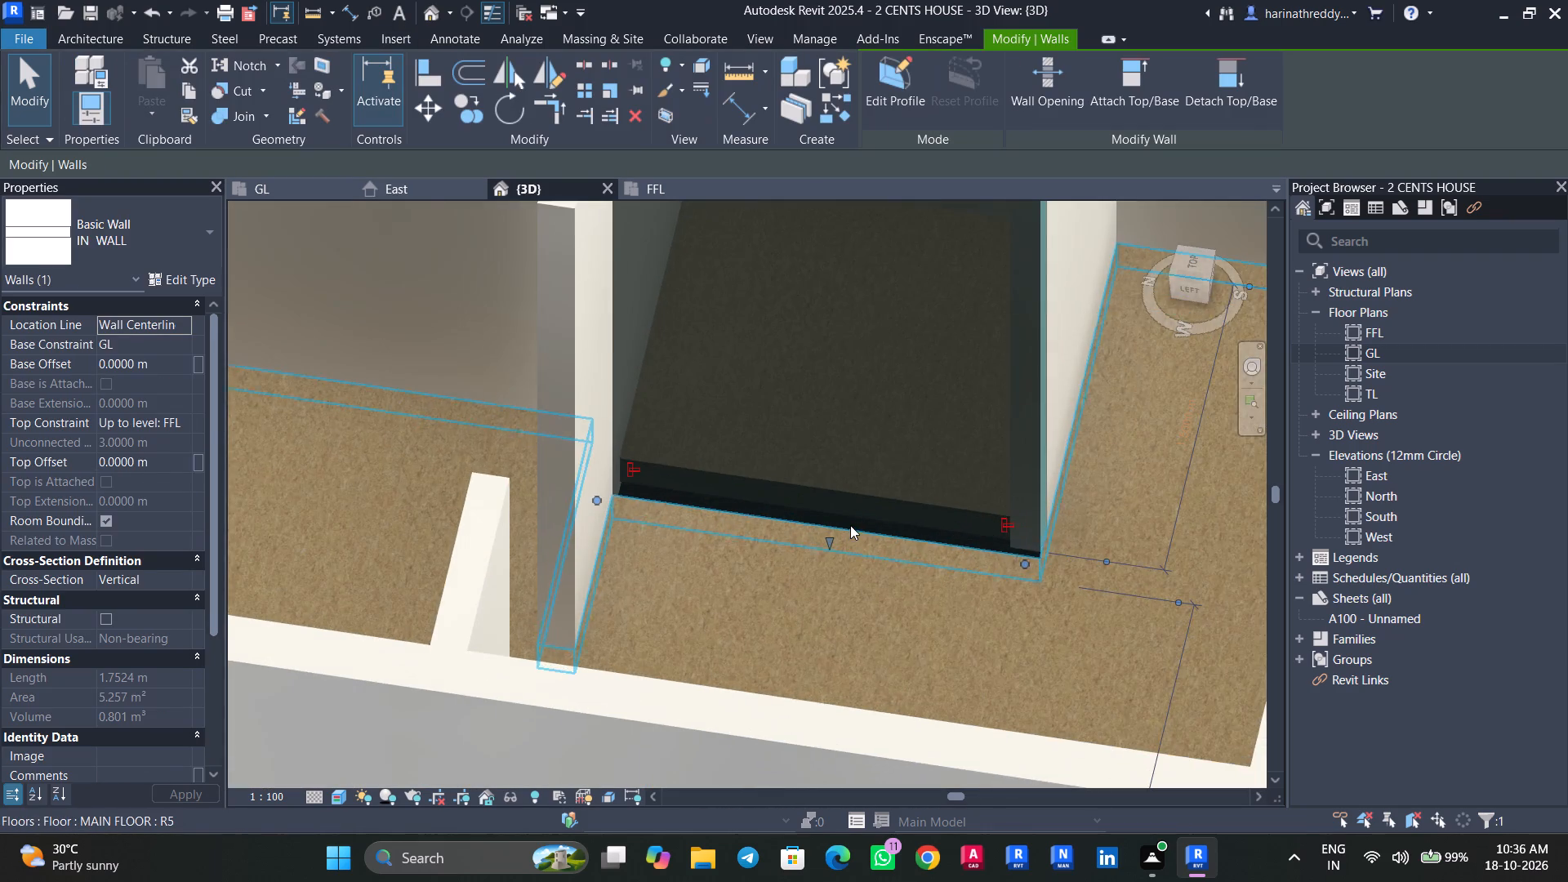
shift+middle_drag(893, 568, 809, 500)
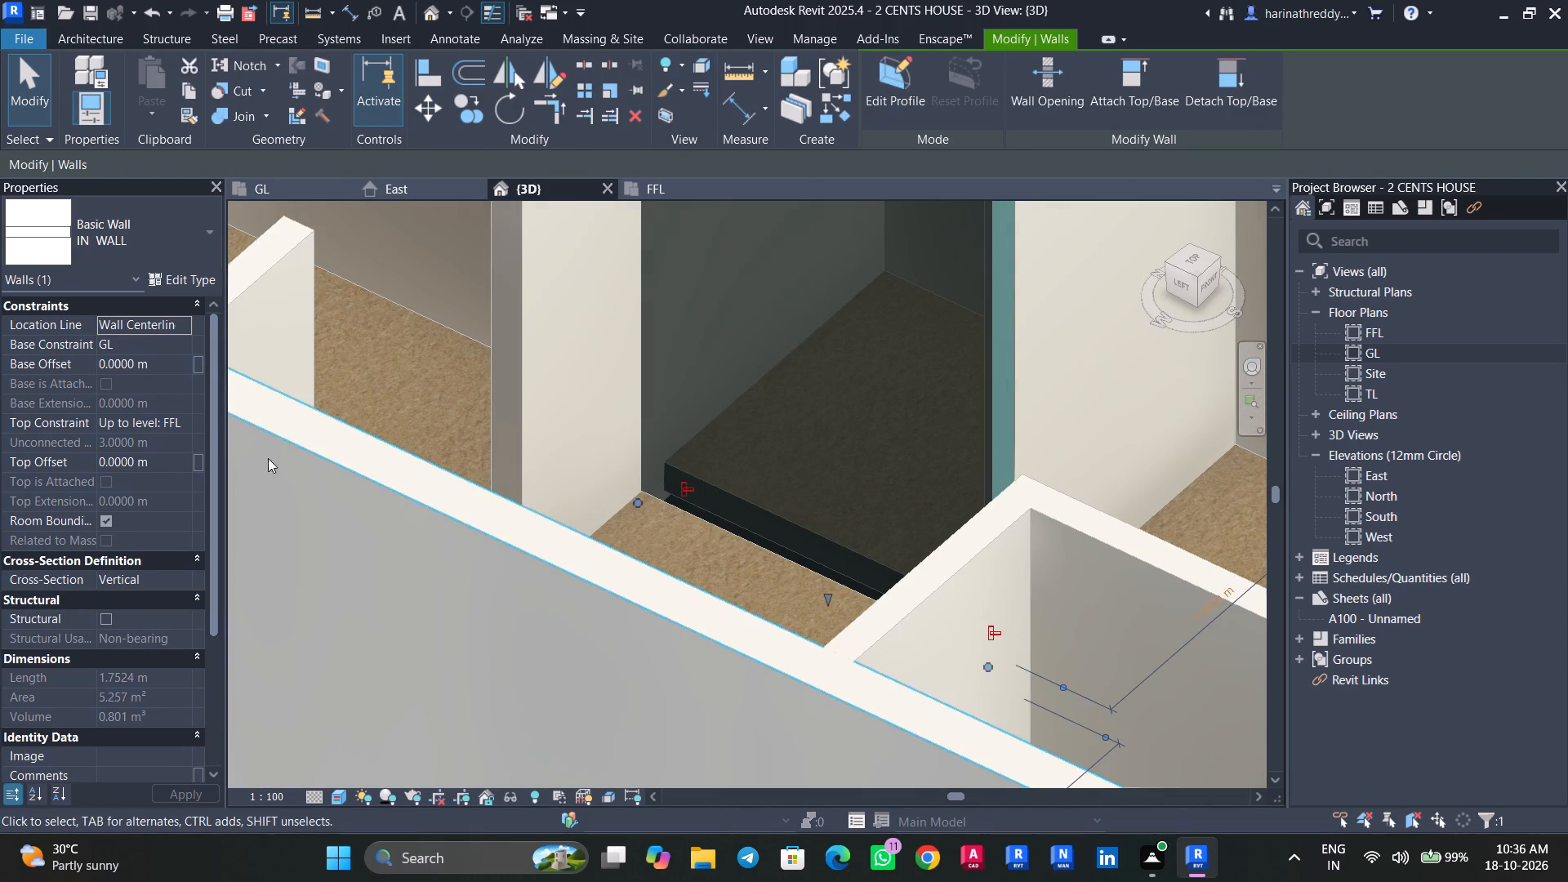
key(Escape)
key(Escape)
scroll(719, 418, down, 5)
shift+middle_drag(712, 424, 623, 746)
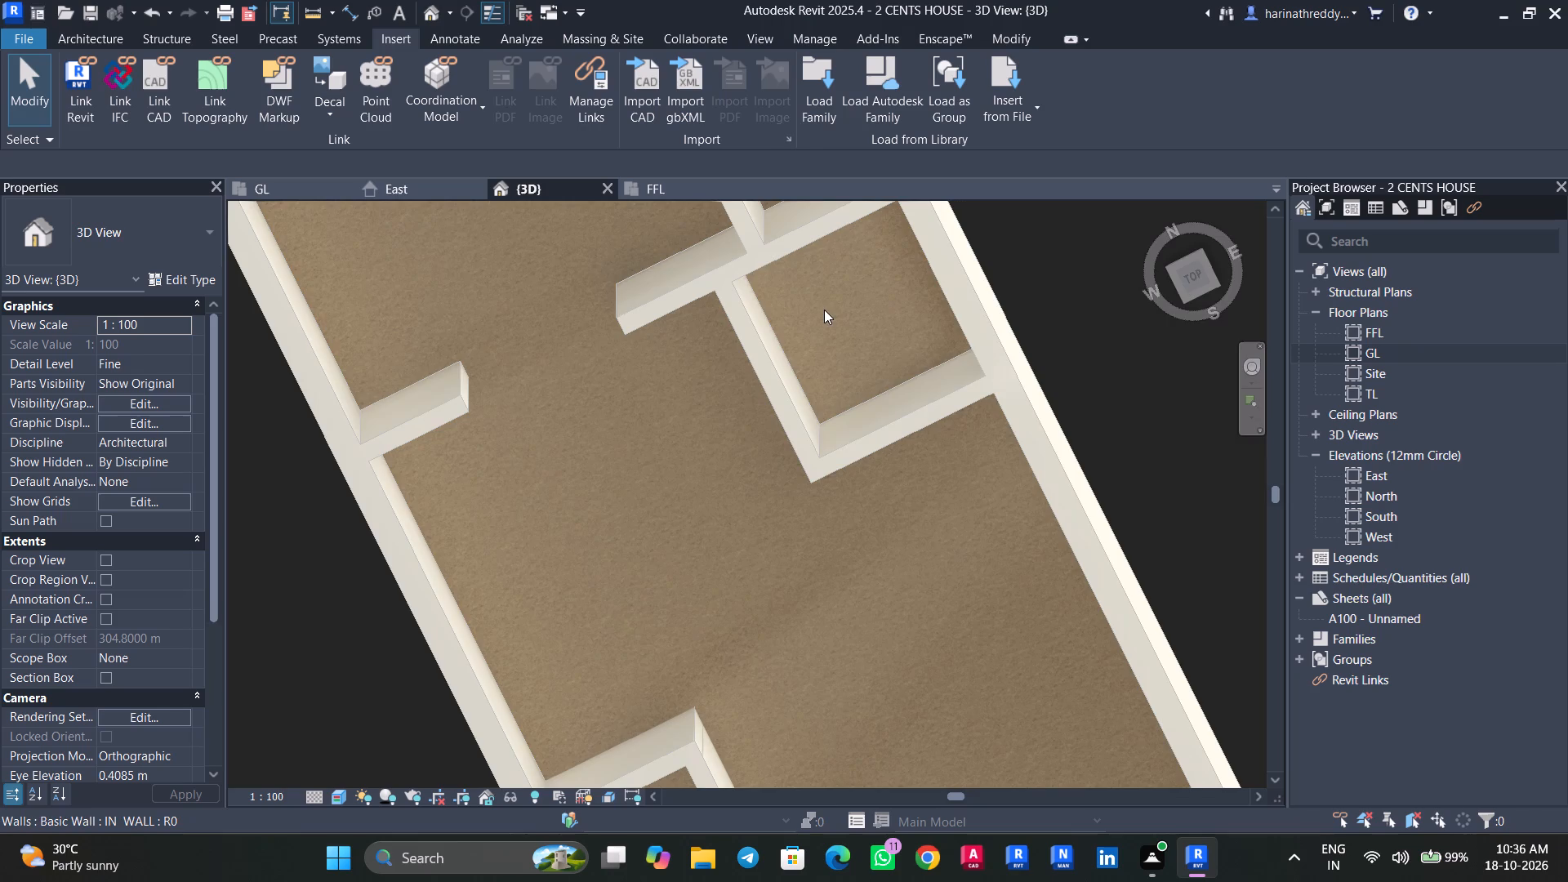
shift+middle_drag(828, 307, 834, 207)
scroll(835, 207, up, 1)
middle_drag(829, 225, 779, 420)
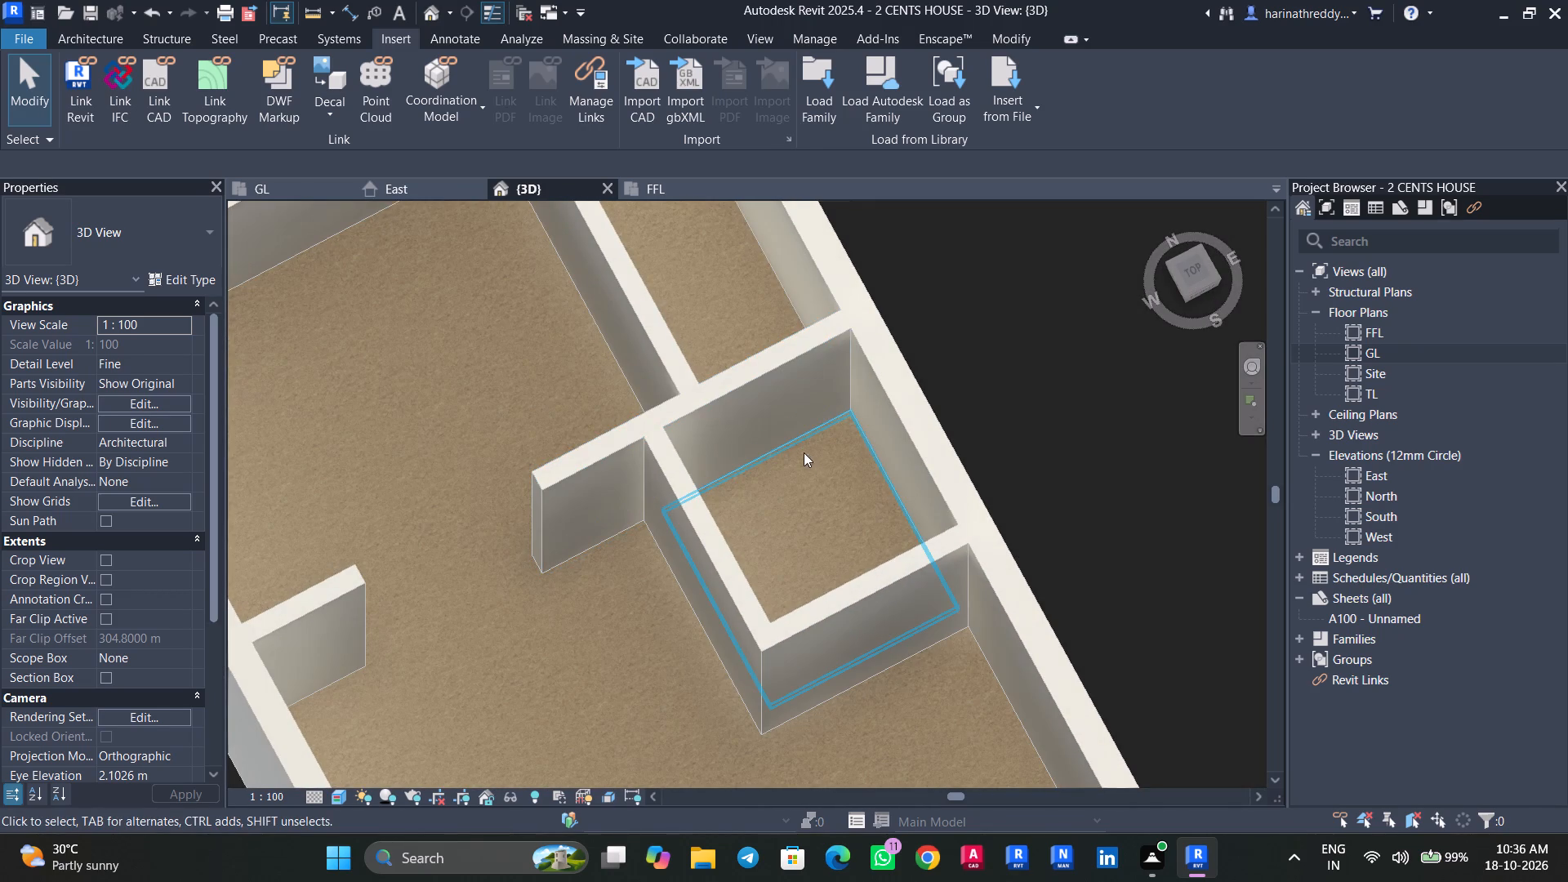
Set the toilet floor's height offset from level GL to 0.3 m.
click(798, 446)
click(176, 347)
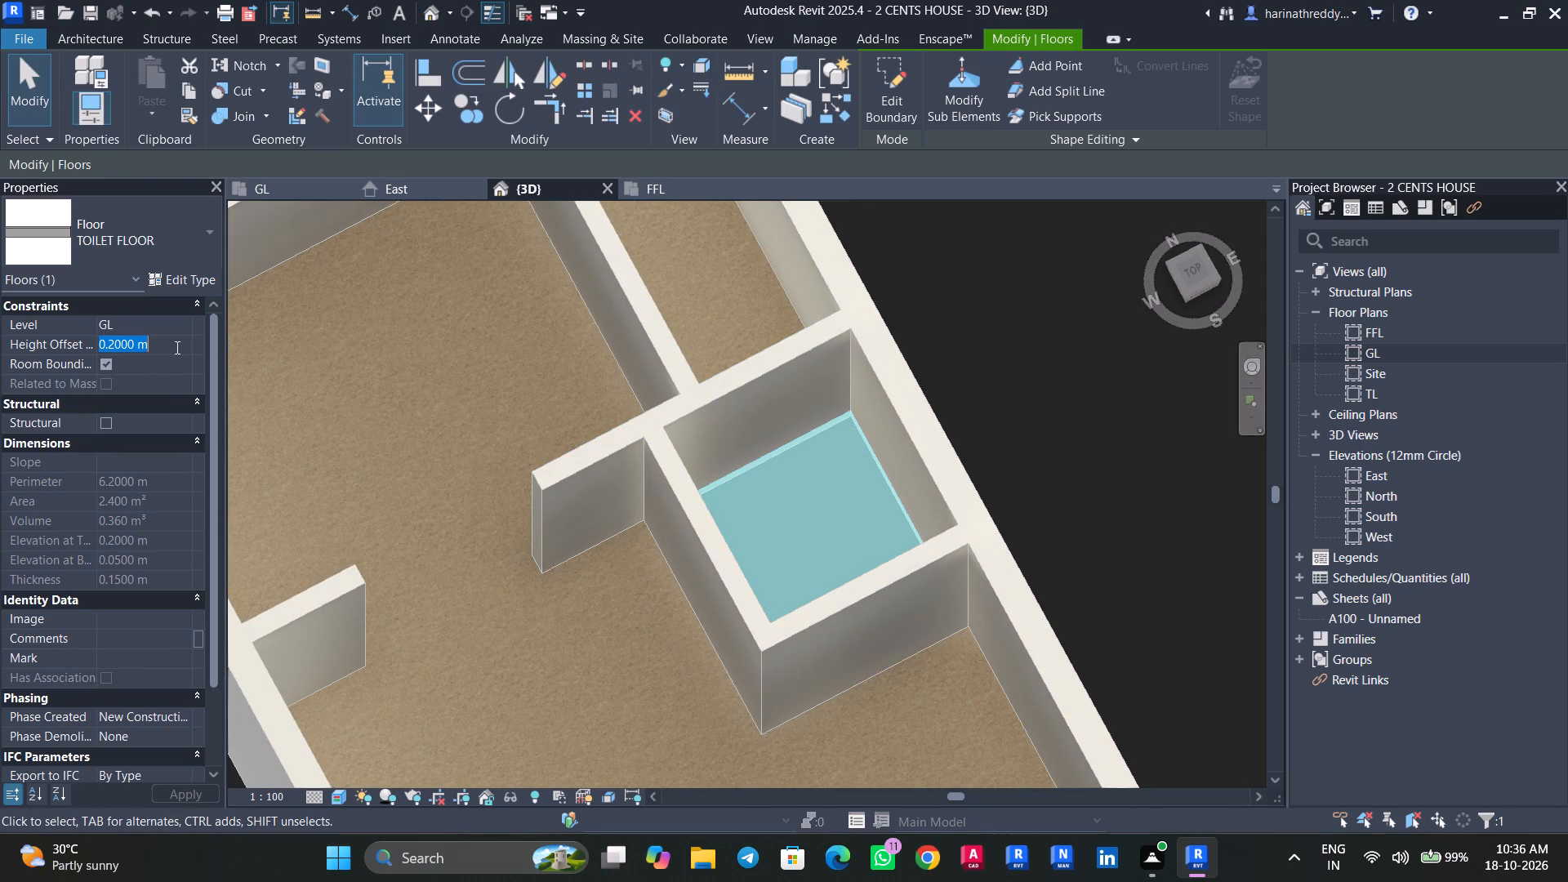
text(0.)
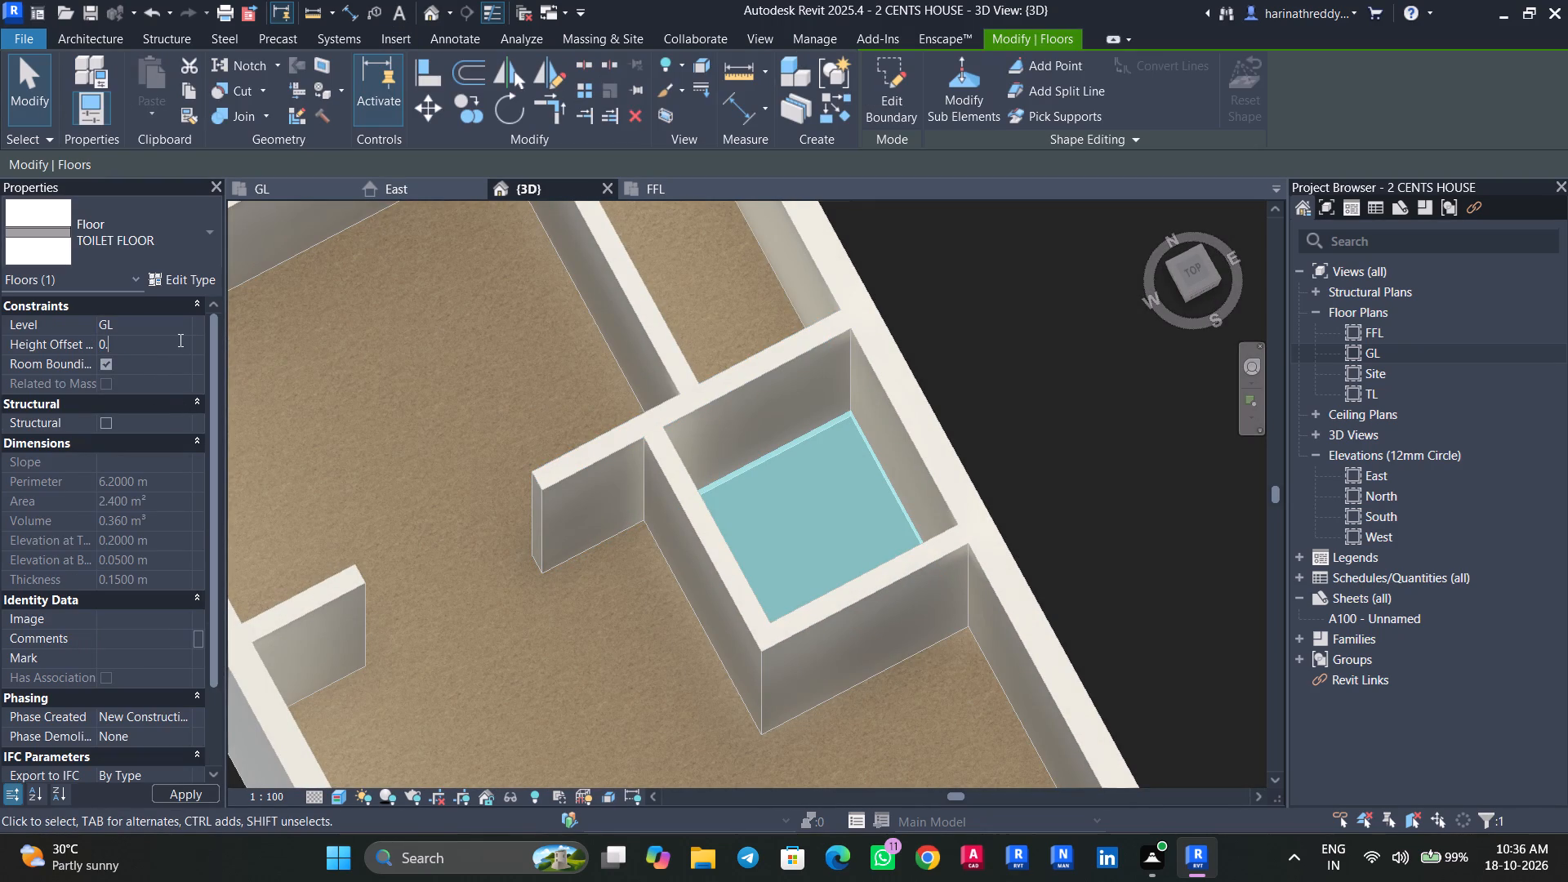
key(3)
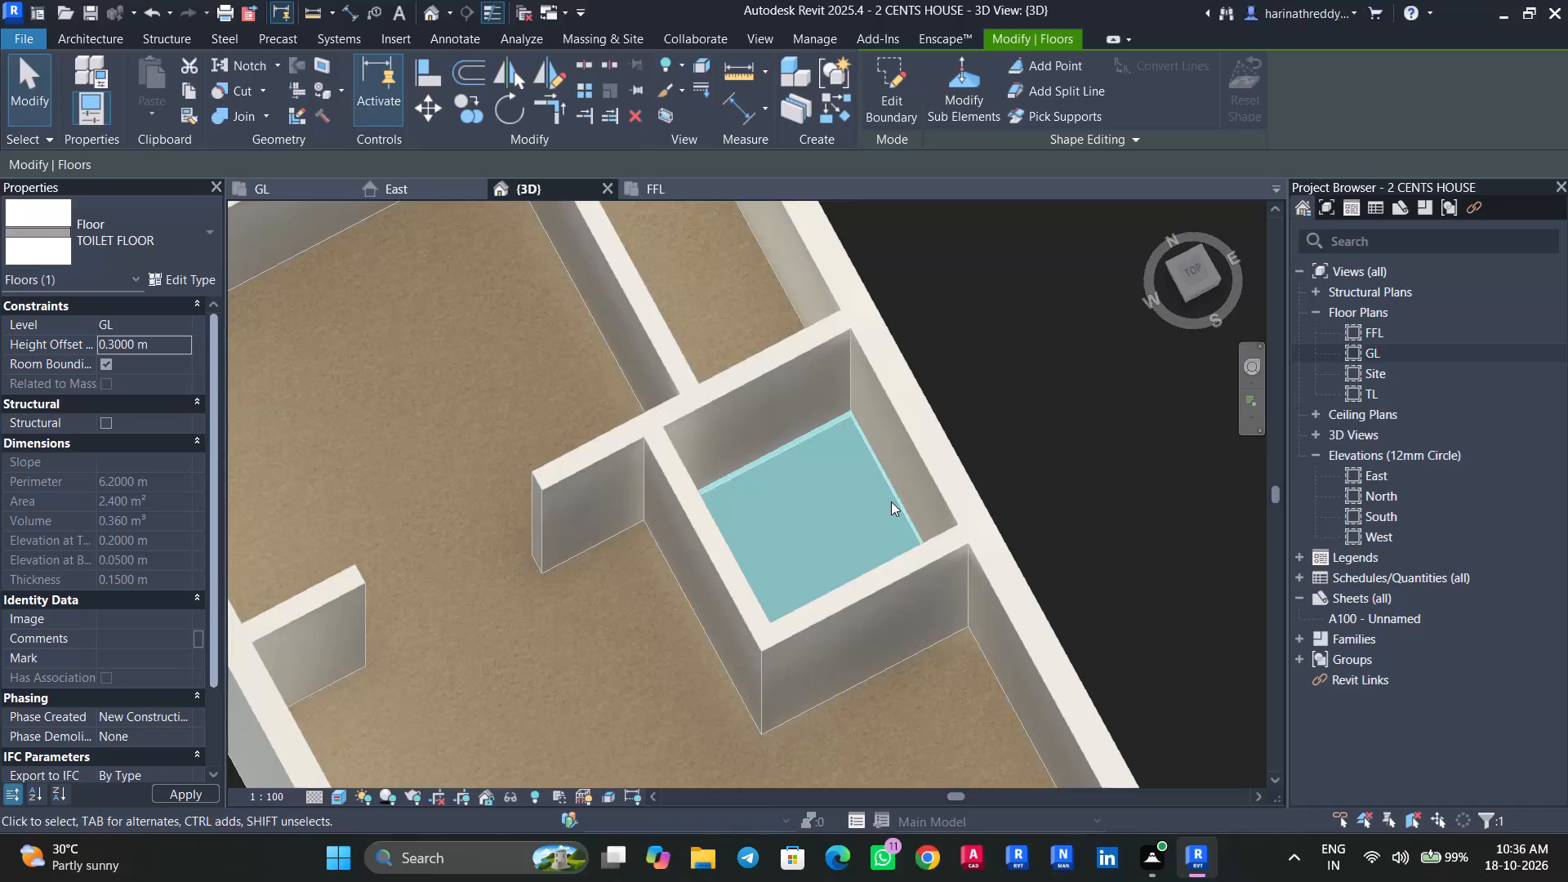
key(Escape)
Examine how the toilet floor sits relative to its inner wall and the main floor, from the side and above.
shift+middle_drag(927, 711, 1004, 618)
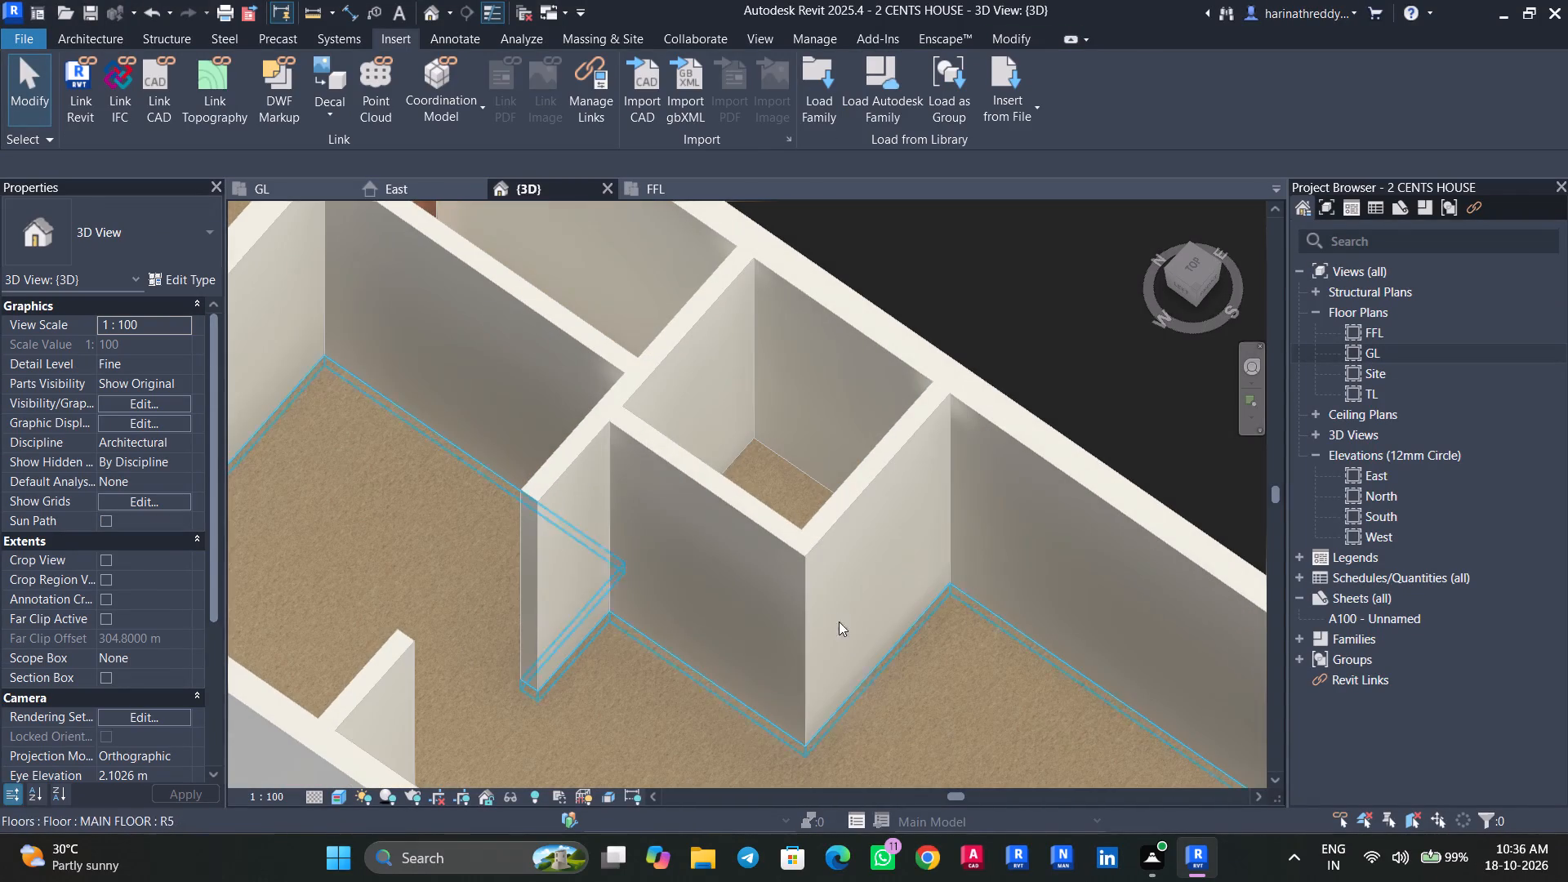
key(Escape)
click(728, 492)
scroll(701, 612, up, 5)
shift+middle_drag(711, 655, 774, 551)
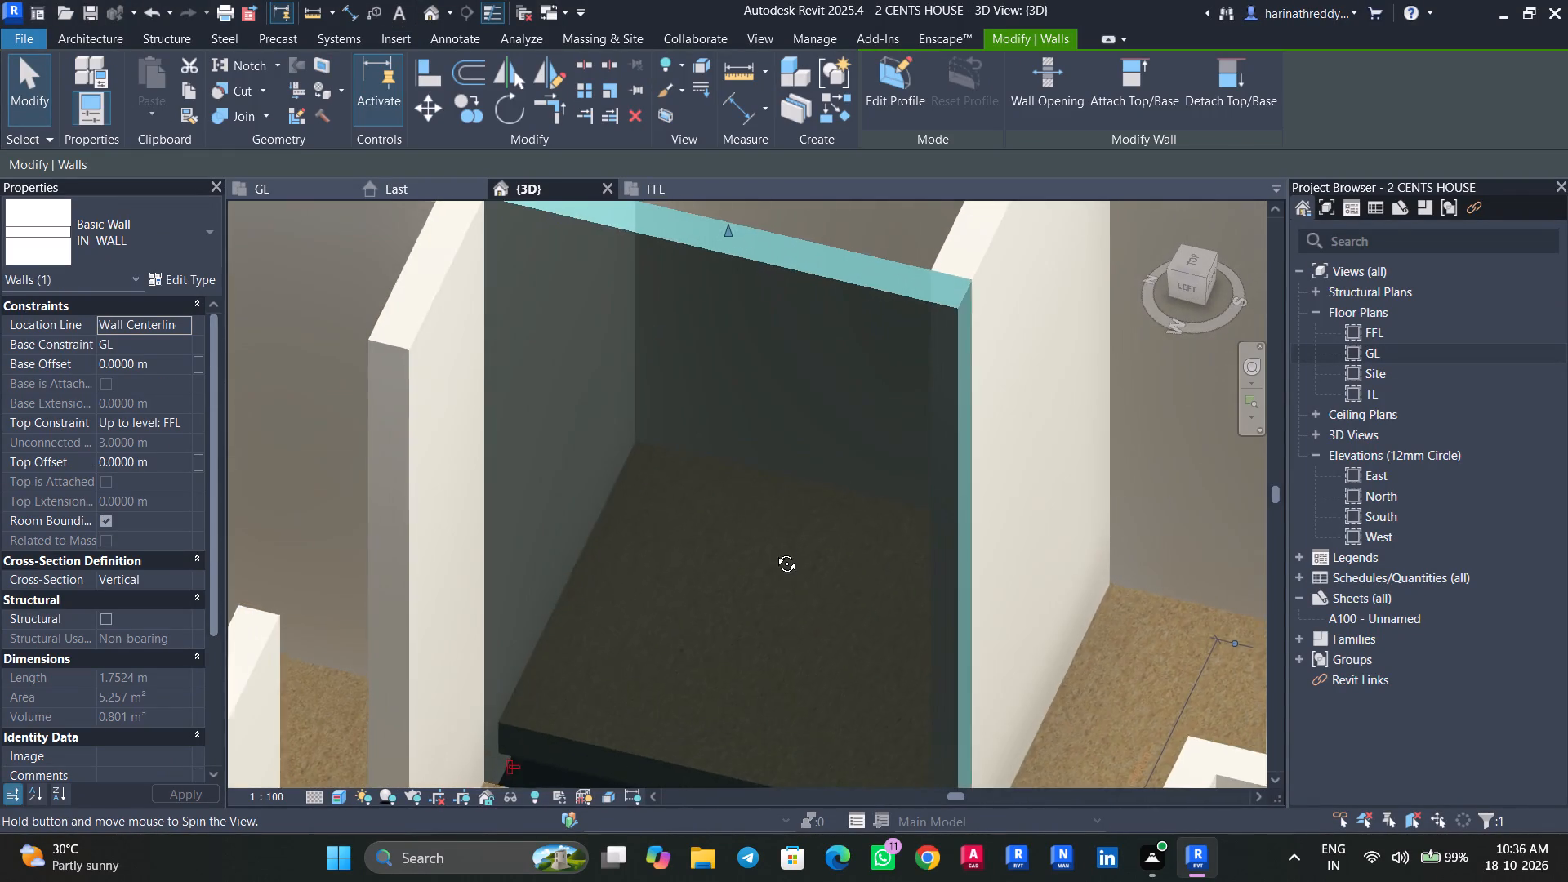
shift+middle_drag(774, 551, 636, 599)
key(Escape)
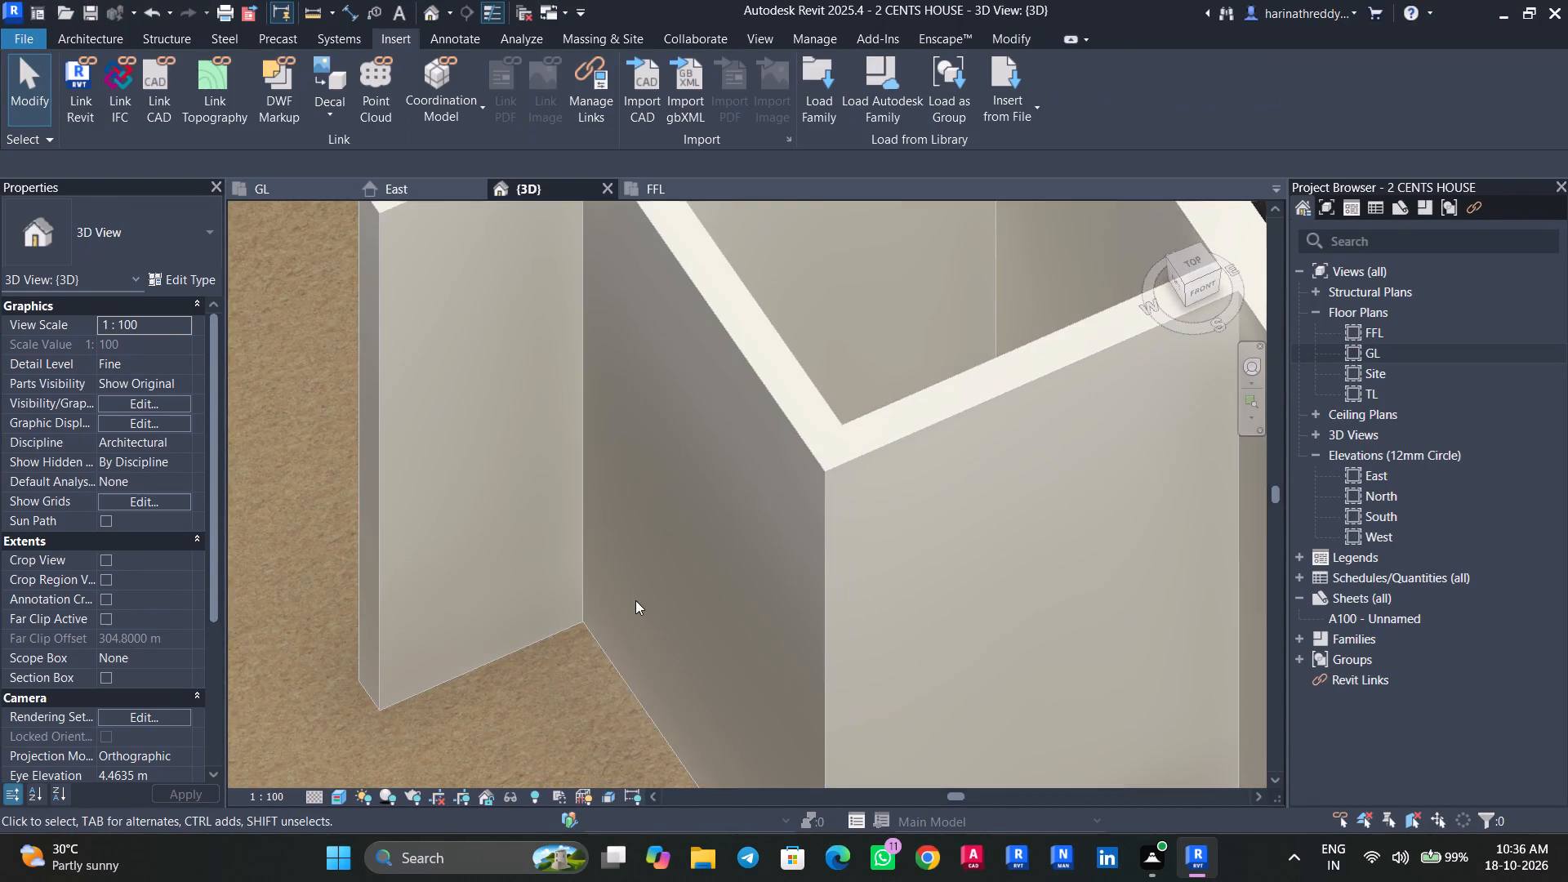
key(Escape)
scroll(661, 568, down, 4)
shift+middle_drag(661, 577, 661, 715)
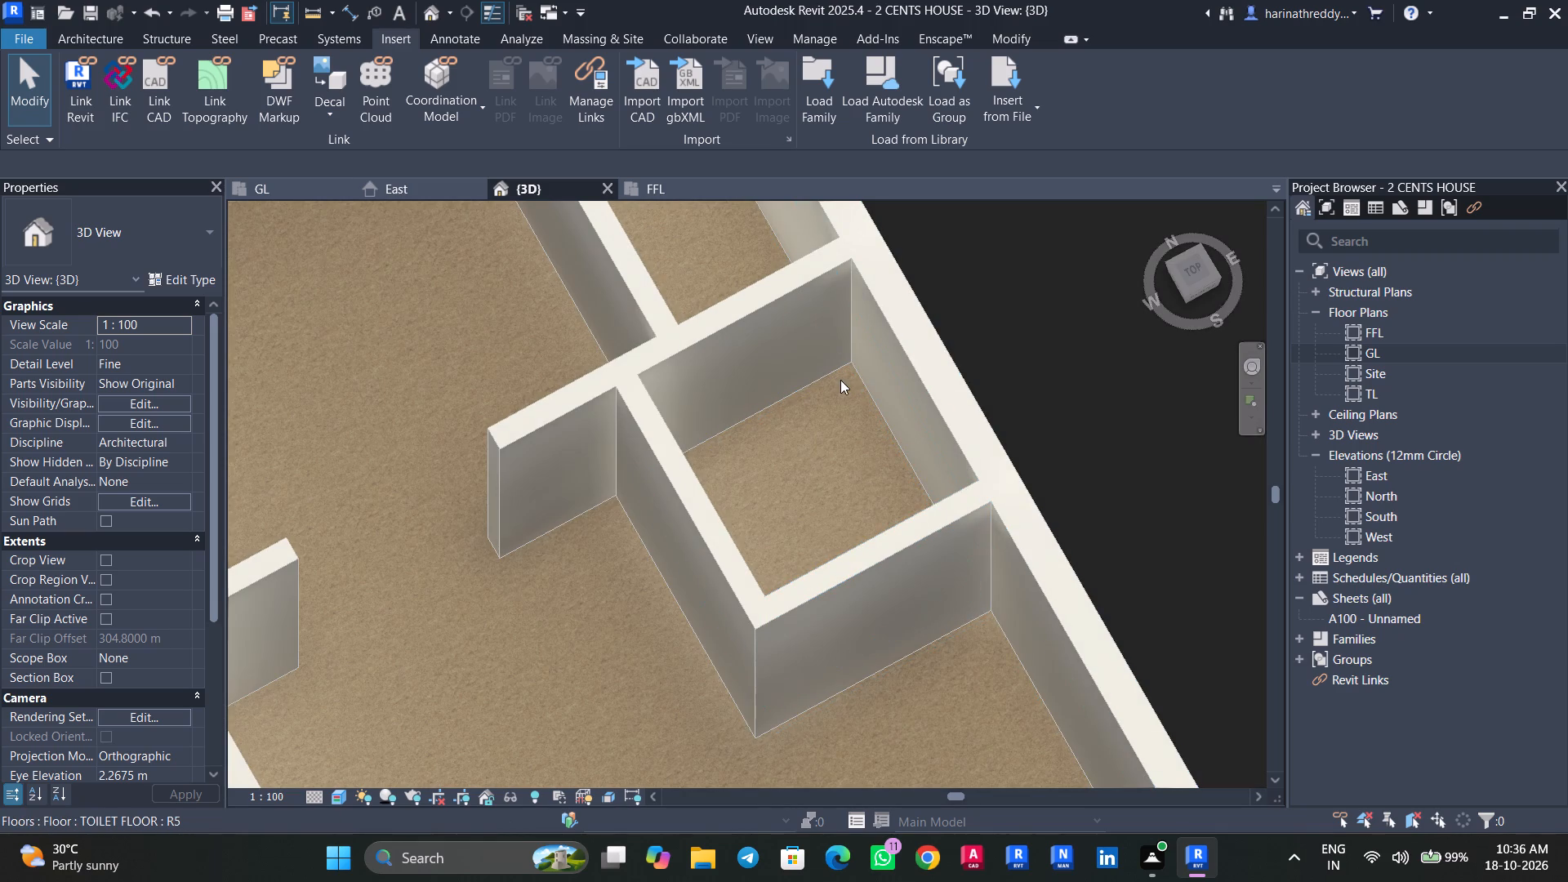
Set the Structure [1] layer thickness of the TOILET FLOOR type to 0.25 m.
click(804, 393)
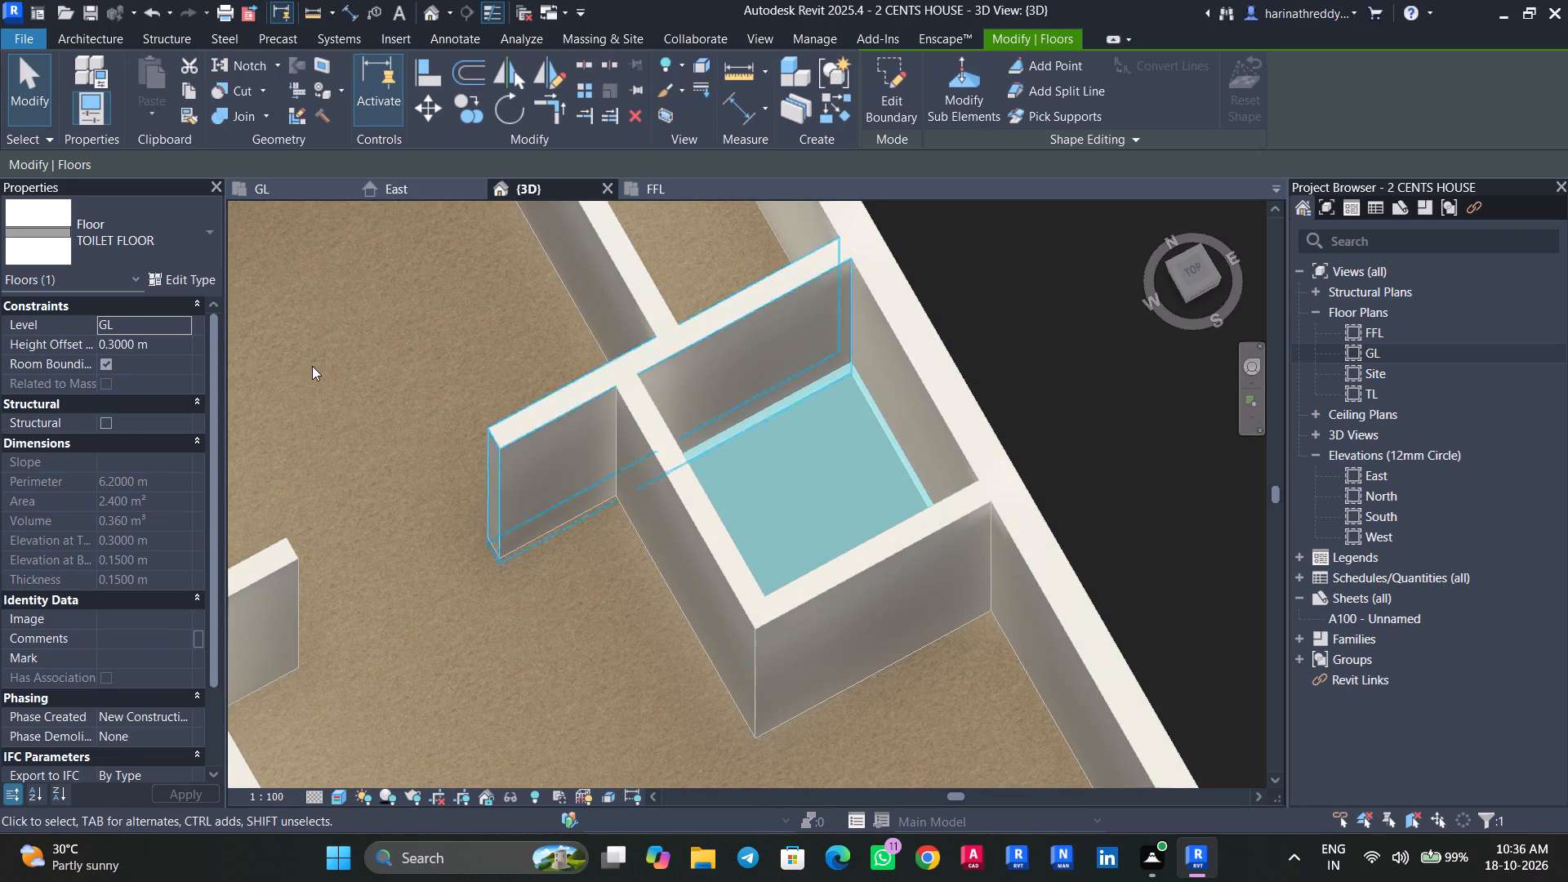
click(202, 279)
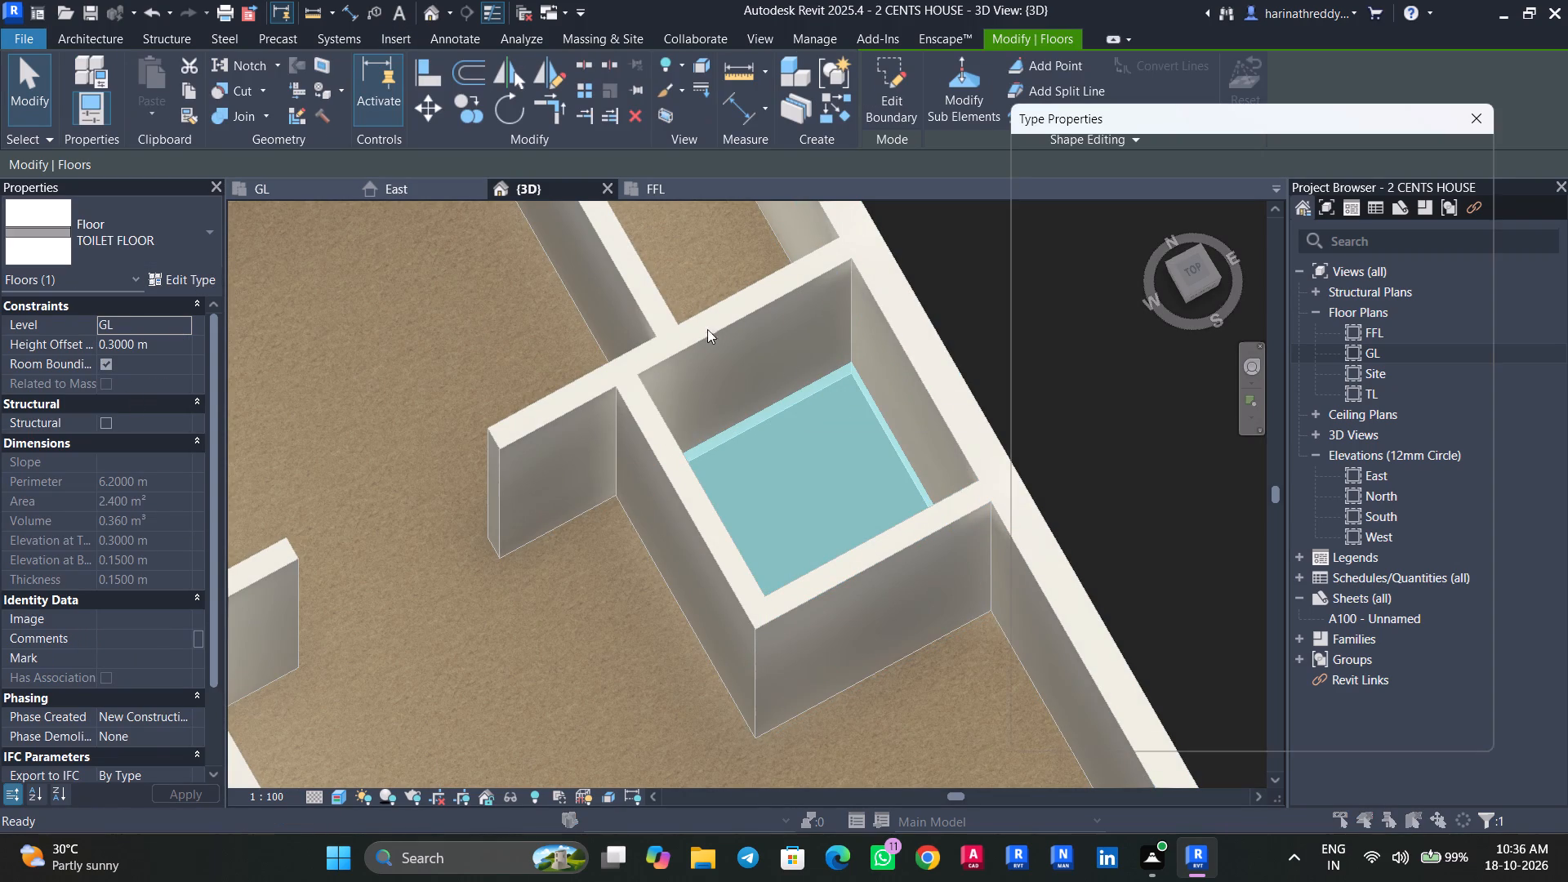
click(1398, 322)
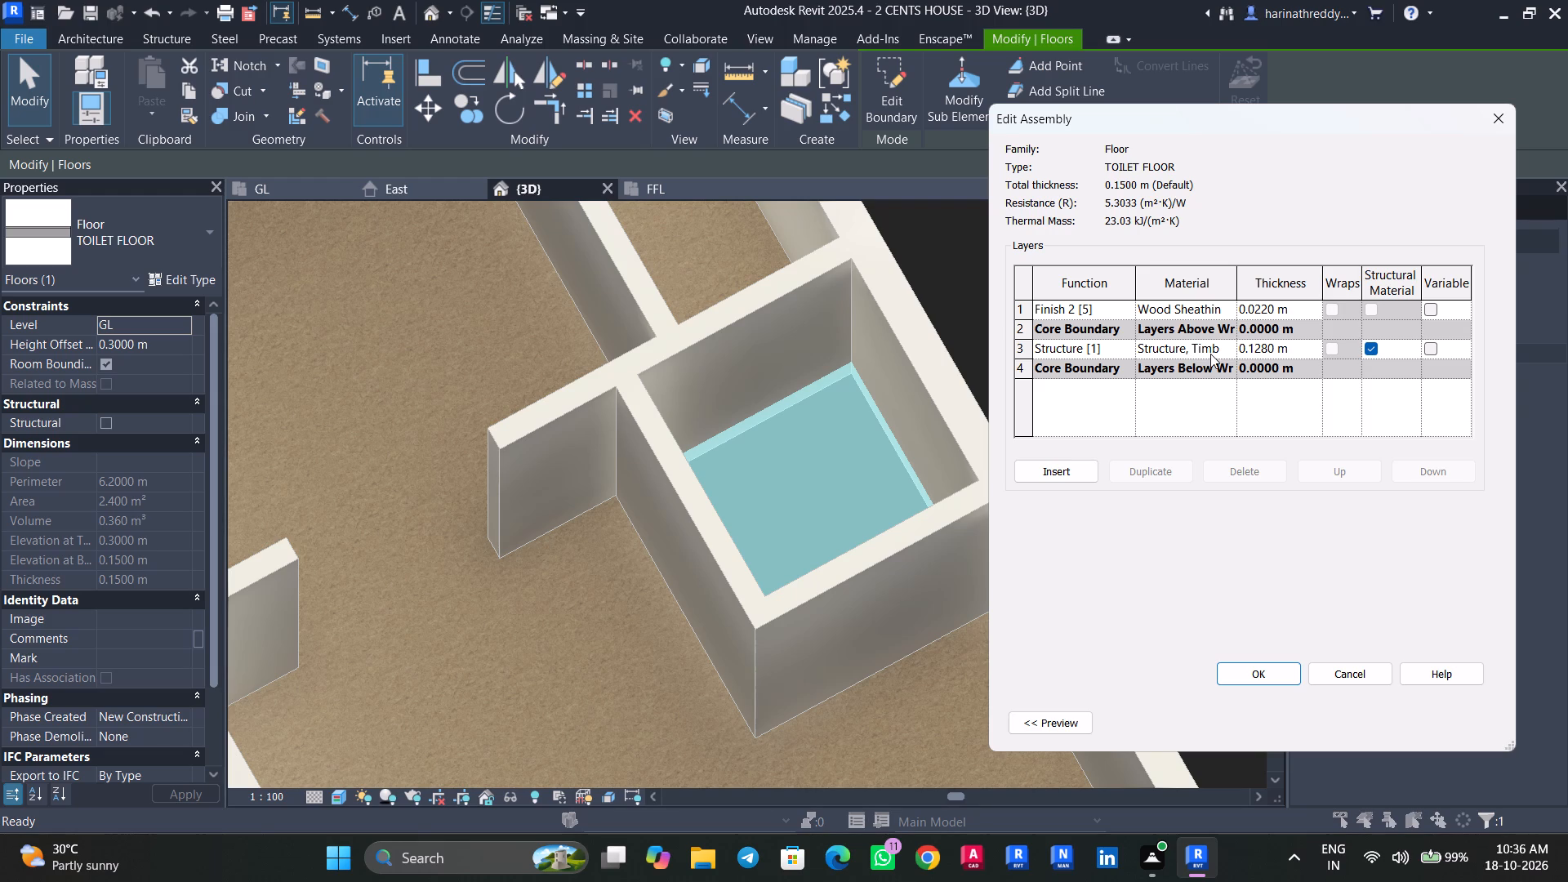
click(1290, 353)
drag(1299, 353, 1256, 353)
drag(1256, 353, 1214, 351)
text(0.225)
key(BackSpace)
key(BackSpace)
key(5)
key(Return)
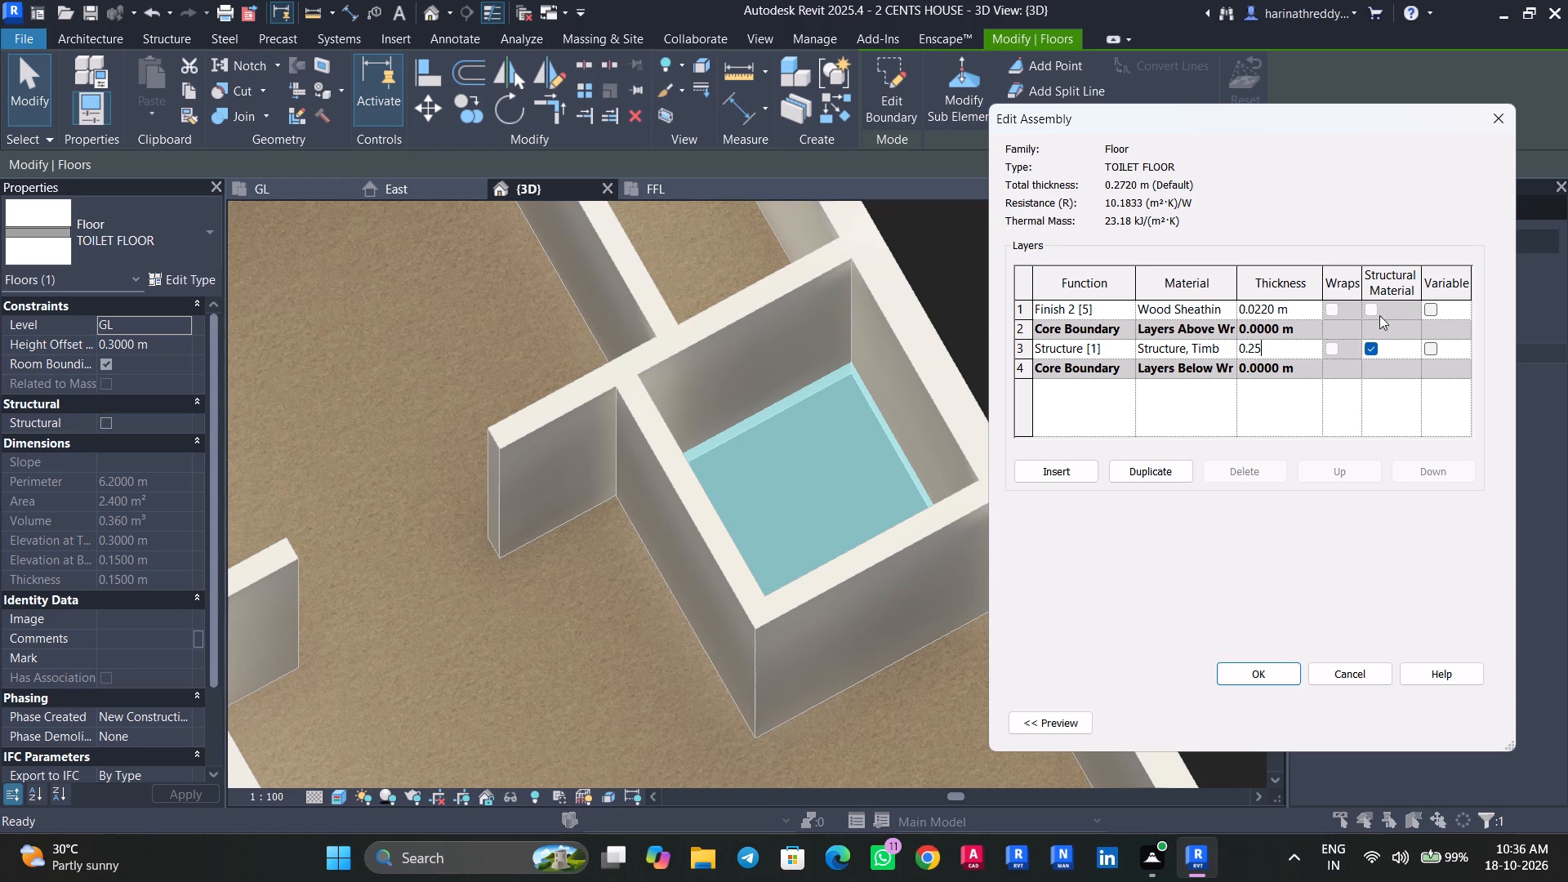
Set the Finish 2 [5] layer thickness of the TOILET FLOOR type to 0.05 m and apply the type changes.
click(1285, 296)
click(1299, 305)
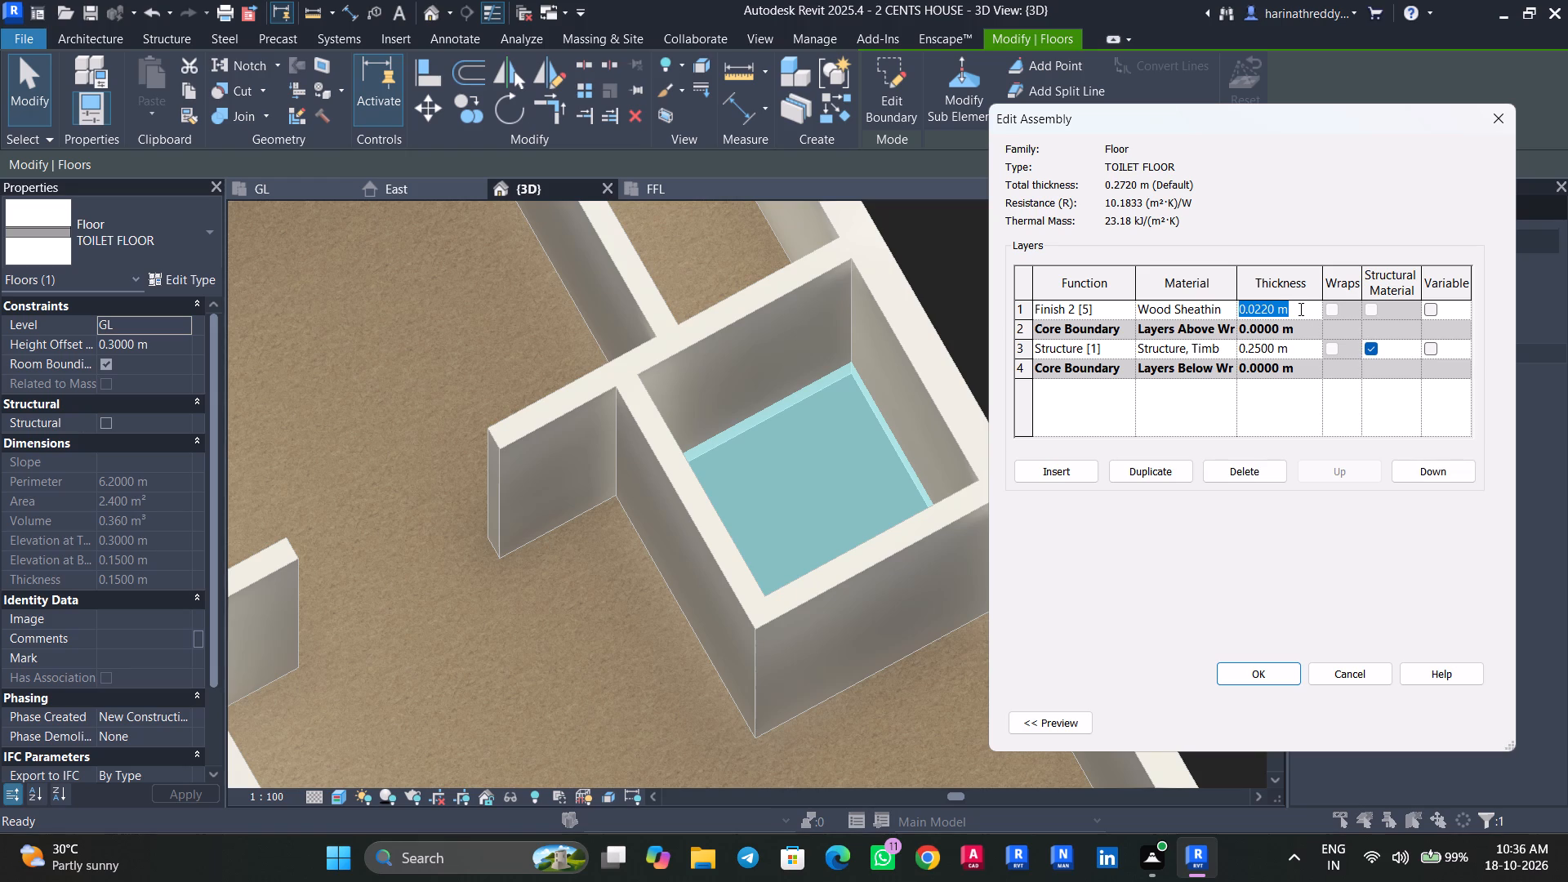
key(0)
text(.05)
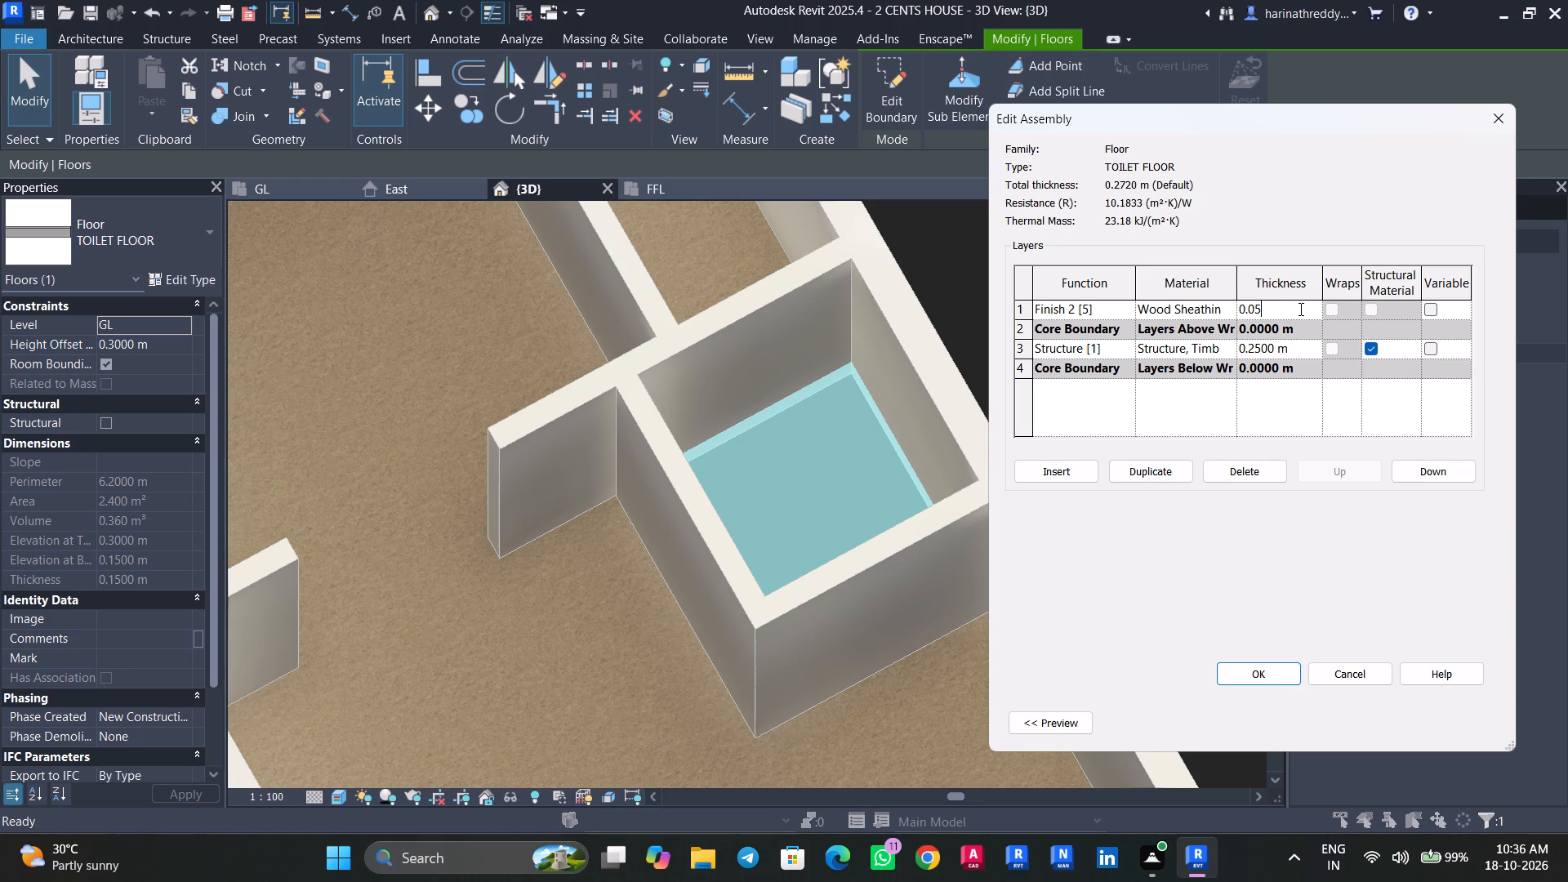
key(Return)
click(1252, 677)
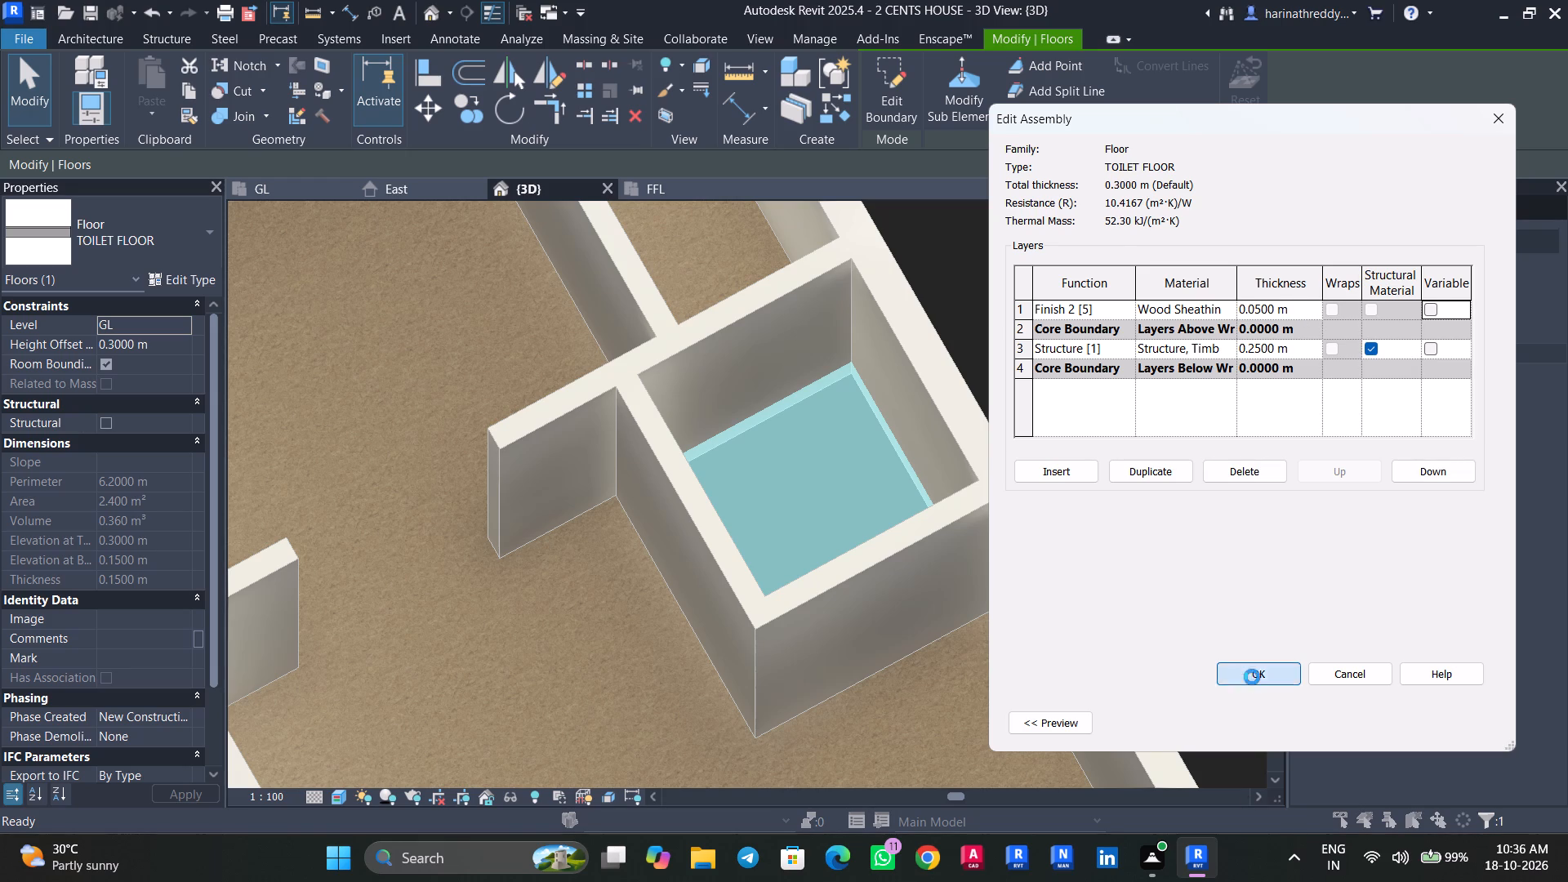
click(1438, 721)
click(1267, 715)
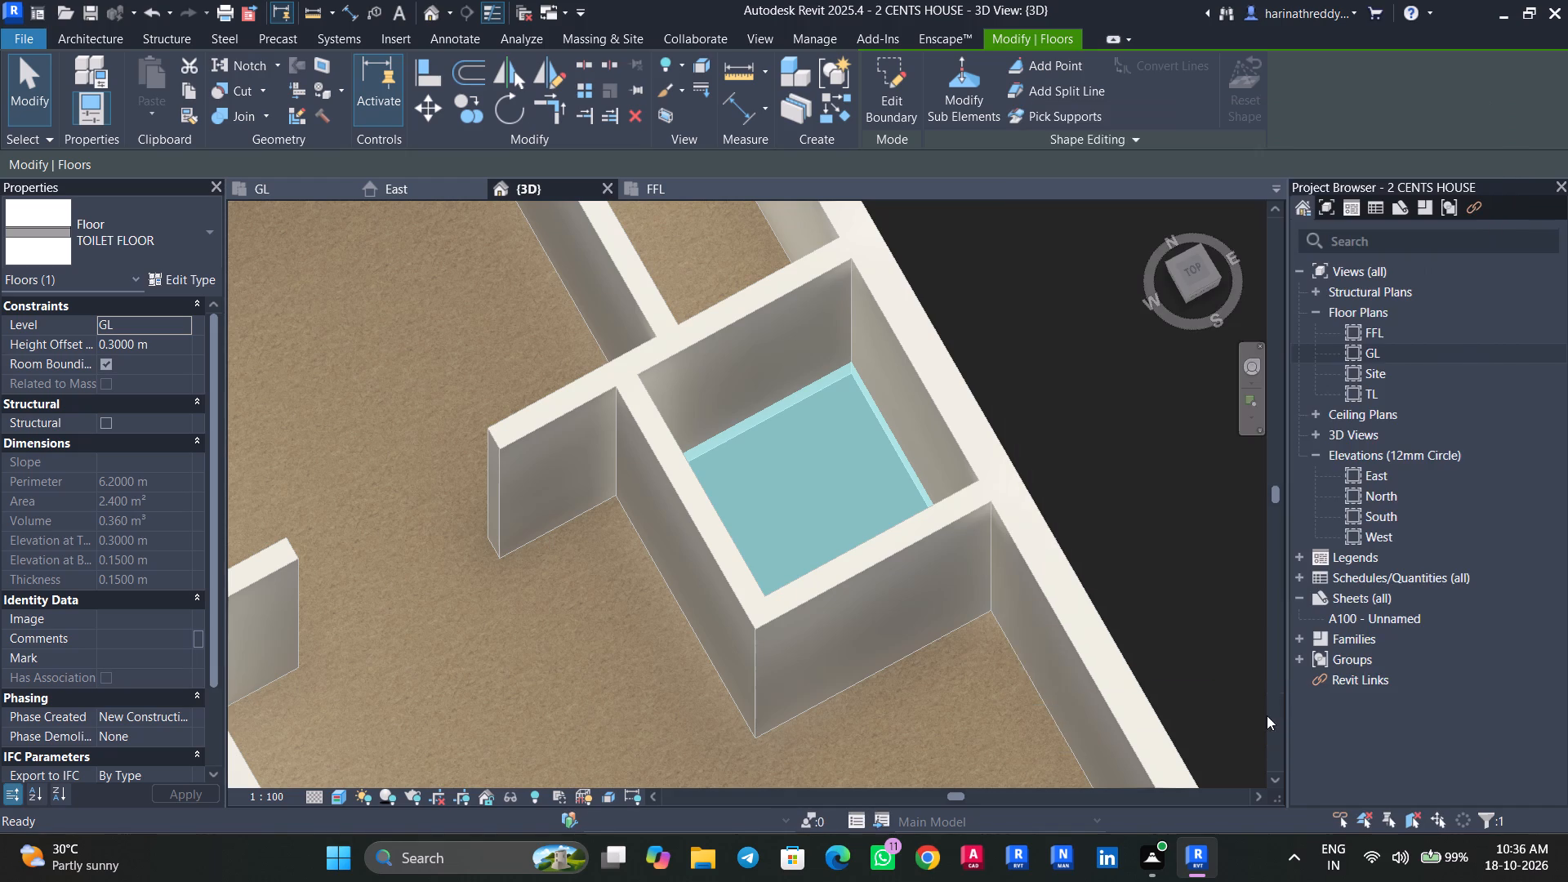
Temporarily hide the toilet's inner wall to examine the floor edge beneath it, and restore the hidden wall.
key(Escape)
shift+middle_drag(913, 701, 980, 599)
click(711, 442)
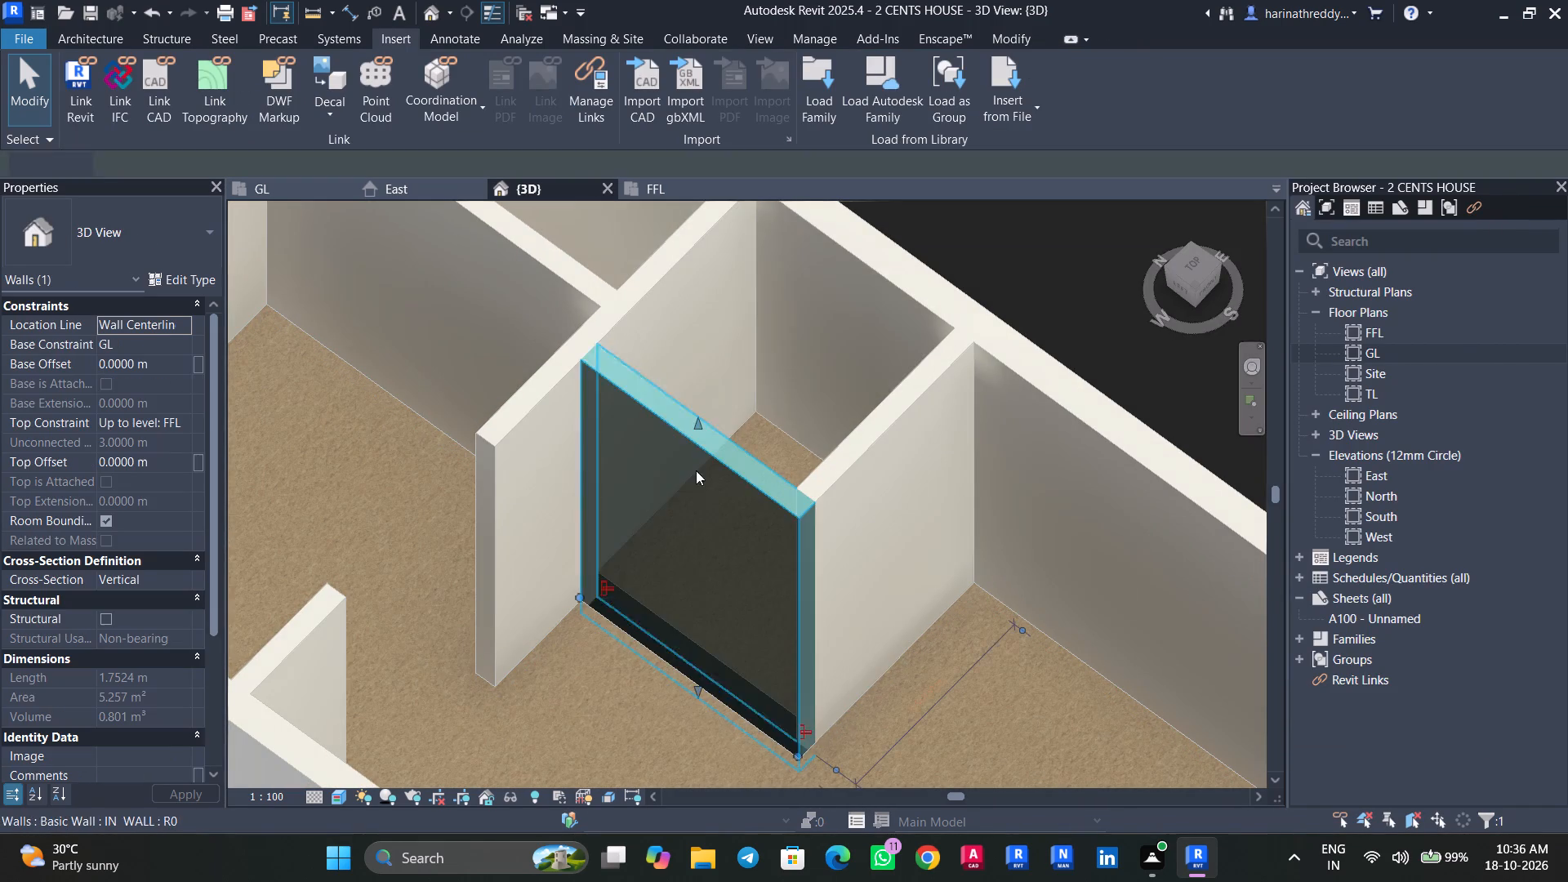
shift+middle_drag(709, 592, 800, 509)
text(HH)
shift+middle_drag(733, 655, 656, 881)
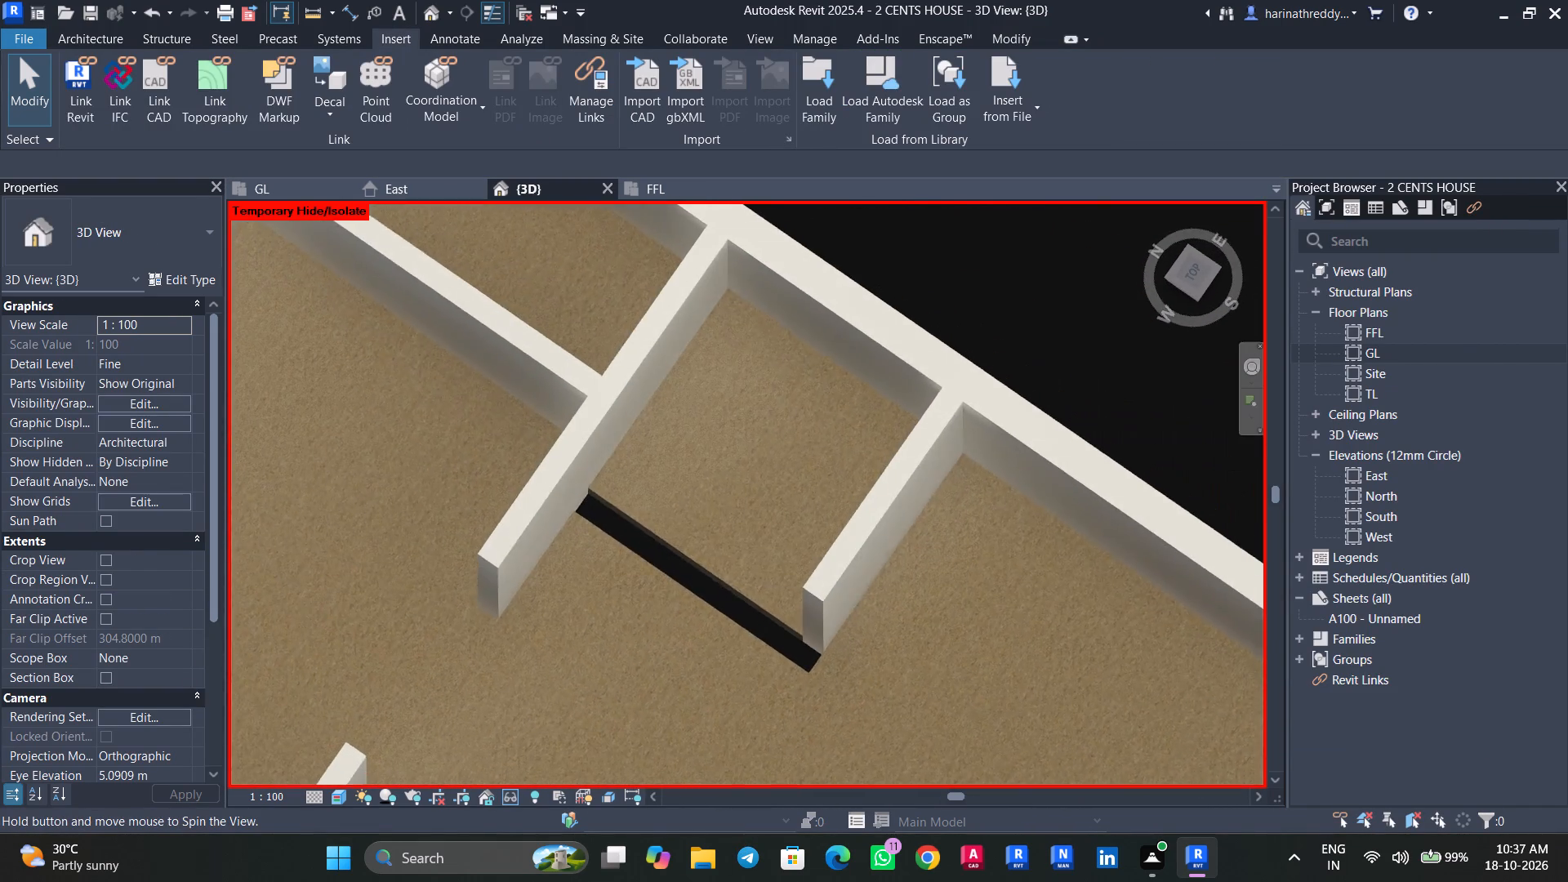
shift+middle_drag(656, 881, 653, 881)
key(h)
key(r)
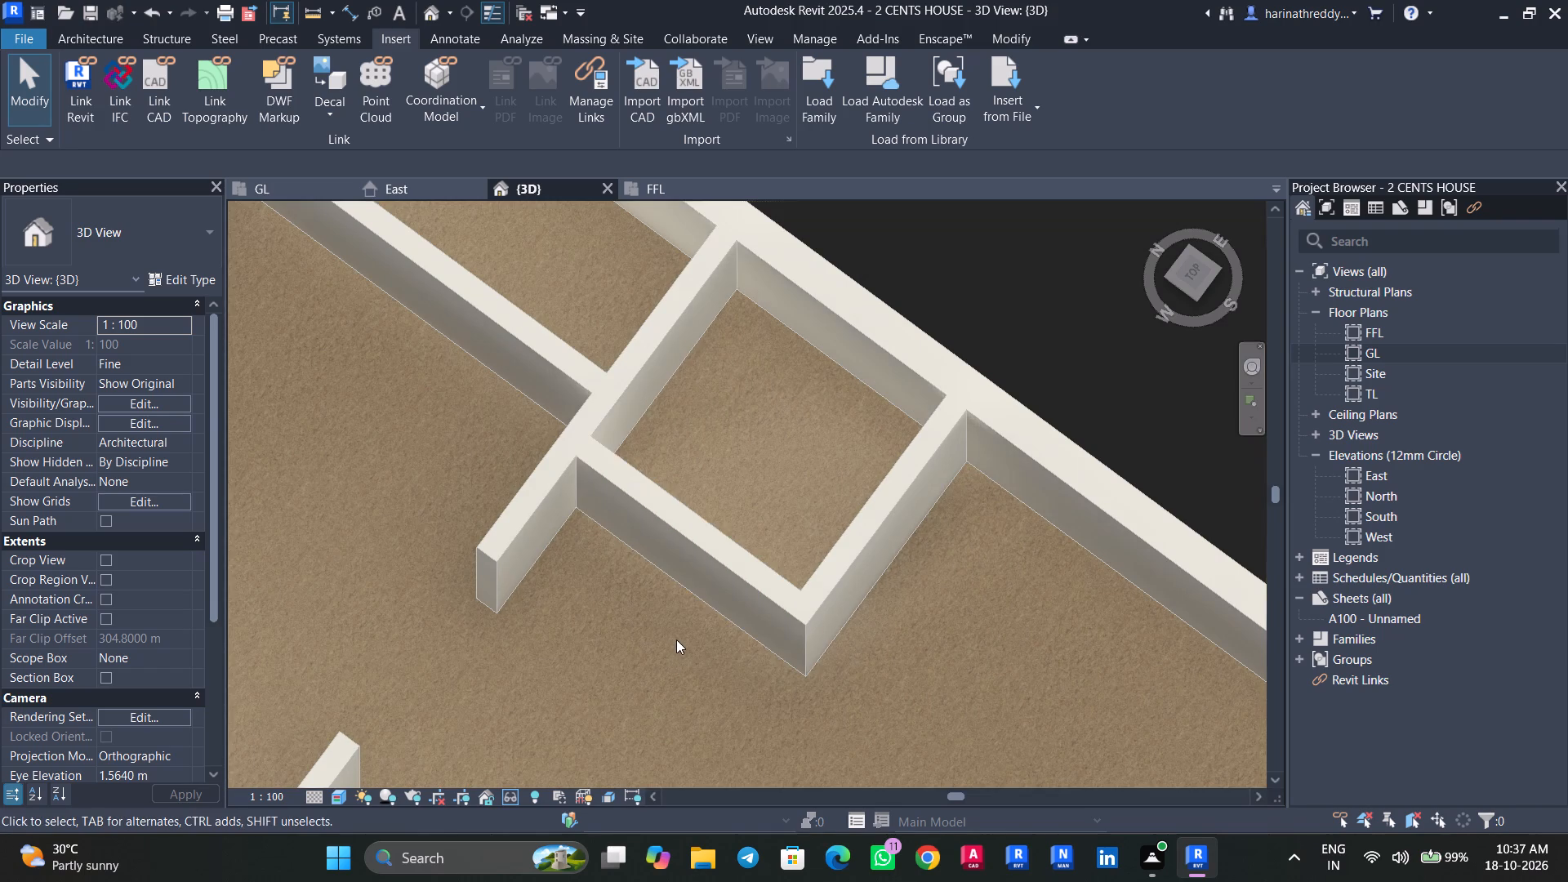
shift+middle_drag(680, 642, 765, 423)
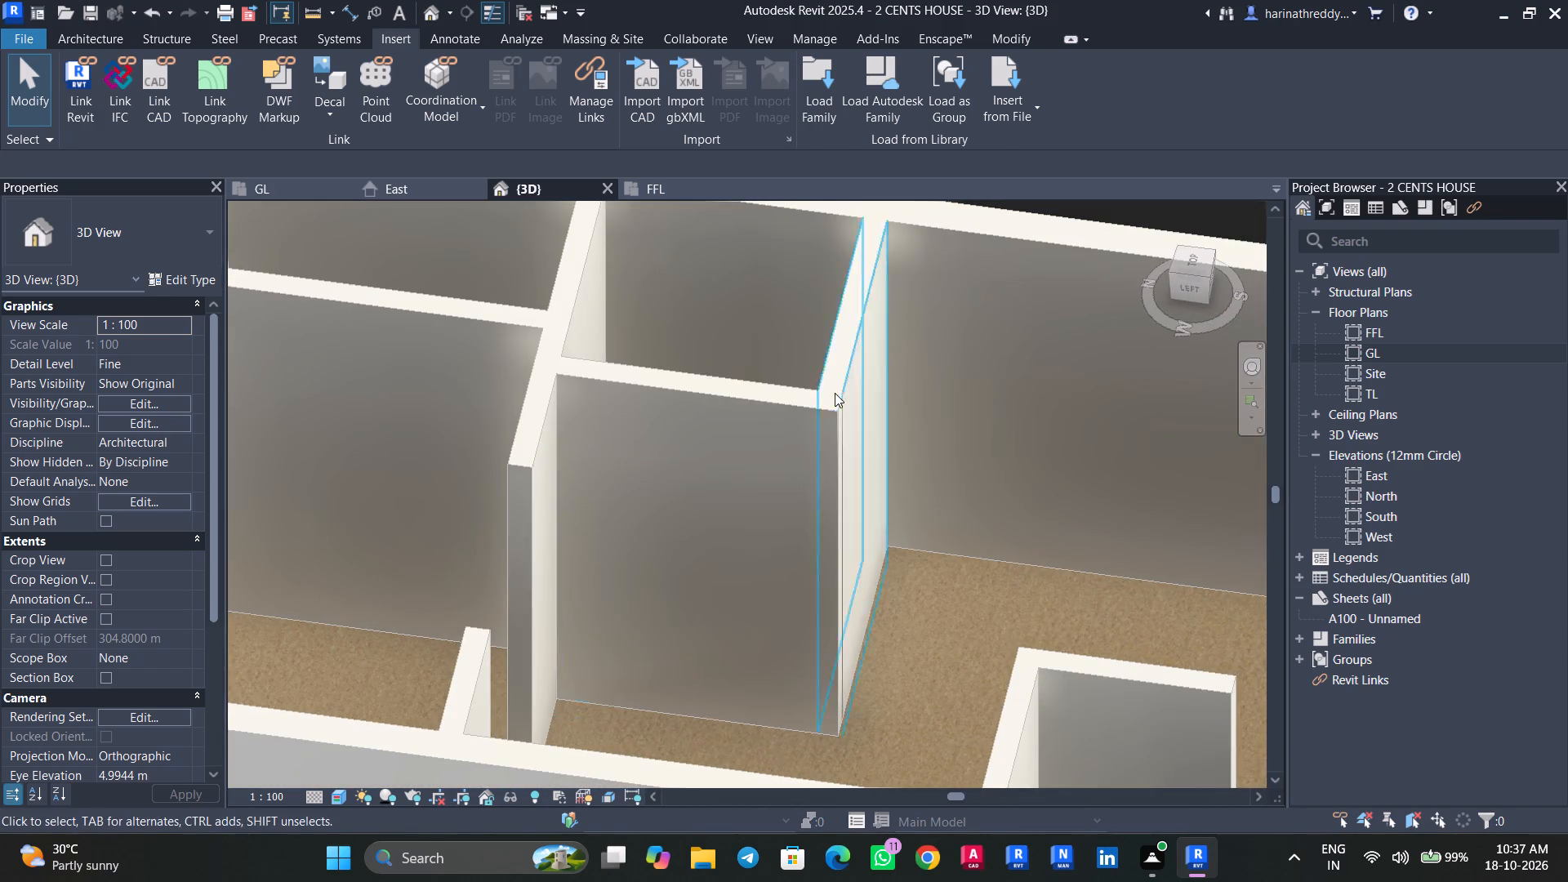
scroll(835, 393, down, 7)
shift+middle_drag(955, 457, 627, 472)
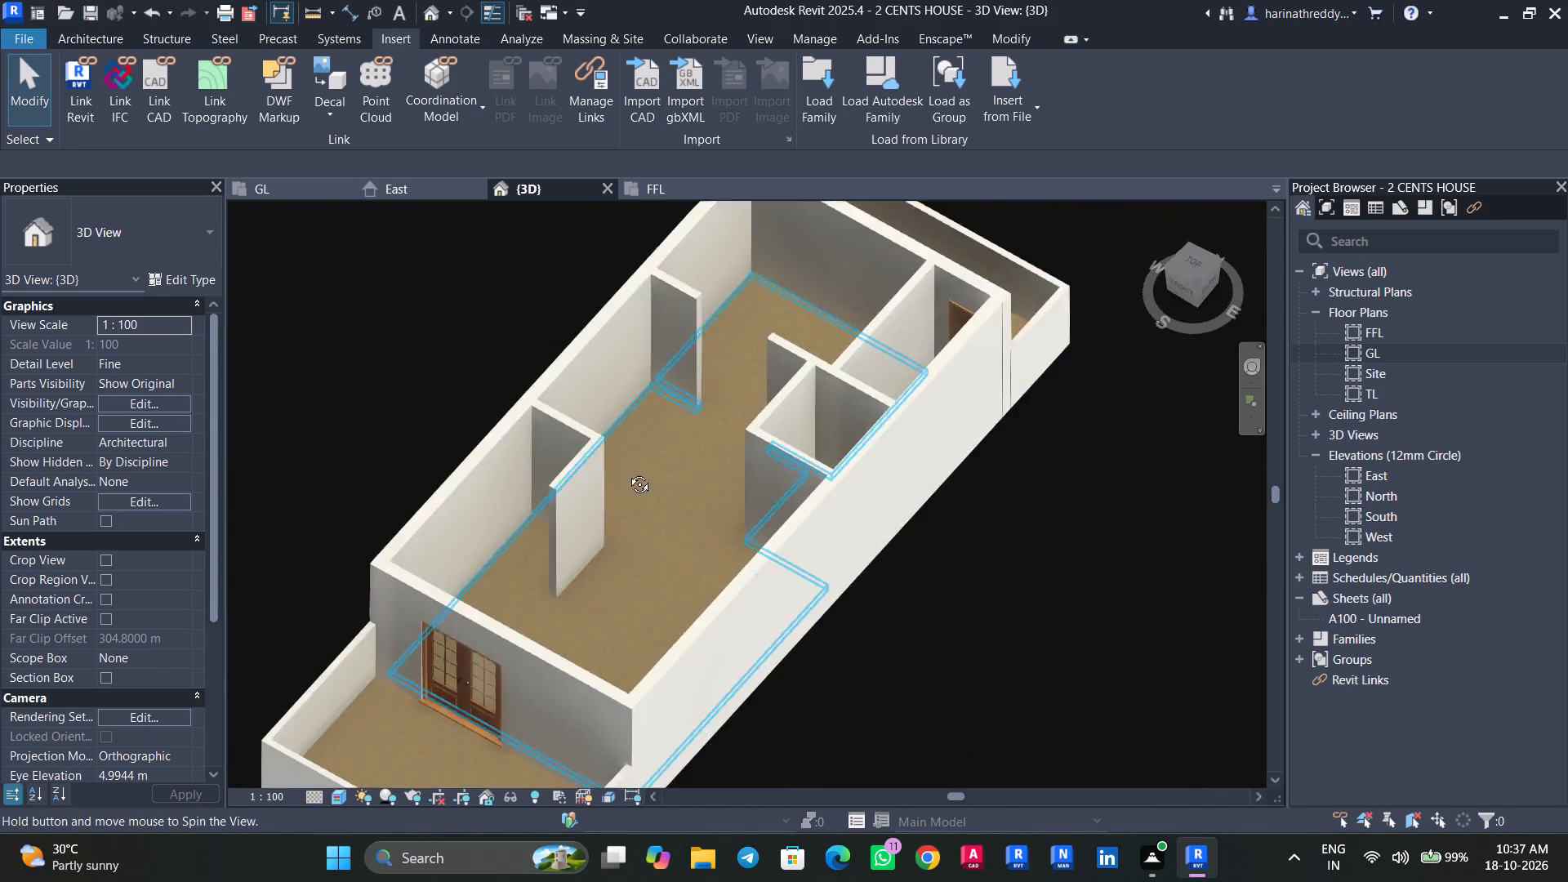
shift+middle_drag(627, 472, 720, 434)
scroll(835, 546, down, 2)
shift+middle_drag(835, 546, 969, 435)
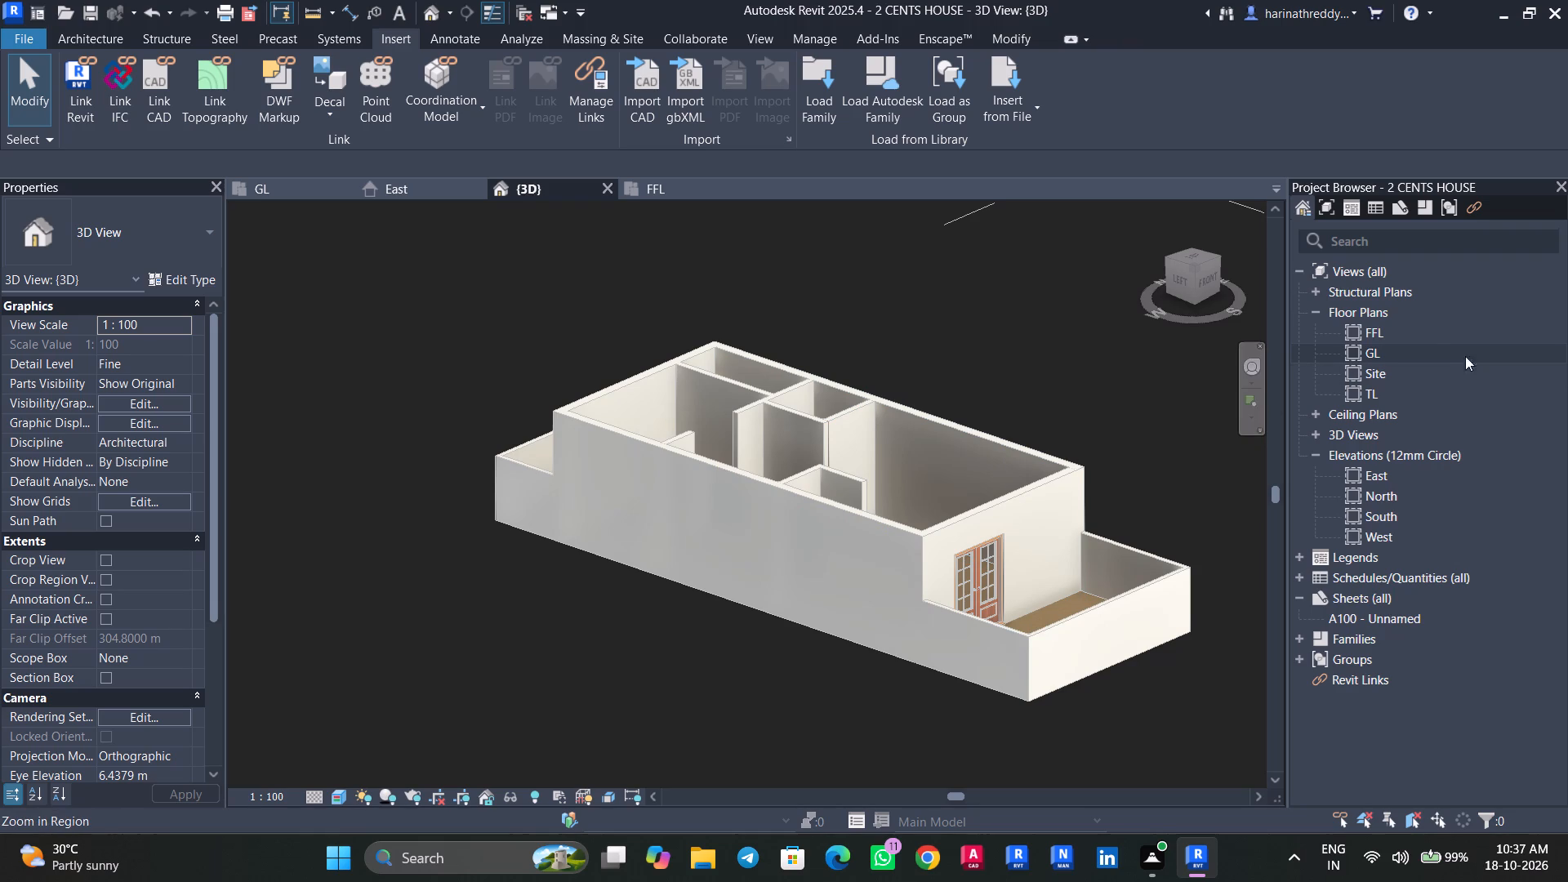
Open the GL floor plan and set the imported plan image's draw layer to Background.
double_click(1432, 347)
scroll(849, 515, down, 3)
scroll(733, 514, up, 2)
click(609, 547)
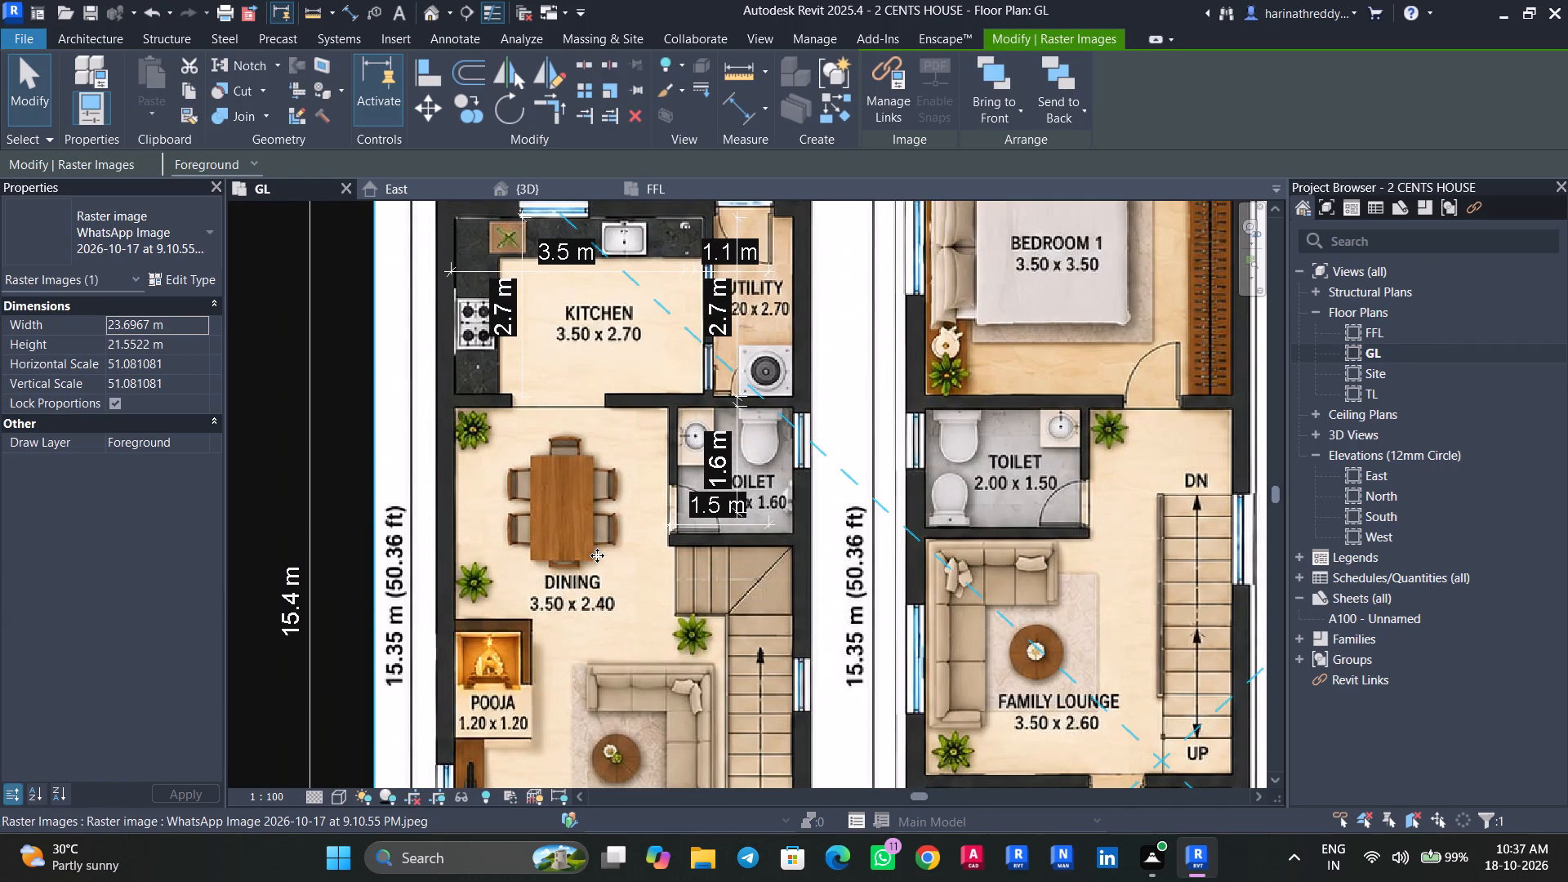
click(199, 439)
click(162, 460)
key(Escape)
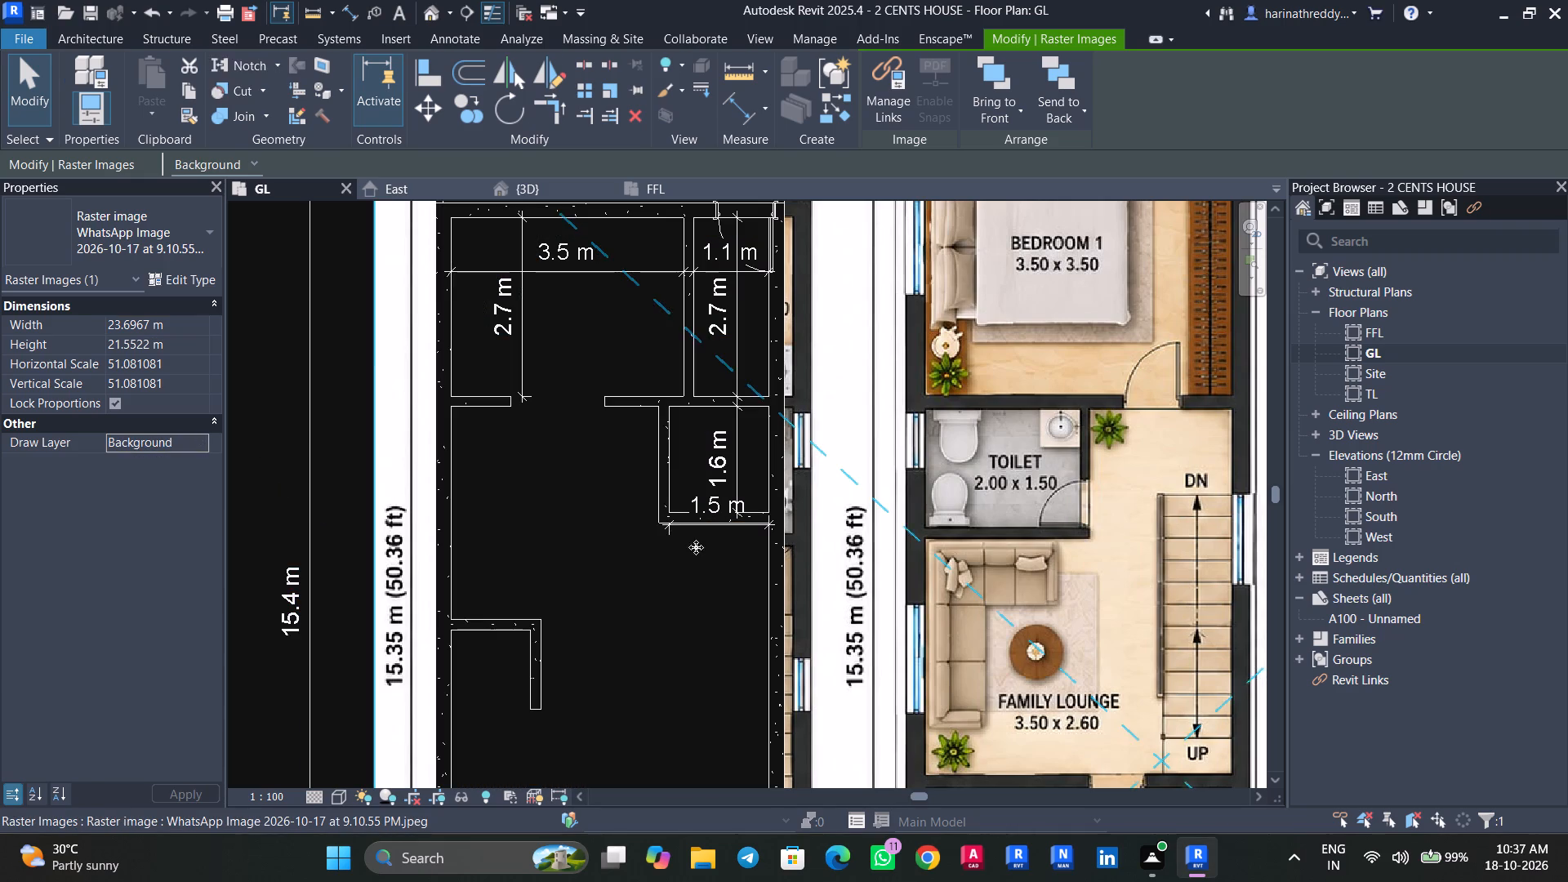
key(Escape)
Place a Doors_IntSgl_1 0.9M door with a 0.3 m sill height in the toilet wall facing the dining area, swinging into the toilet.
key(d)
key(r)
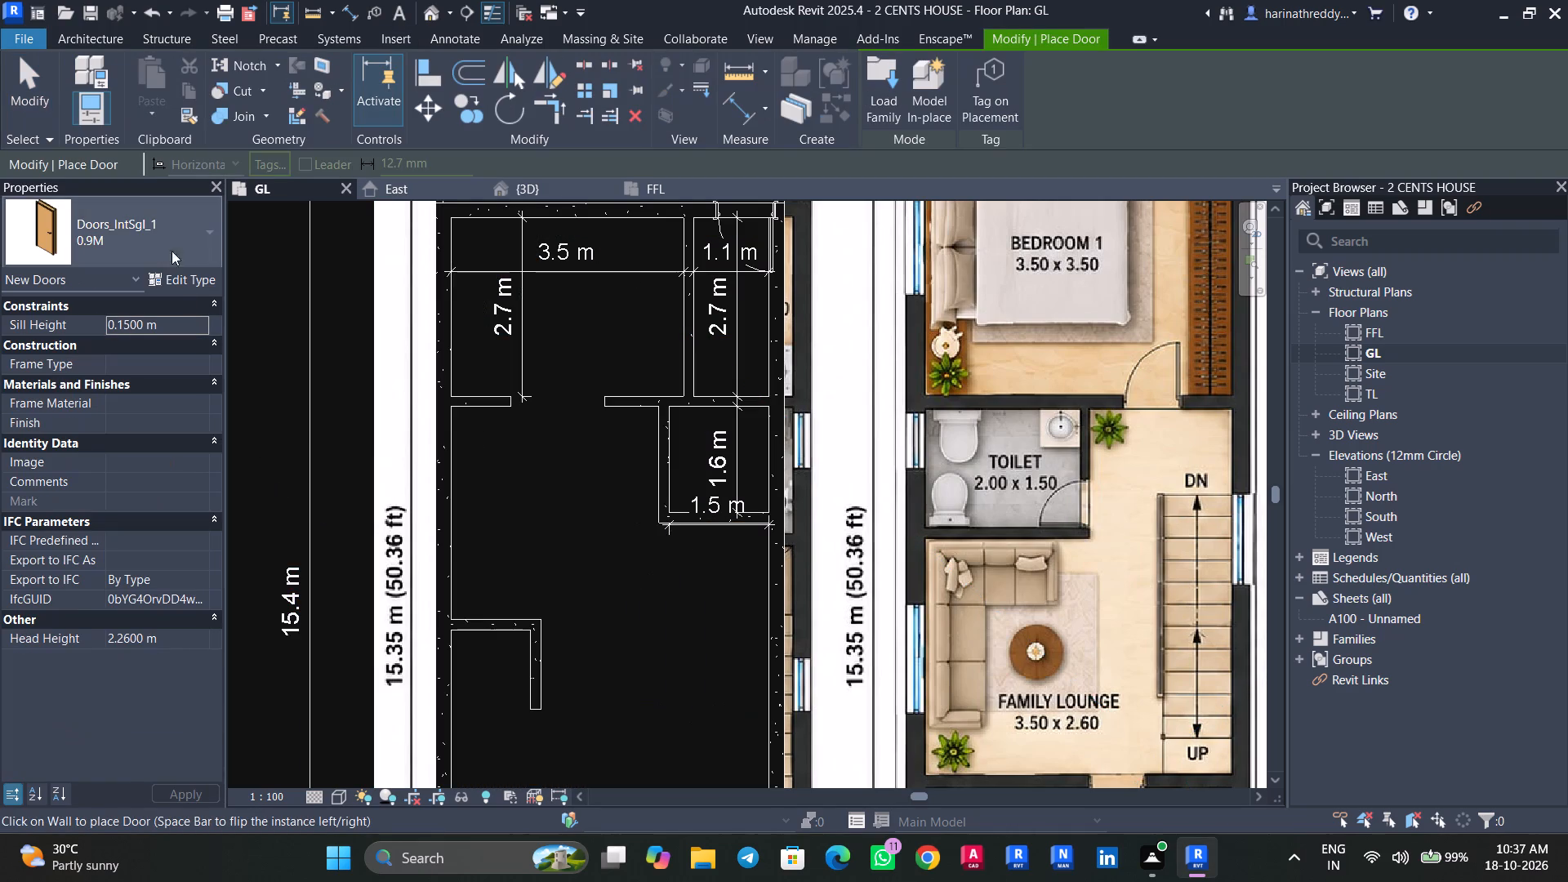
click(180, 333)
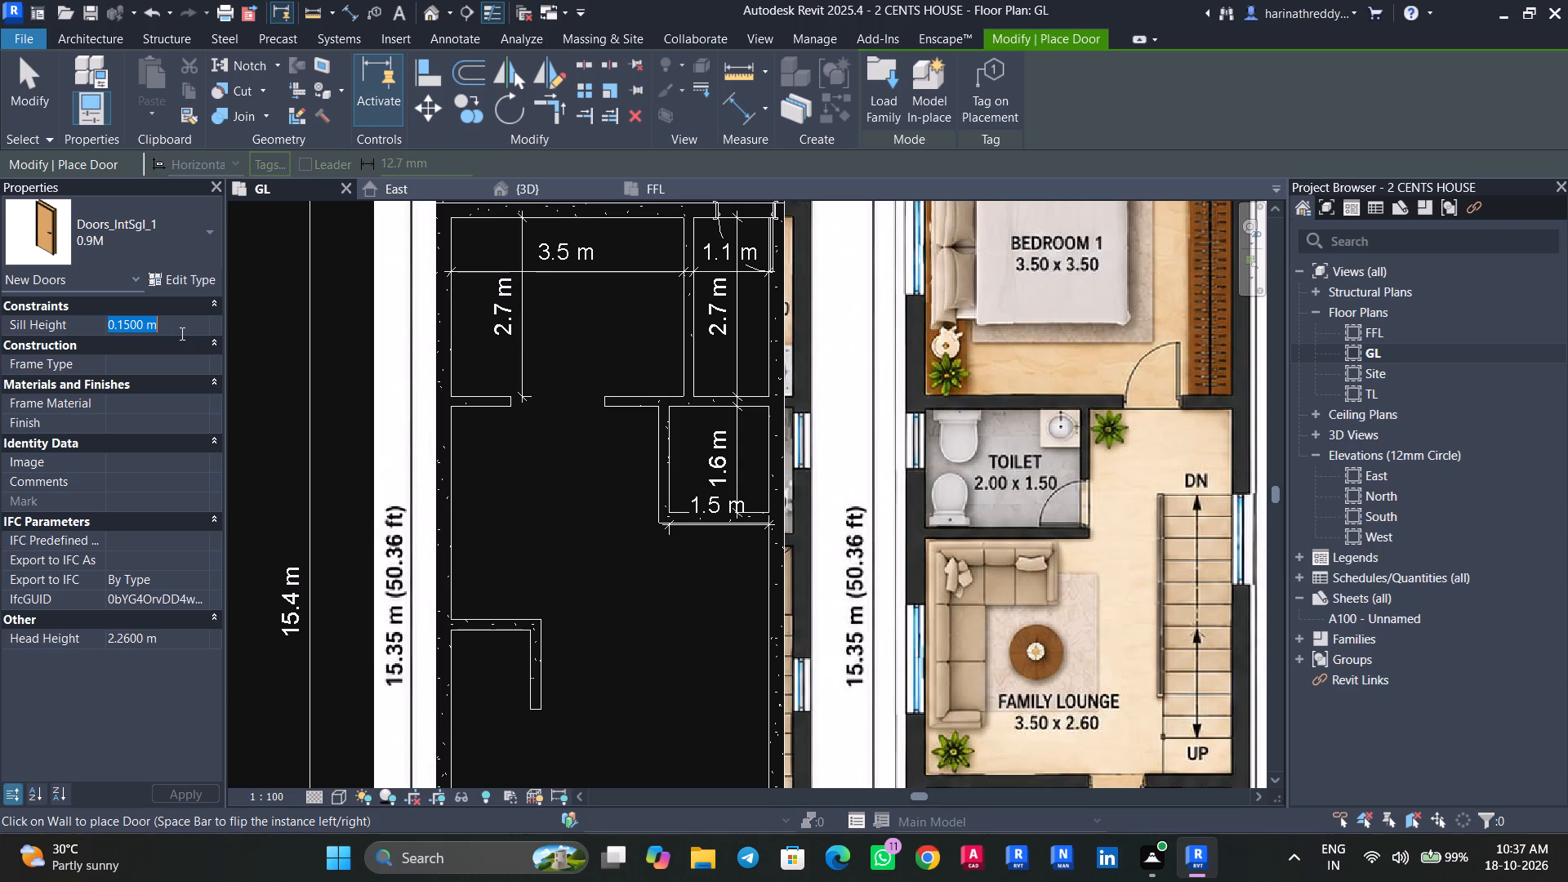
text(0.3)
key(Return)
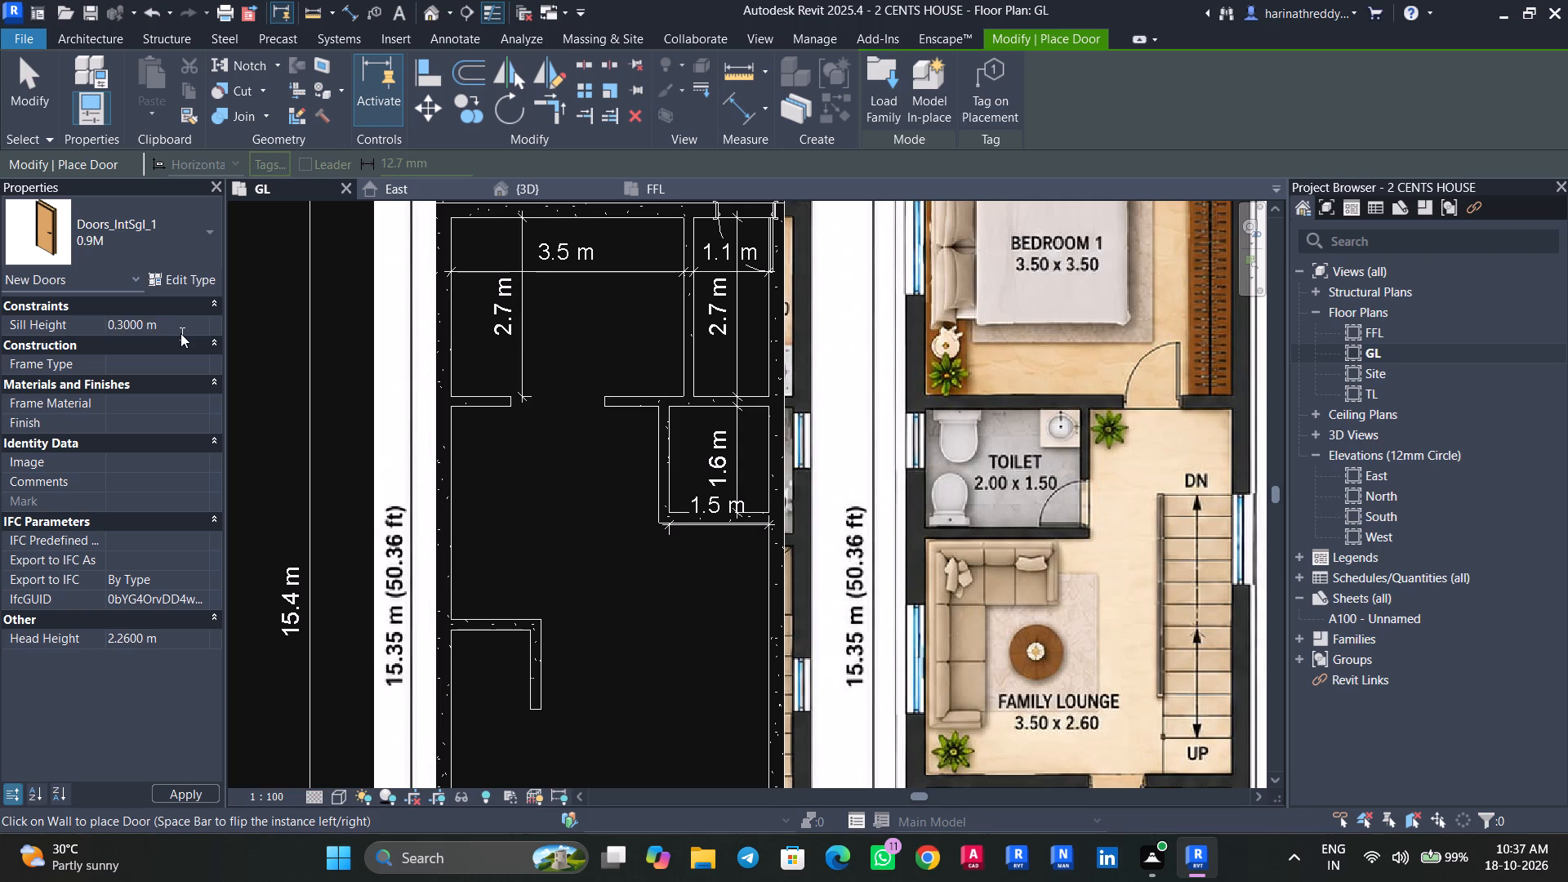
scroll(670, 485, up, 5)
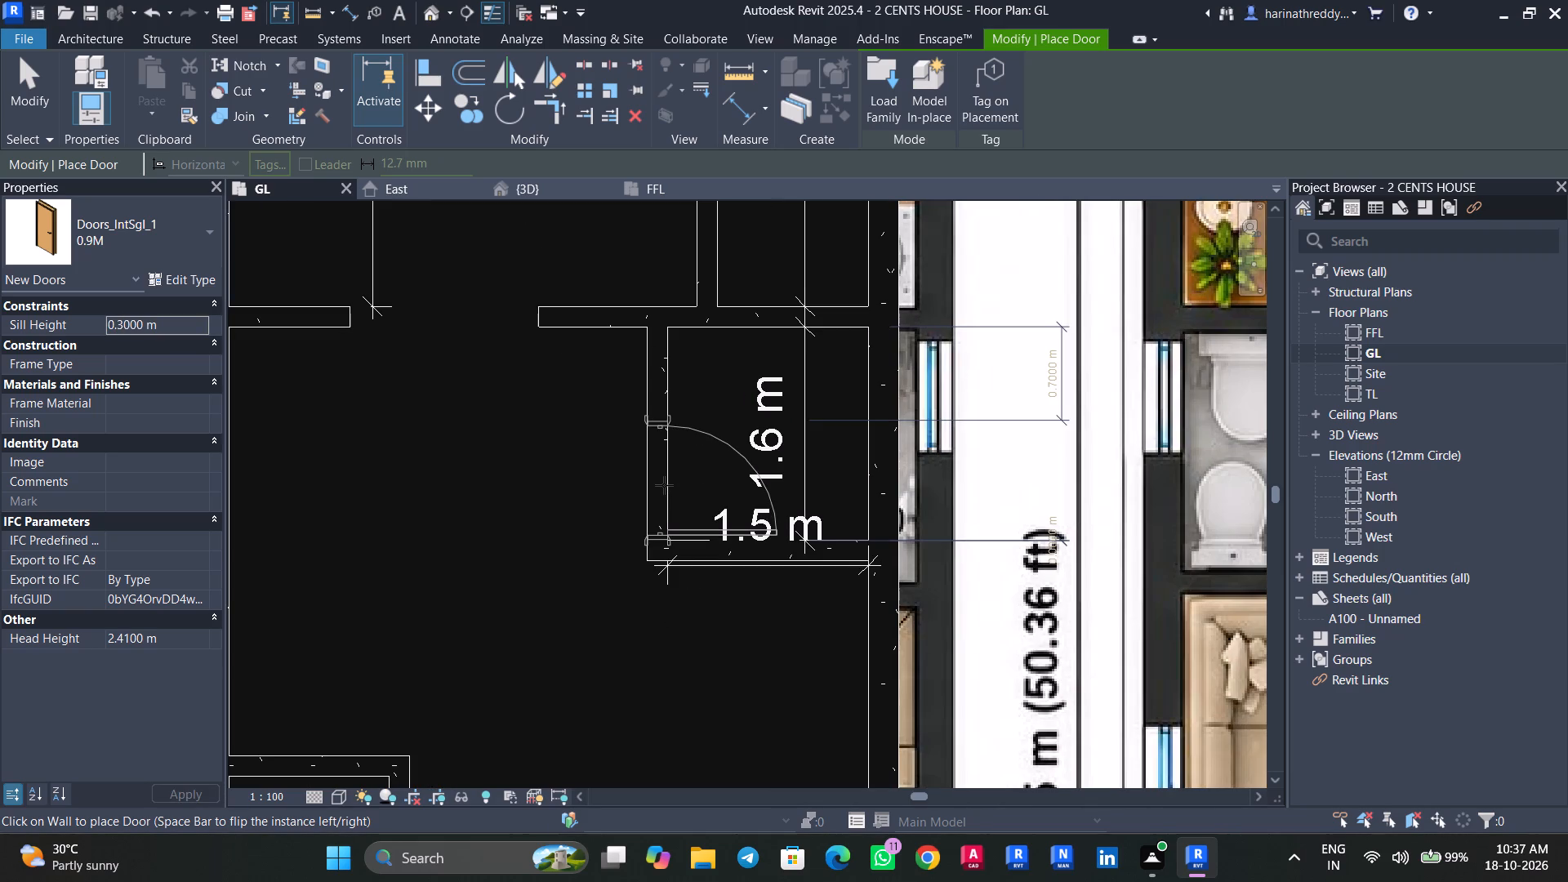
click(664, 485)
key(Escape)
key(Escape)
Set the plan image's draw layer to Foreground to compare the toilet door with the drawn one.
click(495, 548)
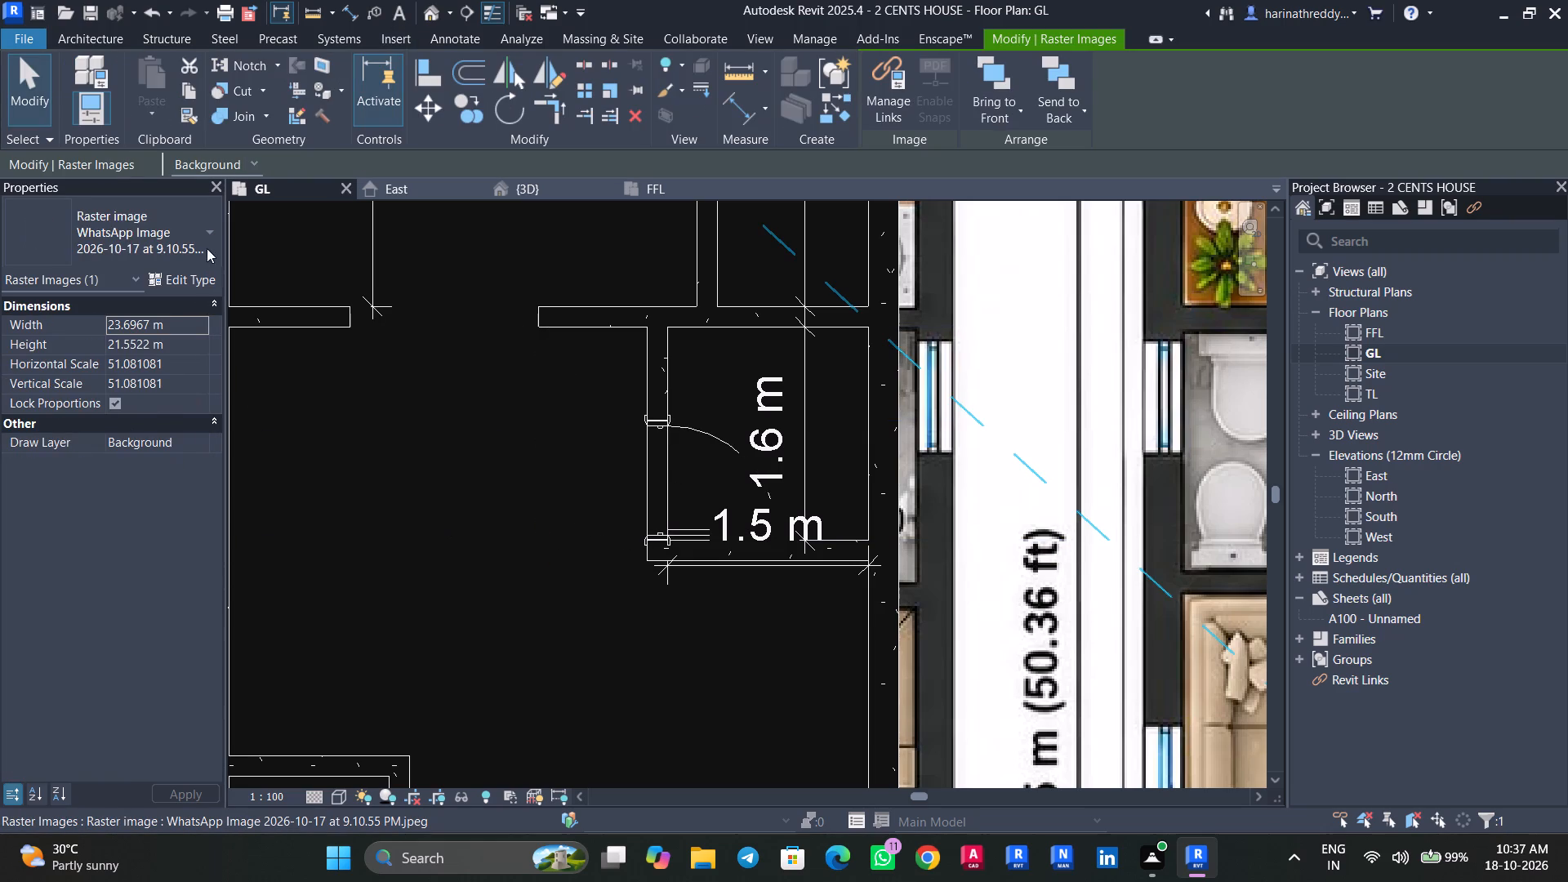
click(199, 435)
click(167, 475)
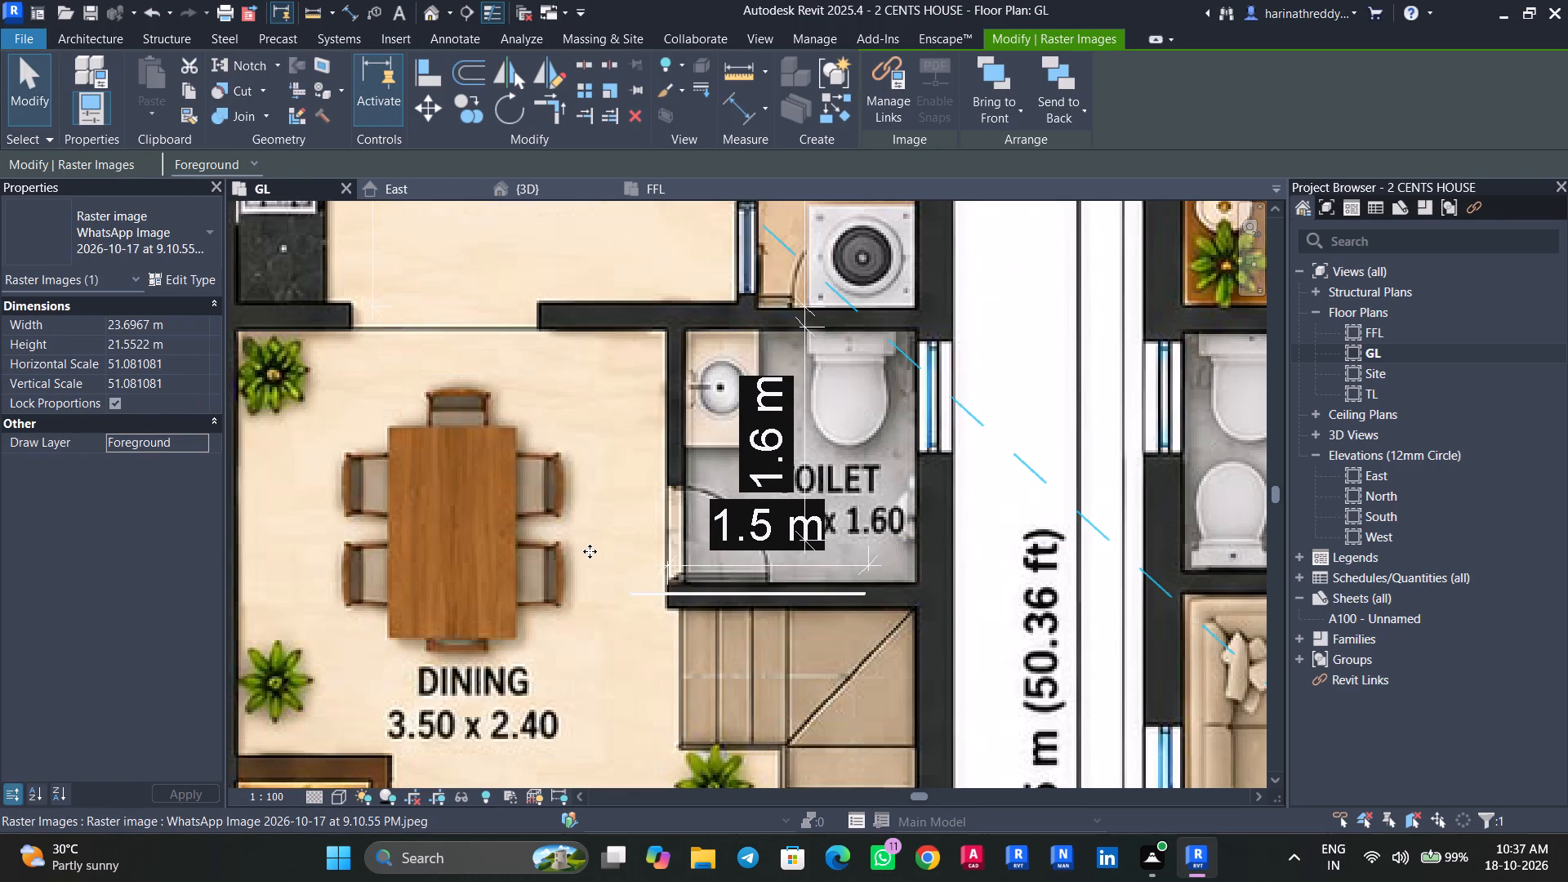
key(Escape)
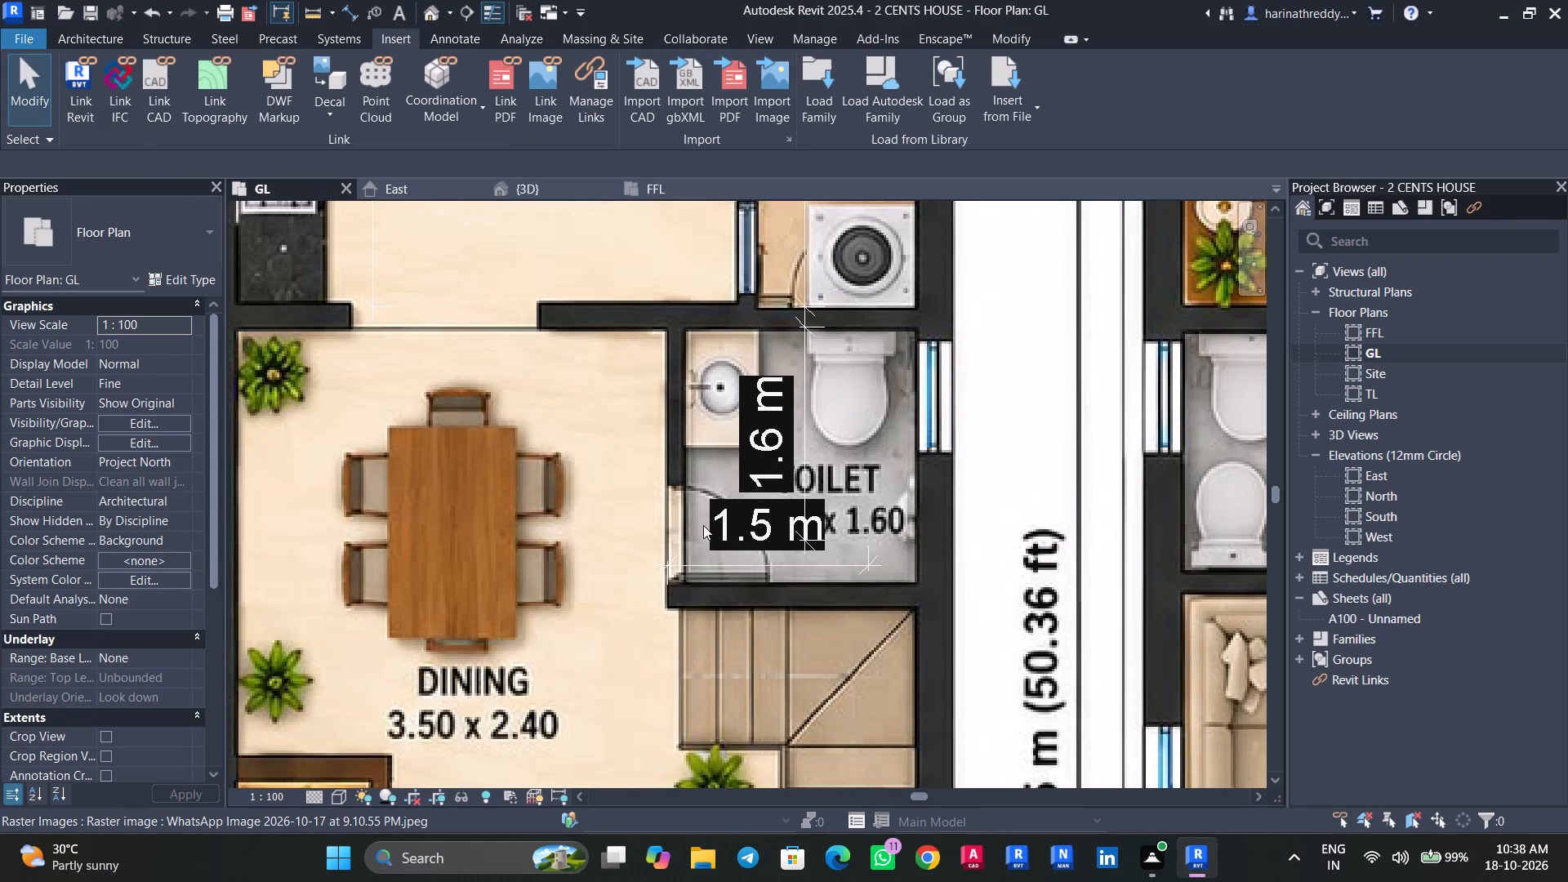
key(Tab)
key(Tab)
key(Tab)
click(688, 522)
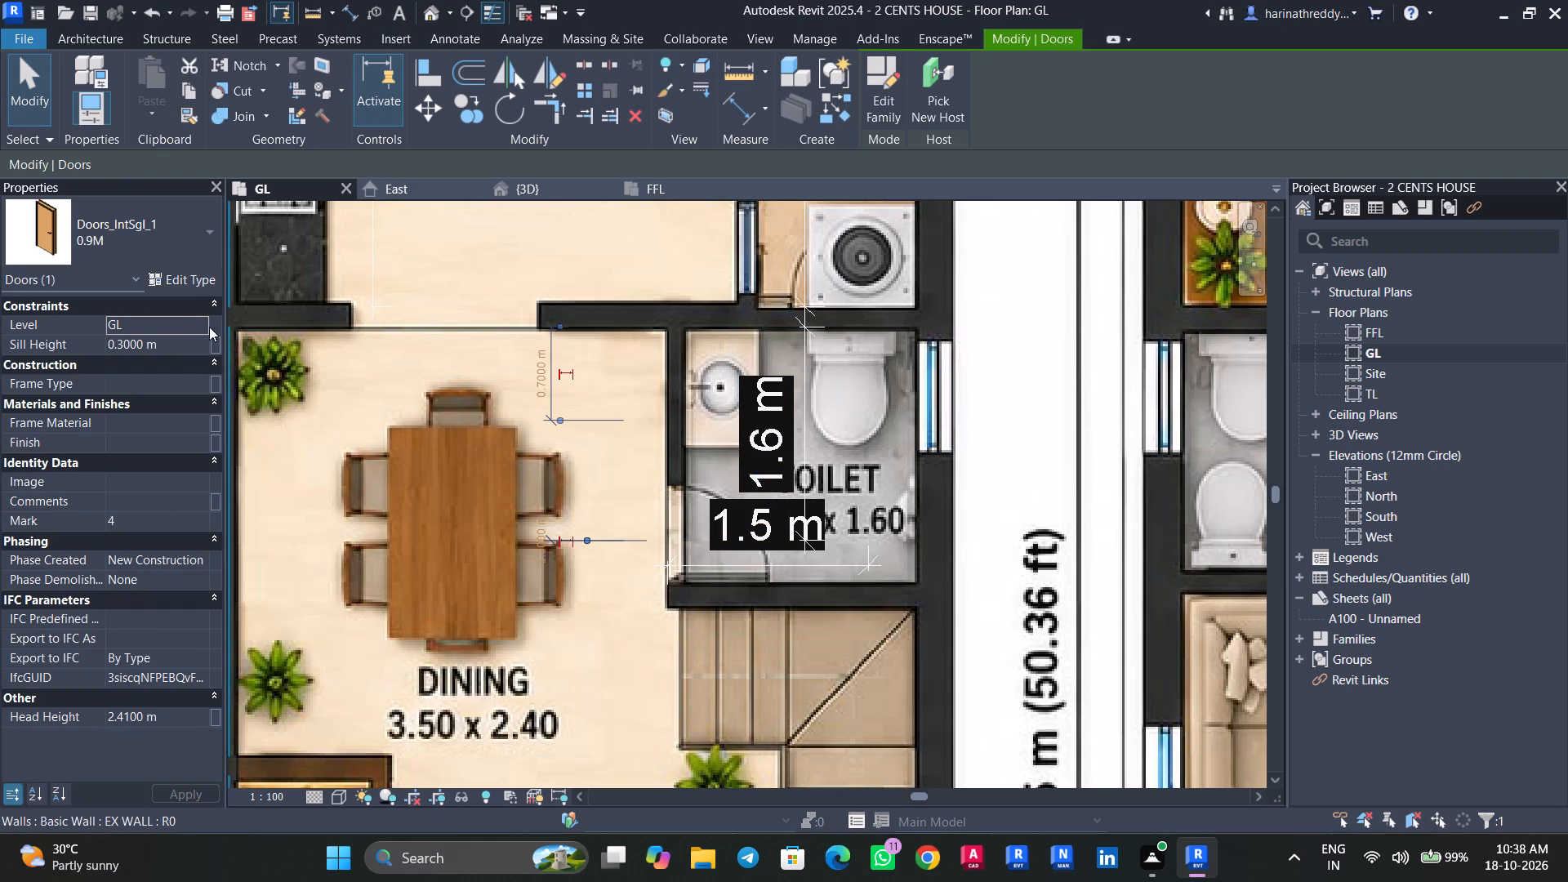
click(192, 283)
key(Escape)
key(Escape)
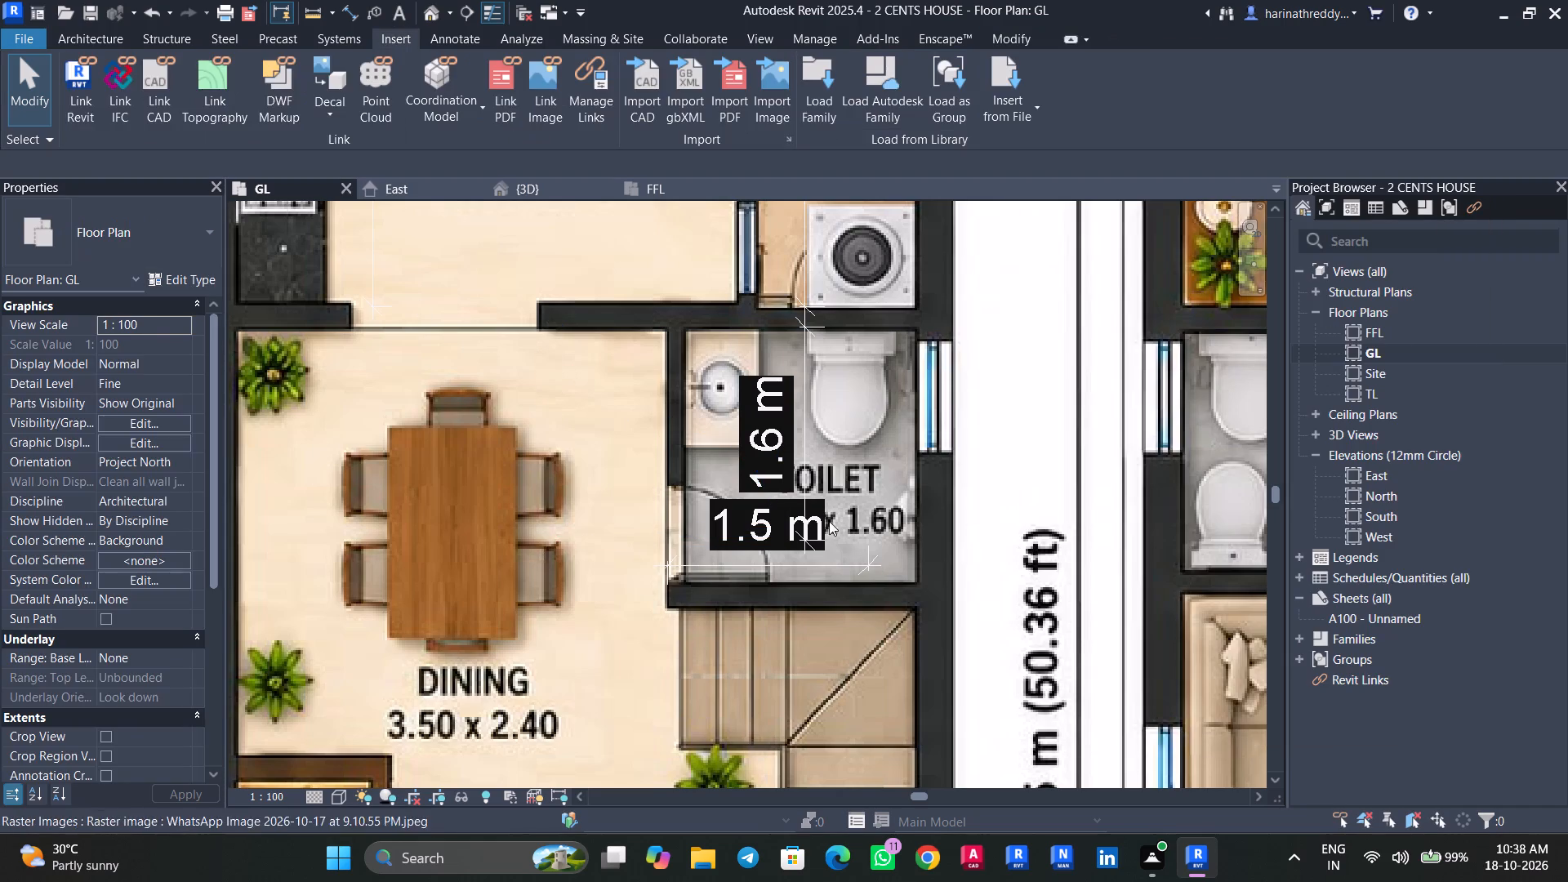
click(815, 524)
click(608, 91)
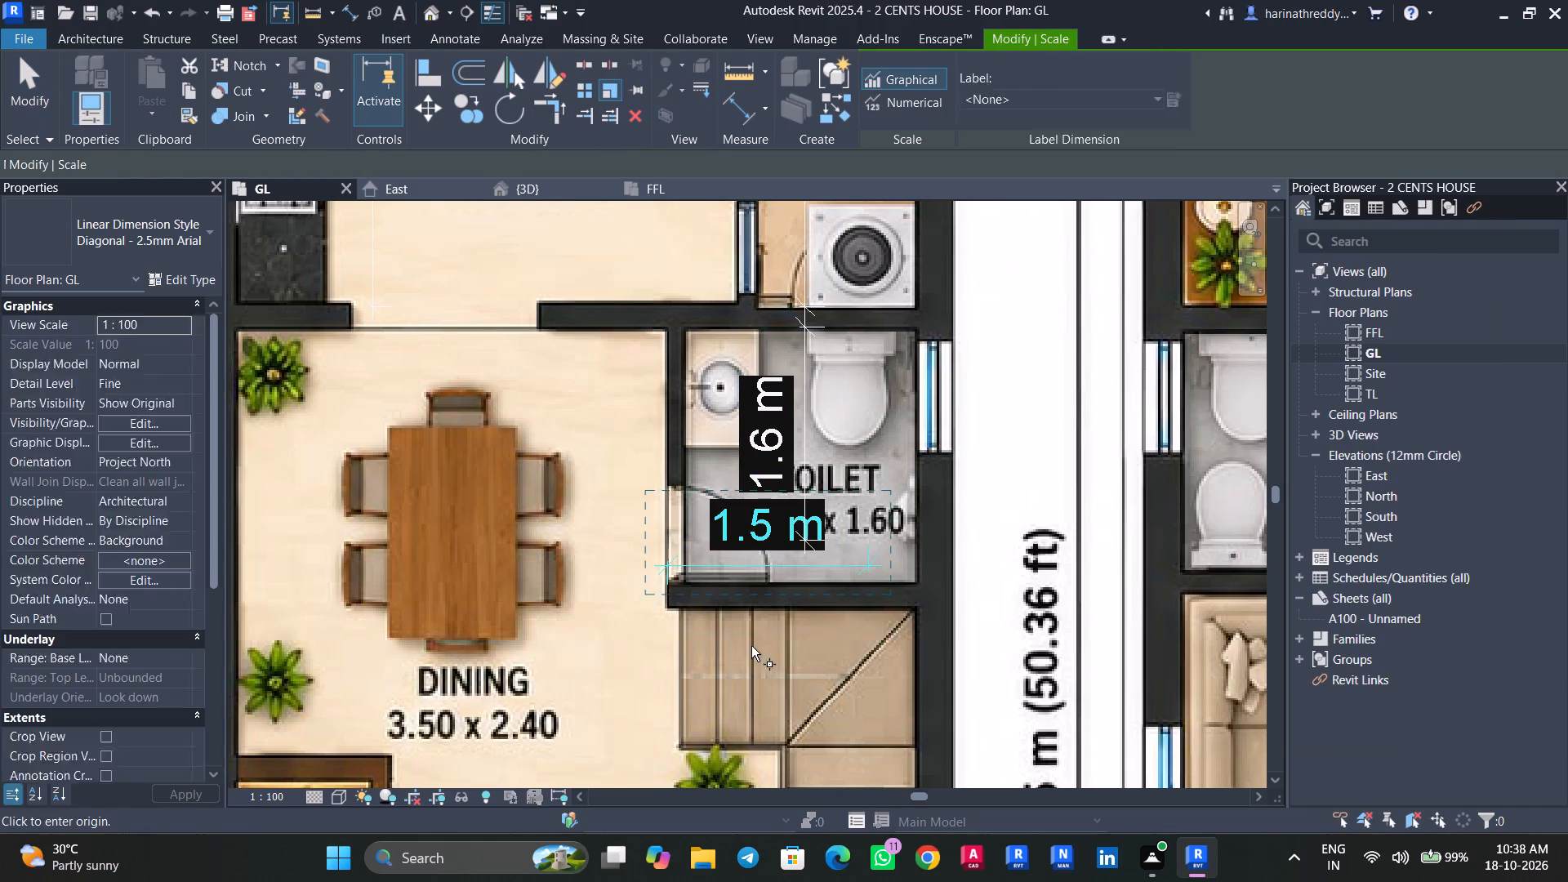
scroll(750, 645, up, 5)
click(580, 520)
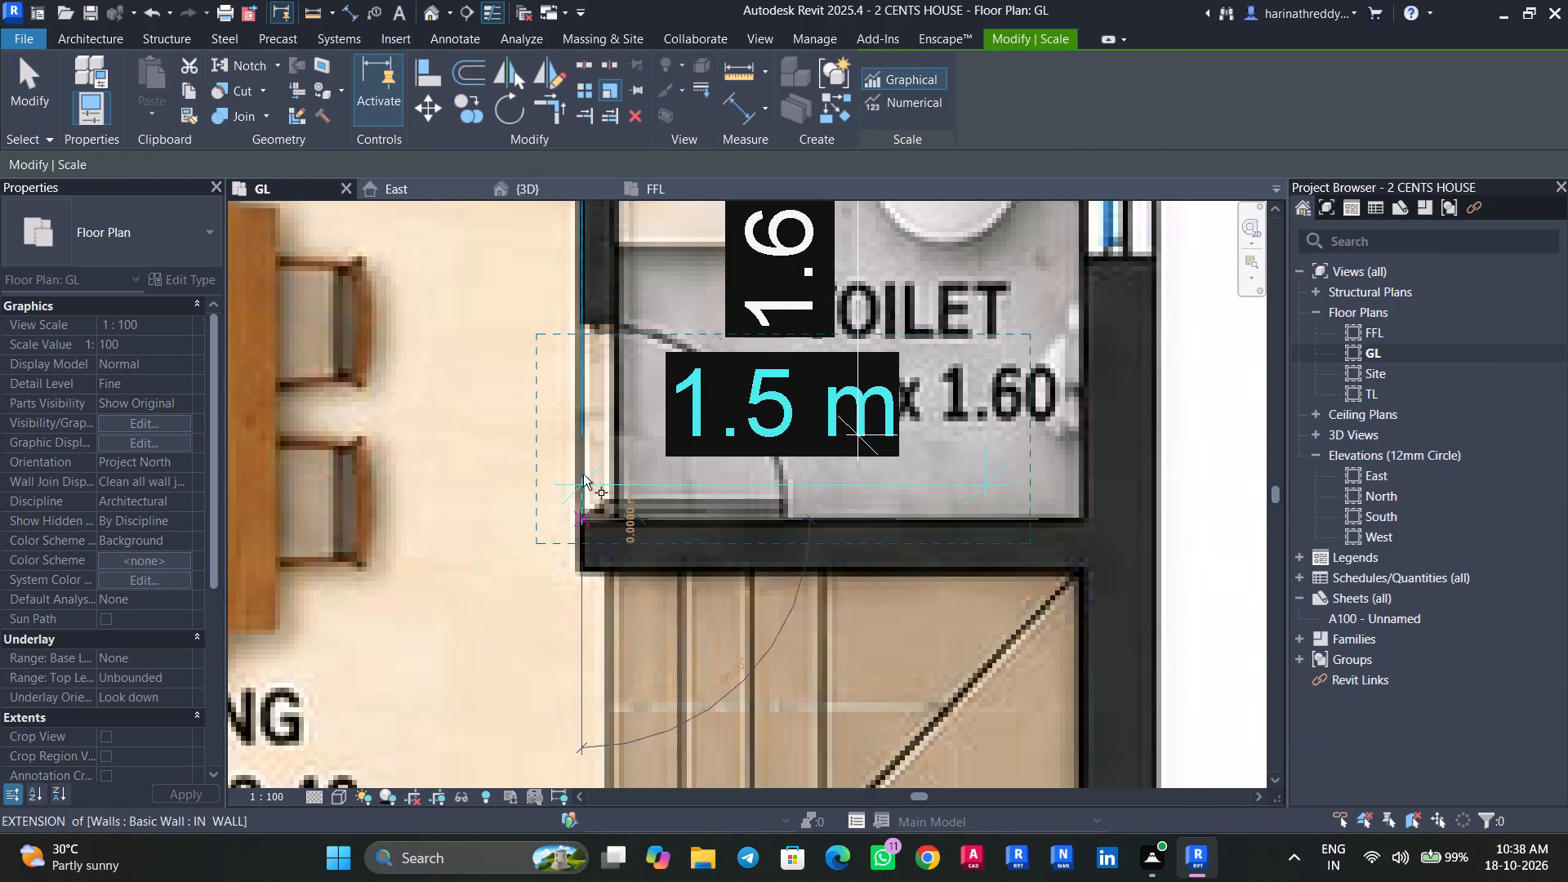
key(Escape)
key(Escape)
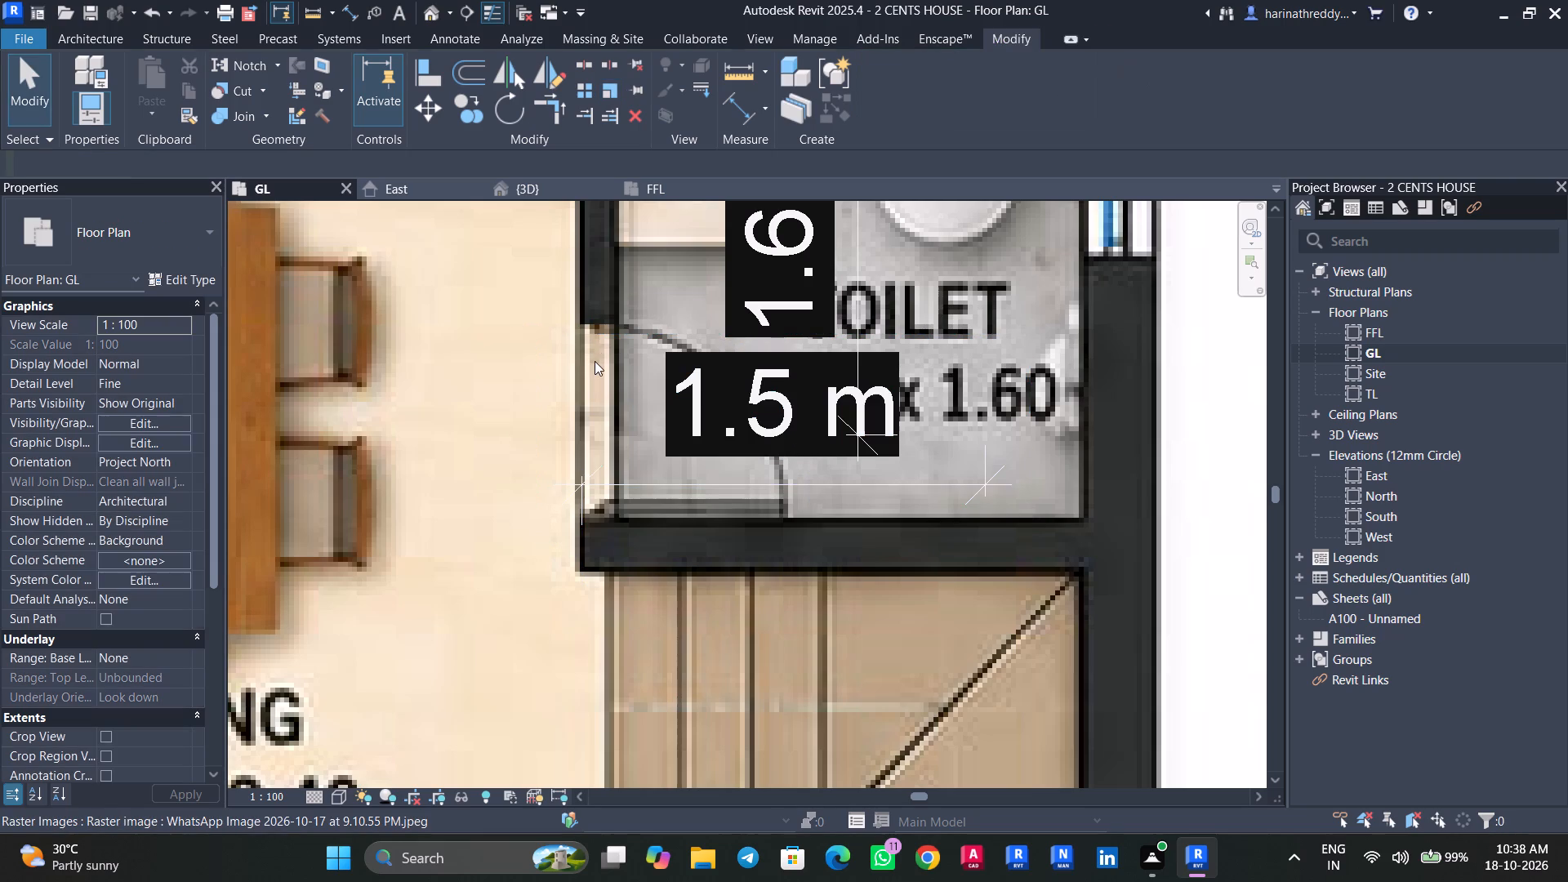
Duplicate the toilet door's type as 0.7M.
key(Tab)
key(Tab)
scroll(583, 426, down, 3)
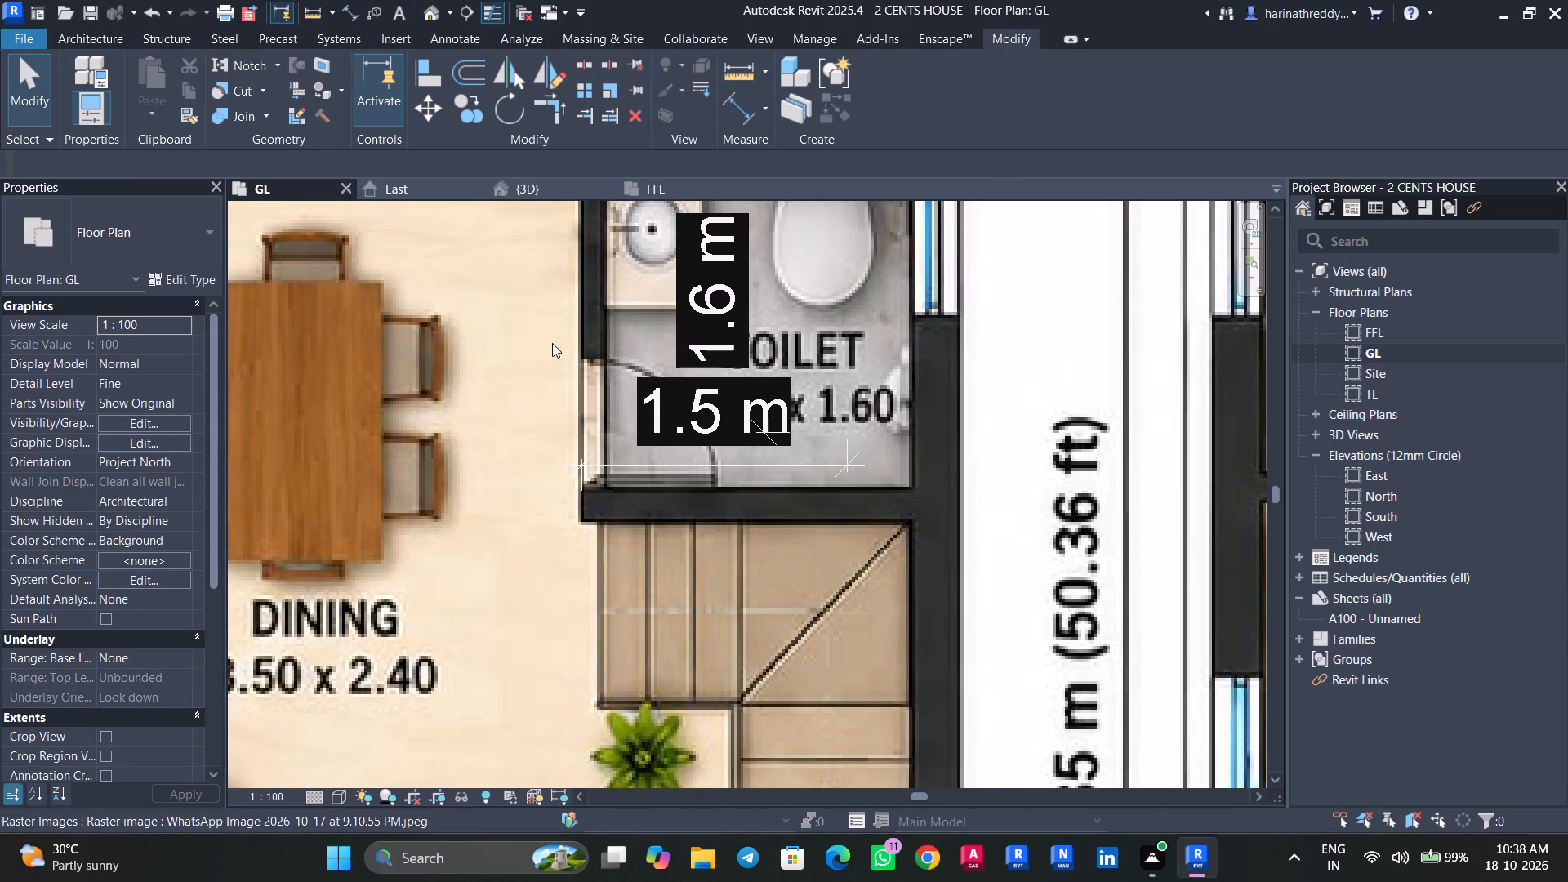
key(Tab)
key(Tab)
click(563, 355)
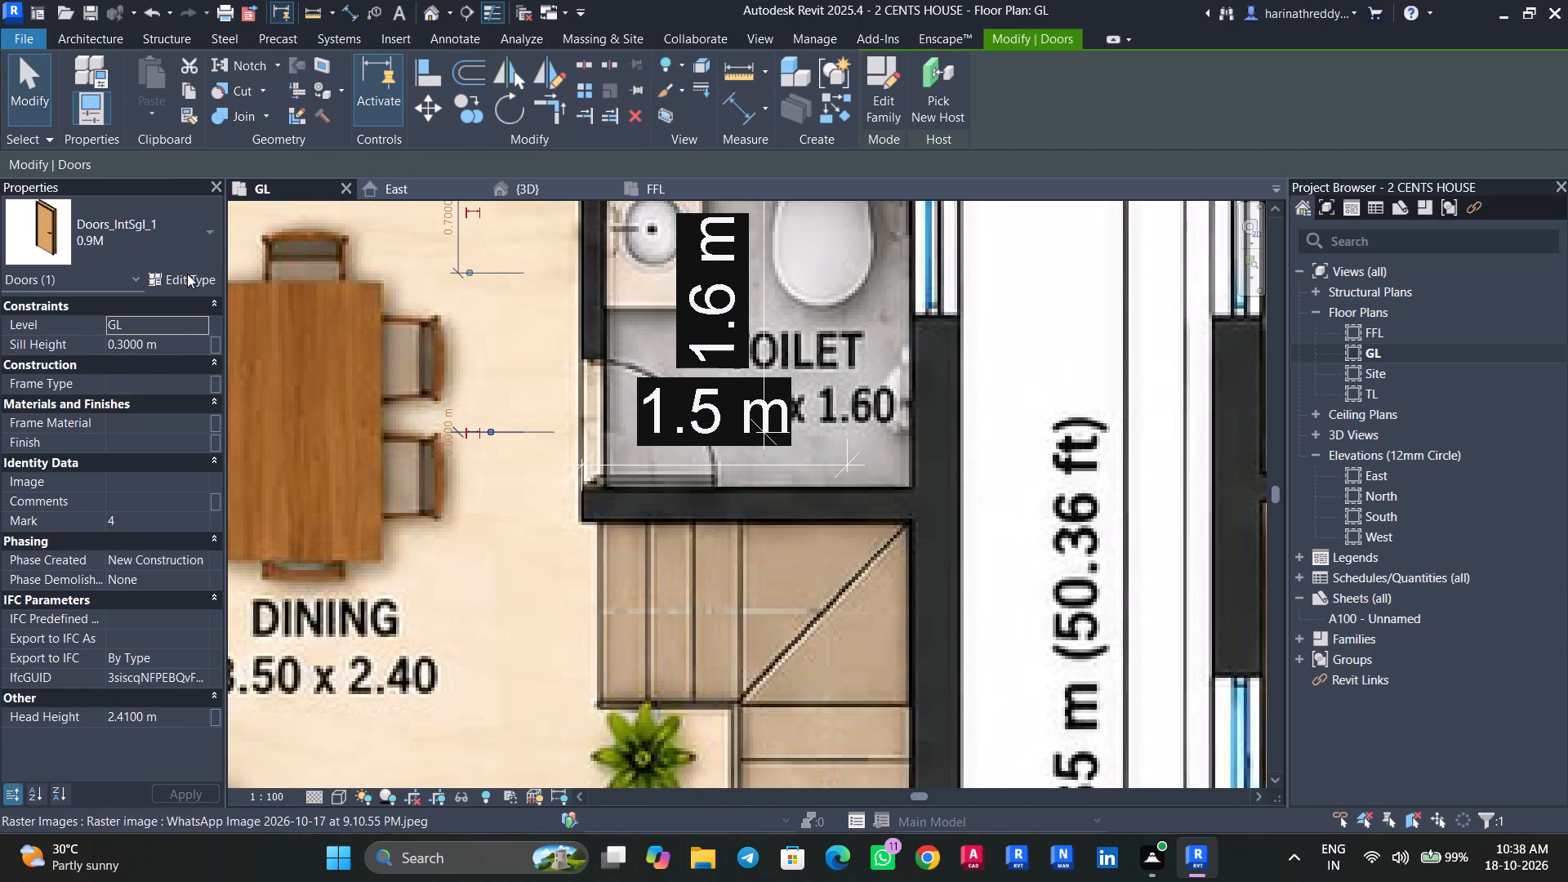
click(187, 274)
click(1423, 185)
text(0.7M)
key(Return)
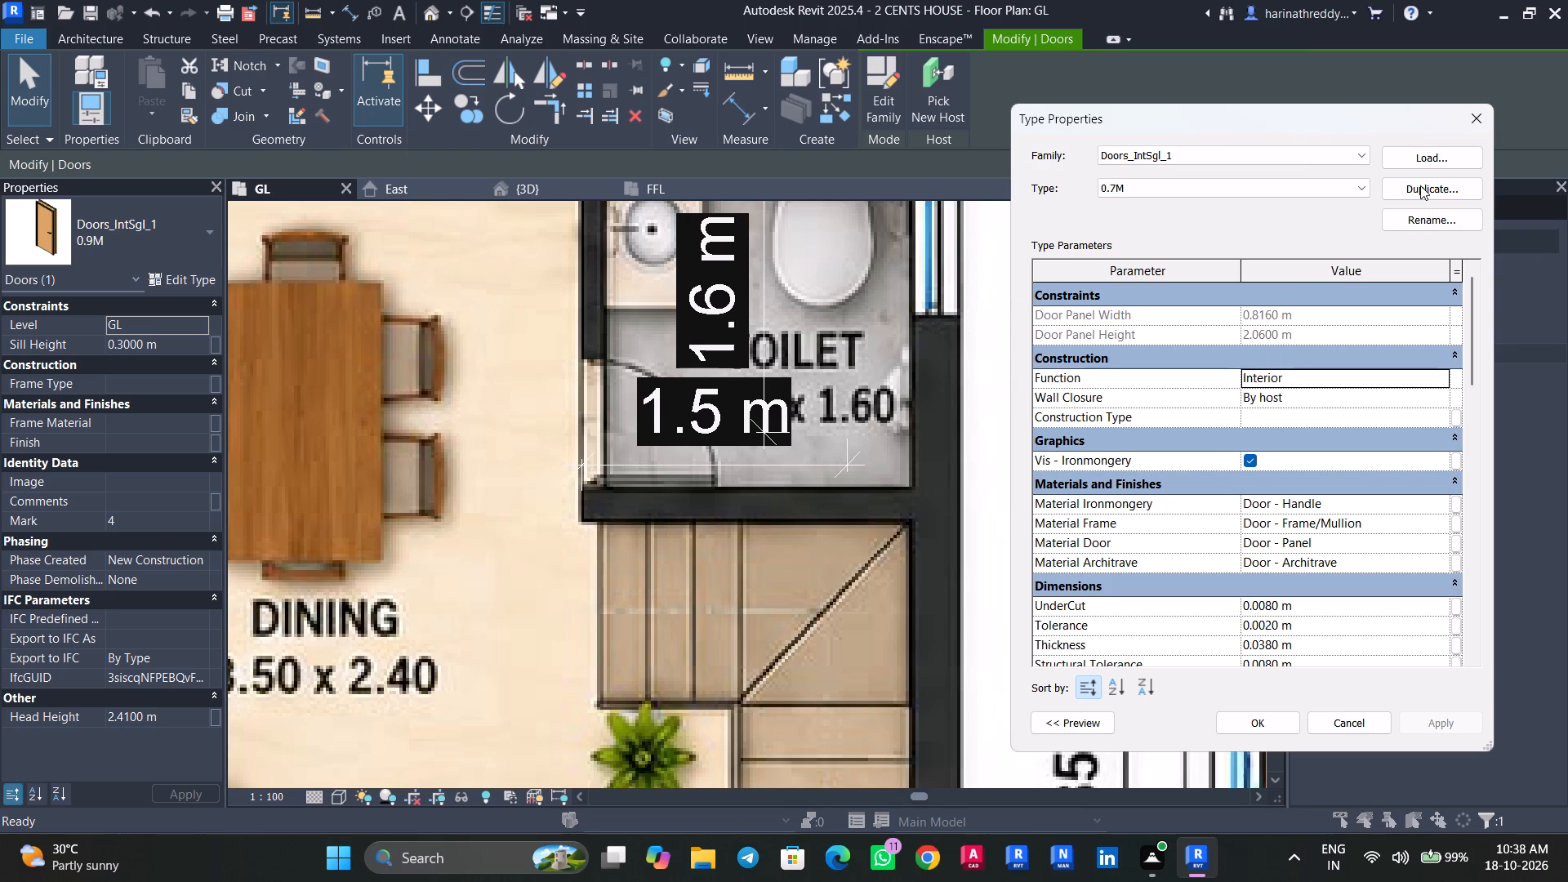
Set the Rough Width of the 0.7M door type to 0.7 m and apply the type change.
scroll(1331, 588, down, 4)
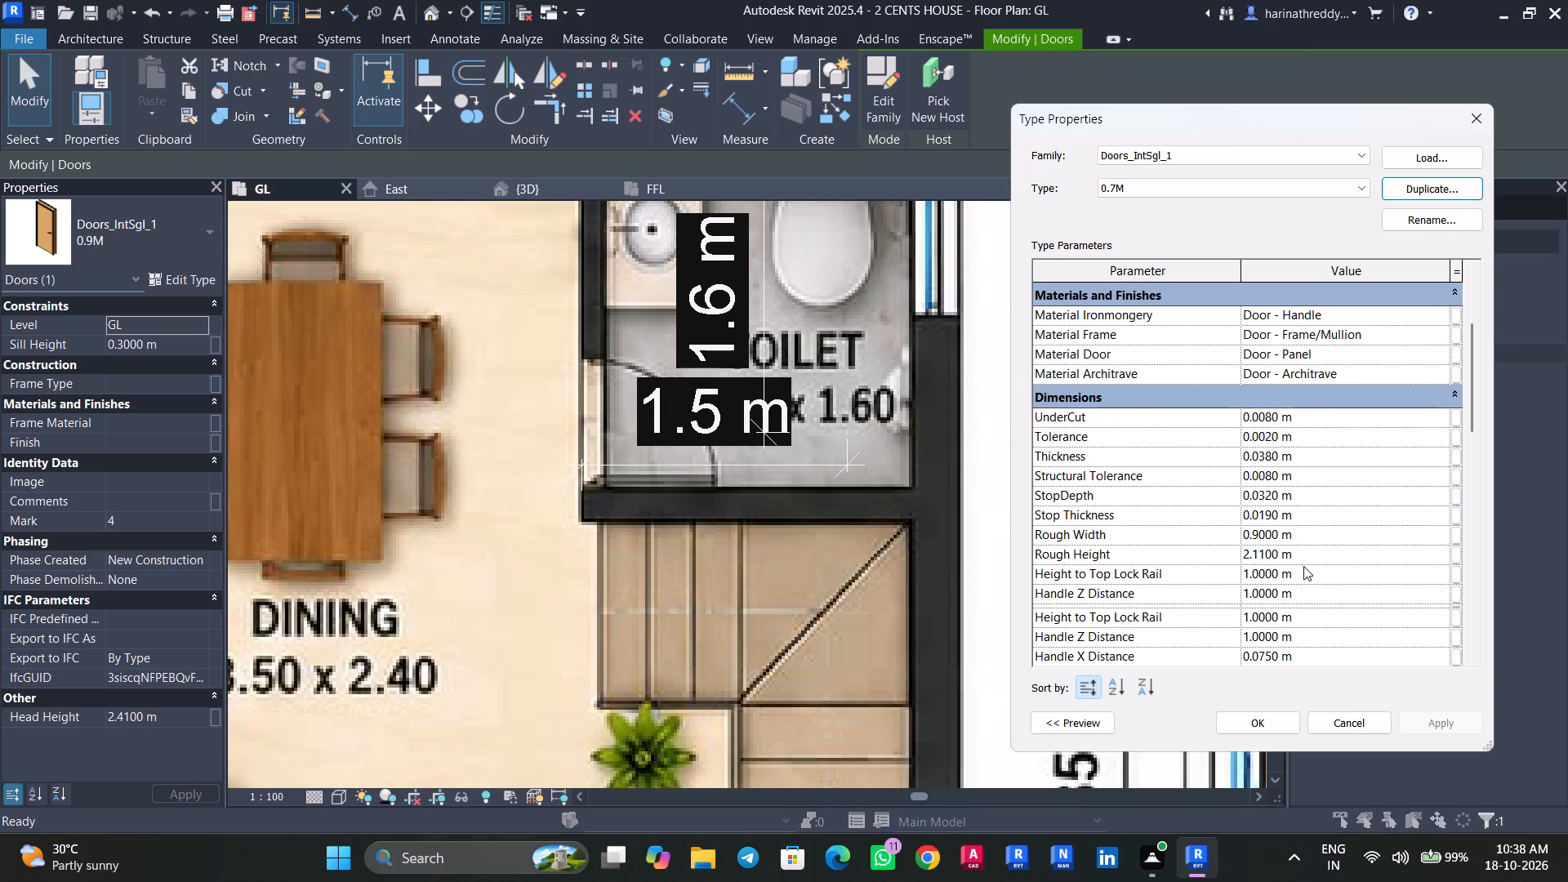
click(1317, 531)
text(0.7)
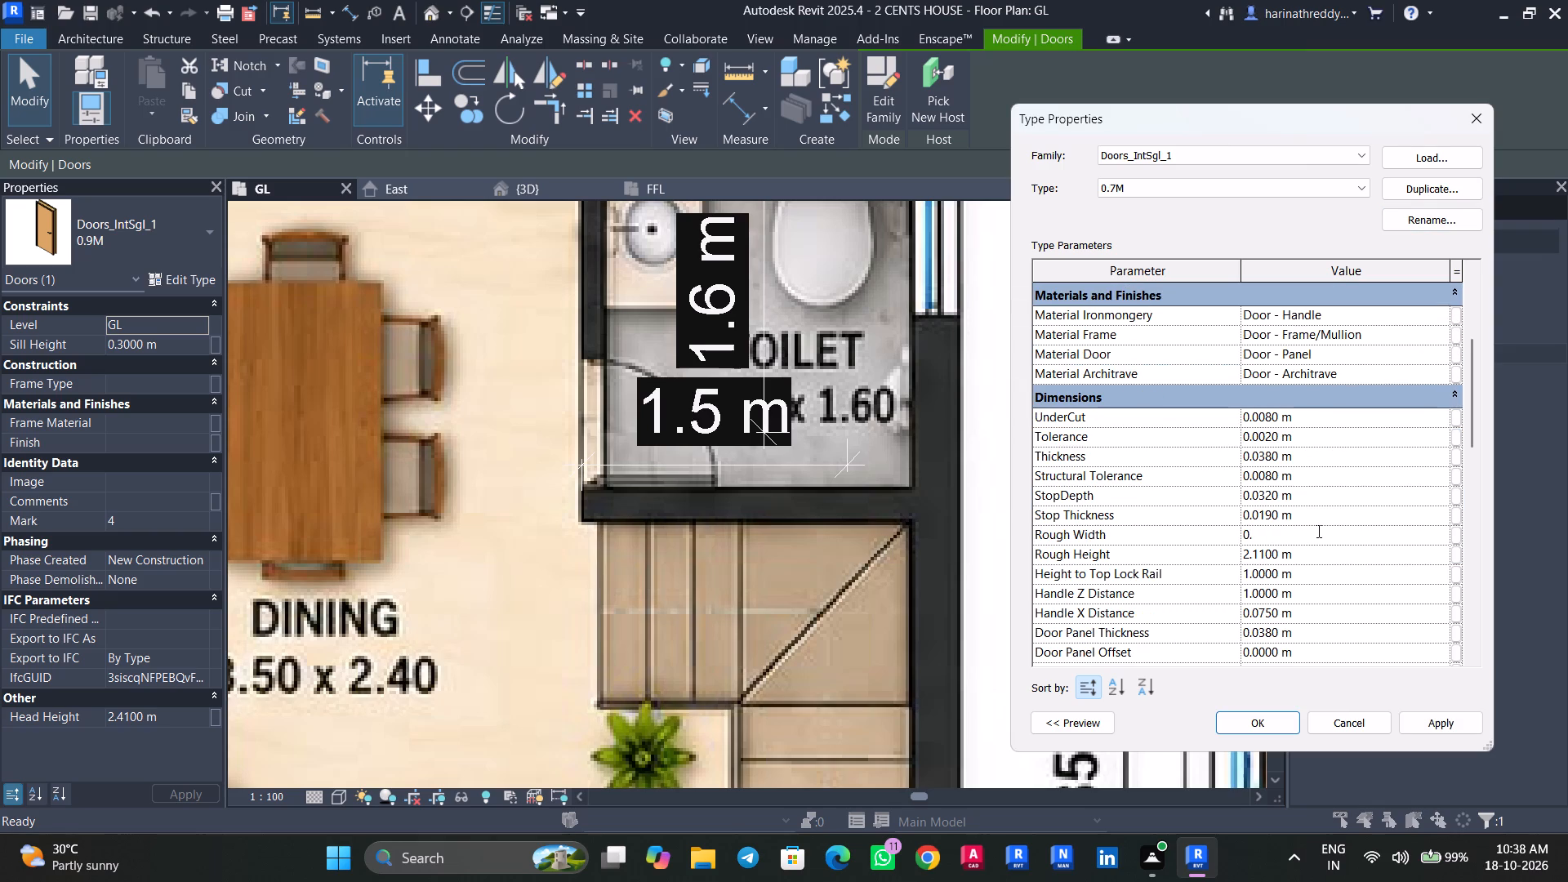
key(Return)
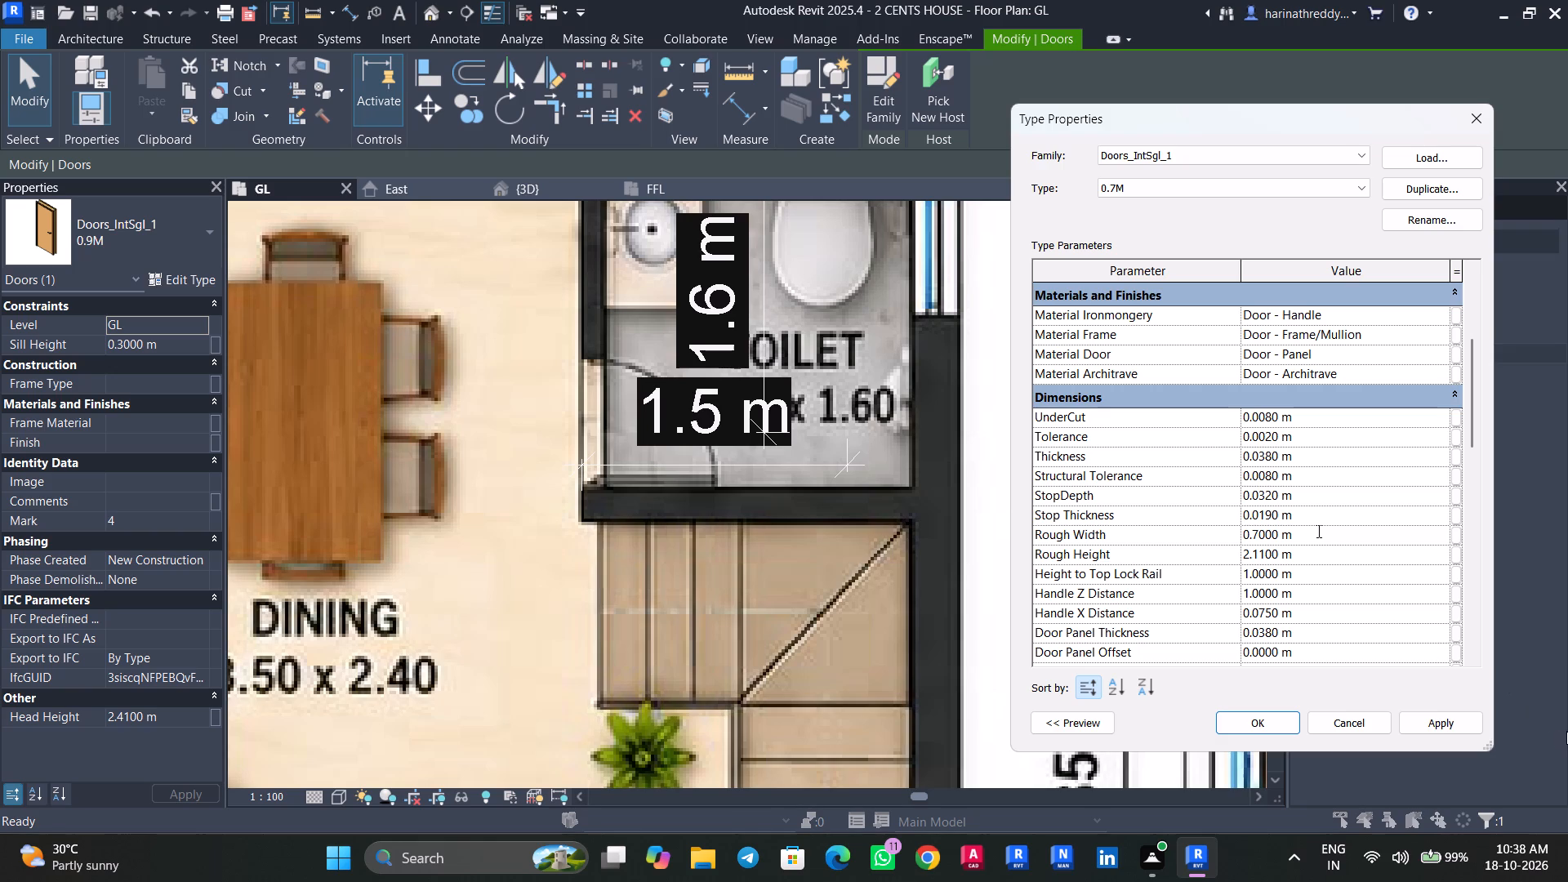
click(1450, 724)
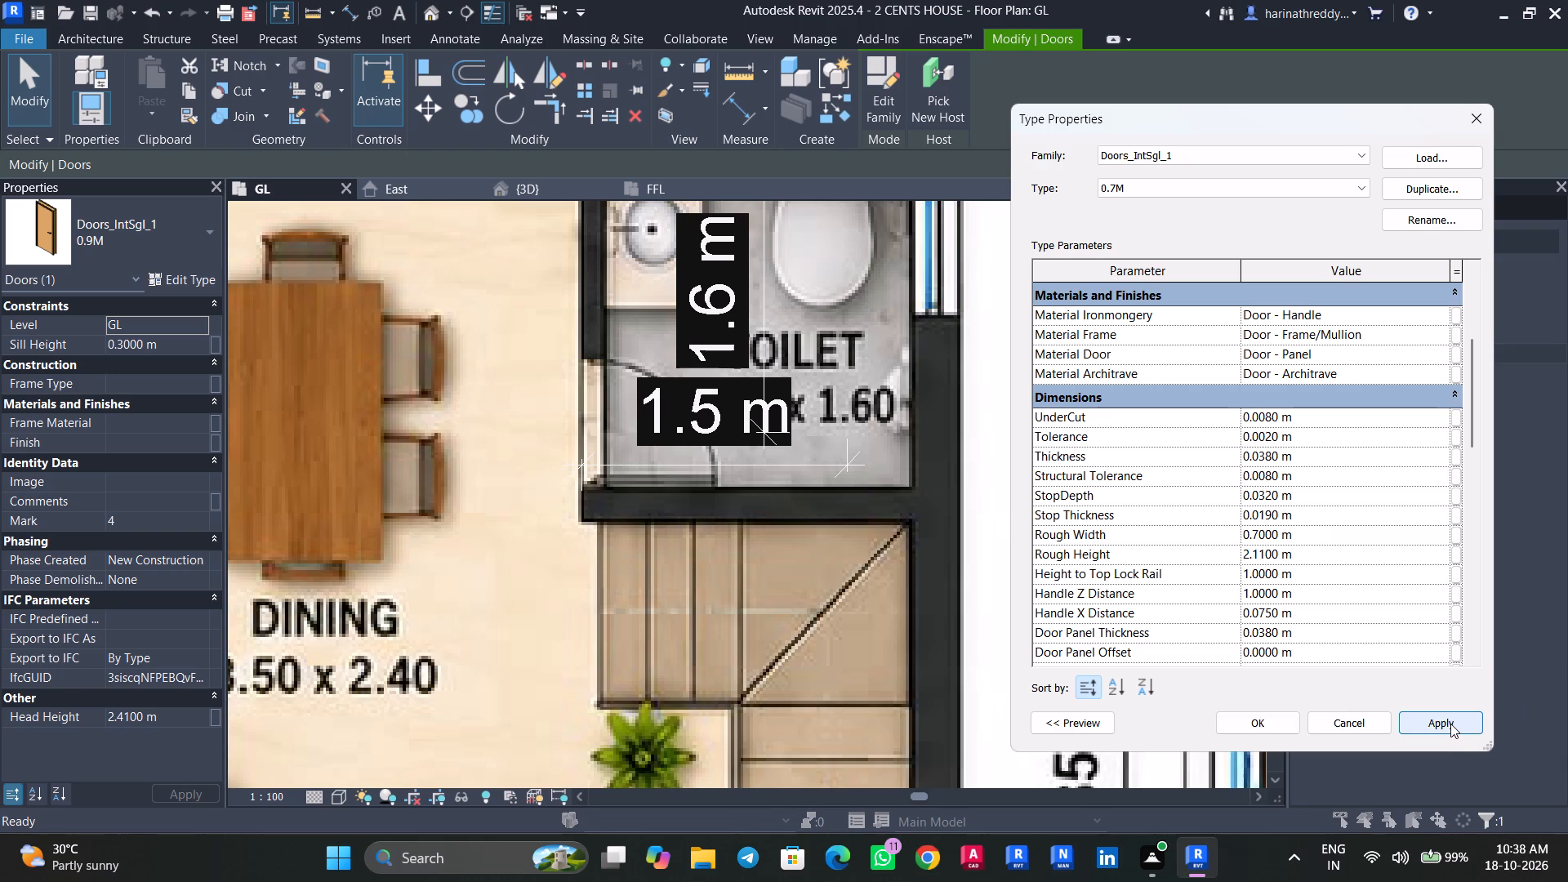
click(1272, 710)
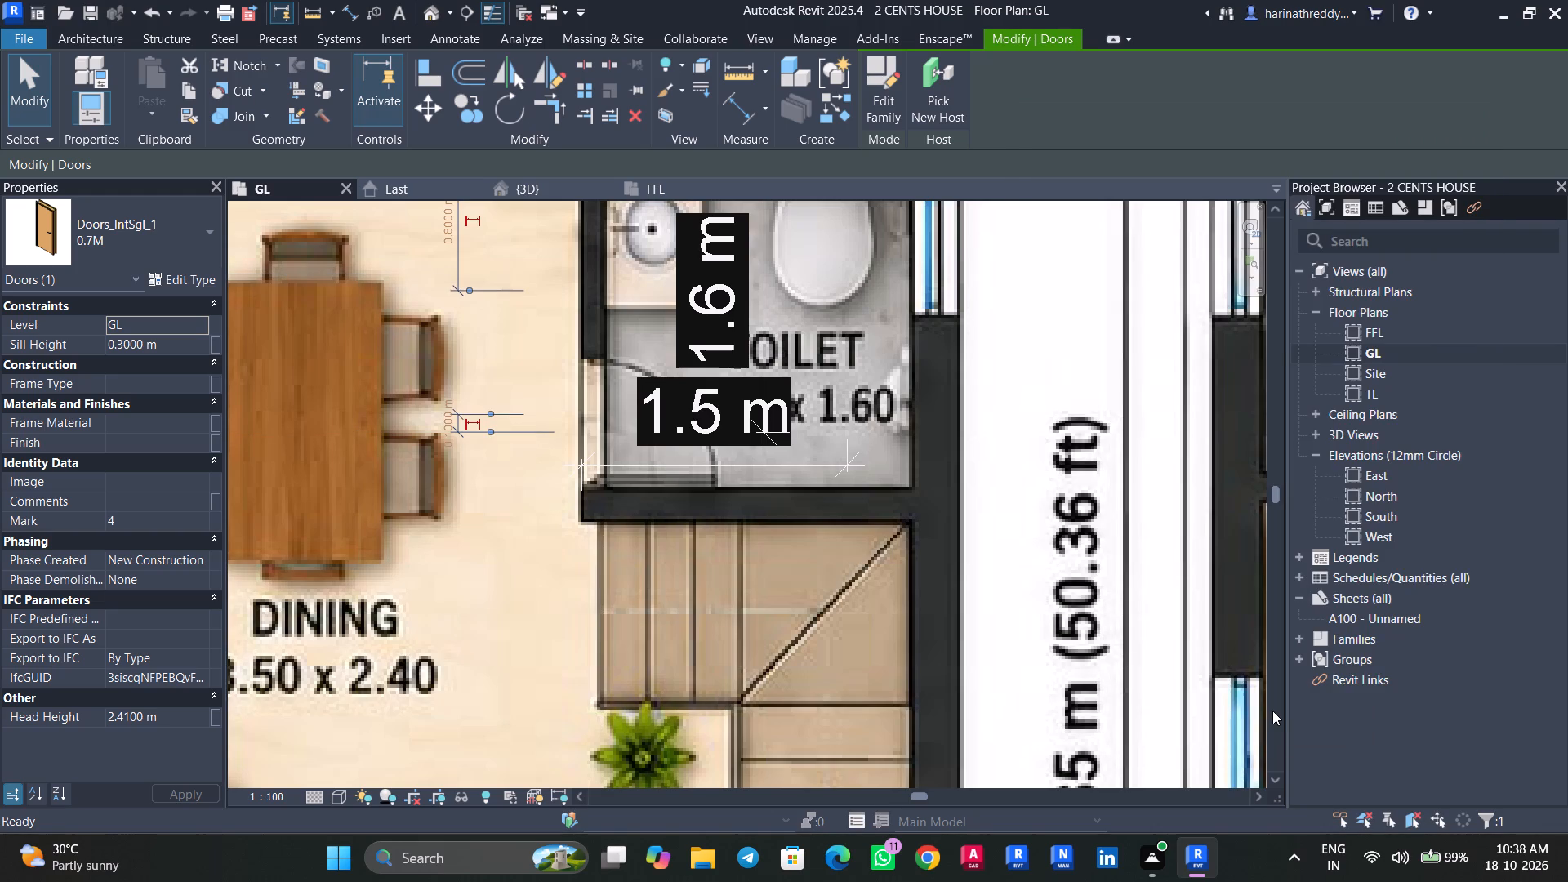
scroll(746, 529, down, 5)
key(Escape)
key(Escape)
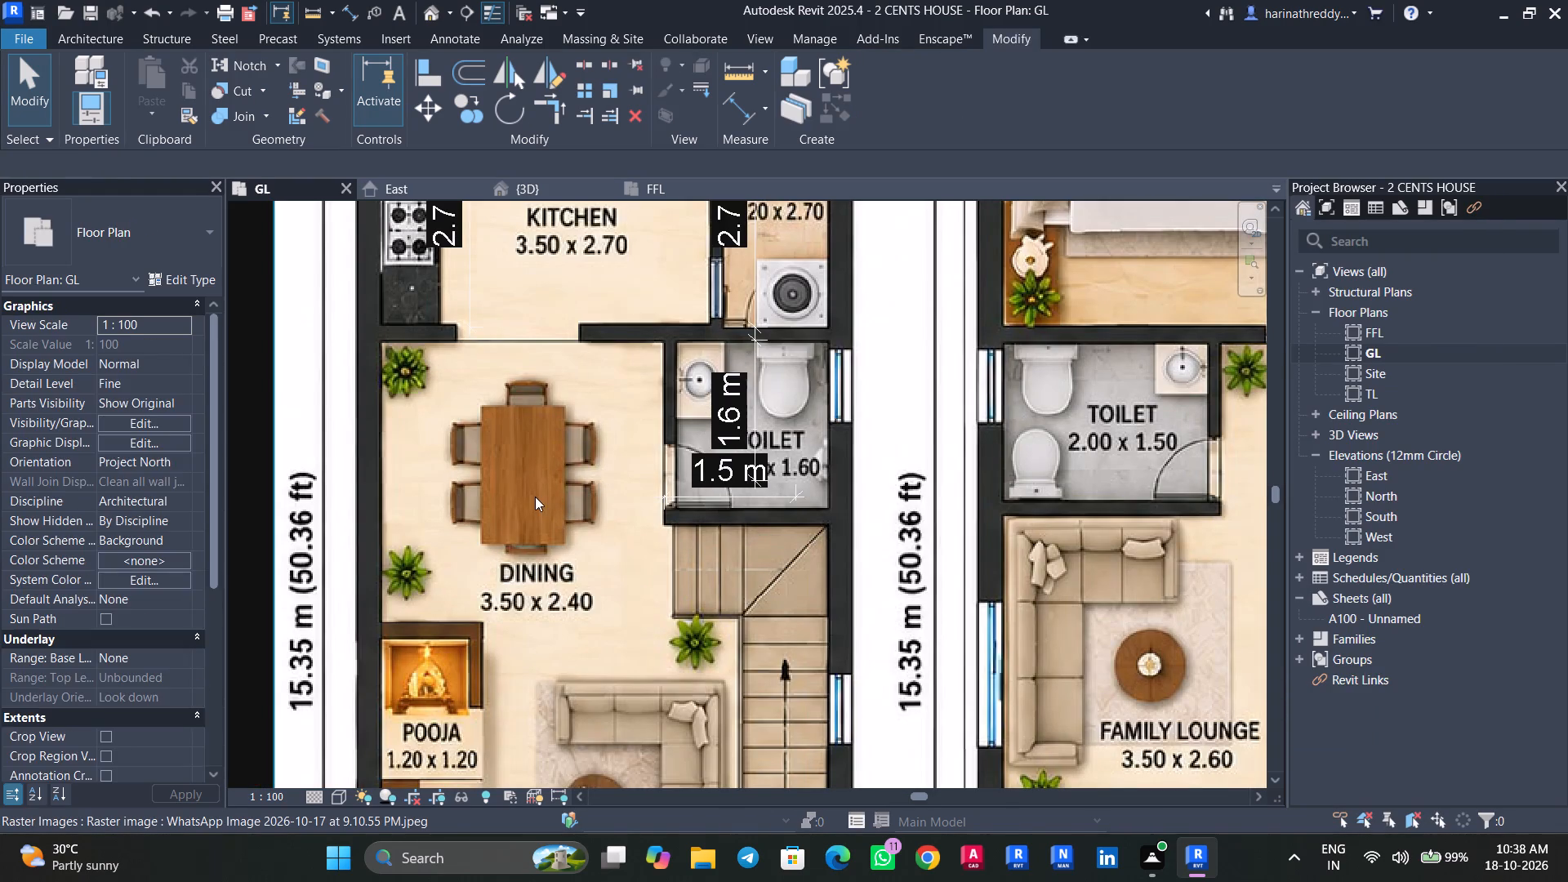
Set the imported plan image's draw layer to Background.
click(533, 497)
click(203, 434)
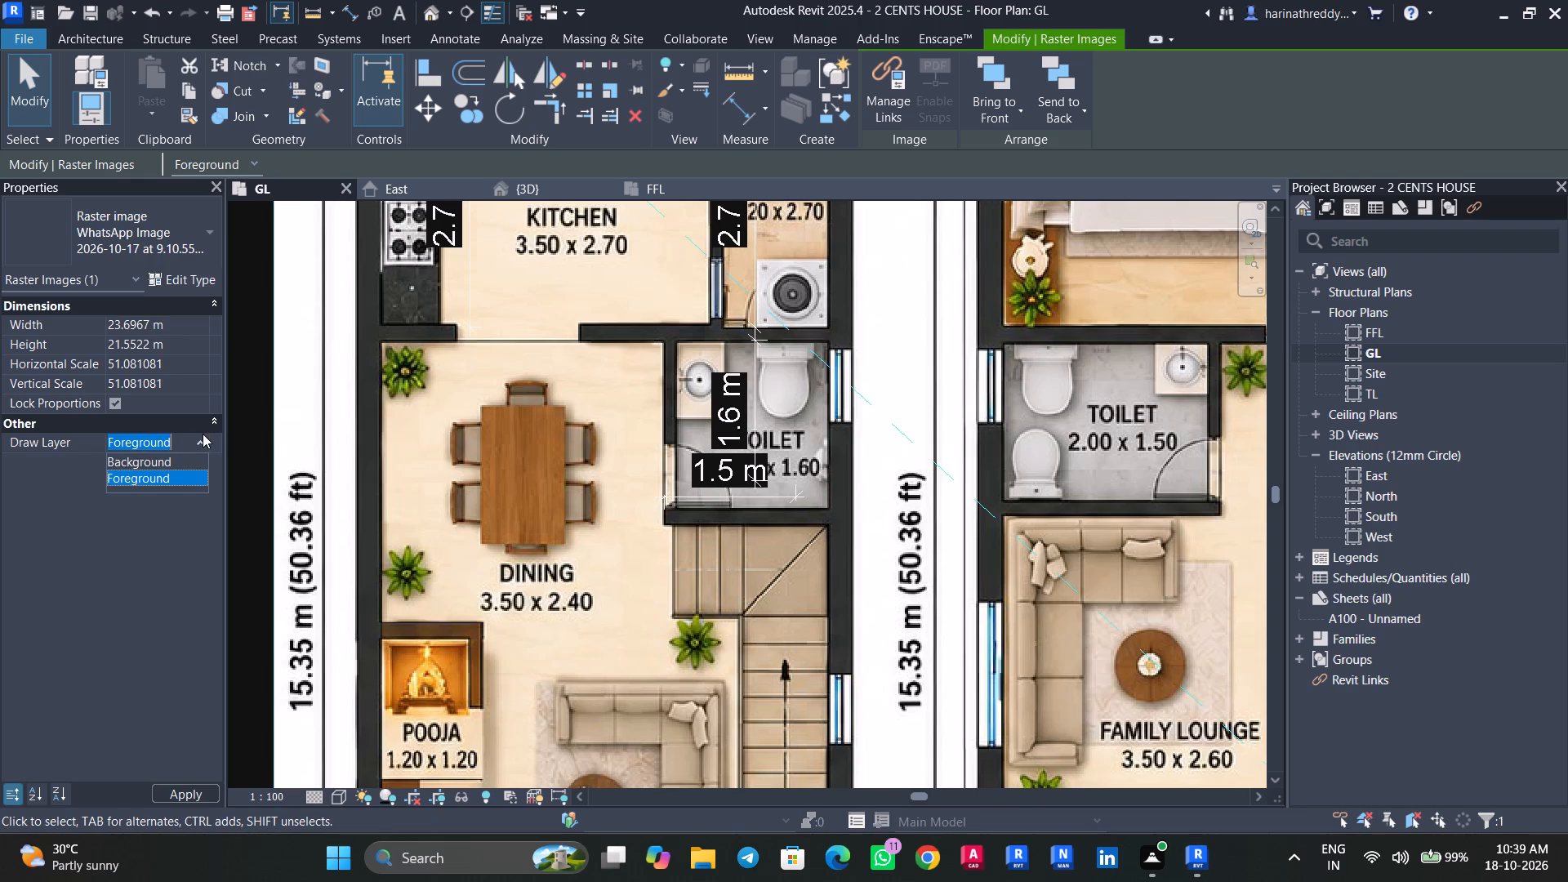
click(169, 460)
key(Escape)
key(Escape)
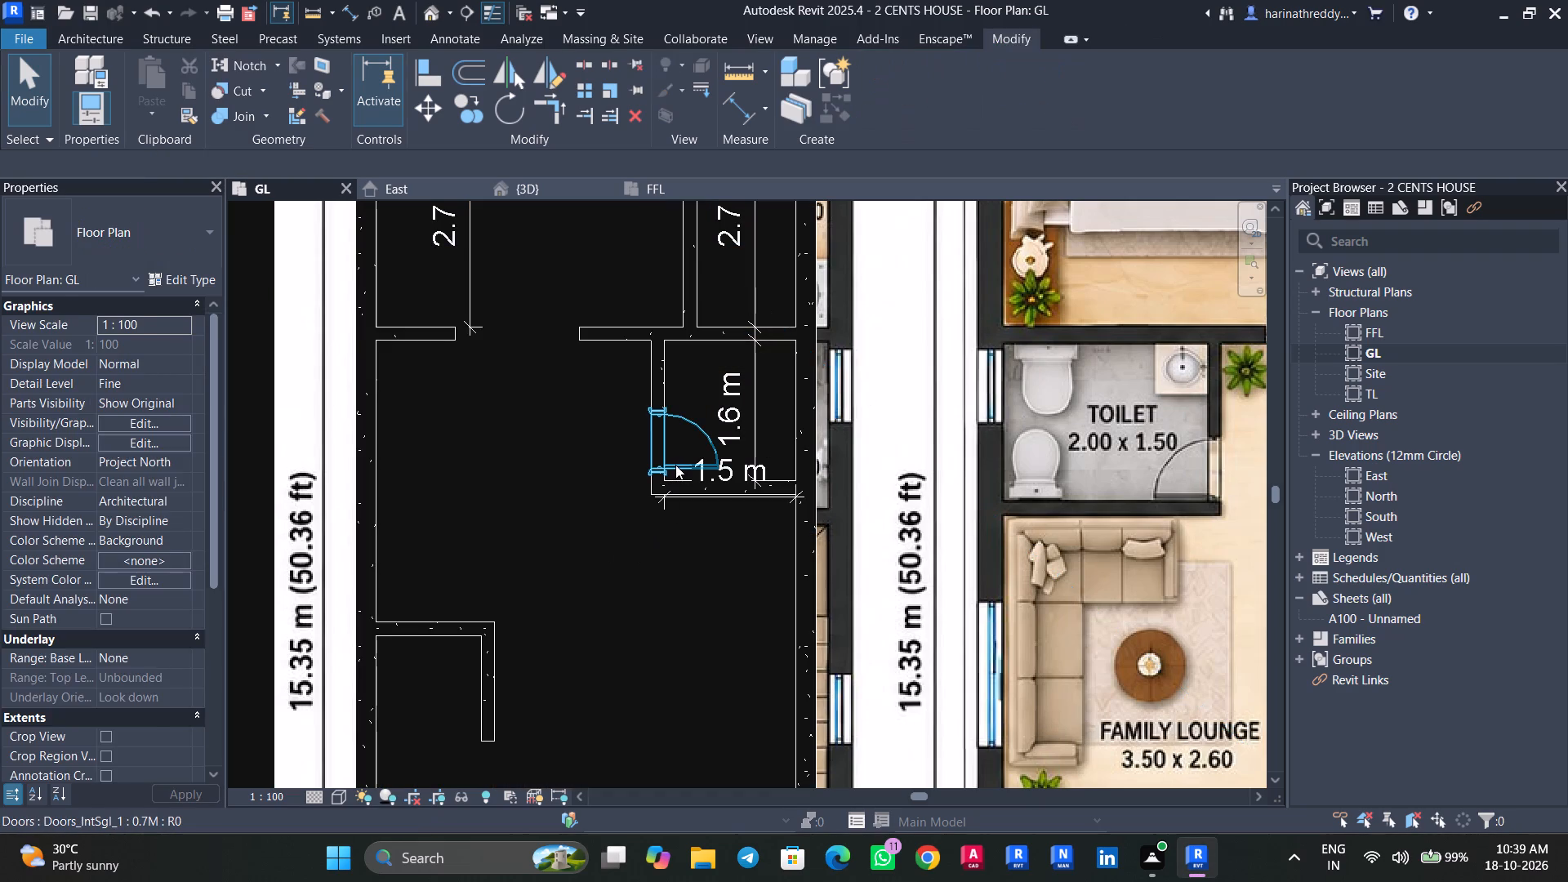
Set the toilet door's distance from the toilet wall on the staircase side to 0.05 m.
click(675, 465)
scroll(675, 465, up, 2)
key(Down)
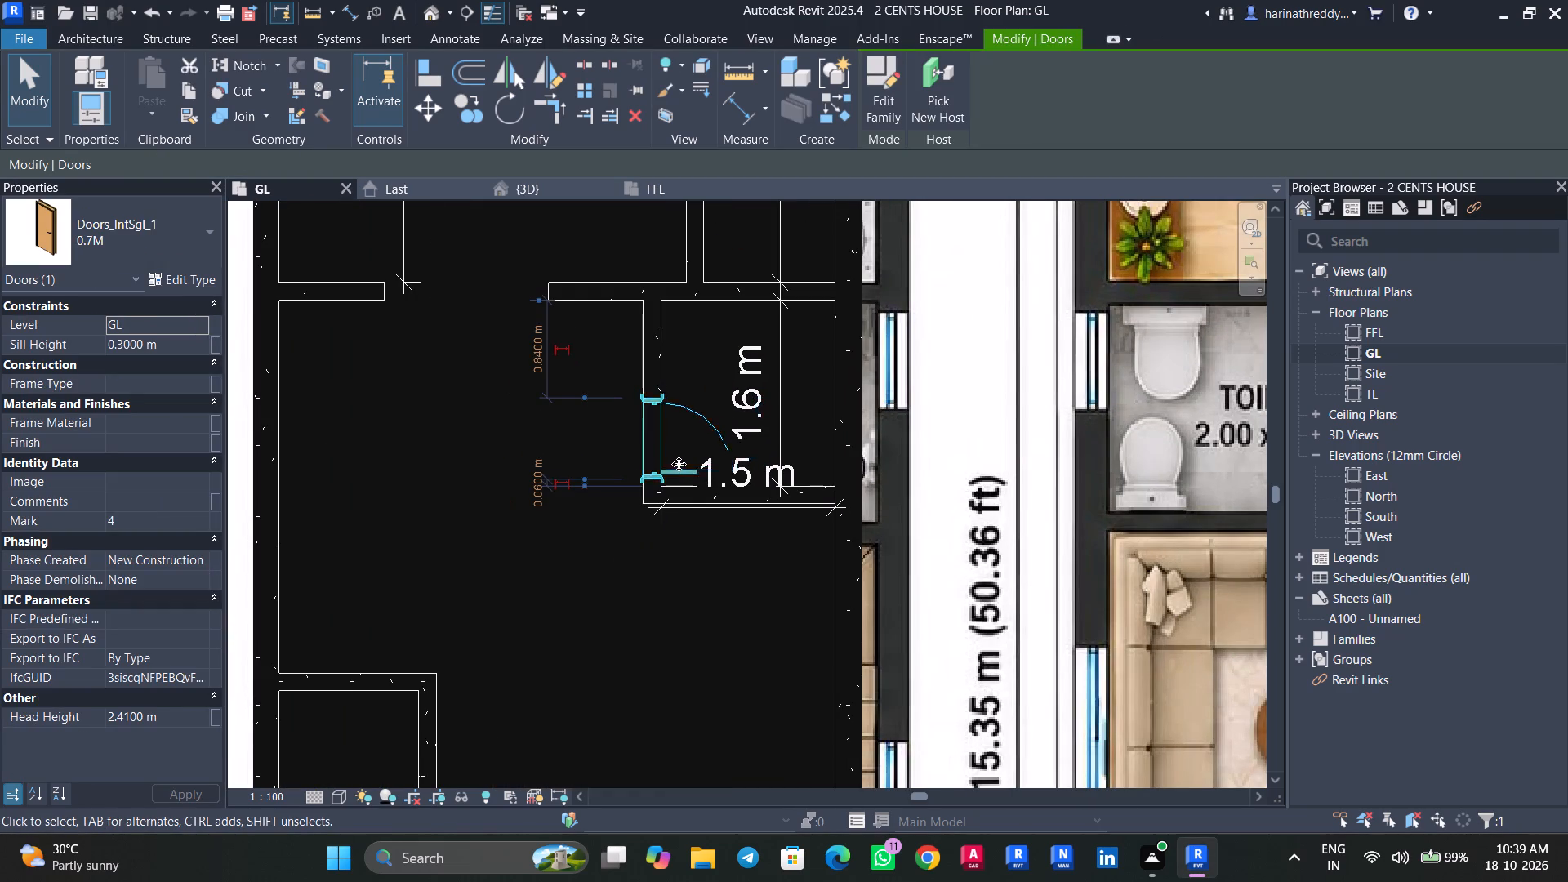
key(Down)
key(Up)
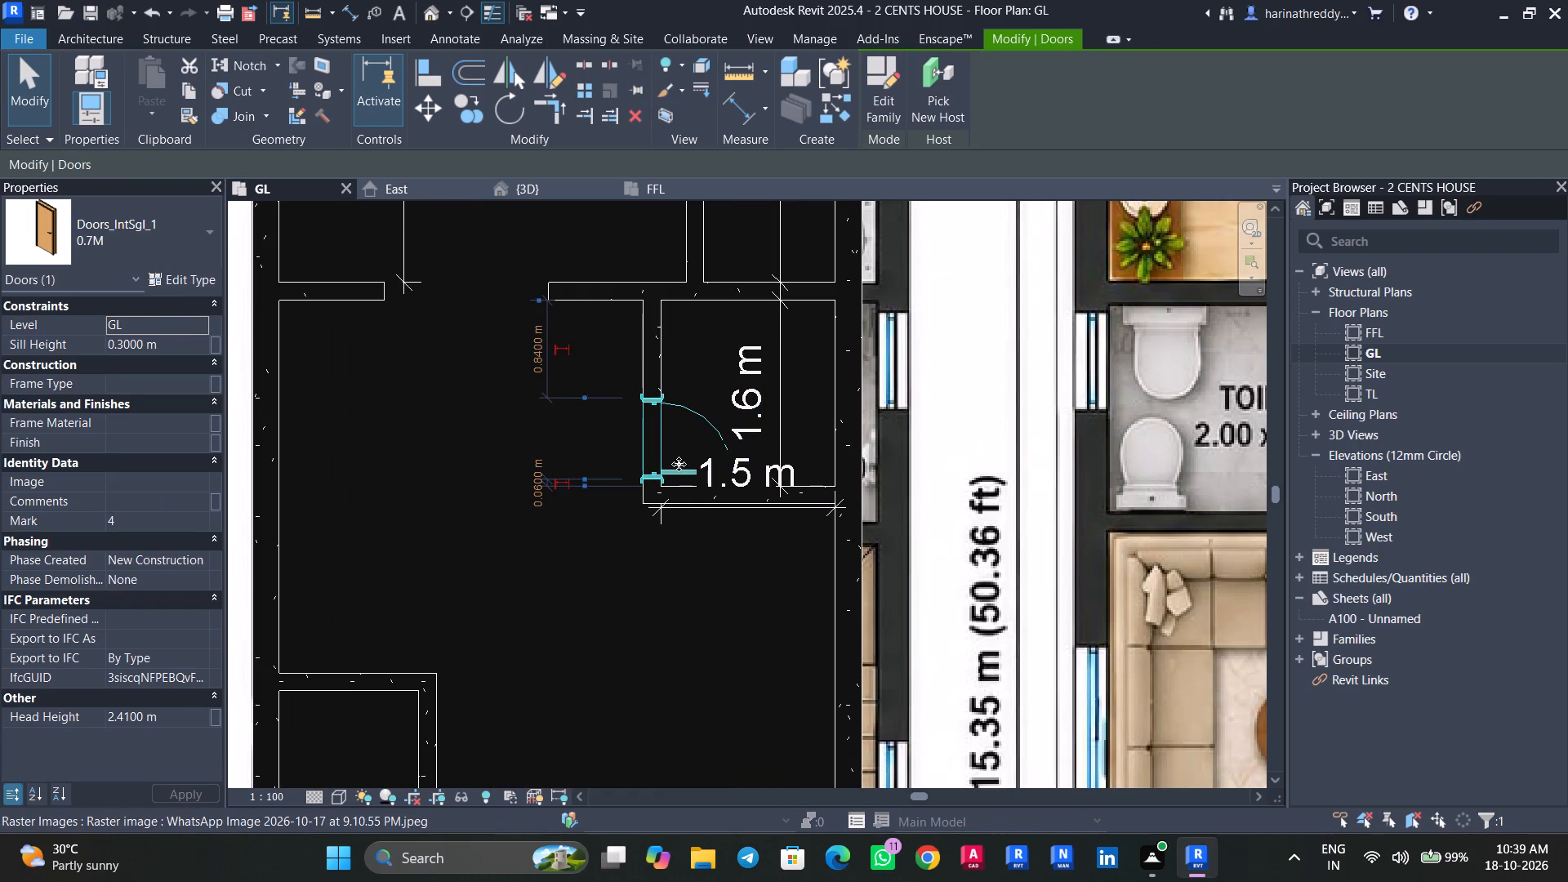
scroll(552, 490, up, 5)
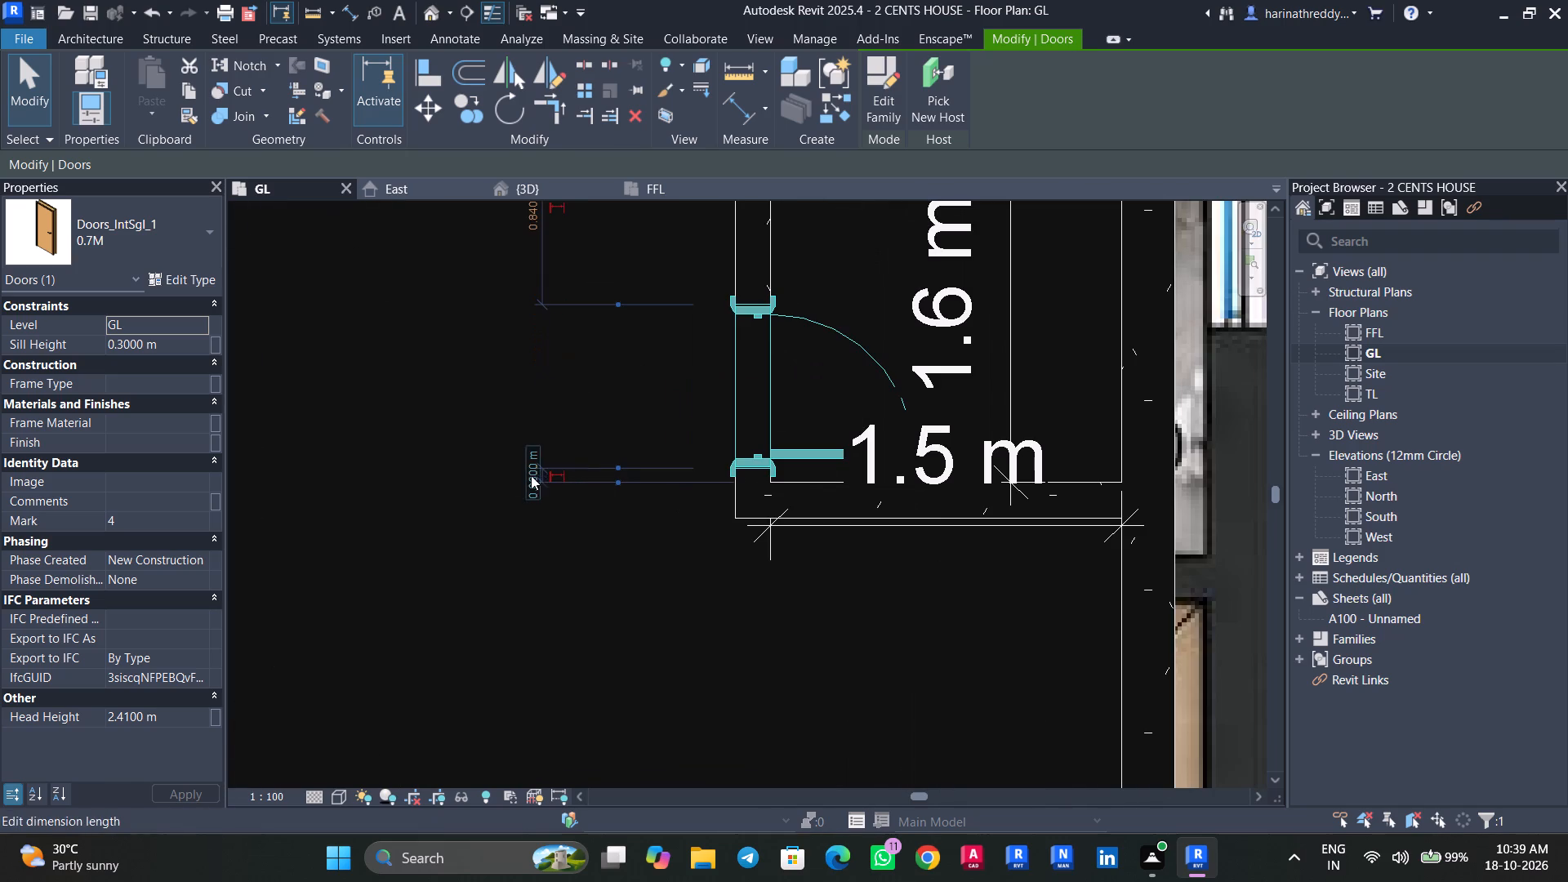
click(531, 475)
text(0.05)
key(Return)
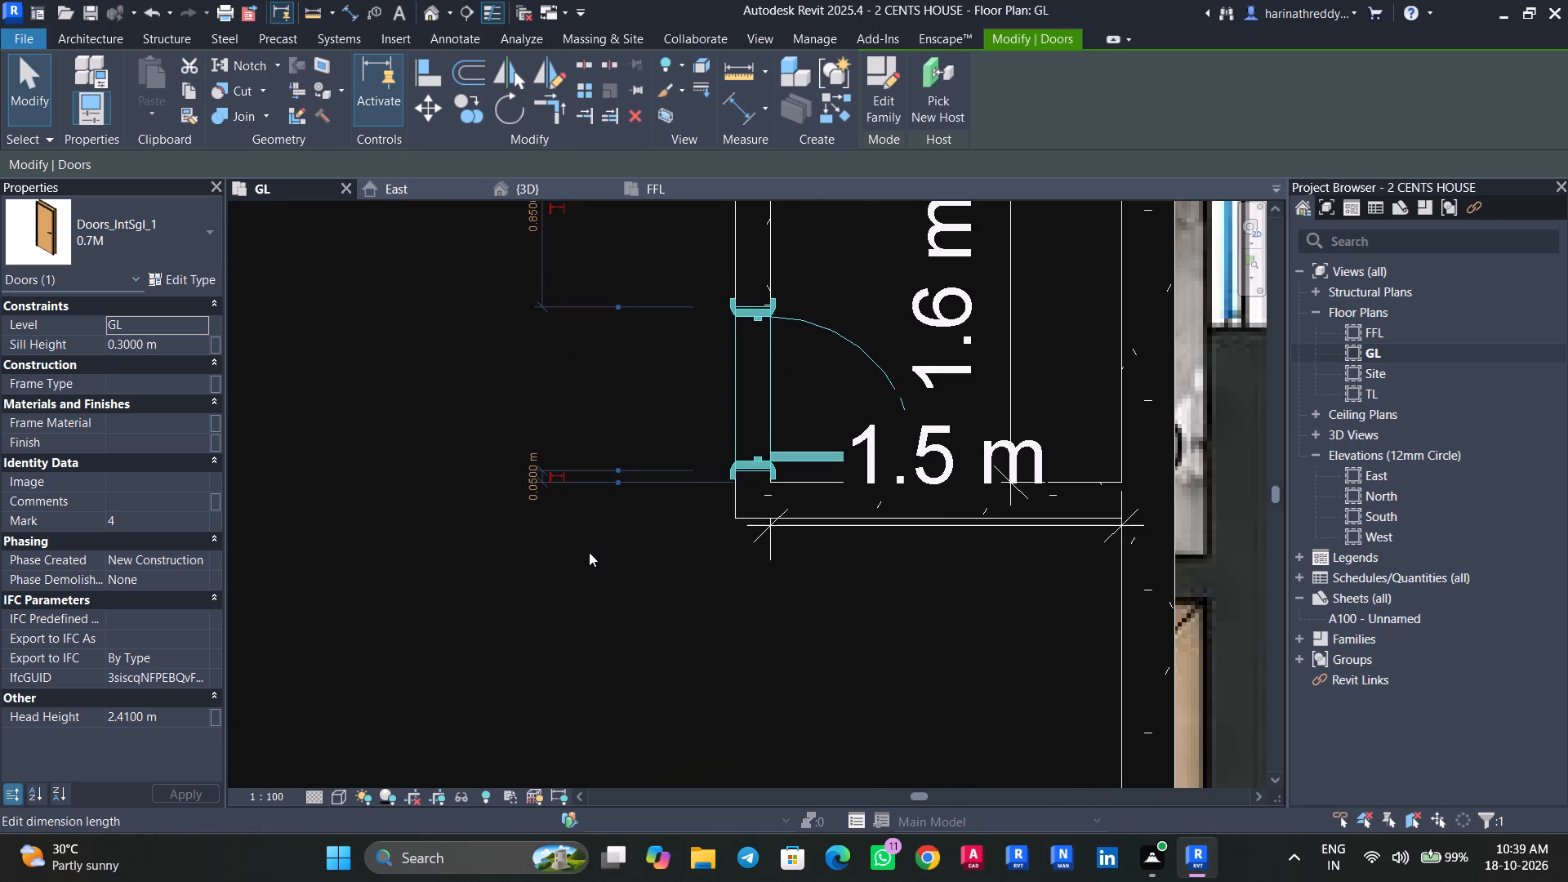
key(Escape)
key(Escape)
Examine the toilet door and the interior walls in the ground floor plan and the 3D view.
scroll(595, 550, down, 9)
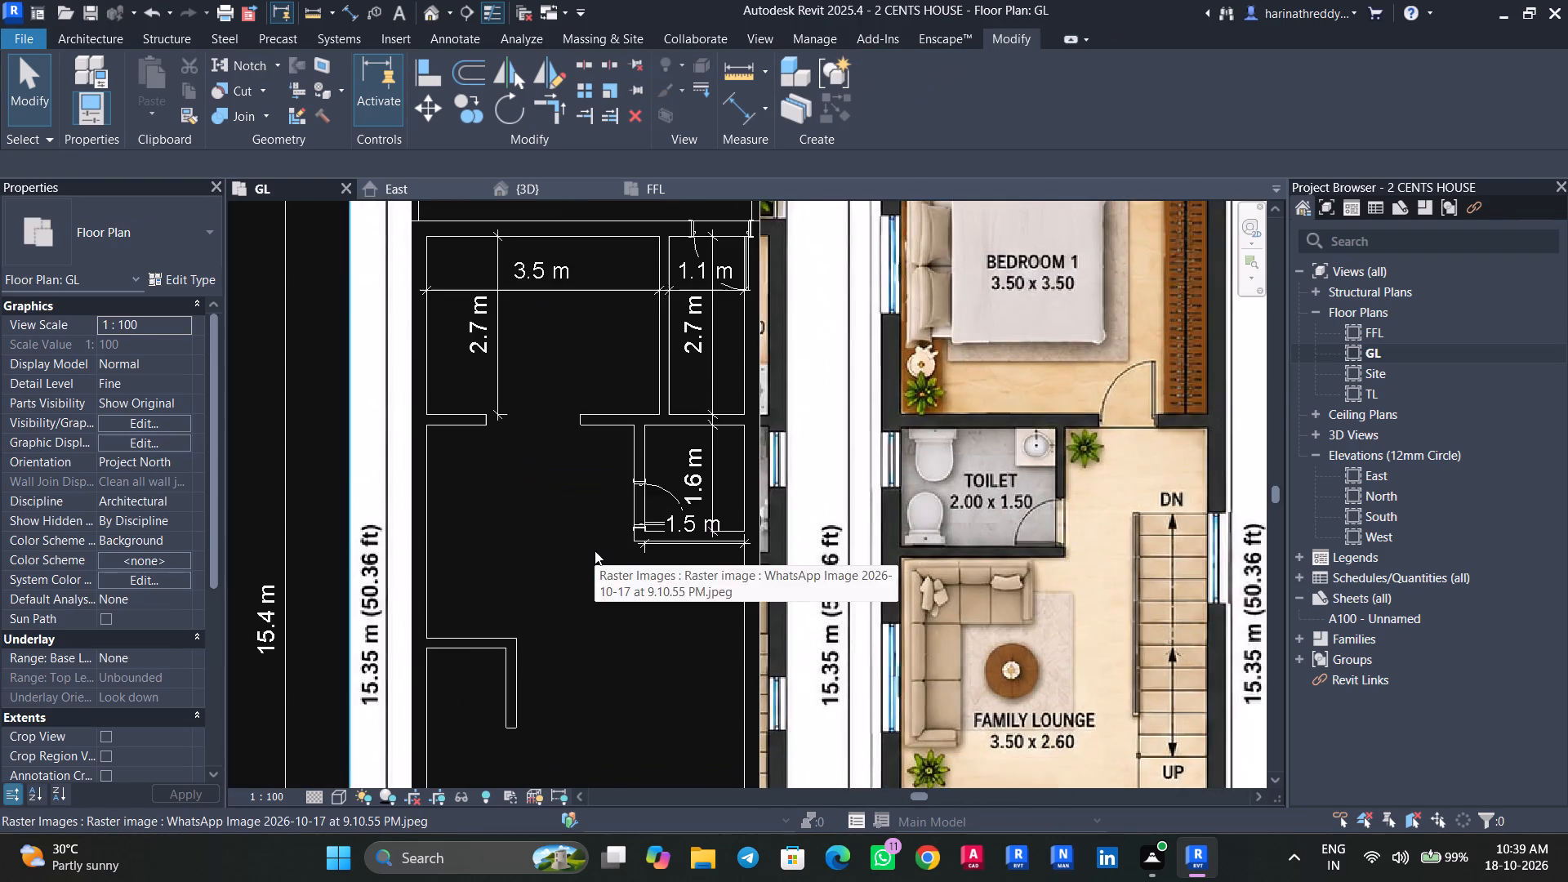
scroll(585, 546, down, 3)
middle_drag(572, 546, 612, 439)
scroll(612, 439, up, 1)
middle_drag(612, 439, 633, 336)
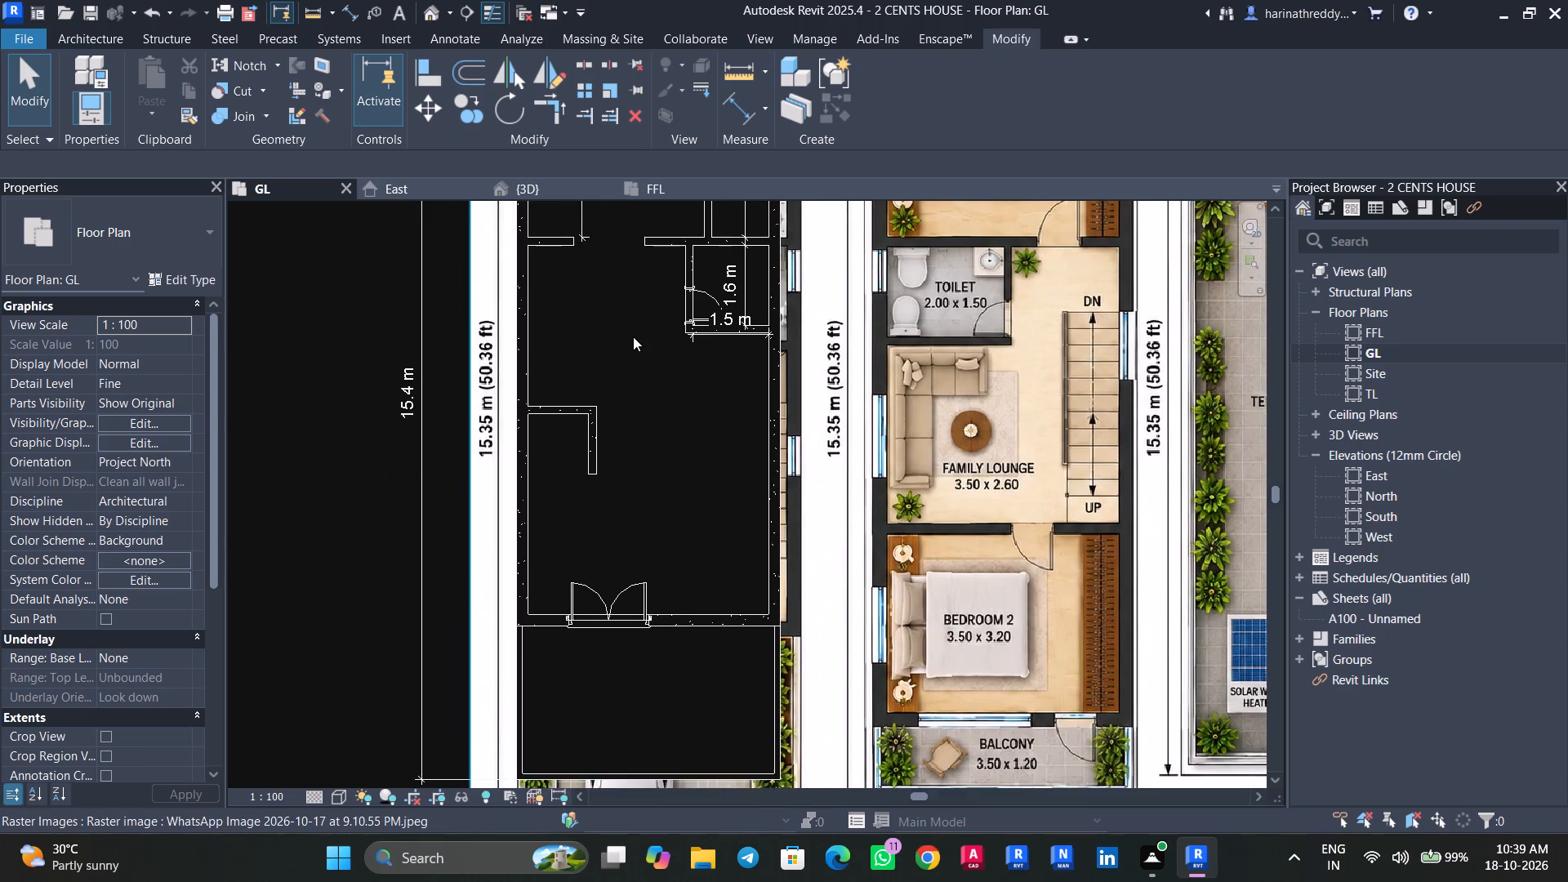
scroll(633, 336, down, 3)
click(539, 185)
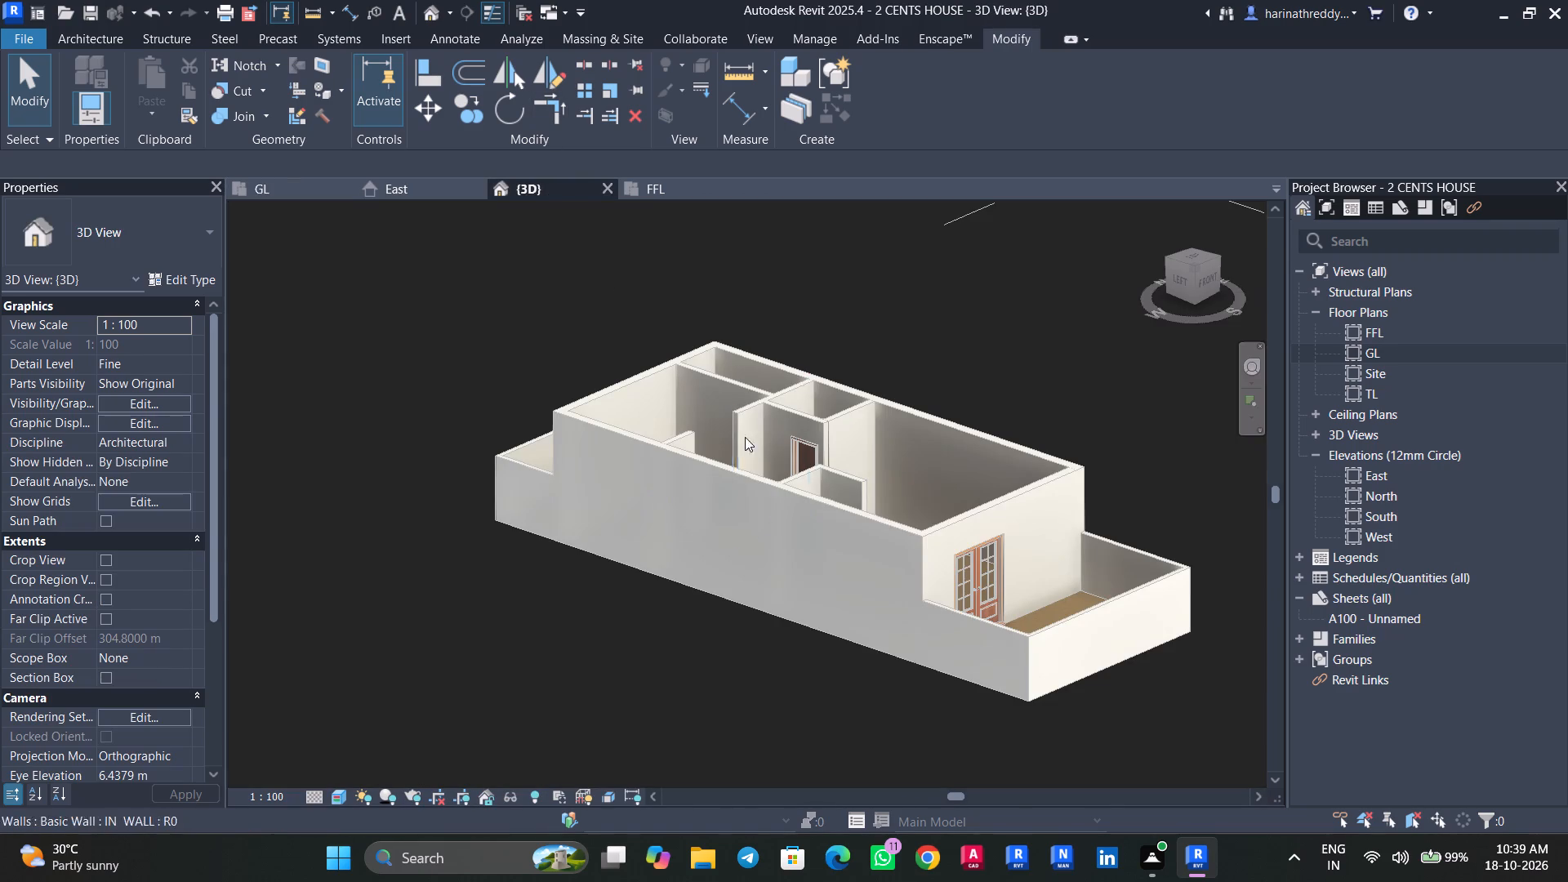
middle_drag(571, 544, 523, 606)
scroll(523, 606, up, 1)
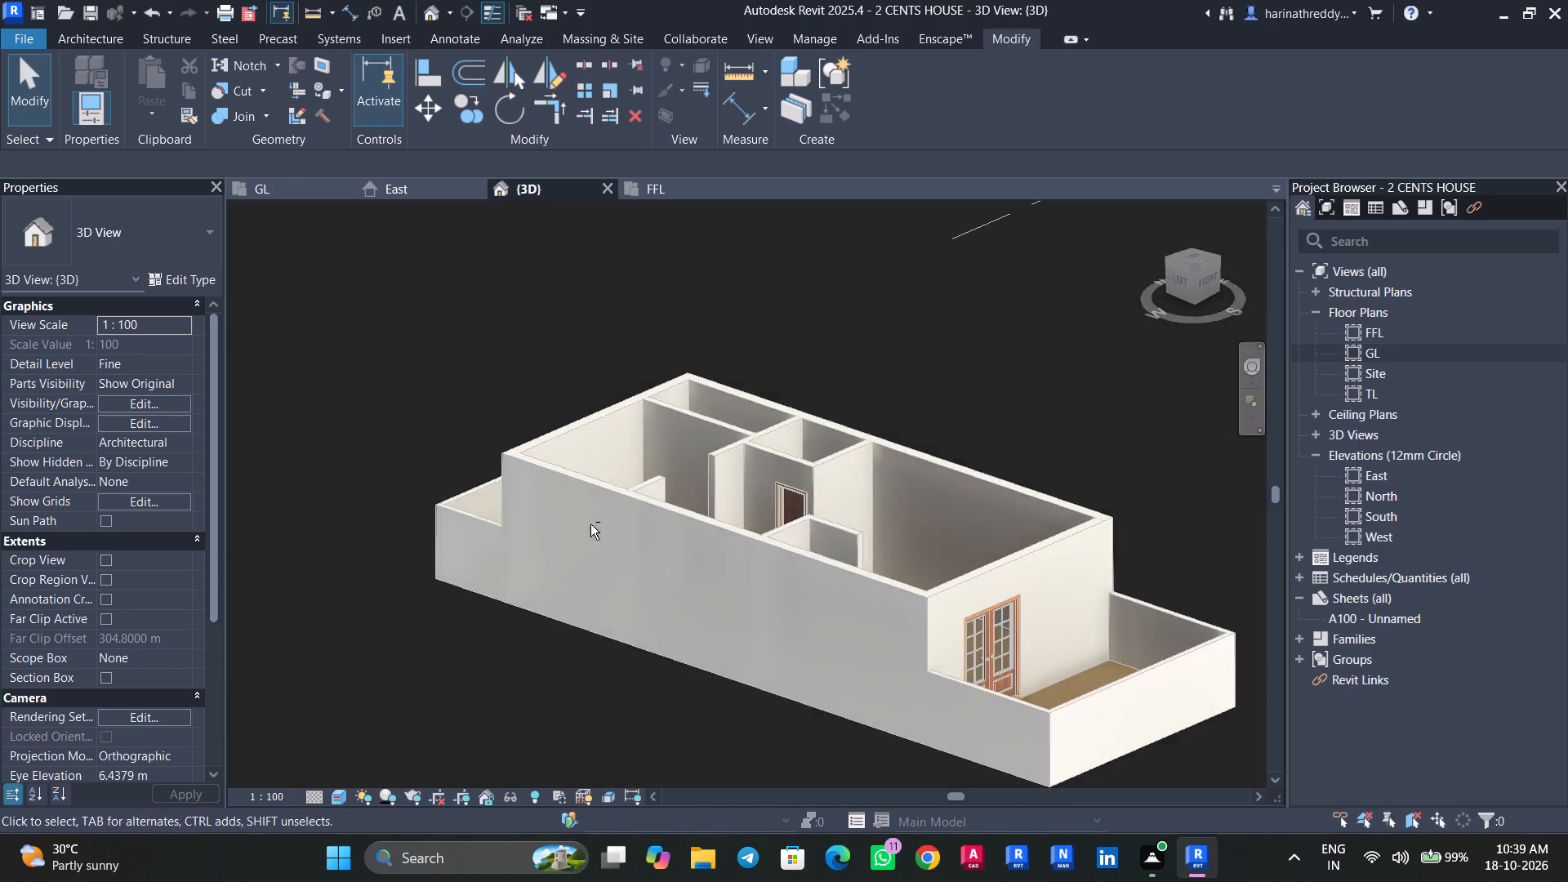
shift+middle_drag(526, 697, 585, 820)
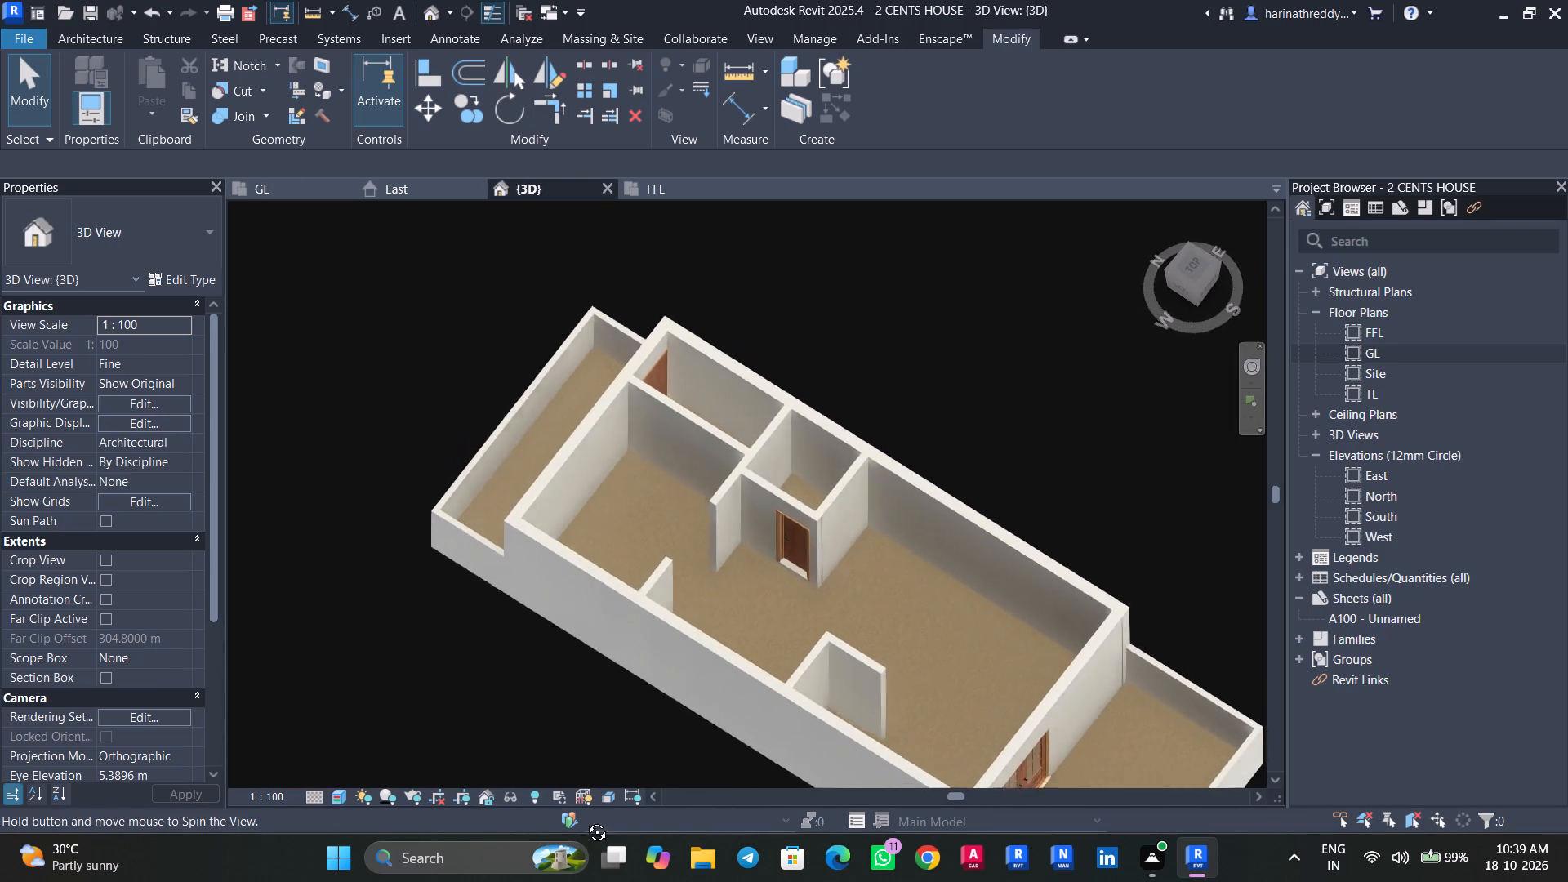
shift+middle_drag(585, 820, 590, 708)
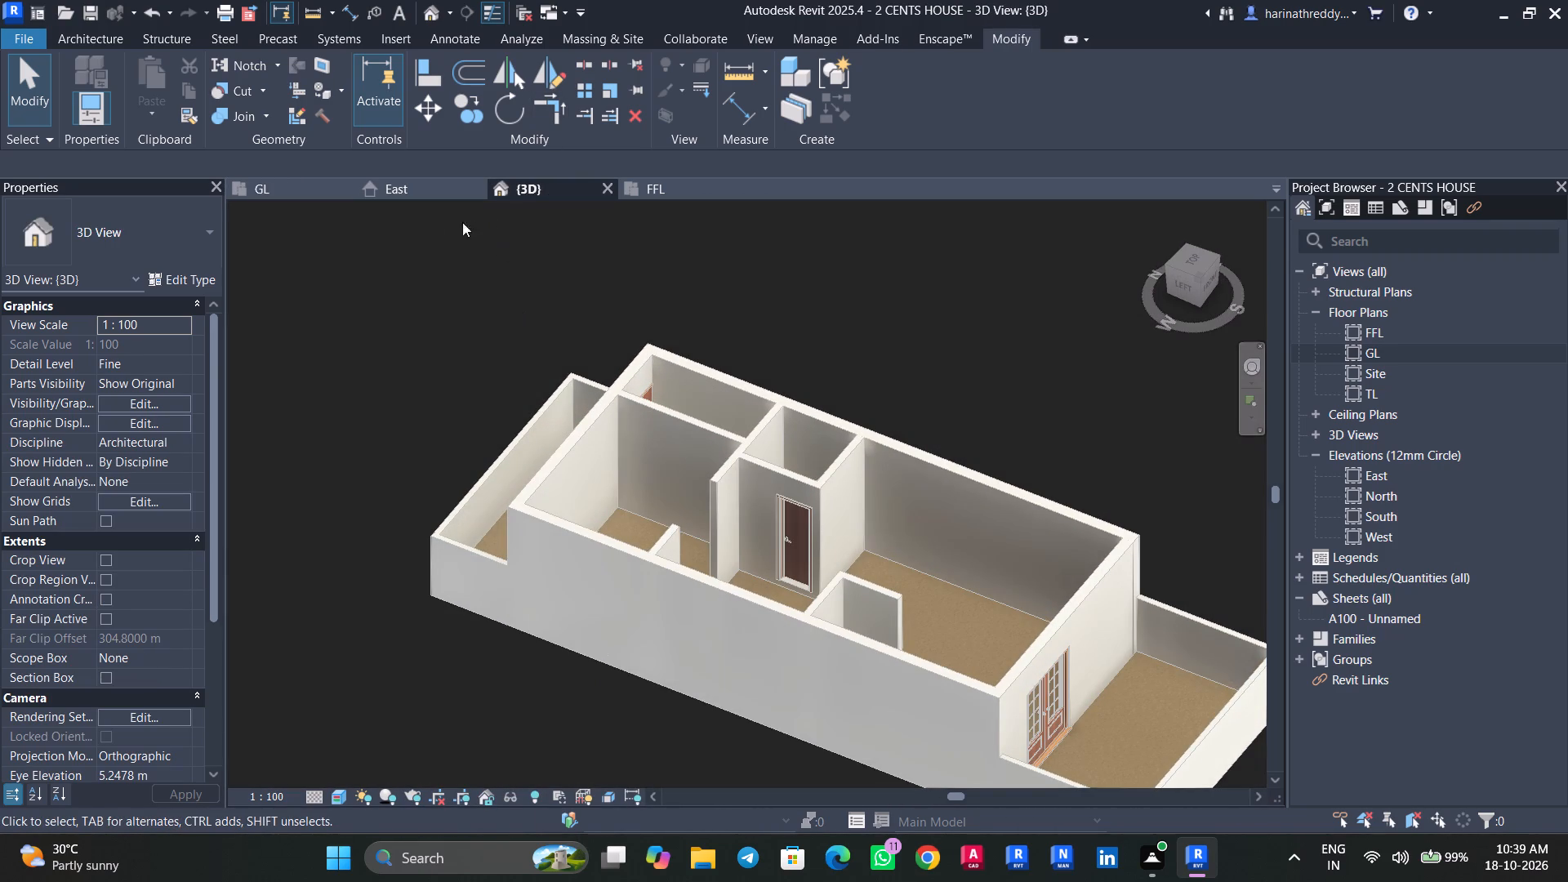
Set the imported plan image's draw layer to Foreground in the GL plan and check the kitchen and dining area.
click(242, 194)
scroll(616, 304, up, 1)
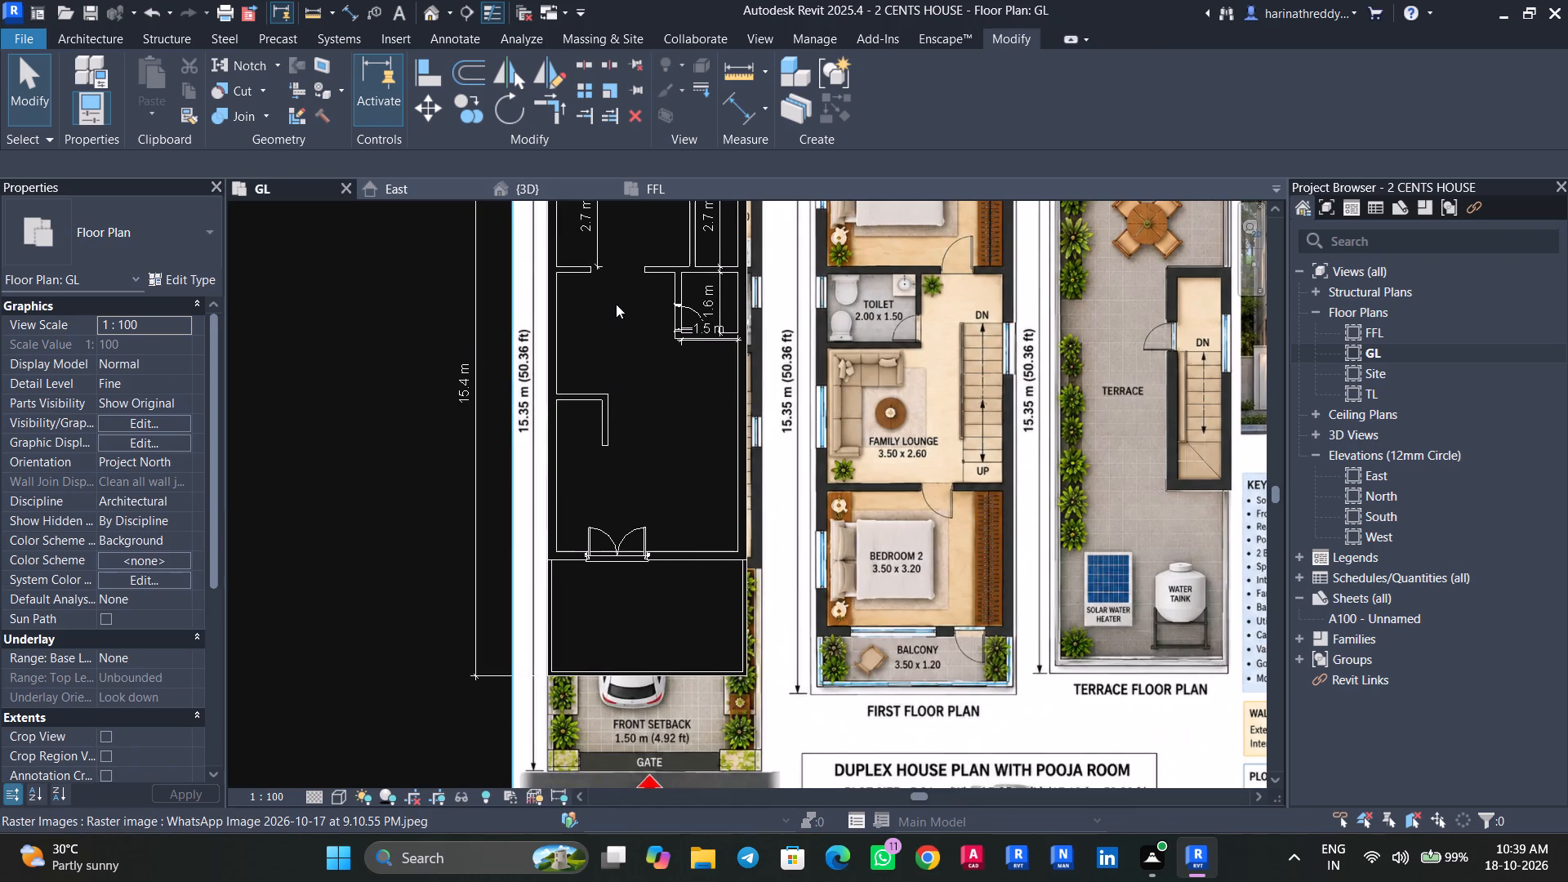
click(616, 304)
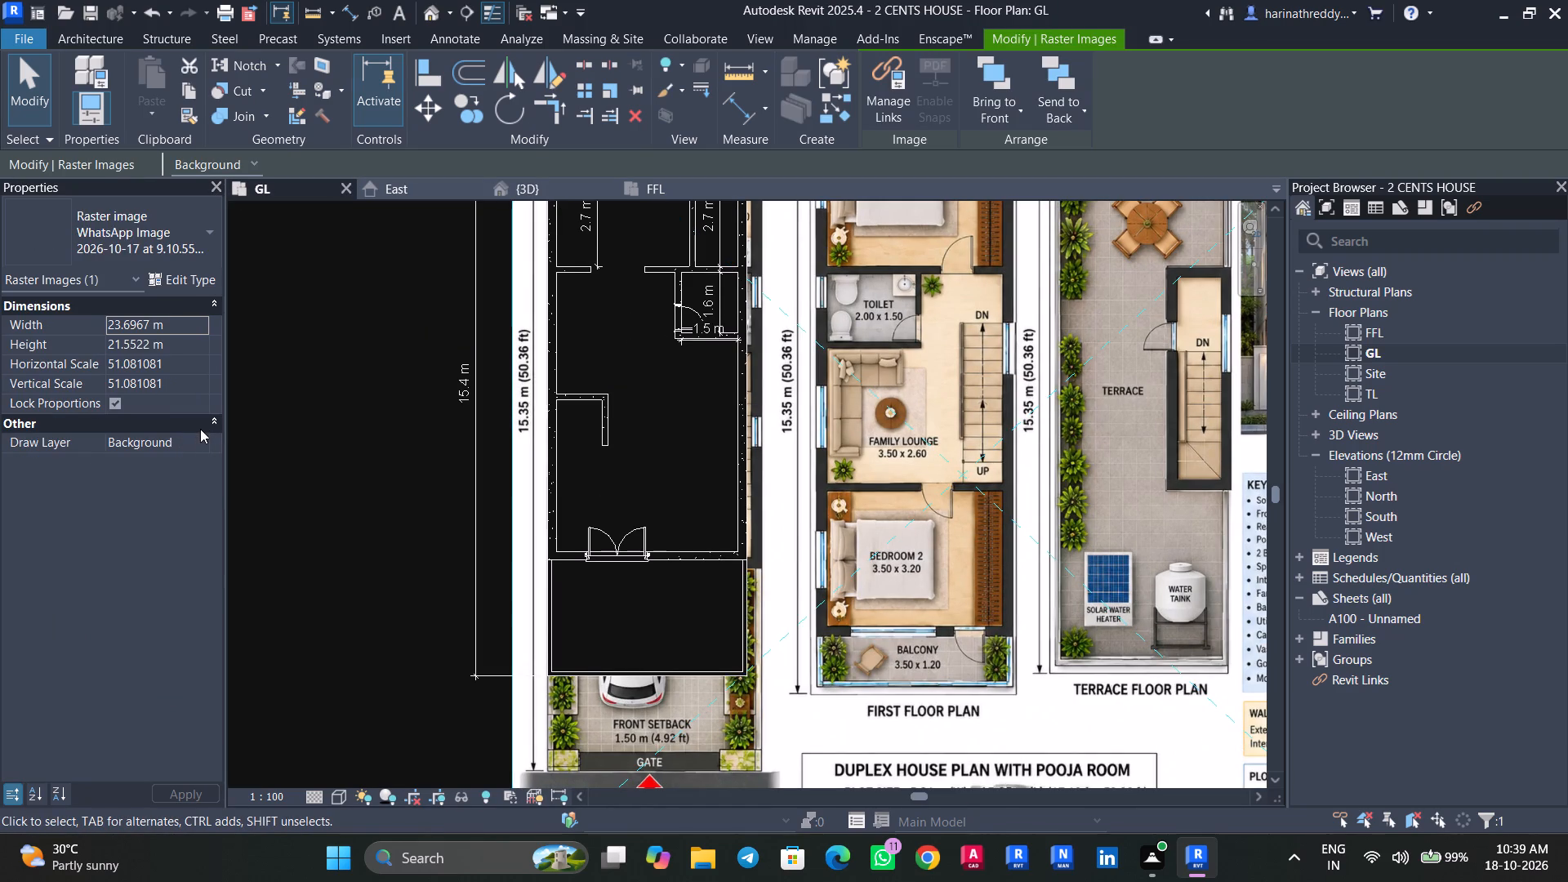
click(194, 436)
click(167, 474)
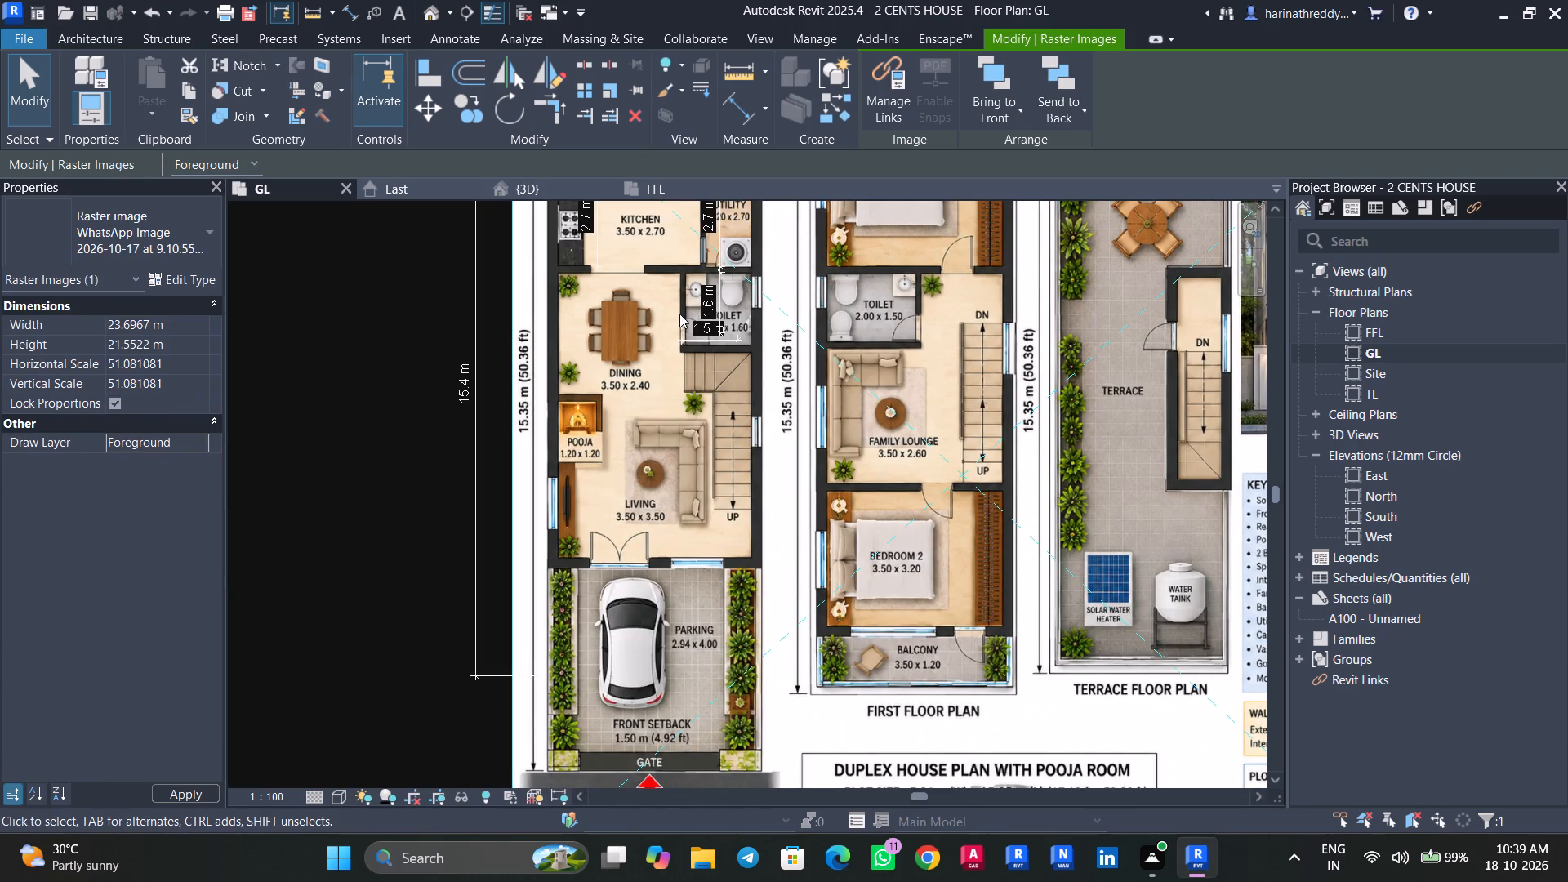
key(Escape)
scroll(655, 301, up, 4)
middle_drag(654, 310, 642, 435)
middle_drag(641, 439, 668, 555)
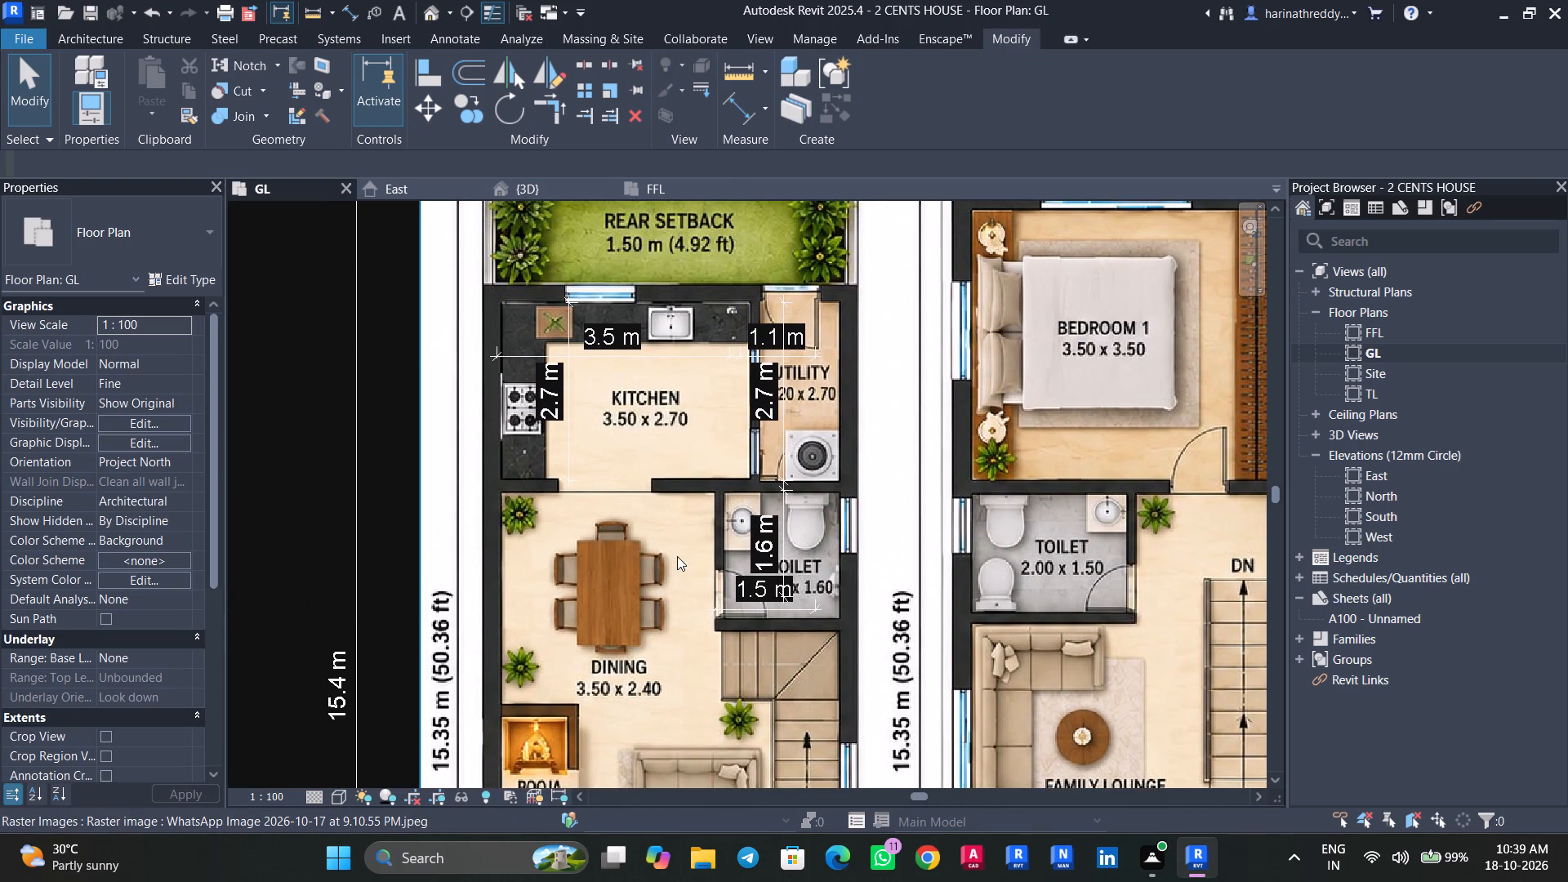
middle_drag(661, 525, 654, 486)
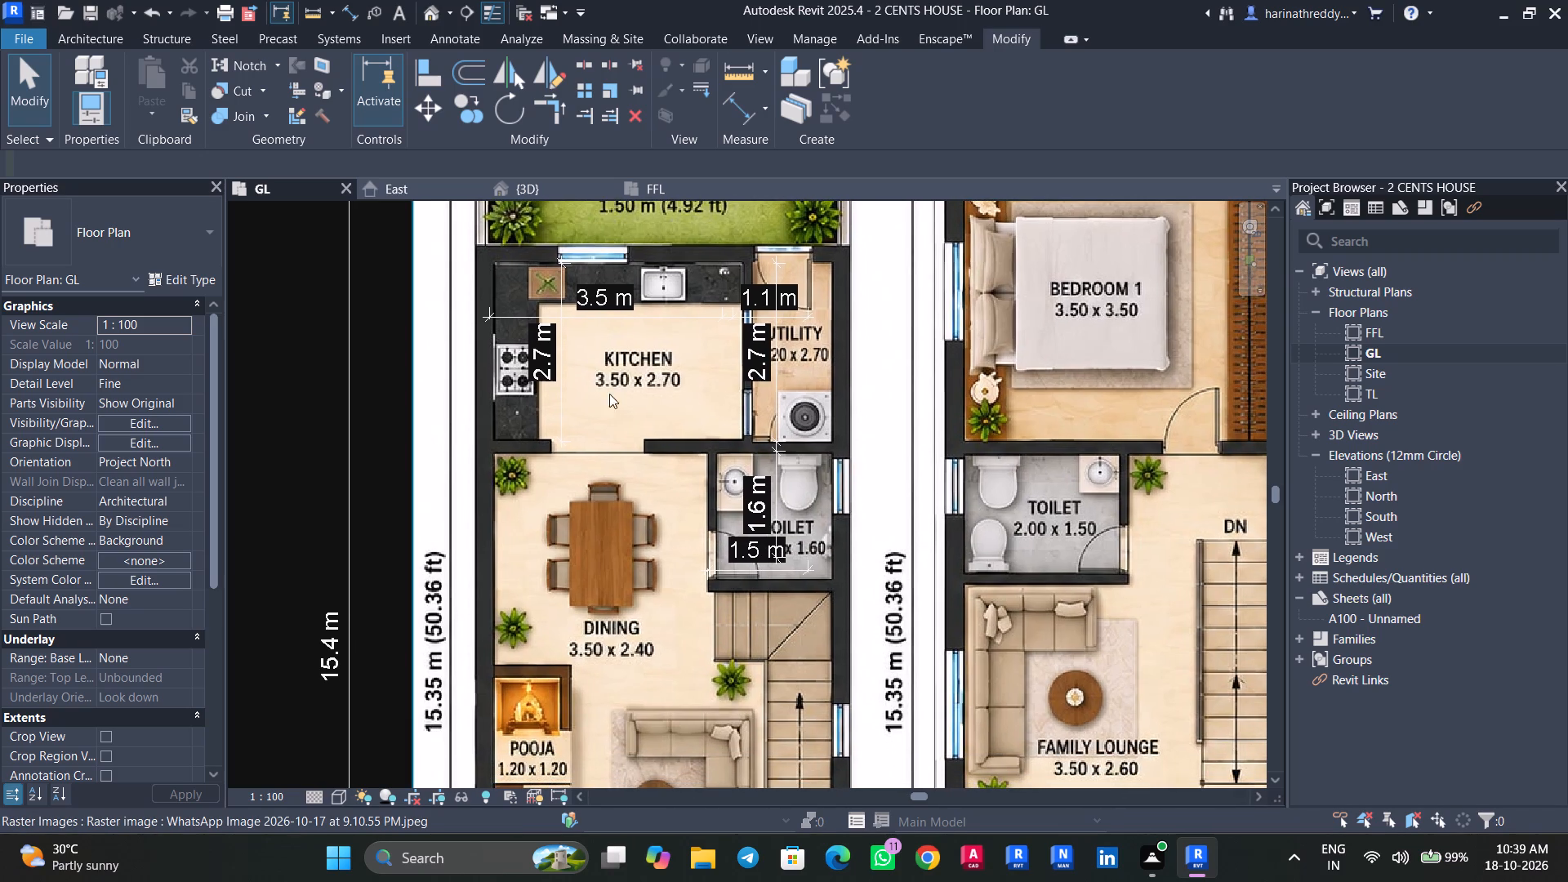
In the 3D view, set the short kitchen–dining wall's top constraint to Unconnected with an unconnected height of 1 m.
click(535, 193)
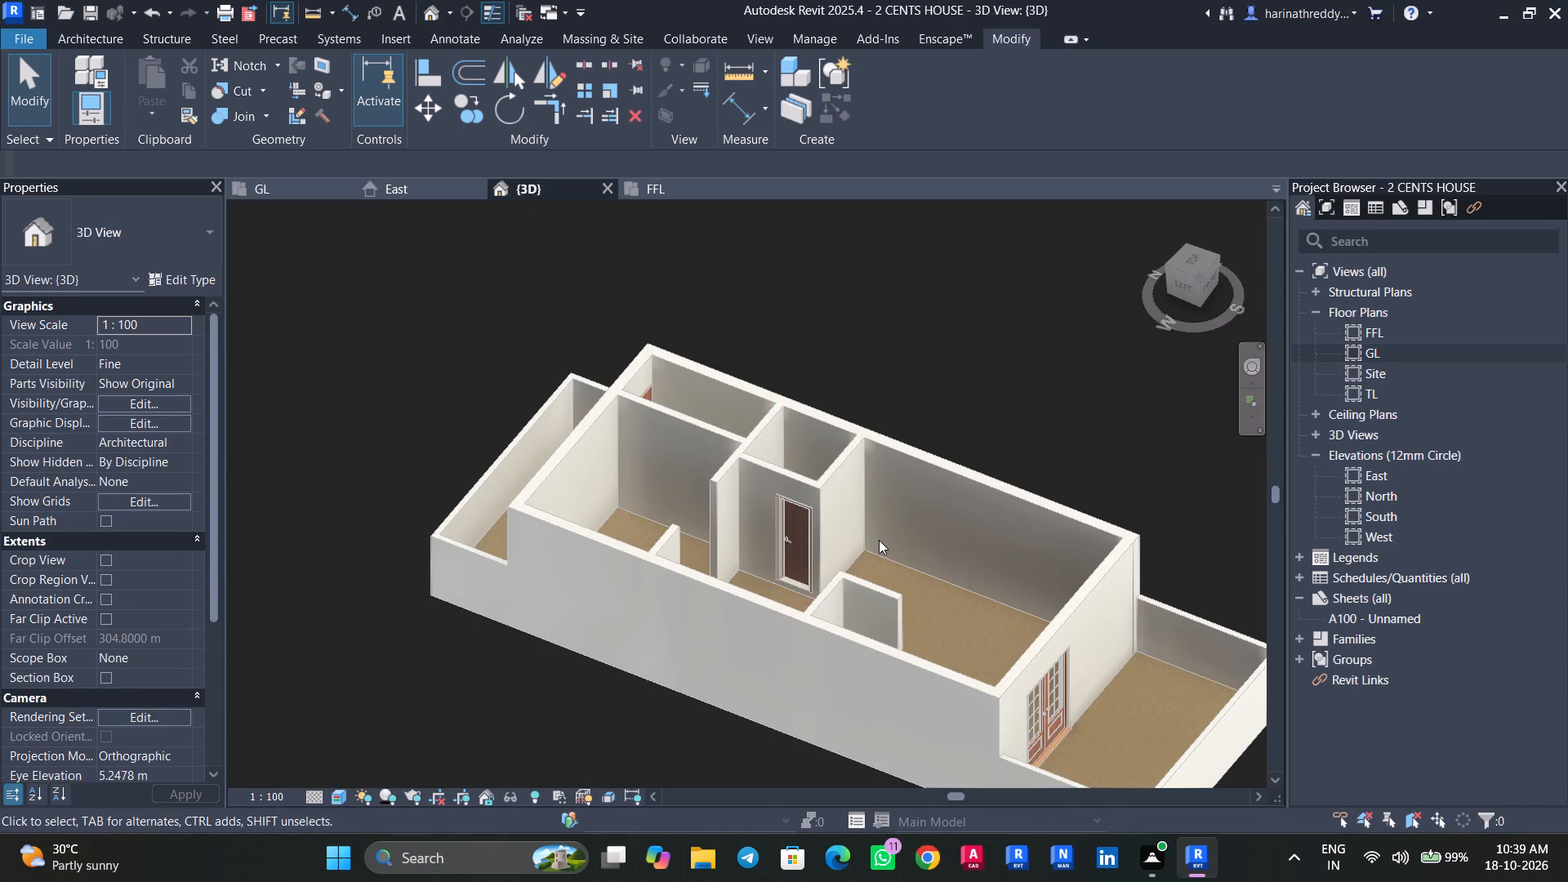
shift+middle_drag(875, 540, 729, 572)
scroll(701, 510, up, 1)
shift+middle_drag(688, 508, 654, 521)
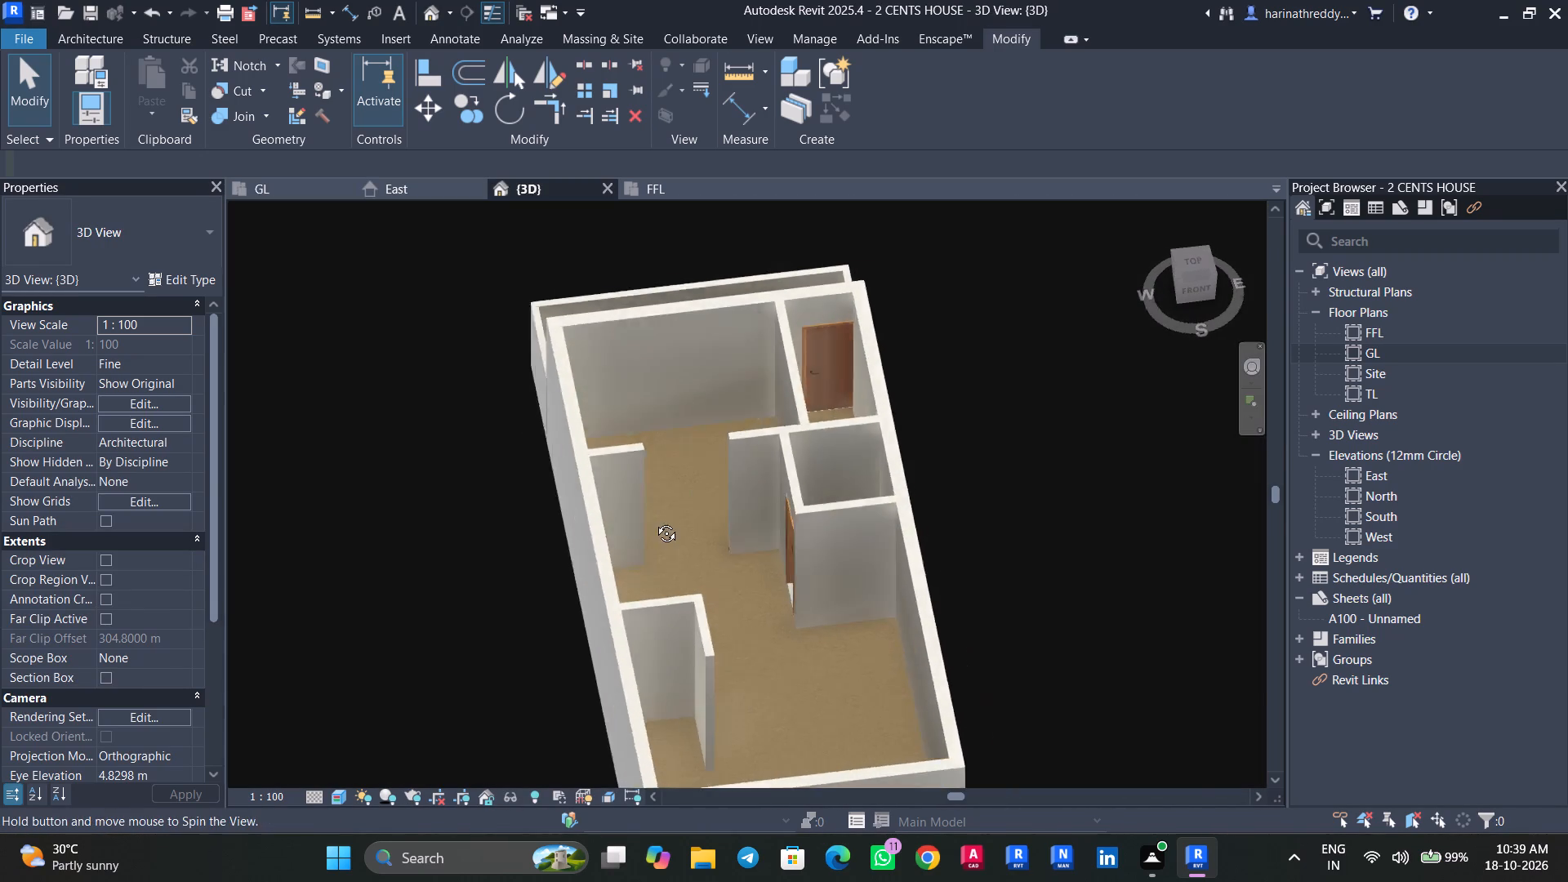
shift+middle_drag(654, 521, 647, 525)
scroll(647, 525, up, 4)
click(639, 472)
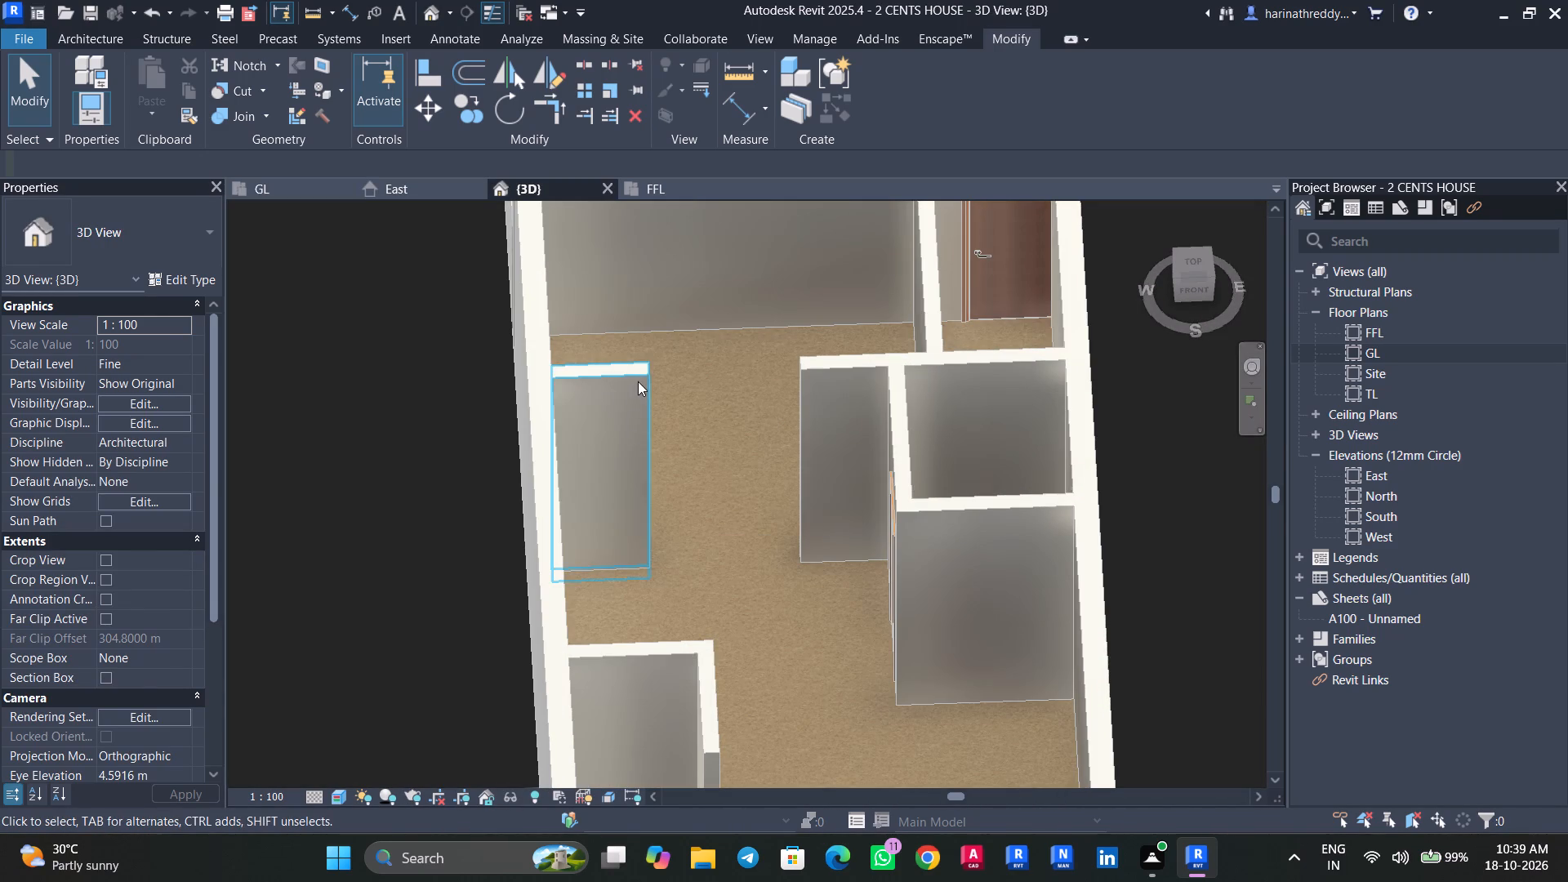
click(639, 377)
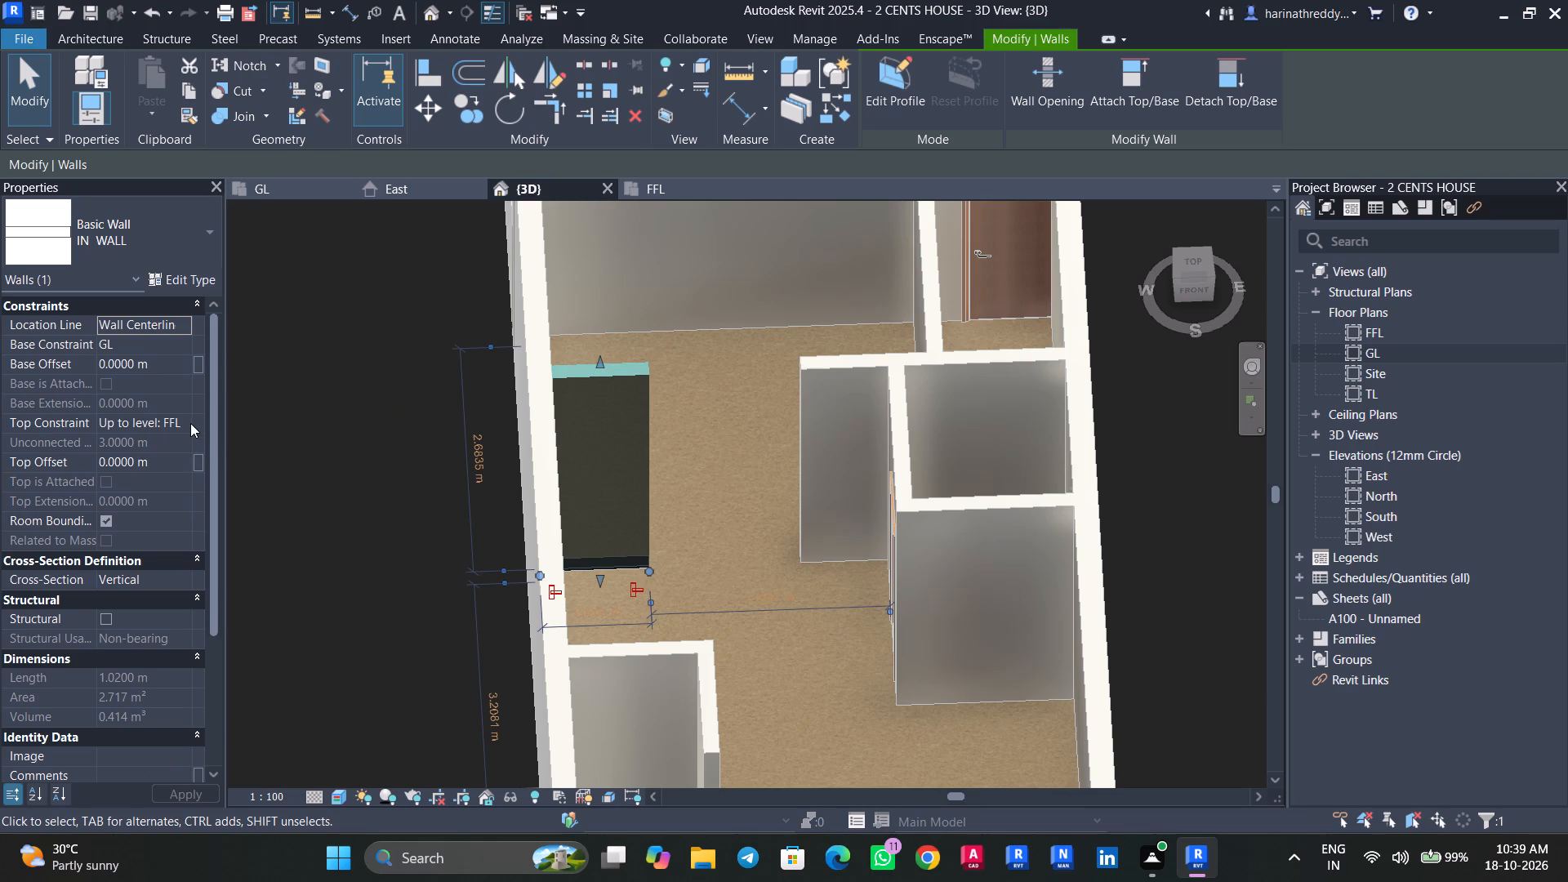
click(172, 414)
click(185, 420)
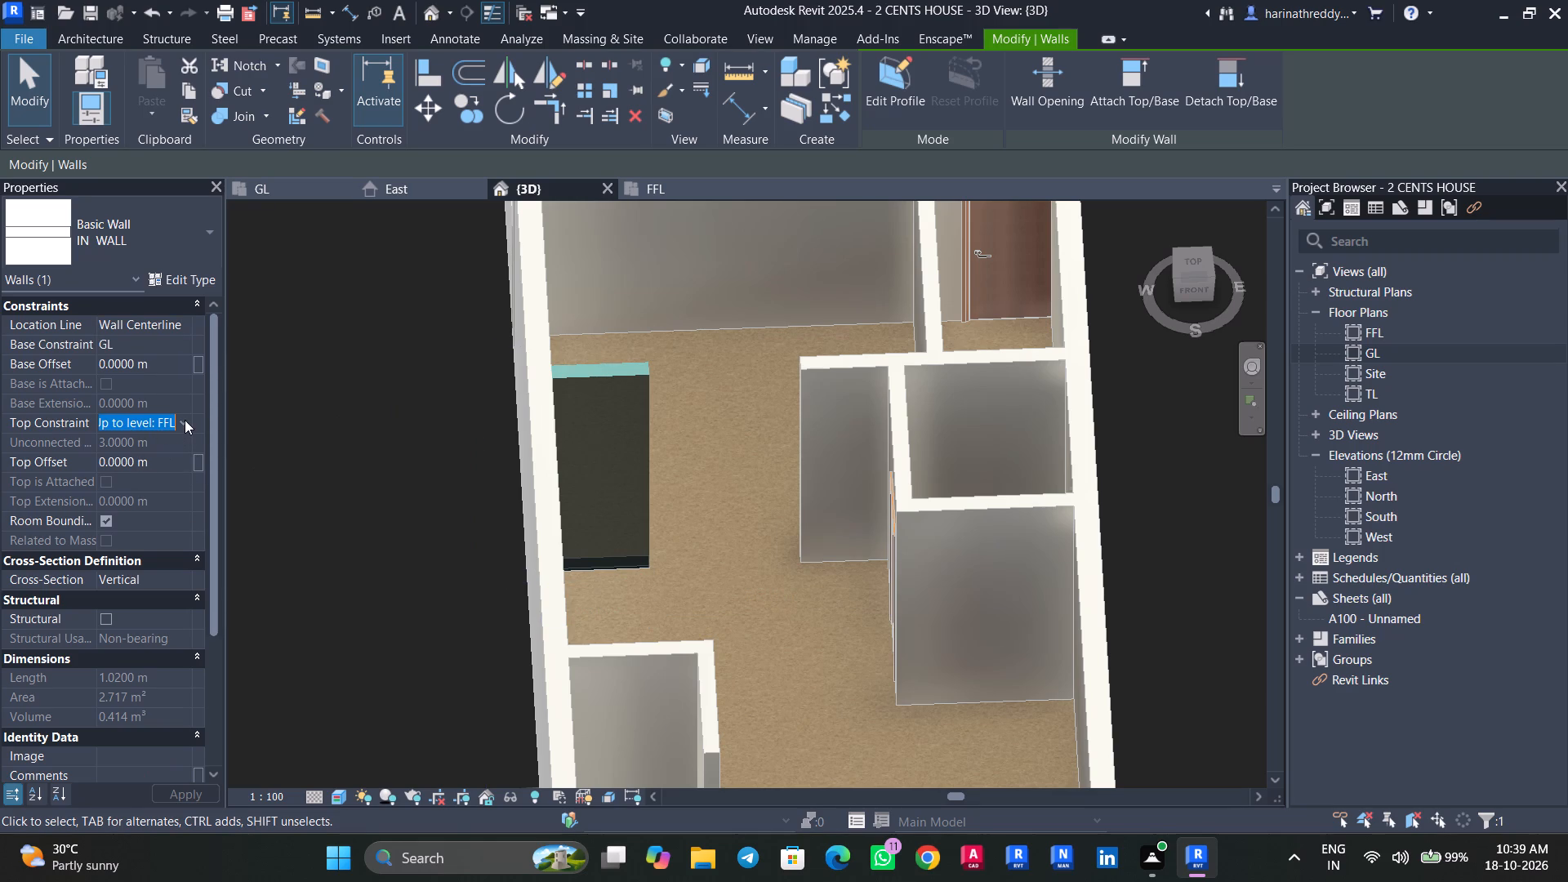
click(158, 437)
click(173, 446)
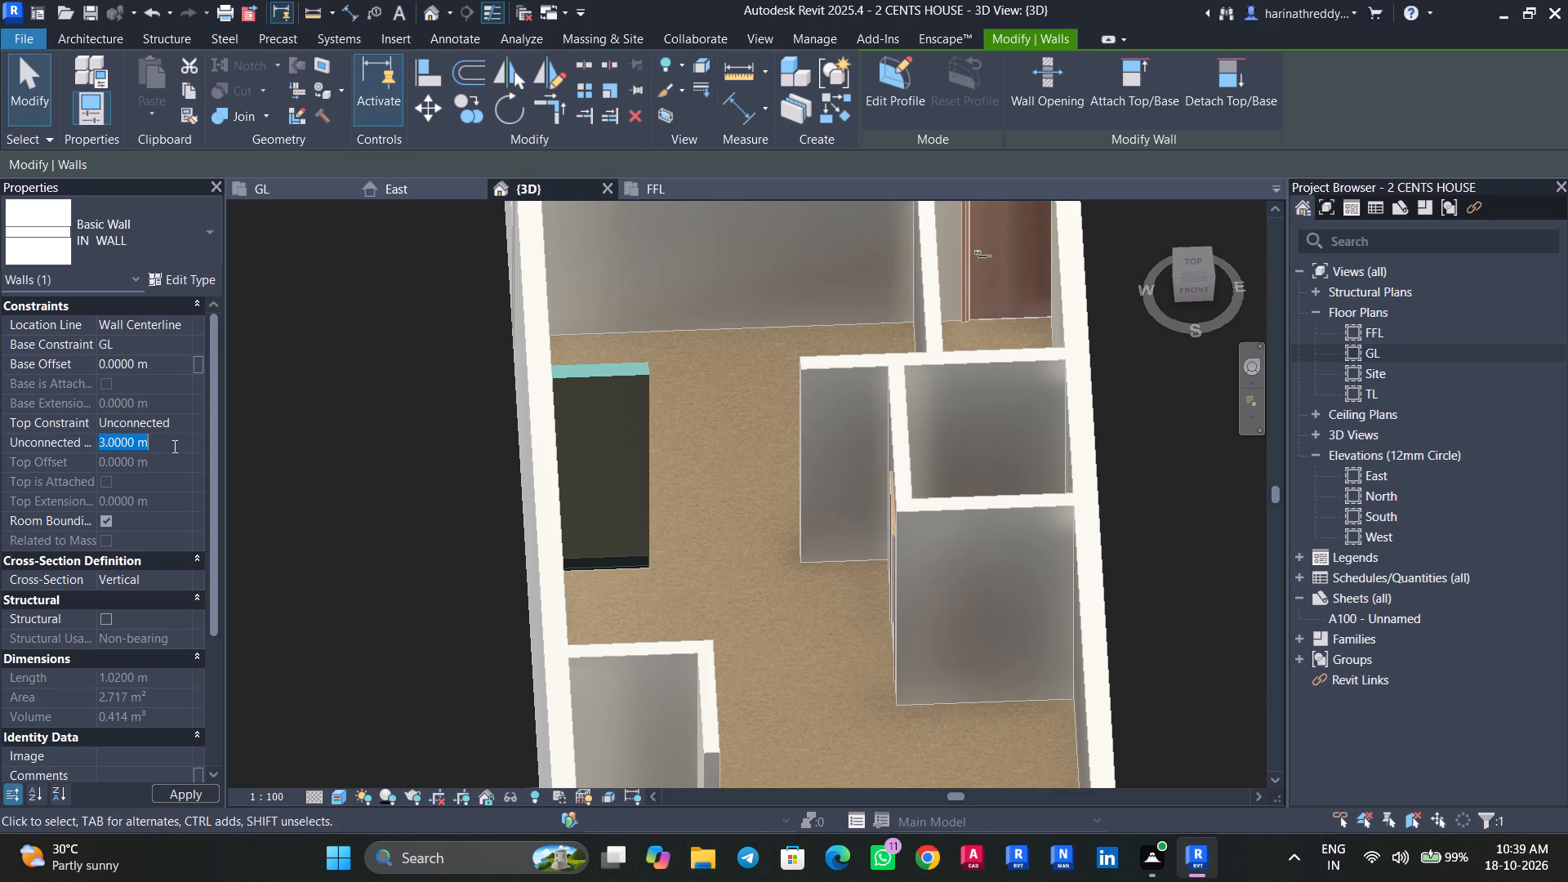
key(1)
key(Return)
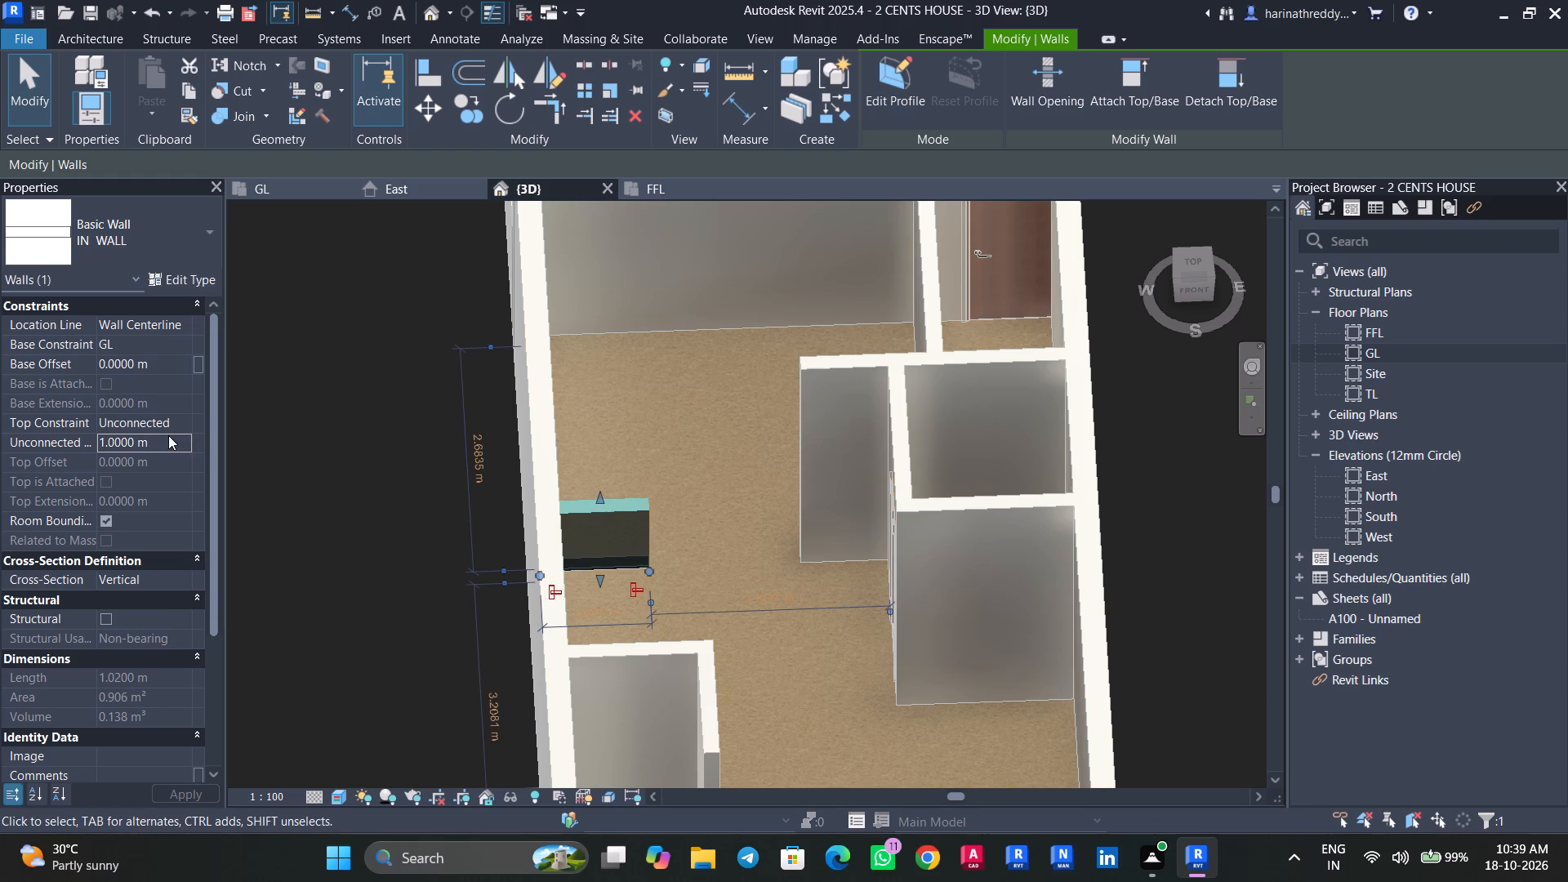
Set the short kitchen–dining wall's unconnected height to 1.5 m.
click(168, 435)
text(1.5)
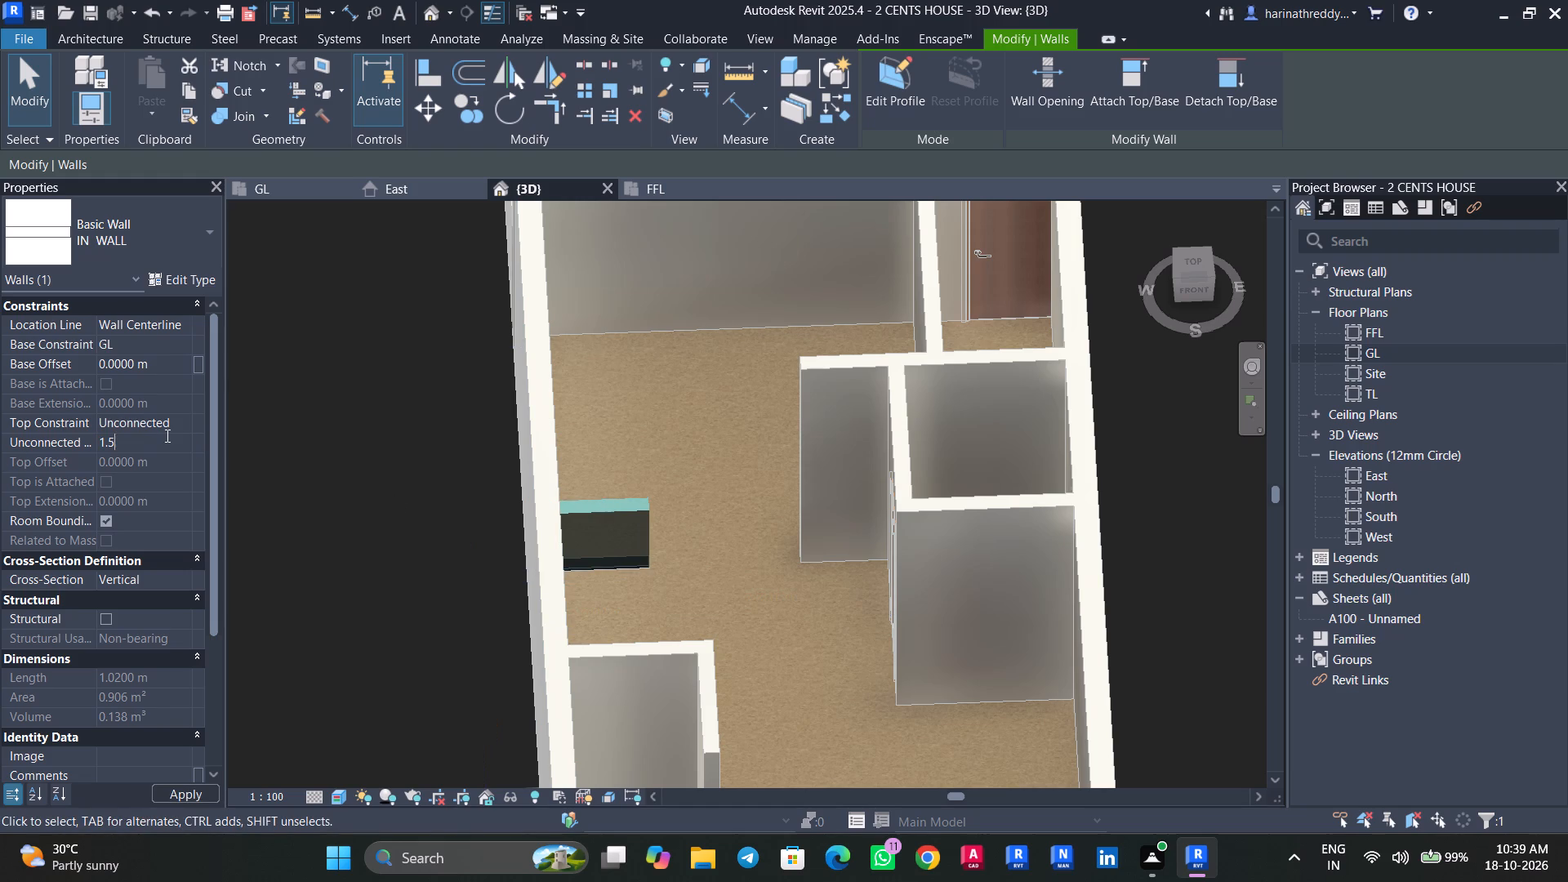
key(Return)
key(Escape)
key(Escape)
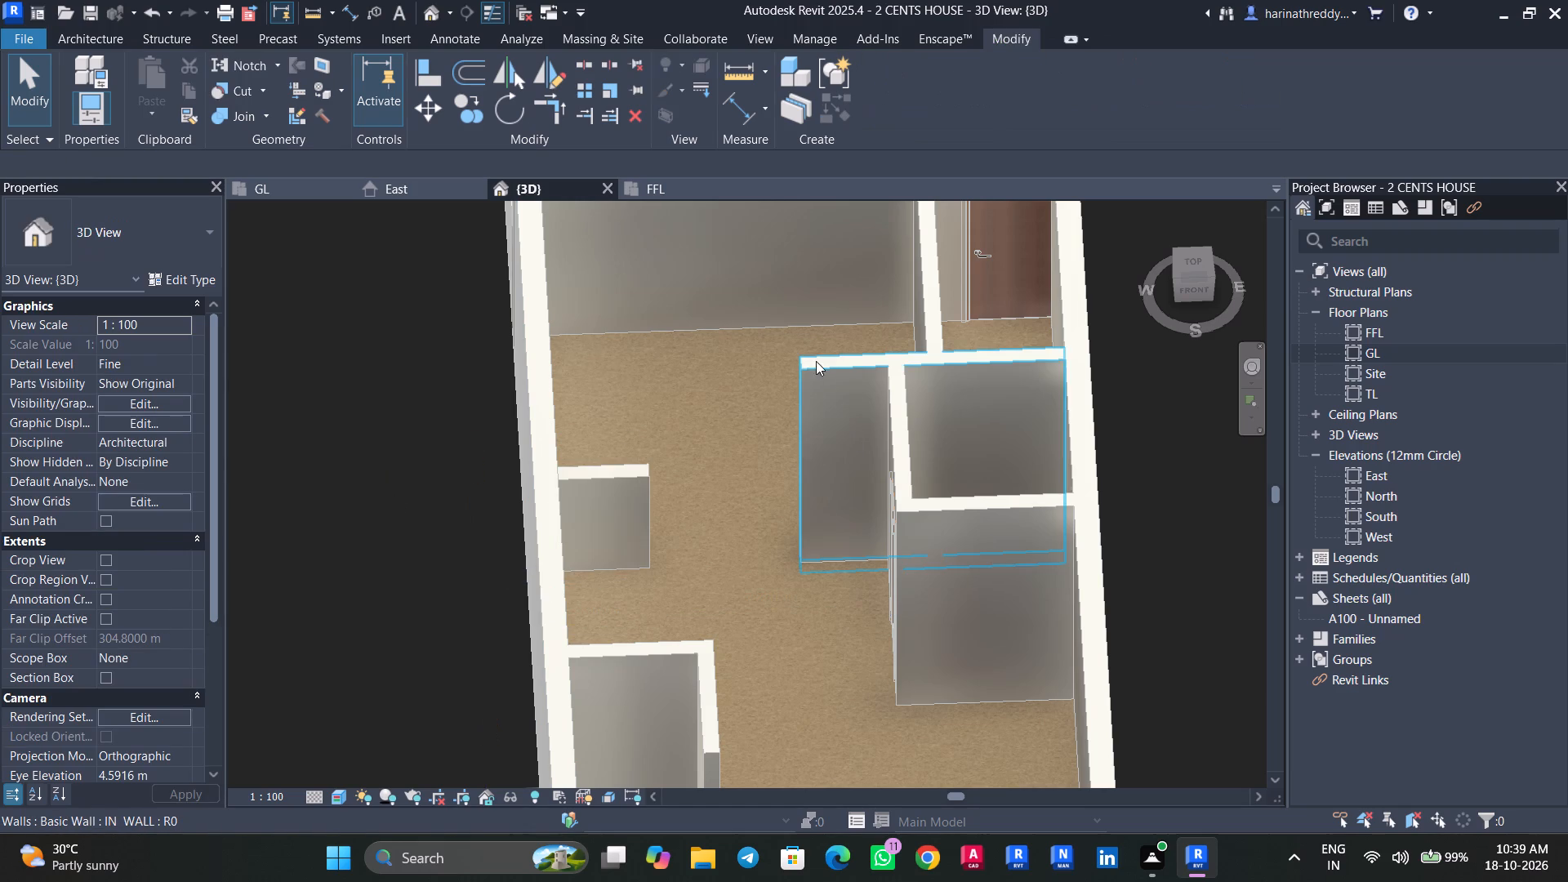
Set the imported plan image's draw layer to Background in the GL floor plan.
click(816, 367)
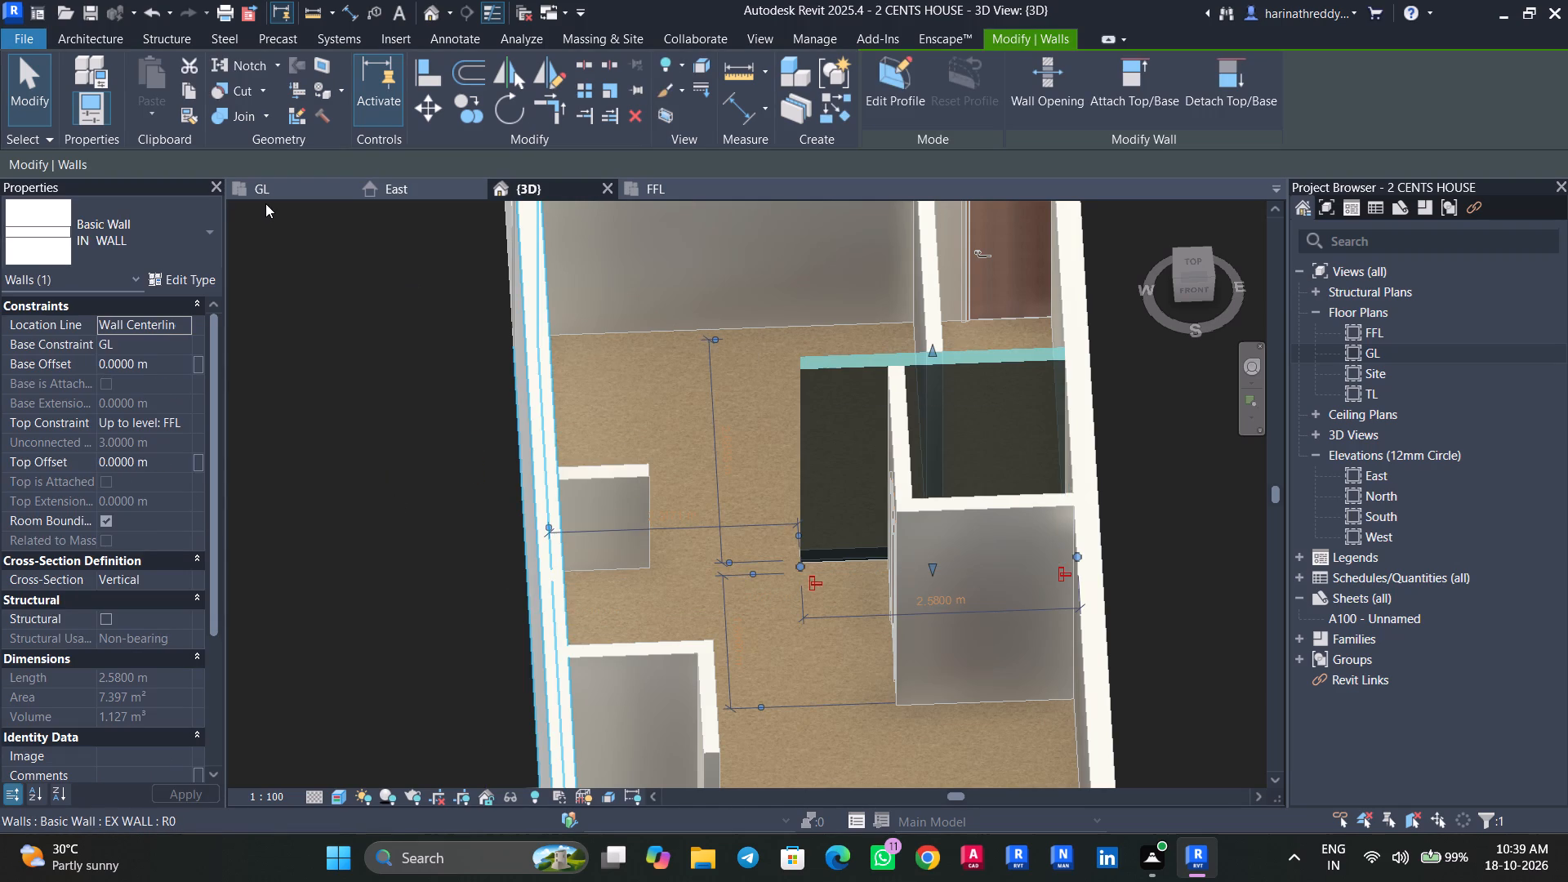
click(266, 198)
key(Escape)
key(Escape)
click(600, 361)
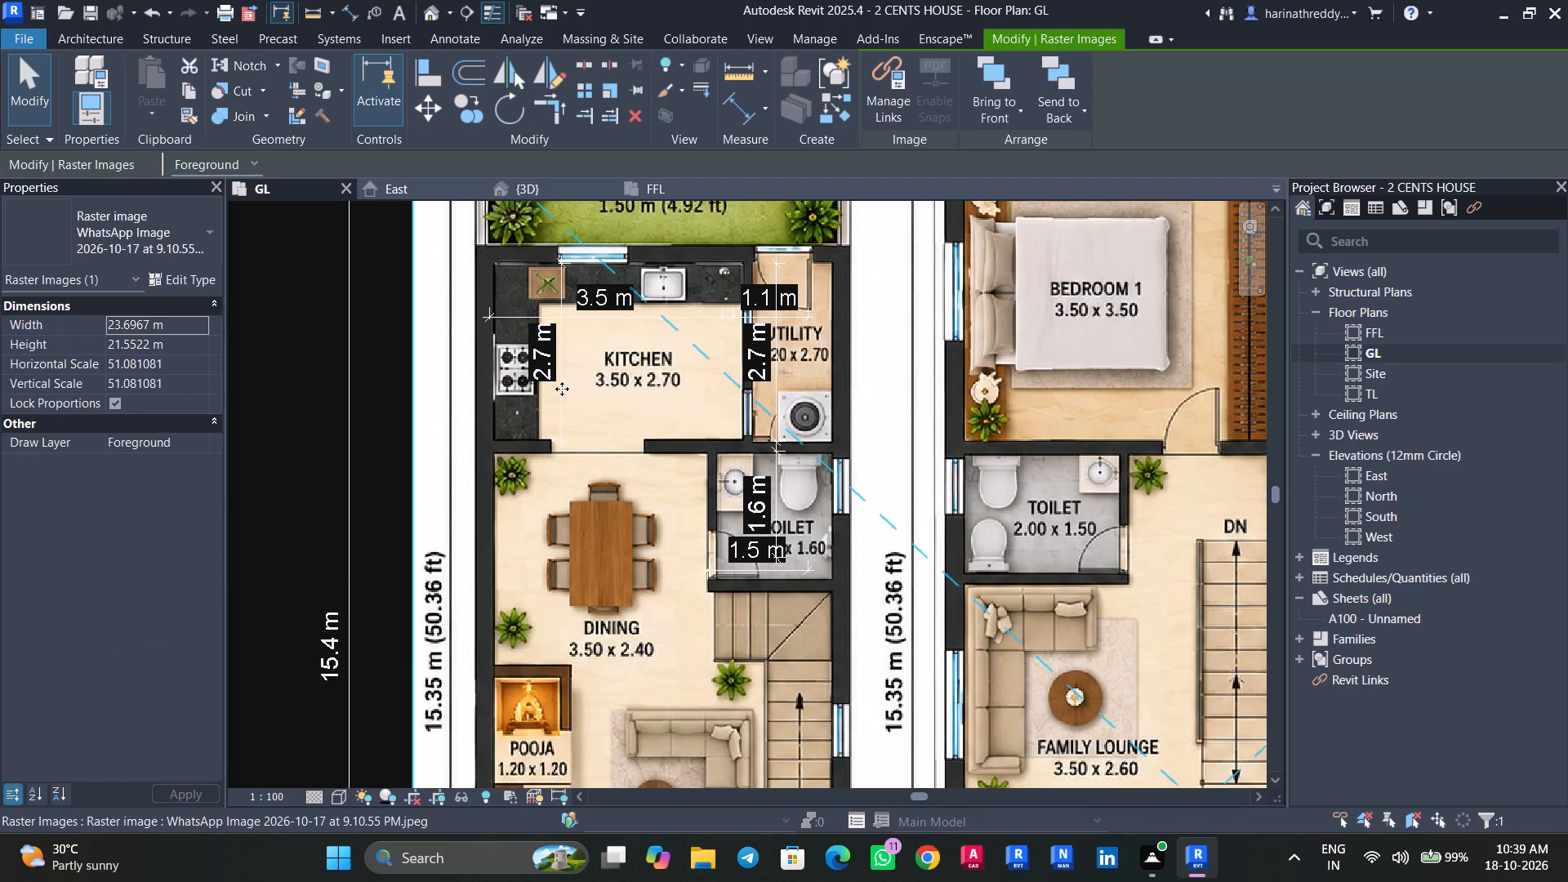
click(194, 436)
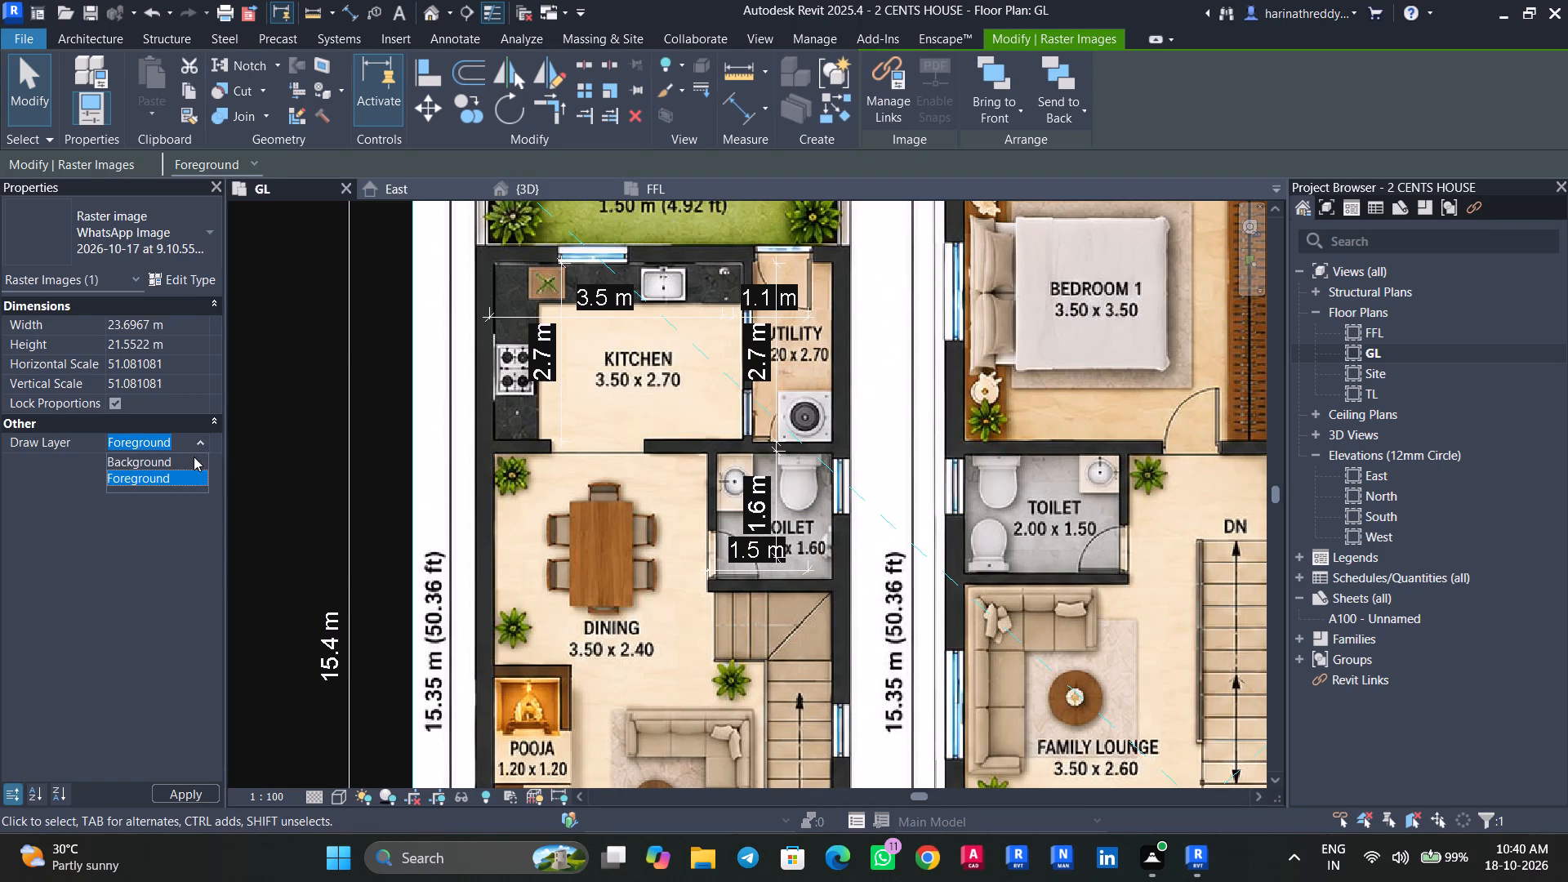
click(176, 462)
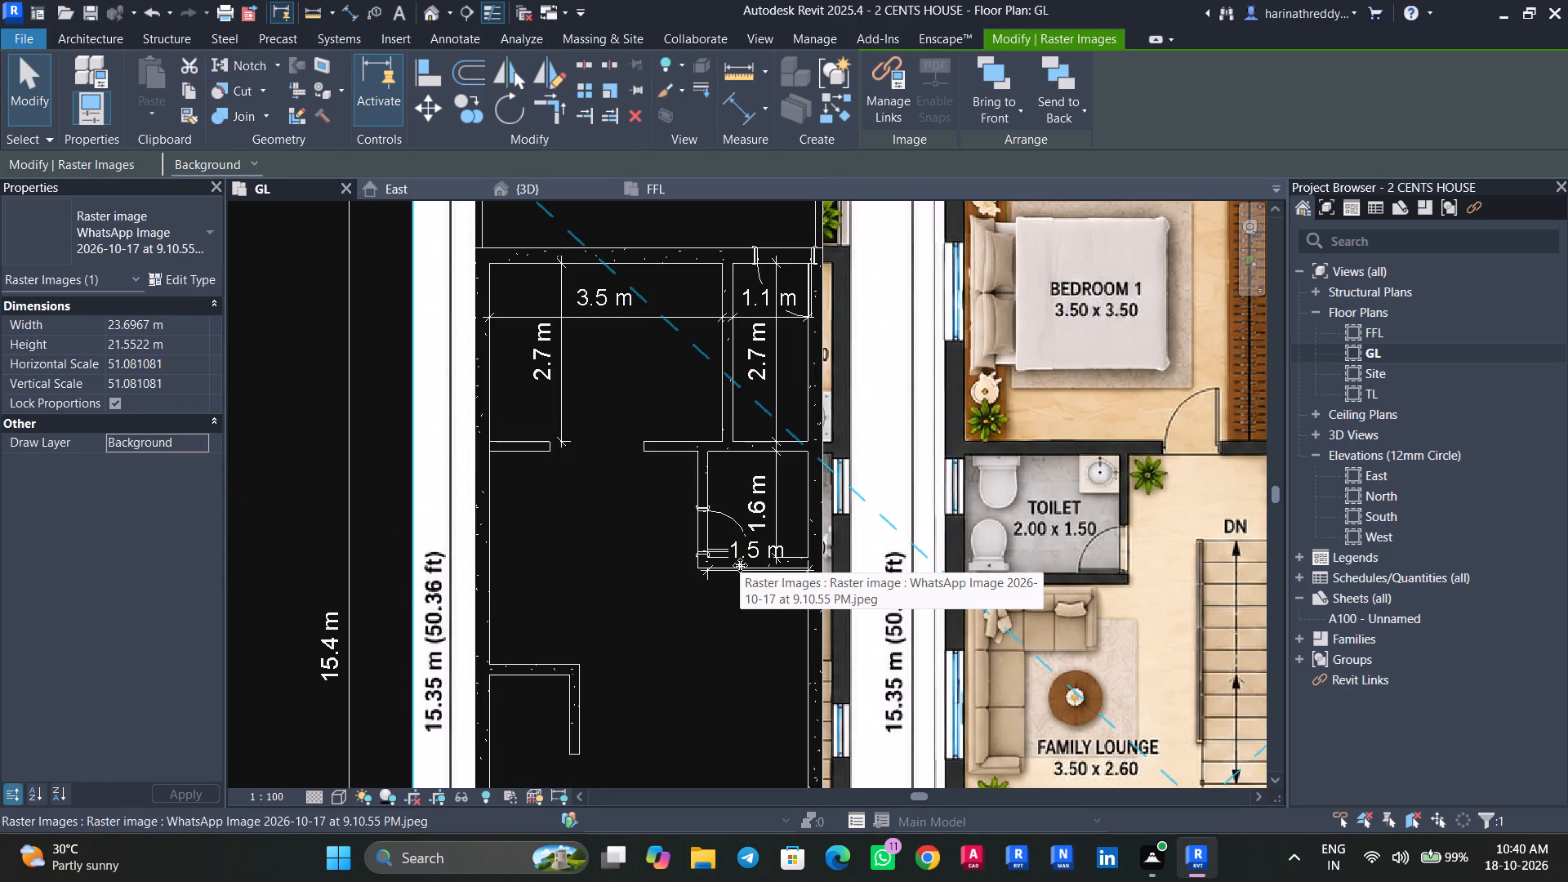
key(Escape)
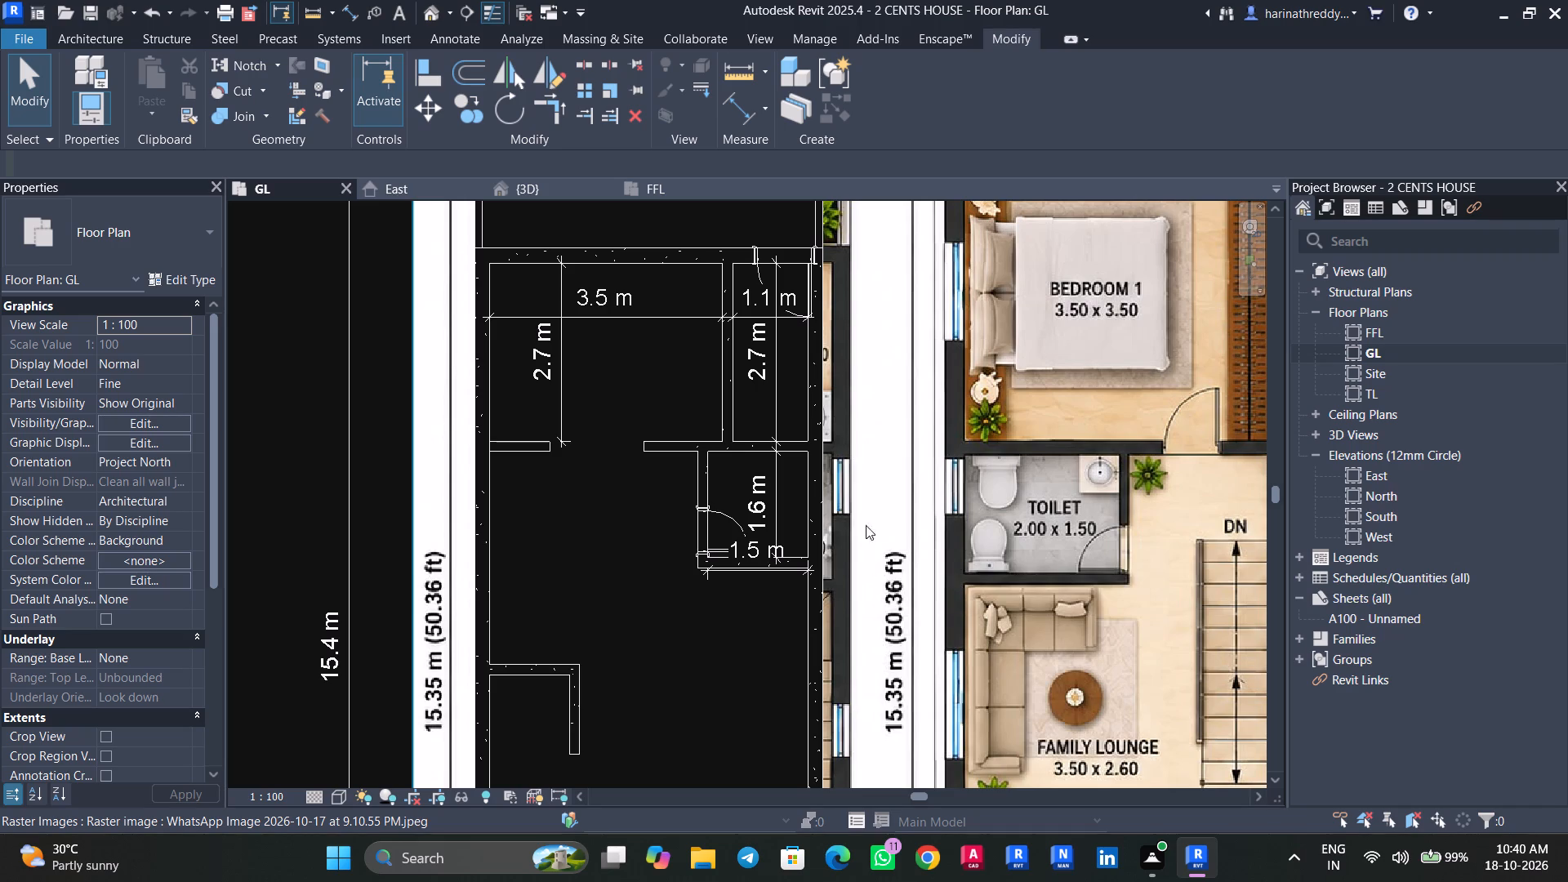
Split the wall between the kitchen and the toilet at the dining-side face of the toilet's door wall.
text(sl)
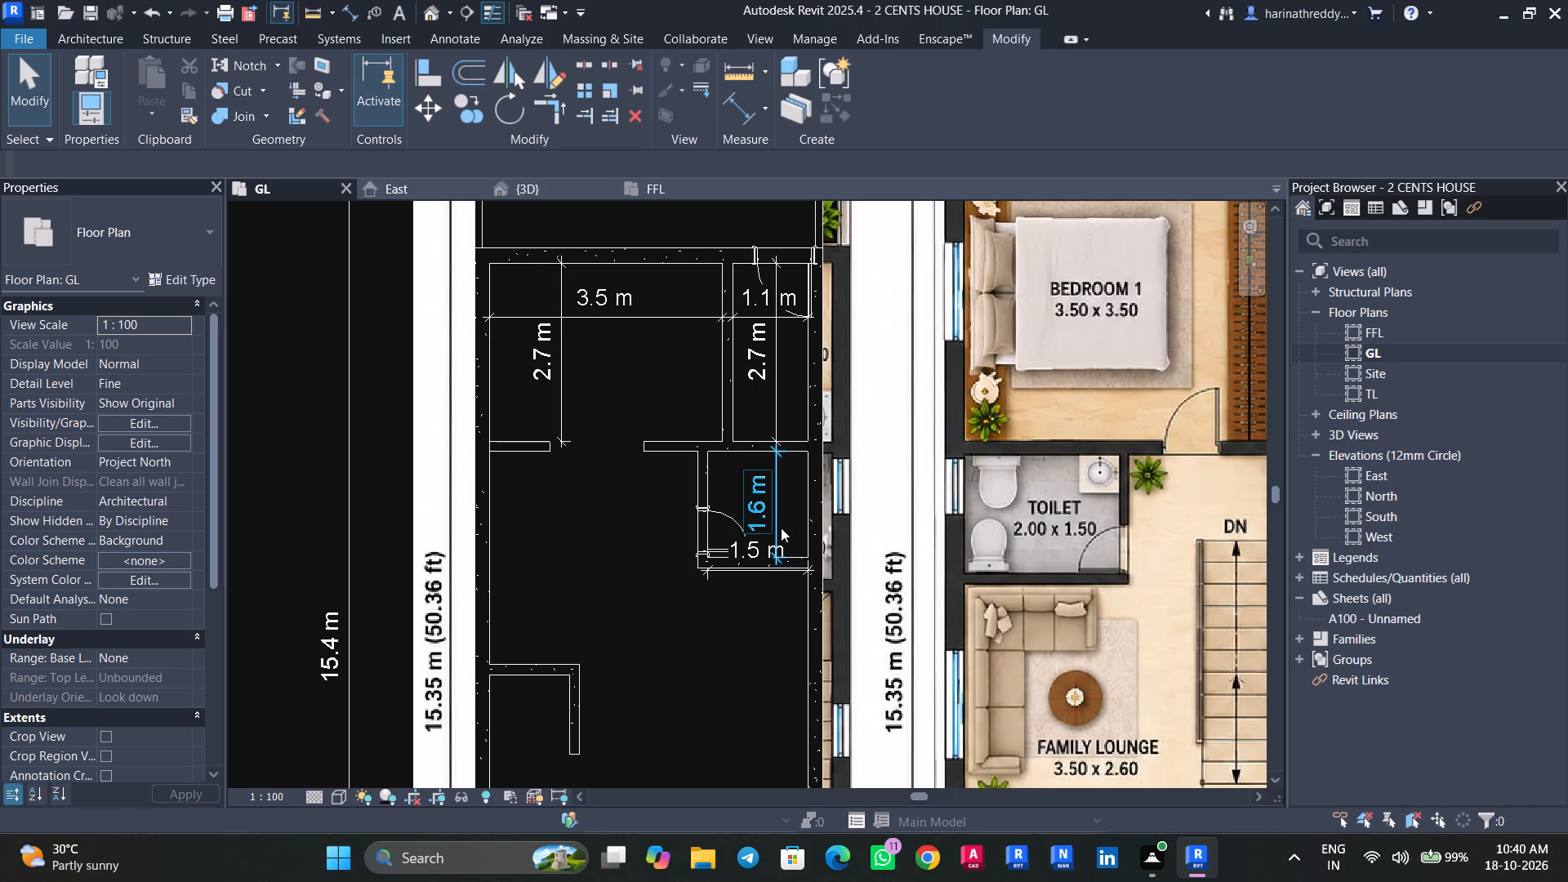
key(Escape)
key(Escape)
text(sl)
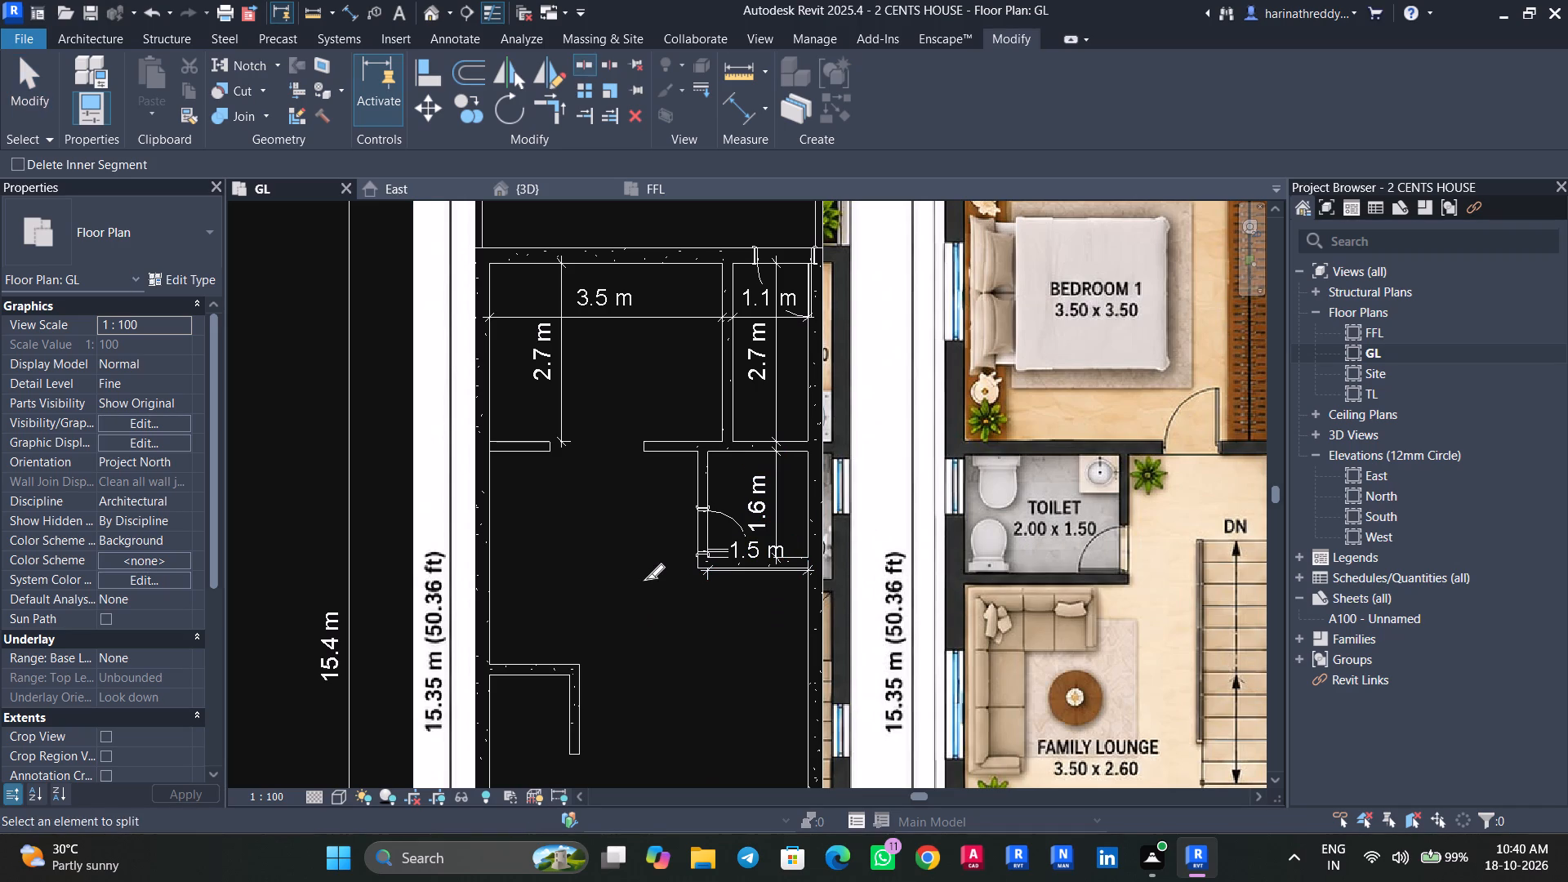
scroll(693, 423, up, 13)
scroll(692, 482, up, 8)
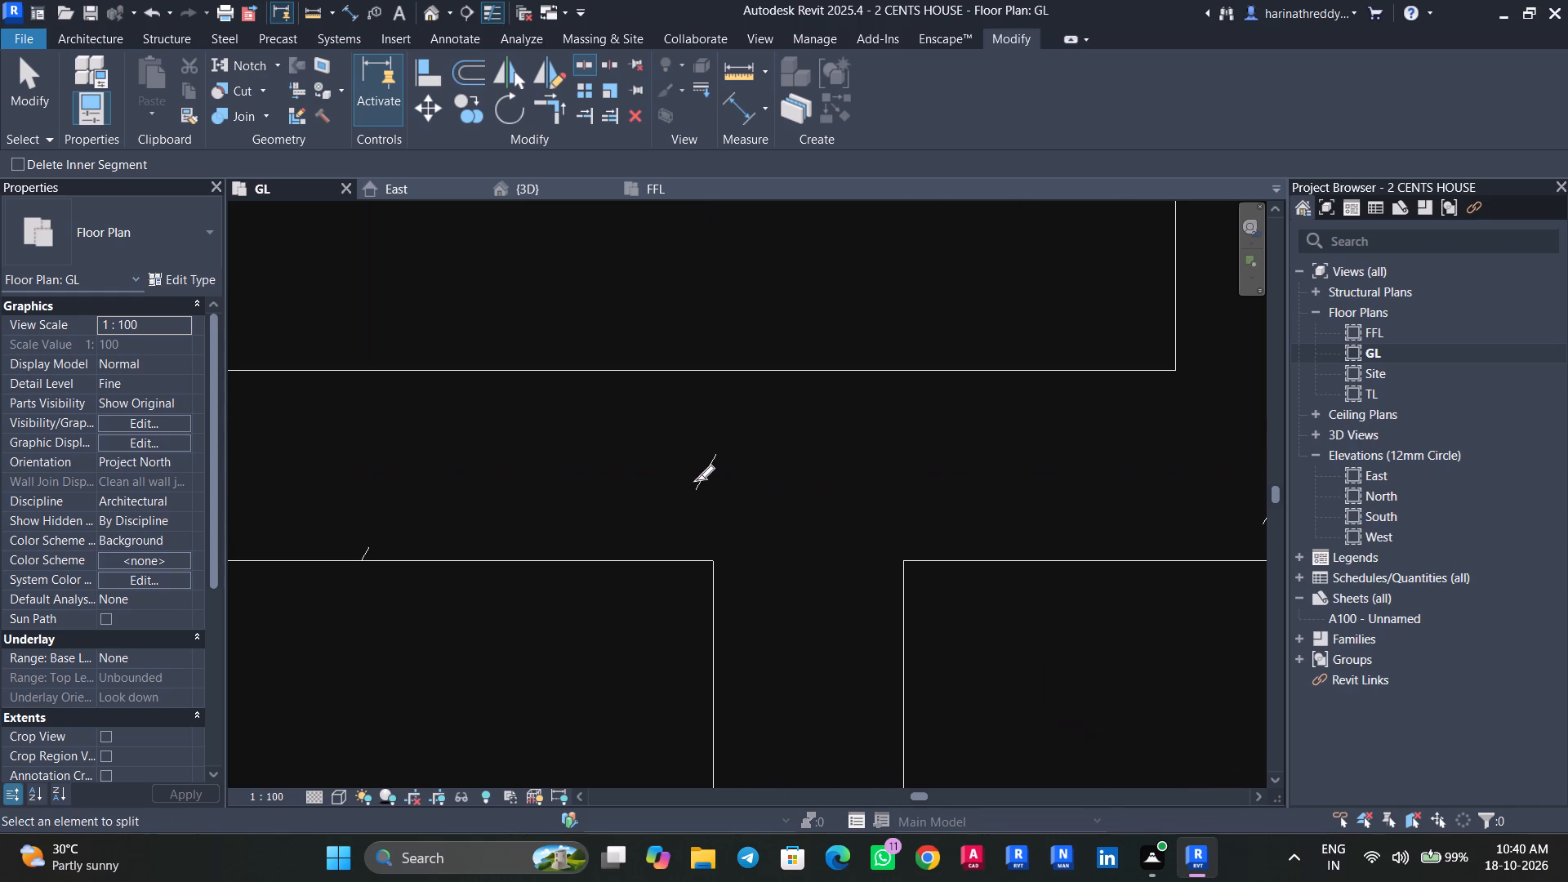
click(706, 364)
key(Escape)
key(Escape)
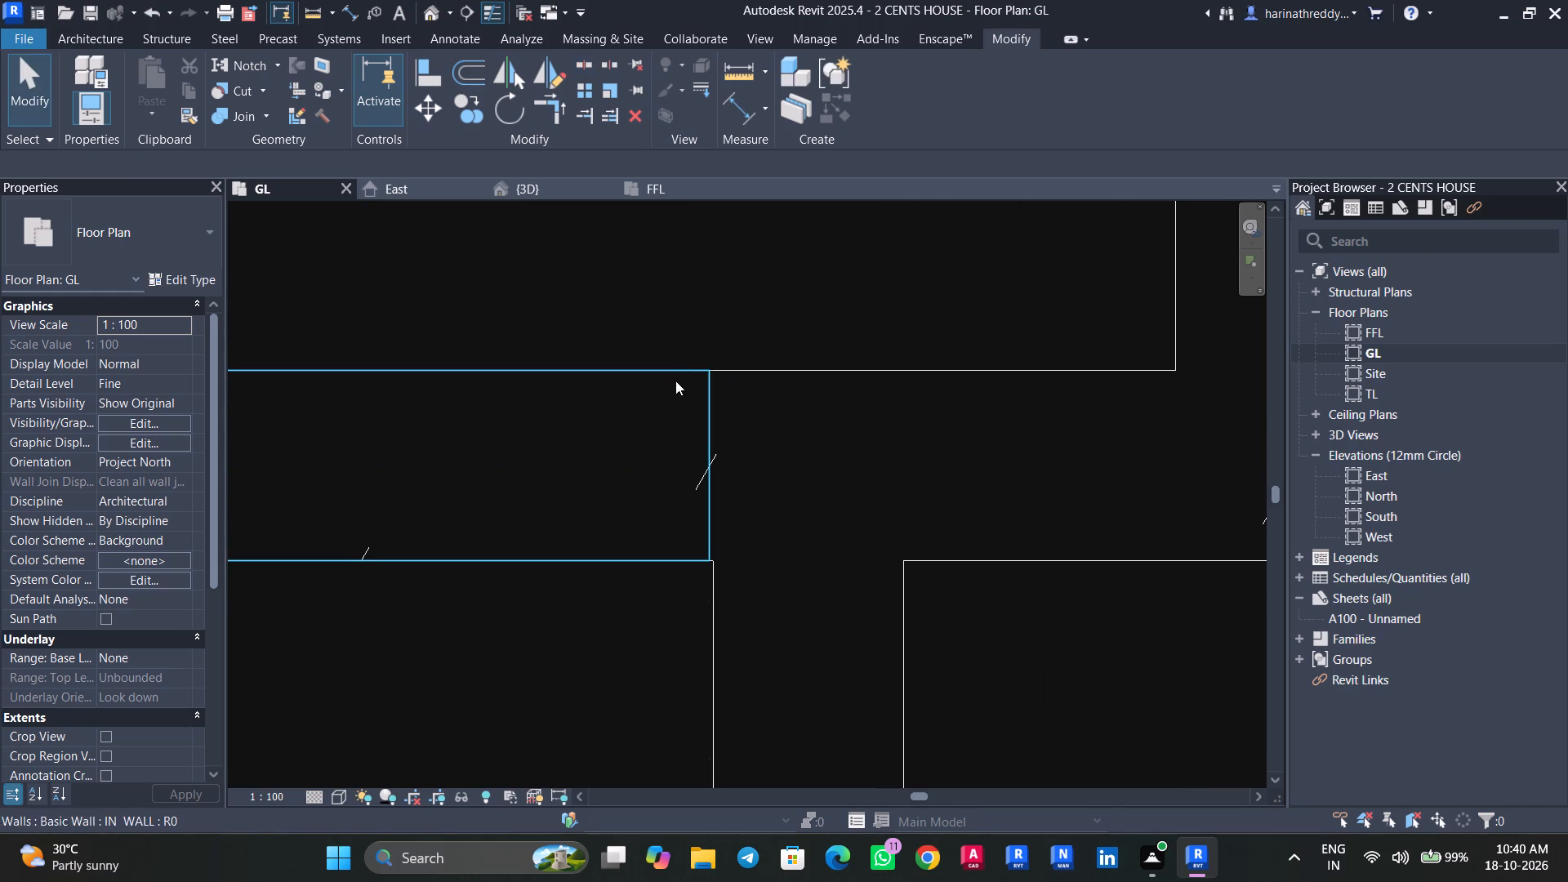
key(Escape)
click(669, 383)
key(Escape)
key(Escape)
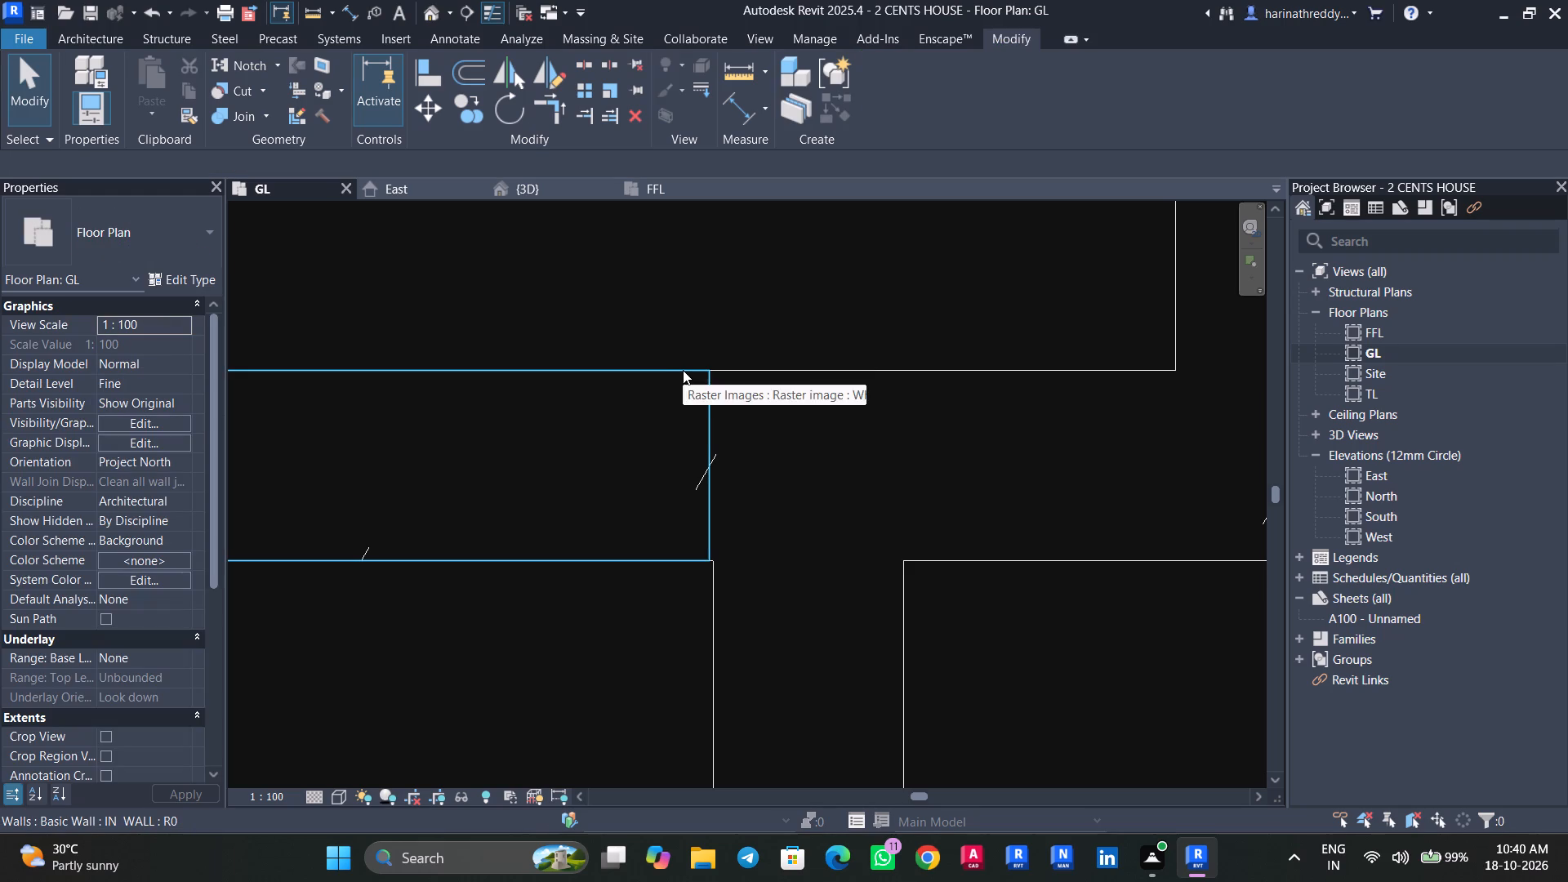
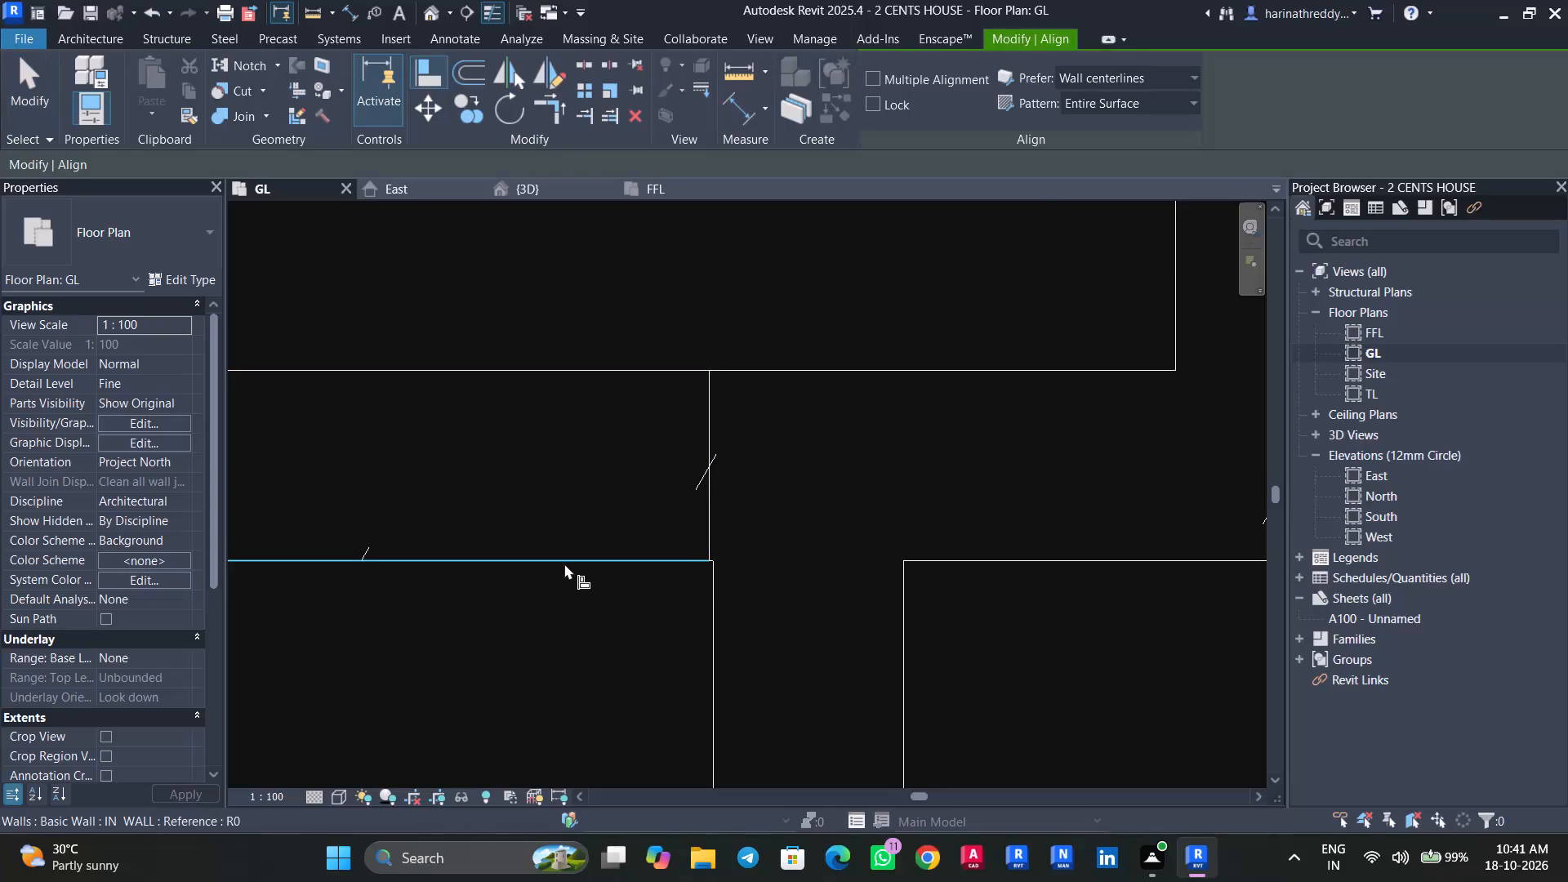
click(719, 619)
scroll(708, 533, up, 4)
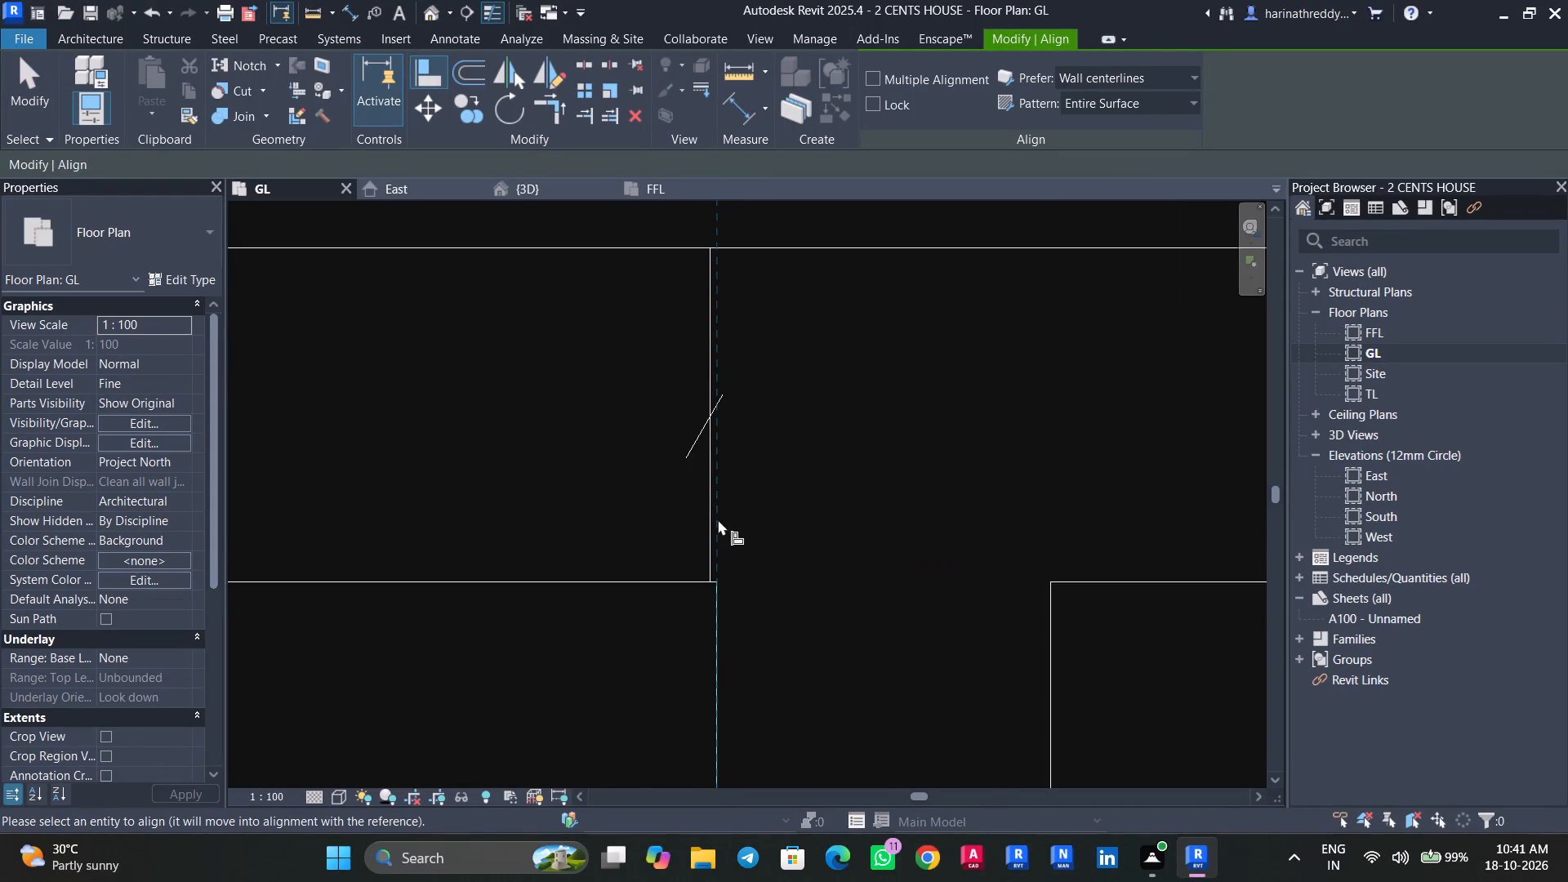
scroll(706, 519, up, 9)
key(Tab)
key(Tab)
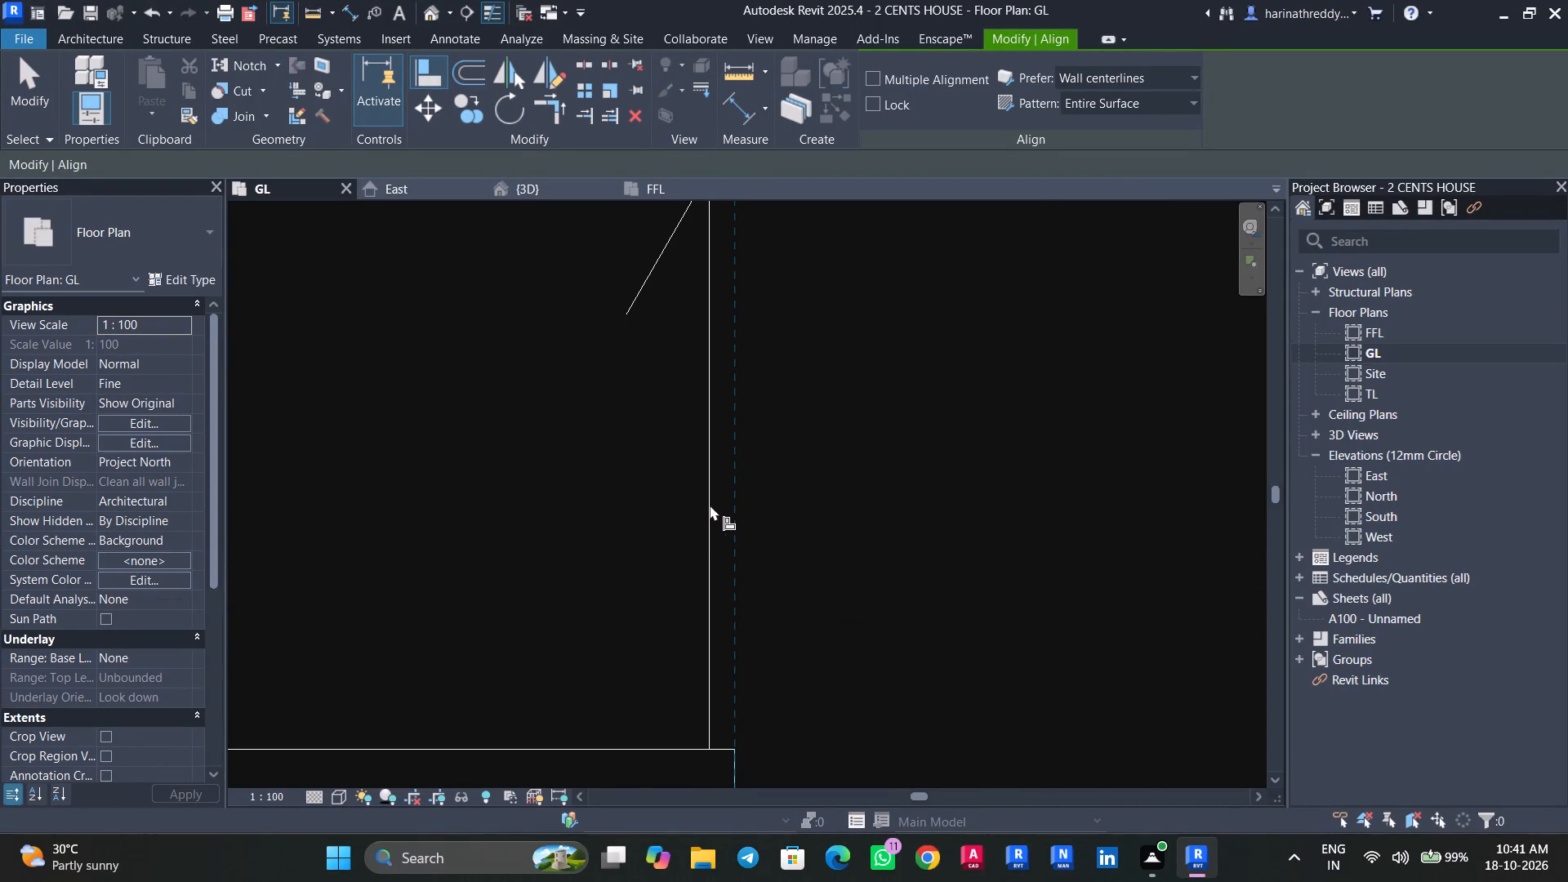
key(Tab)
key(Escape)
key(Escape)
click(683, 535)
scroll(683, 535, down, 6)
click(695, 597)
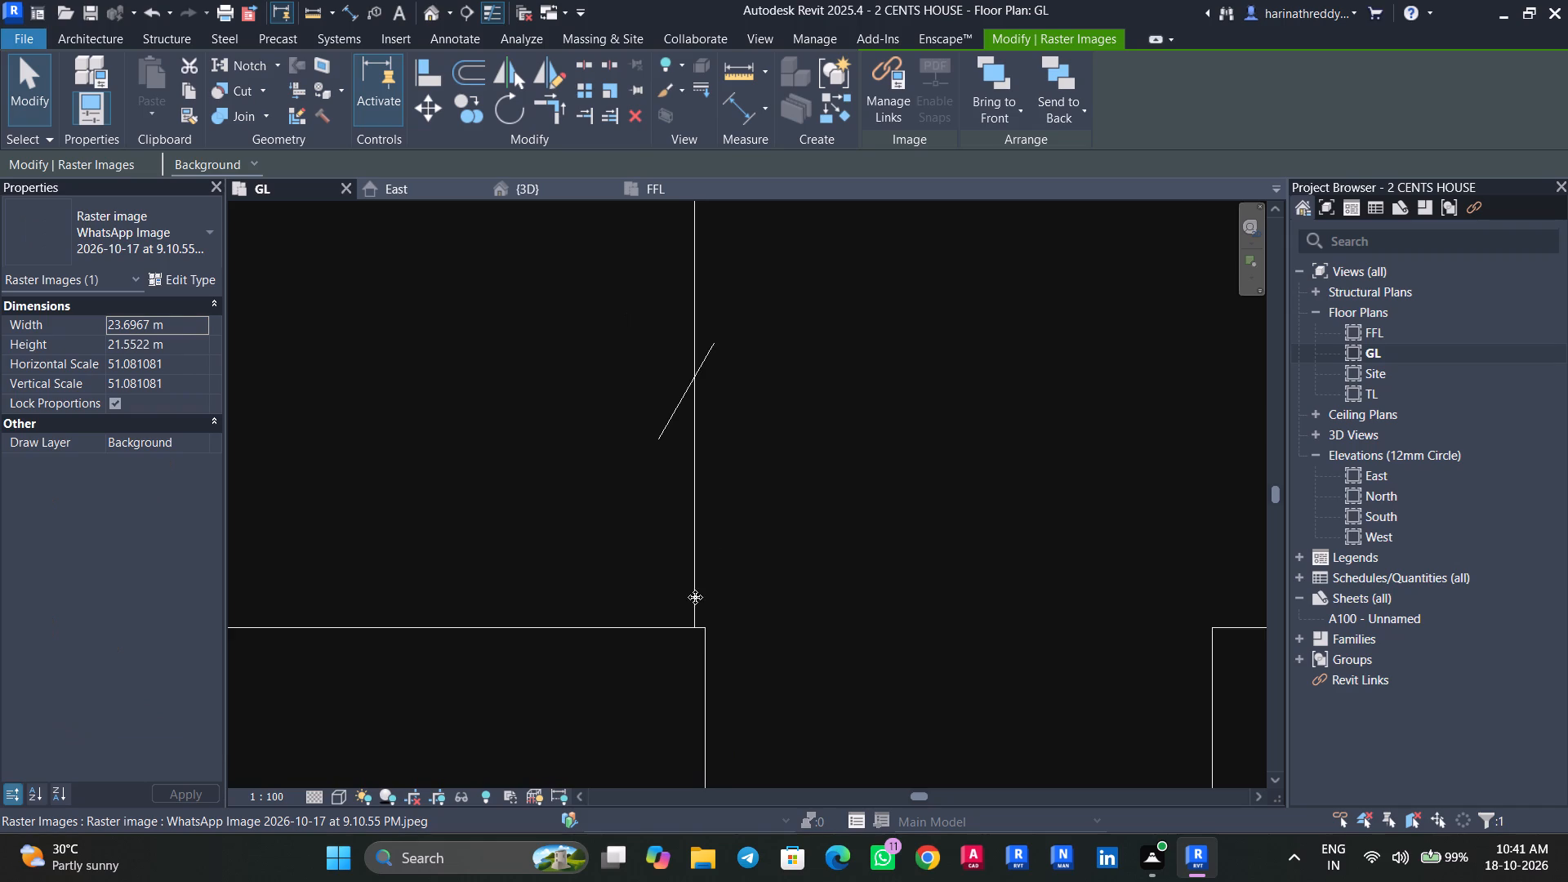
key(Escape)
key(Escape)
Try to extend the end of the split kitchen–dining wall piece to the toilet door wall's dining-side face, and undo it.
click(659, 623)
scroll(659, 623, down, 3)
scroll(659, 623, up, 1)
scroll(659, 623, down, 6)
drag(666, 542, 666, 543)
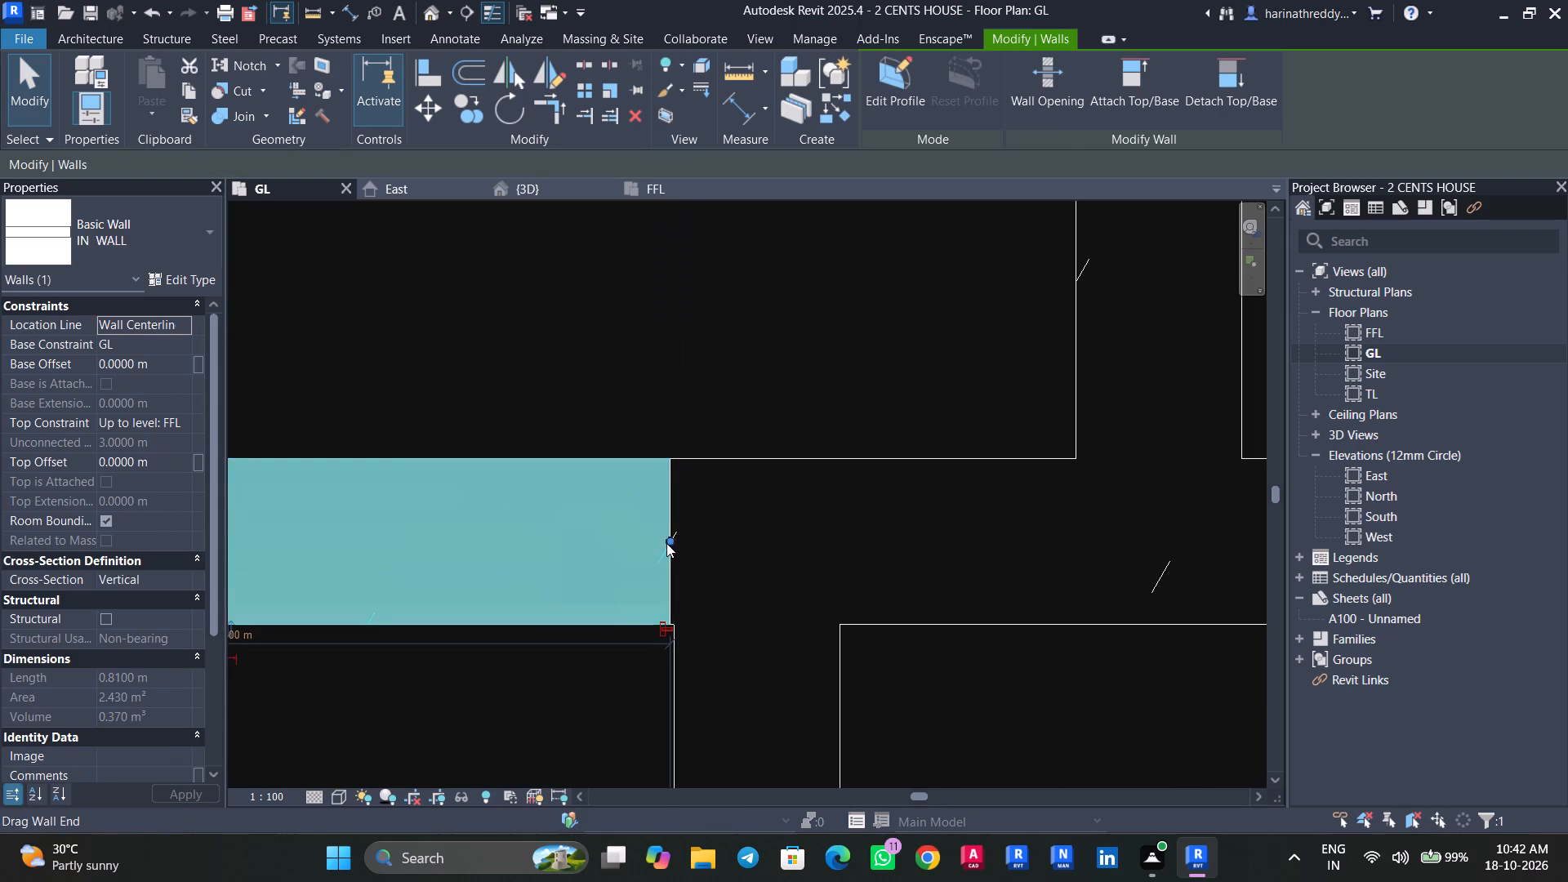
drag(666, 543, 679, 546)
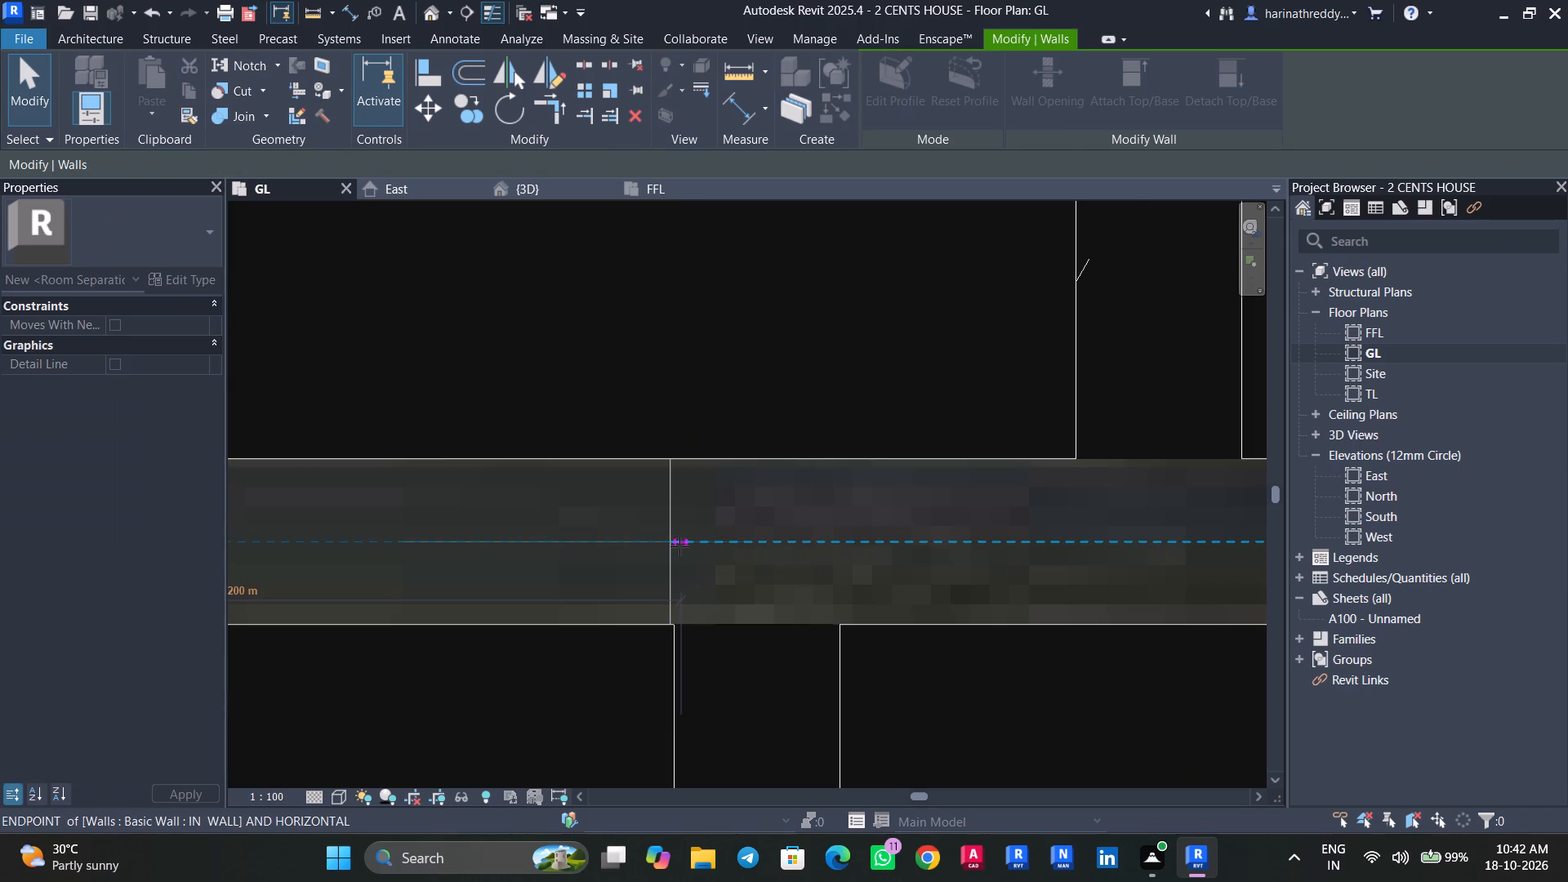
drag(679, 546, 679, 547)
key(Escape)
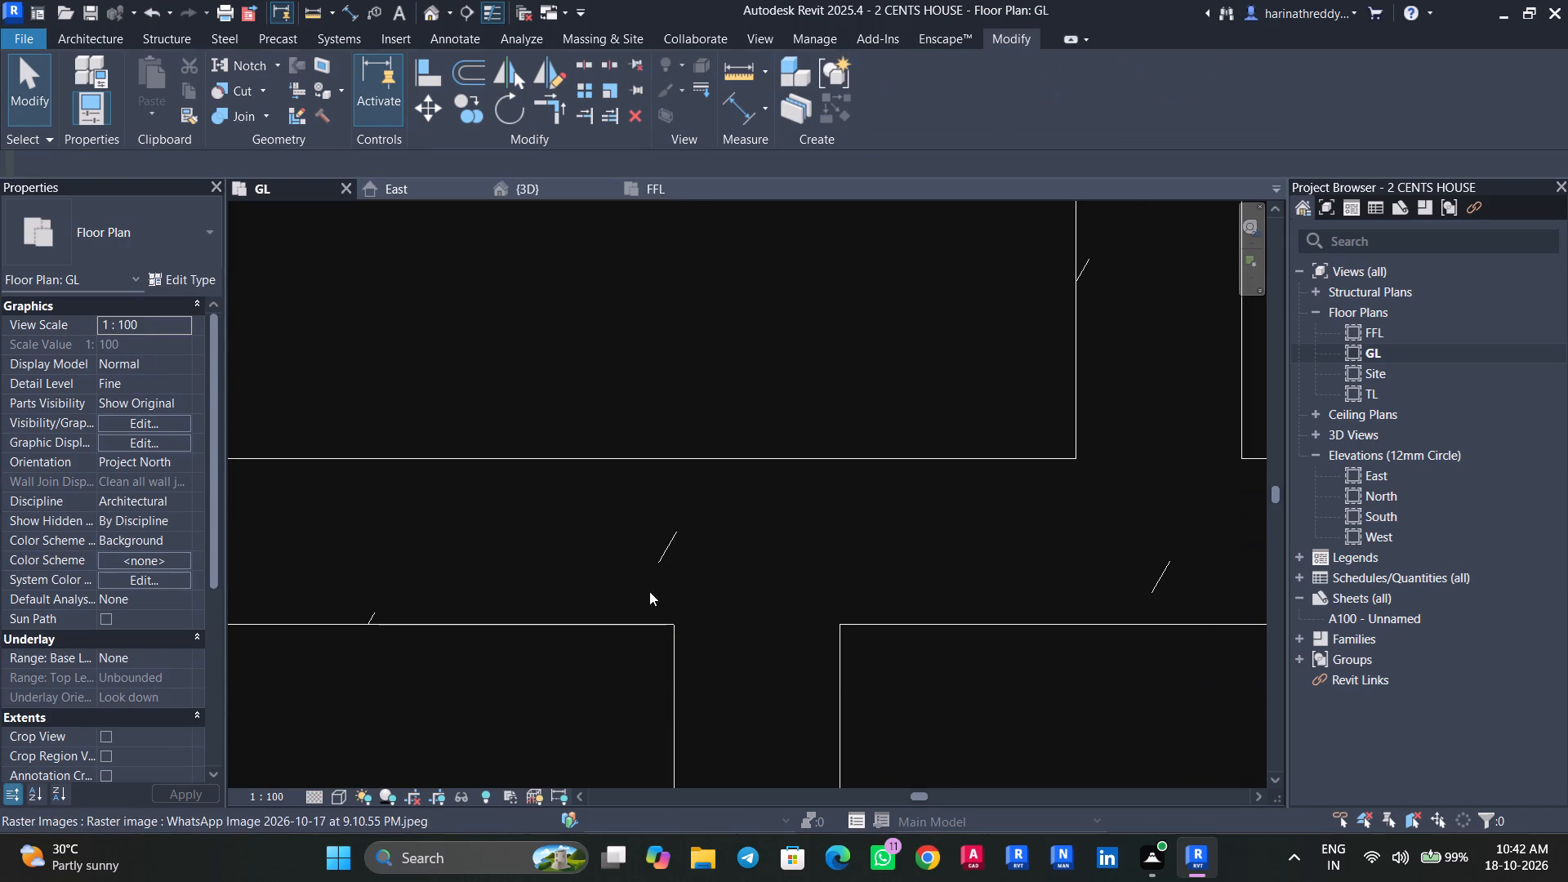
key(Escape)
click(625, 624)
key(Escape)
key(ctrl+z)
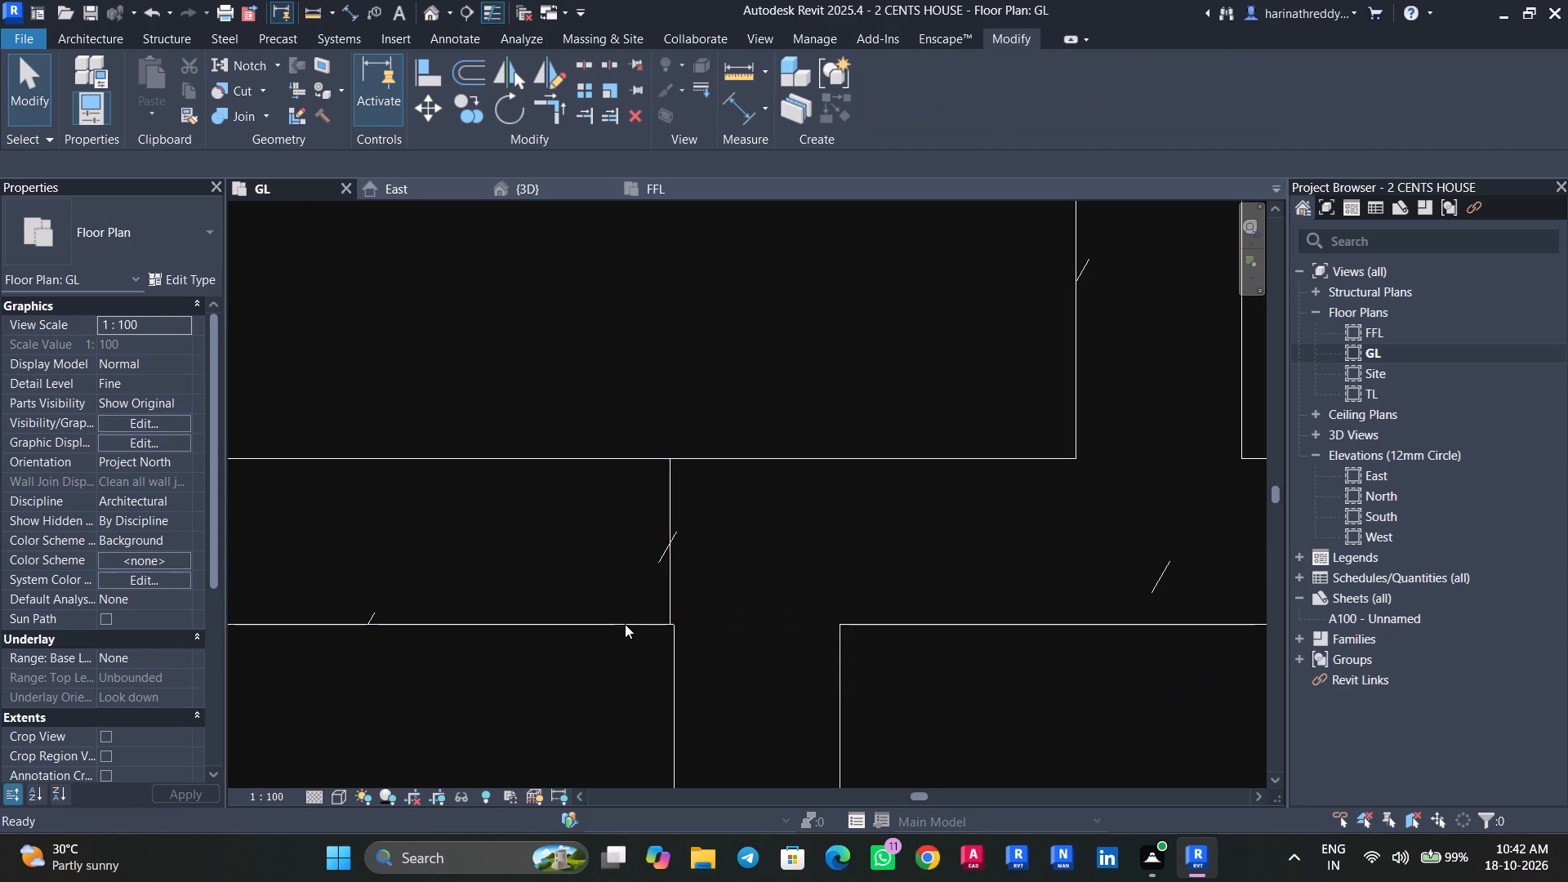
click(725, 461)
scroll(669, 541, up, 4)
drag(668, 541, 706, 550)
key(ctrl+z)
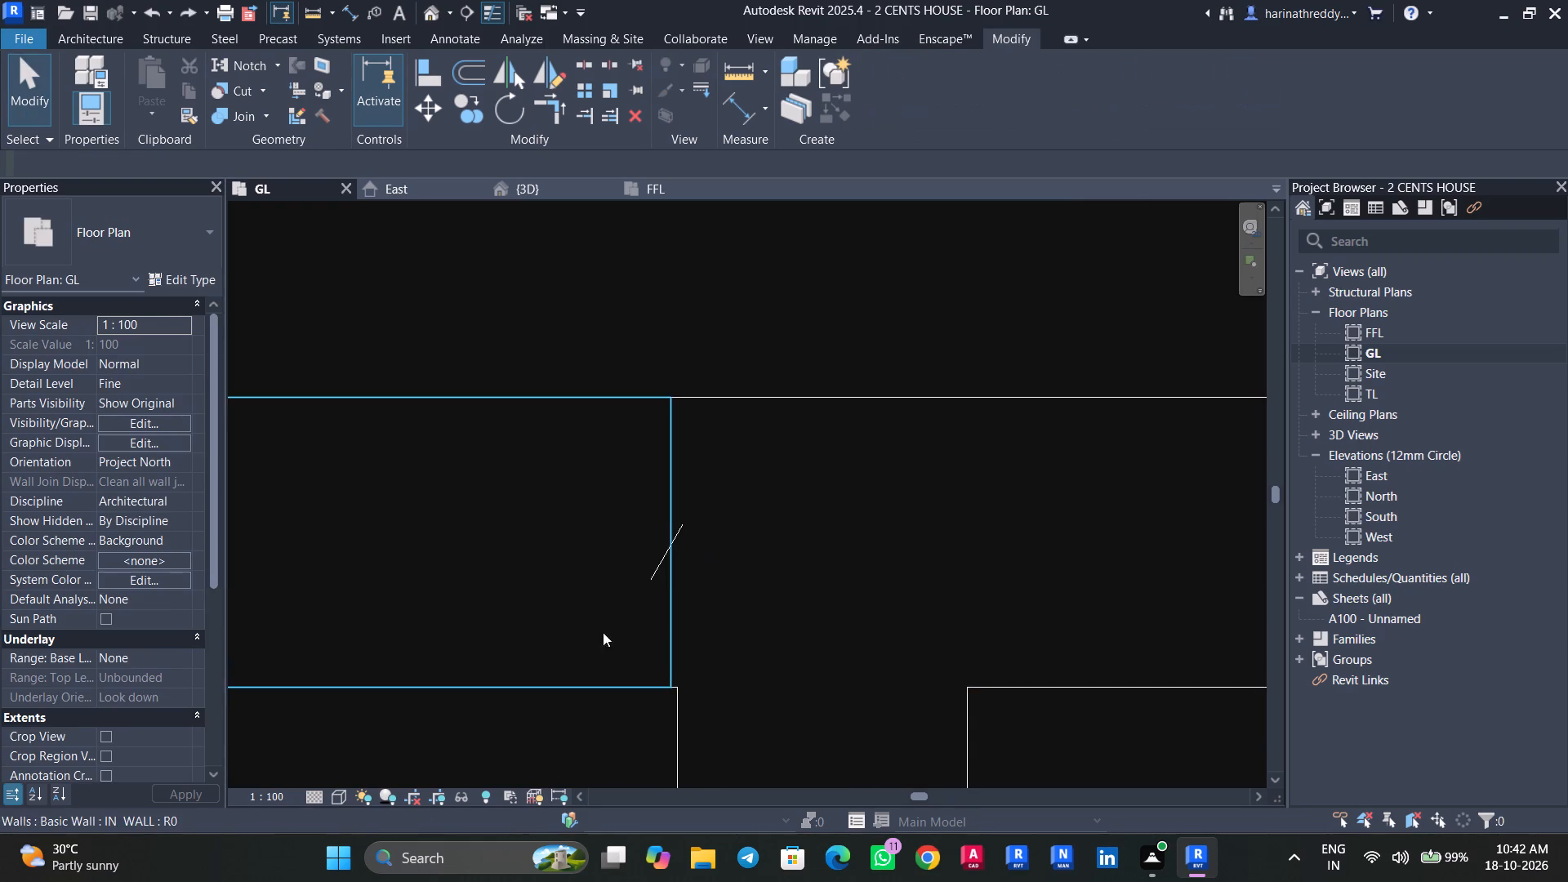
In the 3D view, set the split-off wall beside the toilet to an Unconnected top constraint with an unconnected height of 1.5 m.
scroll(593, 640, down, 10)
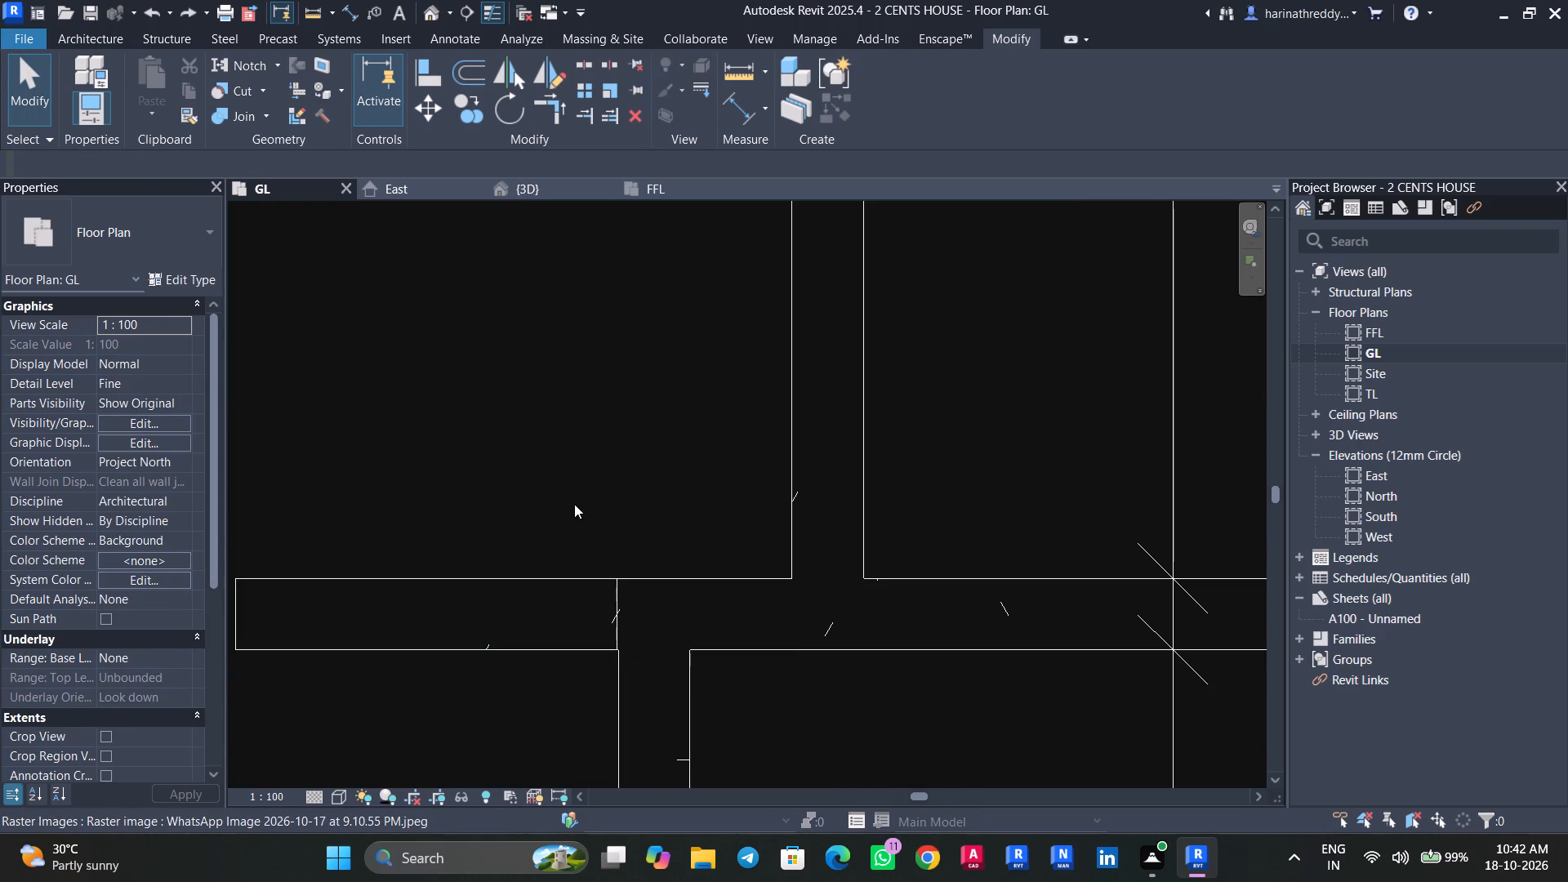
click(532, 192)
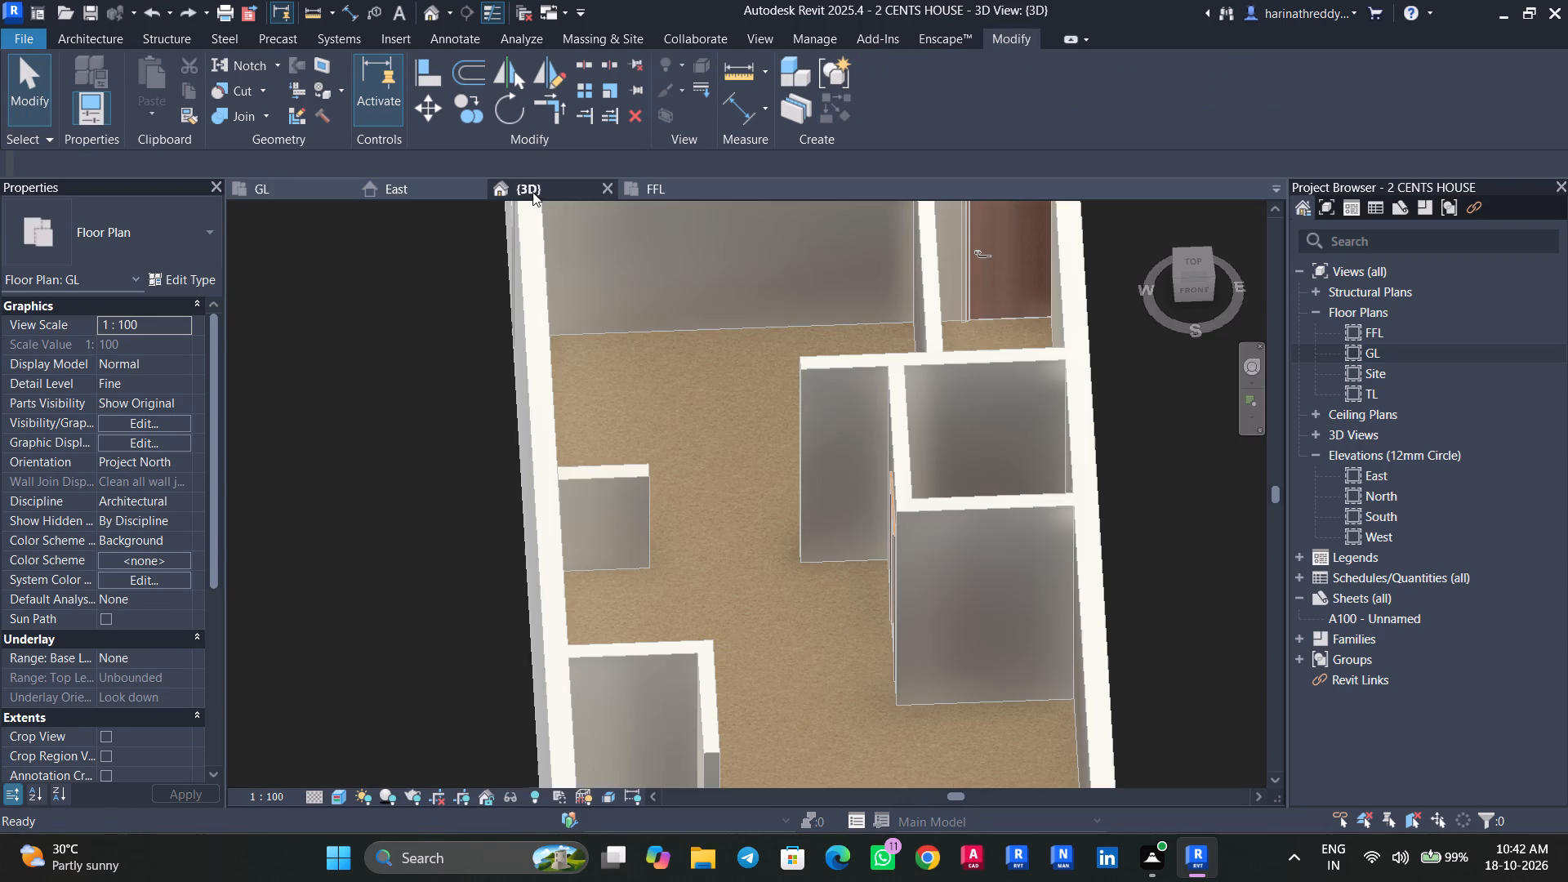
click(811, 389)
click(804, 388)
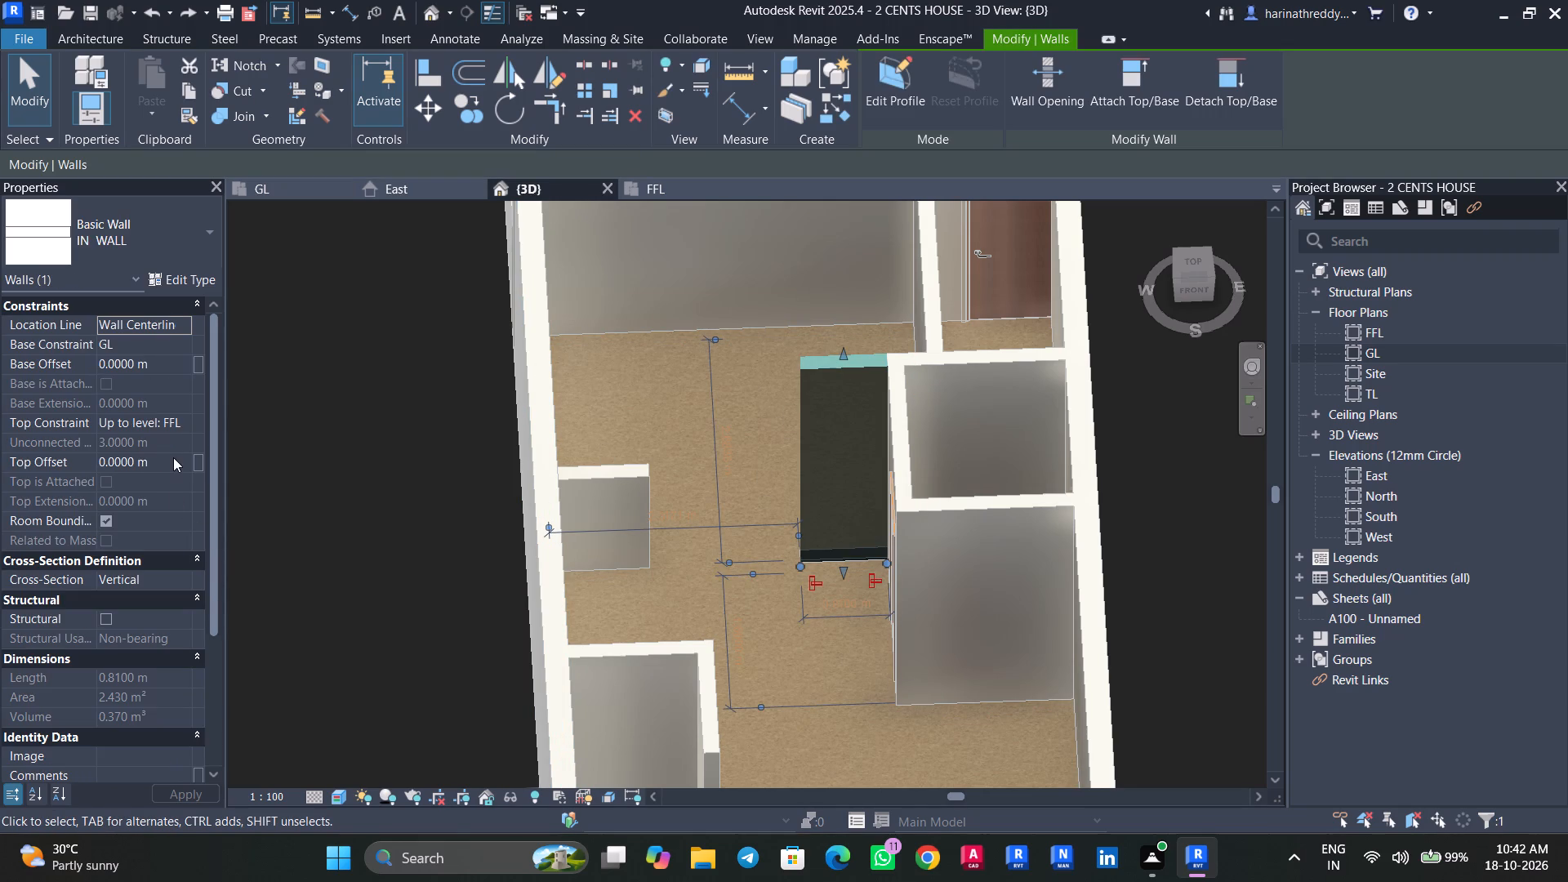
click(189, 416)
click(160, 433)
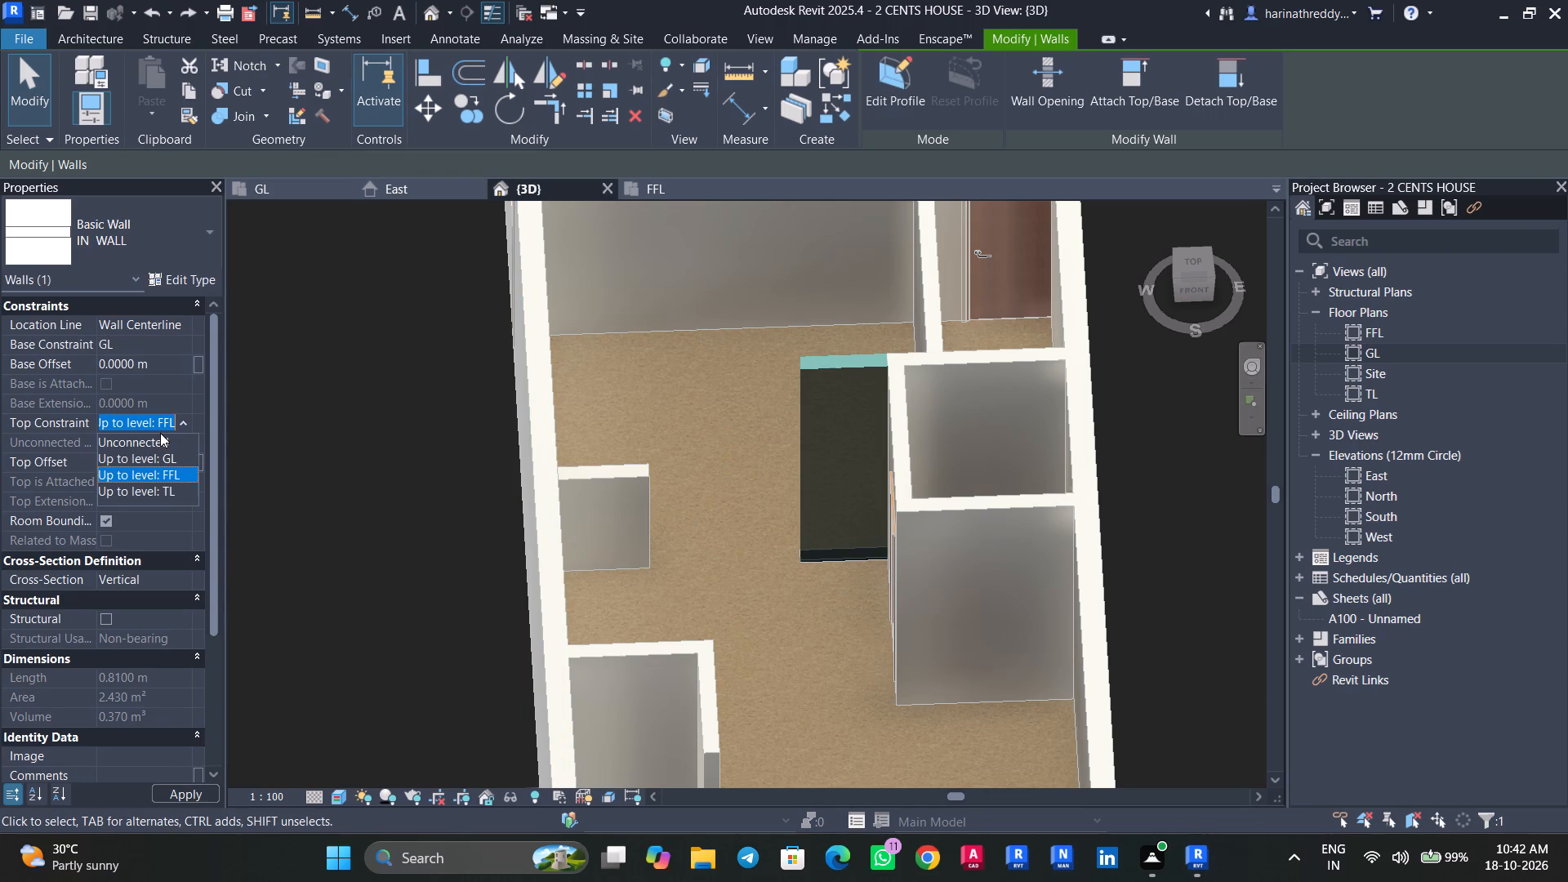
click(163, 436)
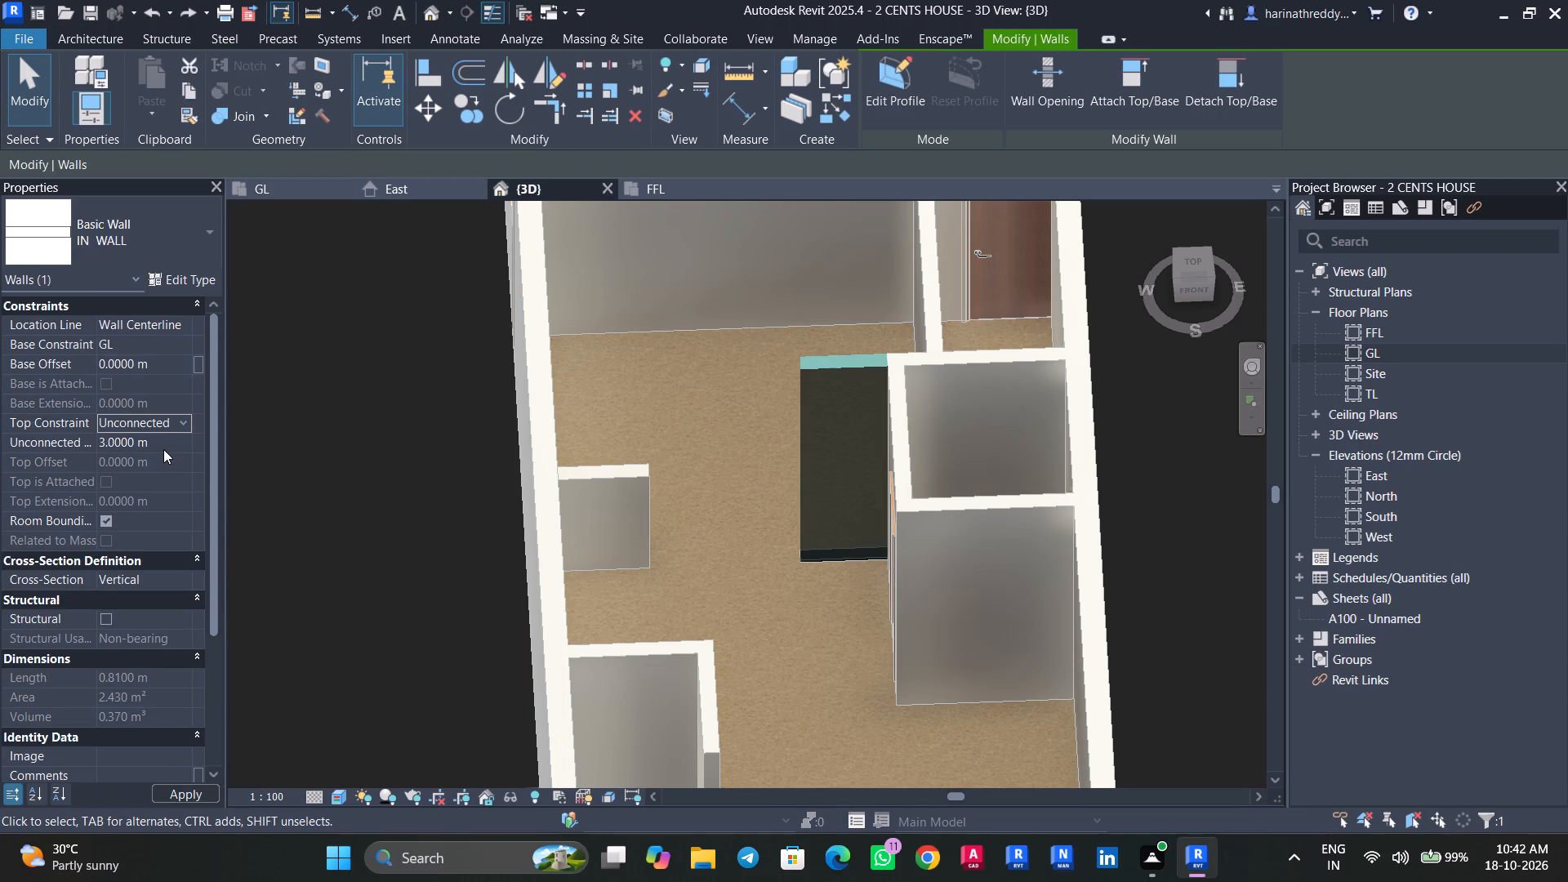
click(163, 443)
text(1.5)
key(Return)
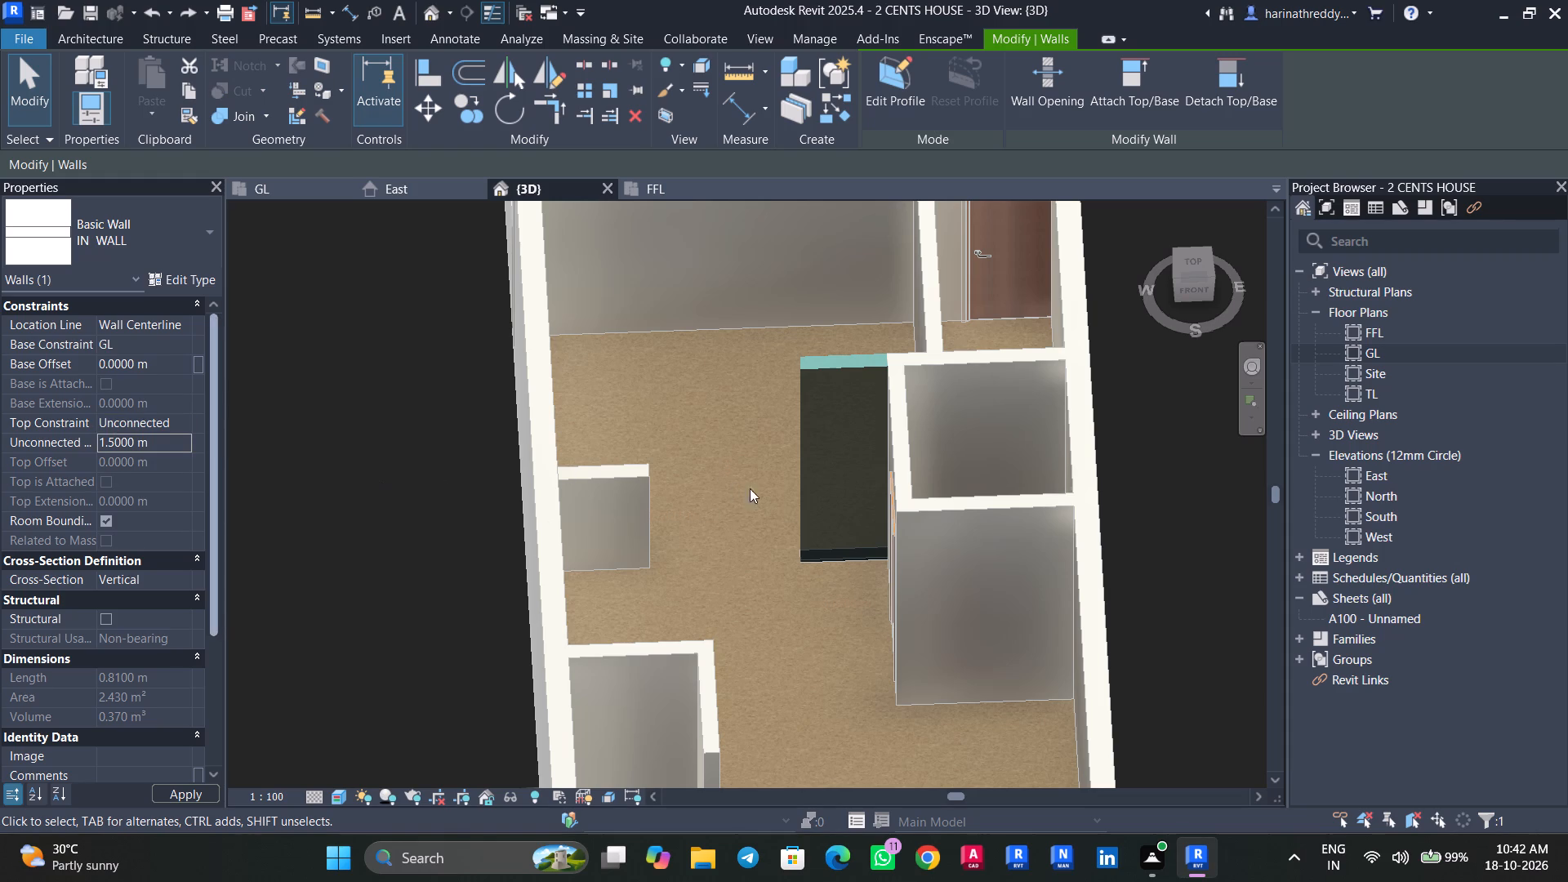
key(Escape)
key(Escape)
Inspect the lowered kitchen–dining partition and its junction with the toilet walls from several angles in 3D.
shift+middle_drag(759, 595, 786, 600)
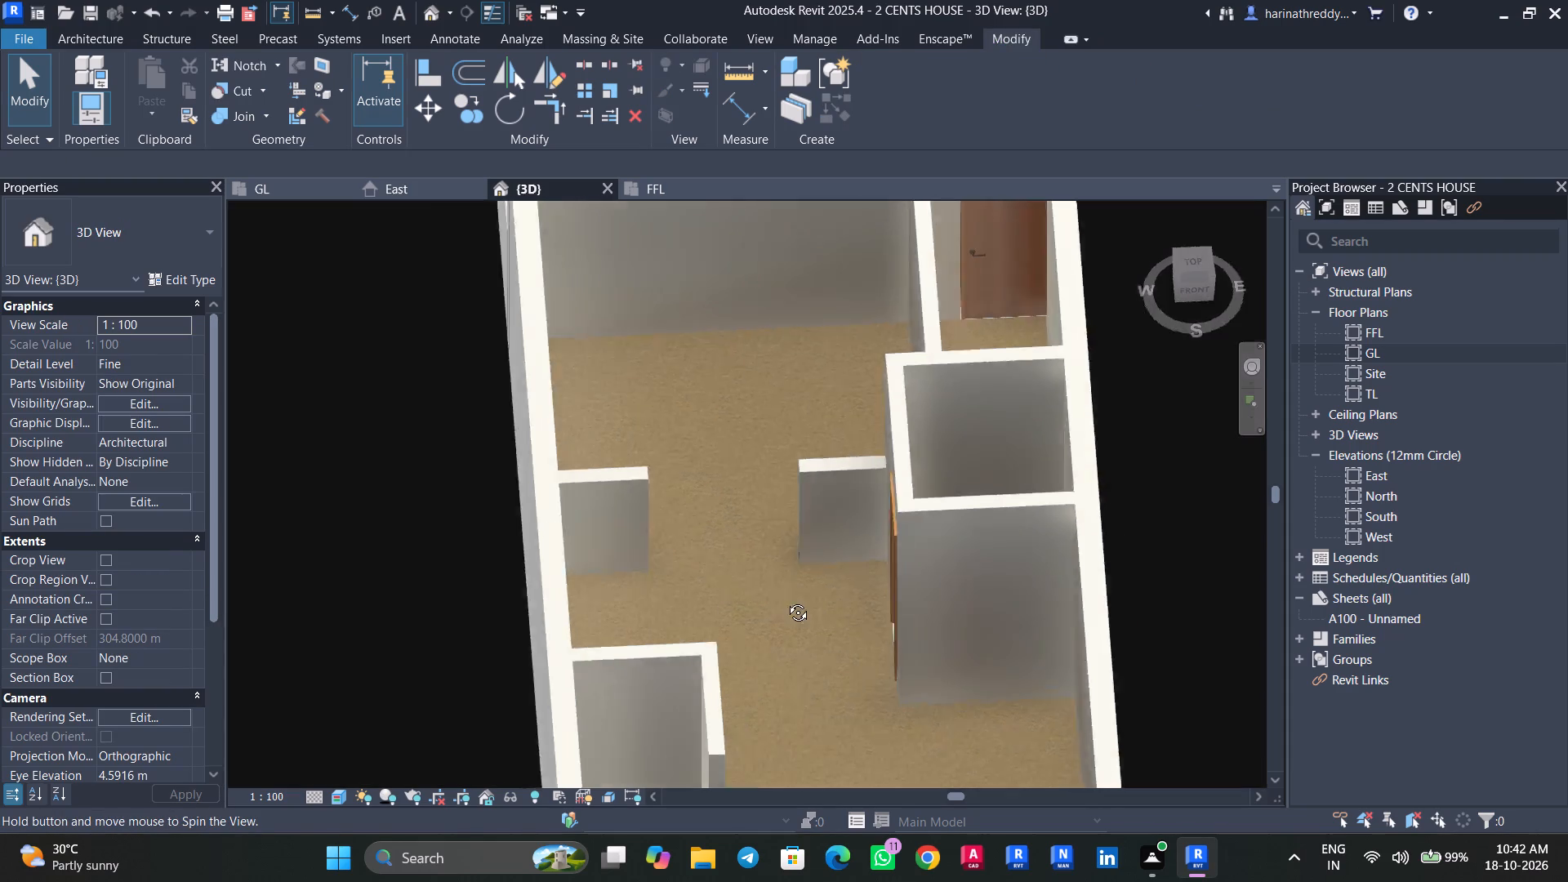
shift+middle_drag(786, 600, 1312, 531)
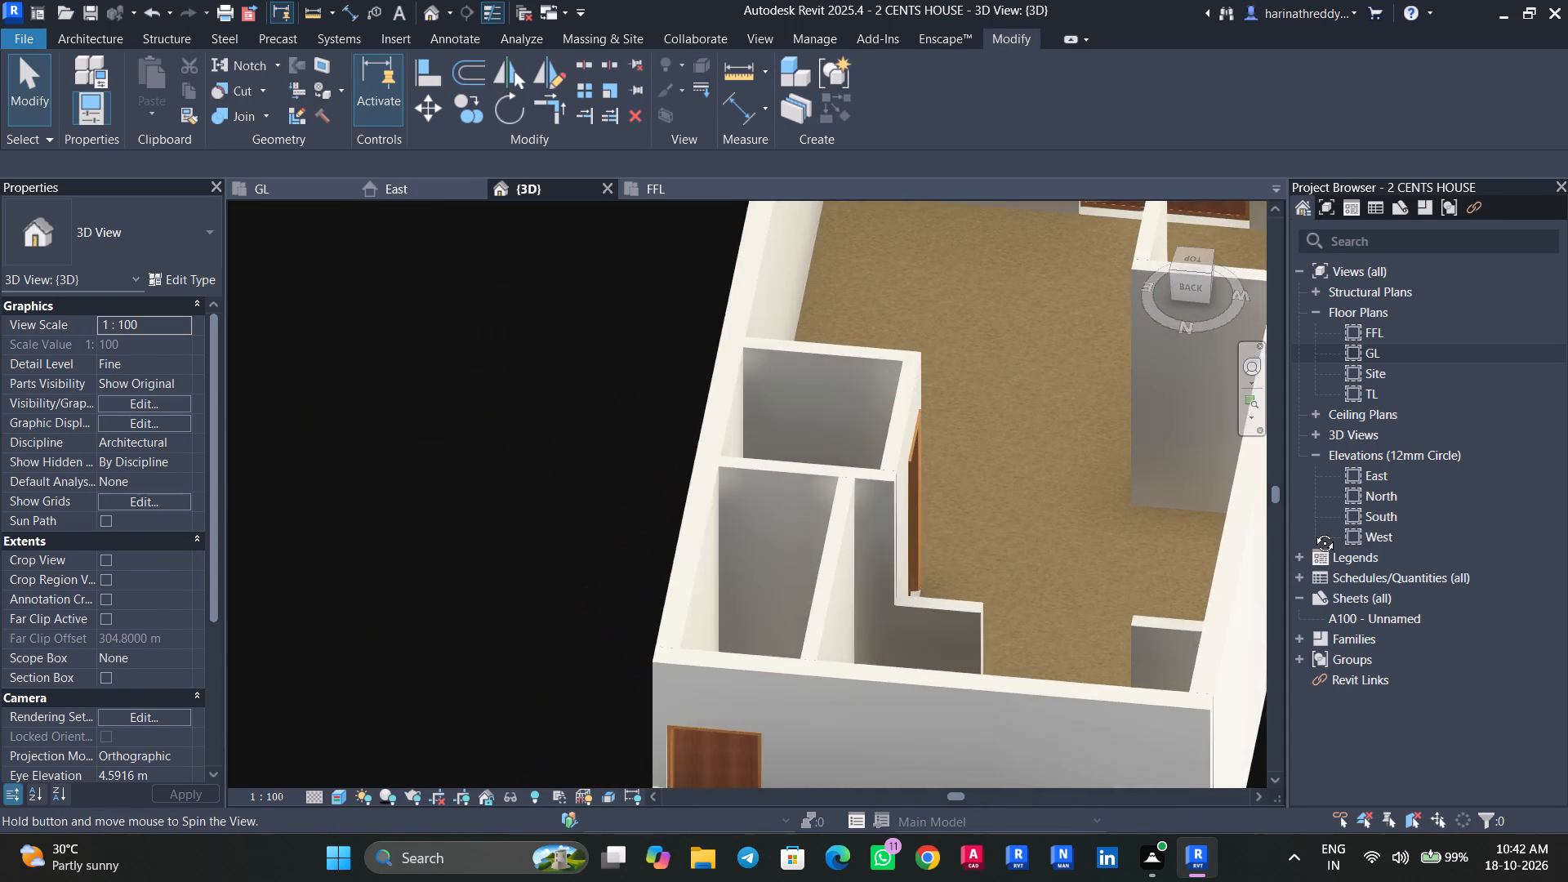
shift+middle_drag(1312, 531, 1089, 771)
scroll(786, 528, down, 1)
scroll(786, 527, up, 8)
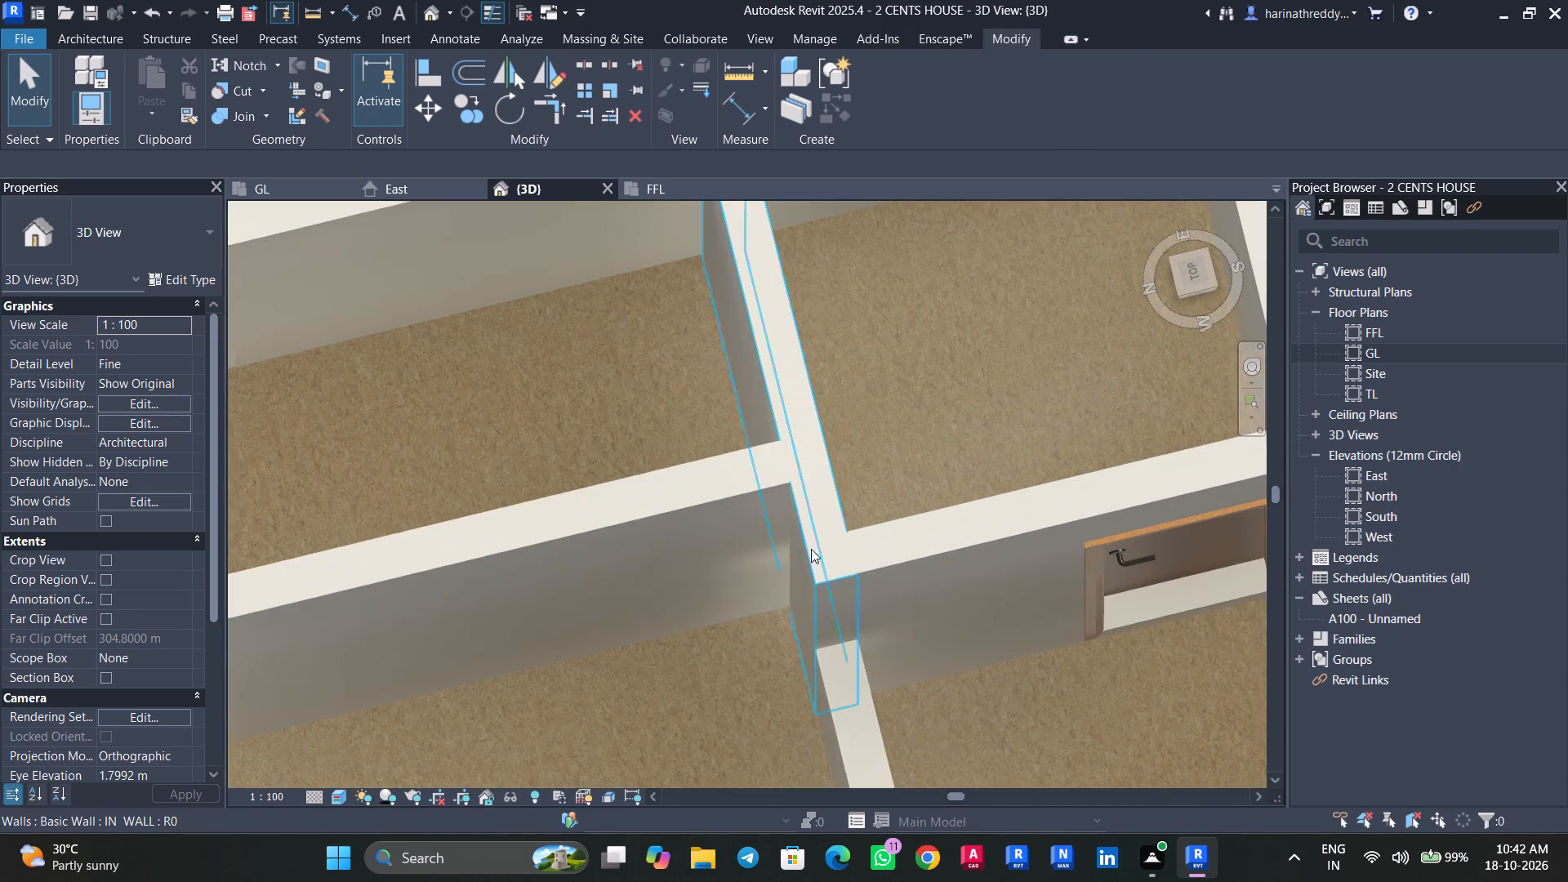
click(828, 580)
scroll(828, 580, up, 4)
shift+middle_drag(845, 621, 1071, 478)
key(Escape)
key(Escape)
scroll(1071, 478, down, 3)
shift+middle_drag(1069, 478, 662, 558)
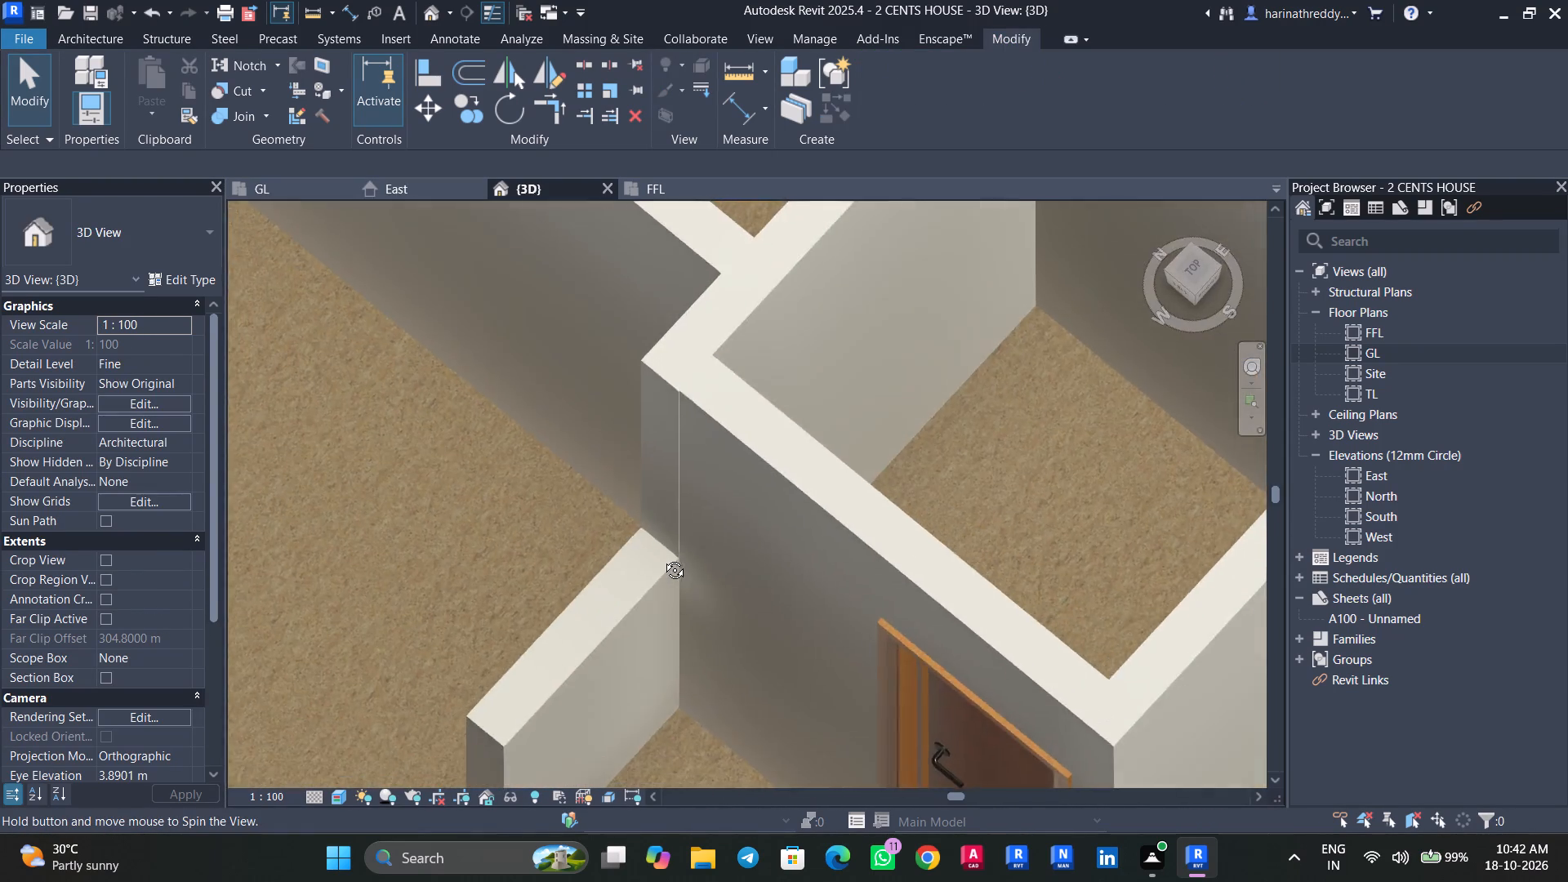
shift+middle_drag(662, 558, 656, 558)
scroll(656, 559, down, 9)
shift+middle_drag(654, 580, 501, 409)
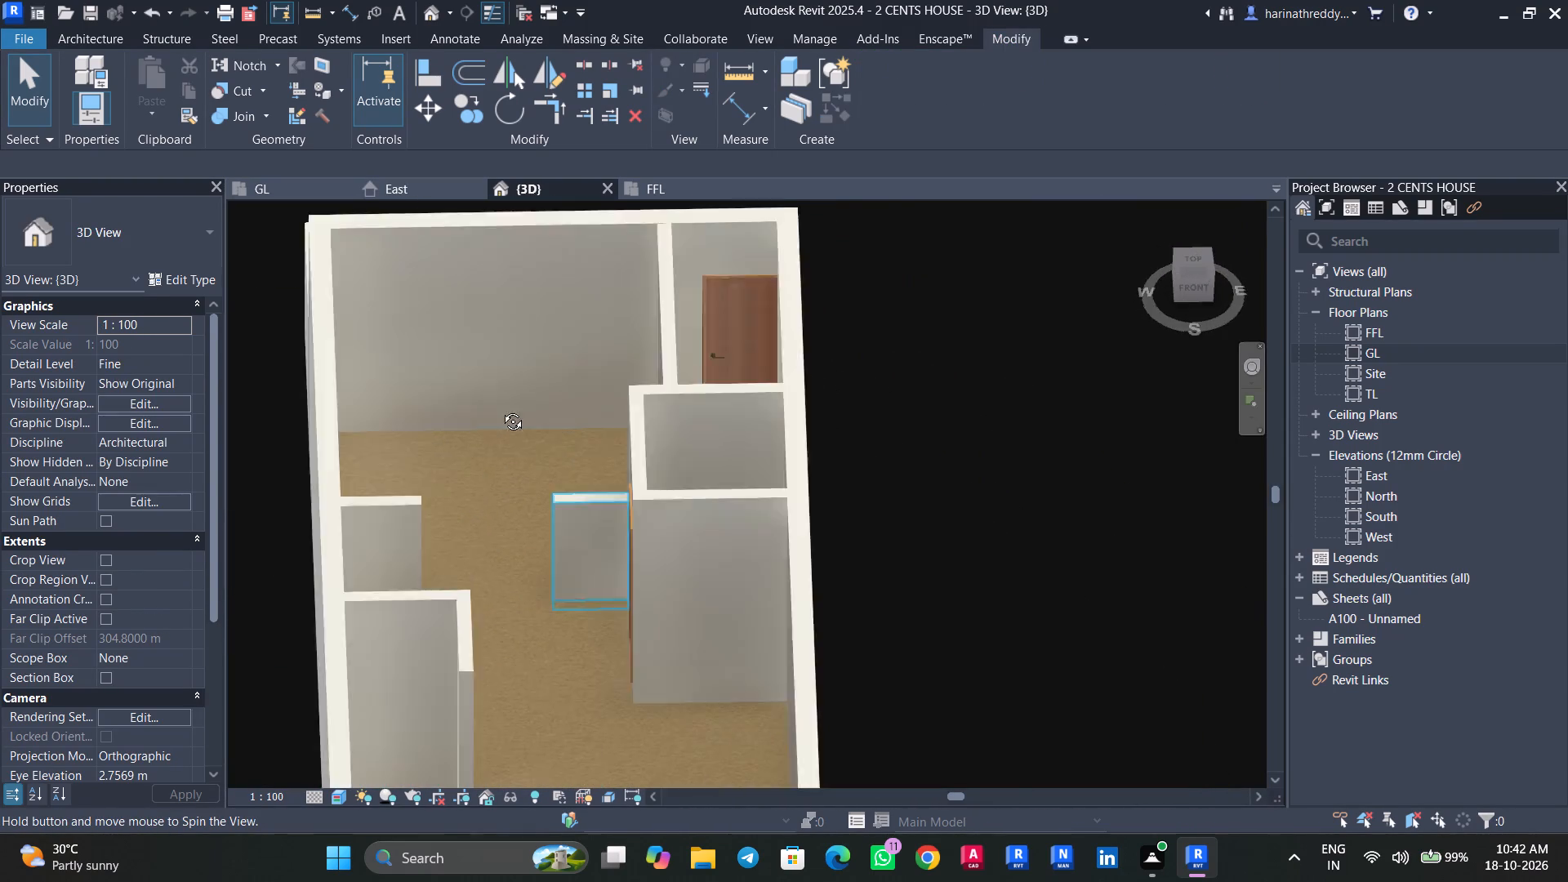
shift+middle_drag(501, 409, 455, 456)
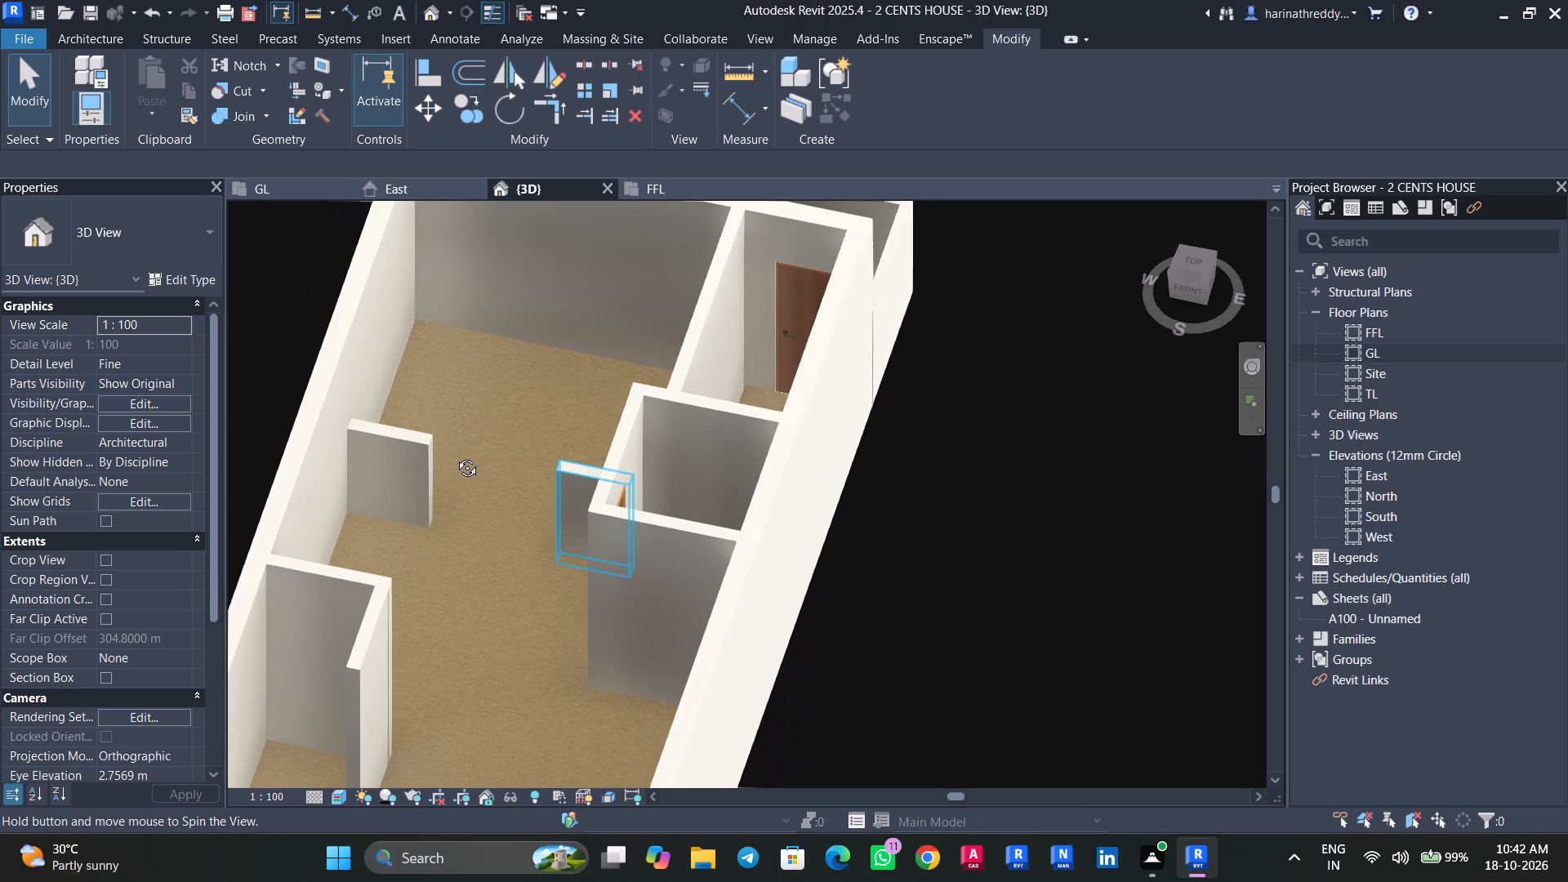
shift+middle_drag(455, 456, 234, 380)
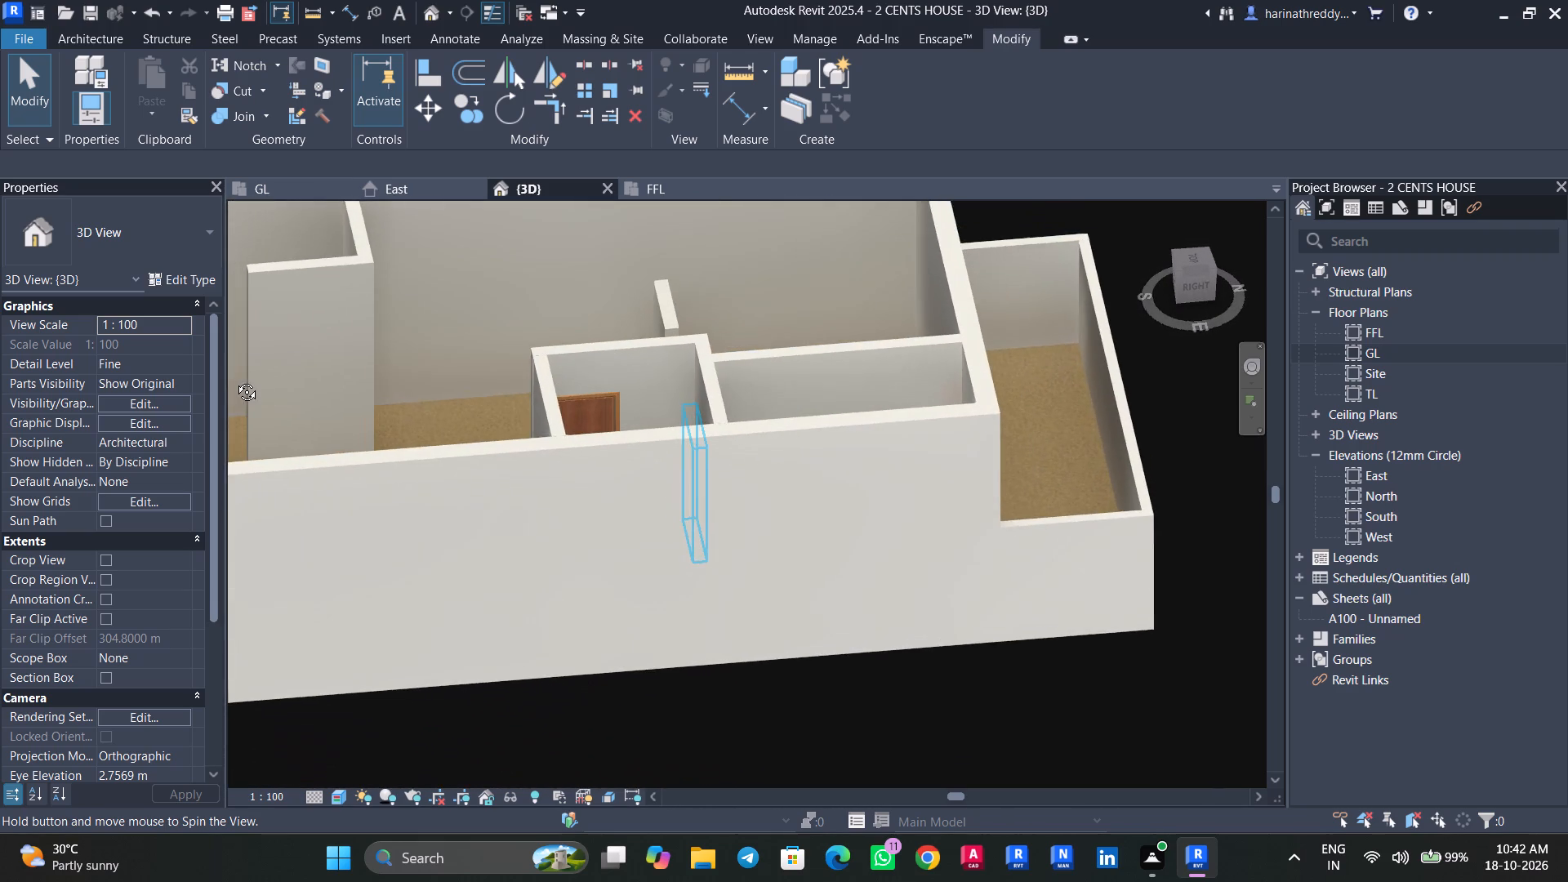
shift+middle_drag(234, 380, 690, 412)
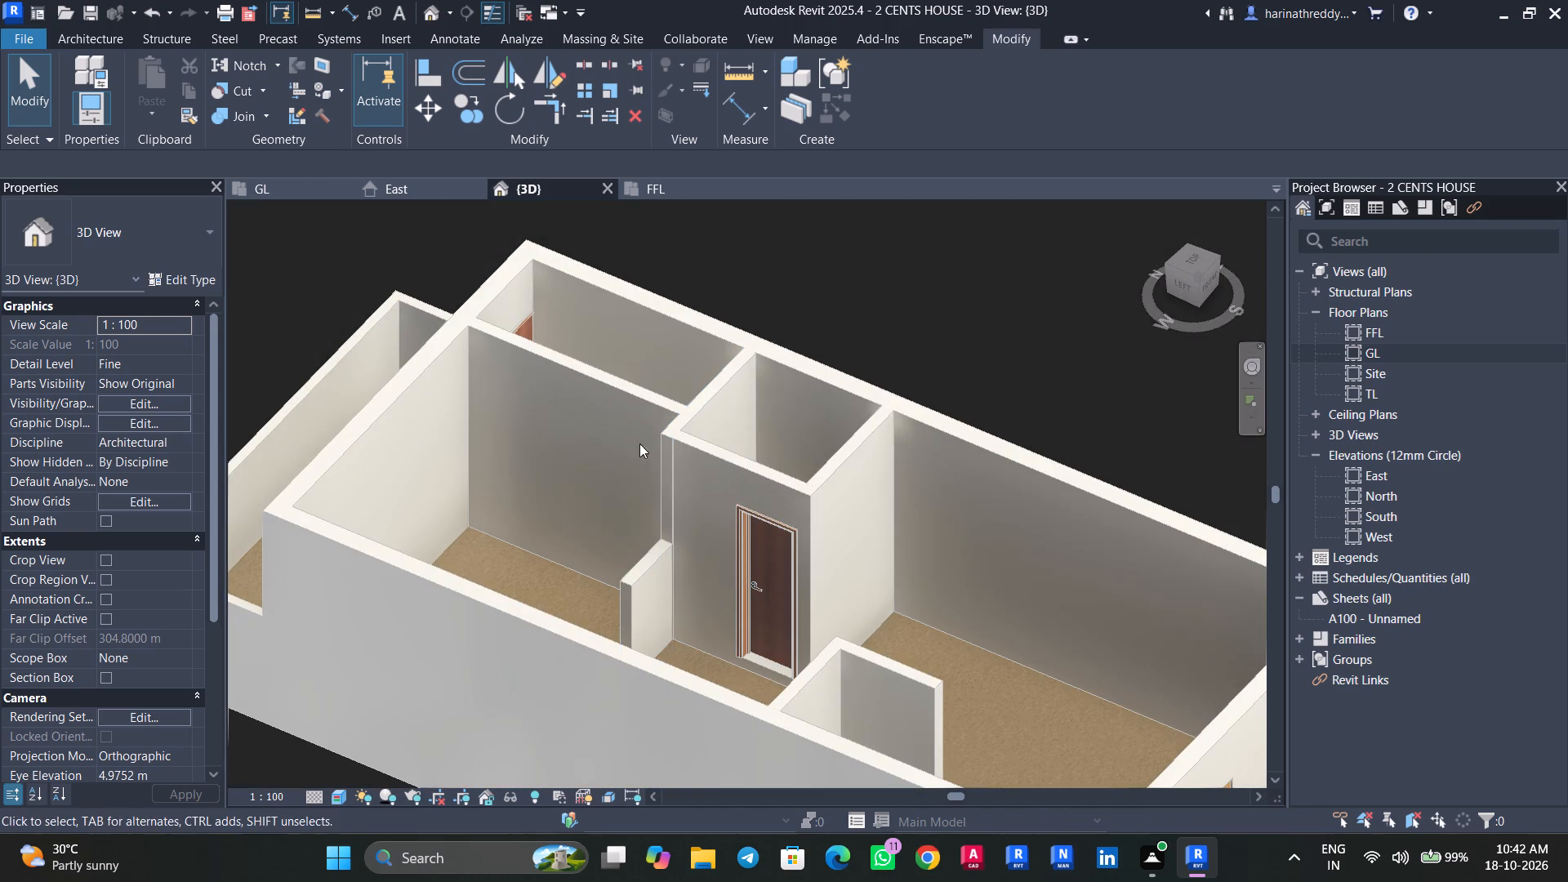
key(Escape)
key(Escape)
scroll(525, 510, down, 1)
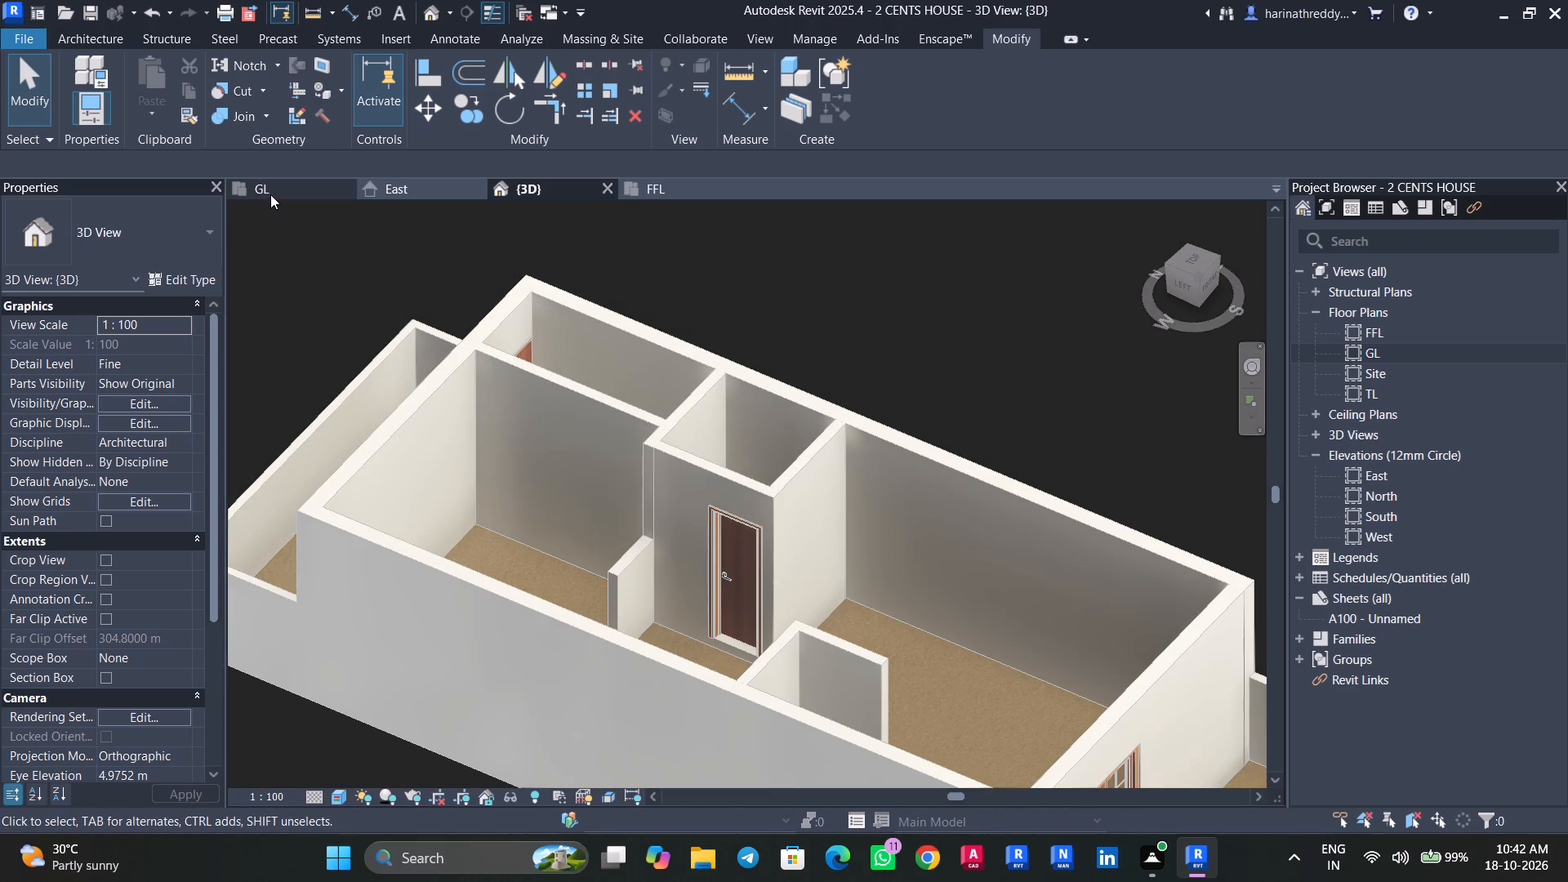
Set the imported plan image's draw layer to Foreground in the GL floor plan.
click(266, 192)
scroll(472, 548, down, 8)
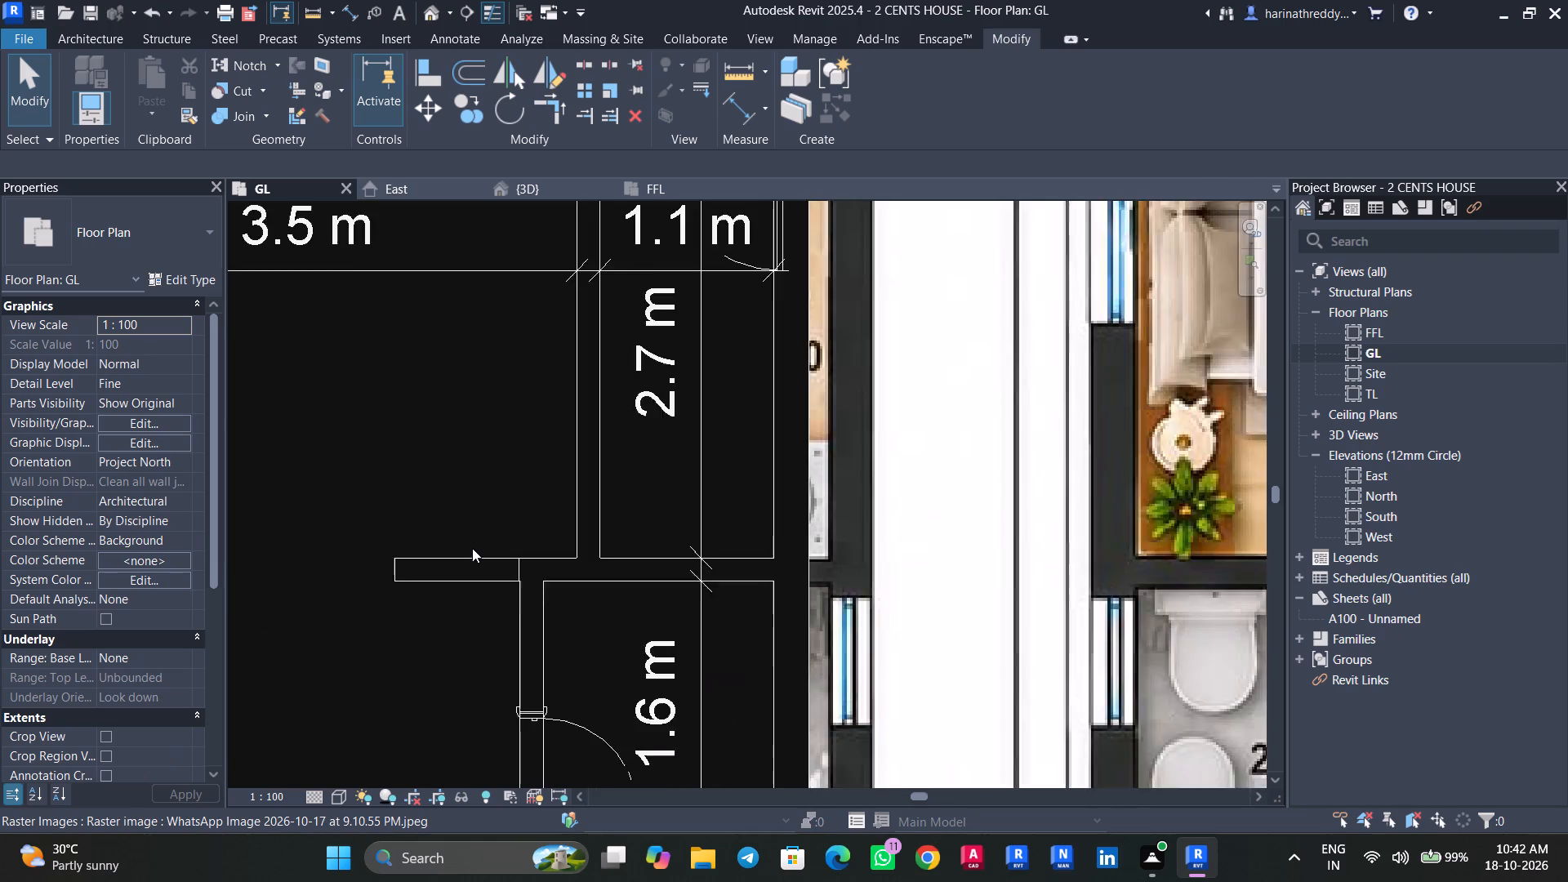
scroll(472, 548, down, 10)
click(449, 520)
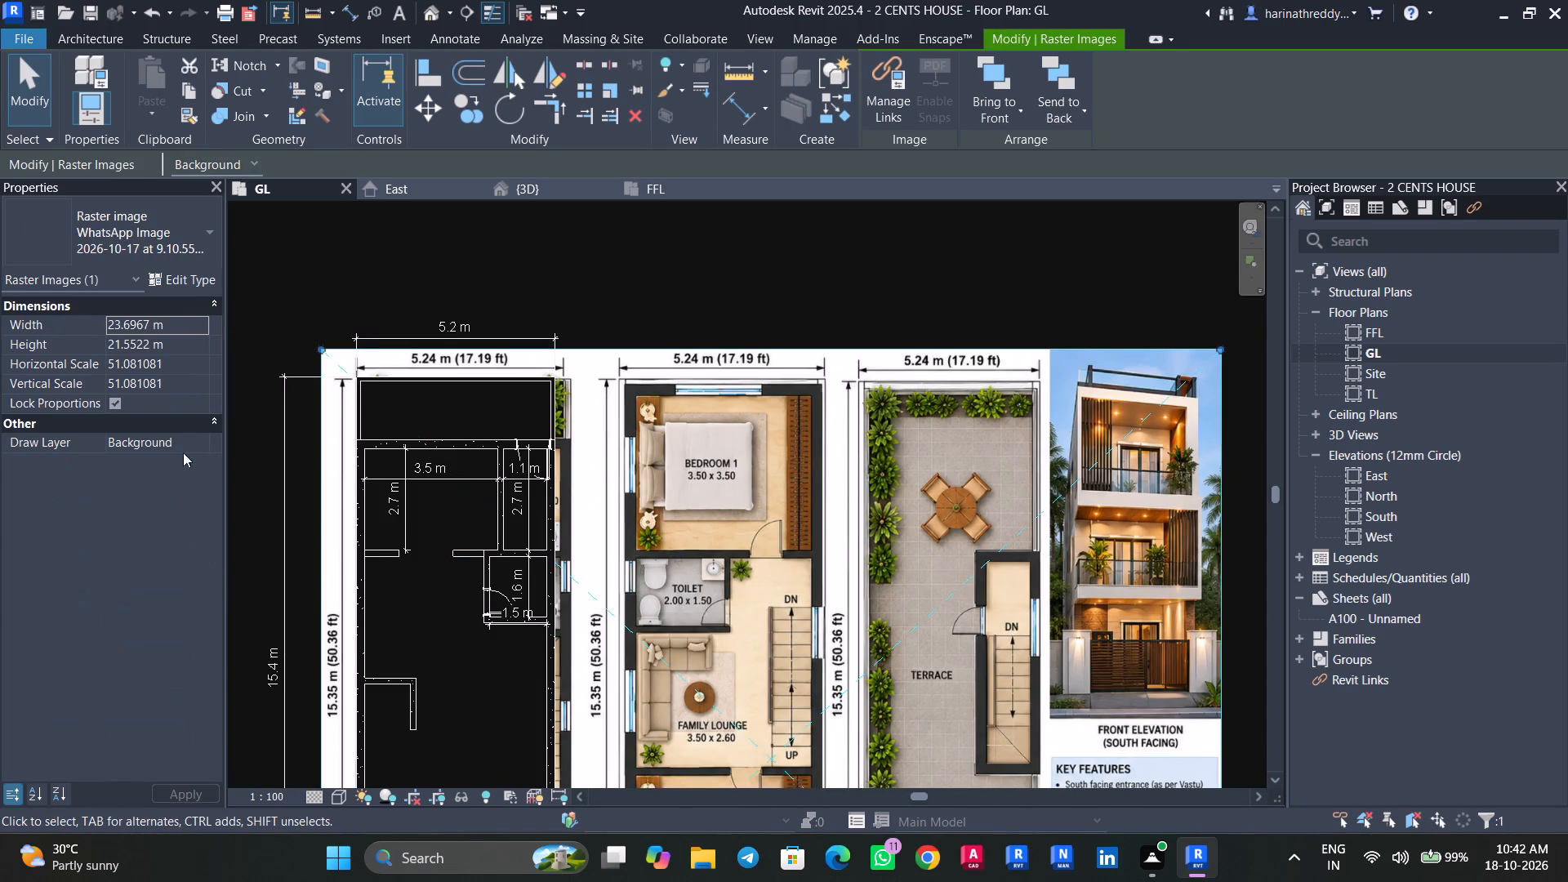
click(191, 438)
click(203, 441)
click(171, 475)
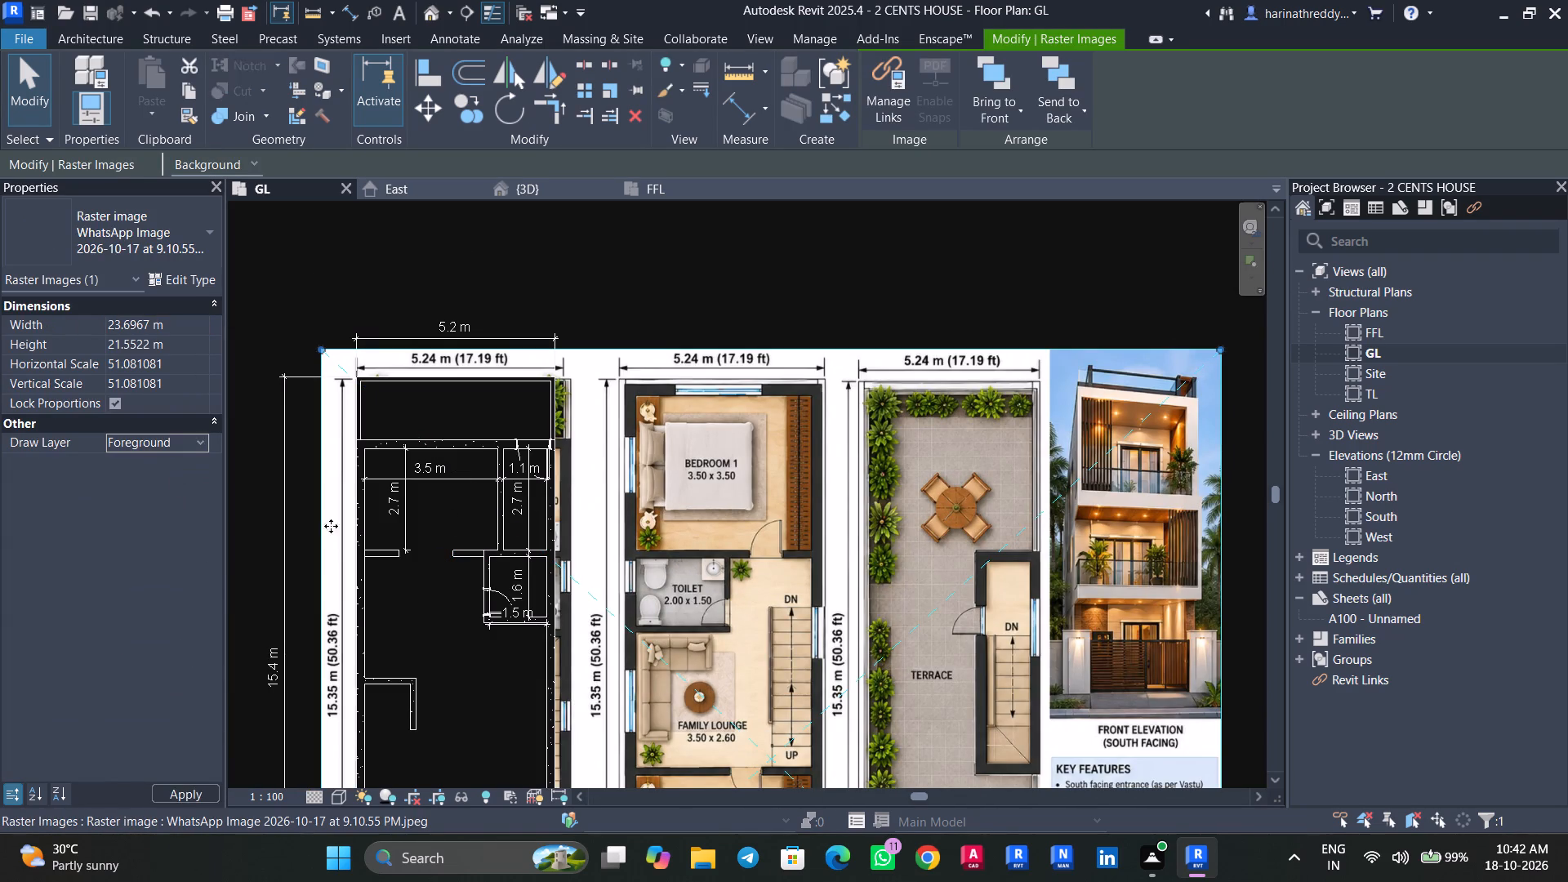
key(Escape)
Measure the width of the window opening beside the double entrance door in the living room's parking-side wall on the plan image.
scroll(458, 605, up, 5)
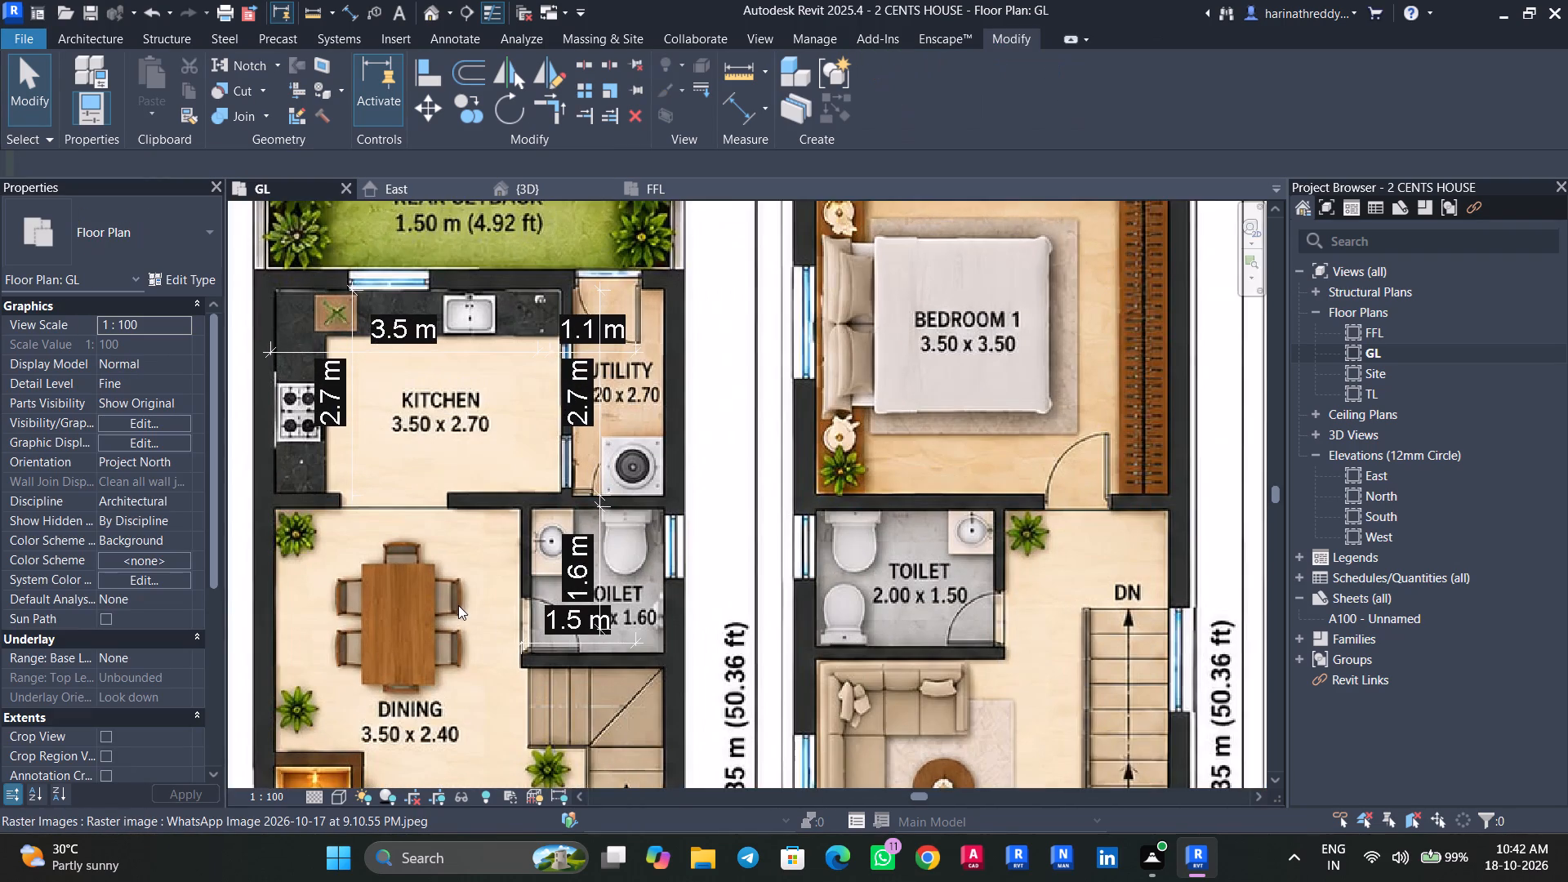
middle_drag(458, 605, 514, 535)
scroll(516, 535, down, 4)
middle_drag(530, 595, 588, 416)
middle_drag(576, 599, 584, 501)
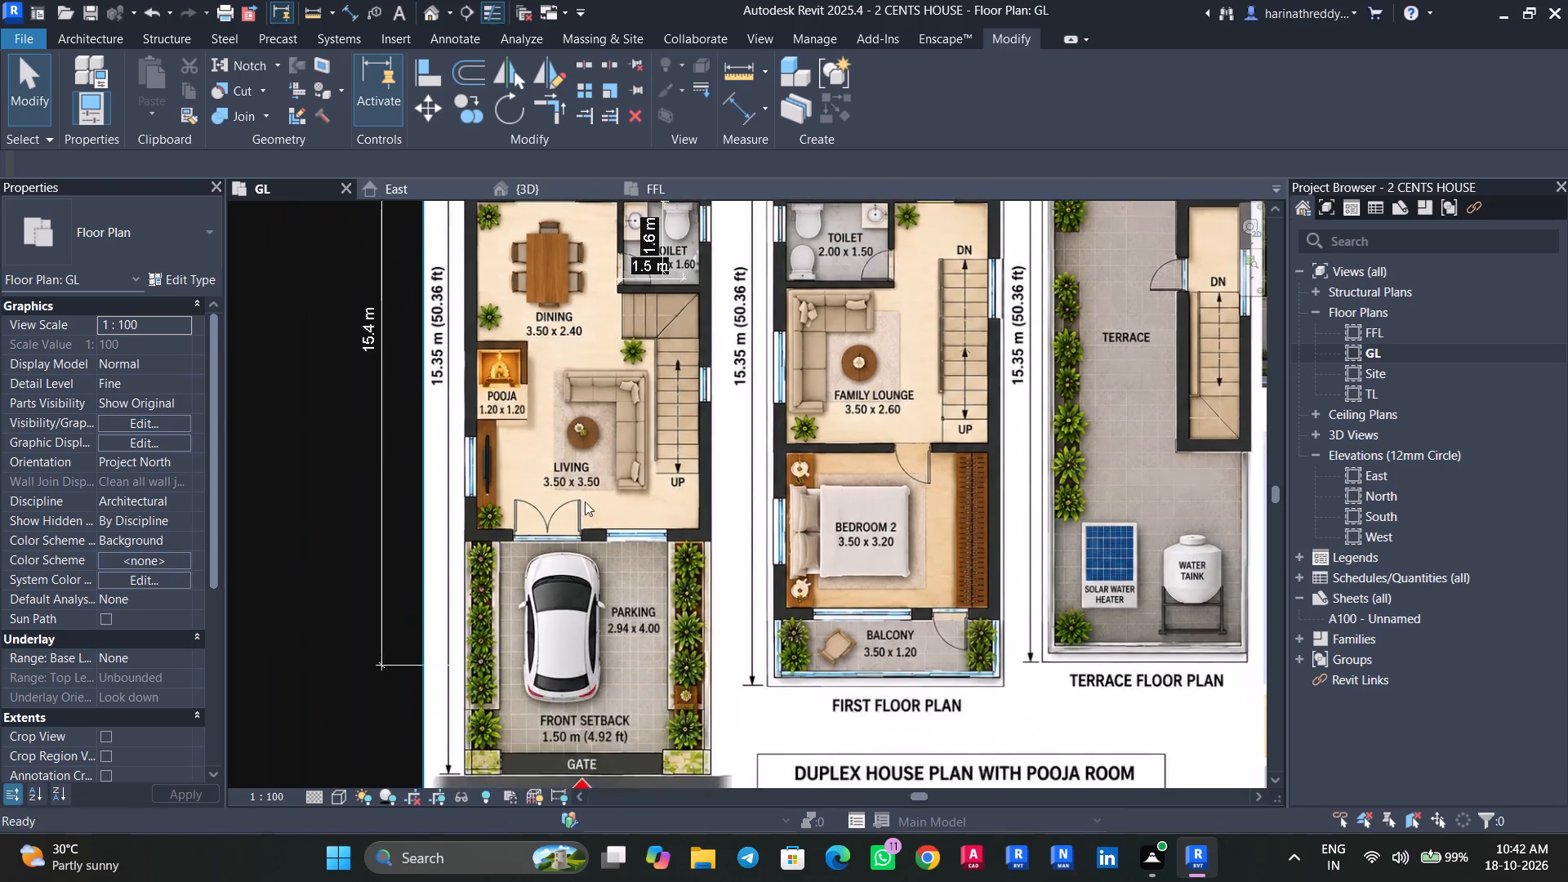
scroll(546, 562, up, 4)
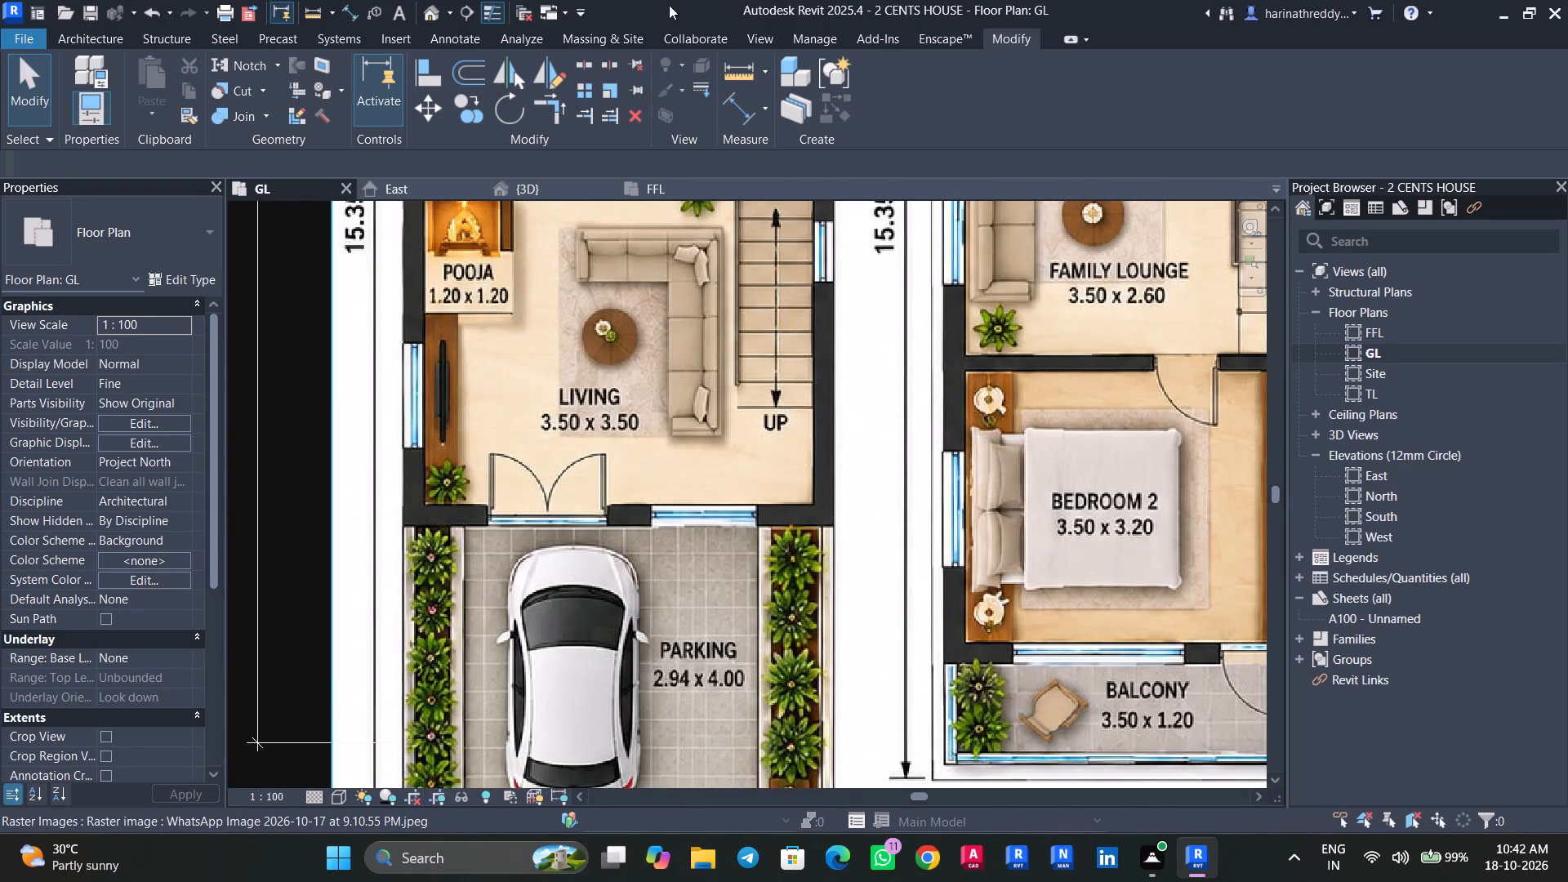
click(607, 86)
scroll(715, 529, up, 5)
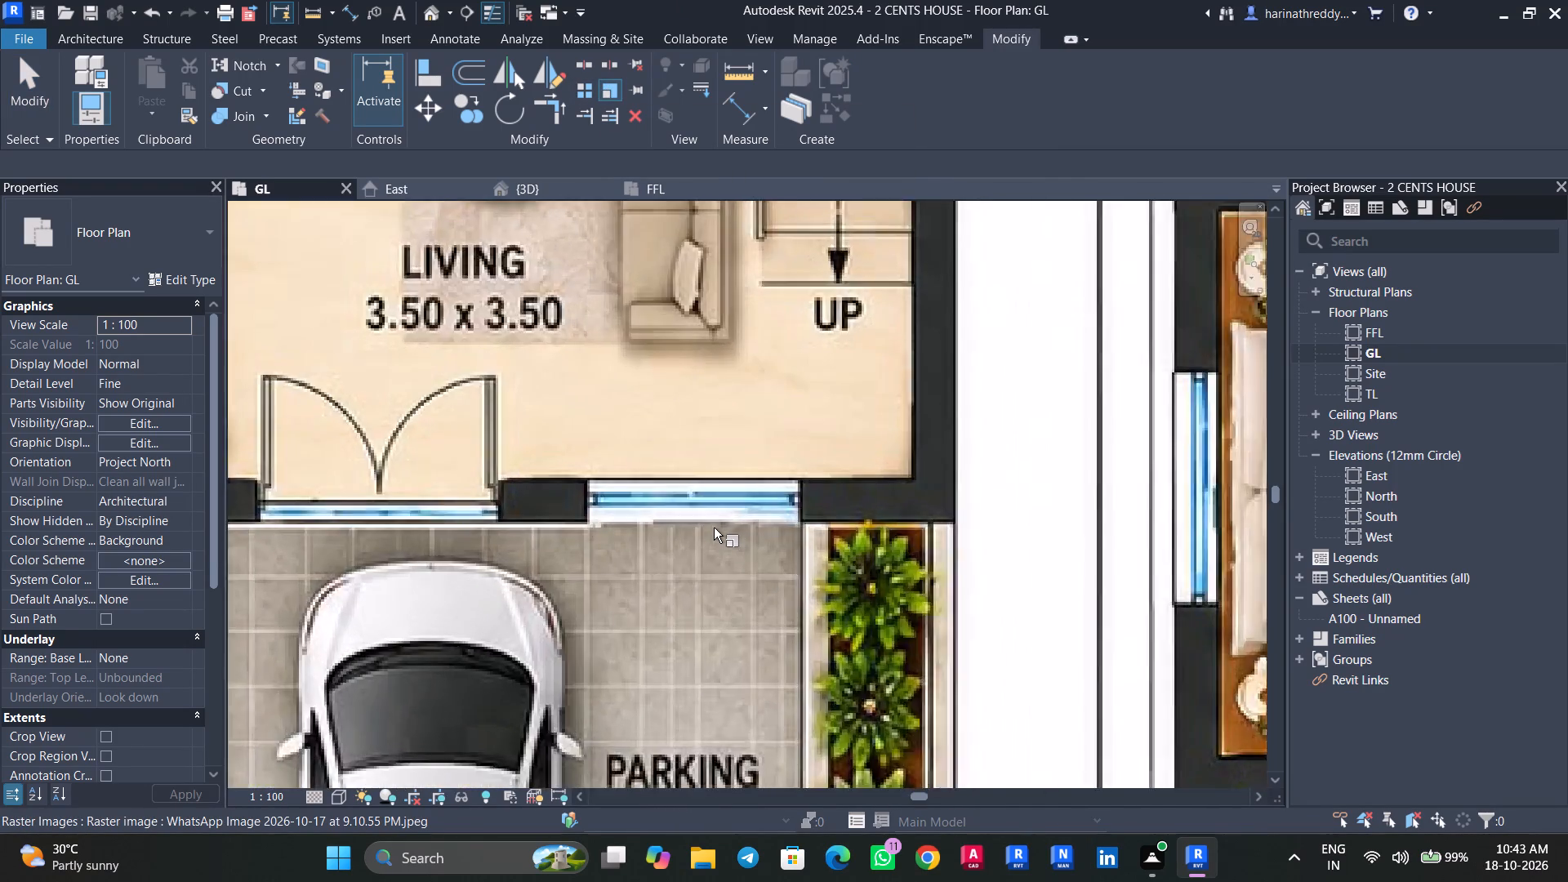
scroll(714, 528, up, 4)
click(492, 449)
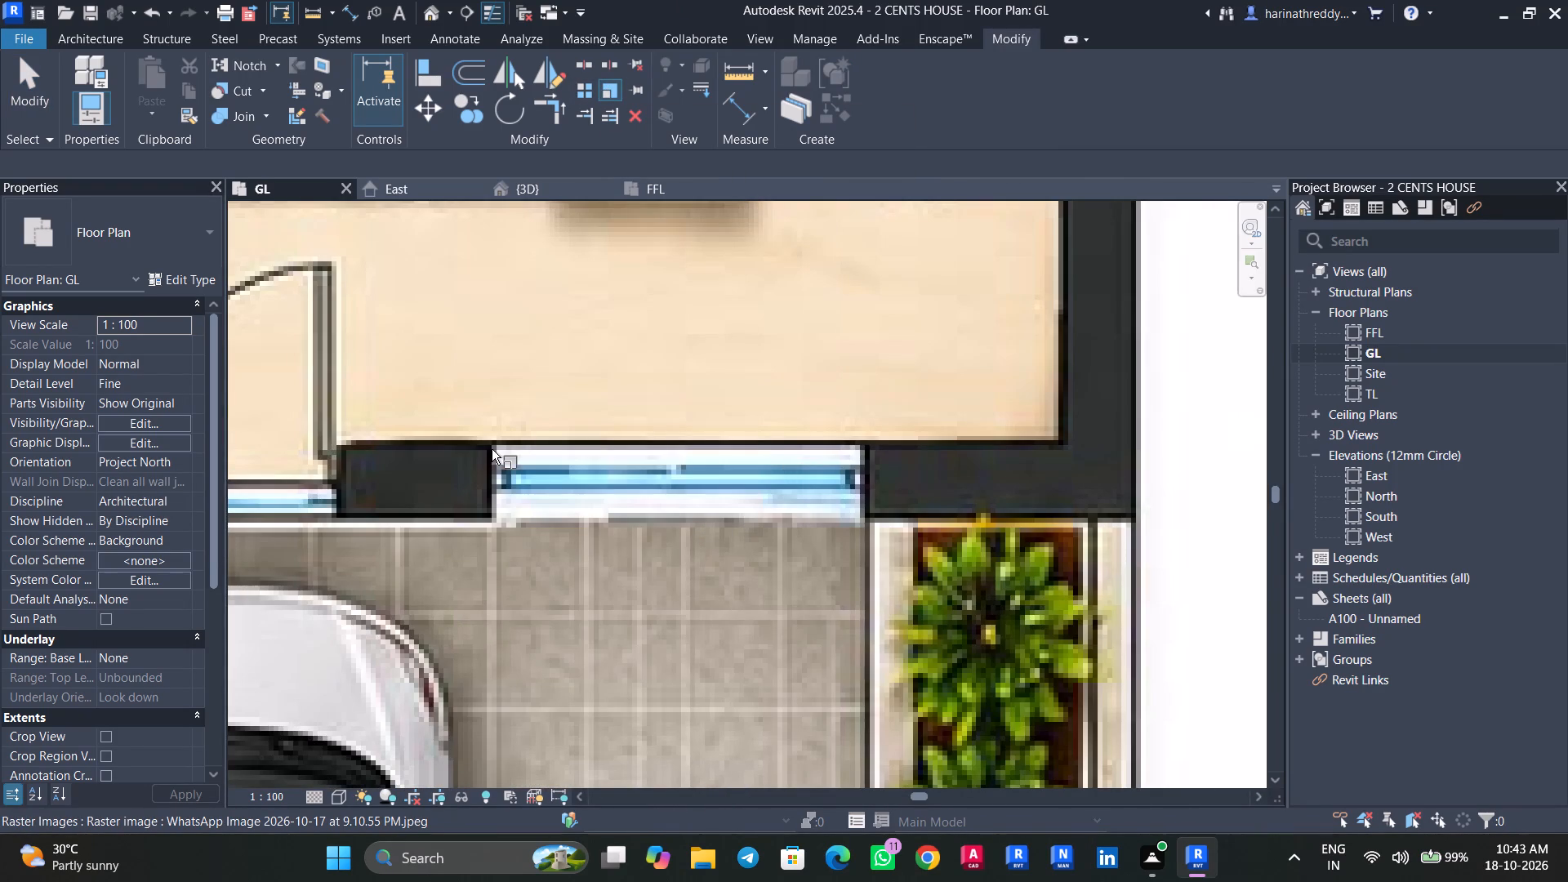
key(Escape)
key(Escape)
click(670, 376)
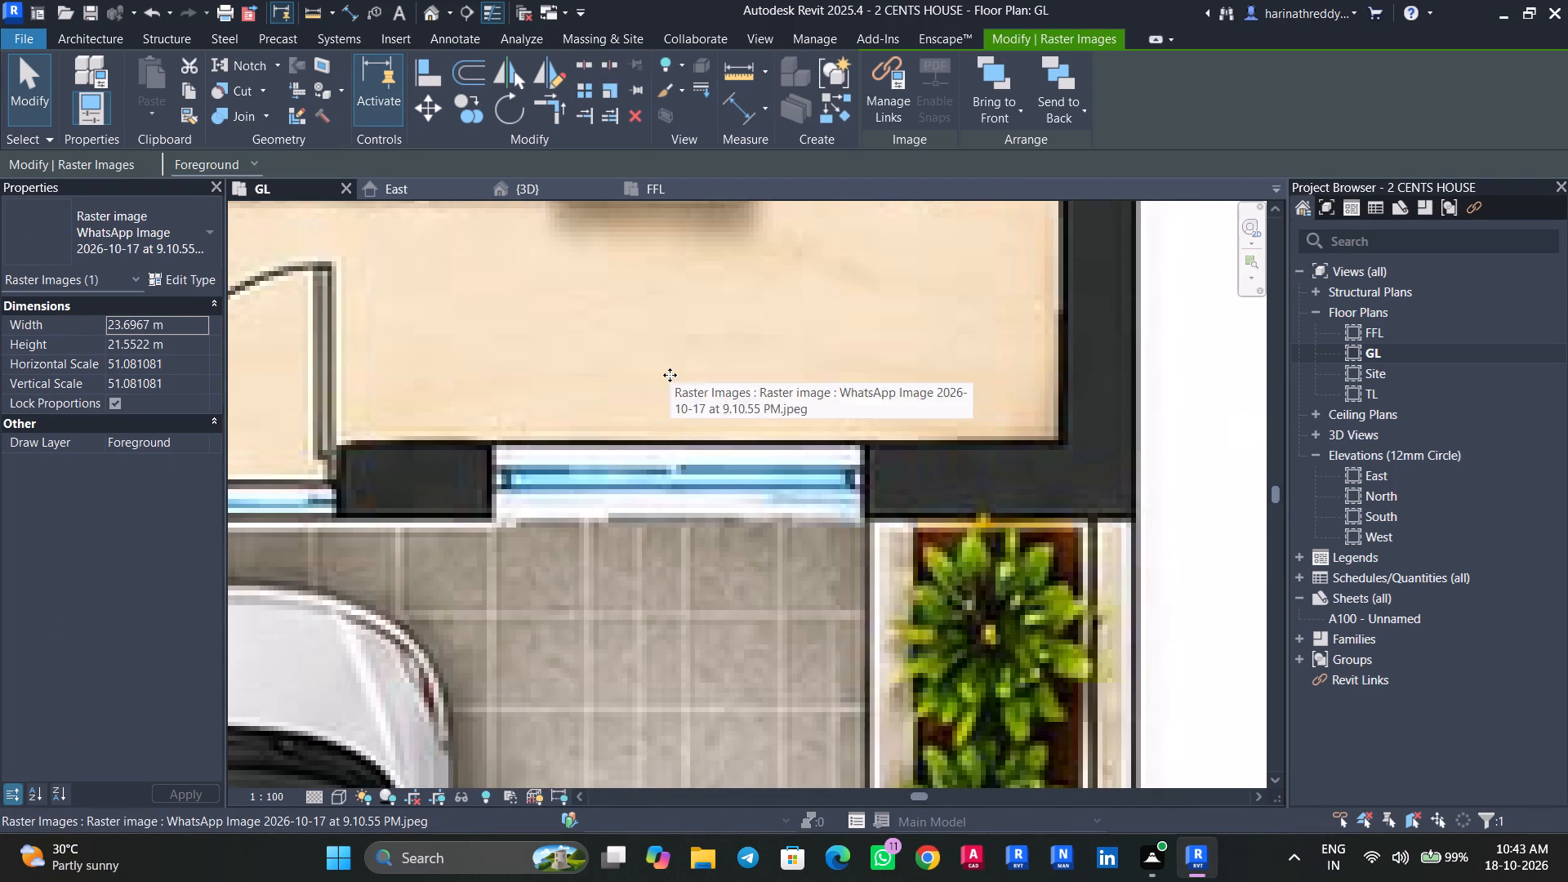
click(604, 94)
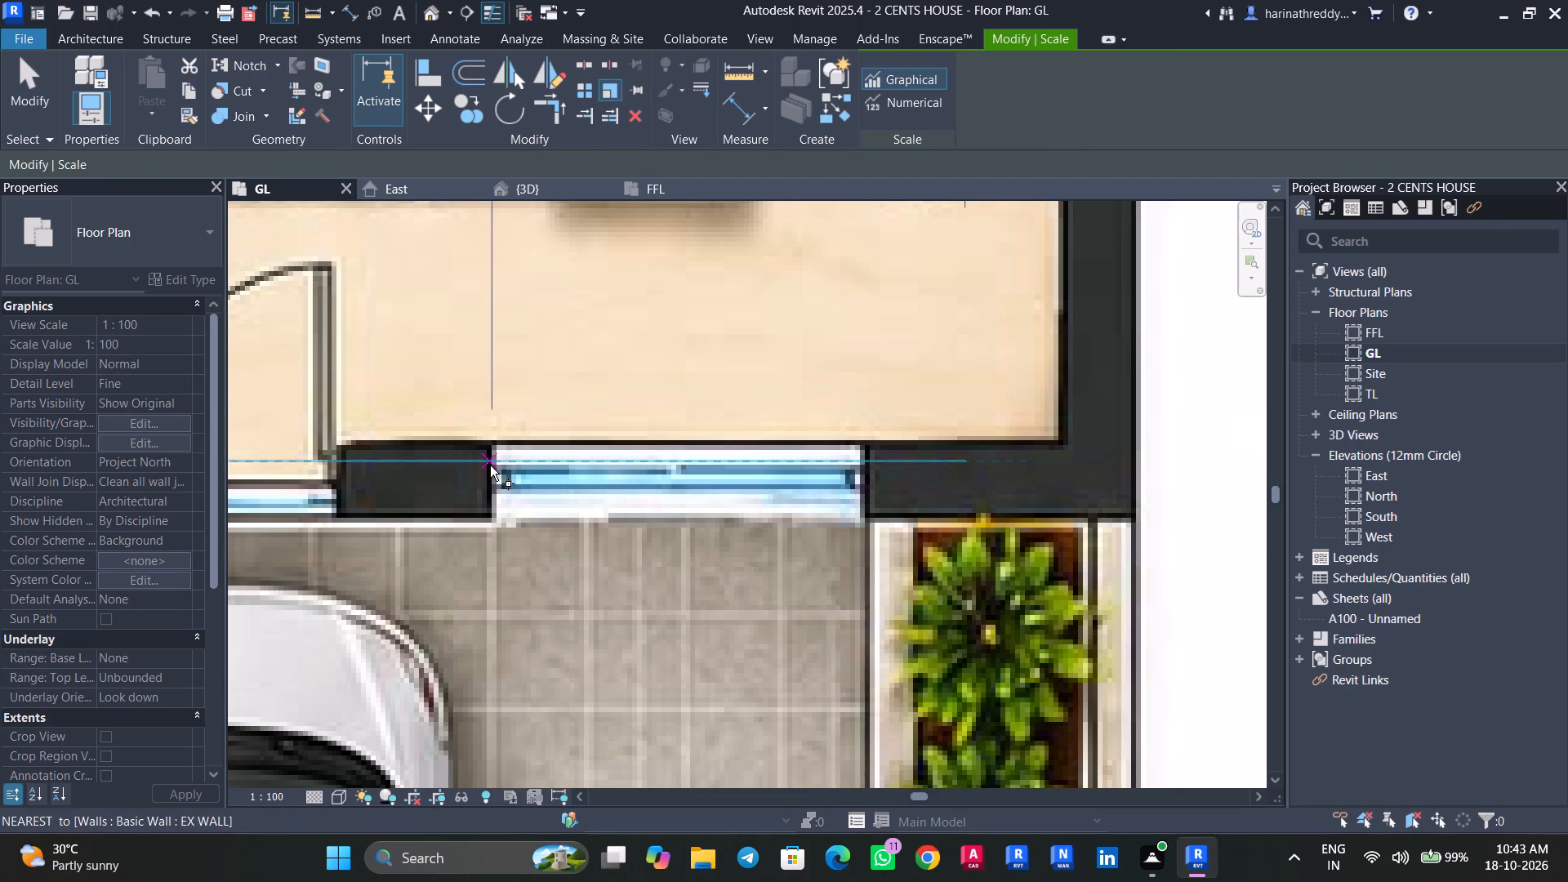
click(490, 465)
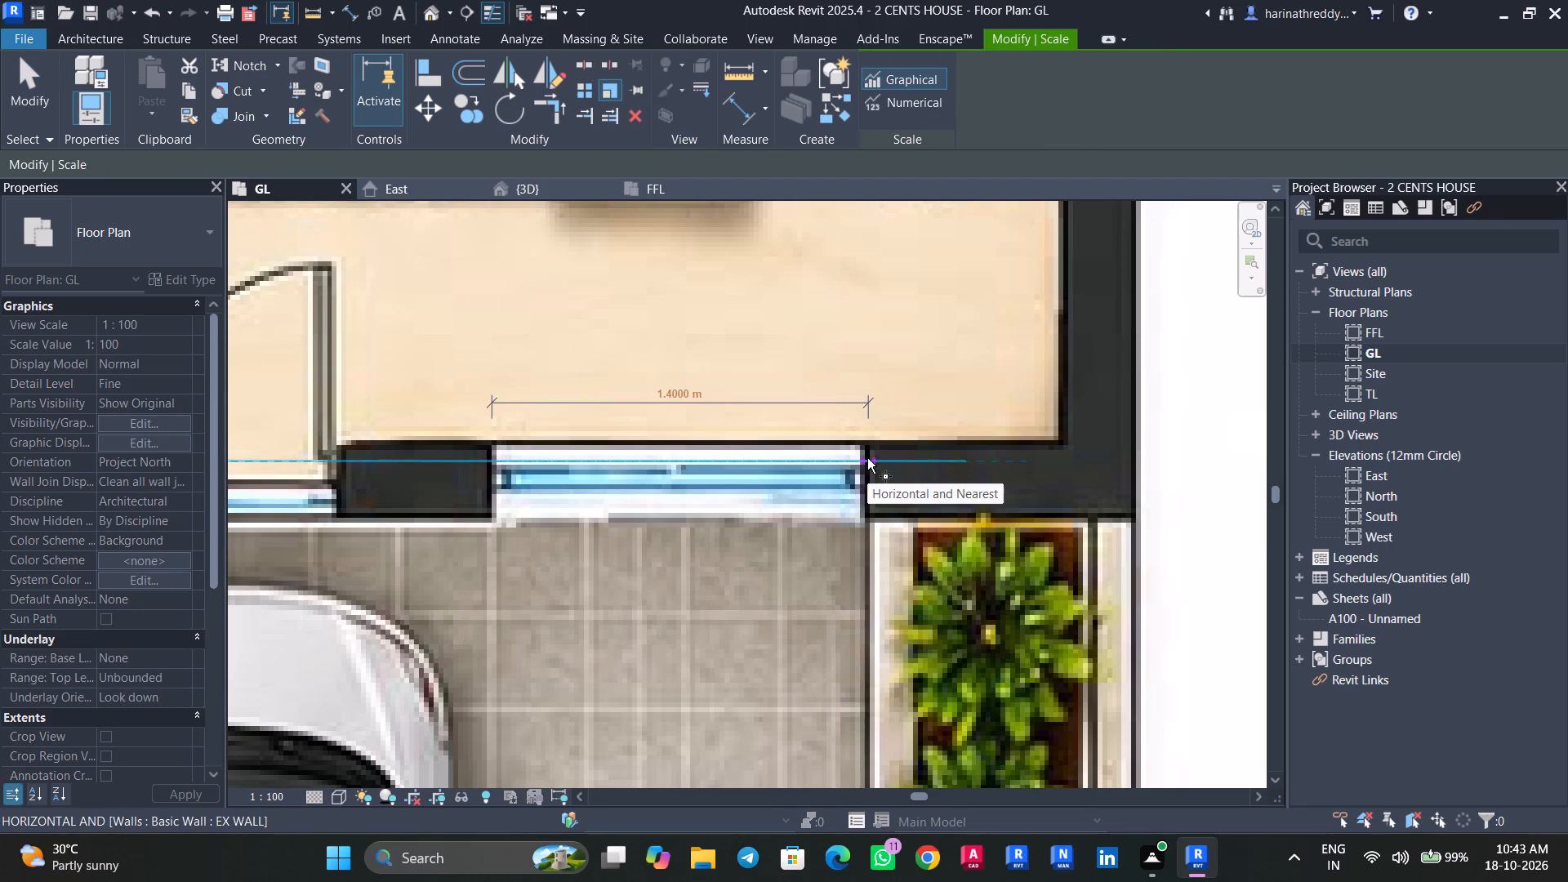
key(Escape)
key(Escape)
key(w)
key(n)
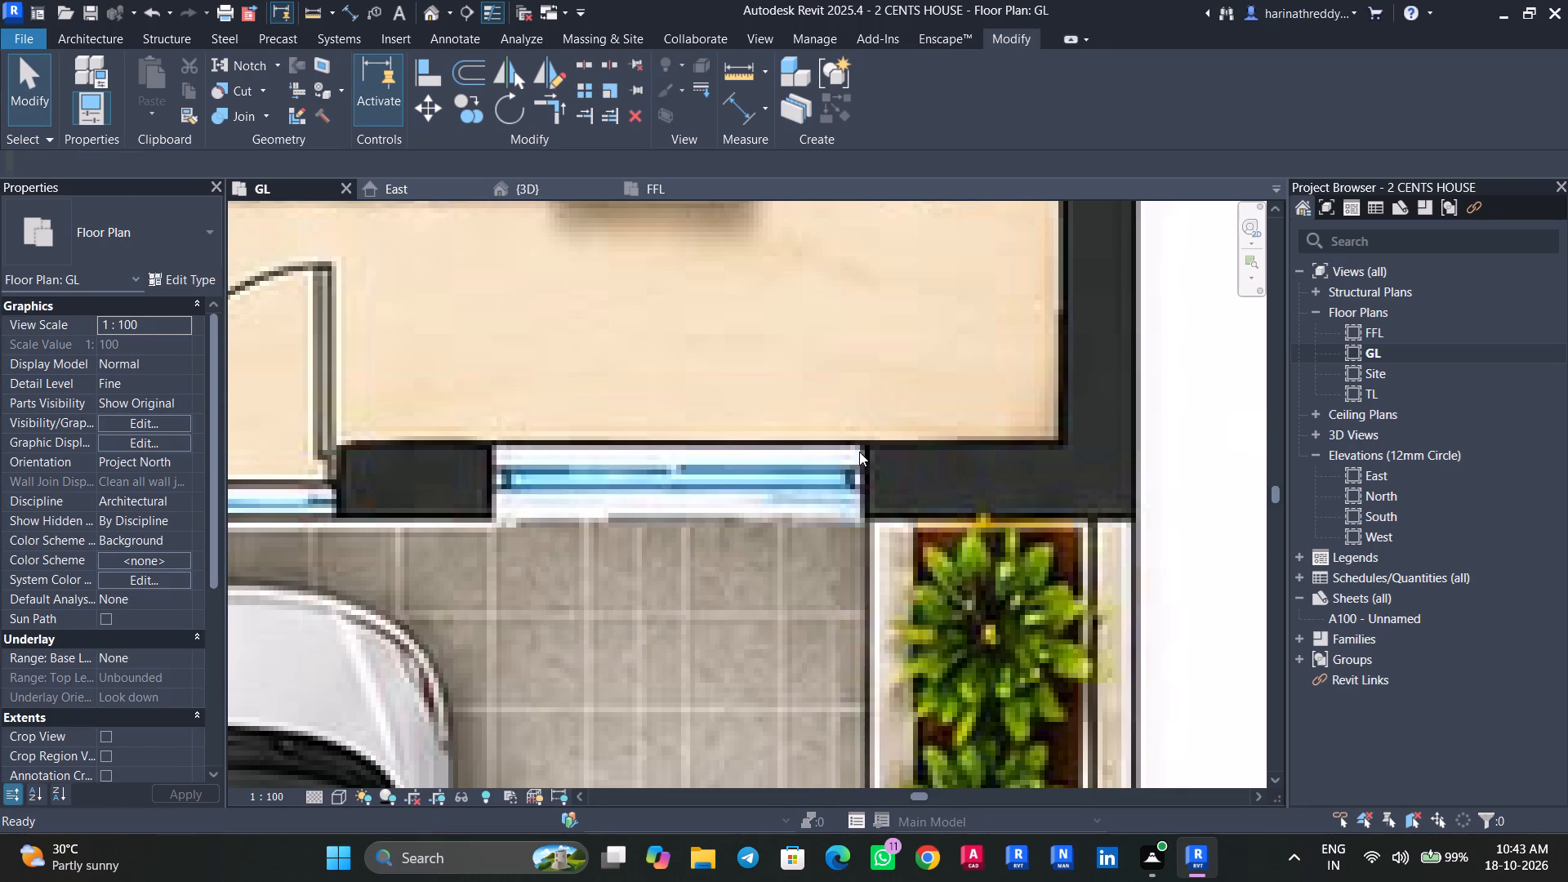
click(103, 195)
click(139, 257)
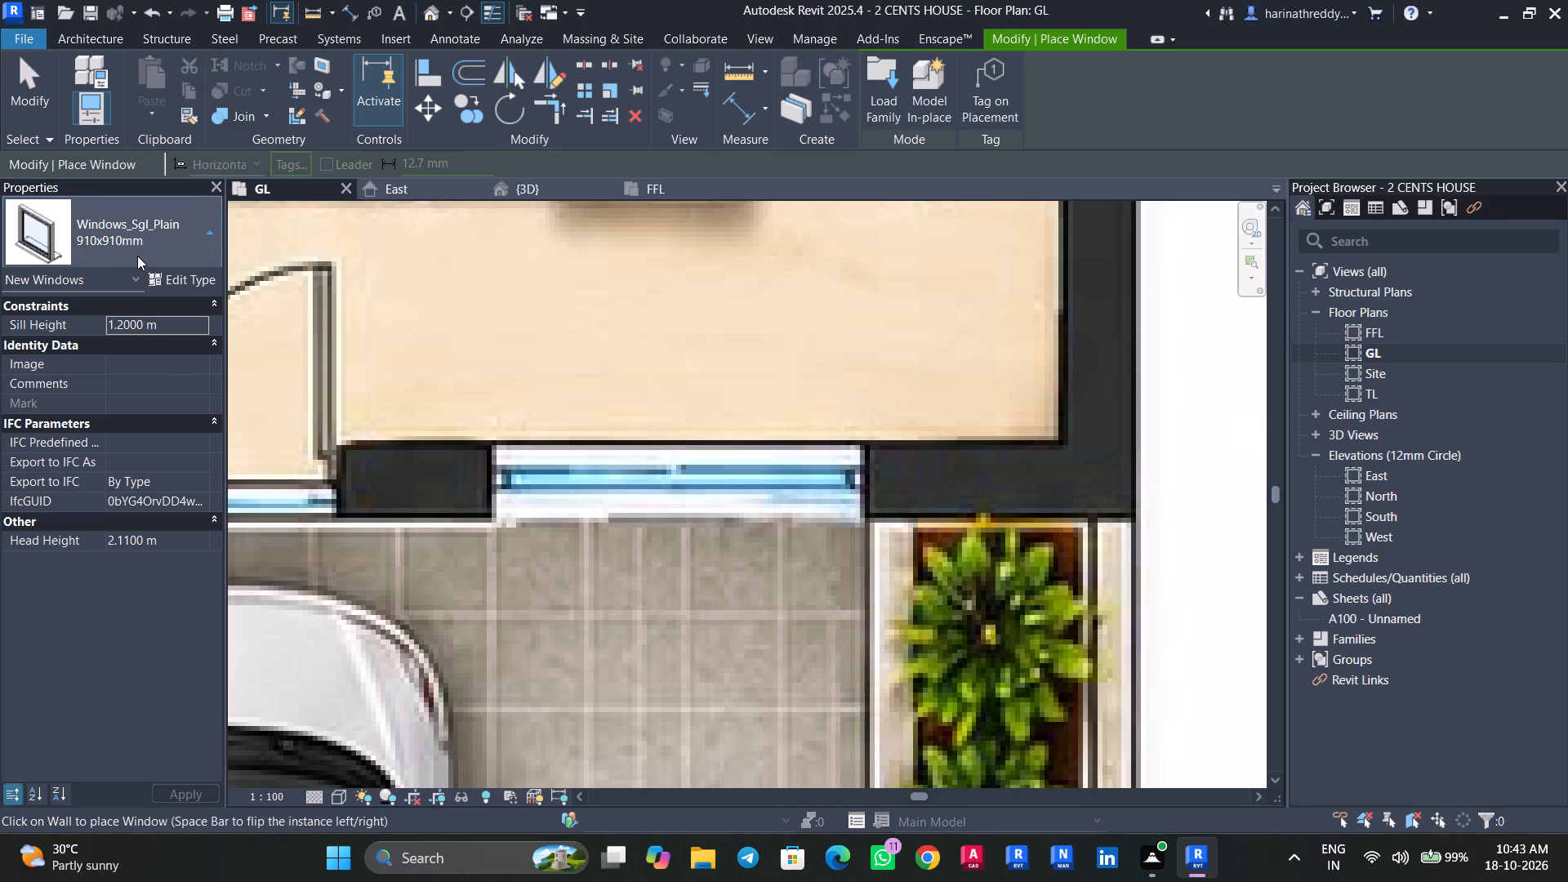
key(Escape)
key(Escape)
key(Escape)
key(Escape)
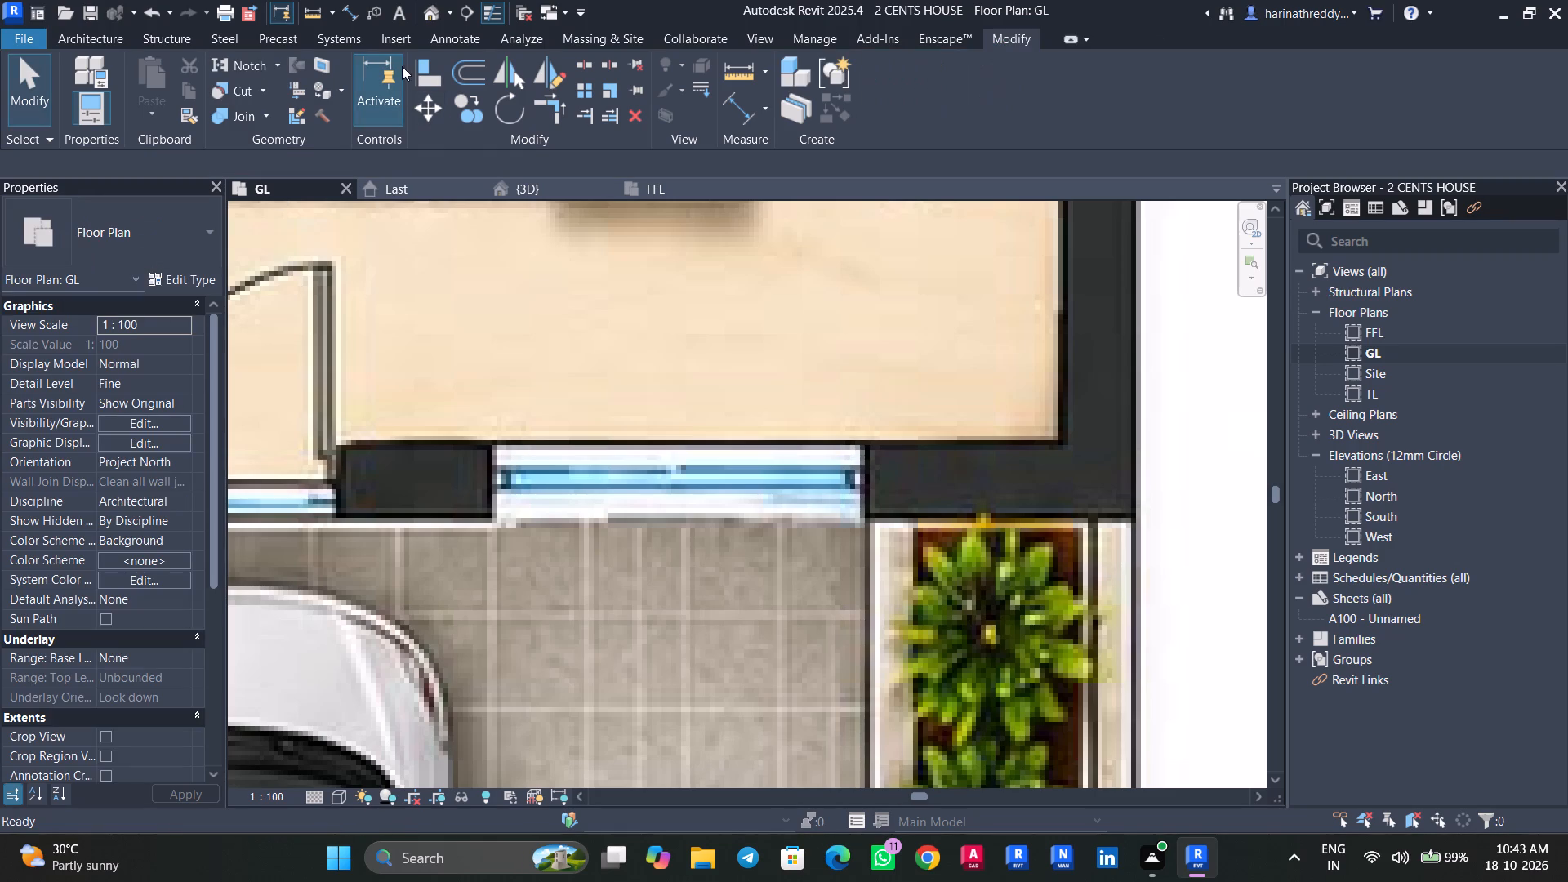
Load the Windows_Dbl_Variable_Casement family from the Windows category of the Autodesk family library.
click(404, 38)
click(880, 108)
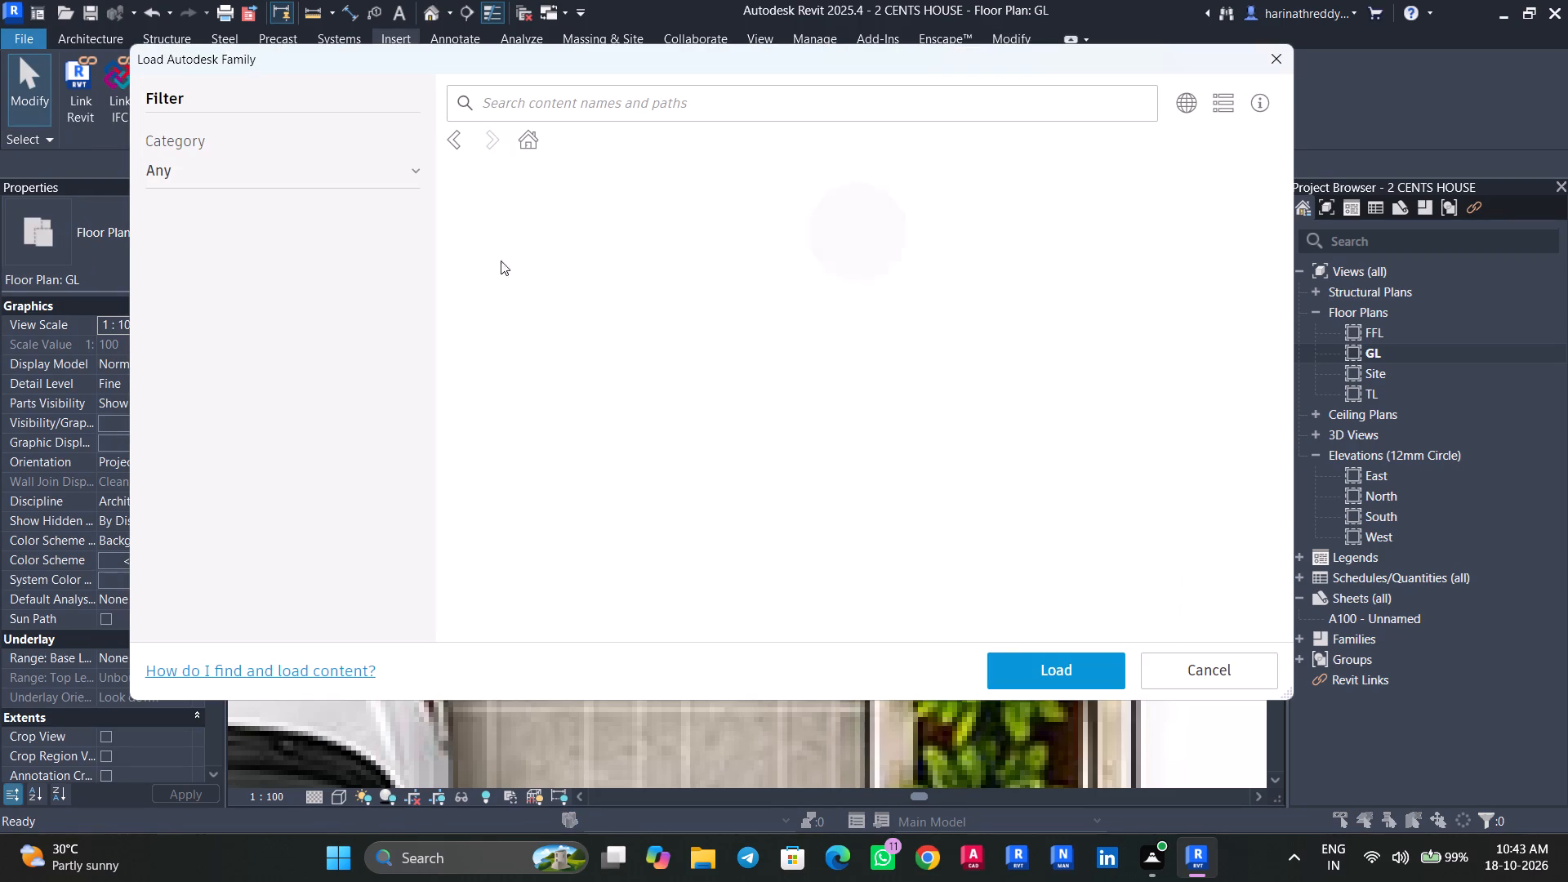
click(536, 144)
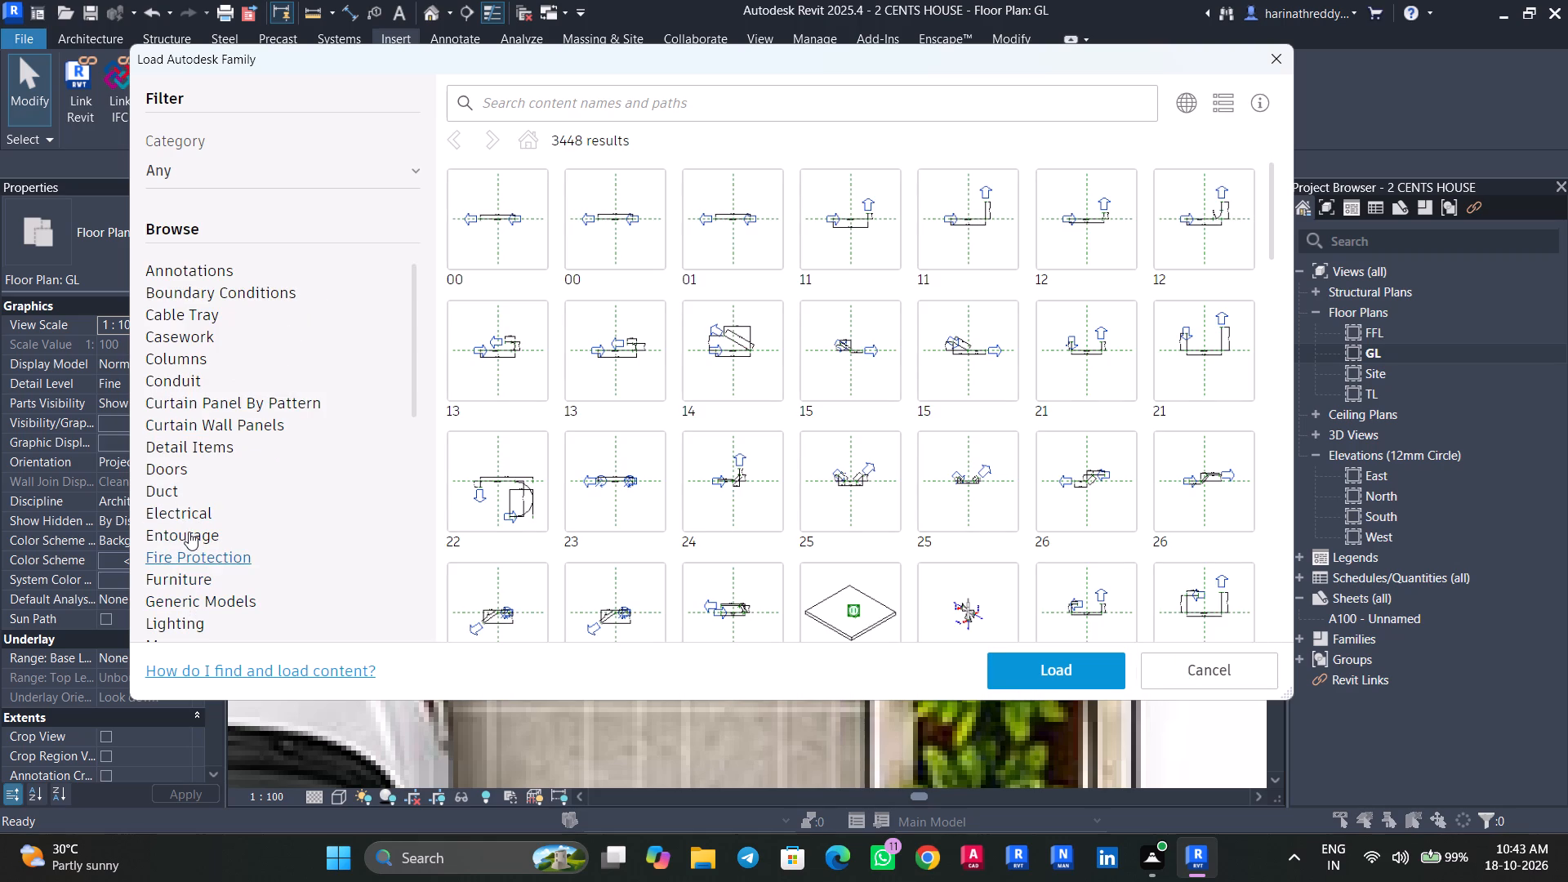
scroll(190, 501, down, 3)
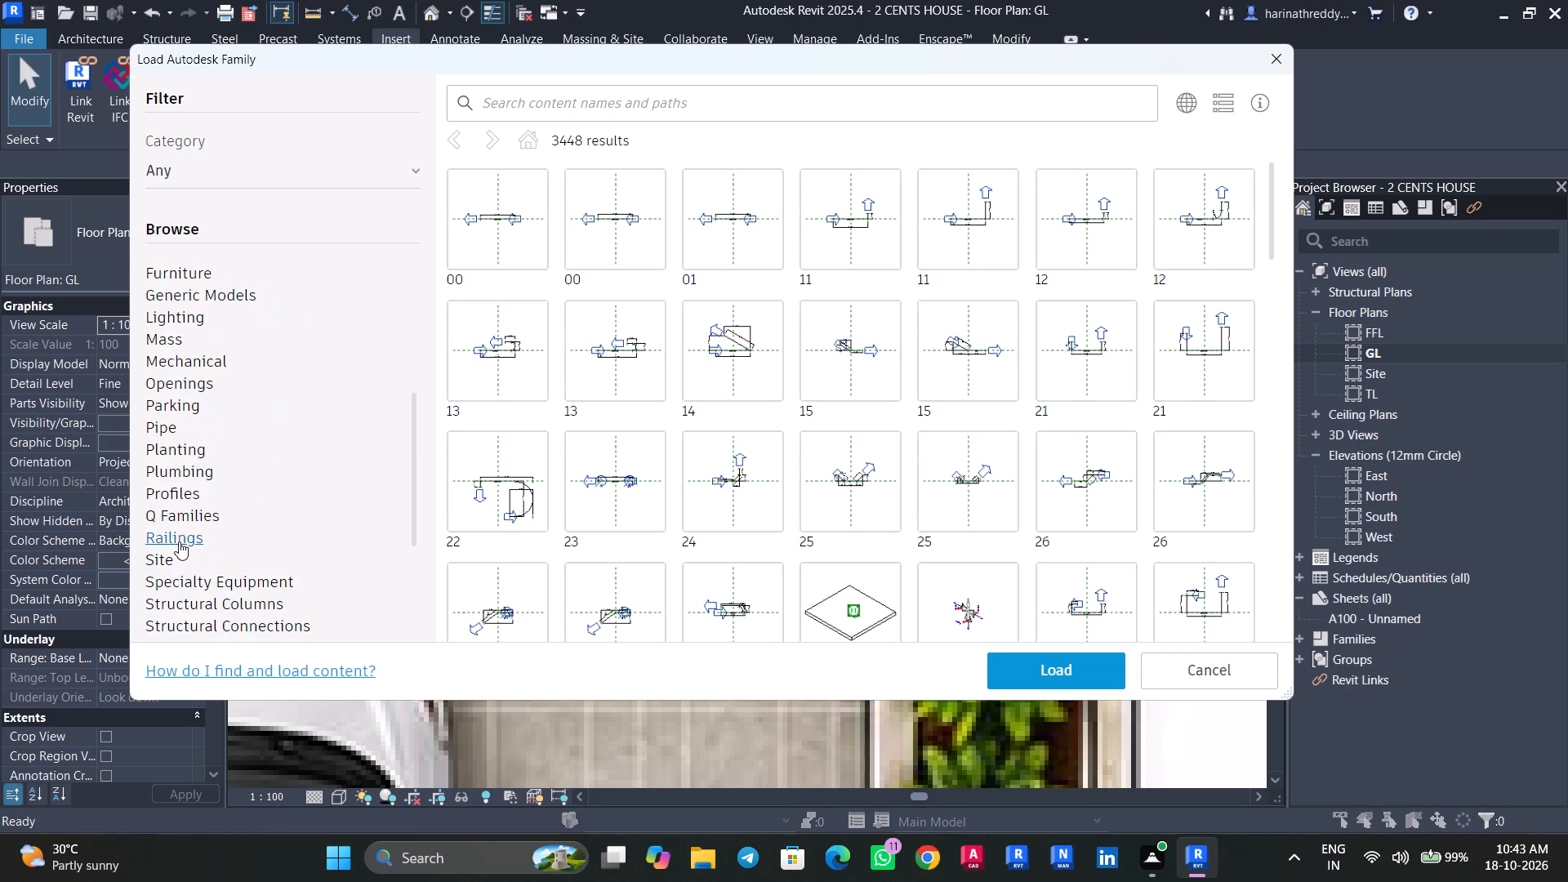
scroll(179, 541, down, 3)
click(177, 625)
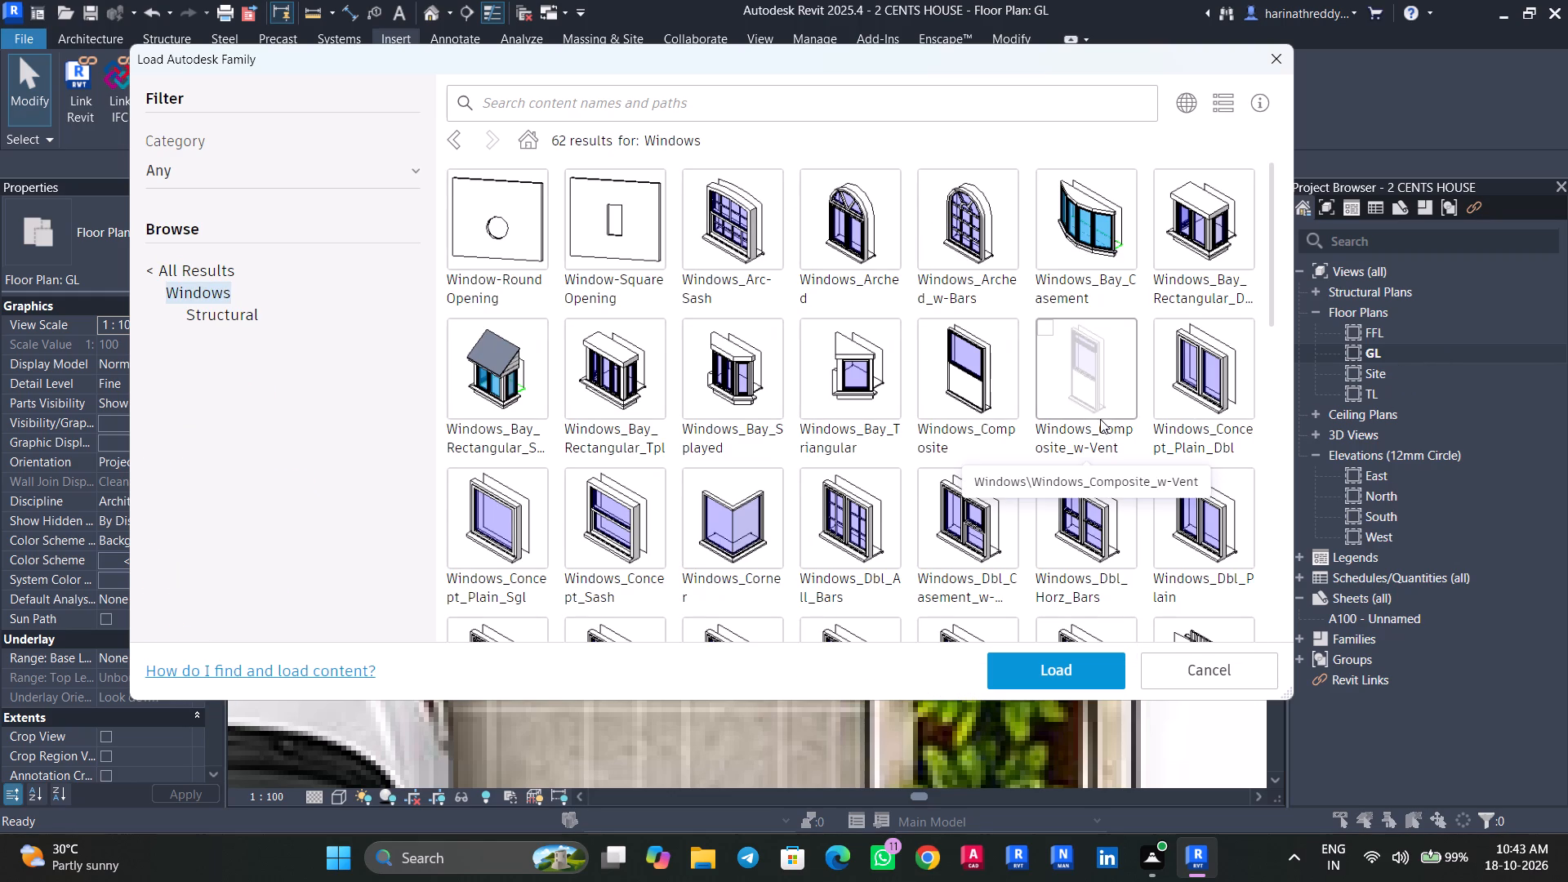
scroll(1056, 446, down, 4)
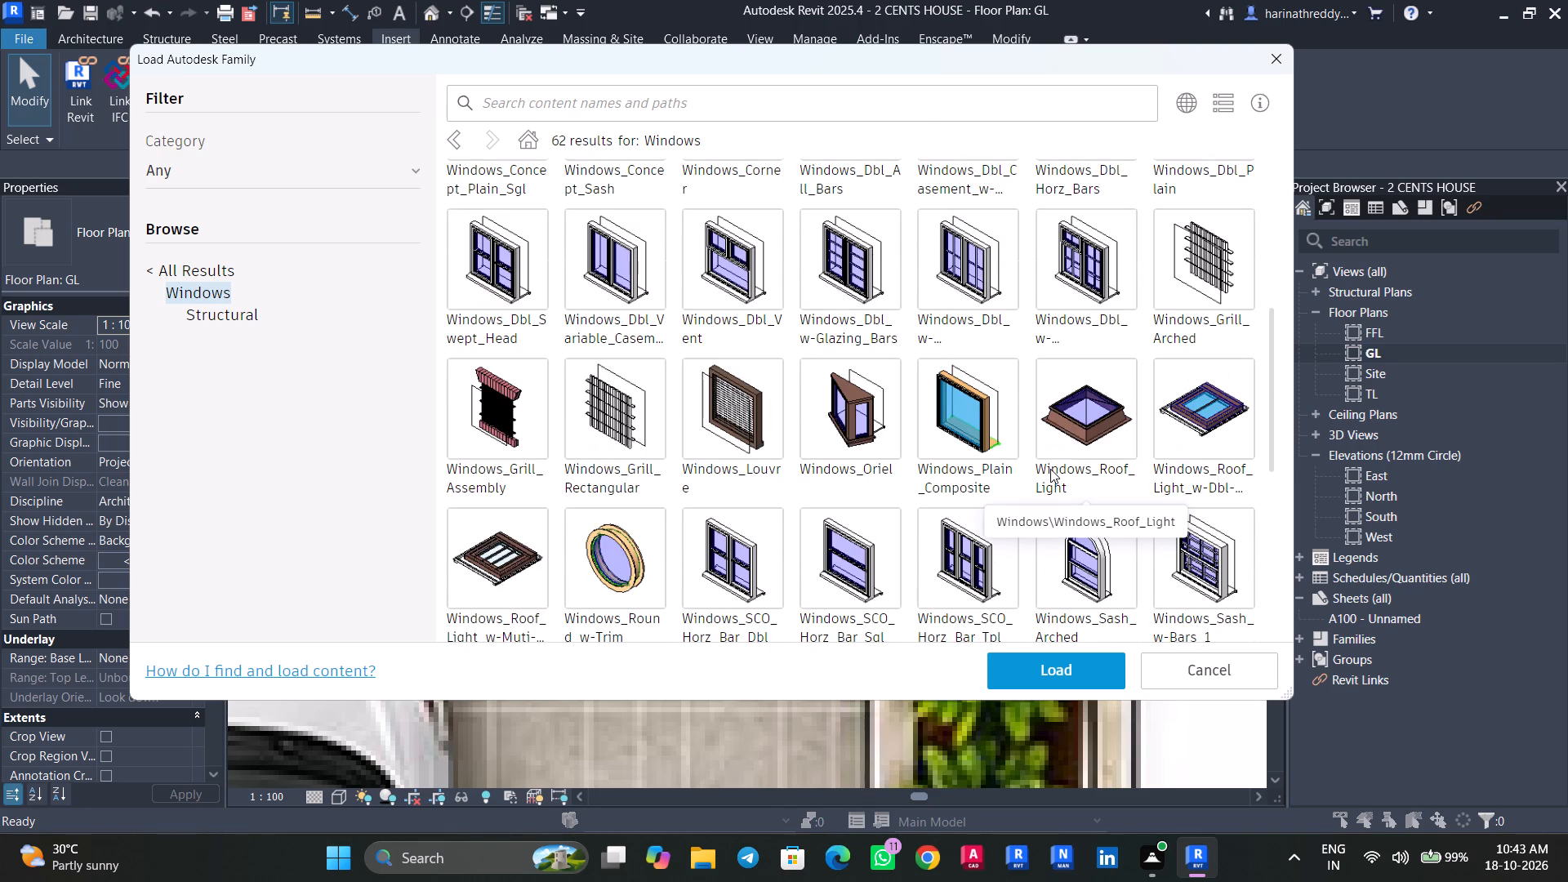
scroll(1045, 513, down, 2)
scroll(1014, 613, down, 5)
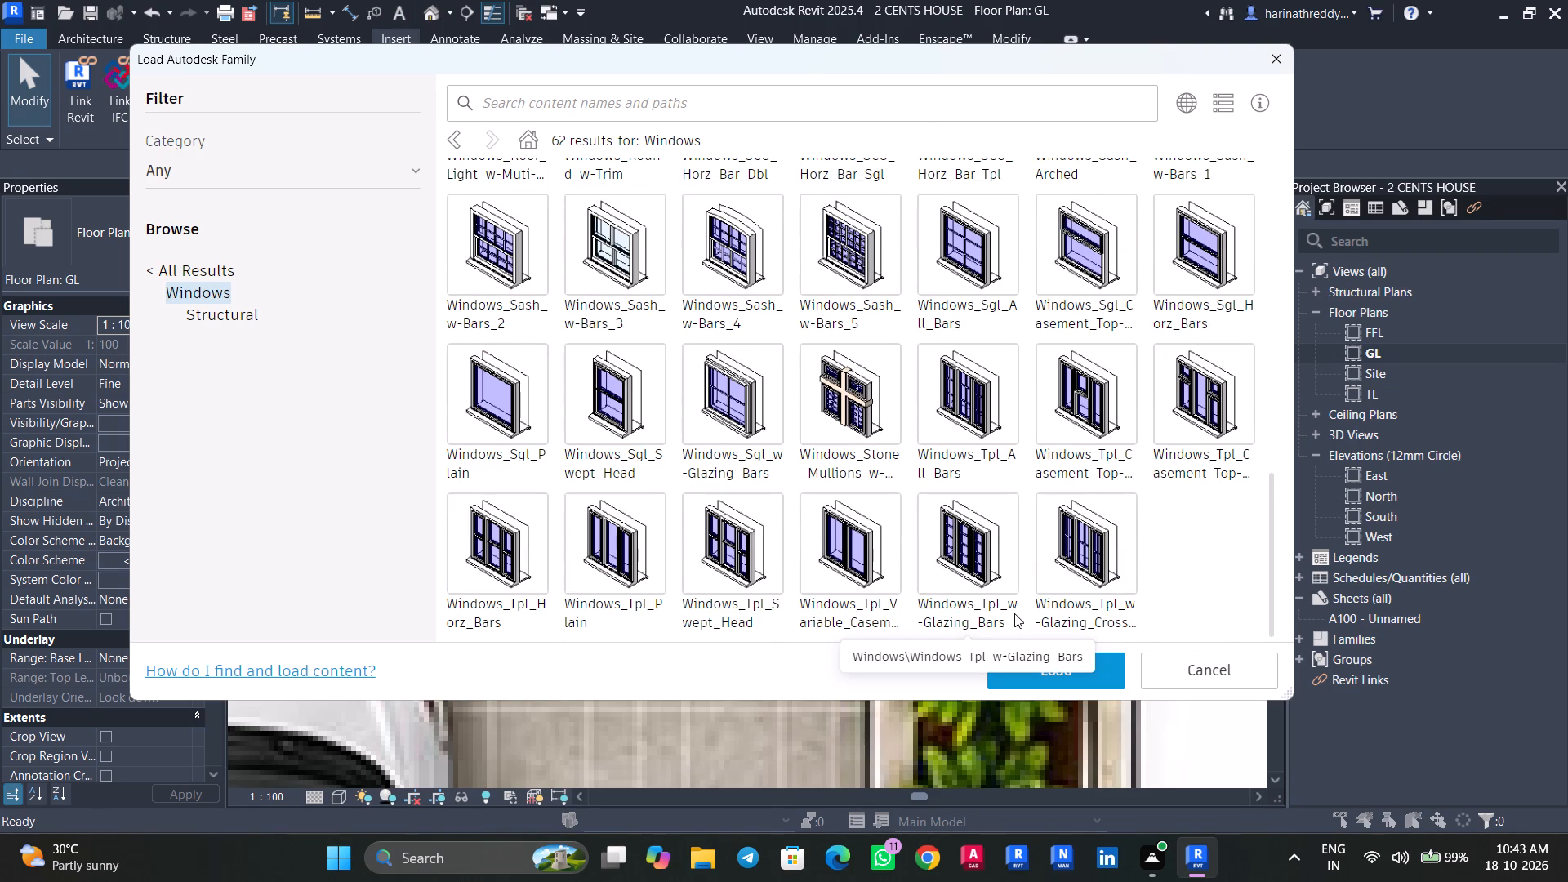
scroll(1020, 540, down, 4)
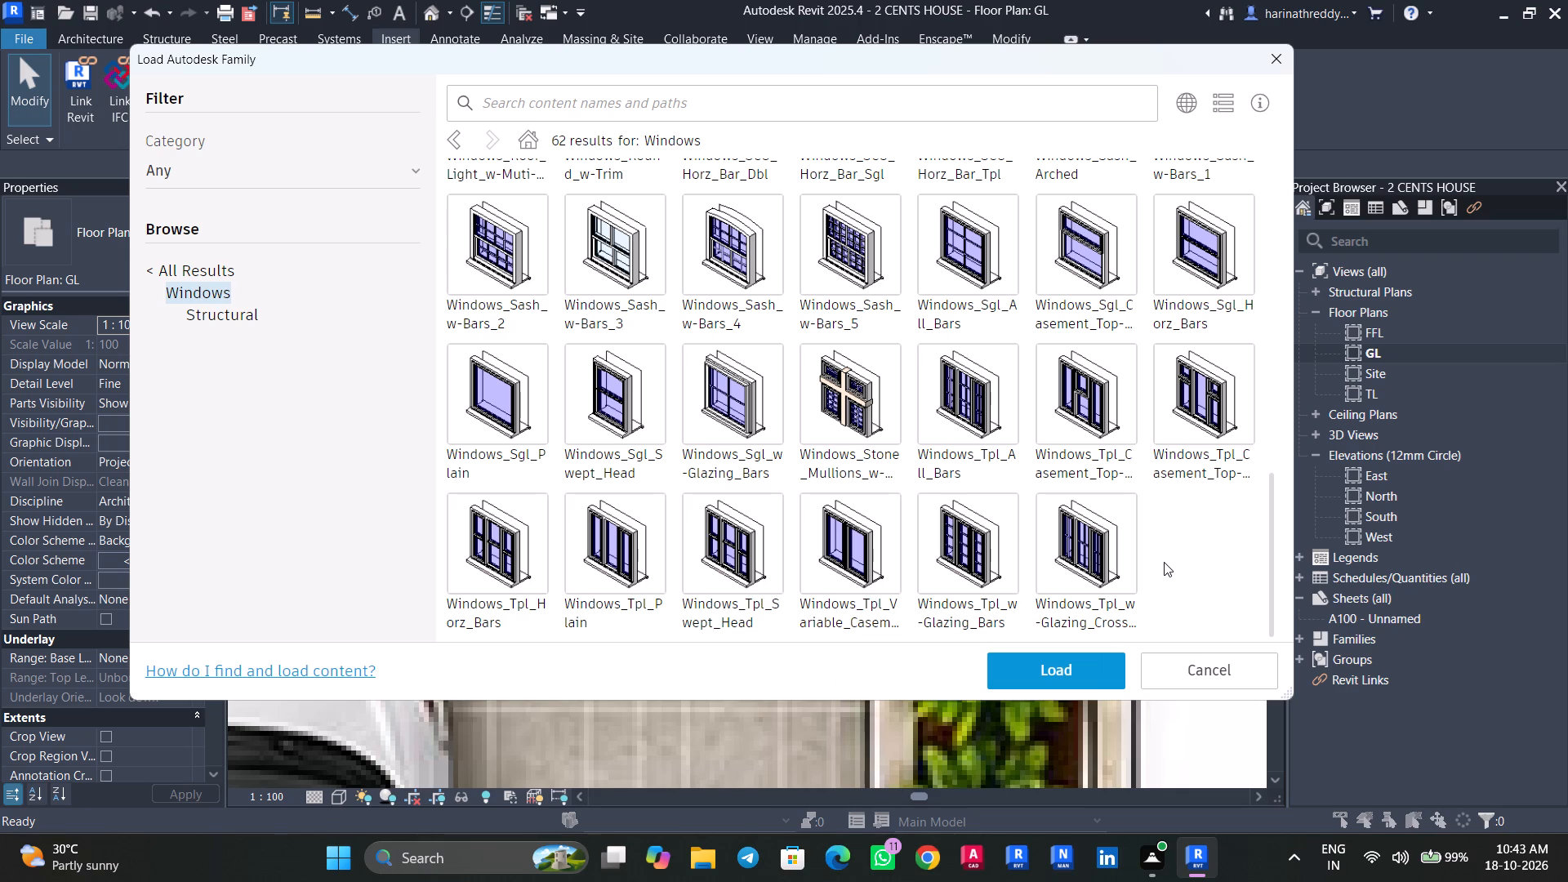
scroll(1164, 562, up, 2)
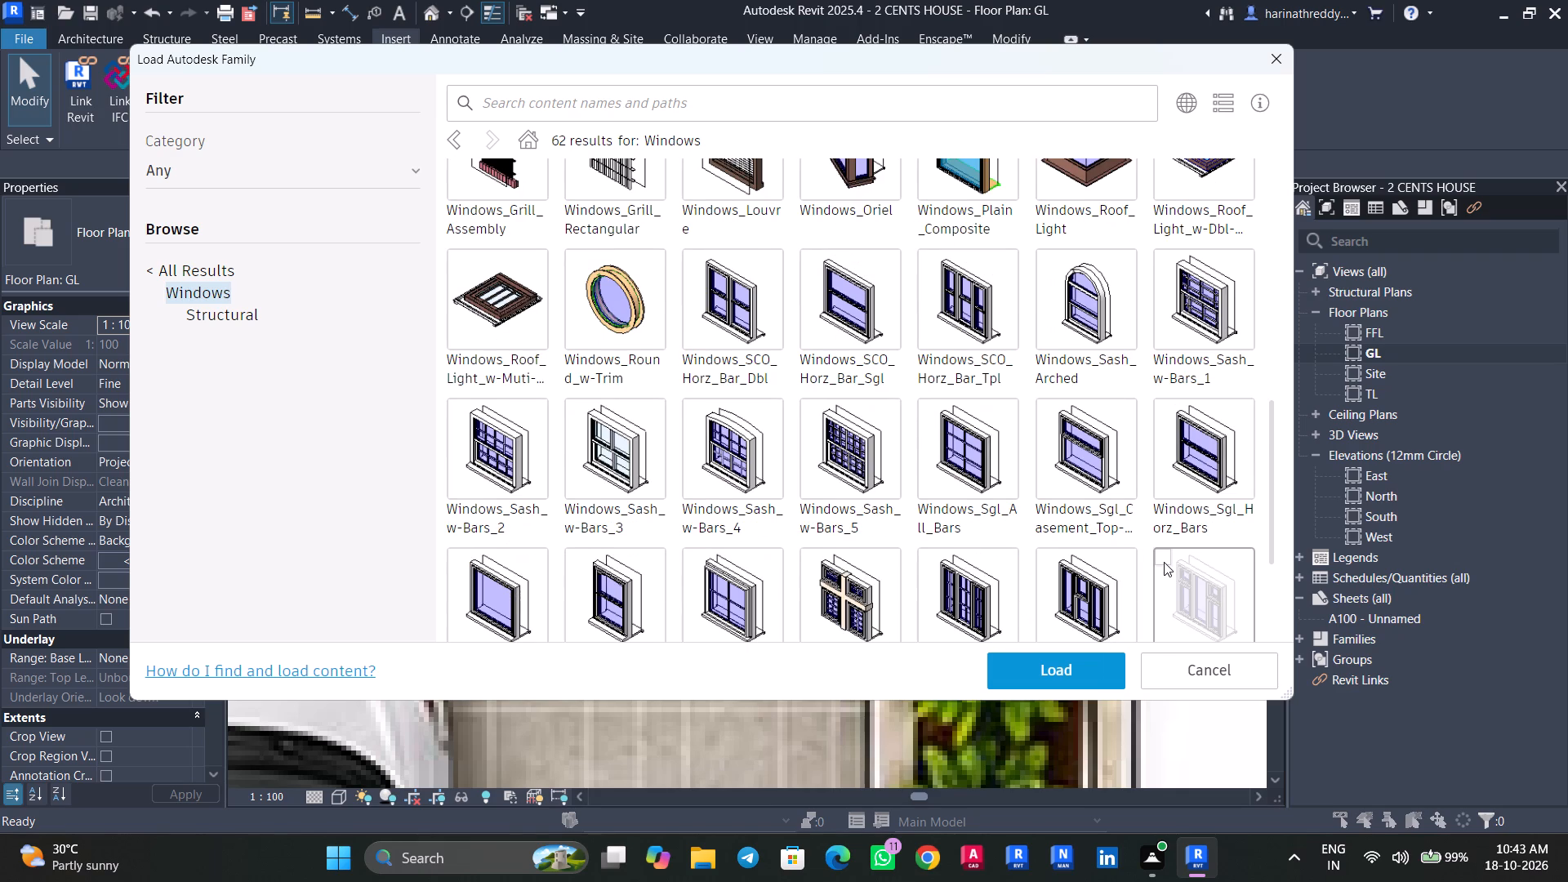
scroll(1164, 562, up, 2)
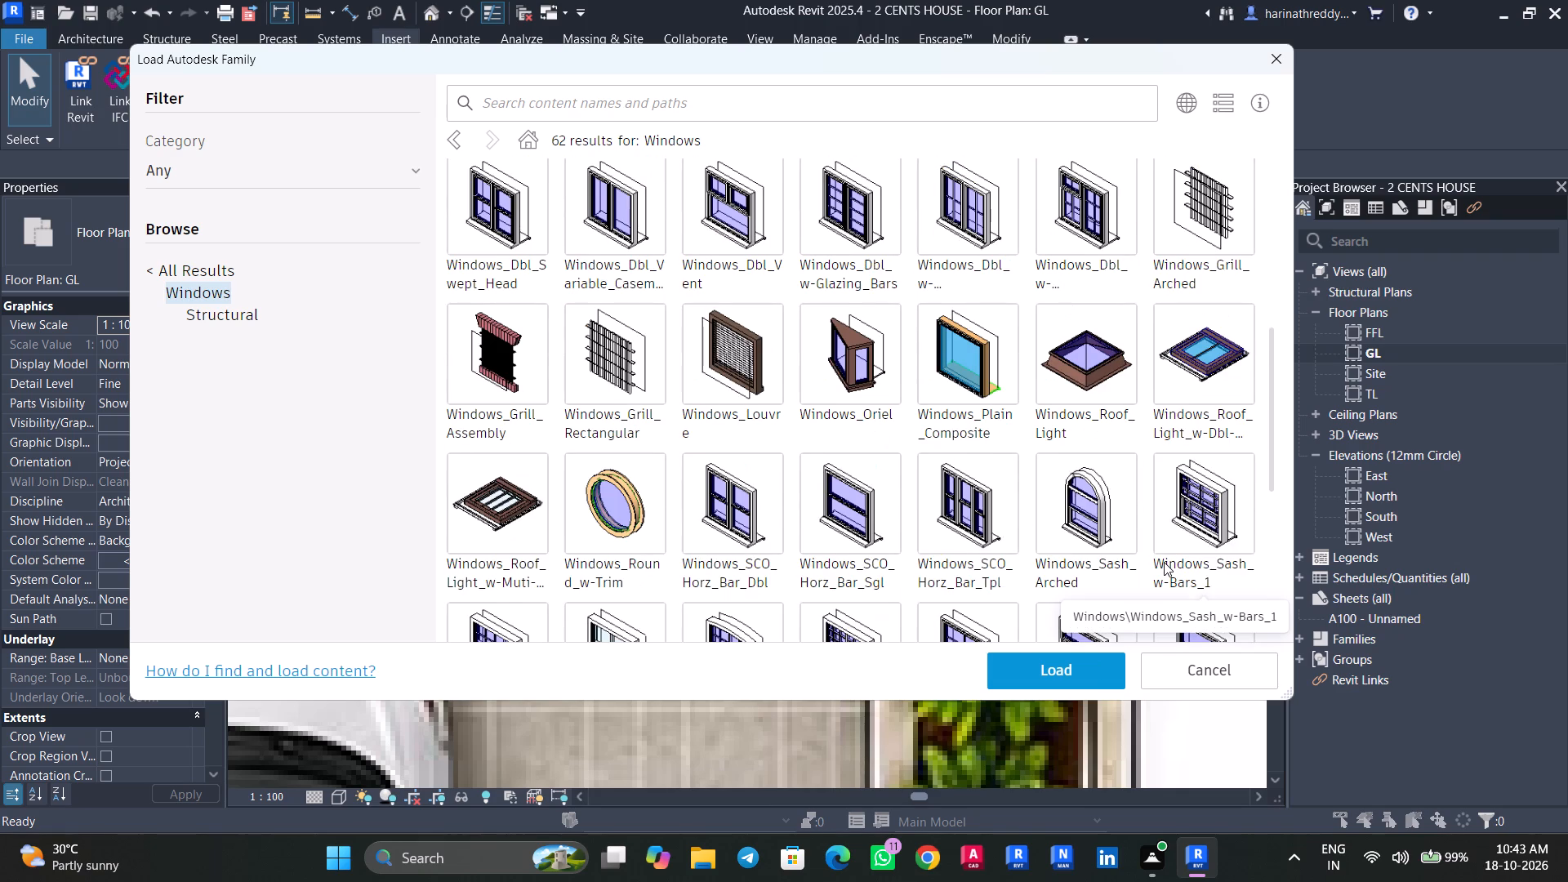
scroll(1164, 562, up, 1)
click(577, 267)
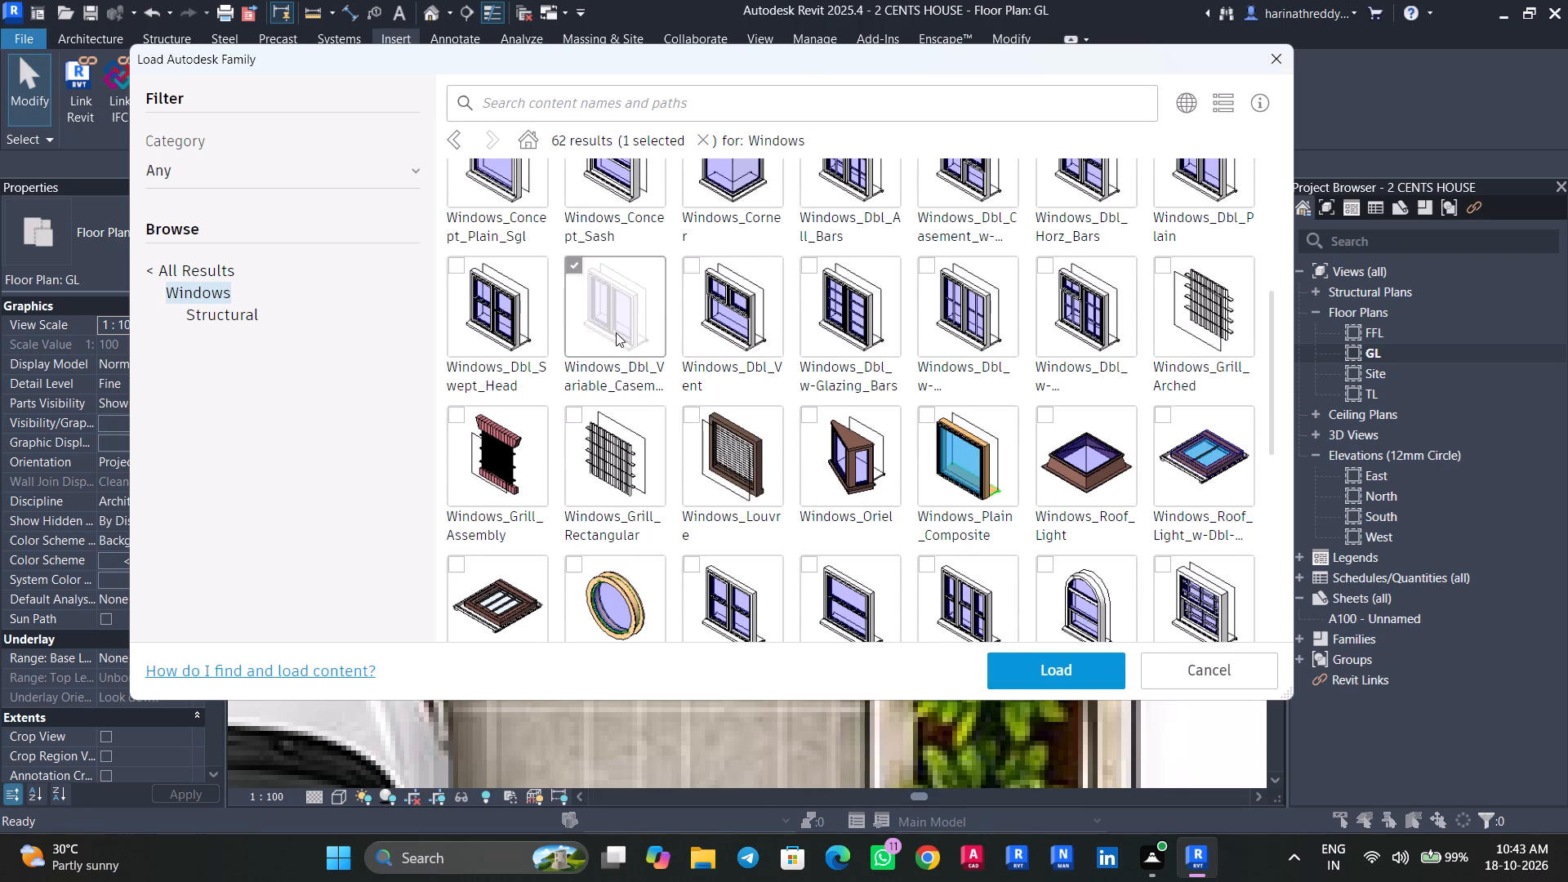
scroll(619, 334, up, 4)
scroll(676, 376, up, 4)
click(1075, 662)
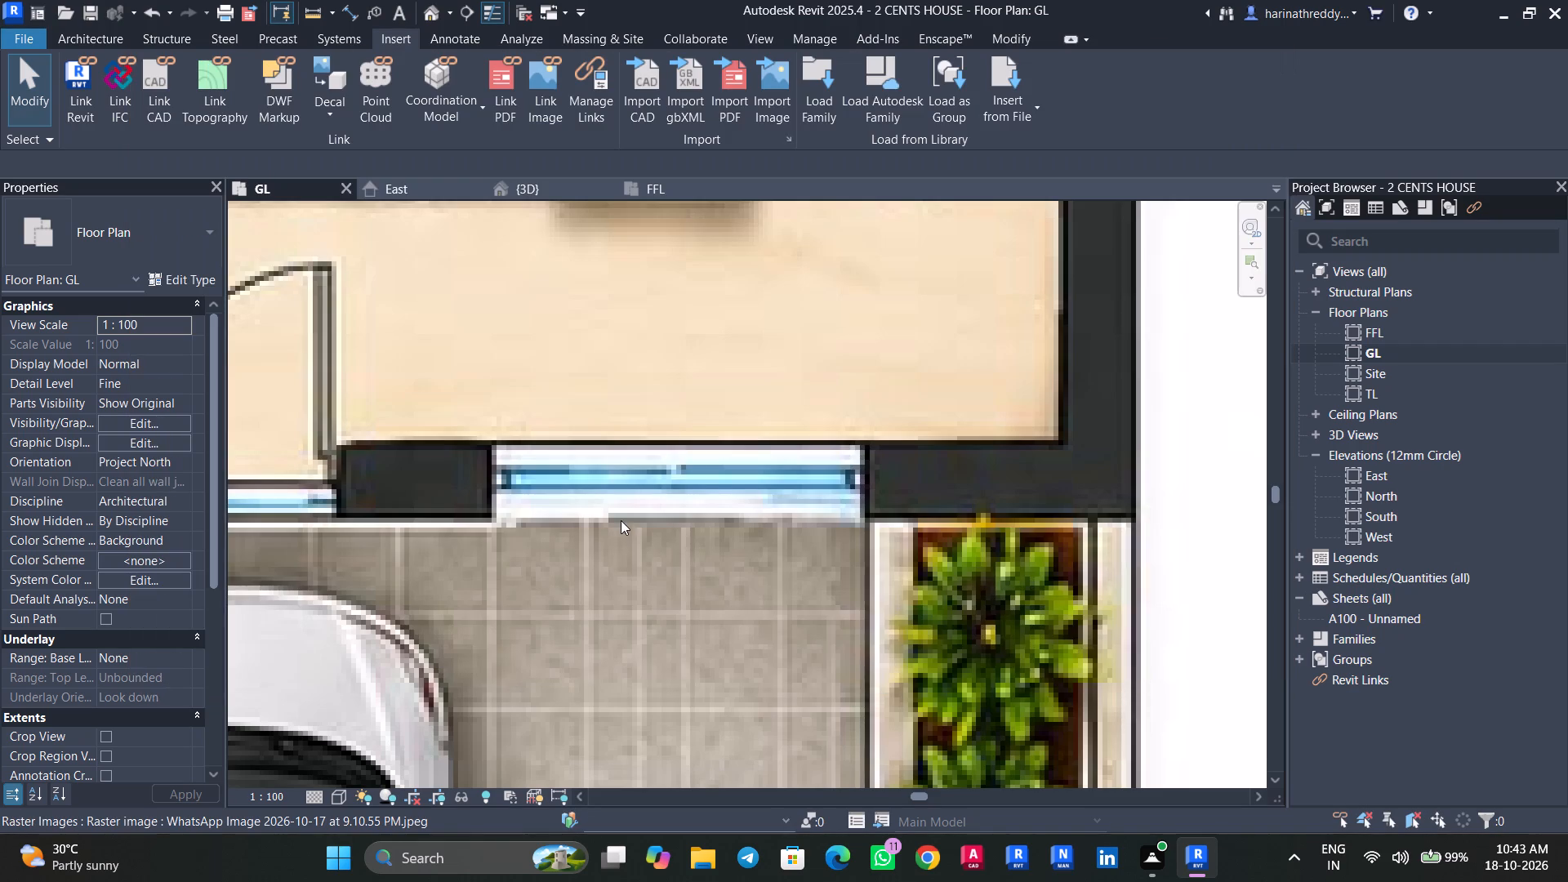
Duplicate the Windows_Dbl_Variable_Casement 910x910mm window type under the name 1.4 M.
text(wn)
click(171, 290)
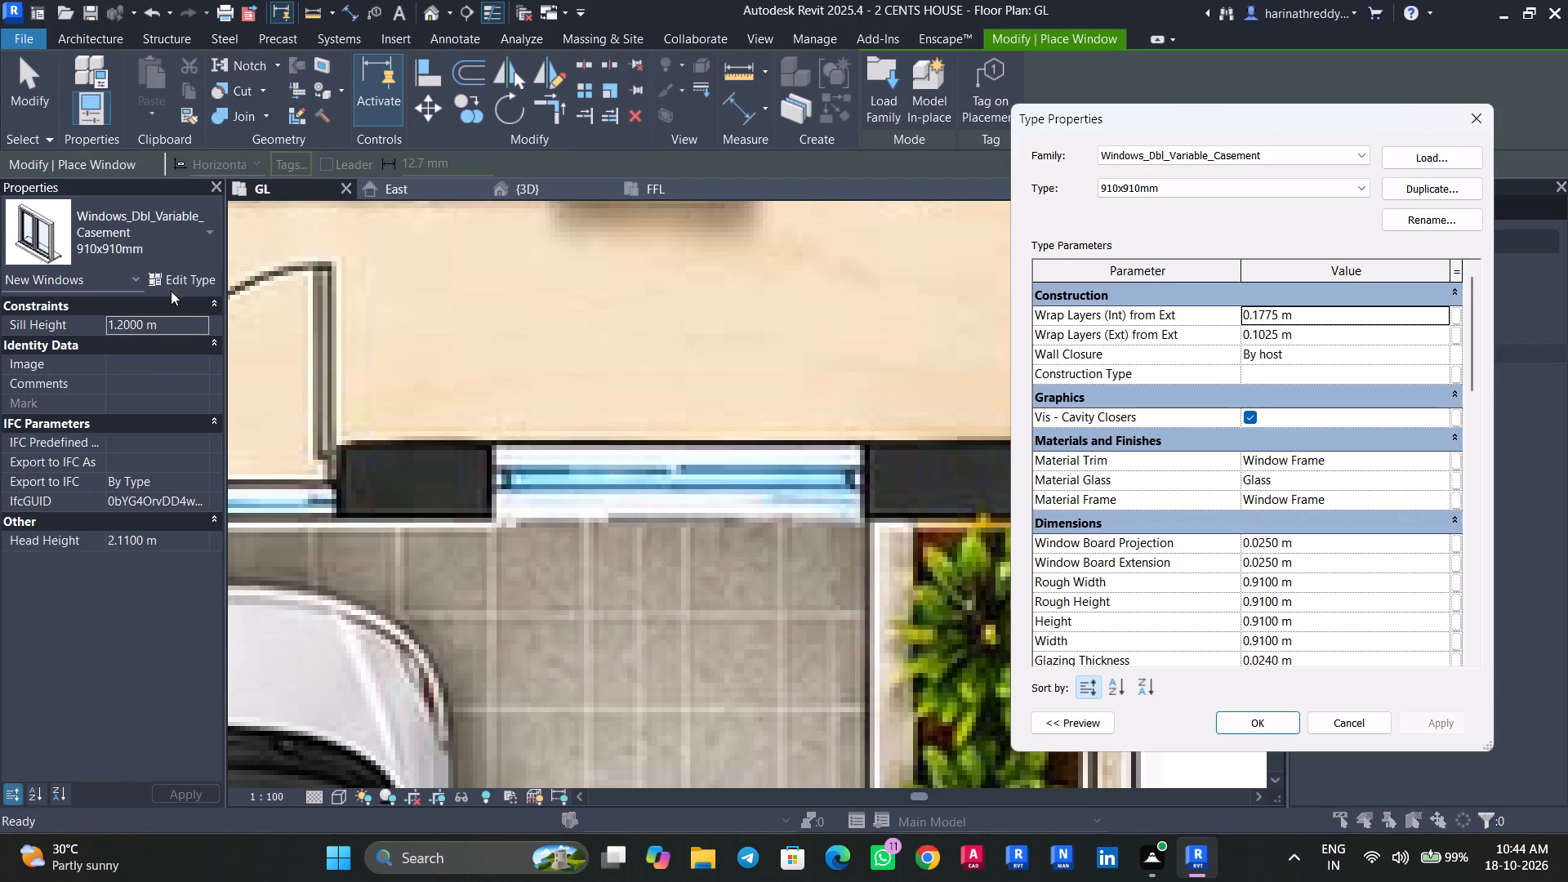
click(1438, 193)
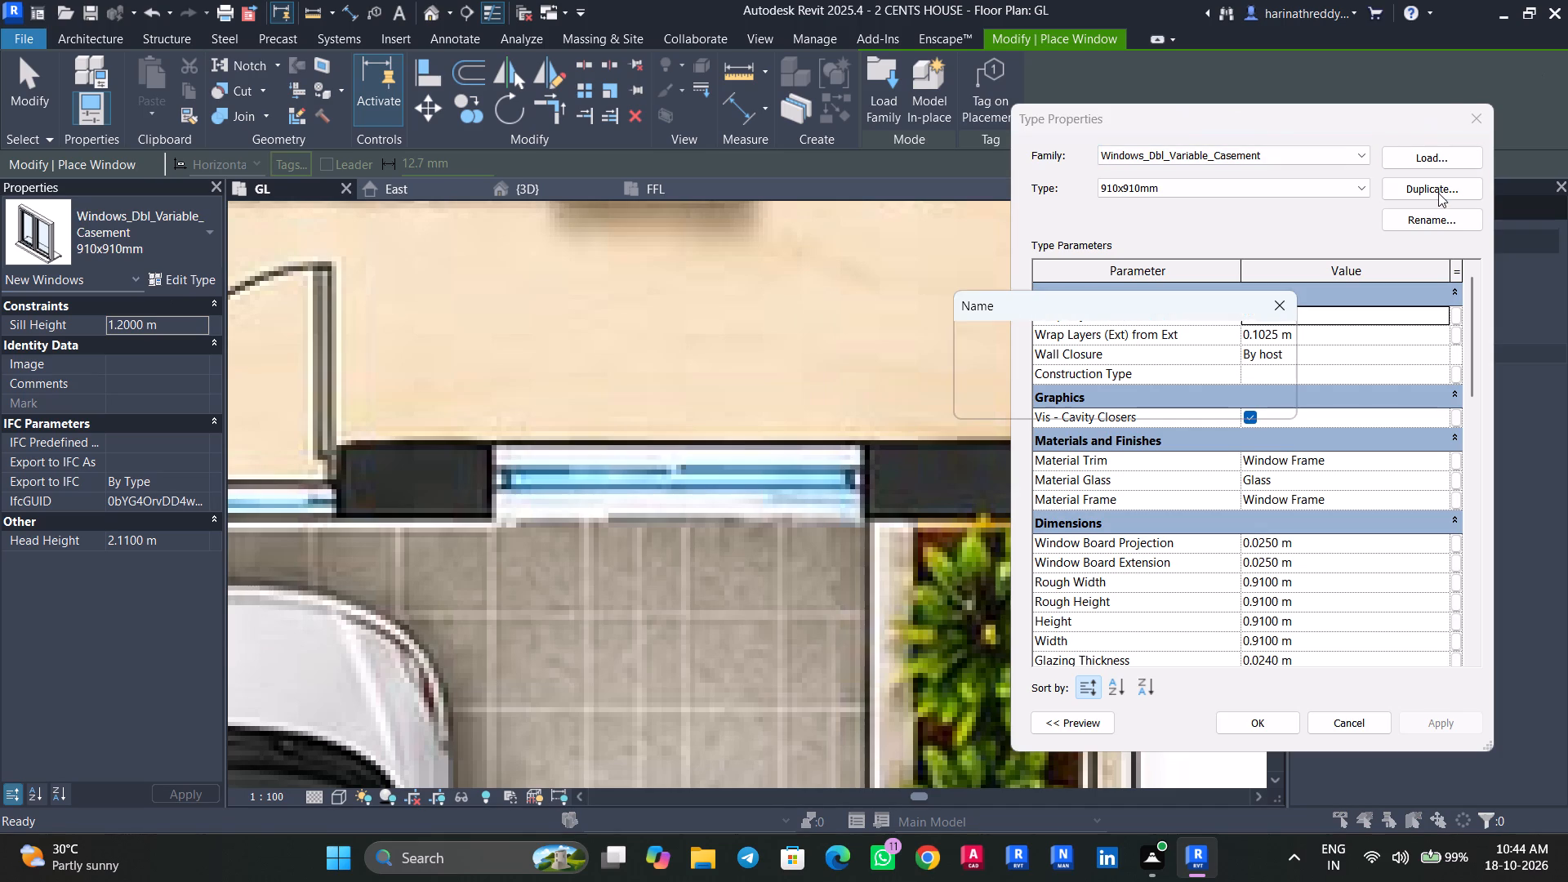
text(1.4)
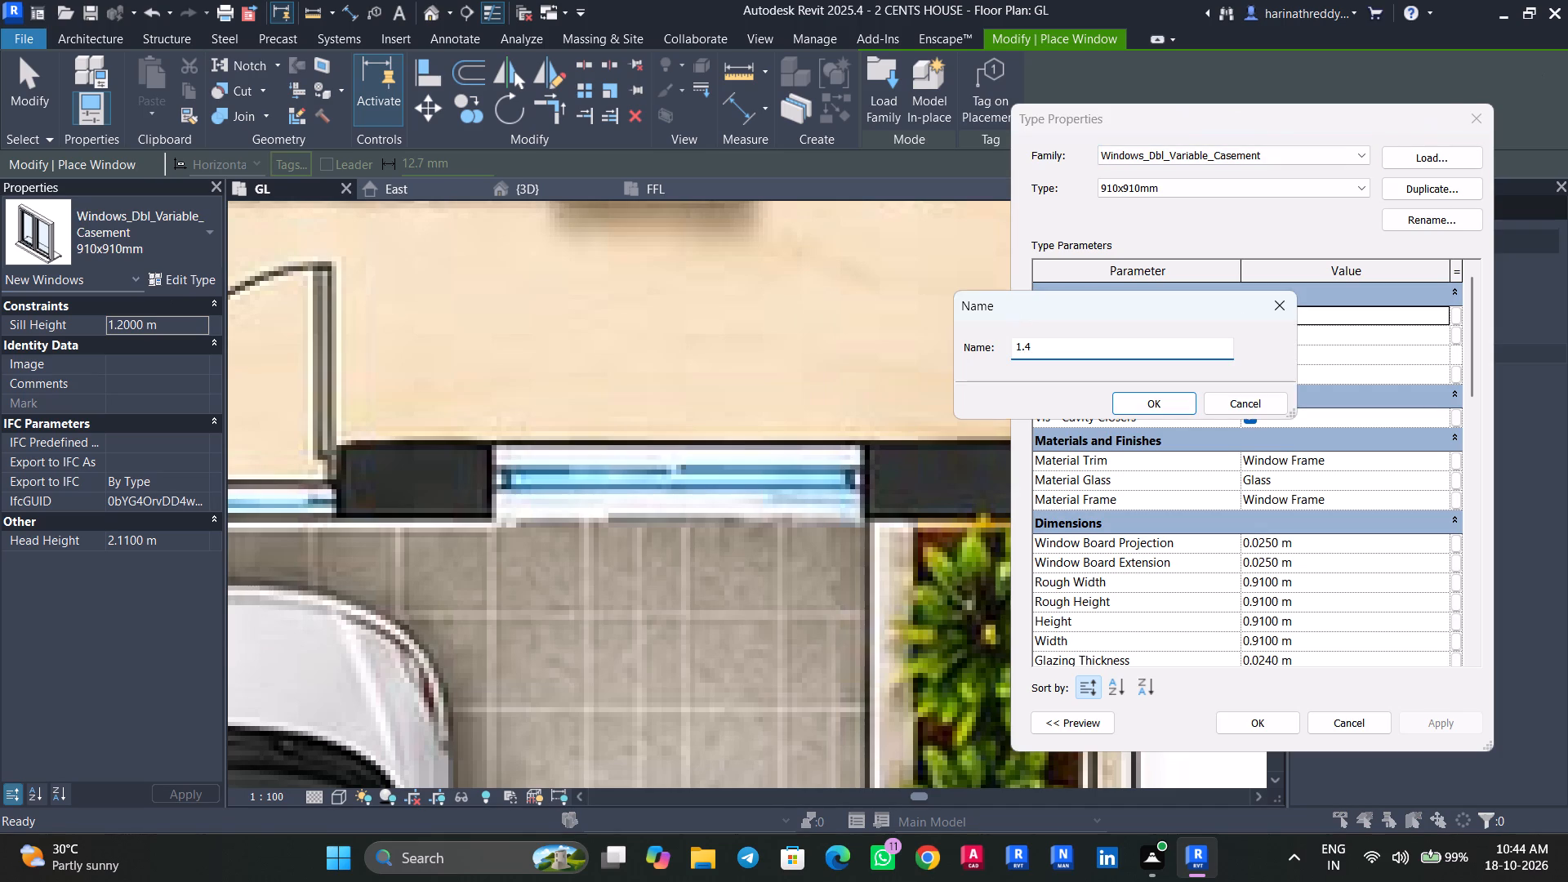
key(space)
text(m)
key(m)
click(1132, 411)
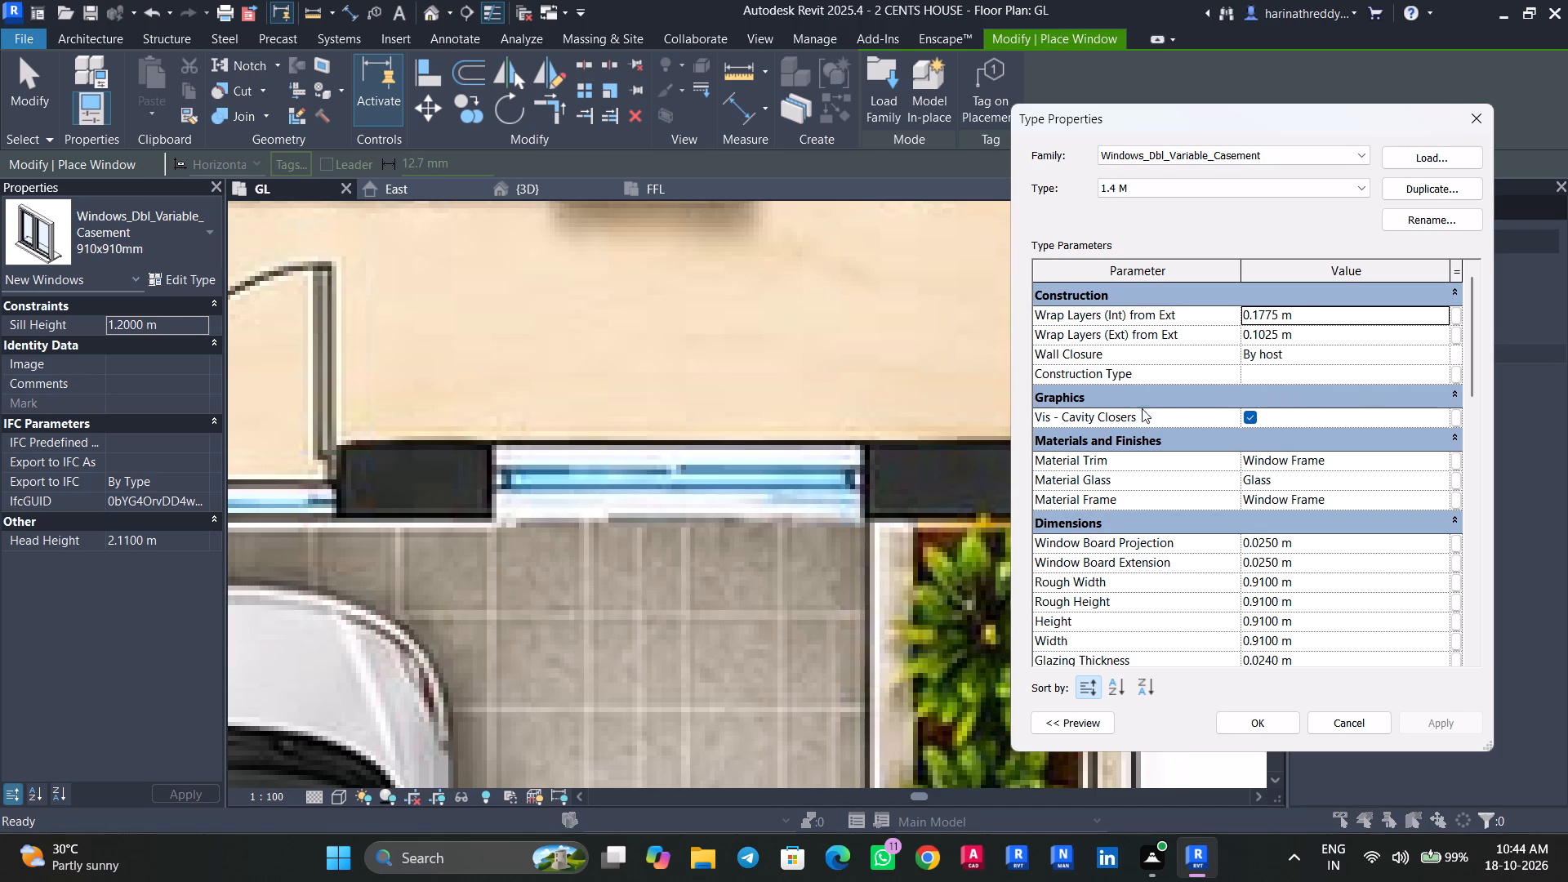
Set the width of the 1.4 M casement window type to 1.4 m and apply the change.
scroll(1287, 552, down, 3)
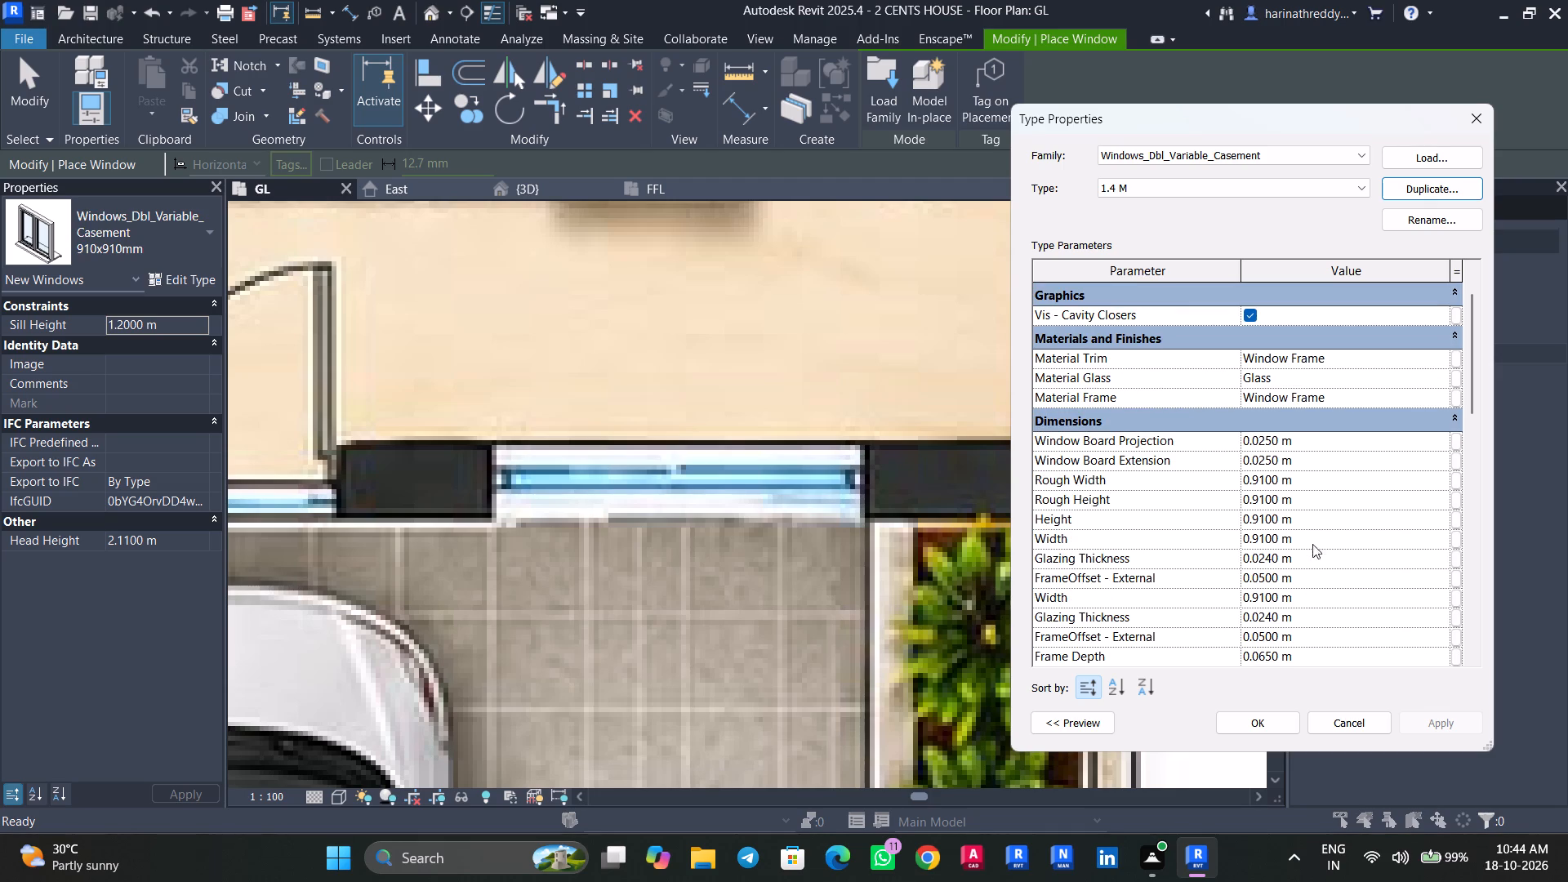
click(1316, 471)
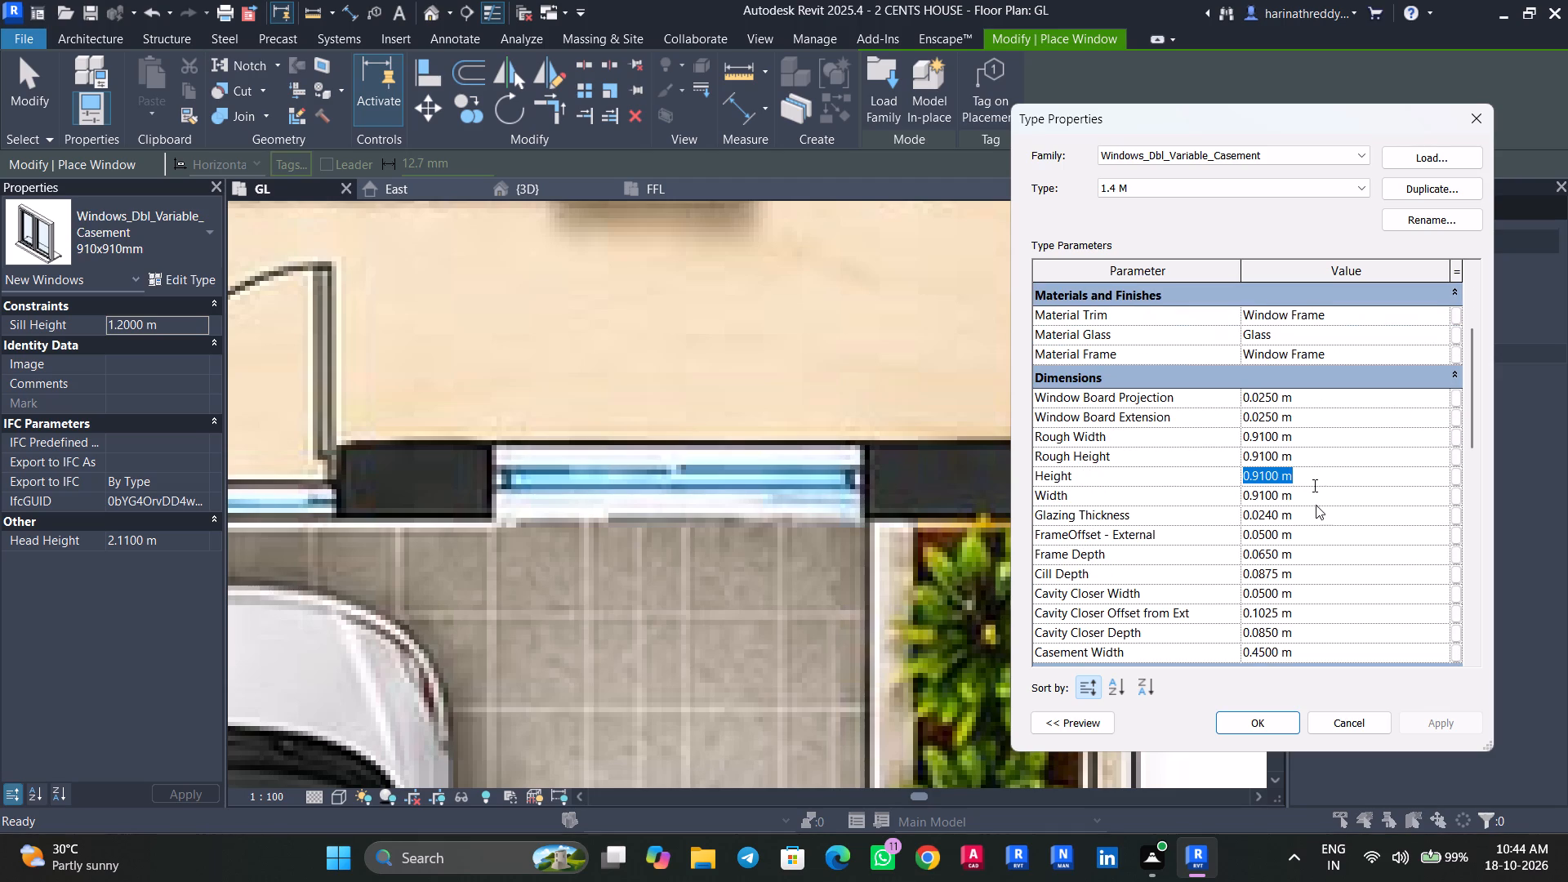
click(1316, 506)
text(1.4)
key(Return)
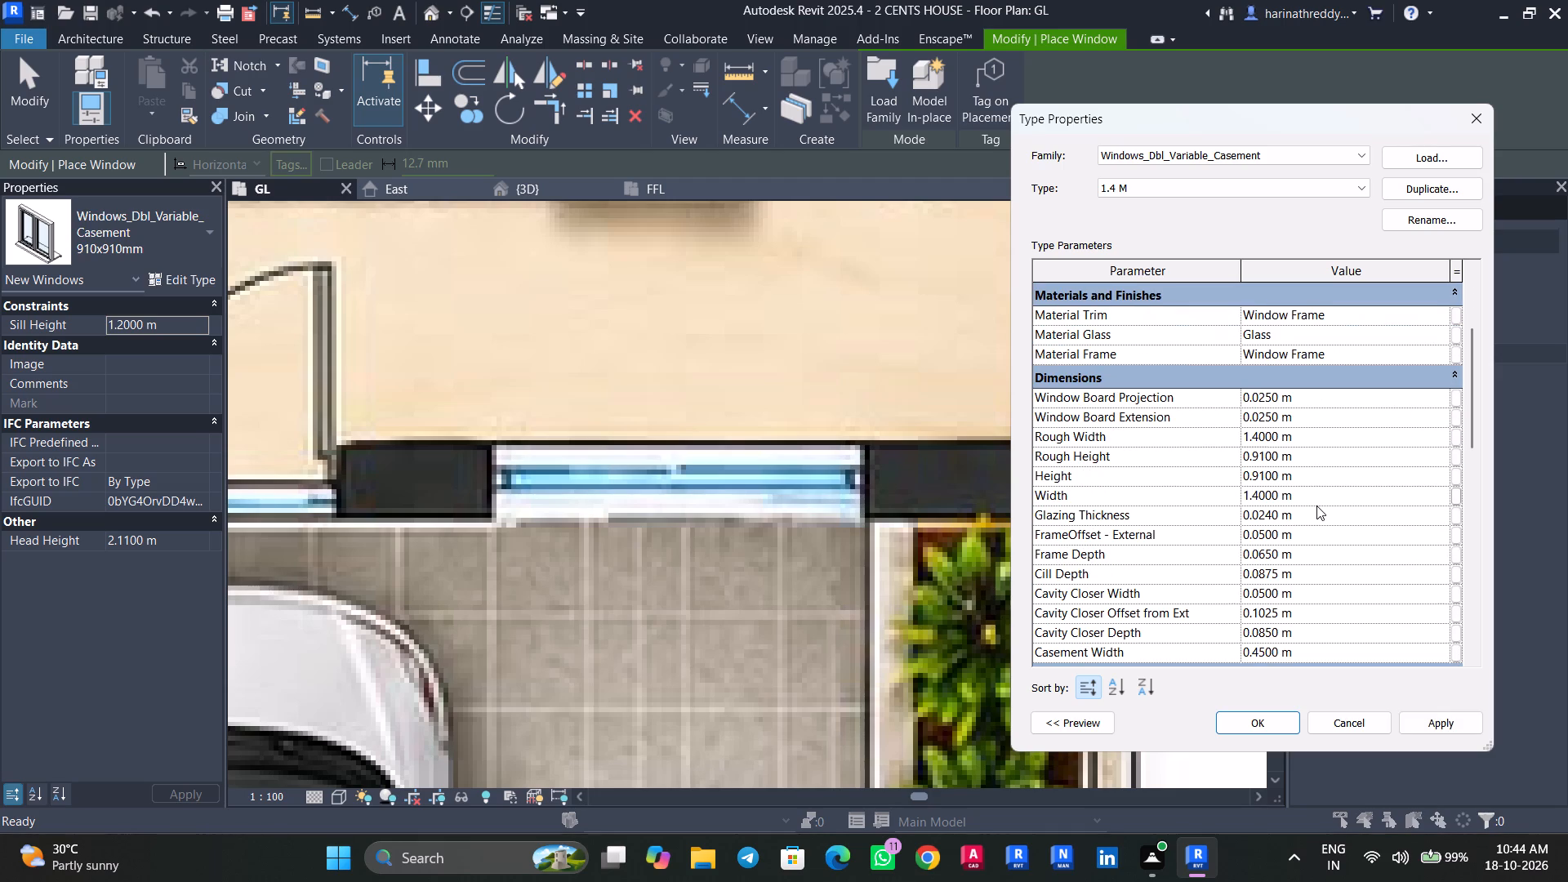
click(1441, 725)
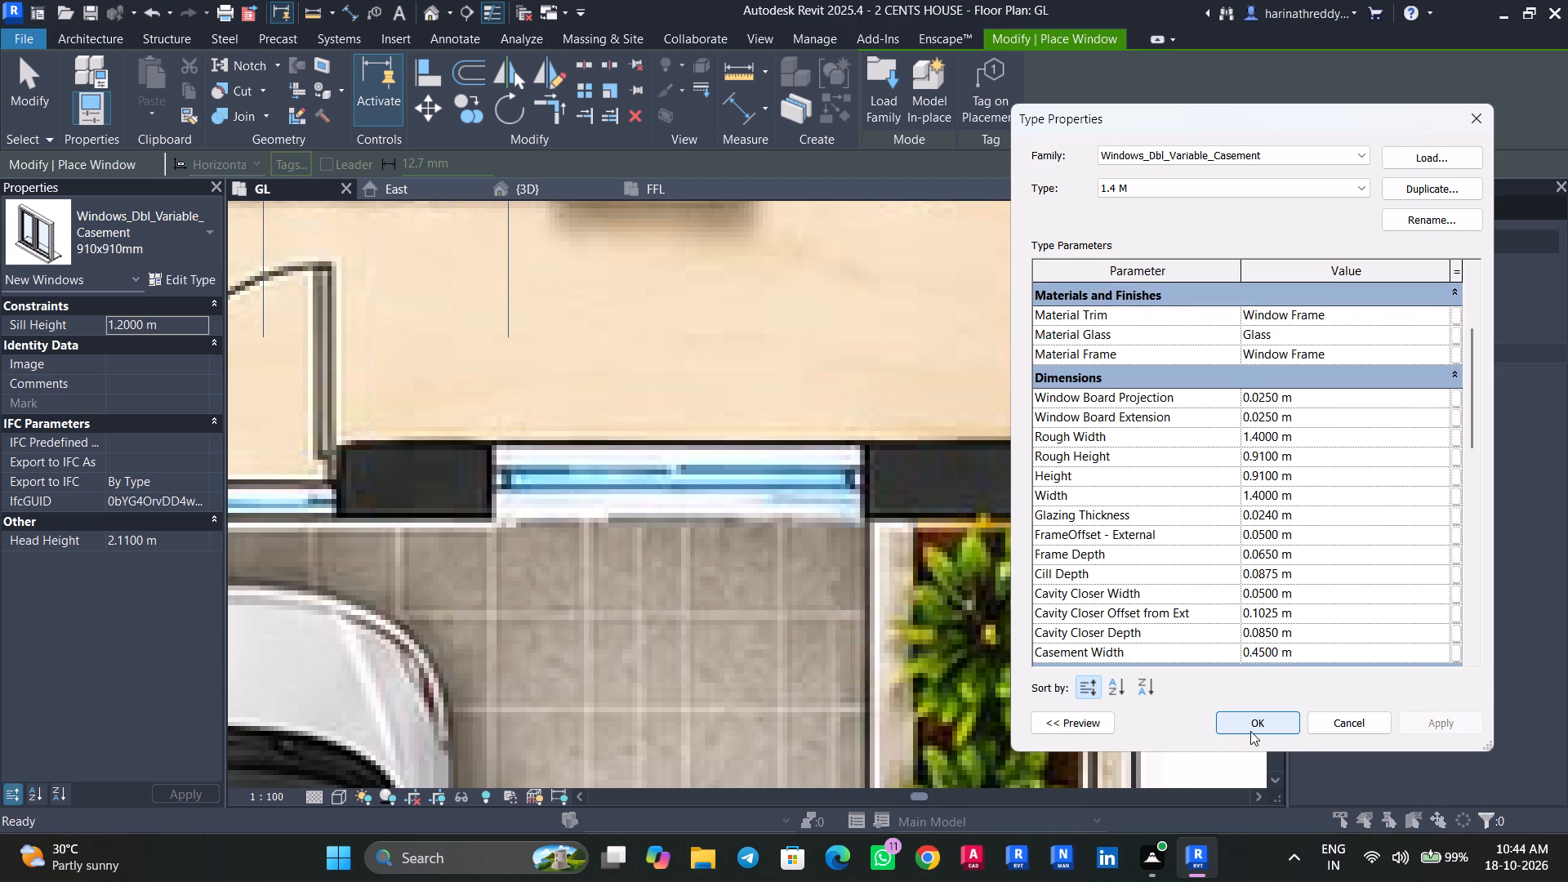
click(1258, 726)
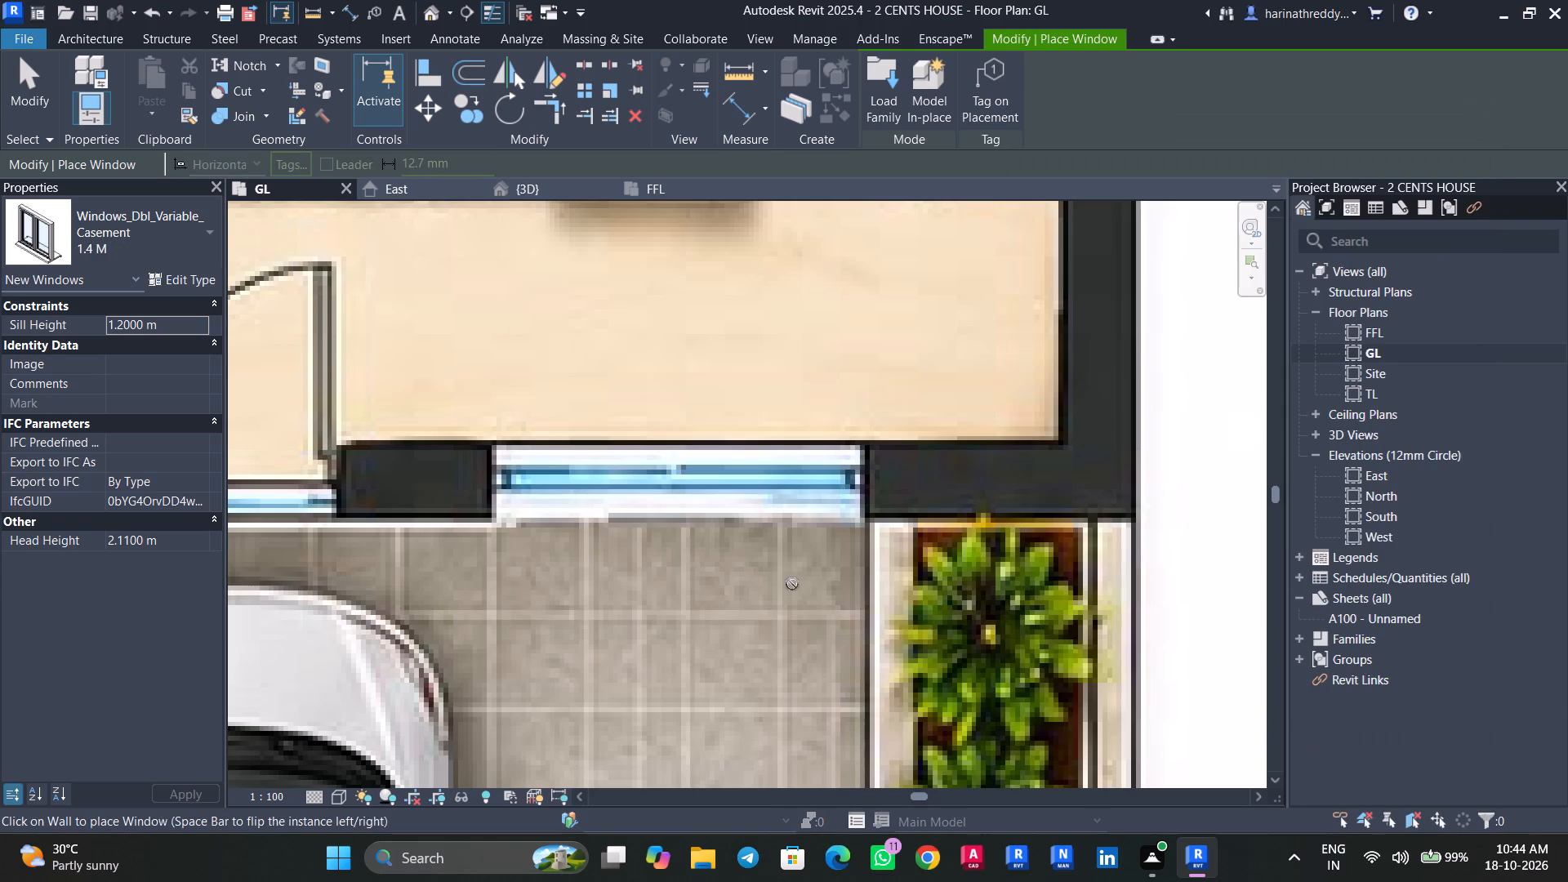
scroll(797, 570, down, 6)
key(Escape)
key(Escape)
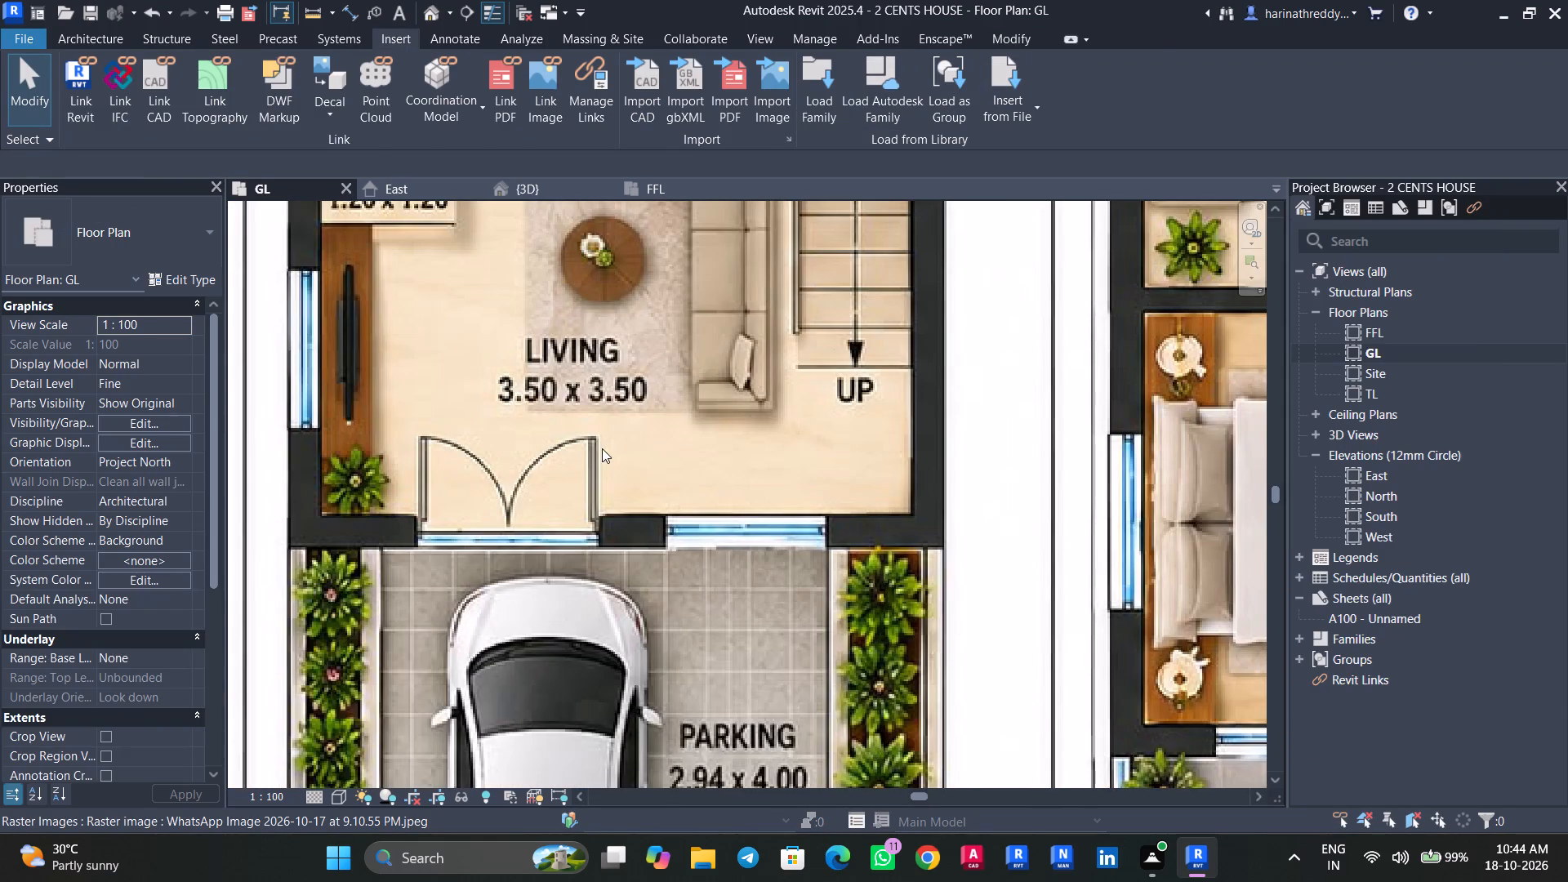
Set the imported plan image's draw layer to Background in the GL floor plan.
click(602, 447)
click(193, 442)
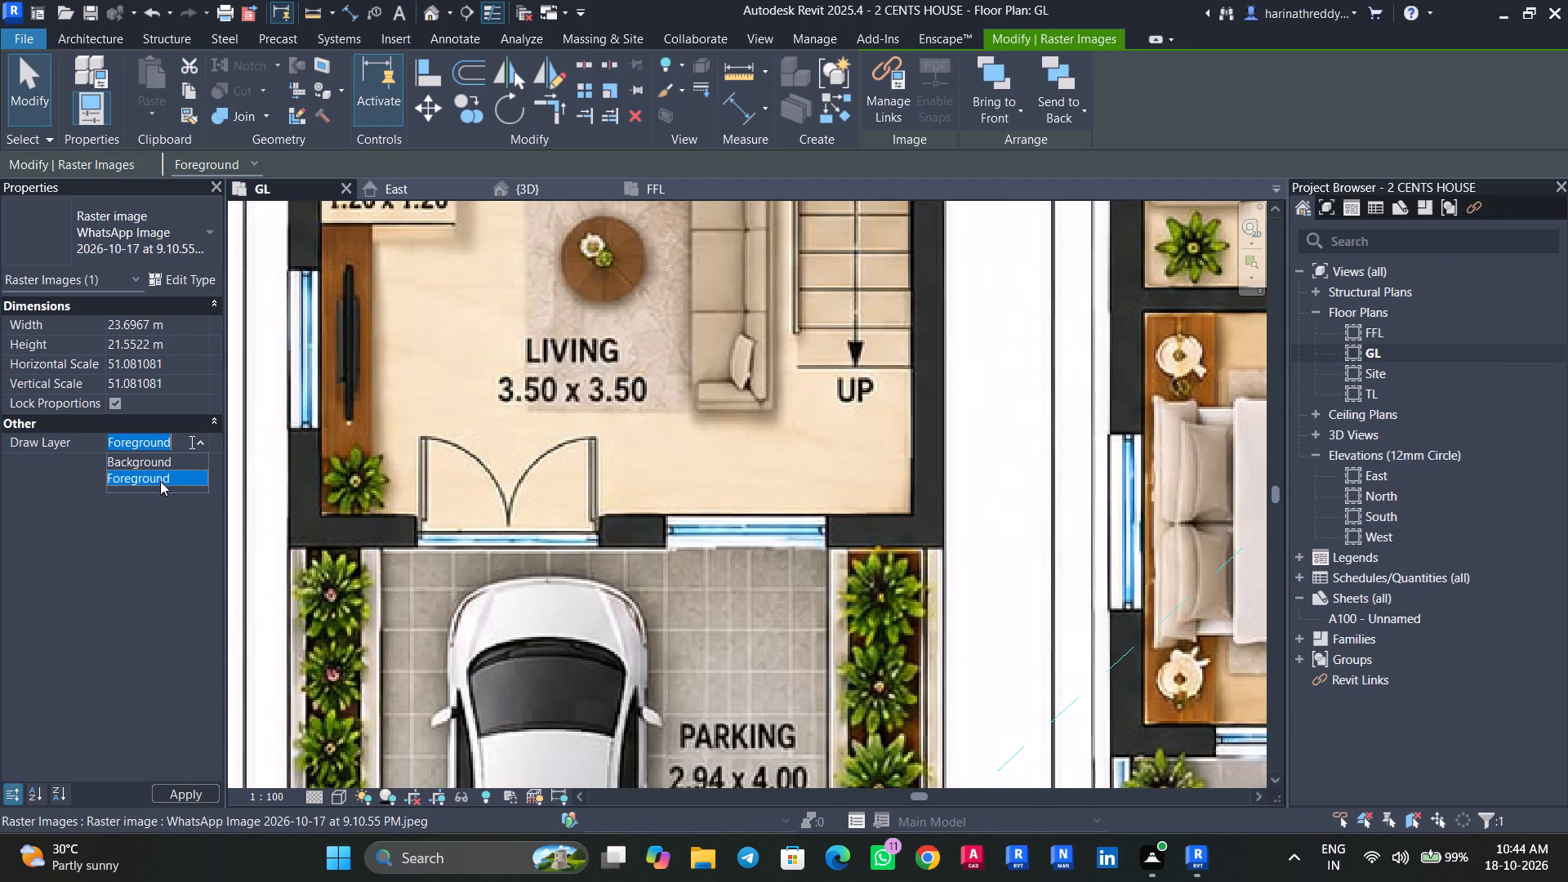
click(153, 458)
key(Escape)
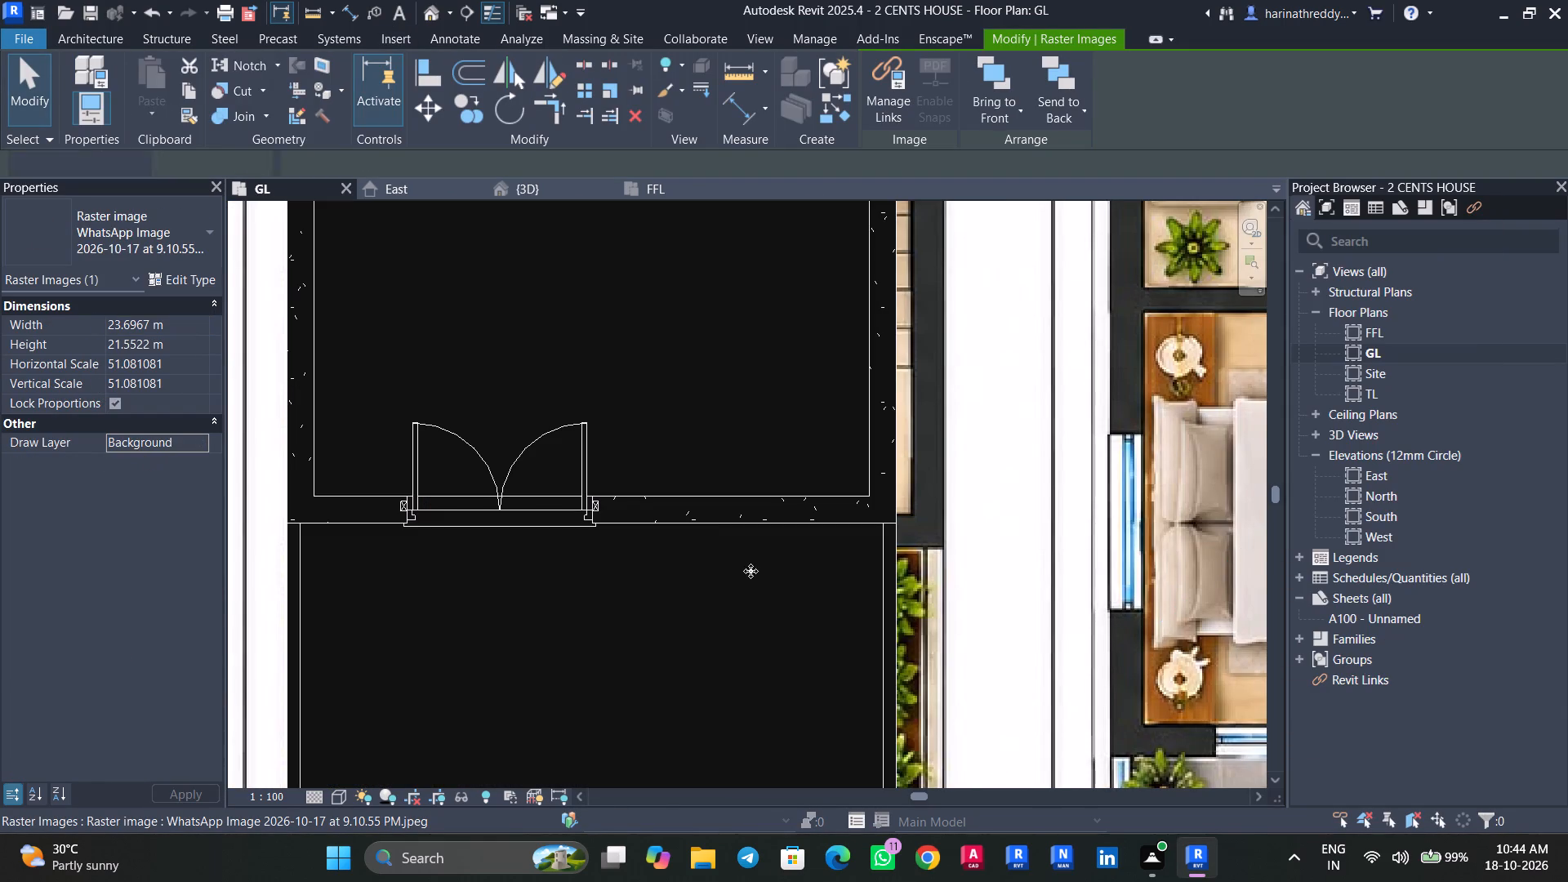
key(Escape)
Place a 1.4 M double casement window in the living room's parking-side wall, about 0.40 m from the double entrance door.
key(w)
key(n)
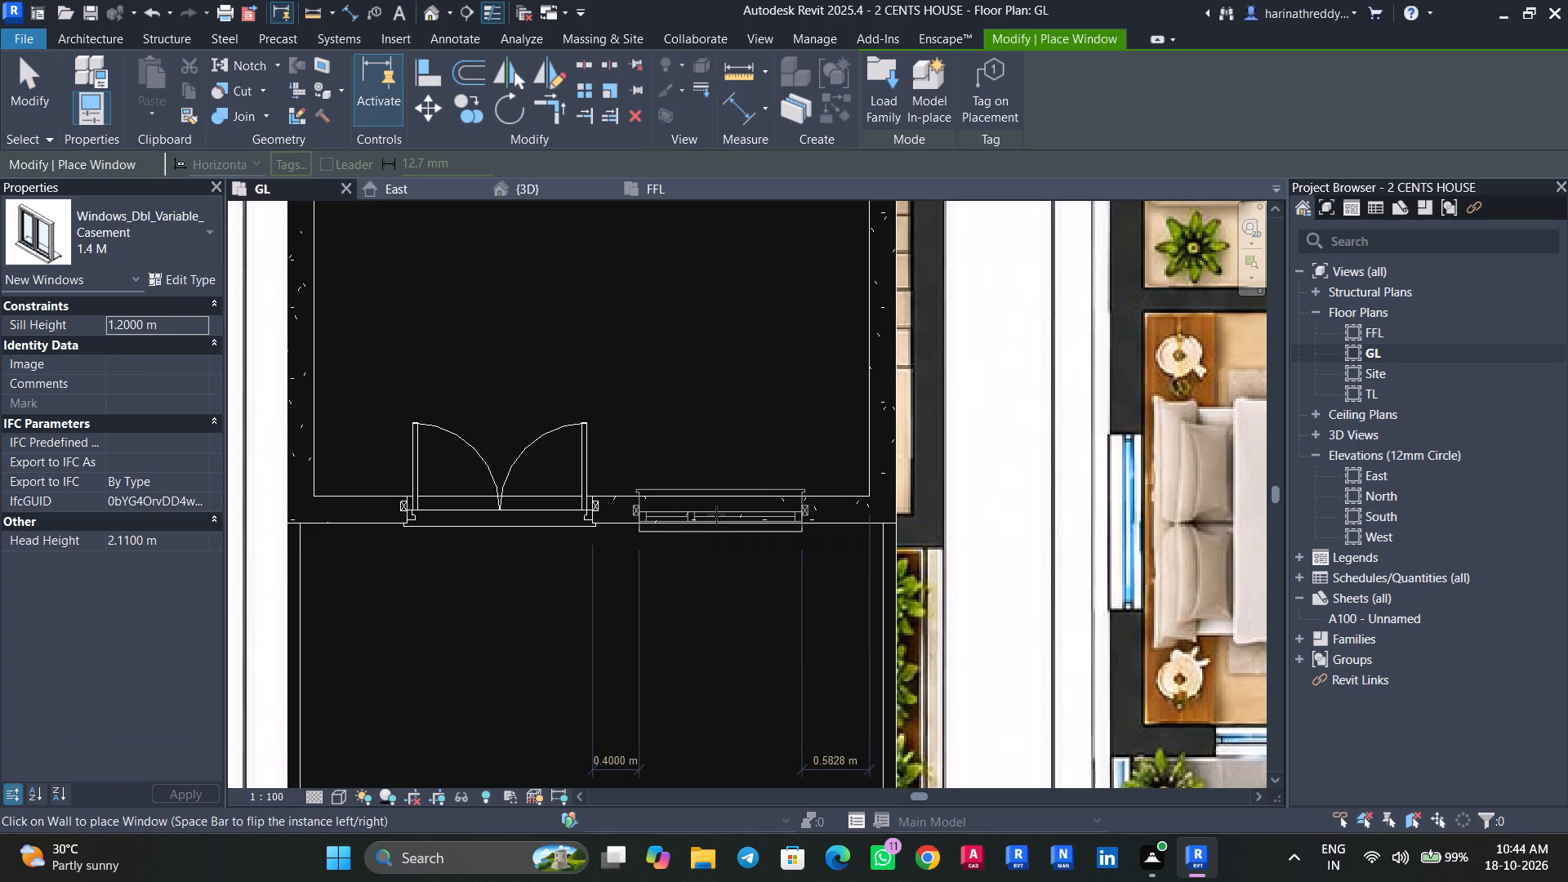
click(716, 514)
key(Escape)
key(Escape)
key(Escape)
Return the imported plan image's draw layer to Foreground in the GL floor plan.
click(659, 430)
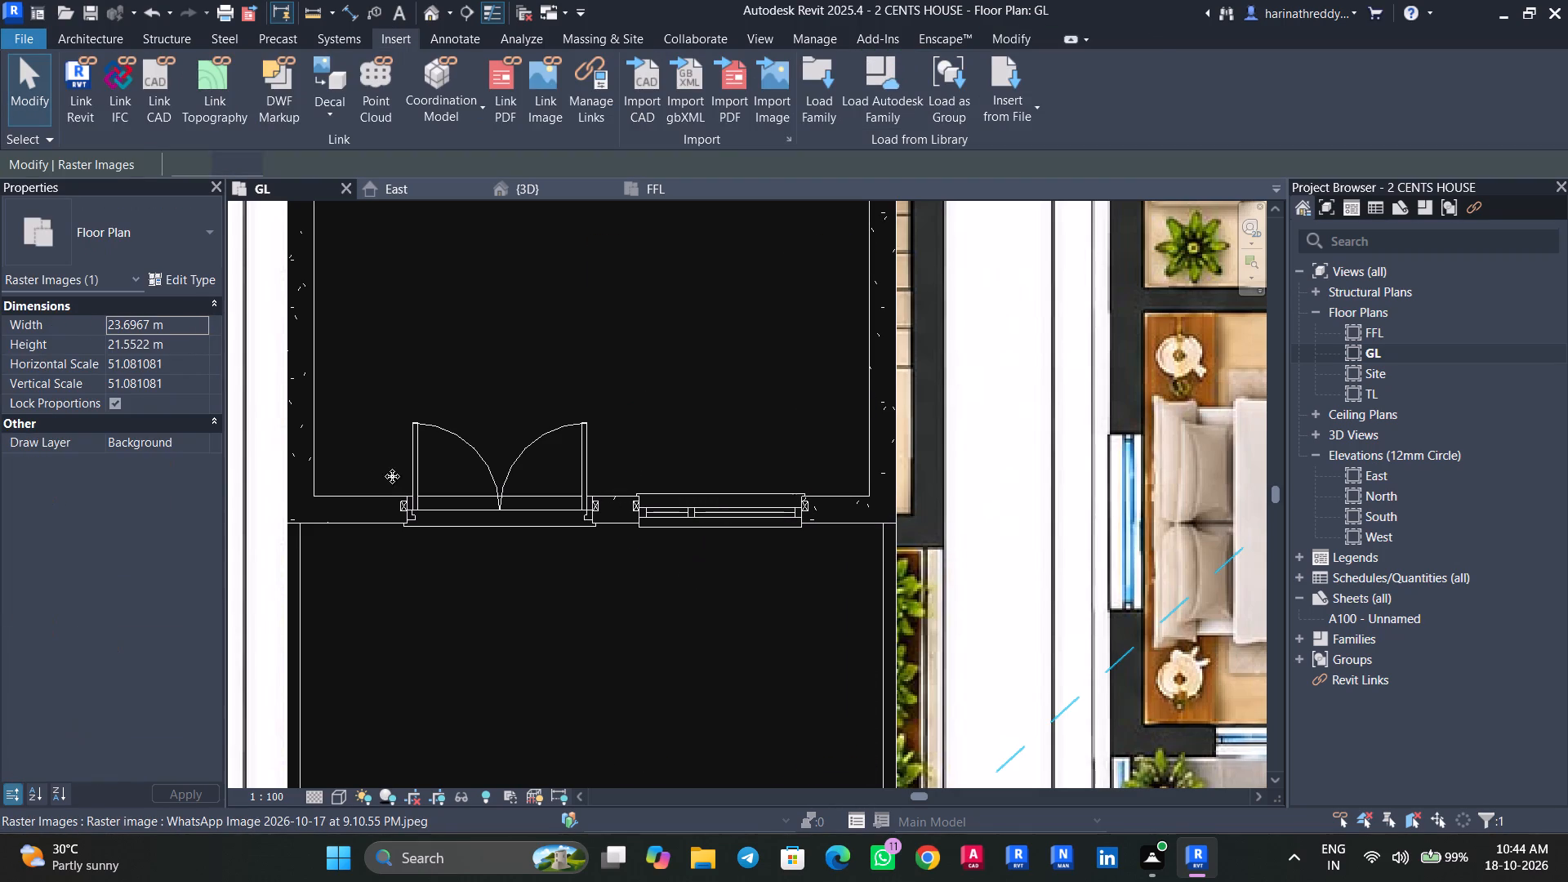
click(195, 443)
click(149, 480)
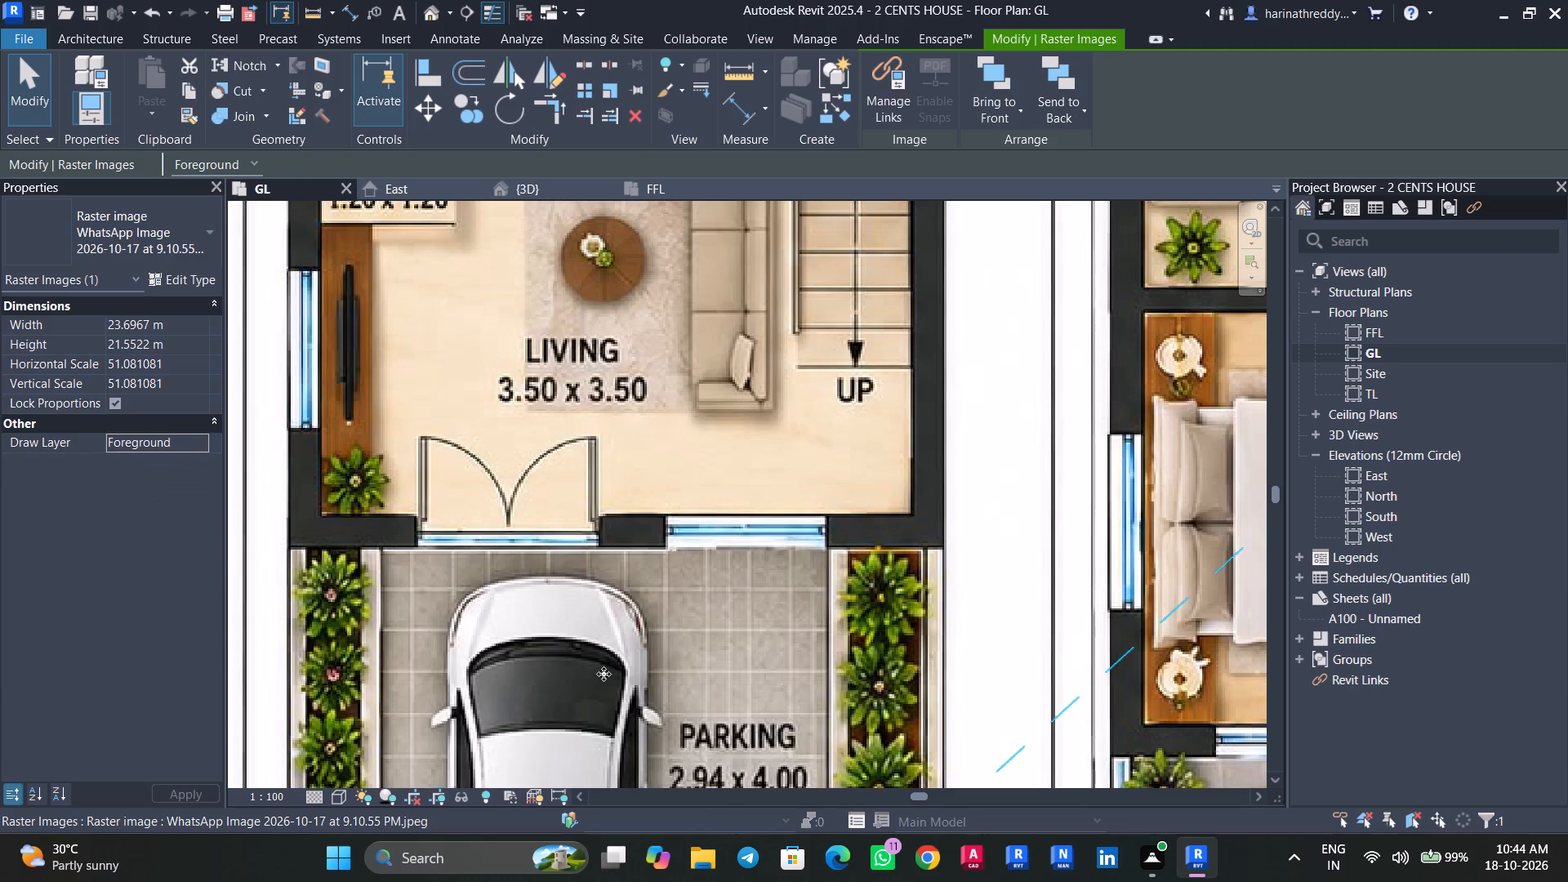
key(Escape)
key(Escape)
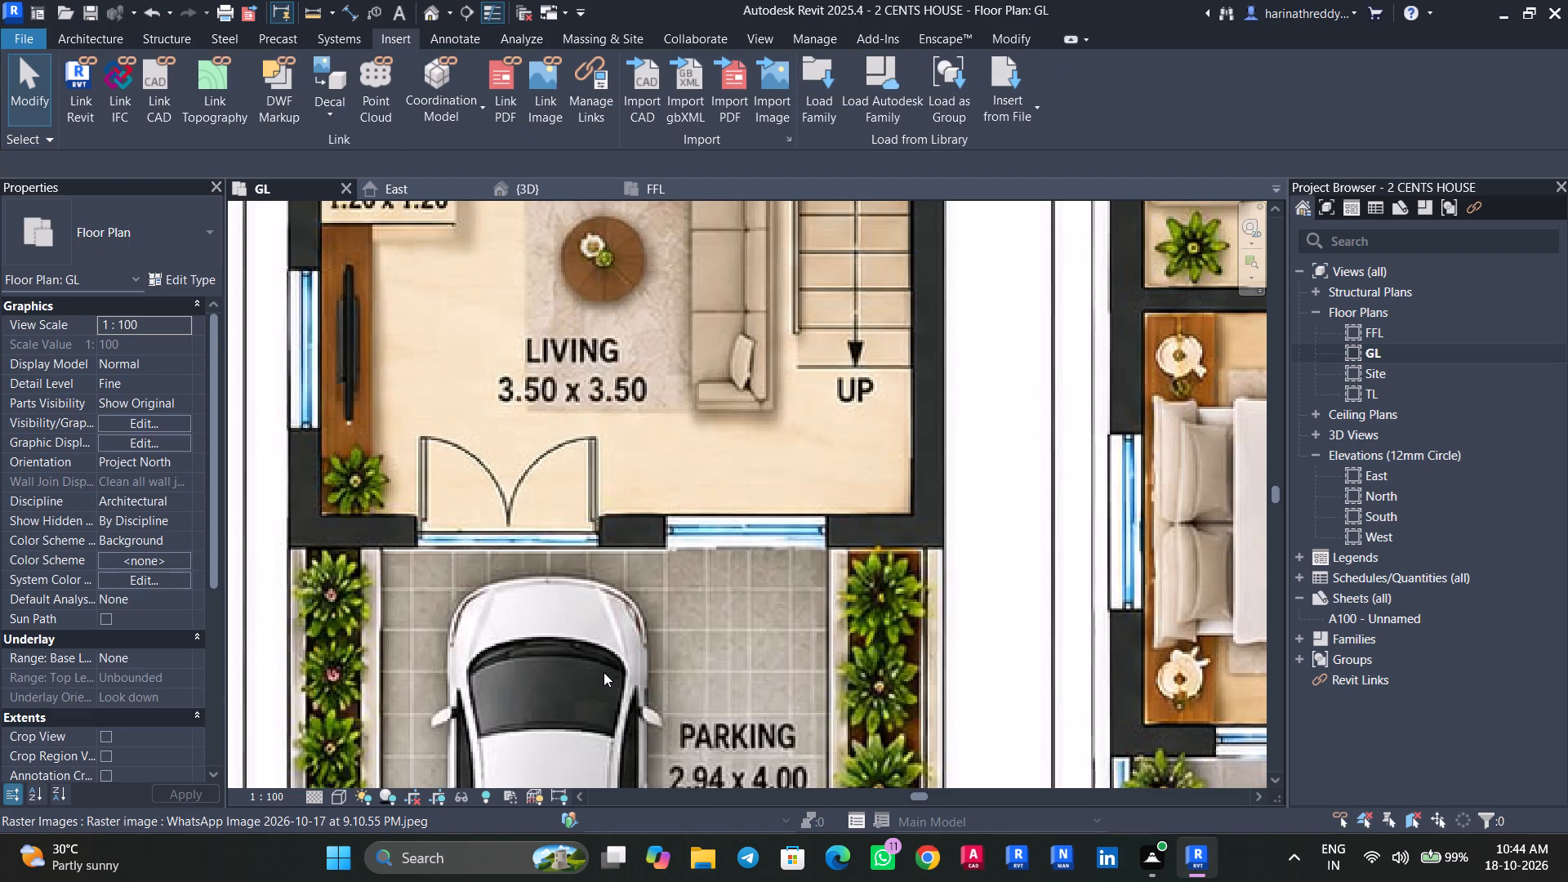
Measure the width of the window opening behind the living room's TV unit in the outer wall on the plan image.
scroll(604, 672, down, 3)
middle_drag(644, 696, 752, 737)
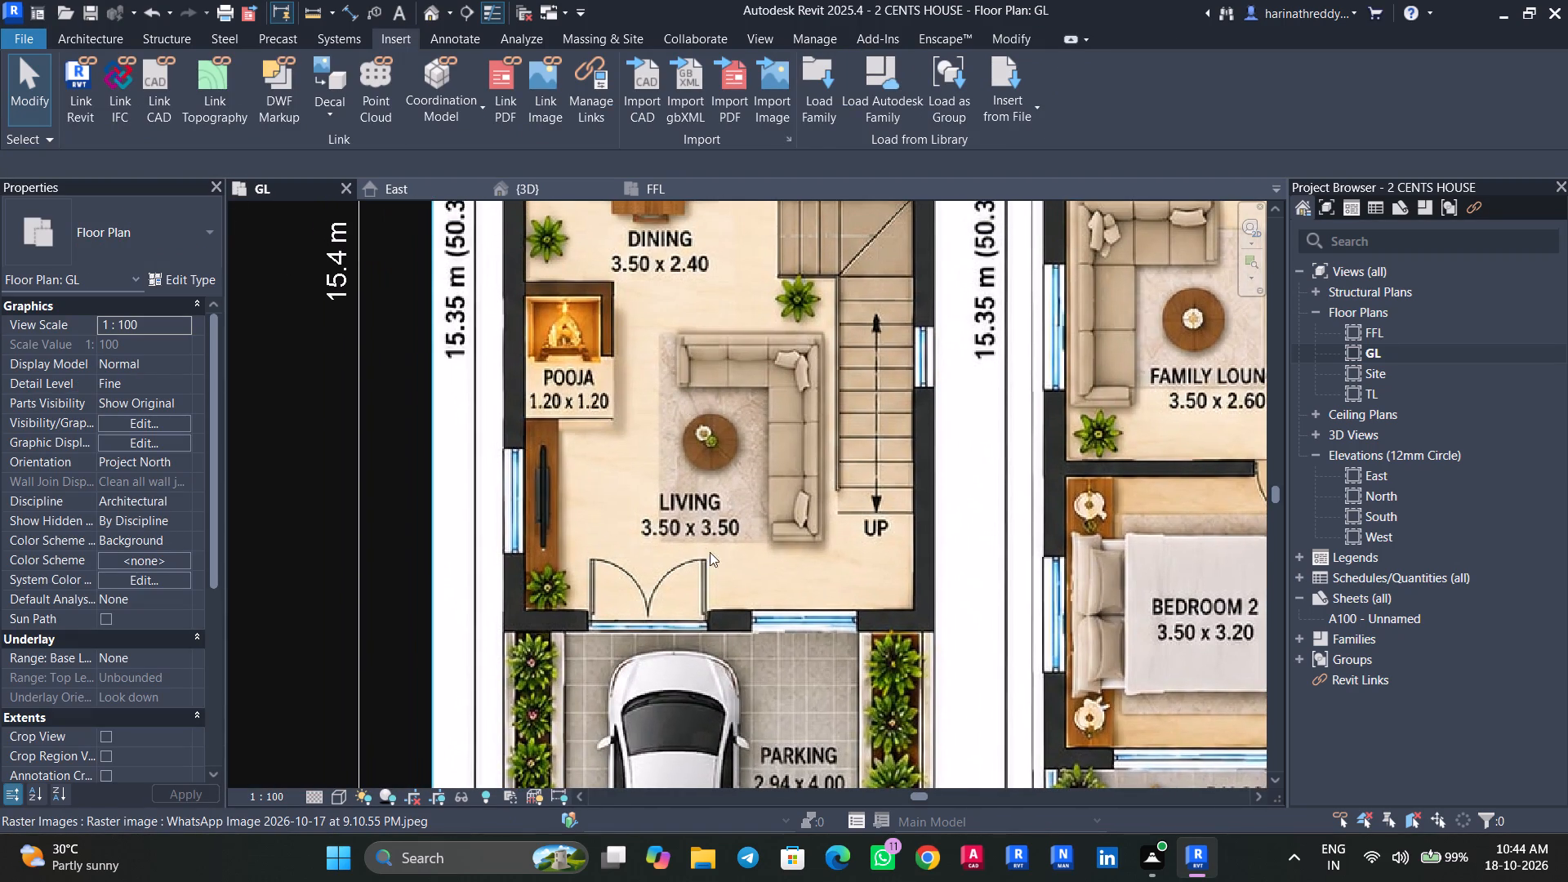
click(731, 414)
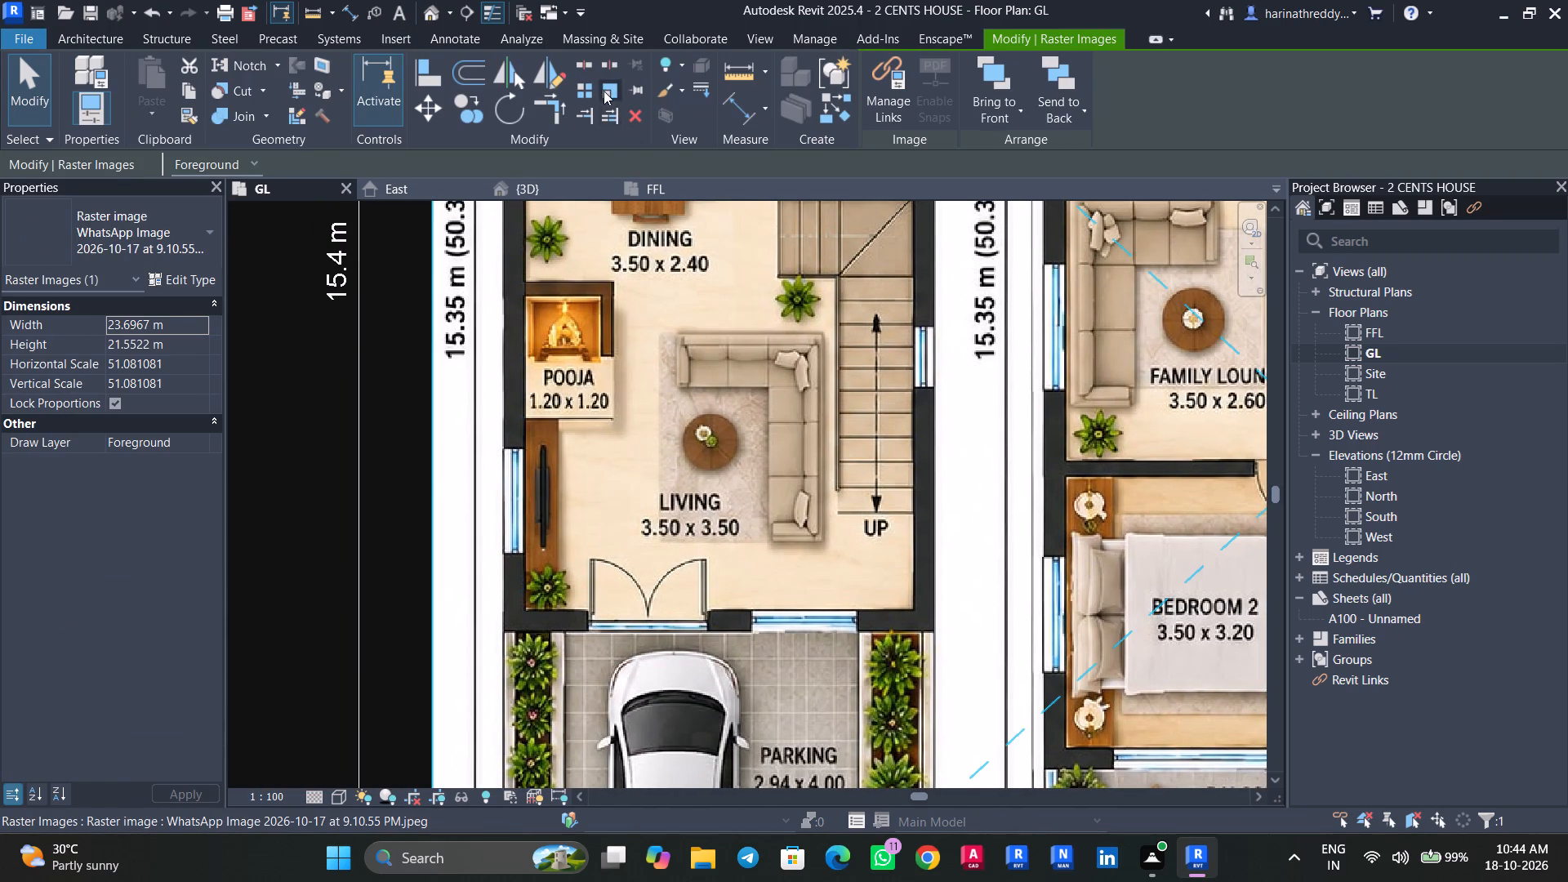
click(604, 89)
scroll(503, 559, up, 2)
scroll(503, 559, down, 1)
scroll(503, 559, up, 2)
click(503, 546)
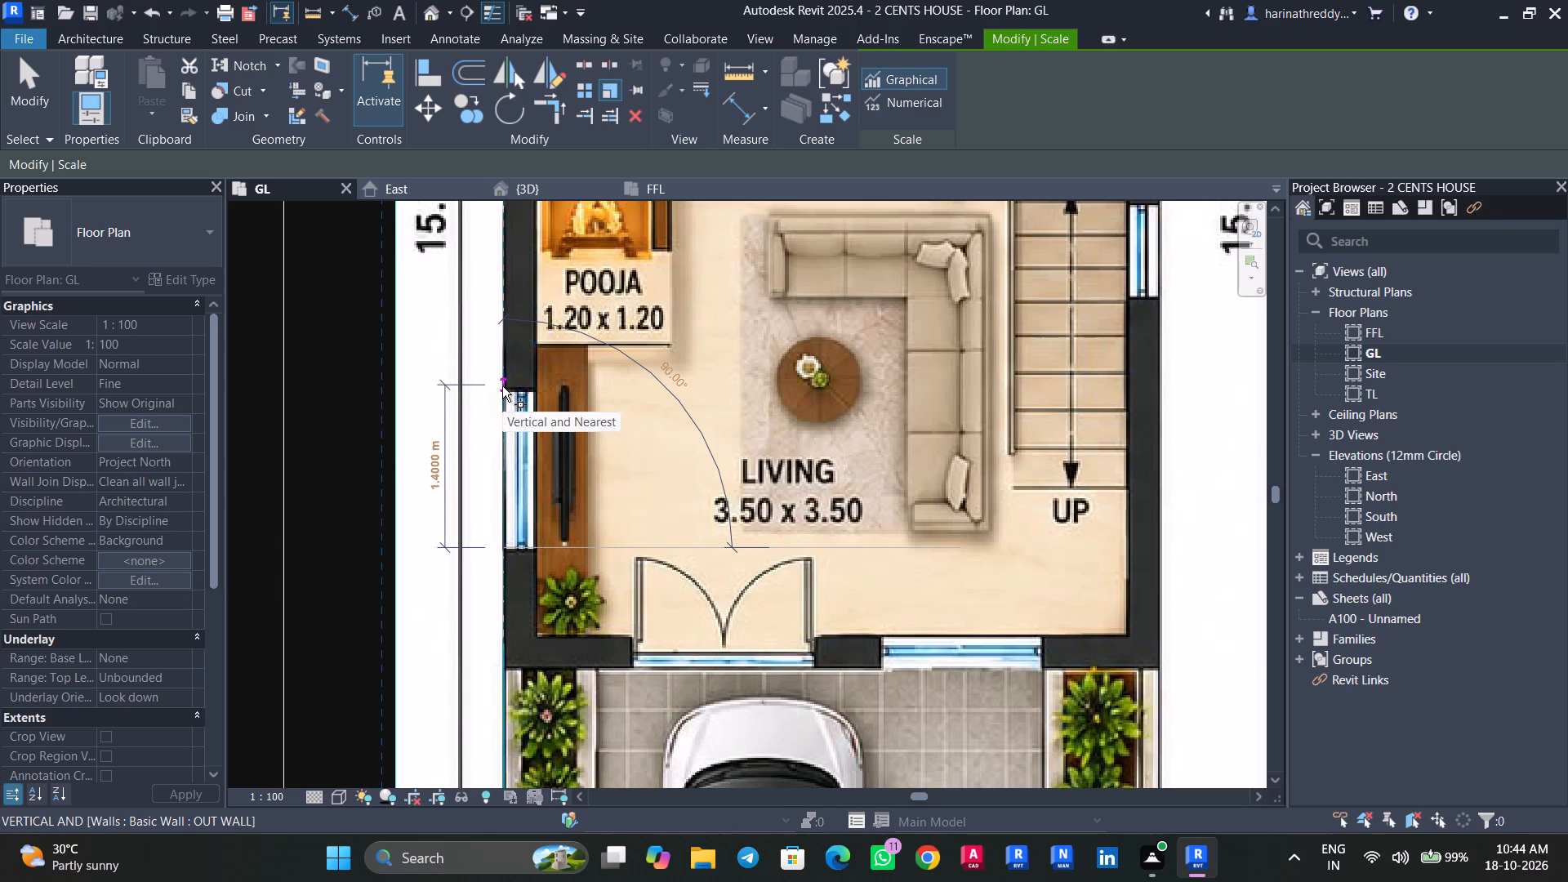
Place a 1.4 M double casement window in the outer wall behind the living room's TV unit, about 0.60 m from the parking-side wall.
key(Escape)
key(Escape)
key(w)
key(n)
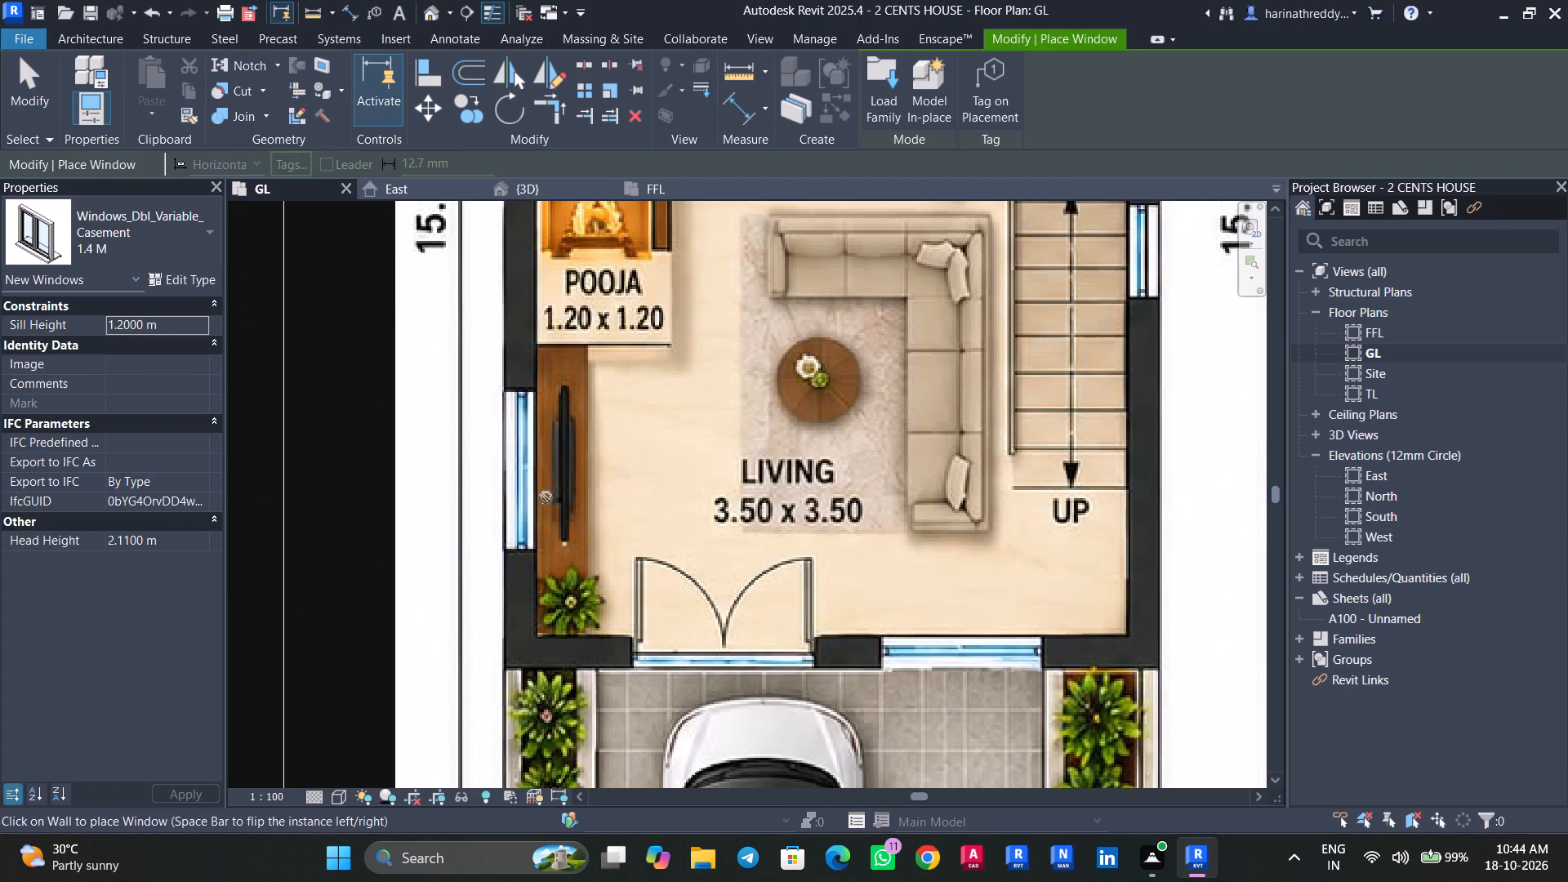
click(498, 471)
key(Escape)
key(Escape)
key(Escape)
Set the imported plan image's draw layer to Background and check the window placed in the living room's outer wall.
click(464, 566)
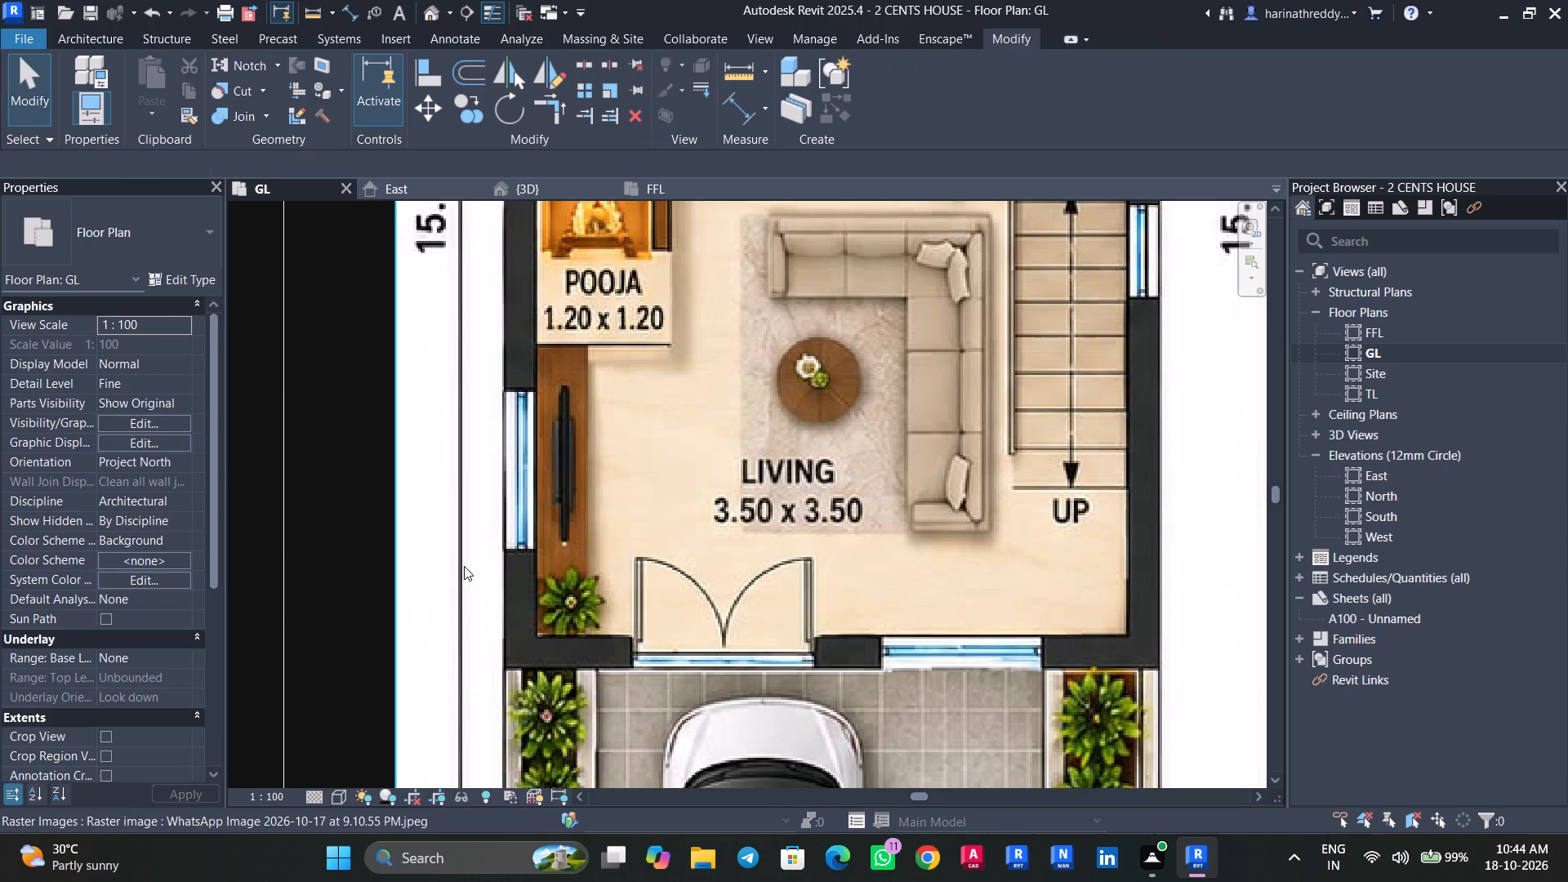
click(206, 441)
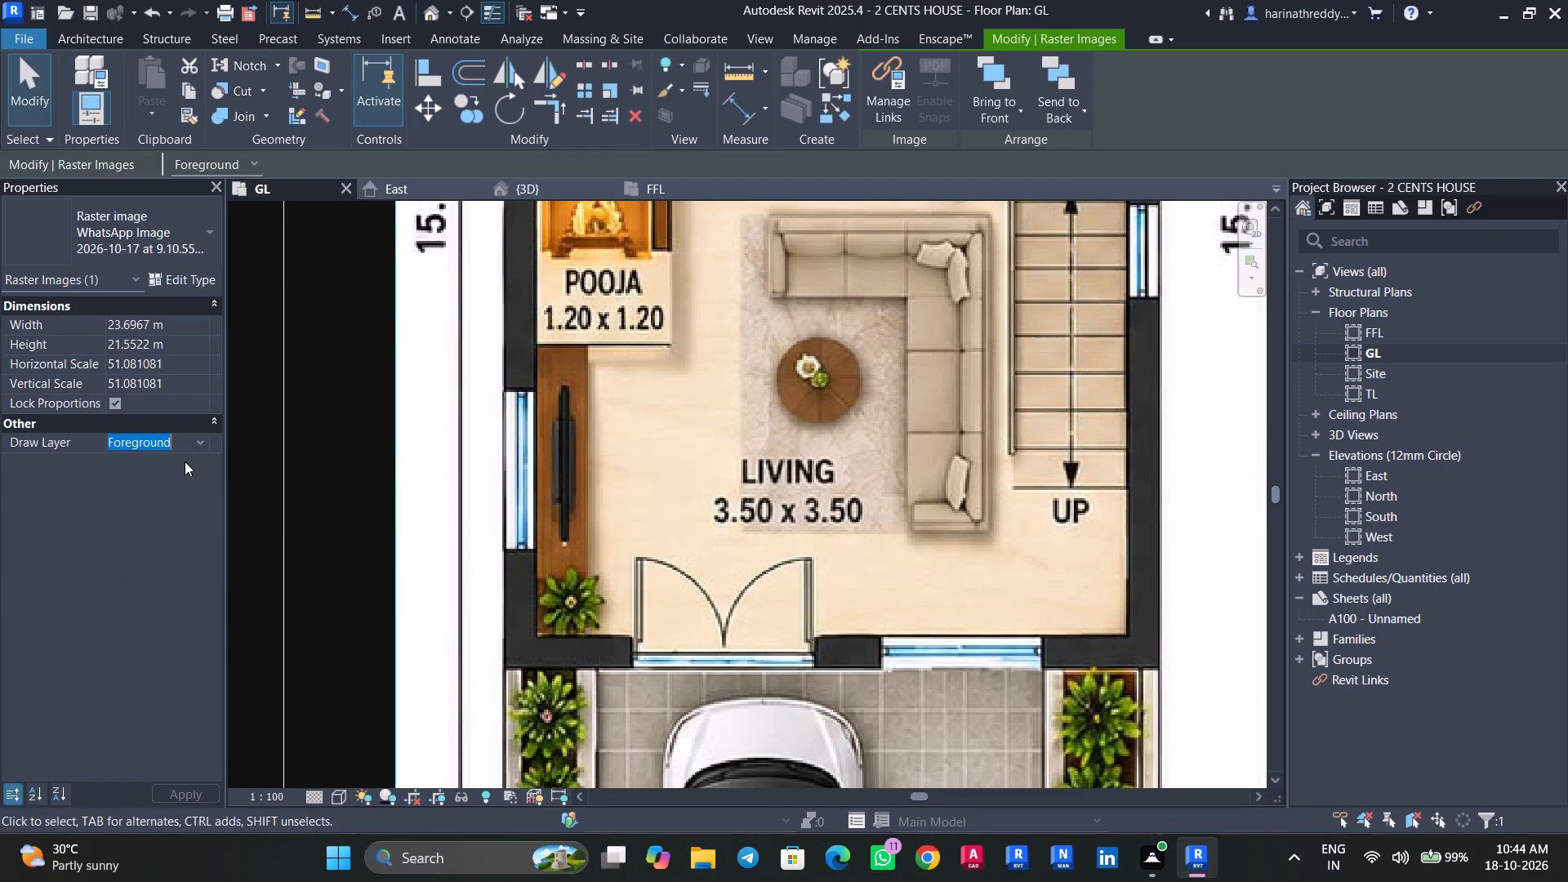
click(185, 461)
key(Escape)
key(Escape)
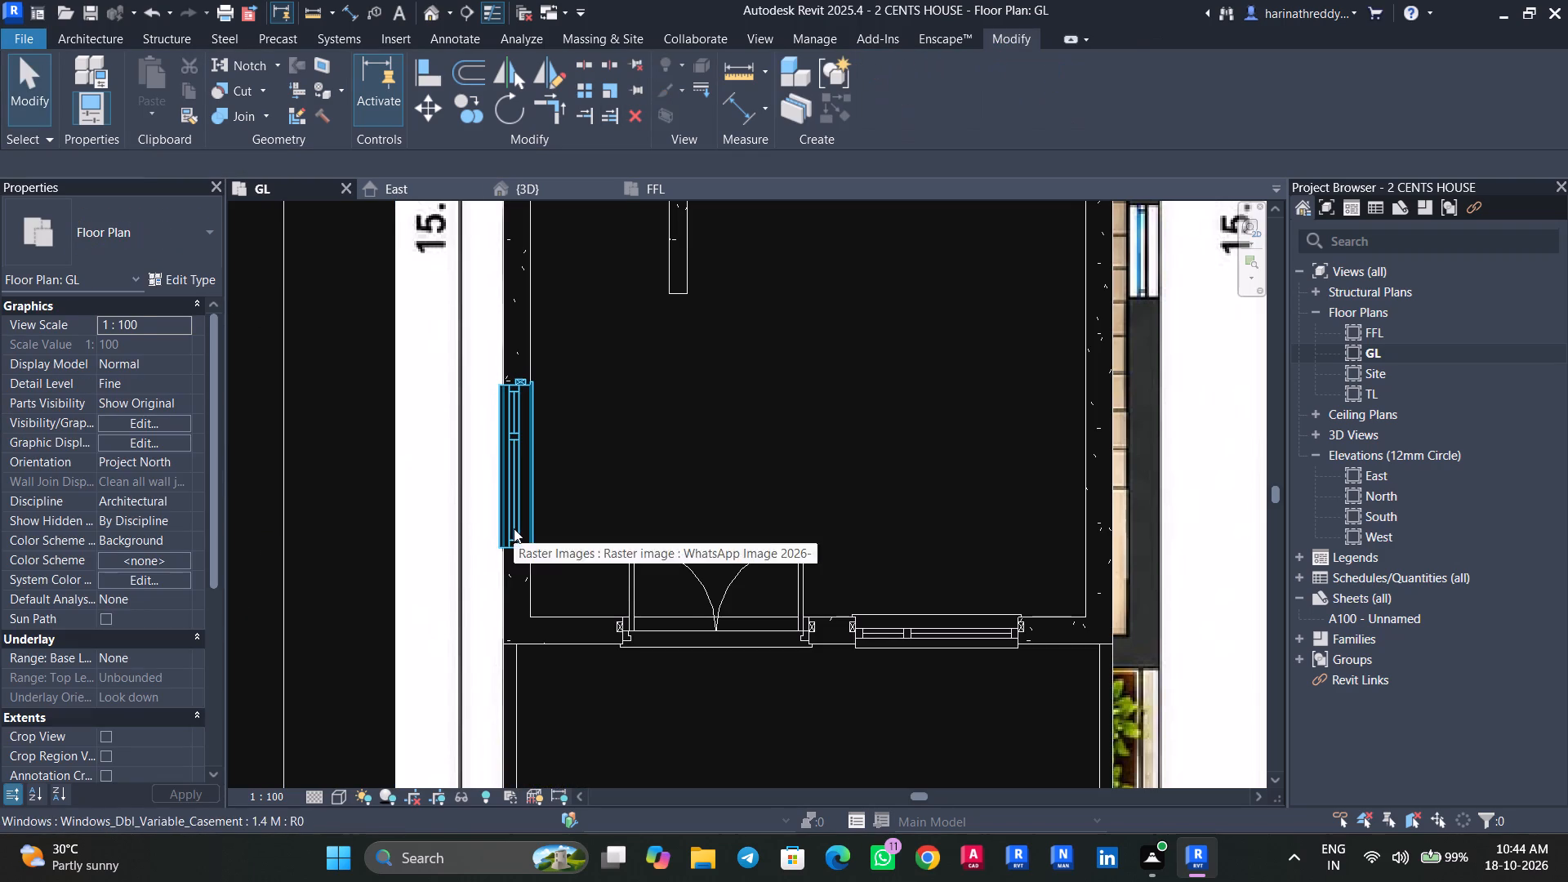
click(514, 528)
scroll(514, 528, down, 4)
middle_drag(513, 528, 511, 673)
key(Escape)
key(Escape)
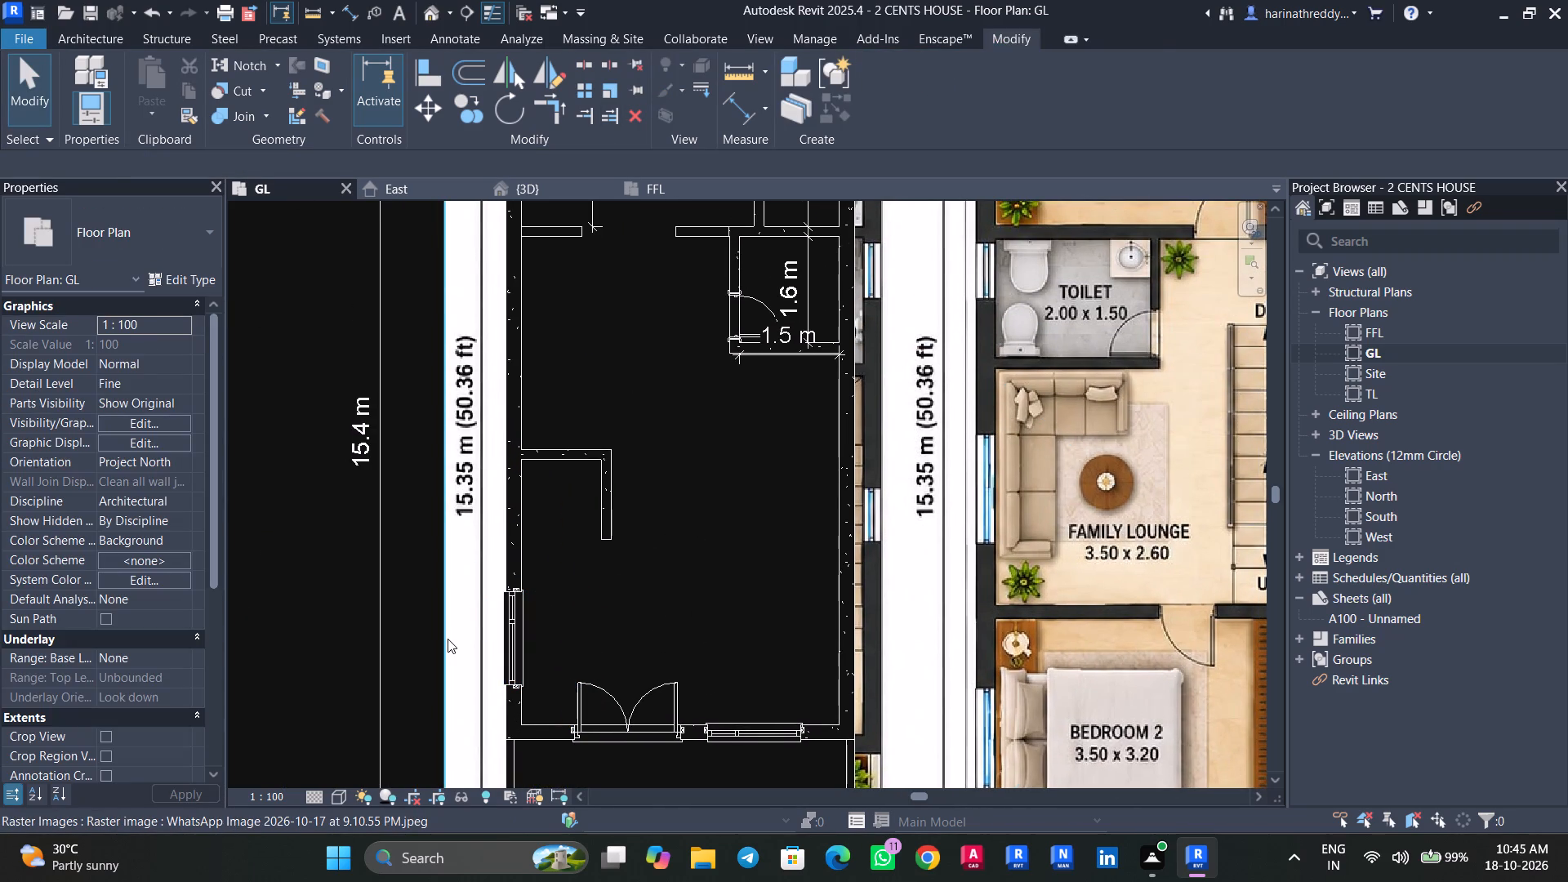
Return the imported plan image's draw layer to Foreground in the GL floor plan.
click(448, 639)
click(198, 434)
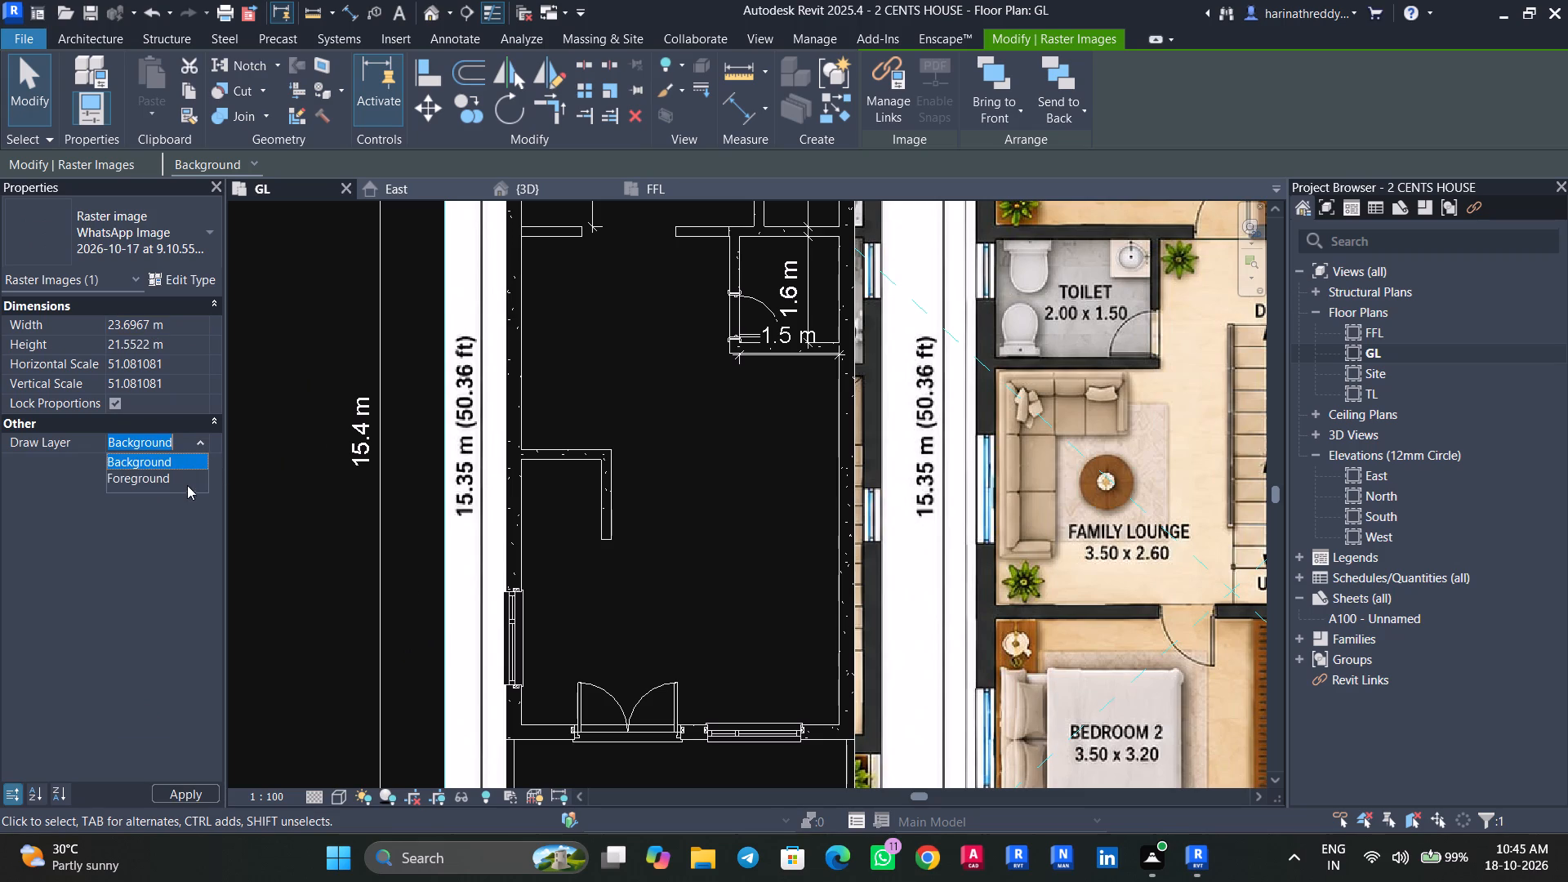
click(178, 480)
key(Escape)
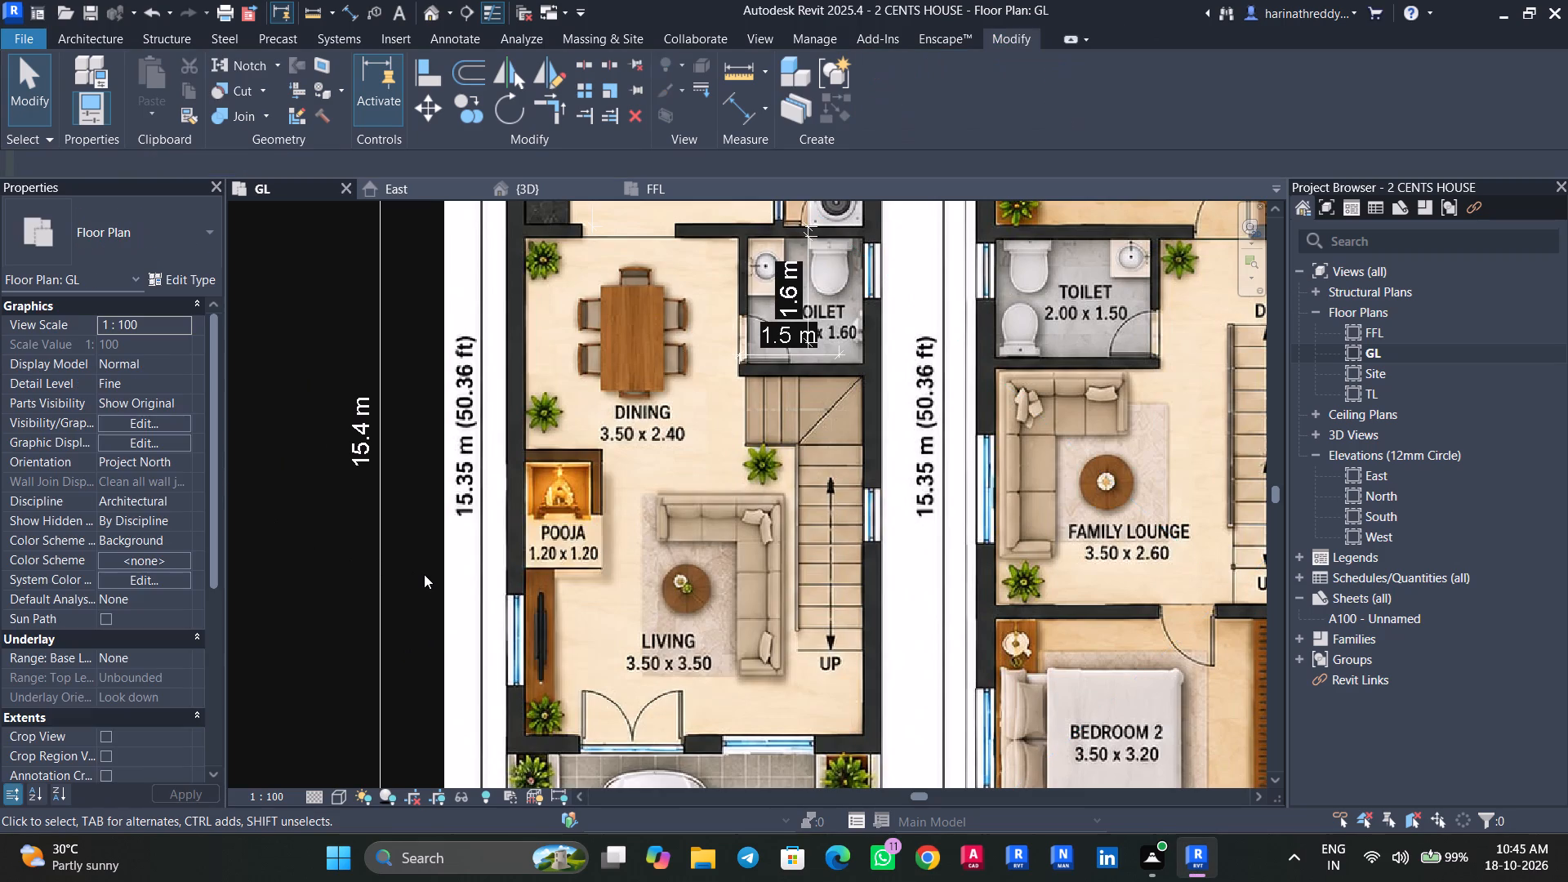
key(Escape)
Measure the width of the kitchen's window opening in the rear setback wall on the plan image.
middle_drag(630, 537, 468, 660)
scroll(467, 649, down, 3)
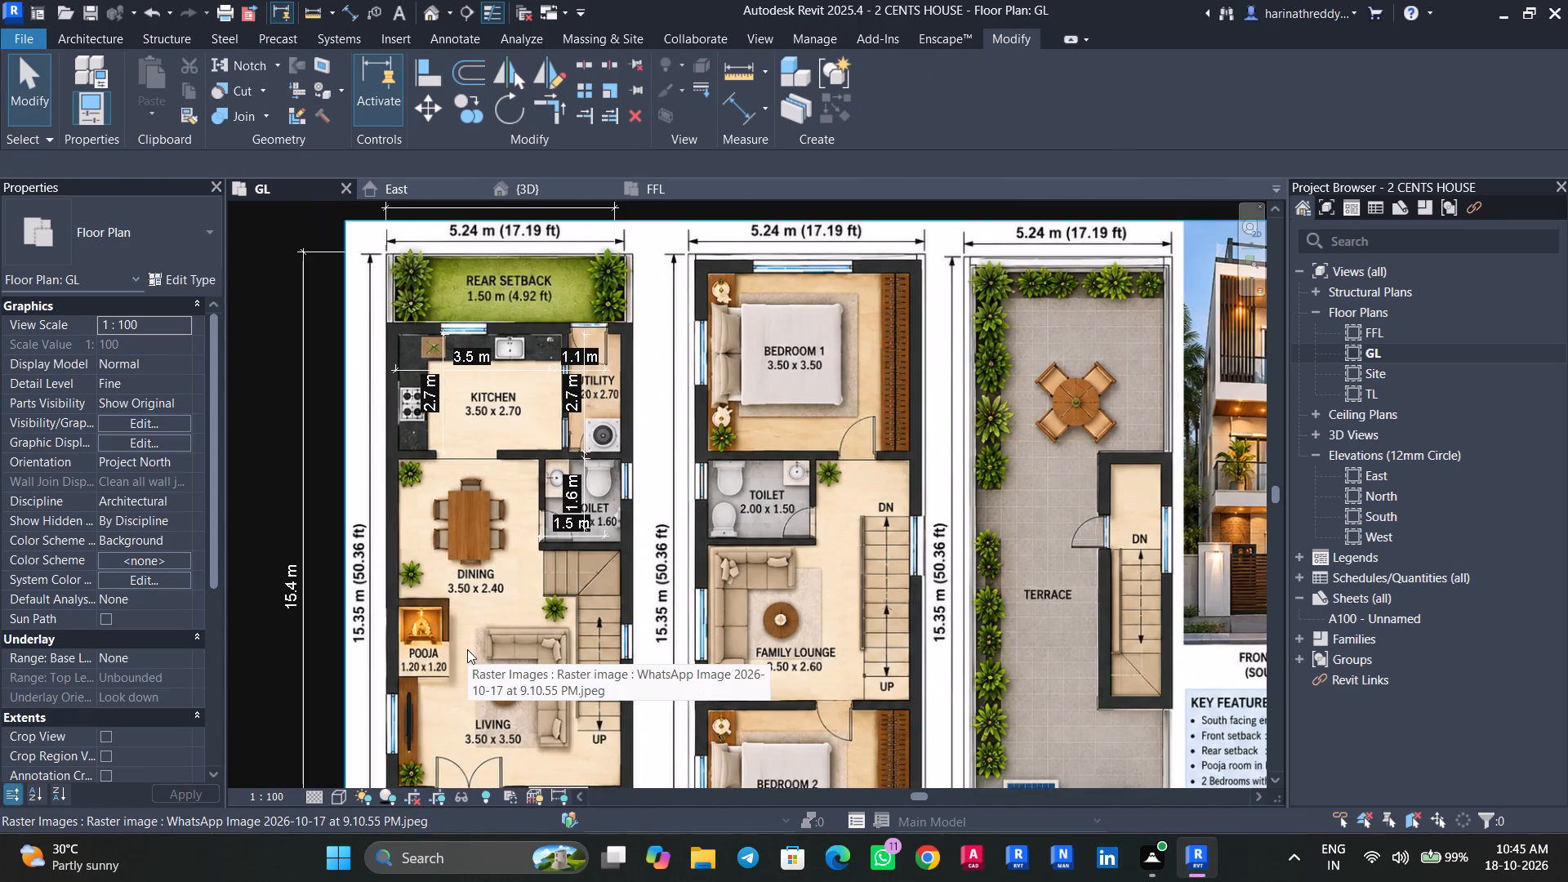
scroll(470, 385, up, 7)
middle_drag(494, 387, 592, 630)
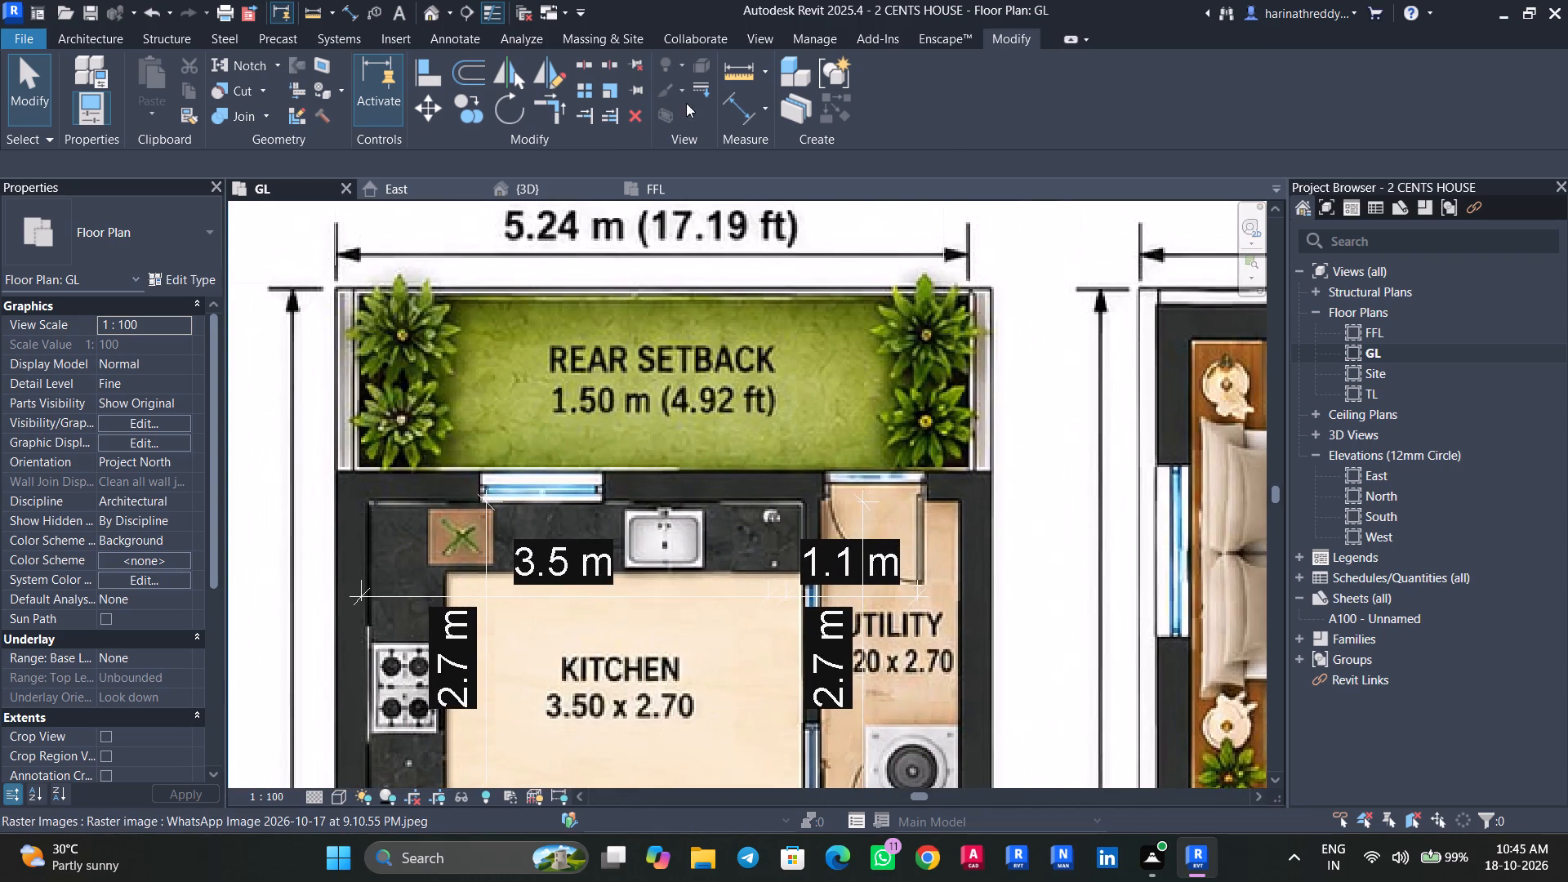
click(612, 78)
scroll(555, 572, up, 5)
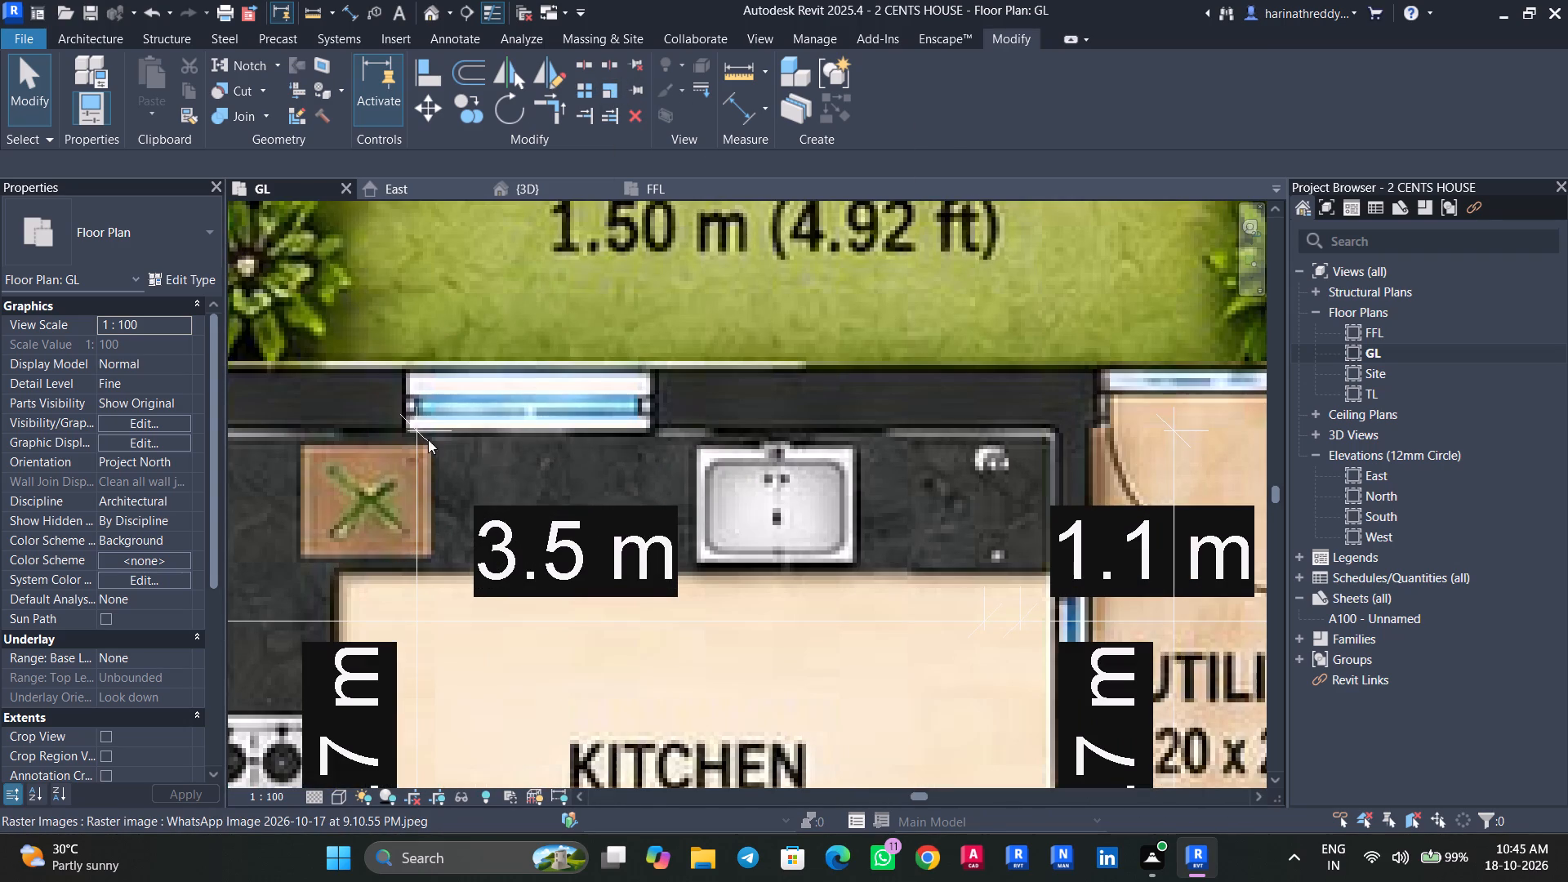
click(467, 301)
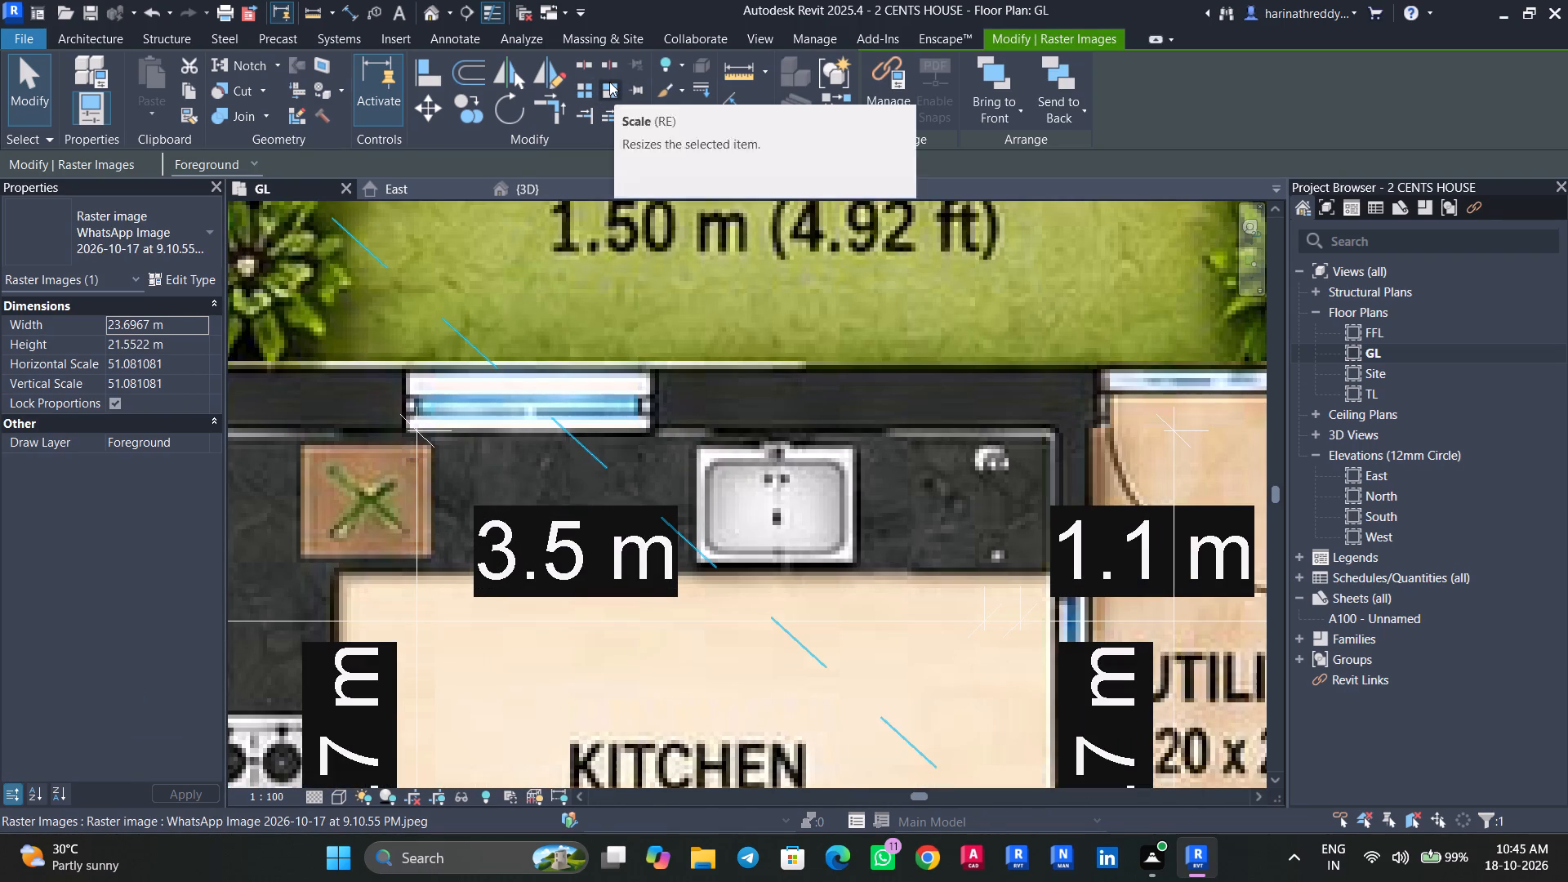
click(609, 82)
click(404, 373)
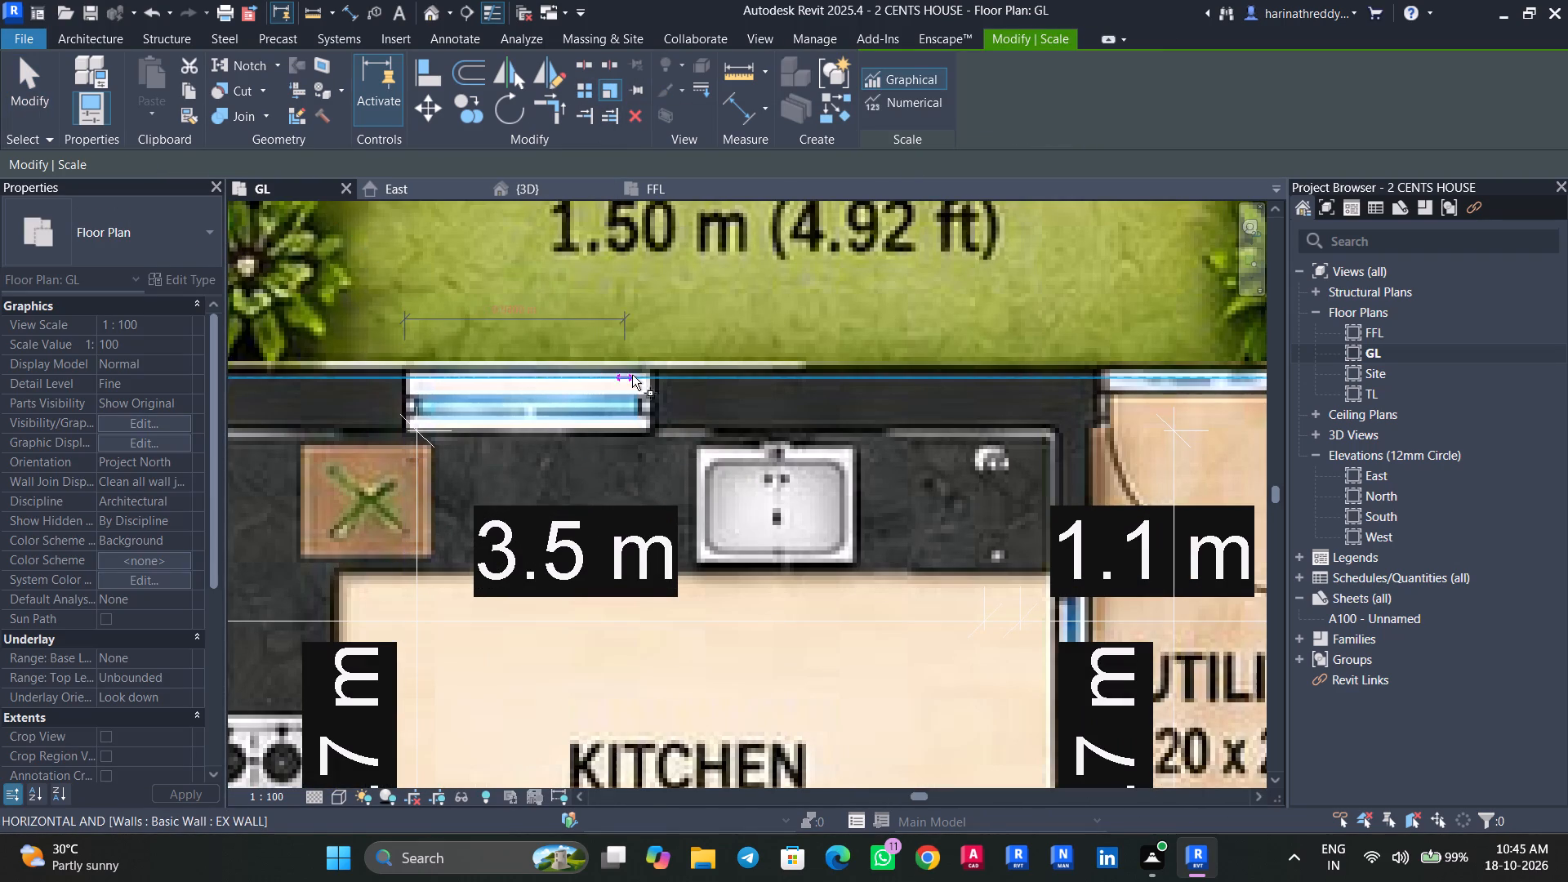
scroll(653, 378, up, 6)
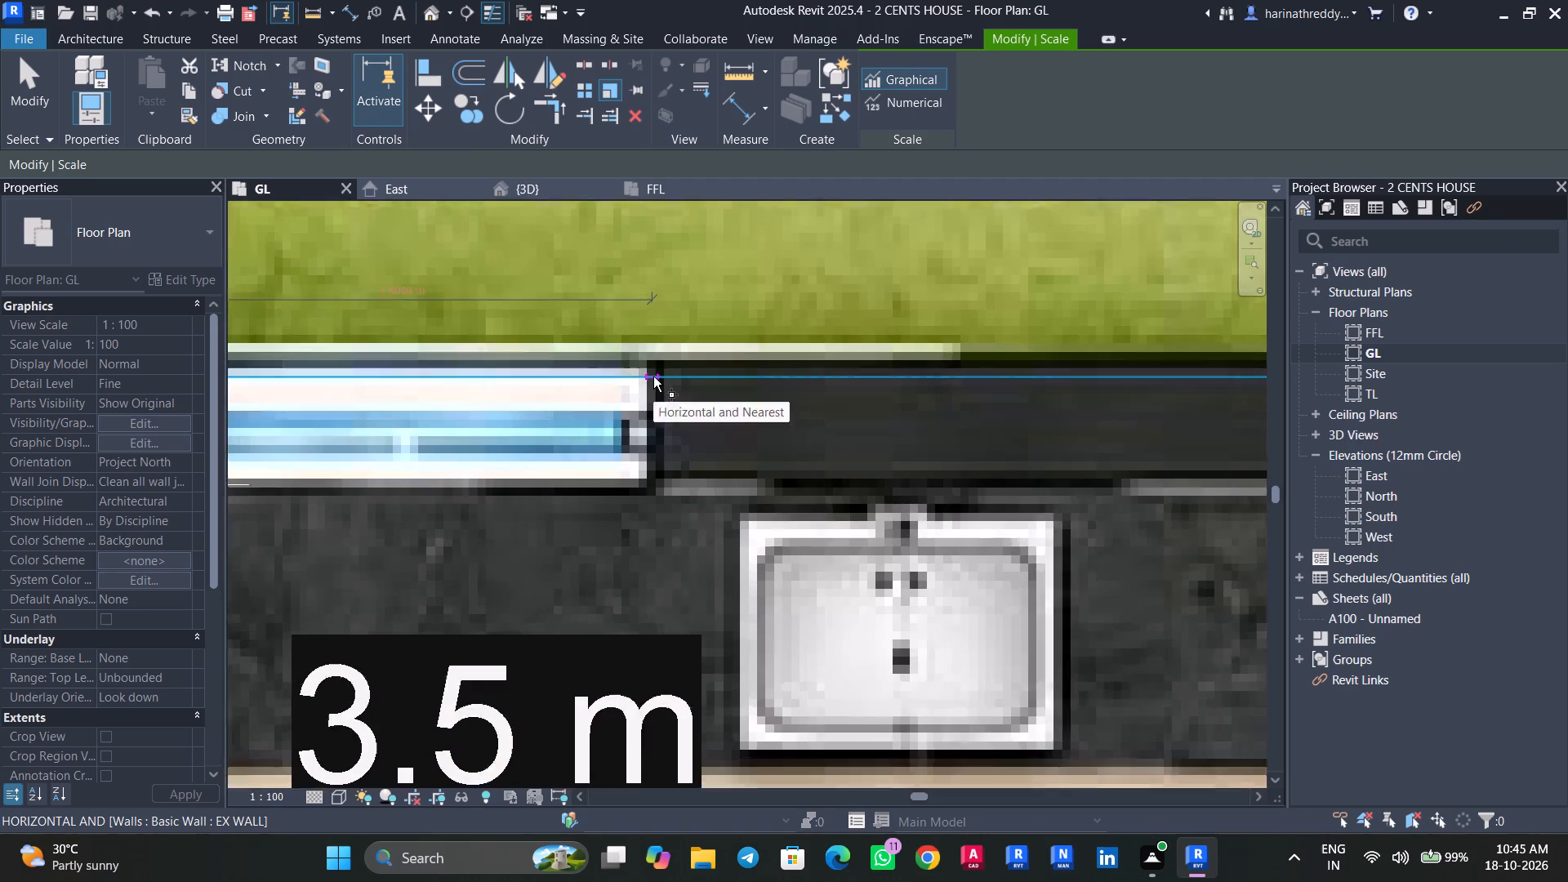
scroll(649, 368, down, 12)
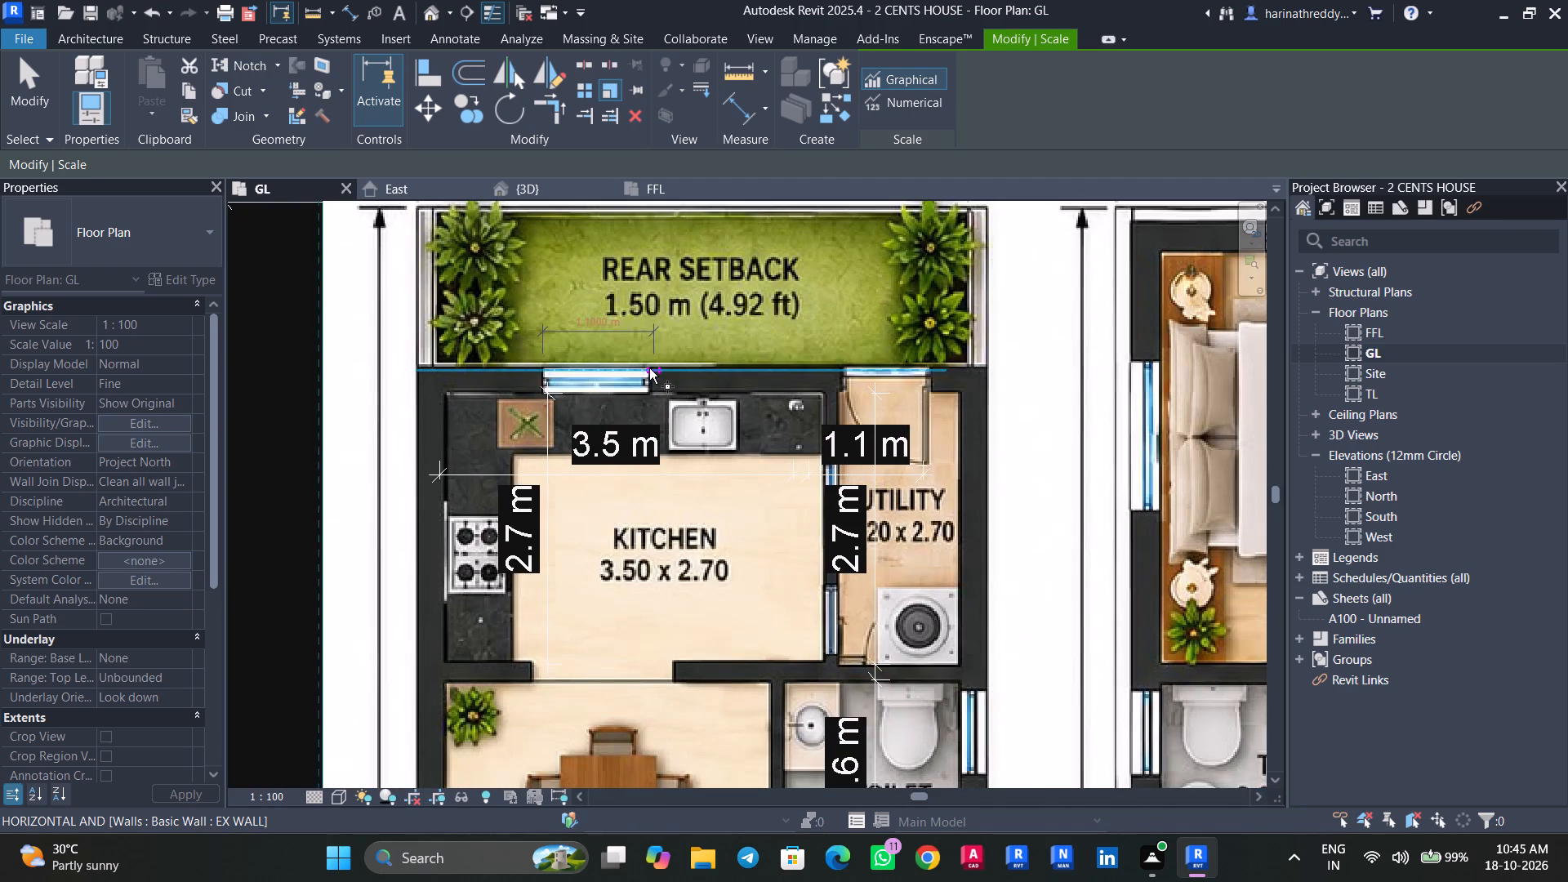
key(Escape)
key(Escape)
Duplicate the 1.4 M double casement window type as 1 M and set its rough width to 1 m.
text(WN)
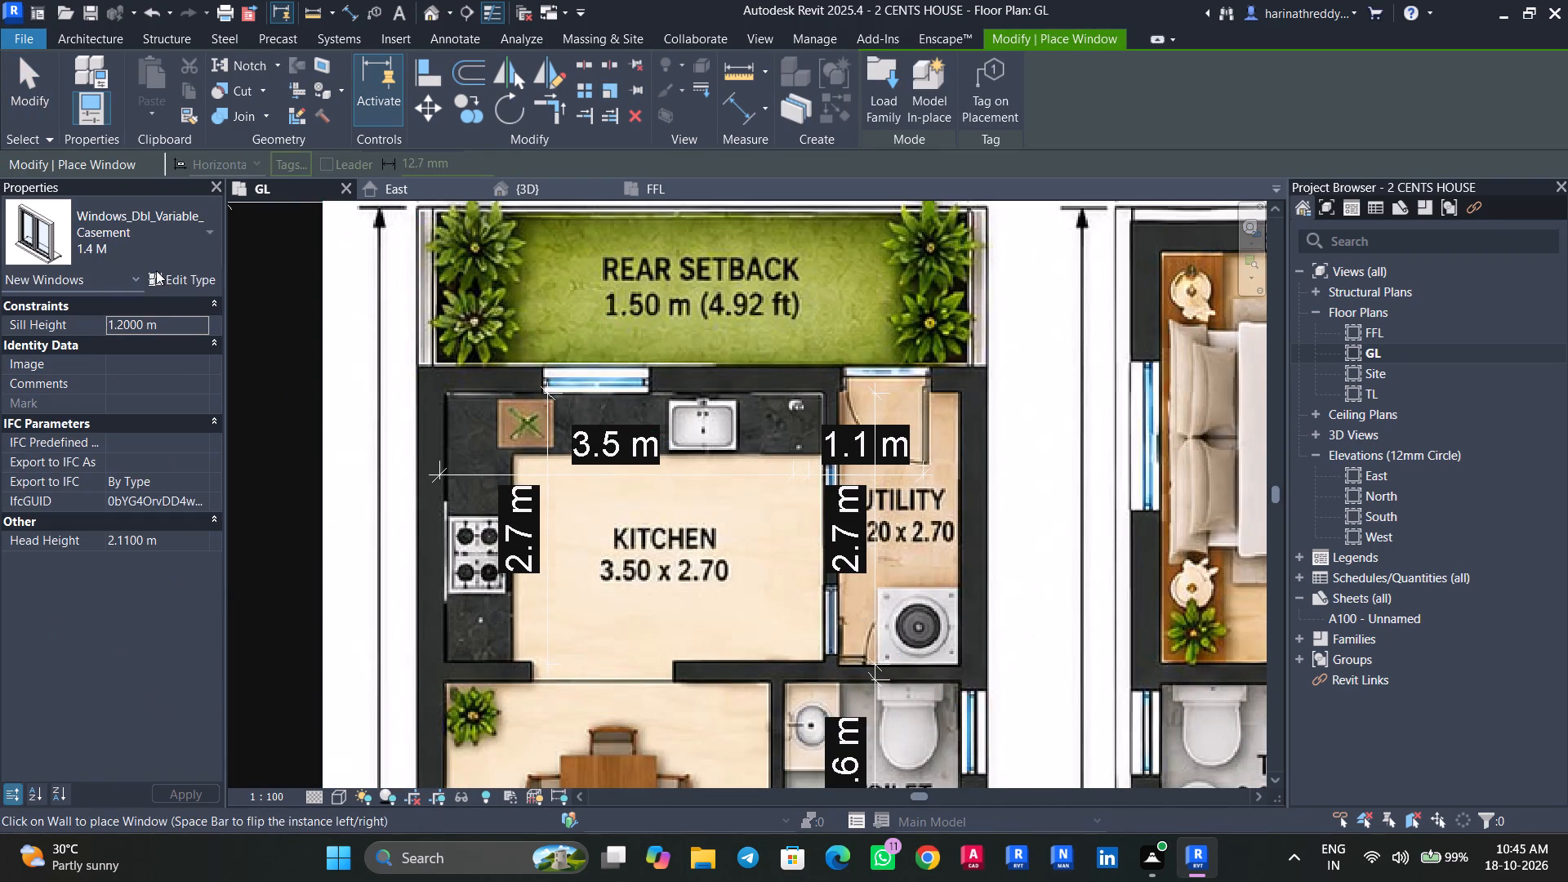
click(171, 269)
click(1431, 197)
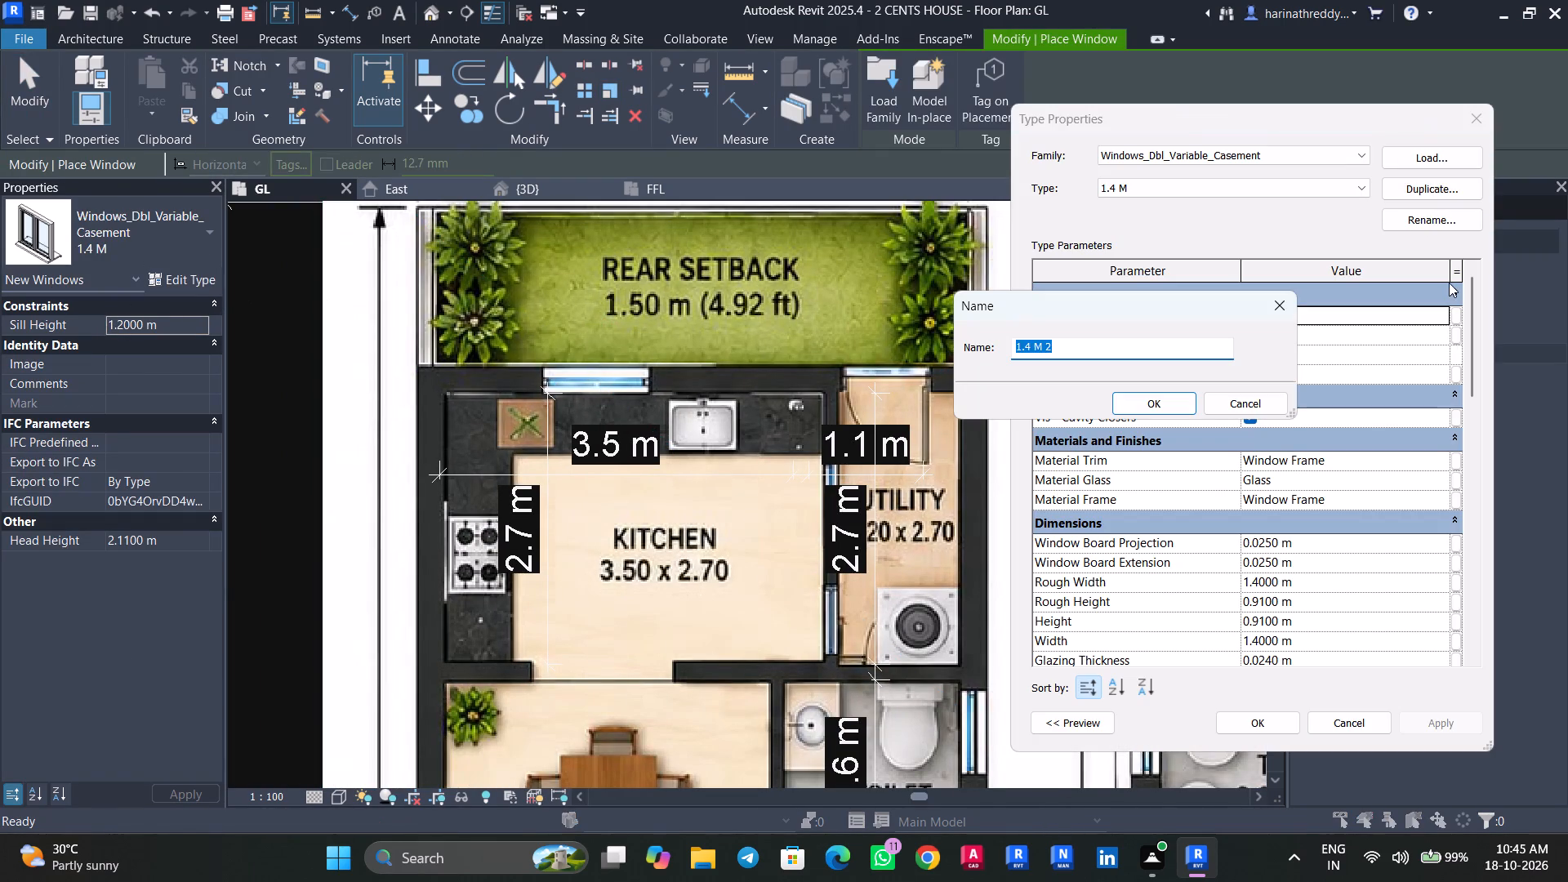
text(1 M)
key(Return)
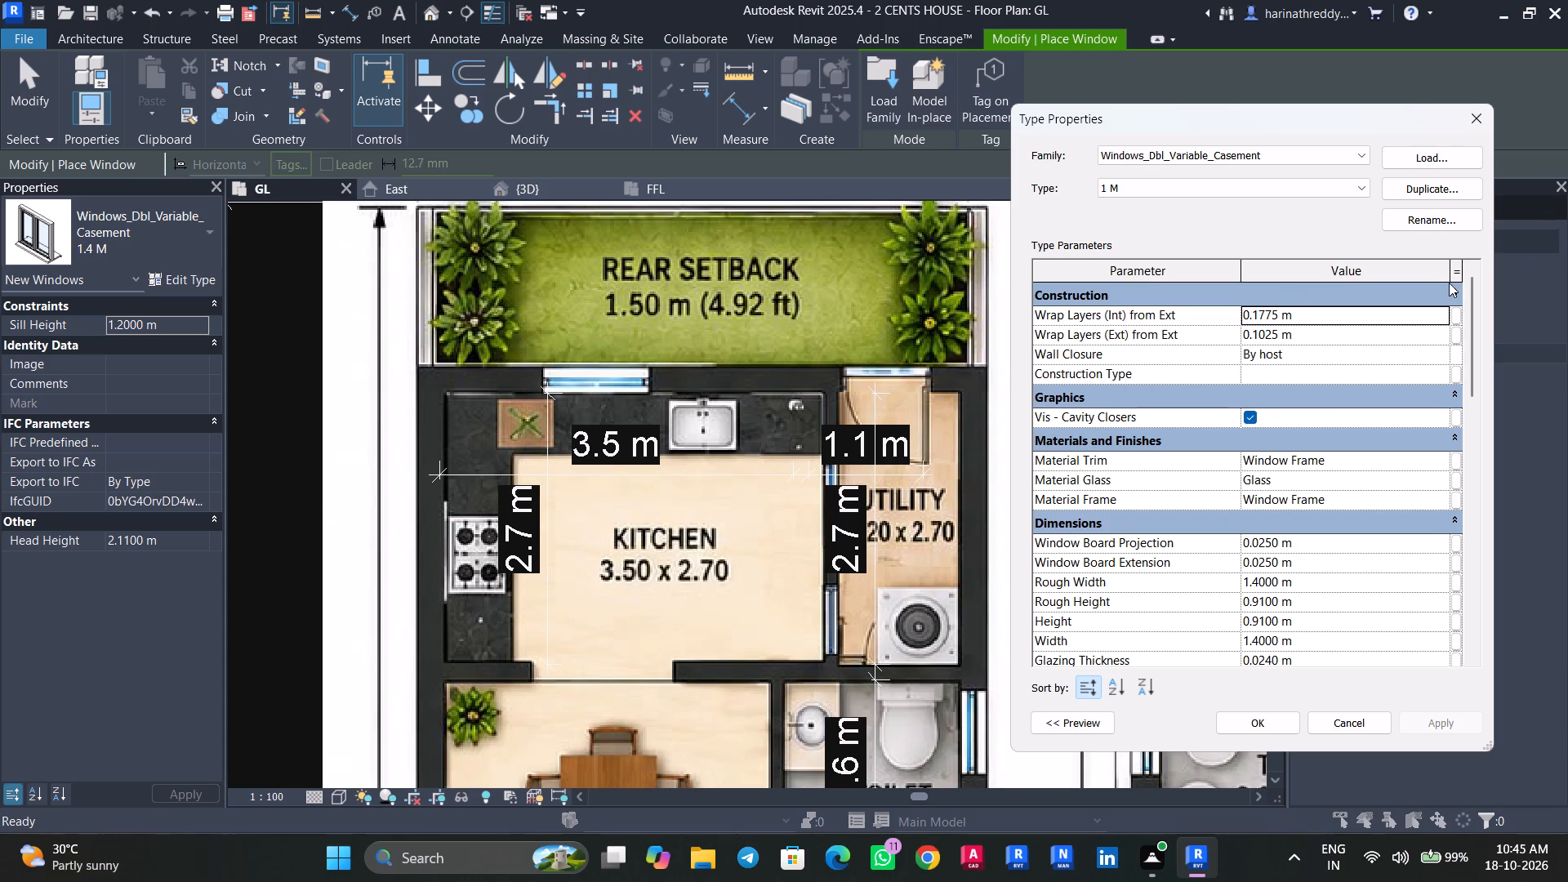
click(1341, 578)
key(1)
key(Return)
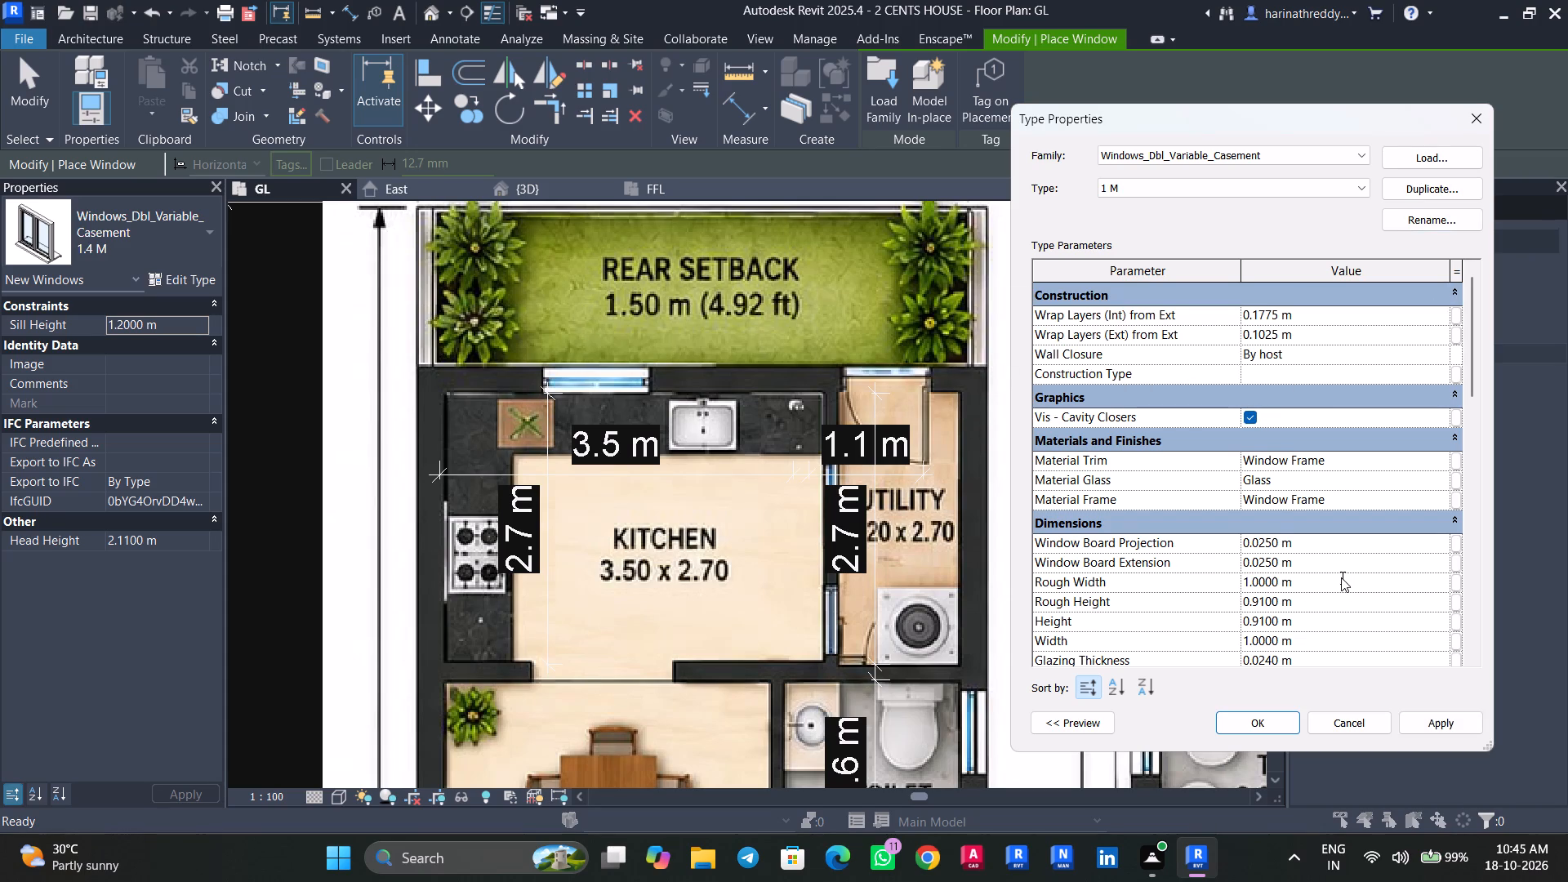
scroll(1341, 577, up, 1)
click(1441, 721)
click(1275, 723)
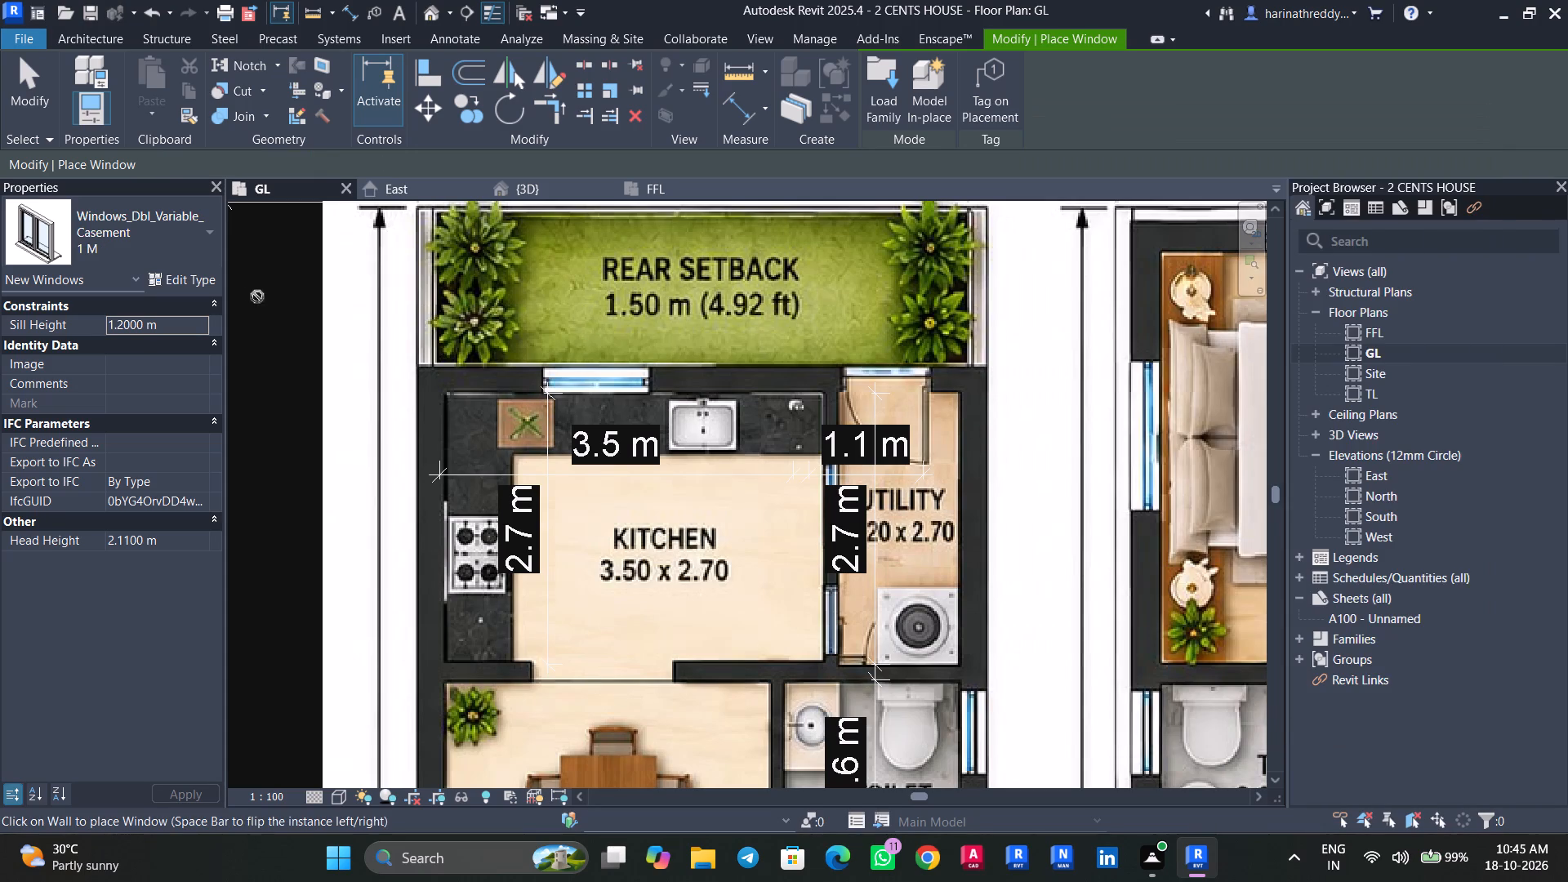
Place a 1 M double casement window in the kitchen's rear wall, about 1.10 m from the outer side wall.
scroll(595, 380, up, 4)
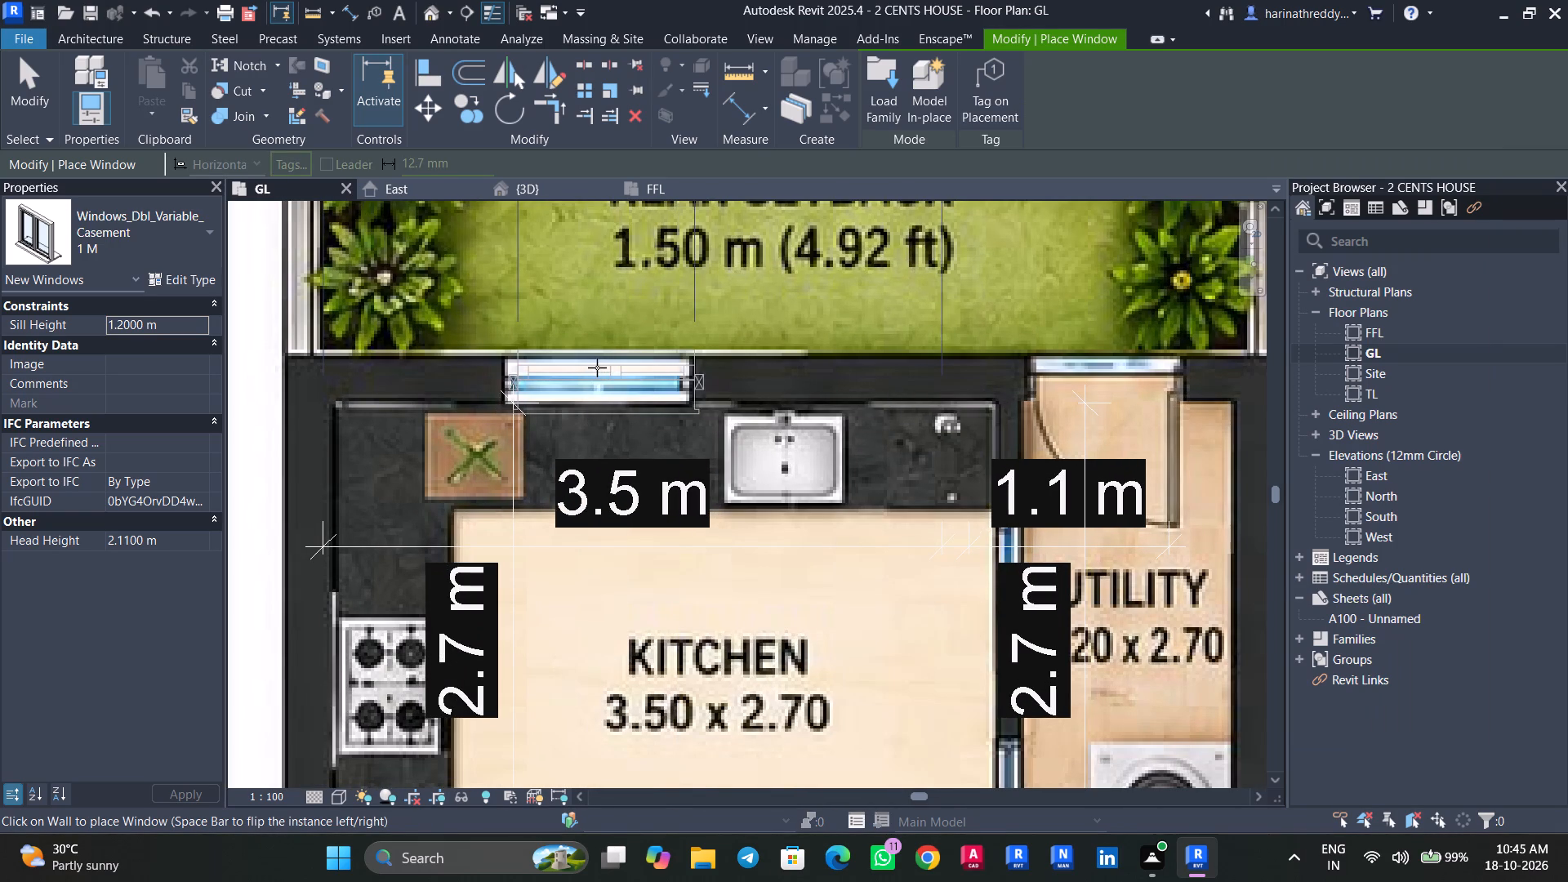
click(598, 367)
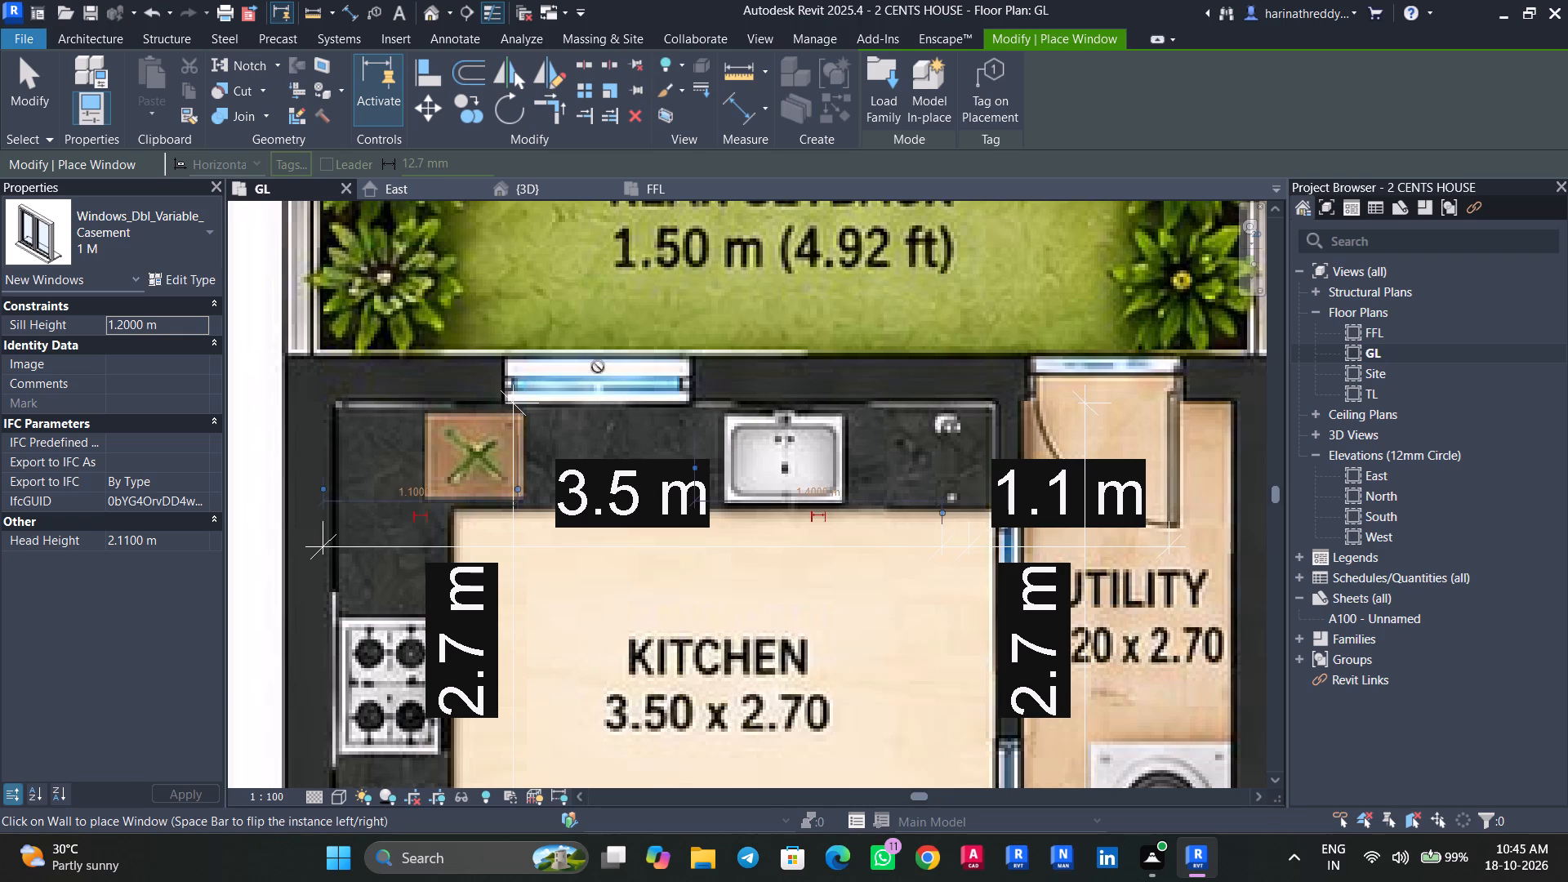
key(Escape)
key(Escape)
key(Escape)
Delete the 2.7 m and 1.1 m dimensions inside the utility room.
scroll(587, 386, down, 5)
scroll(817, 416, up, 4)
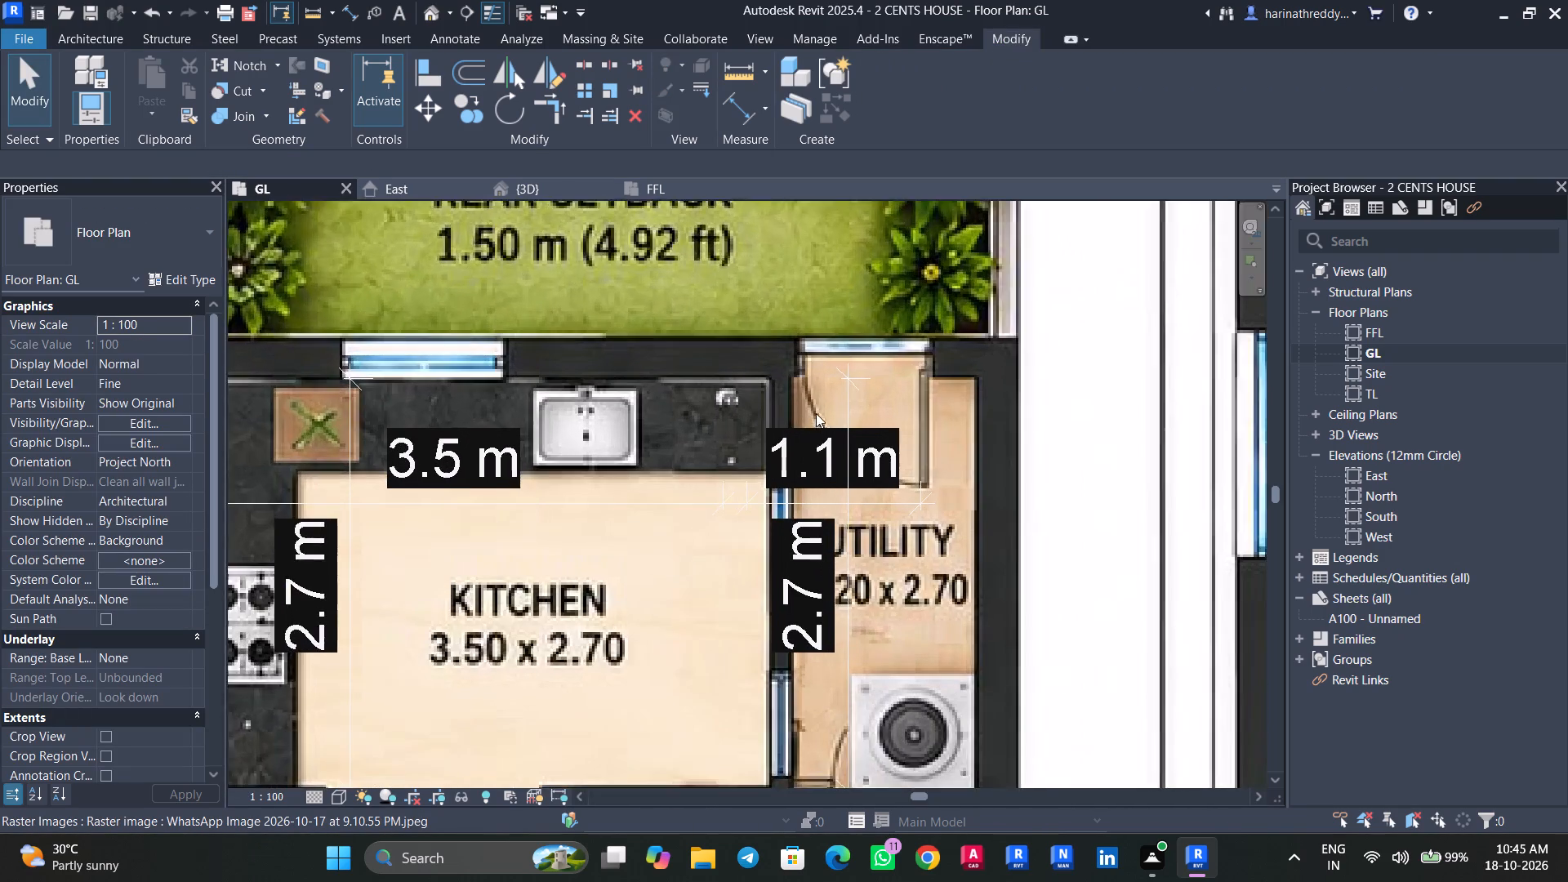
middle_drag(792, 403, 728, 316)
scroll(728, 316, up, 1)
scroll(735, 418, down, 4)
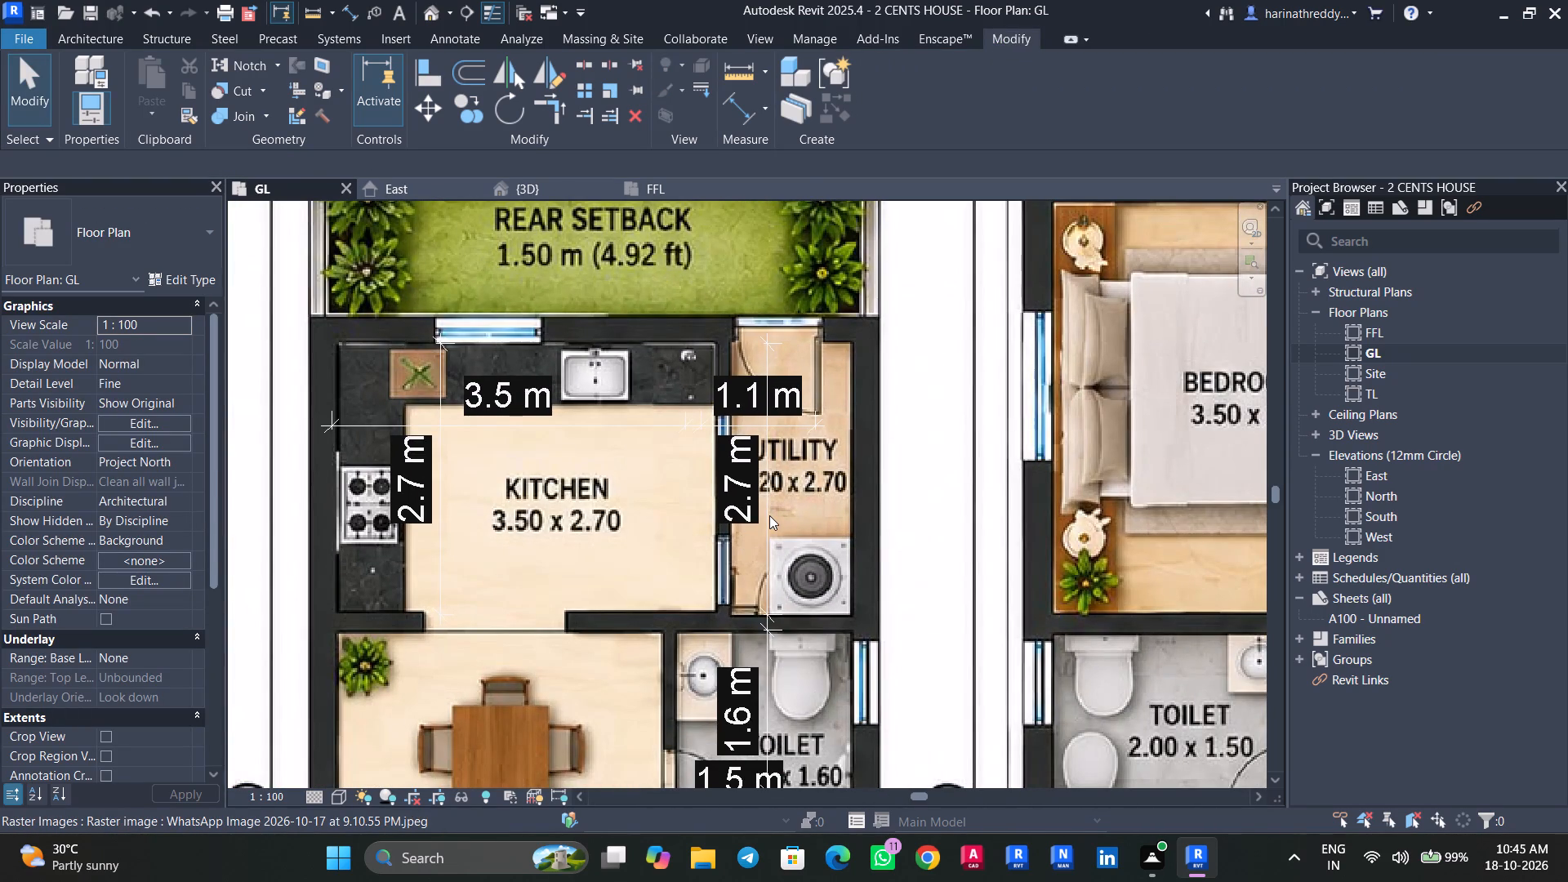
key(Tab)
click(768, 515)
drag(768, 515, 768, 515)
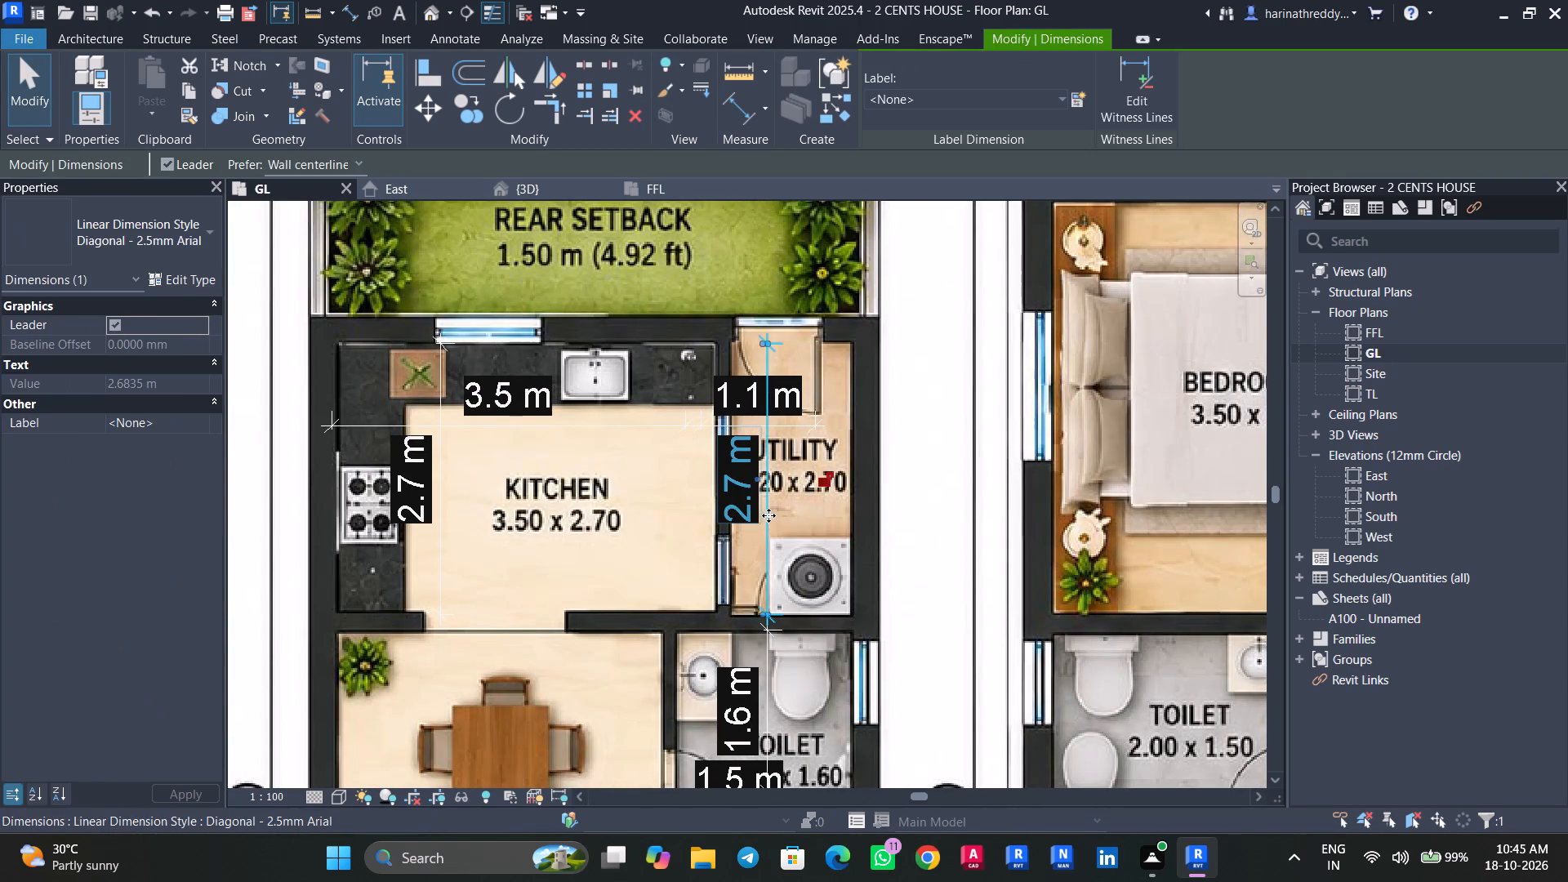
drag(768, 515, 813, 517)
key(Delete)
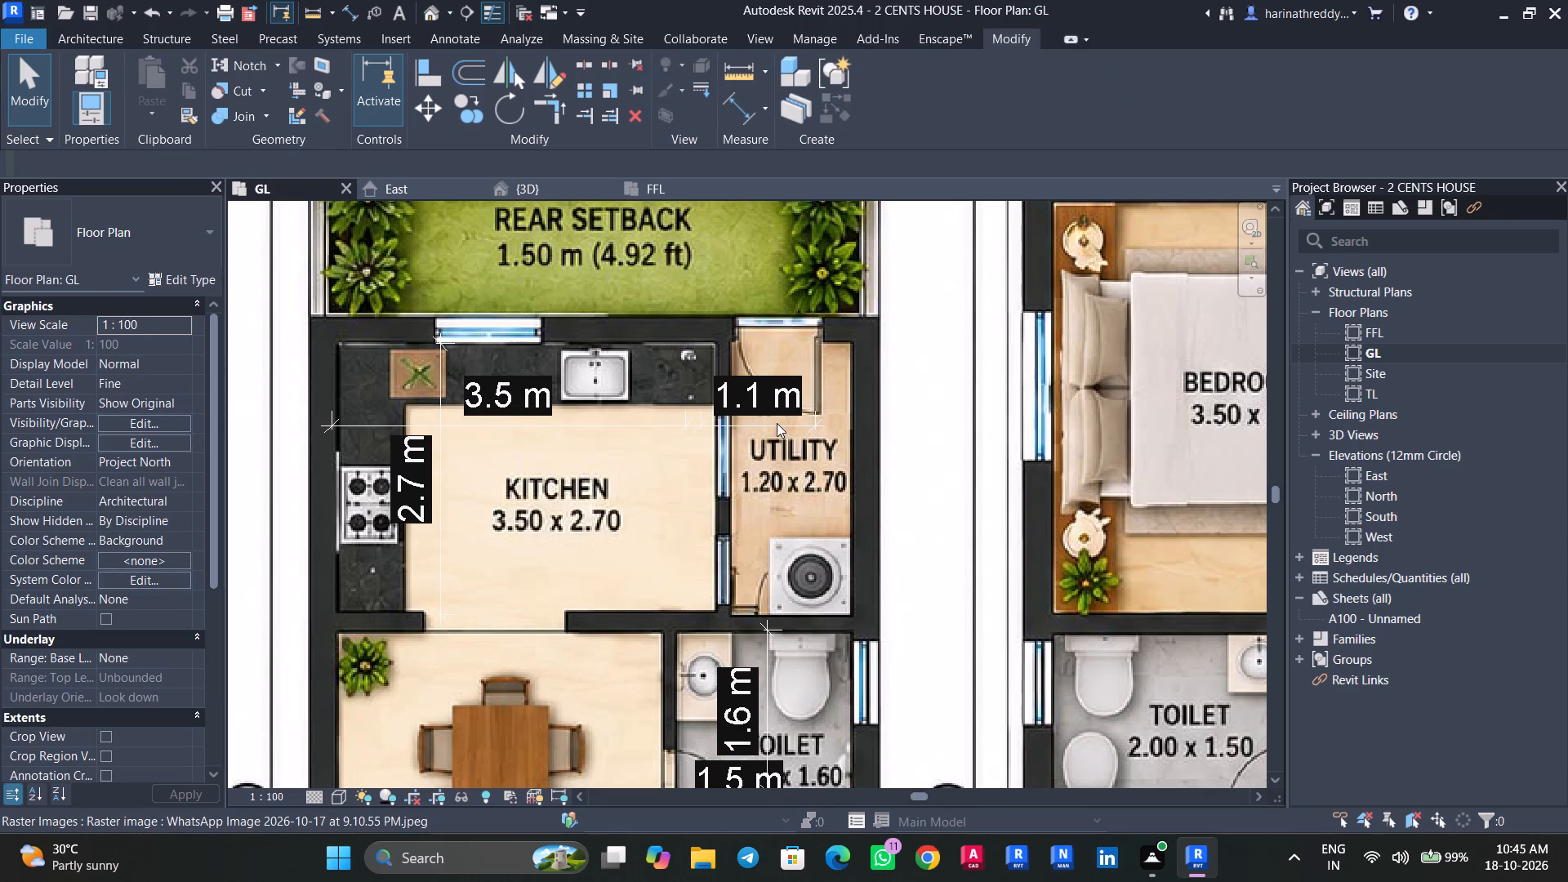
key(Tab)
click(770, 423)
key(Delete)
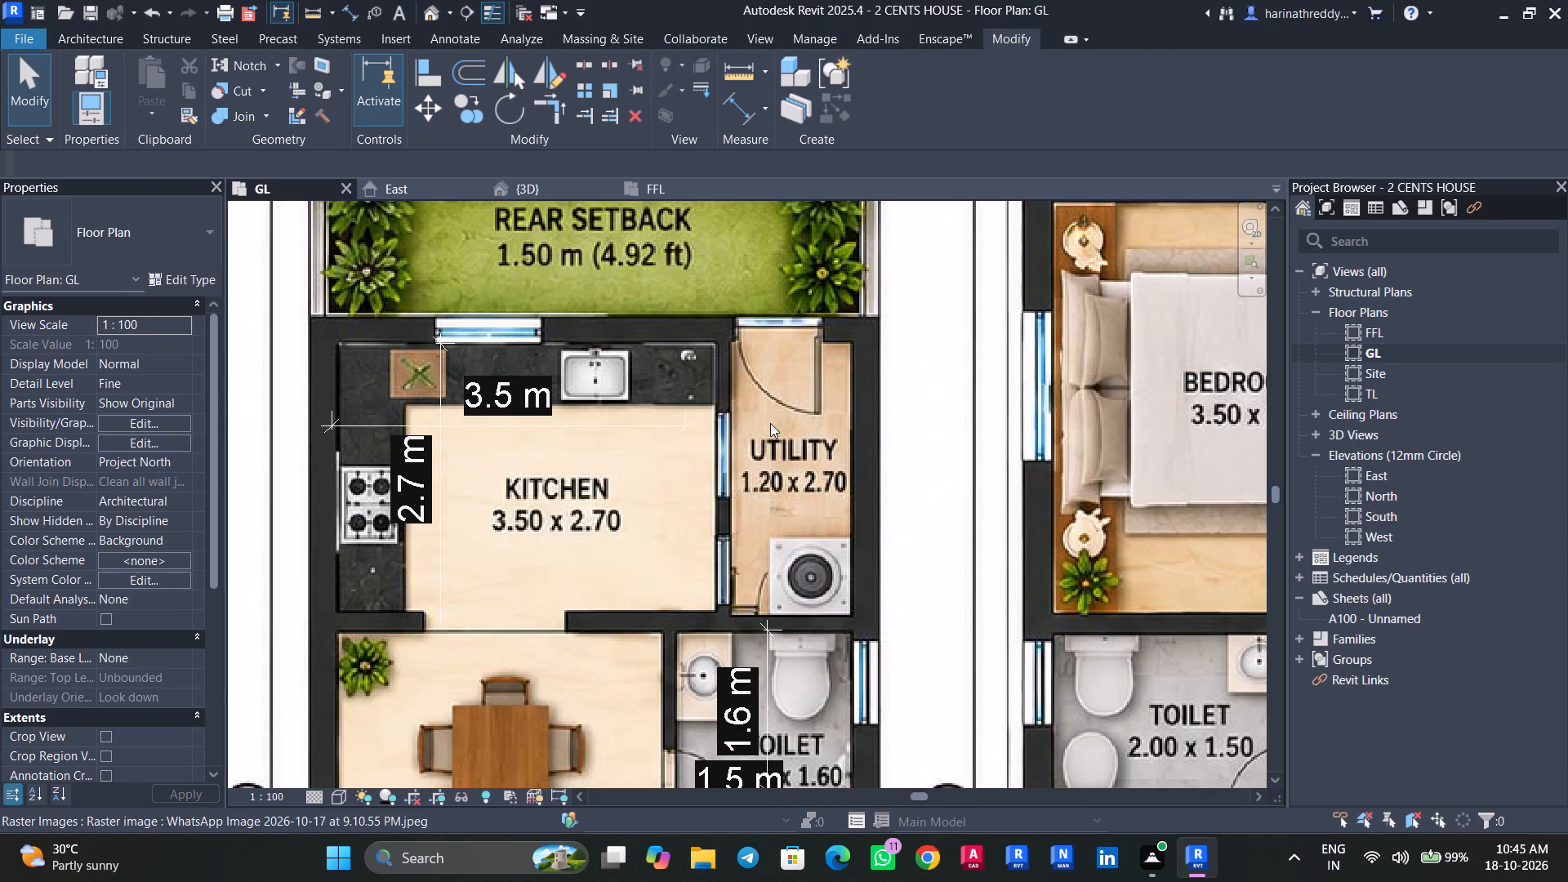
Place a 0.9M single interior door with a 0.15 m sill height in the kitchen–utility wall, about 0.70 m from the rear wall.
scroll(684, 518, up, 3)
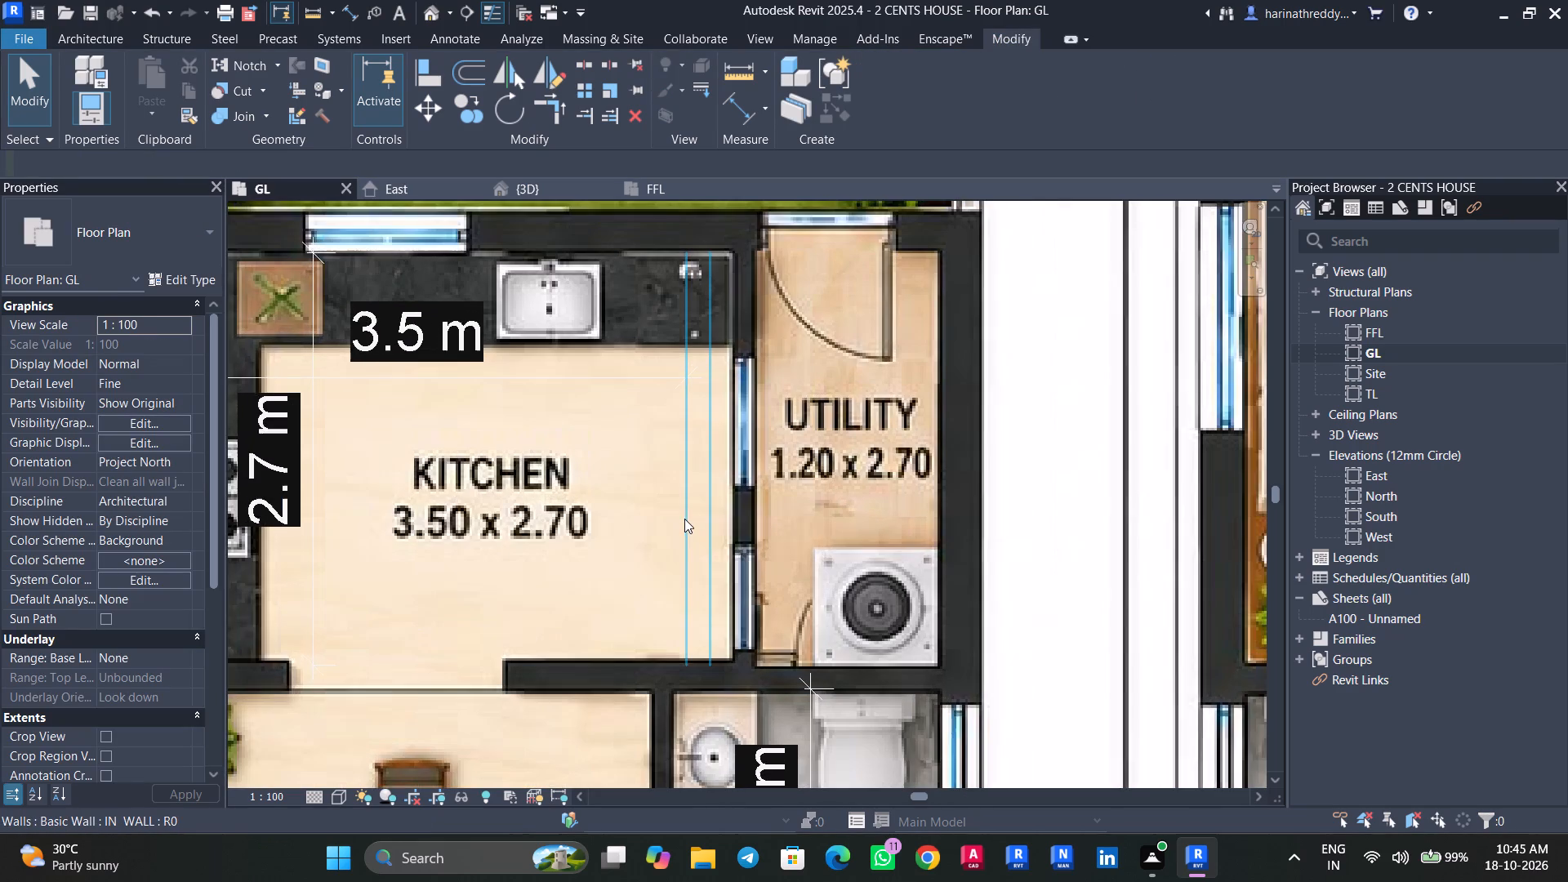
middle_drag(684, 519, 609, 513)
scroll(609, 513, down, 3)
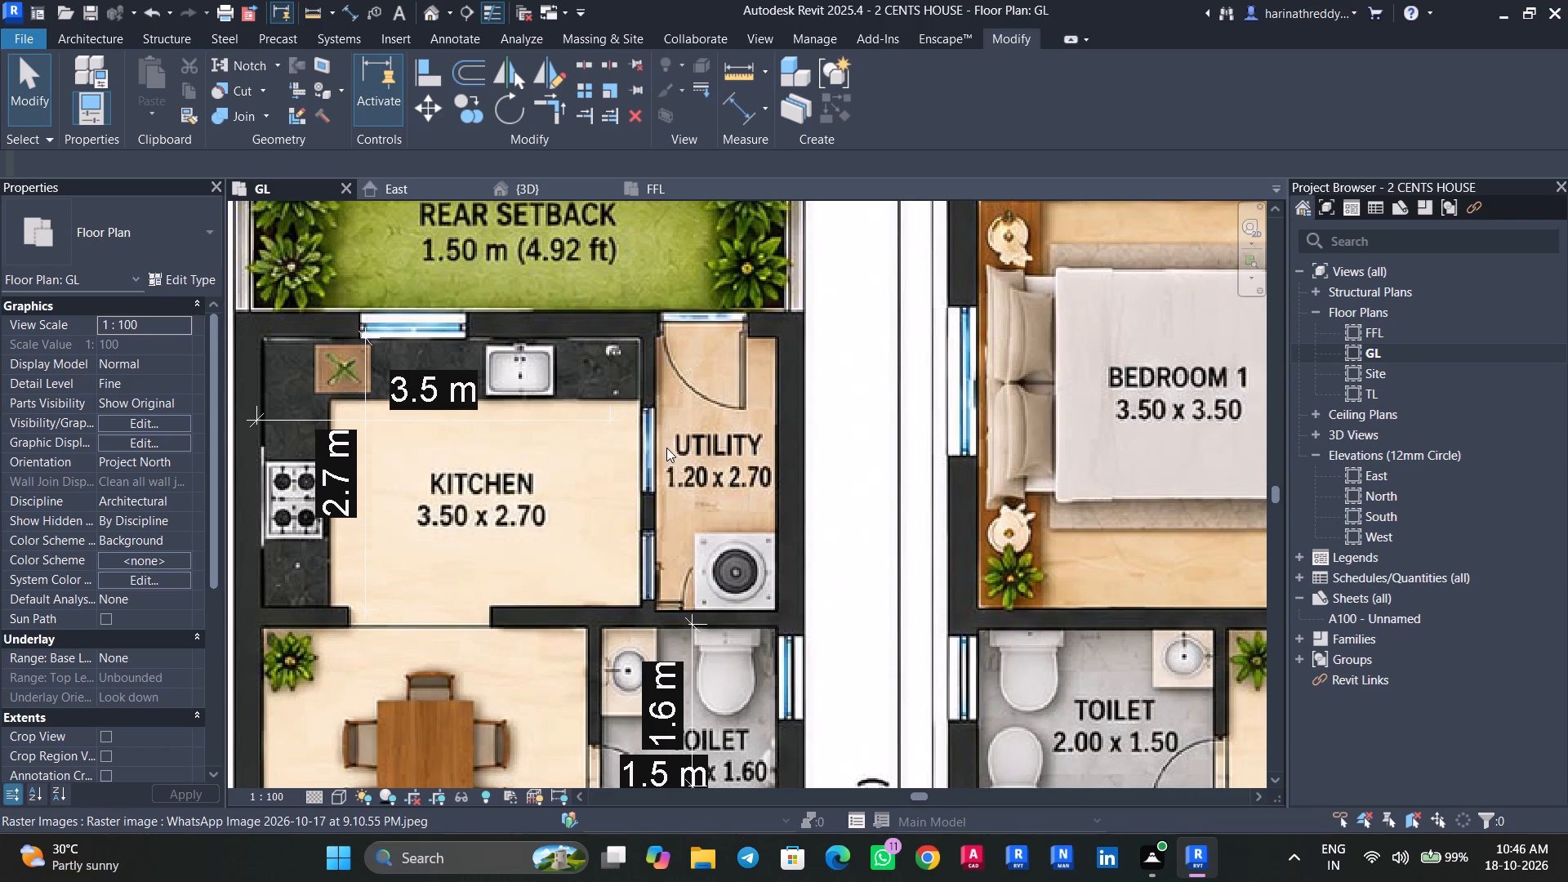
text(DR)
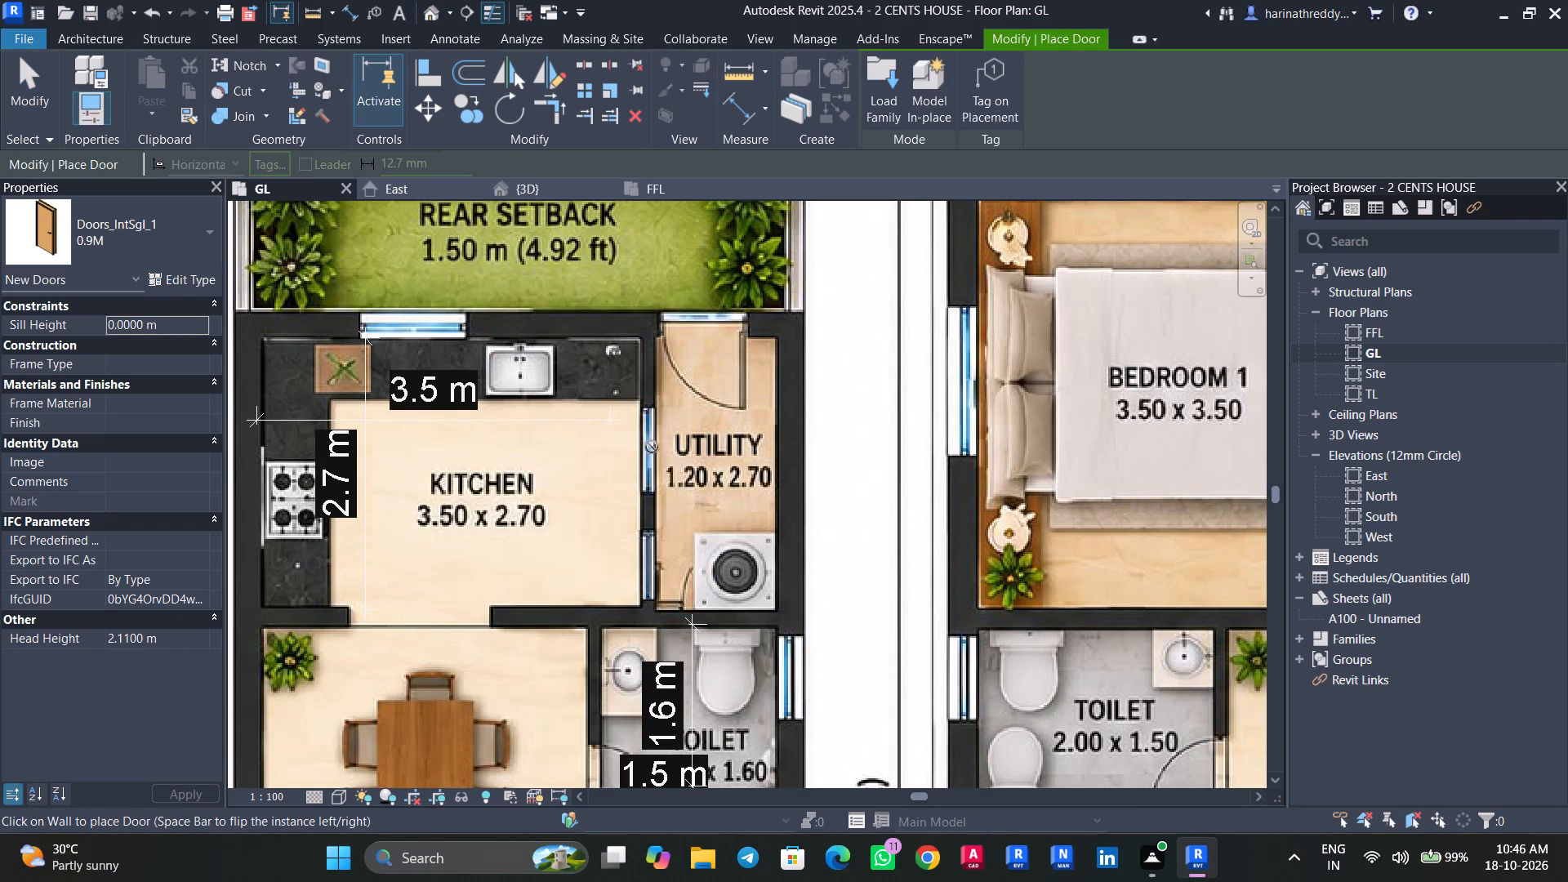
scroll(649, 447, up, 4)
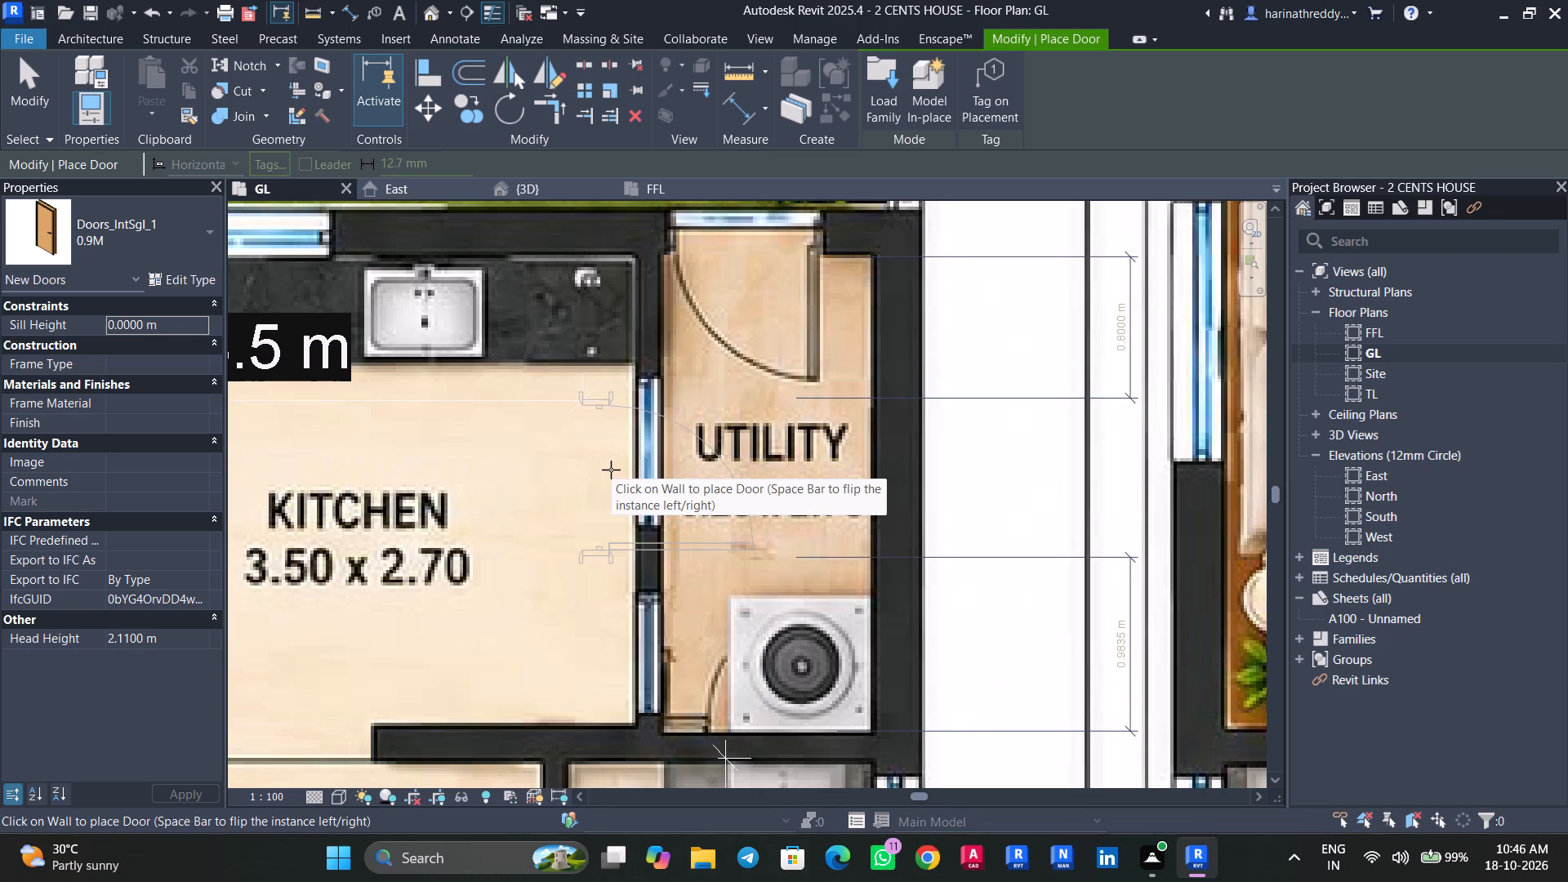
click(166, 320)
drag(166, 320, 0, 360)
click(173, 323)
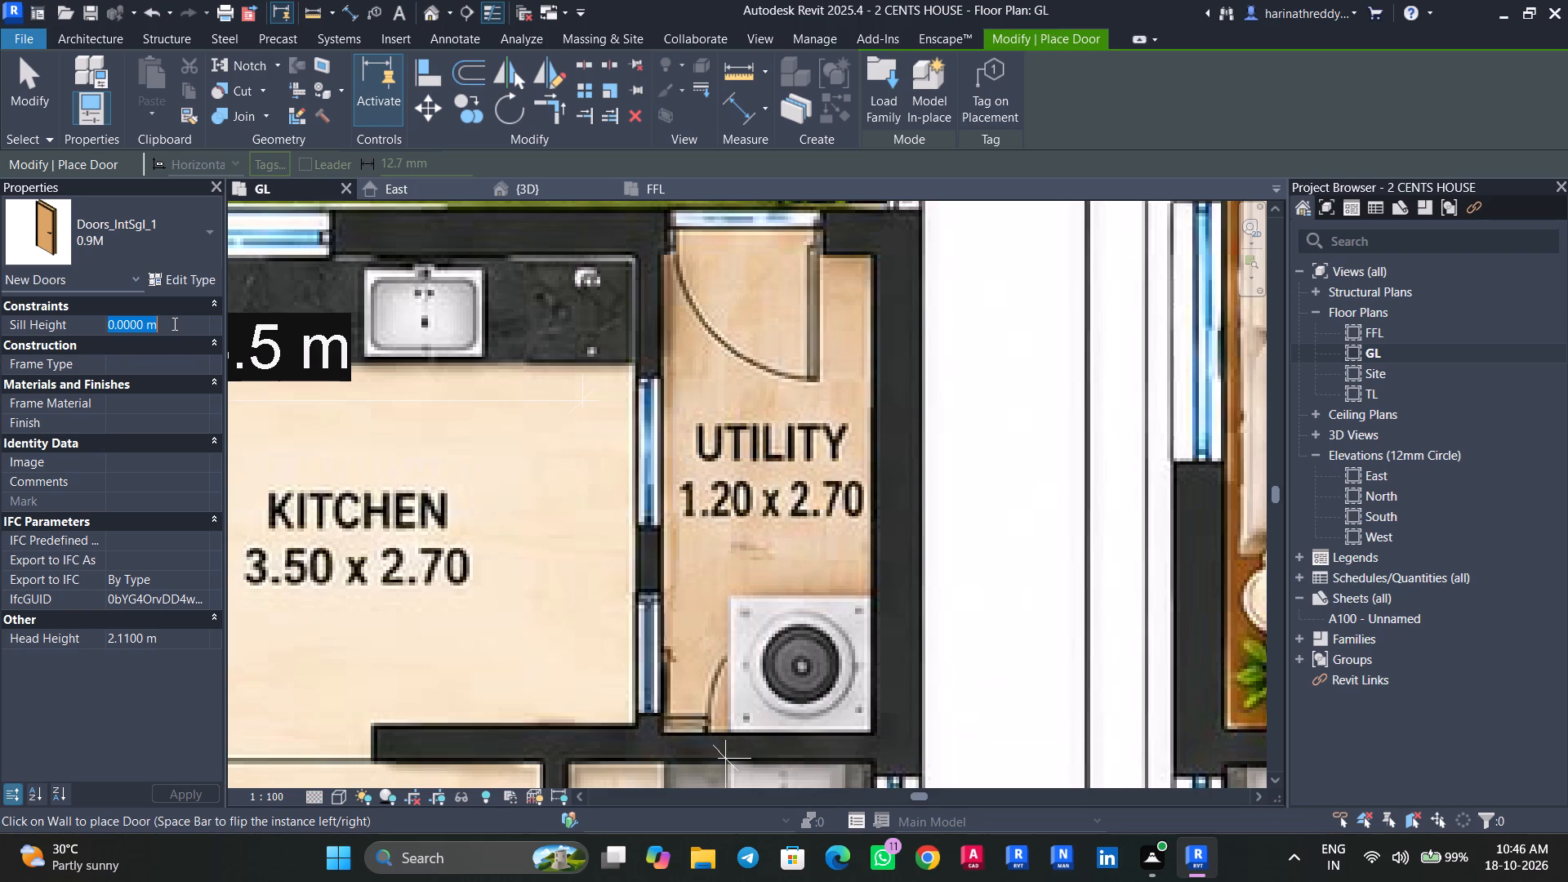
text(0.15)
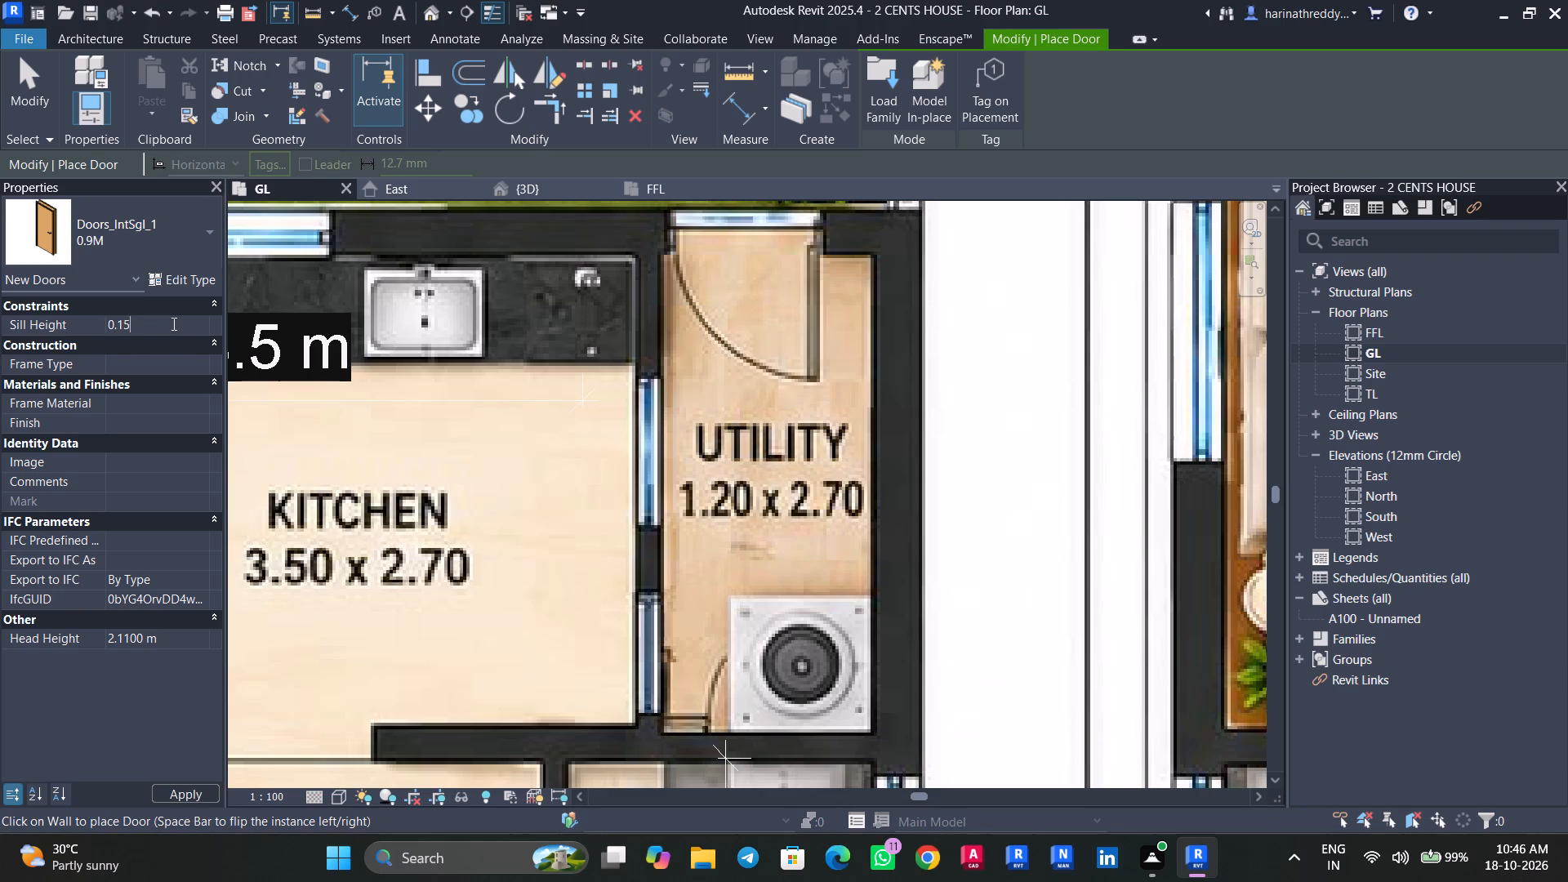
click(606, 457)
key(Escape)
key(Escape)
key(Escape)
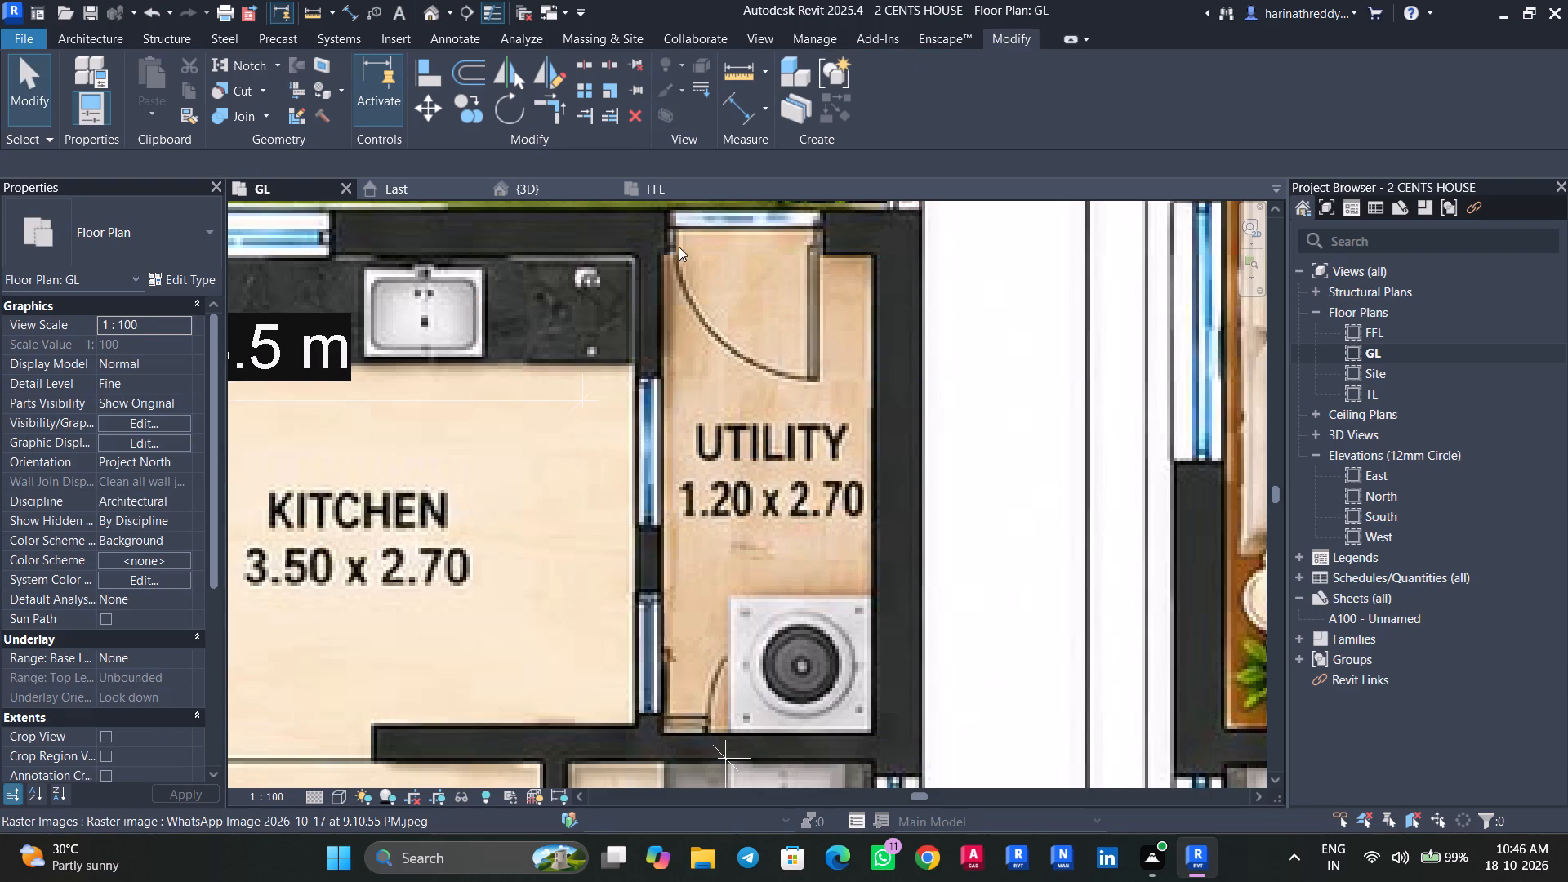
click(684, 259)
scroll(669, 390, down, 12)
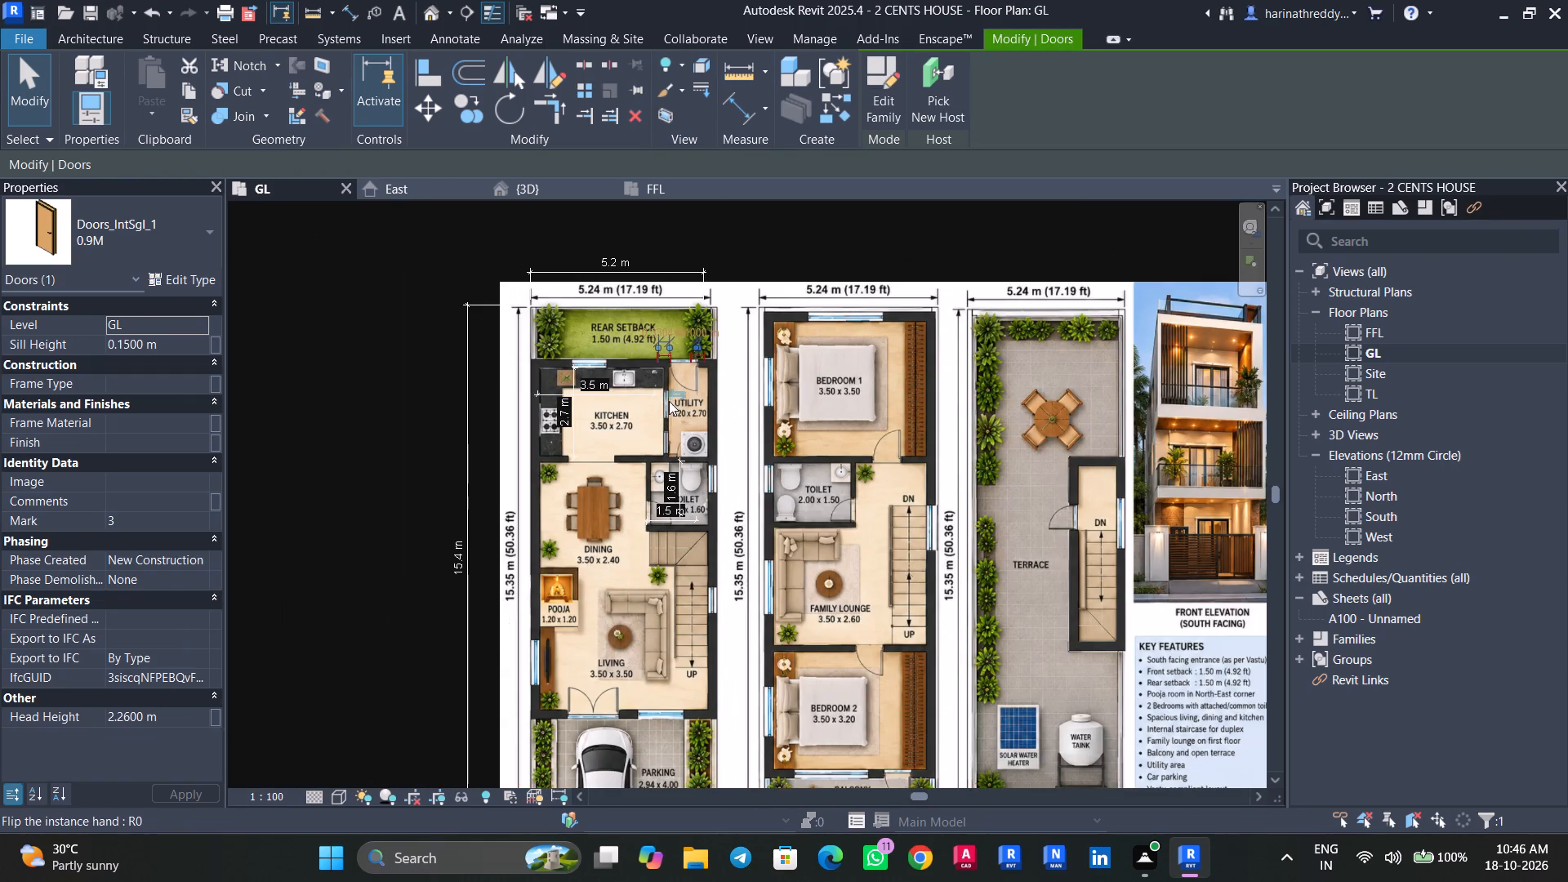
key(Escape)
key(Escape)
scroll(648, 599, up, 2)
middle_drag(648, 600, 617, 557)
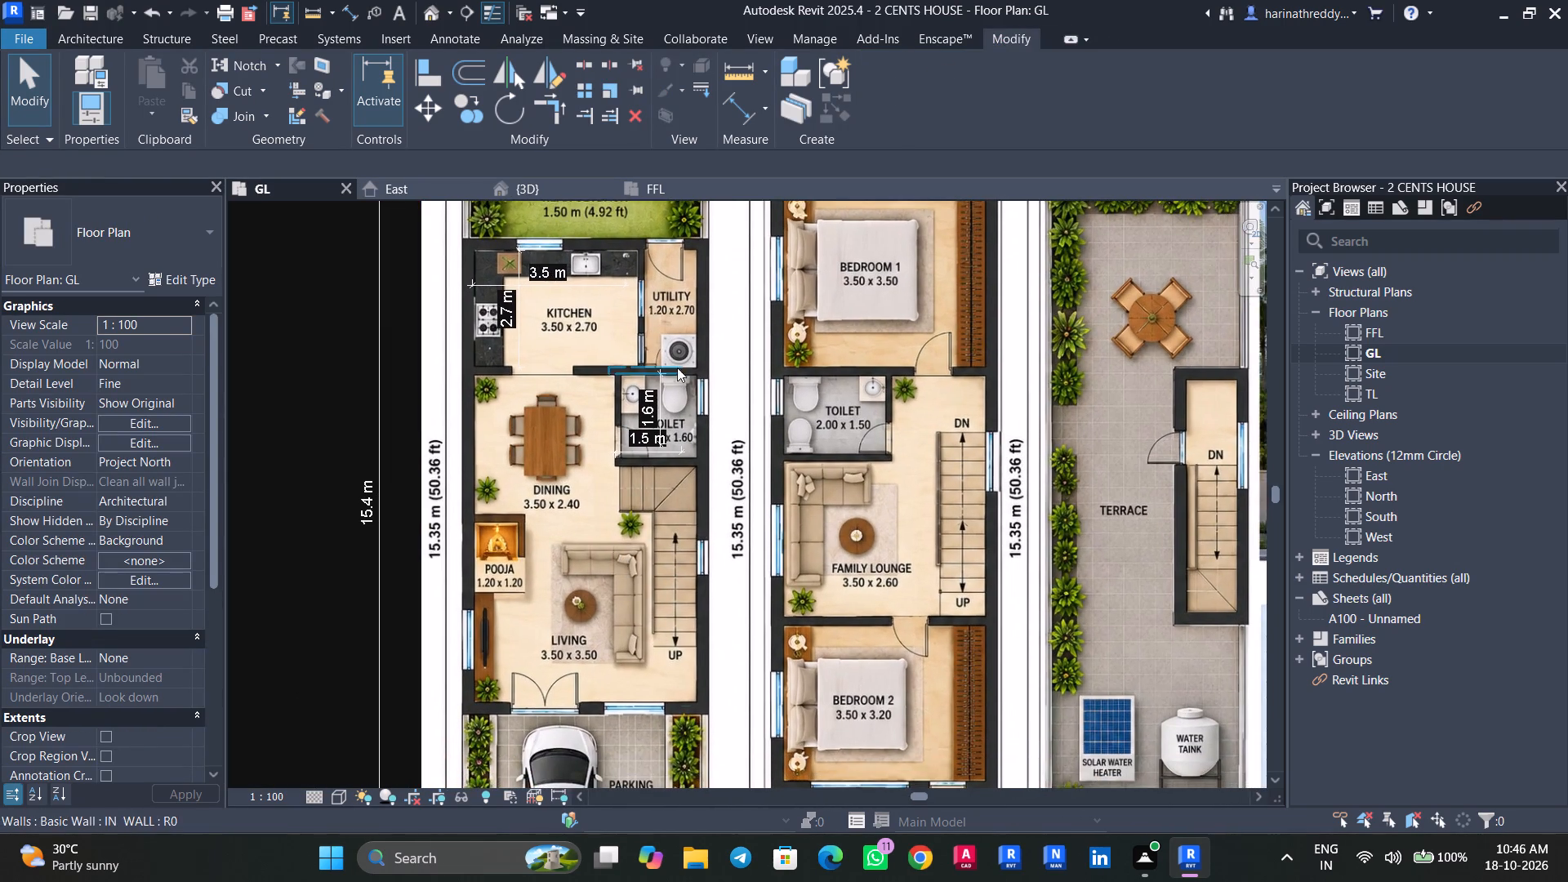
Measure the toilet window opening on the plan image with the Scale tool, without rescaling the image.
scroll(701, 377, up, 7)
click(719, 394)
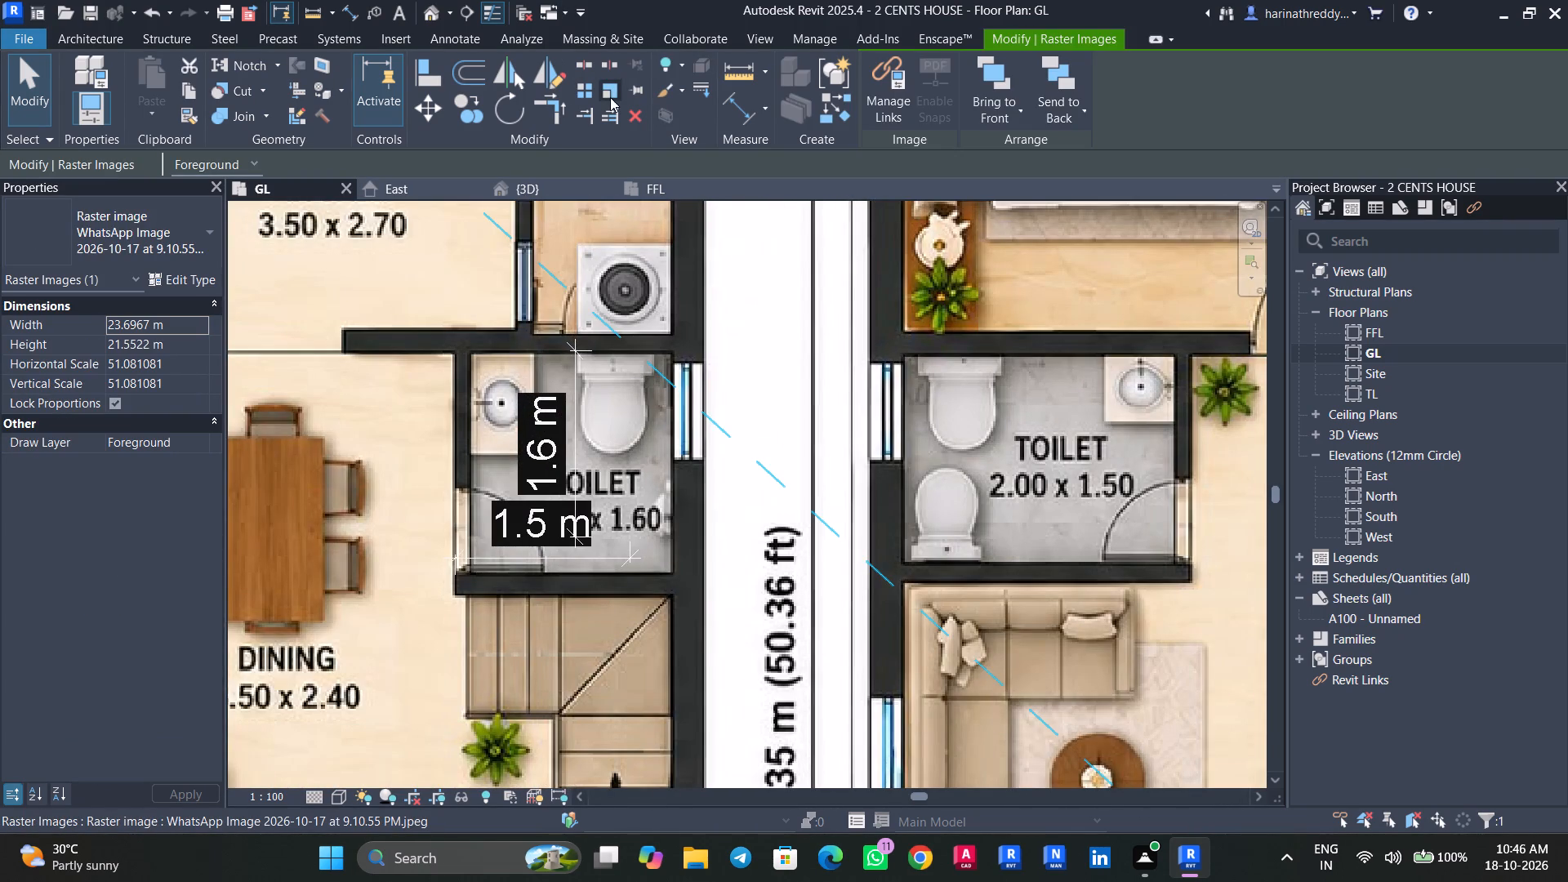
click(611, 97)
scroll(749, 357, up, 3)
click(676, 514)
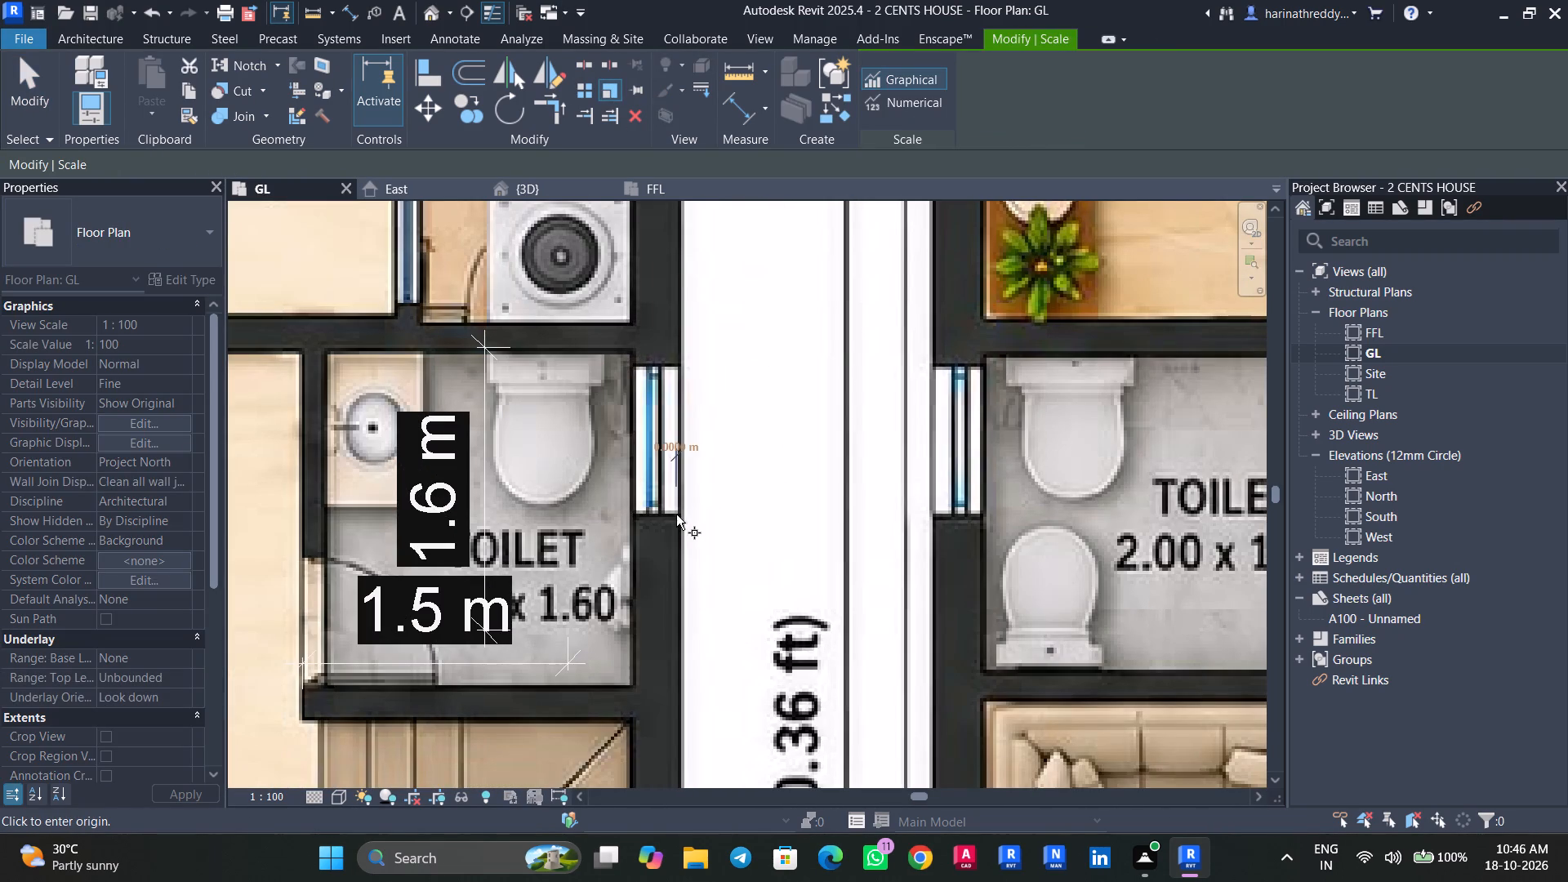
scroll(675, 361, up, 3)
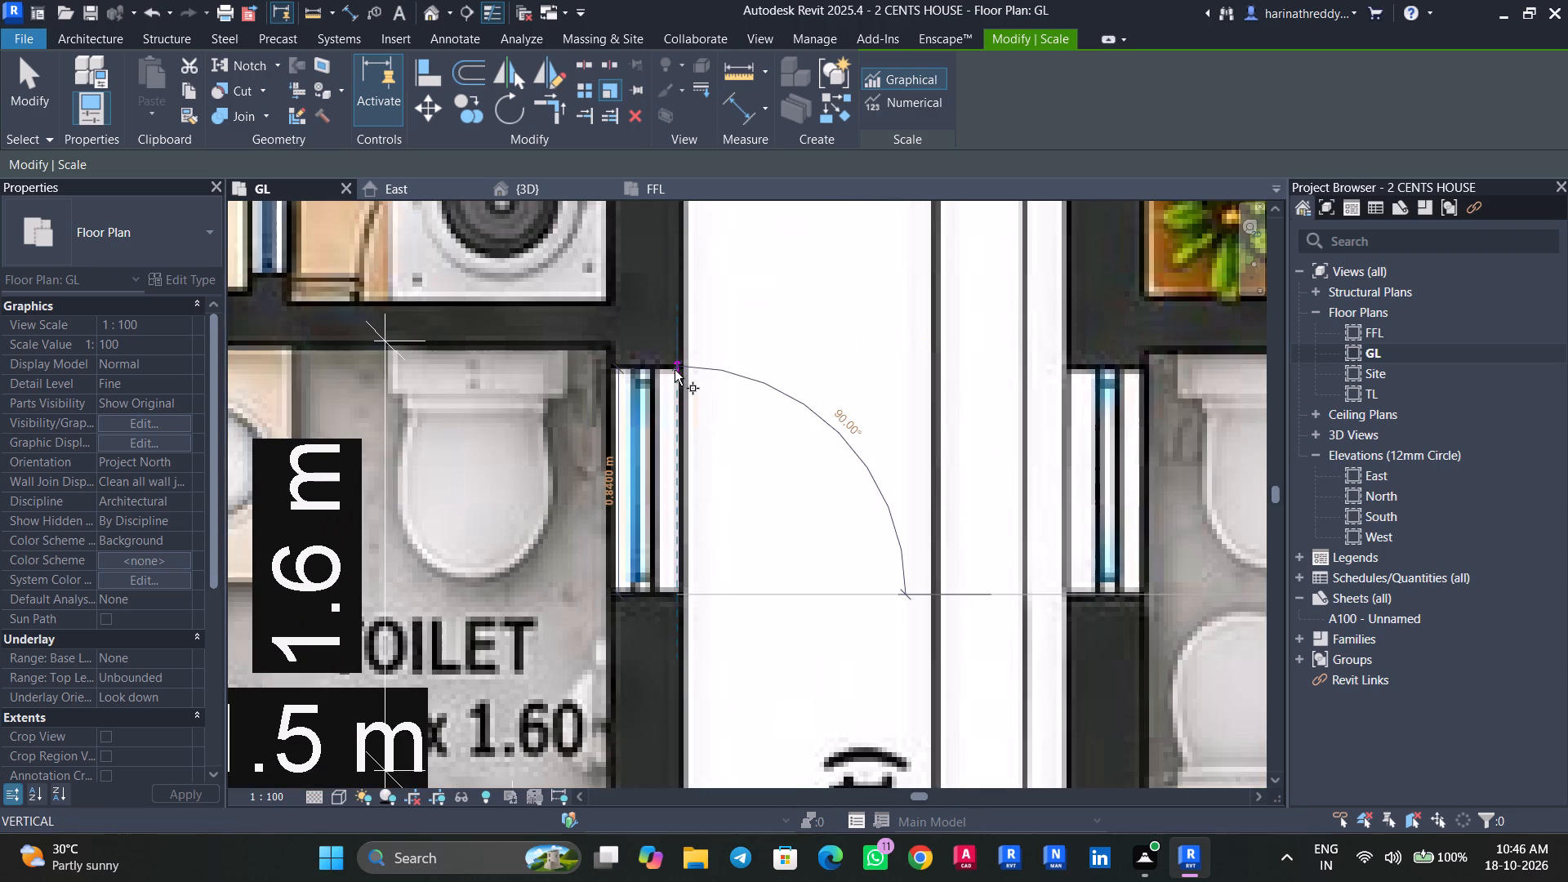
key(Escape)
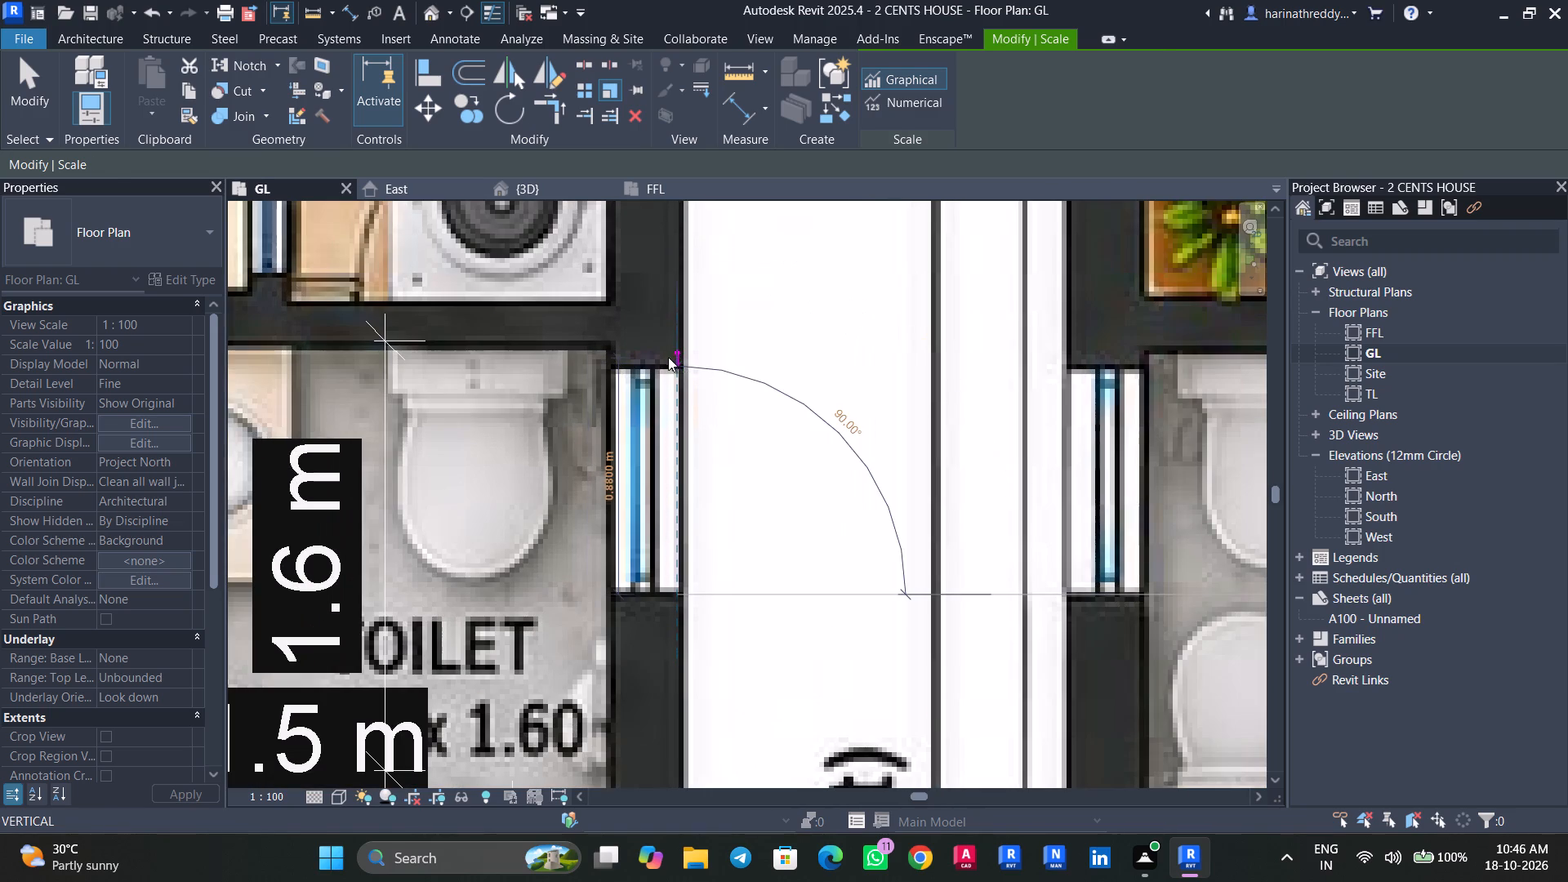
click(607, 93)
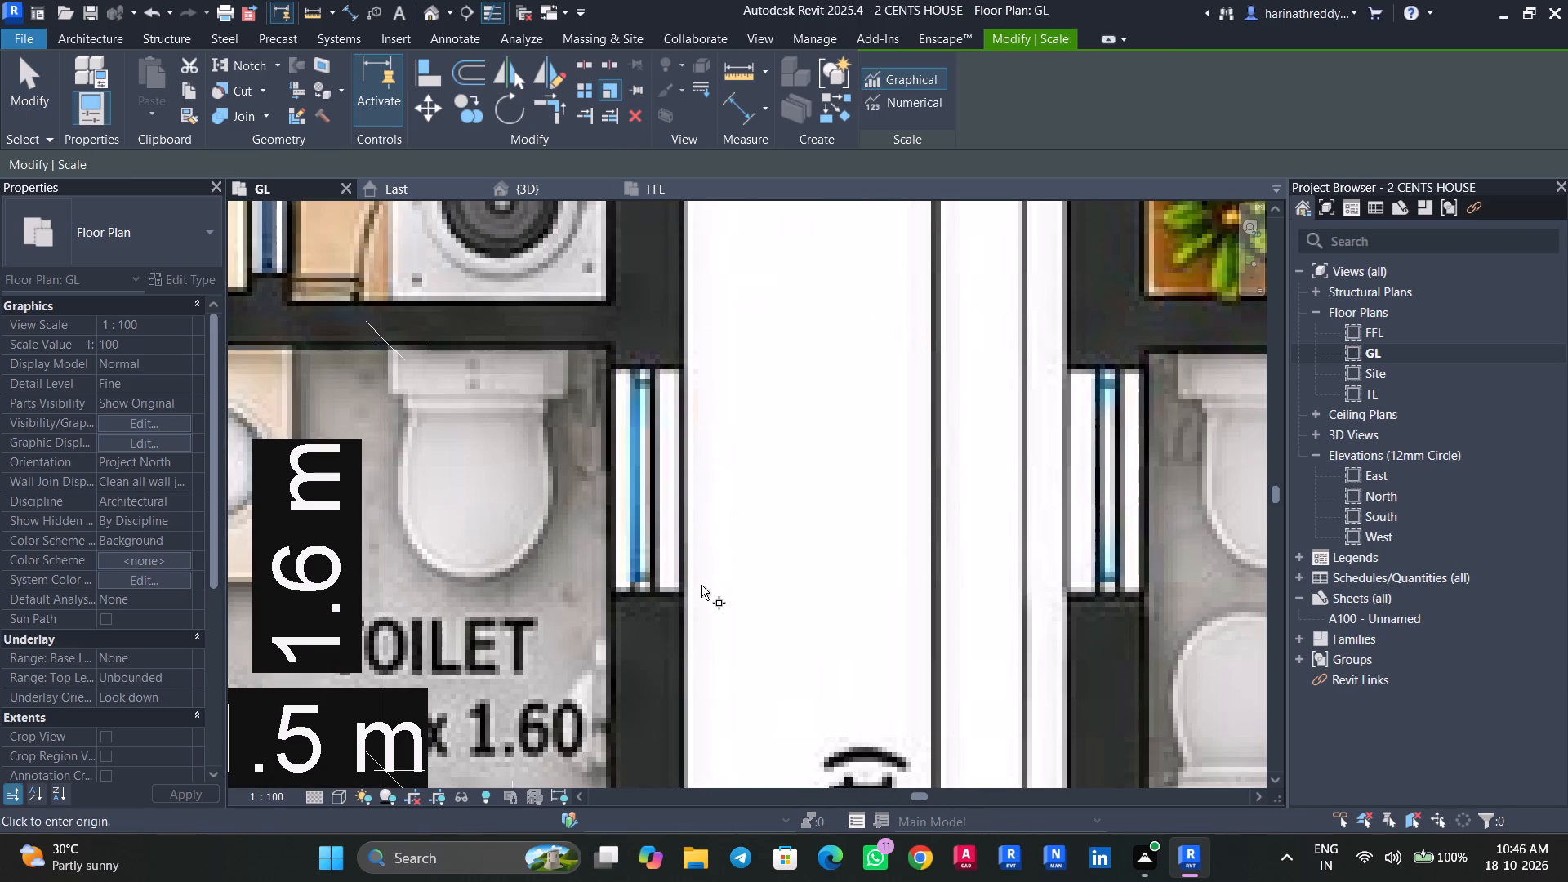
click(670, 593)
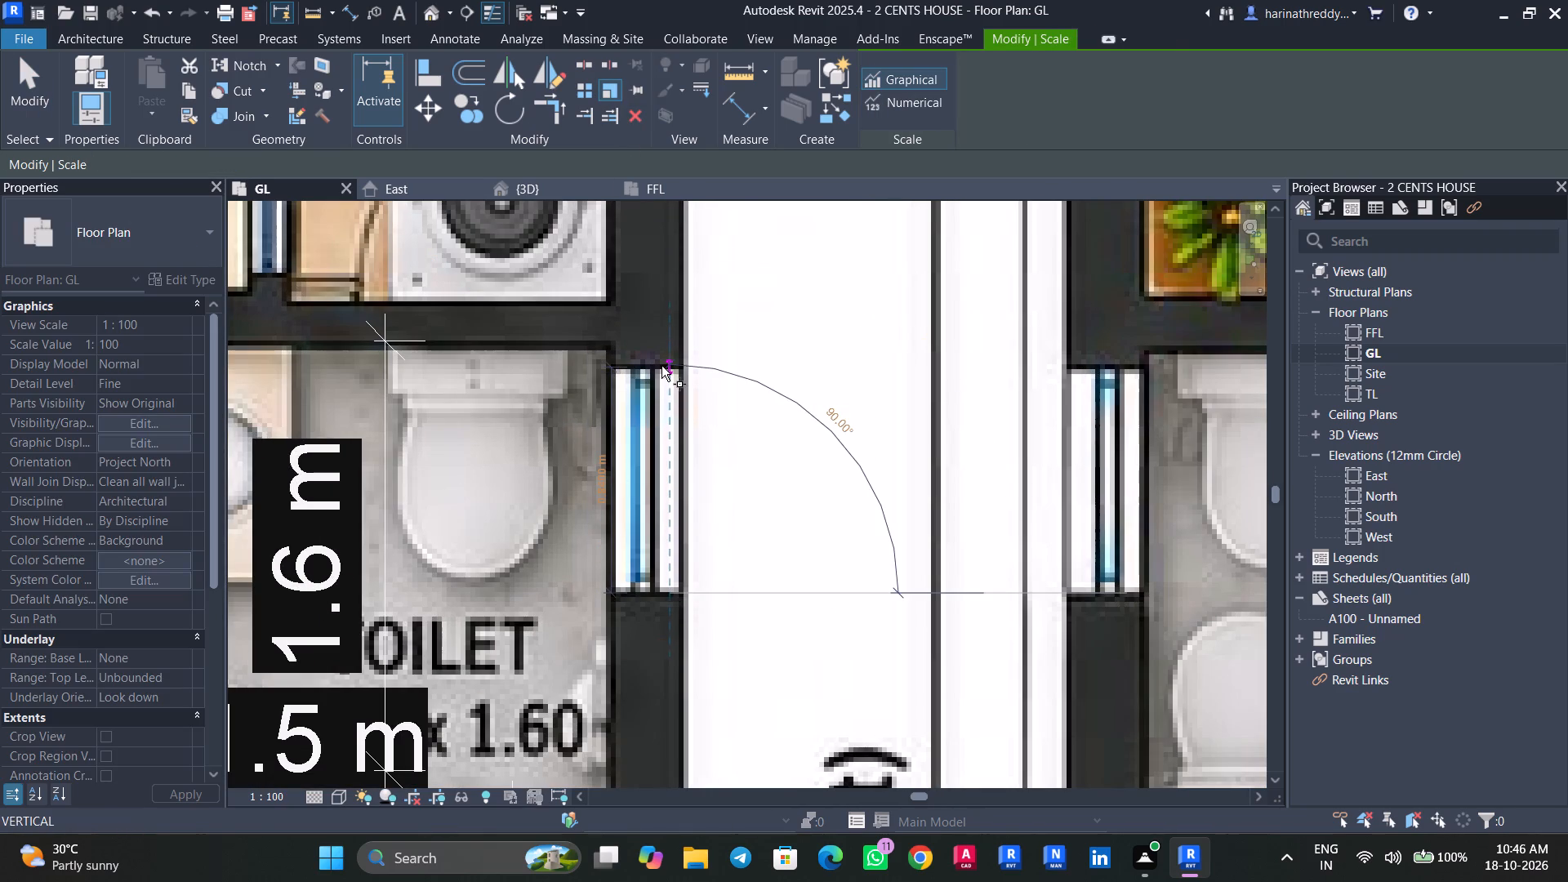
scroll(661, 366, up, 3)
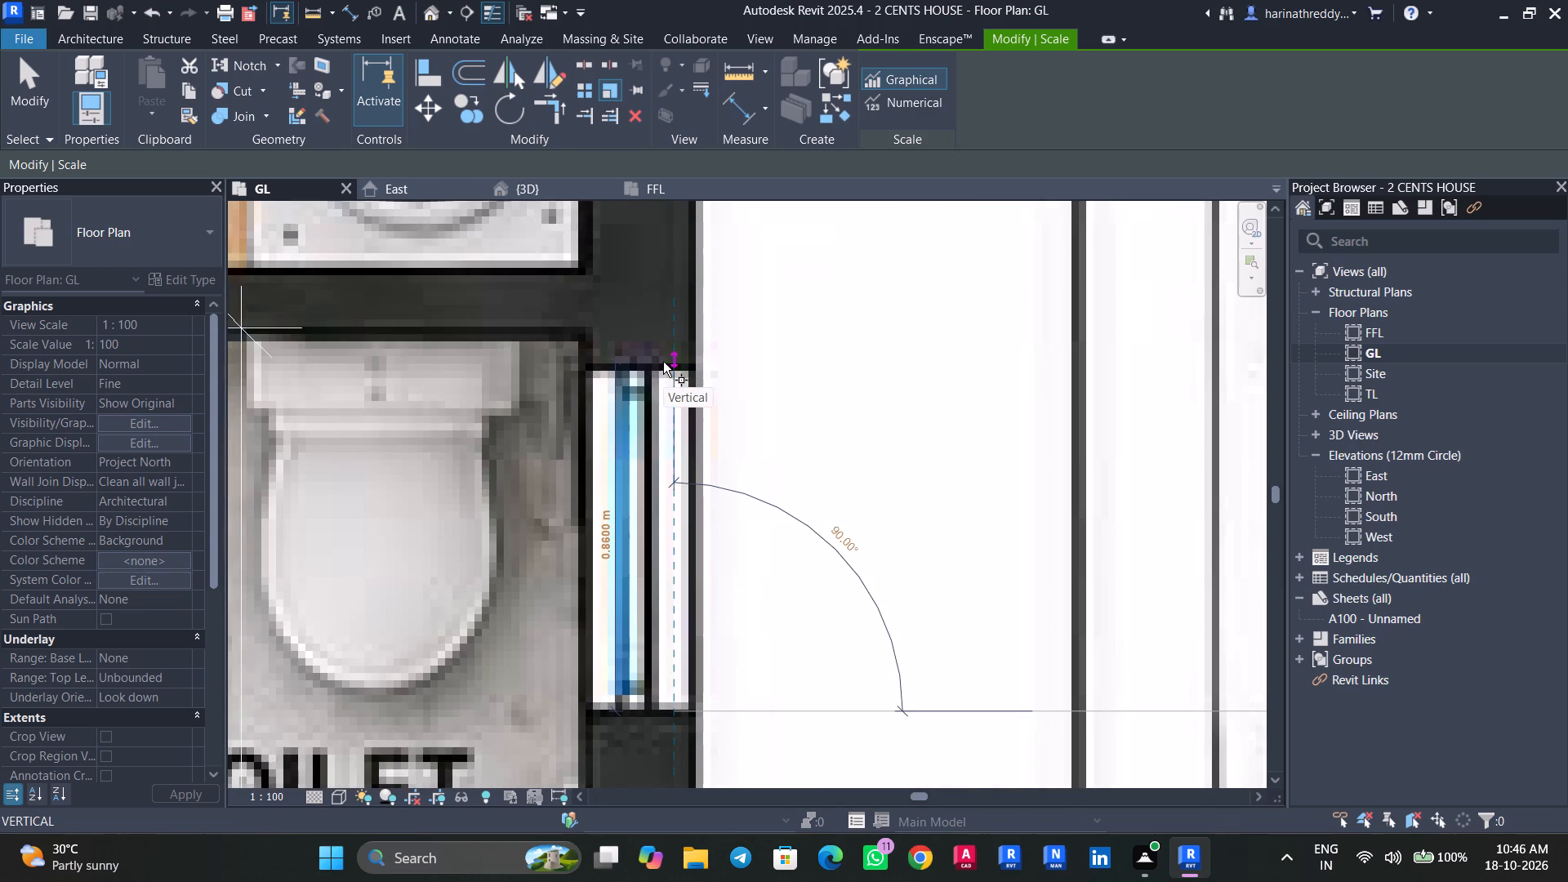
key(Escape)
key(Escape)
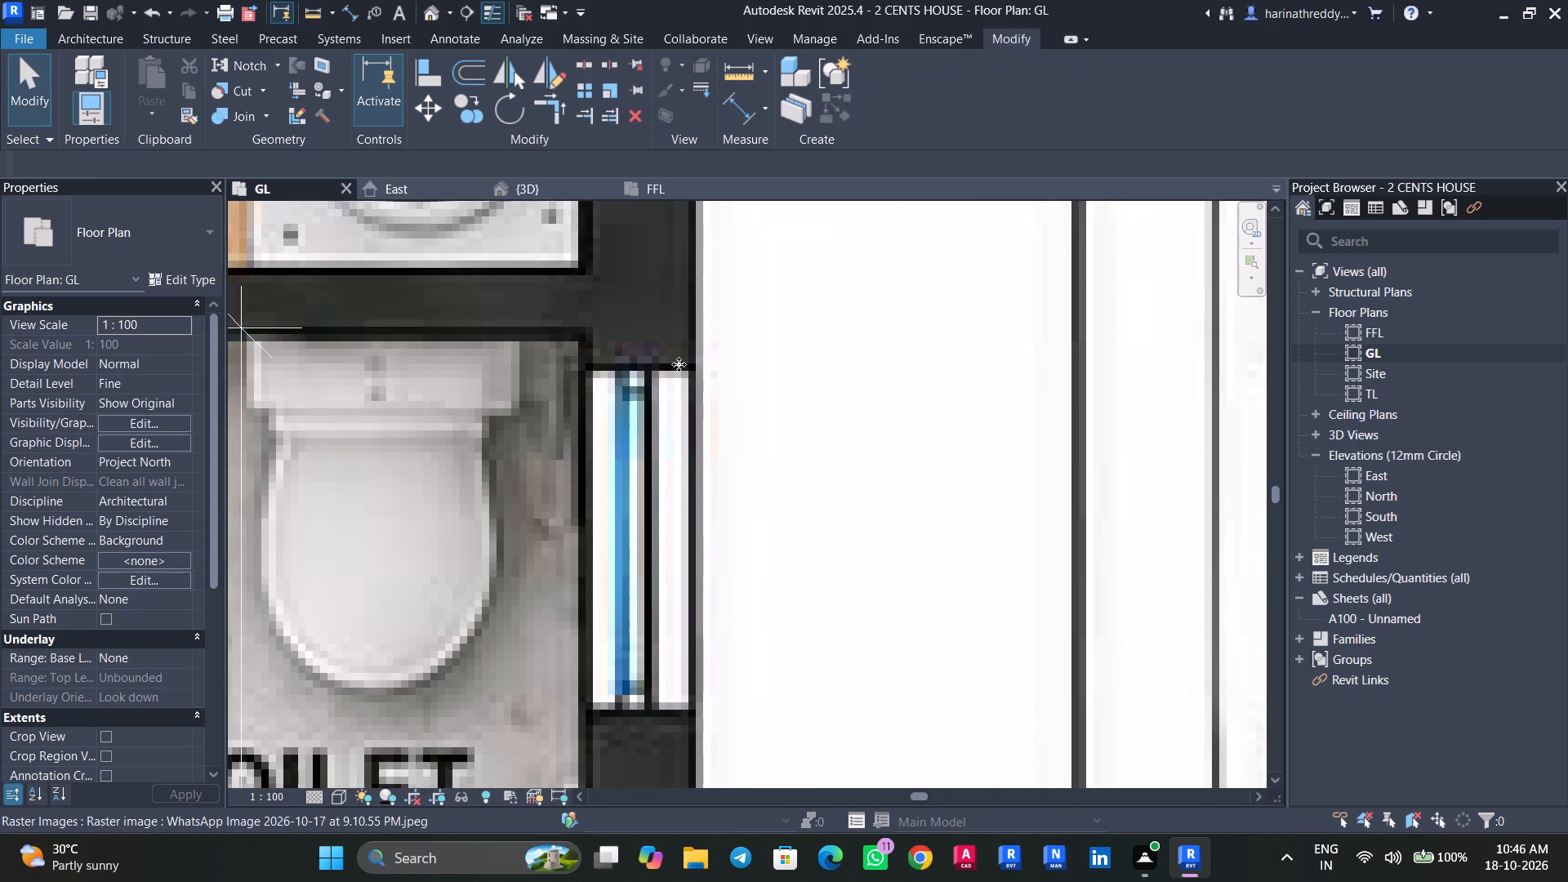
Duplicate the 1 M double casement window type as 0.9 M and set its rough width to 0.9 m.
text(WN)
click(154, 244)
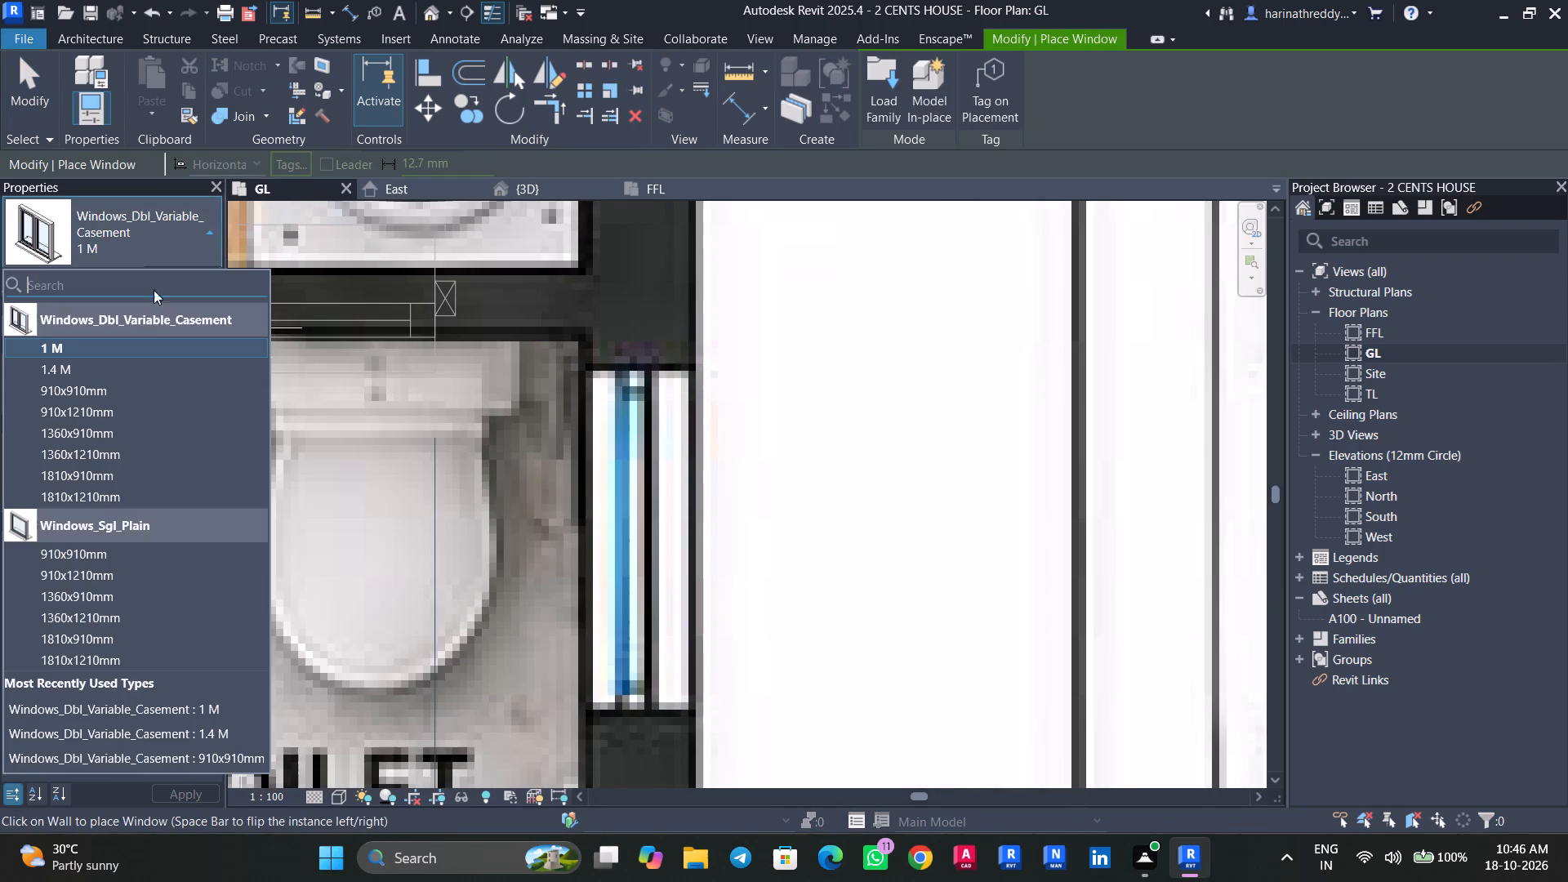
key(Escape)
click(185, 285)
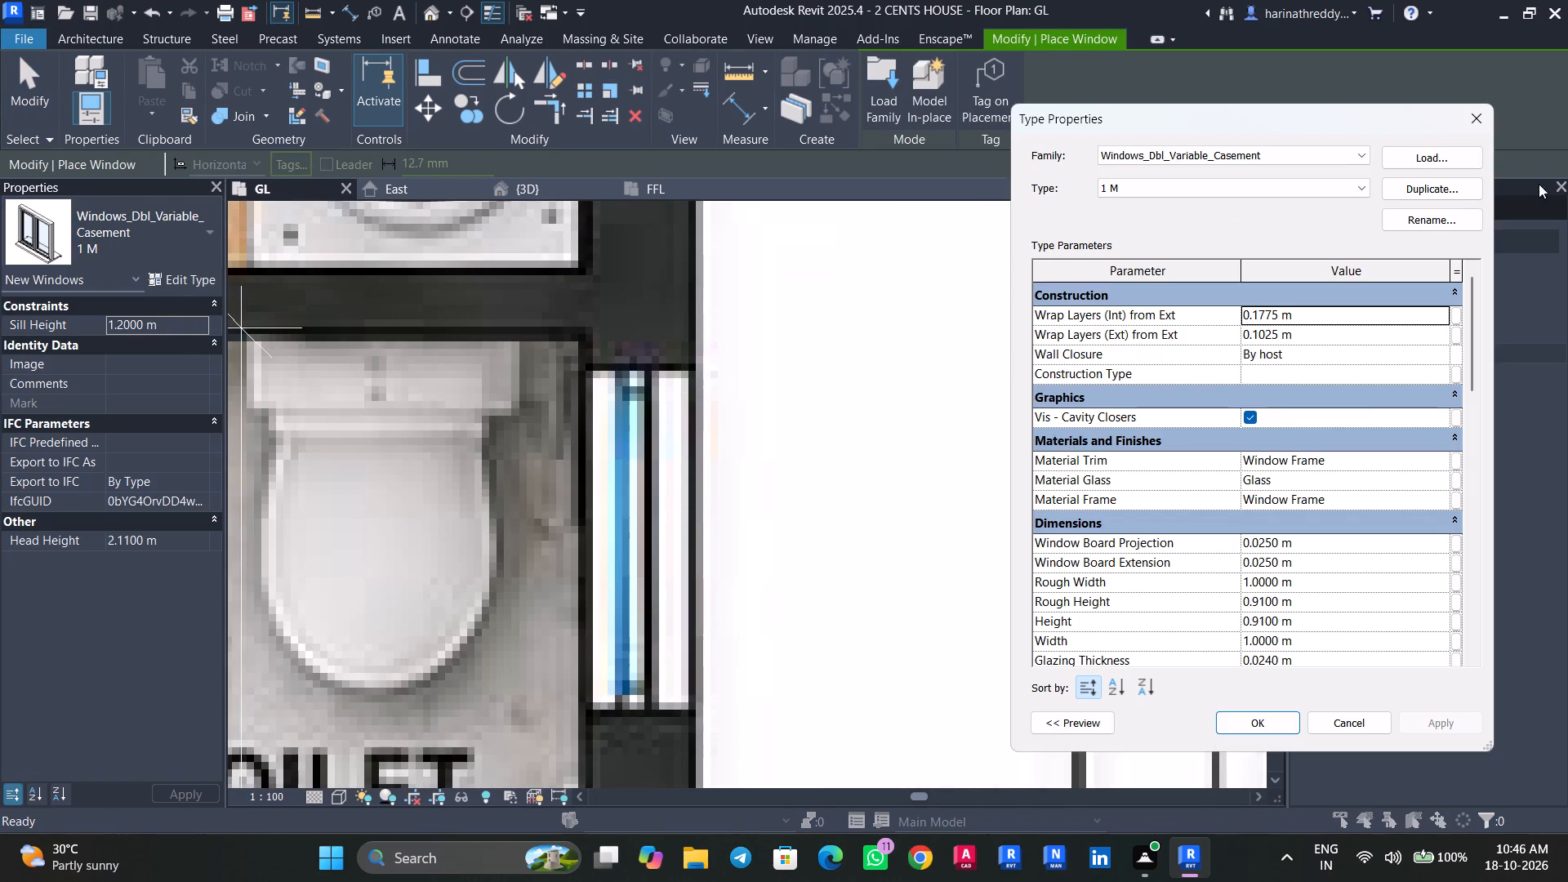
click(1435, 180)
text(0.9 M)
click(1124, 399)
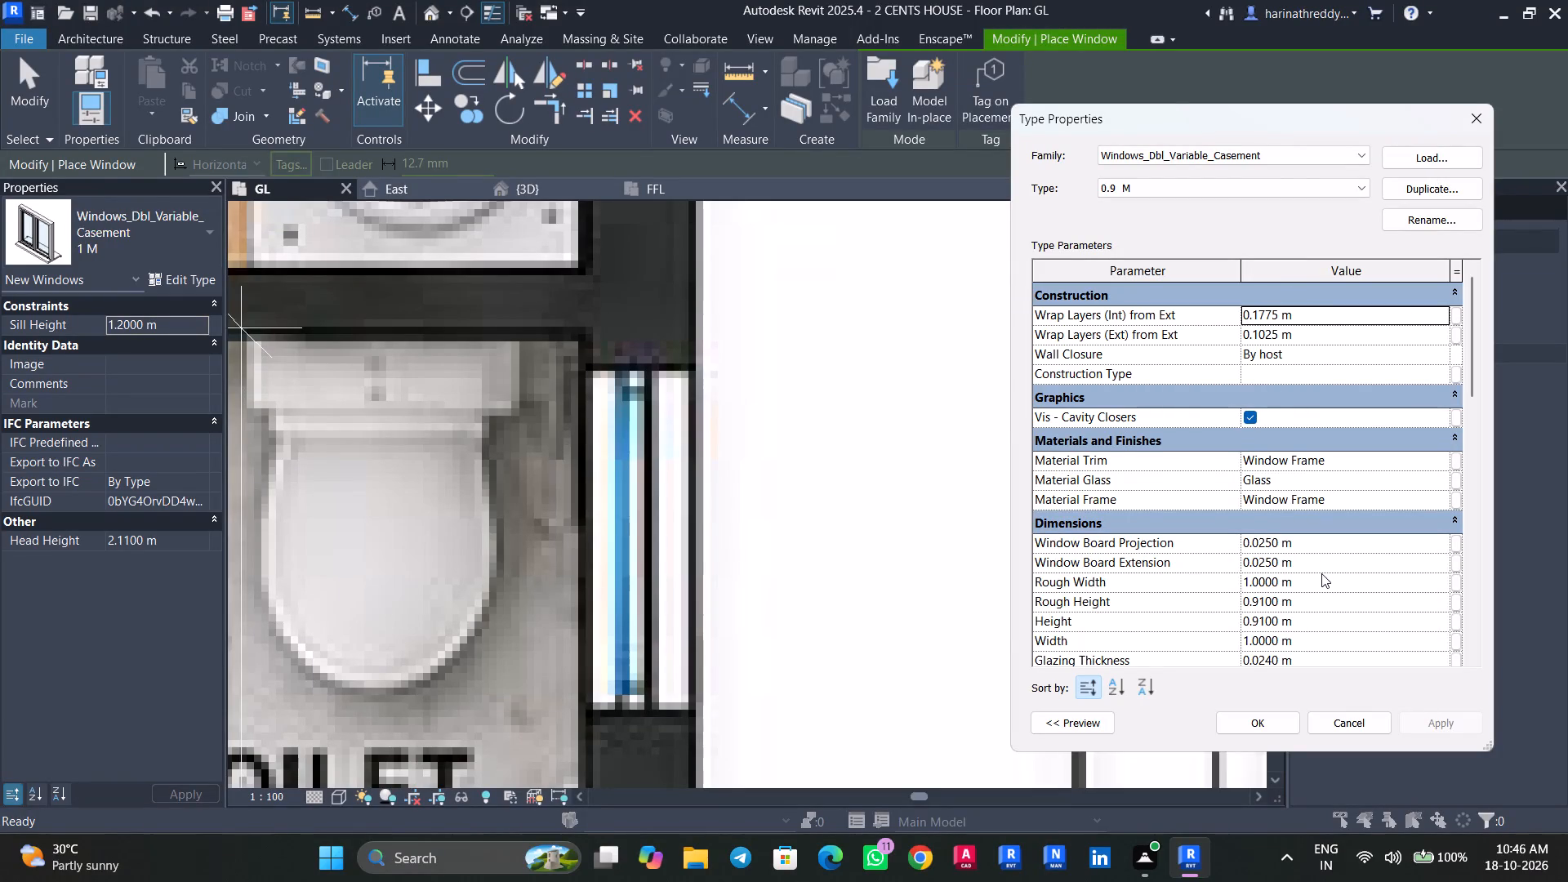
click(1320, 580)
text(0.9)
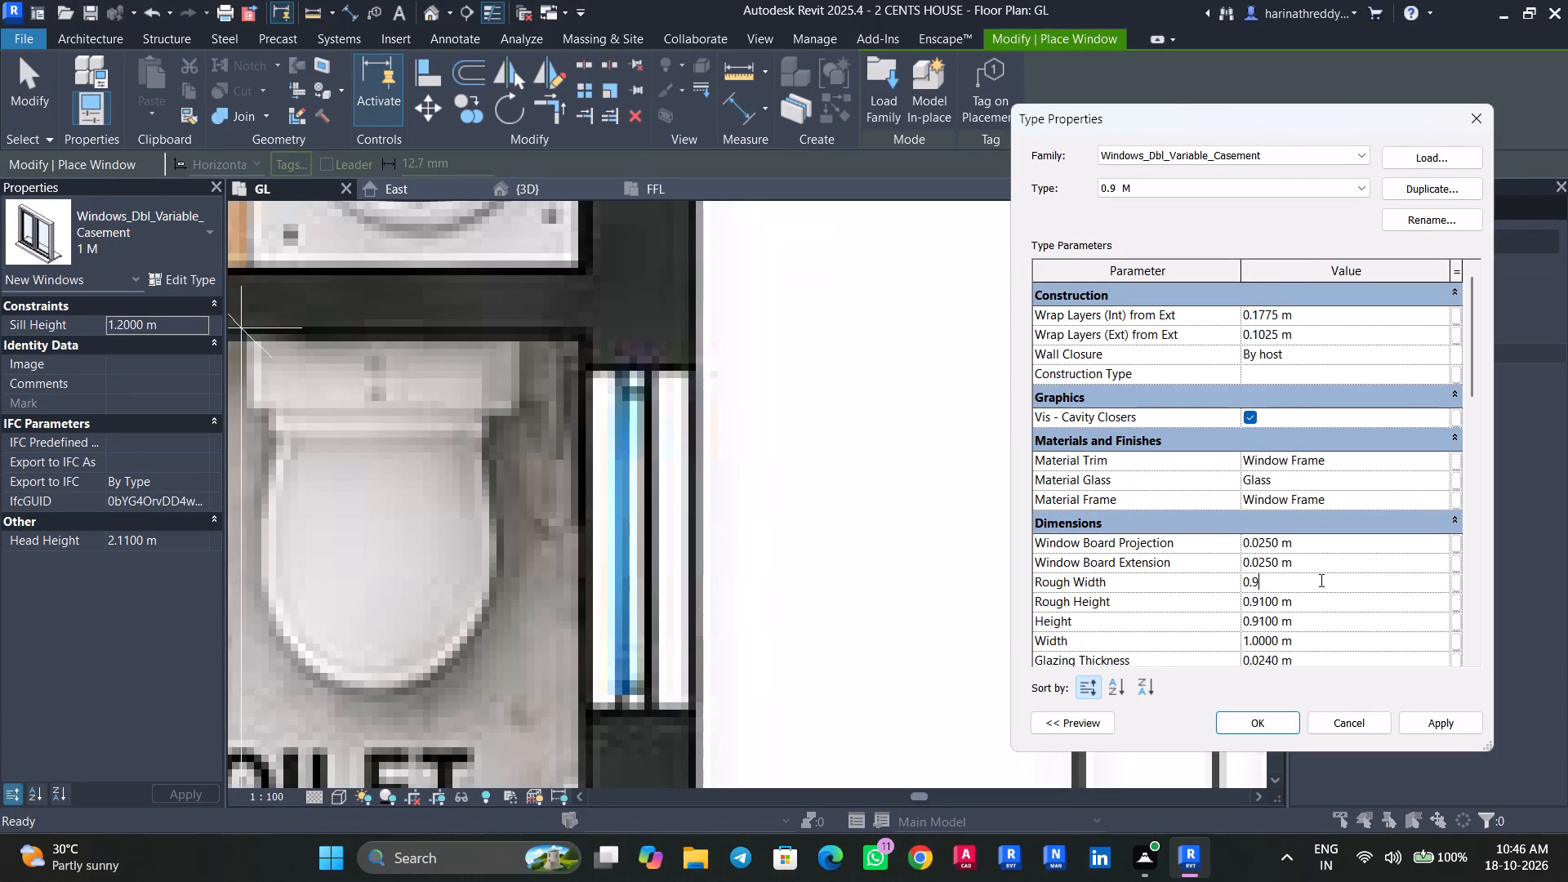
key(Return)
click(1425, 732)
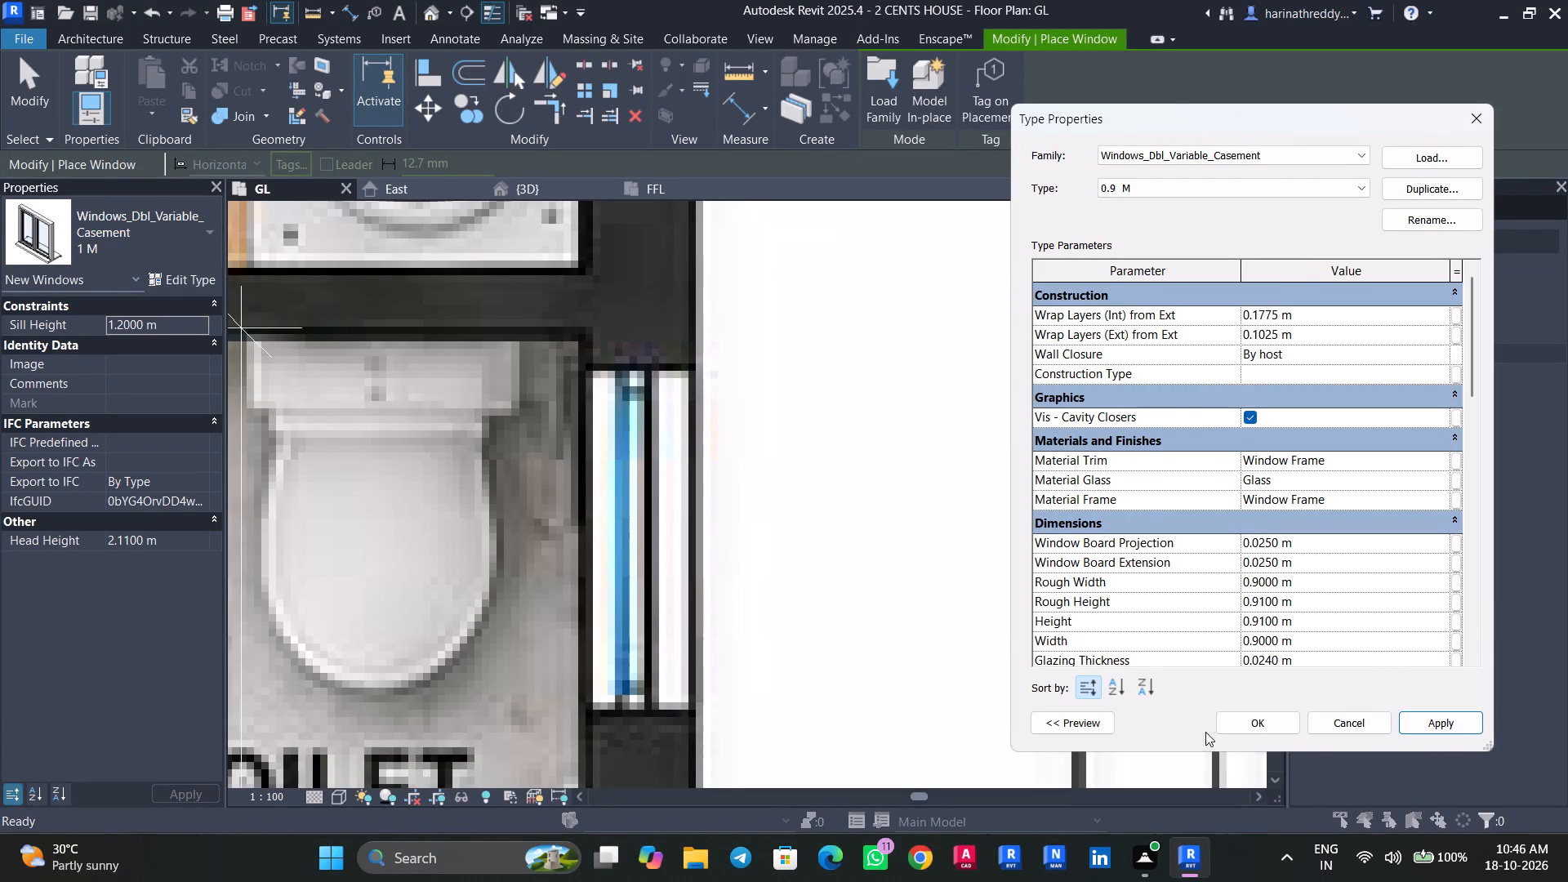
click(1240, 719)
Place a 0.9 M double casement window with a 6' sill height in the toilet's outer wall, about 0.60 m from the stair-side partition.
scroll(733, 496, down, 6)
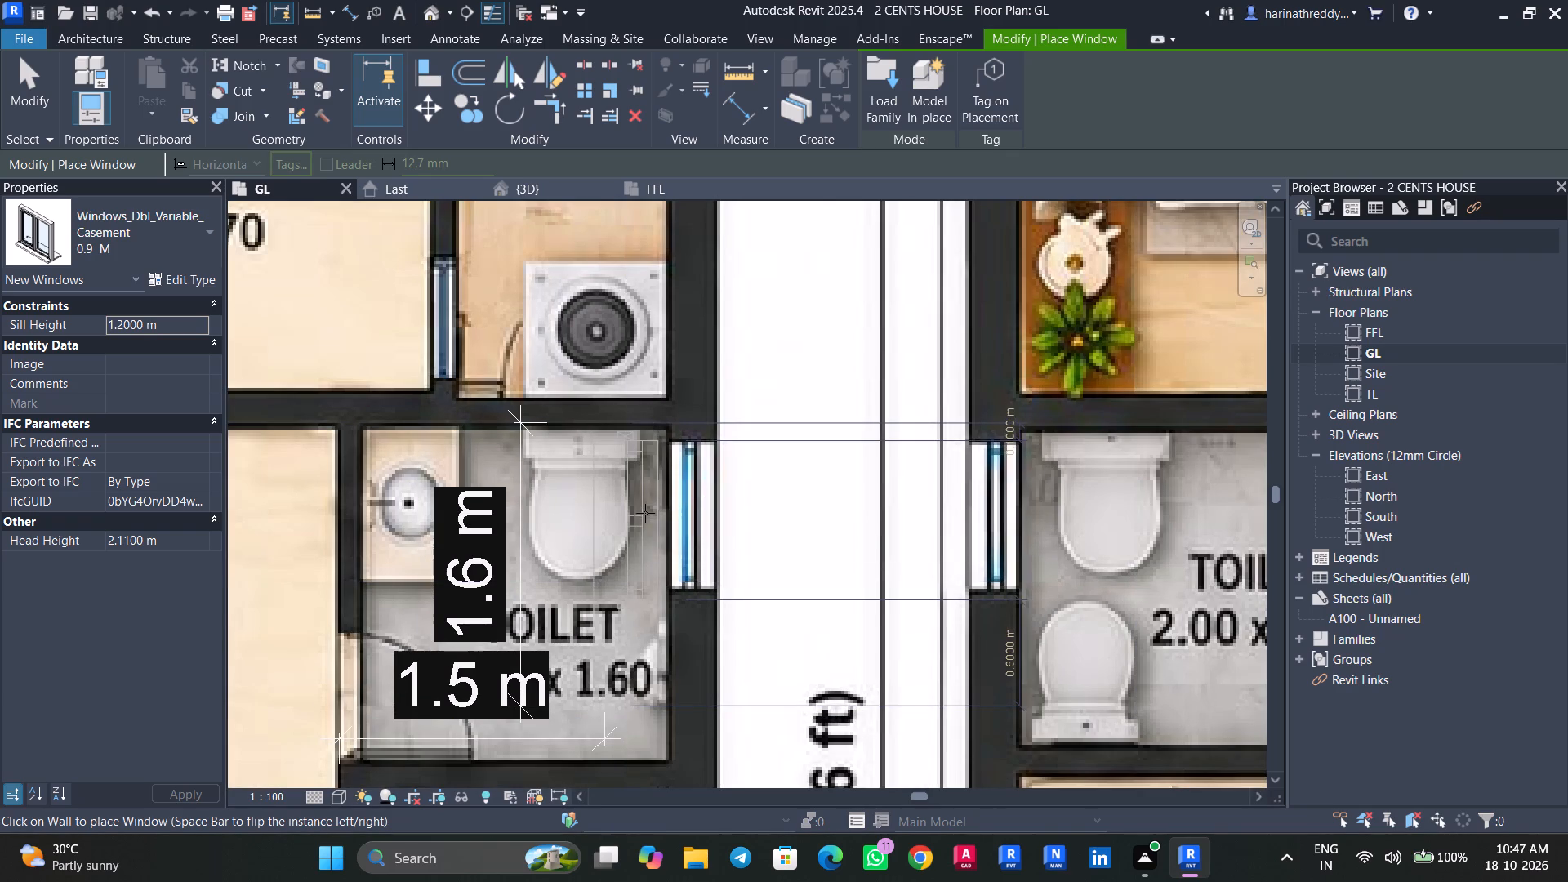
click(189, 321)
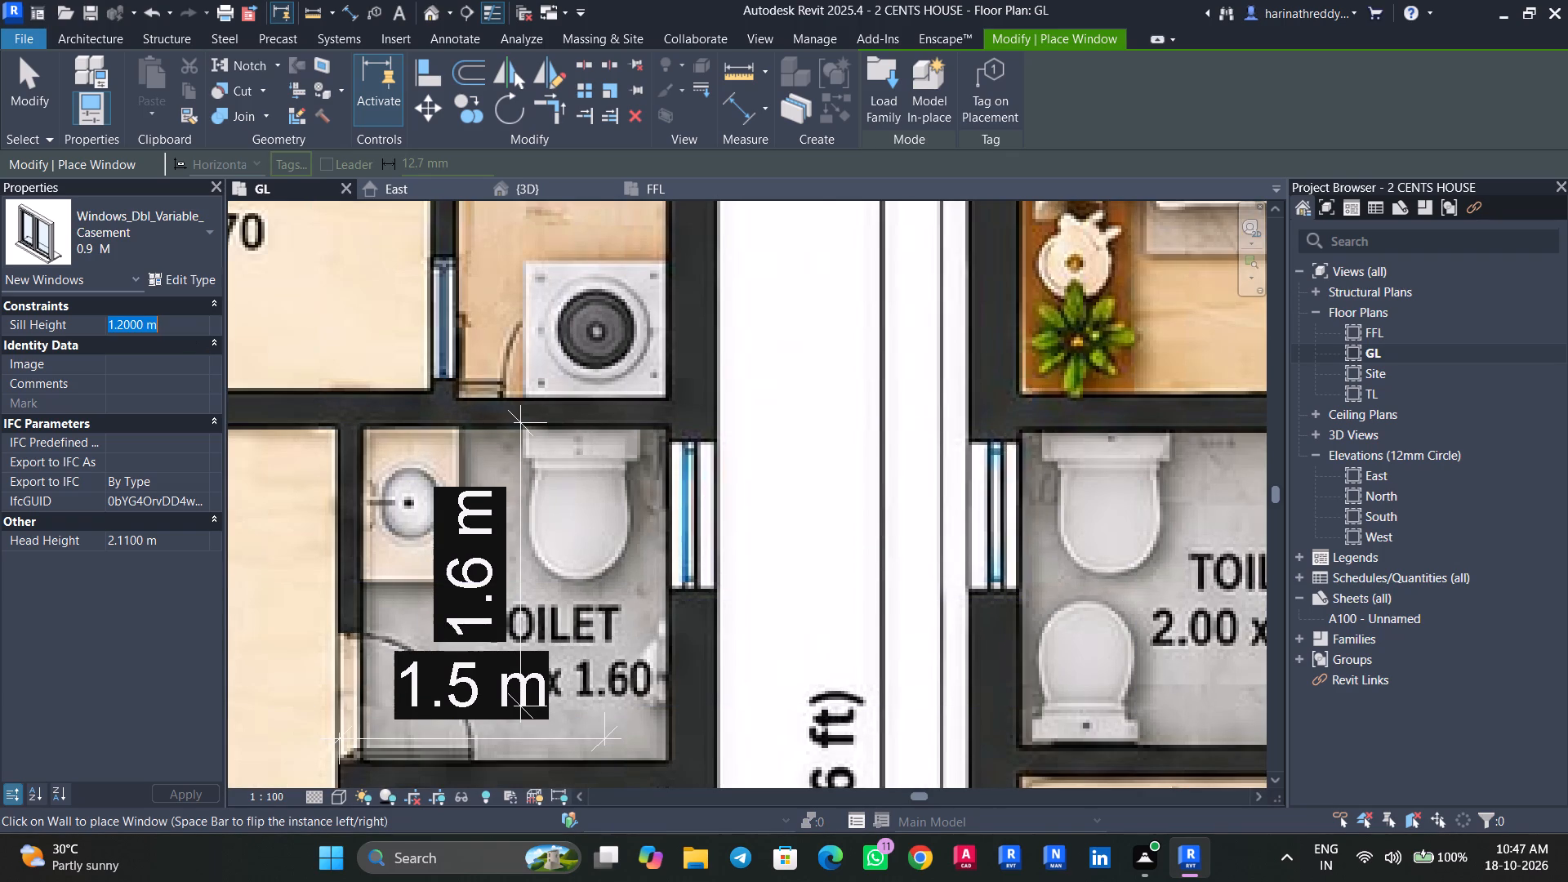
text(6')
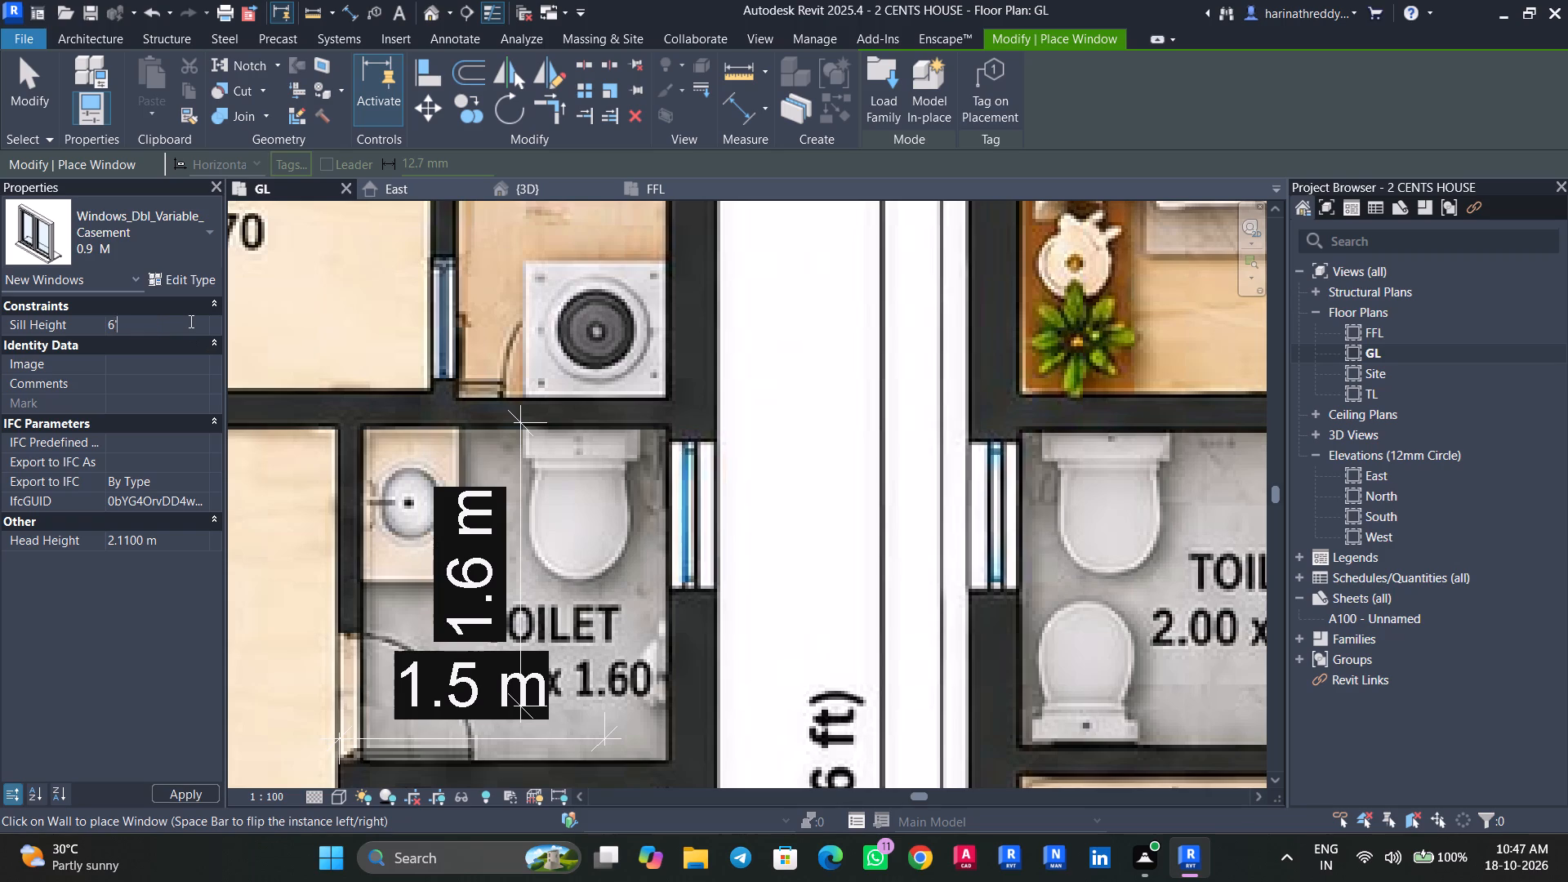
key(Return)
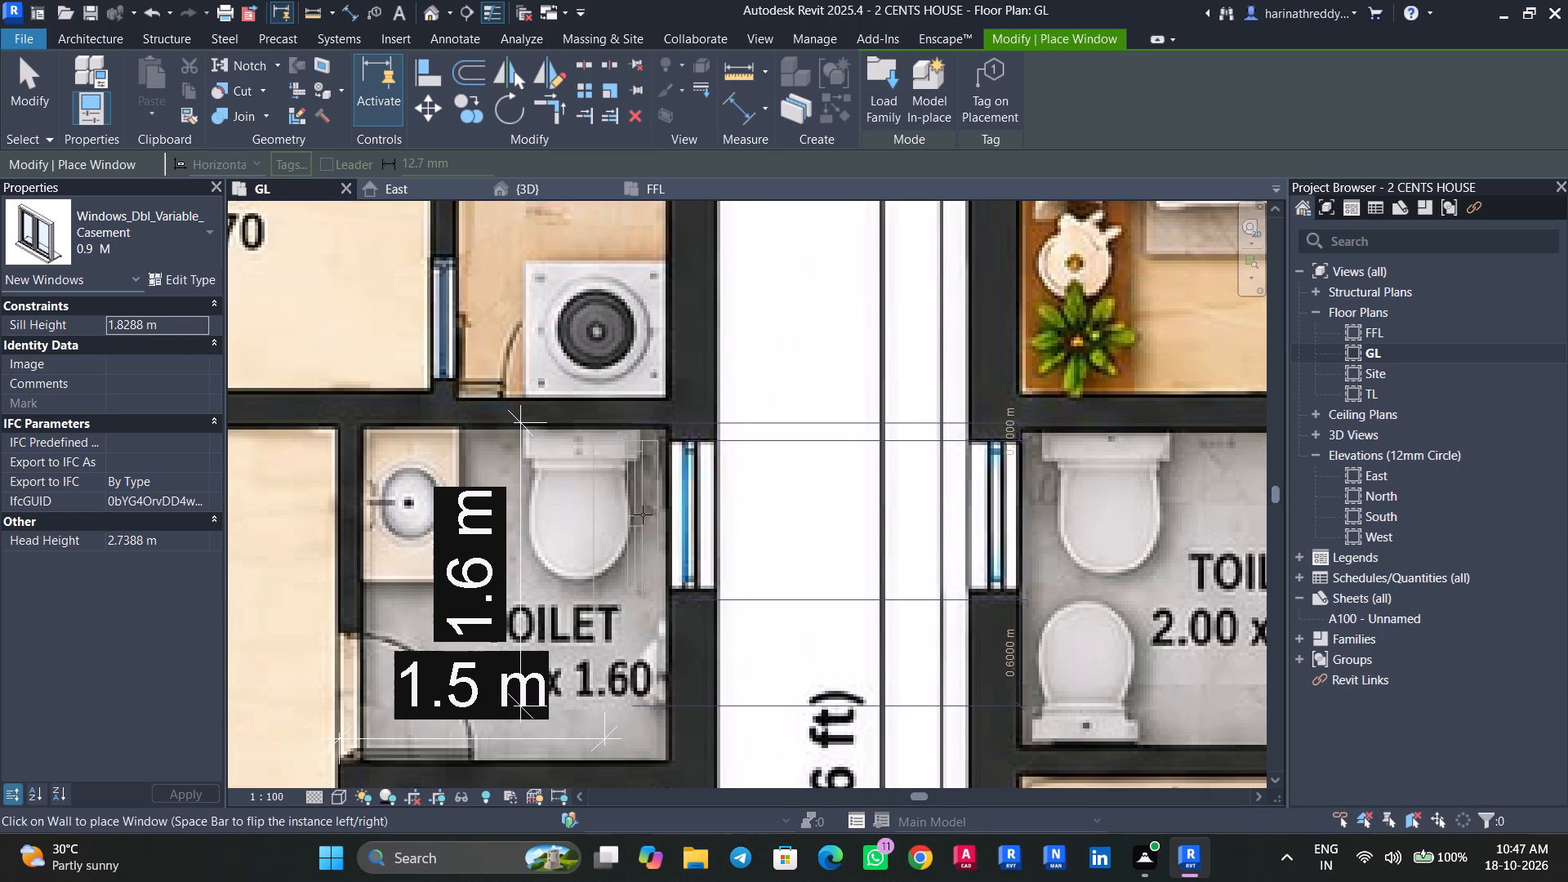
click(644, 514)
middle_drag(685, 674, 764, 304)
scroll(755, 355, down, 4)
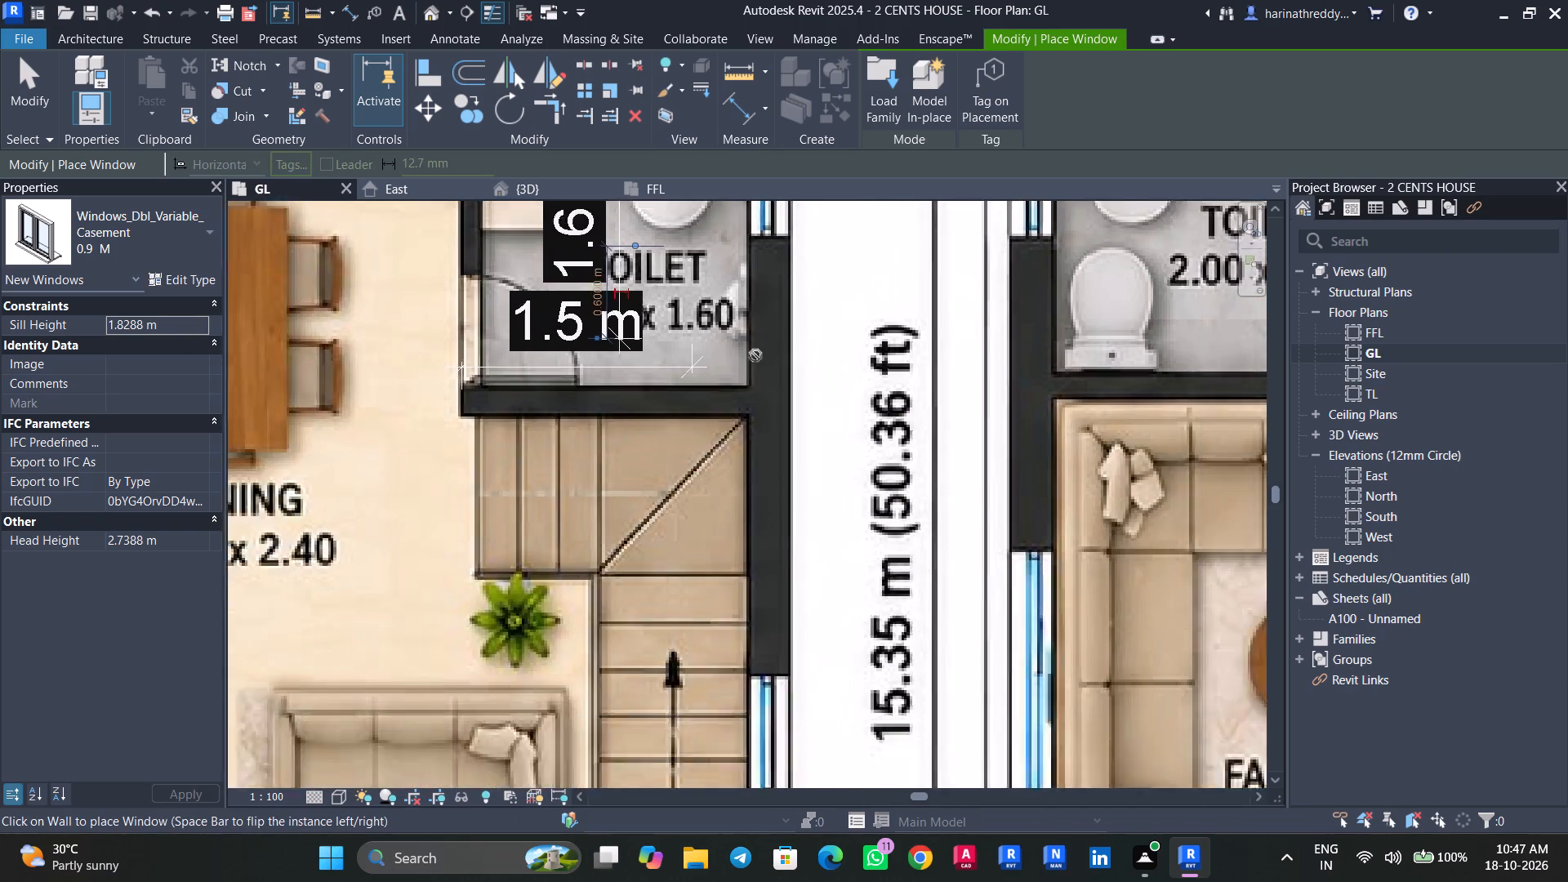
middle_drag(751, 367, 744, 537)
key(Escape)
key(Escape)
Change the toilet window's type to Windows_Sgl_Plain 910x910mm.
key(Tab)
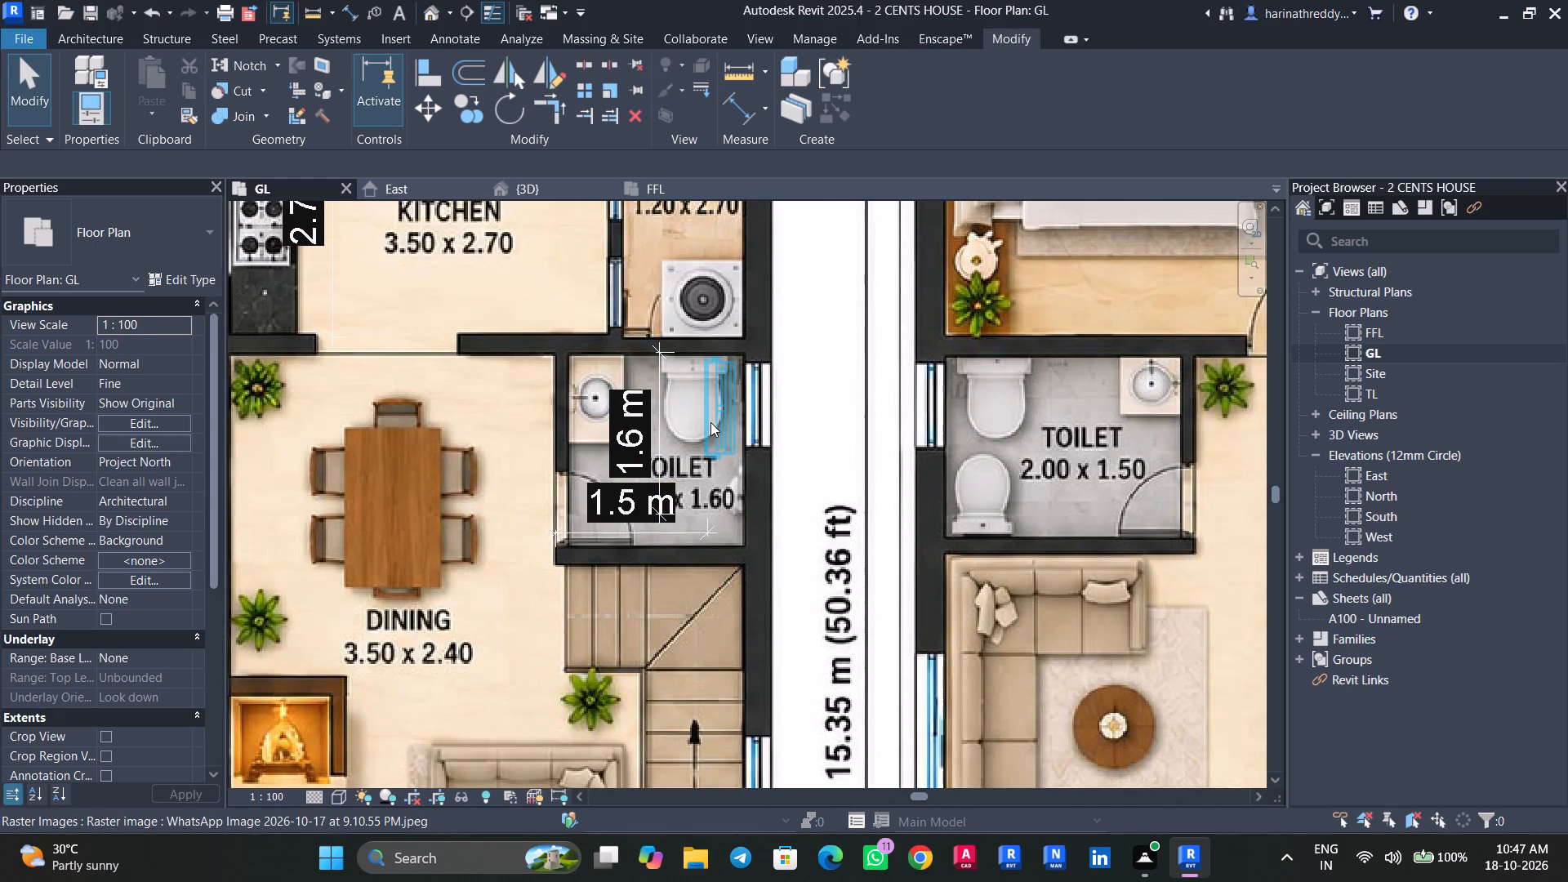
click(710, 422)
click(102, 234)
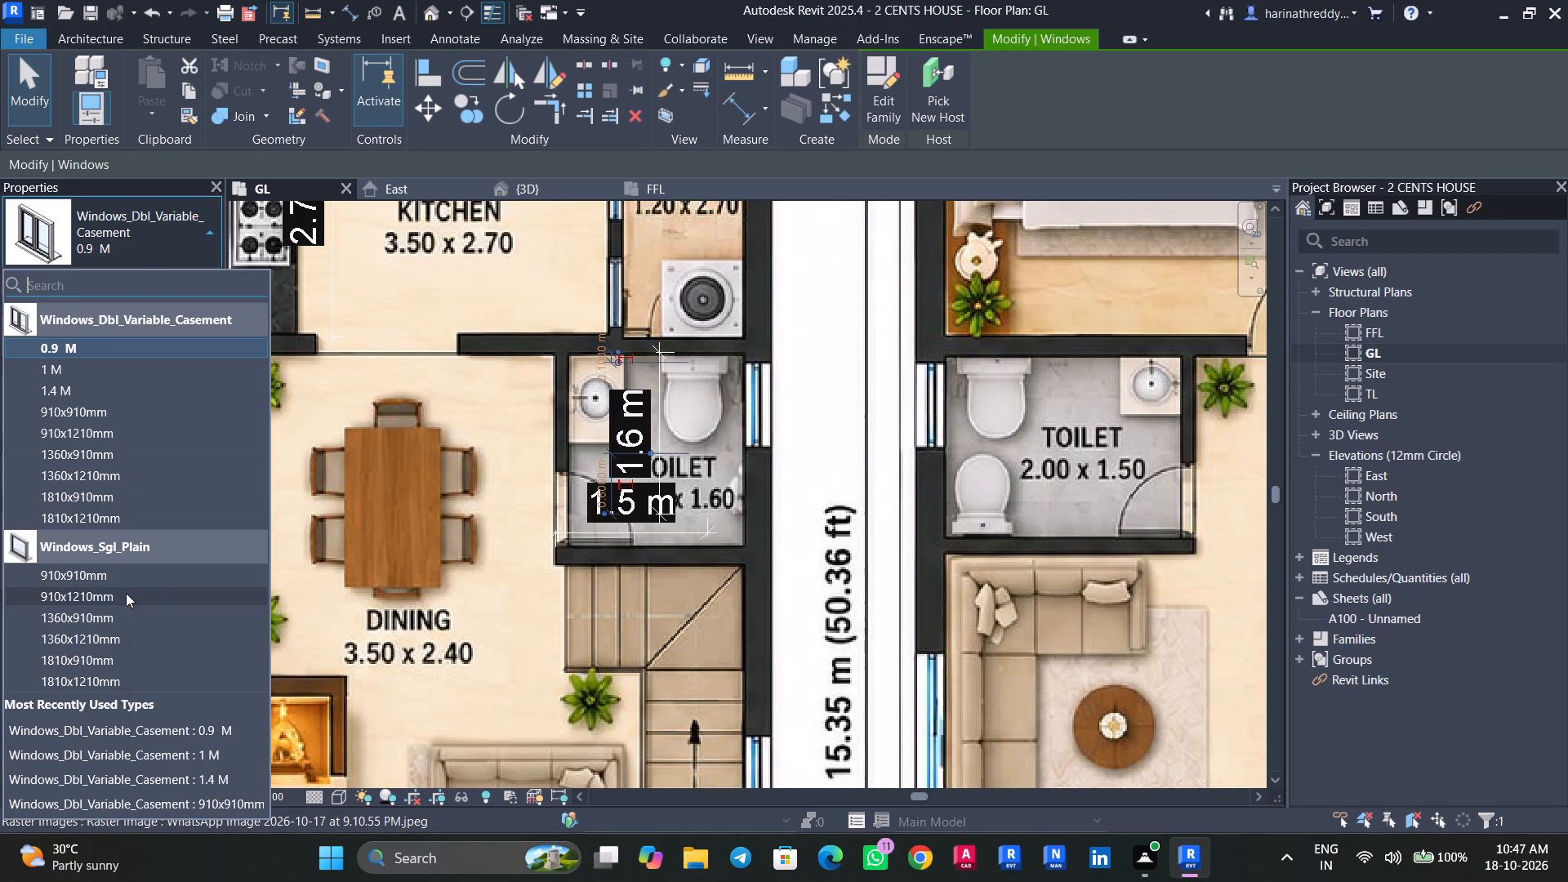
click(118, 577)
Duplicate the toilet window's single plain type as 0.9 M and set its rough width to 0.9 m.
click(195, 274)
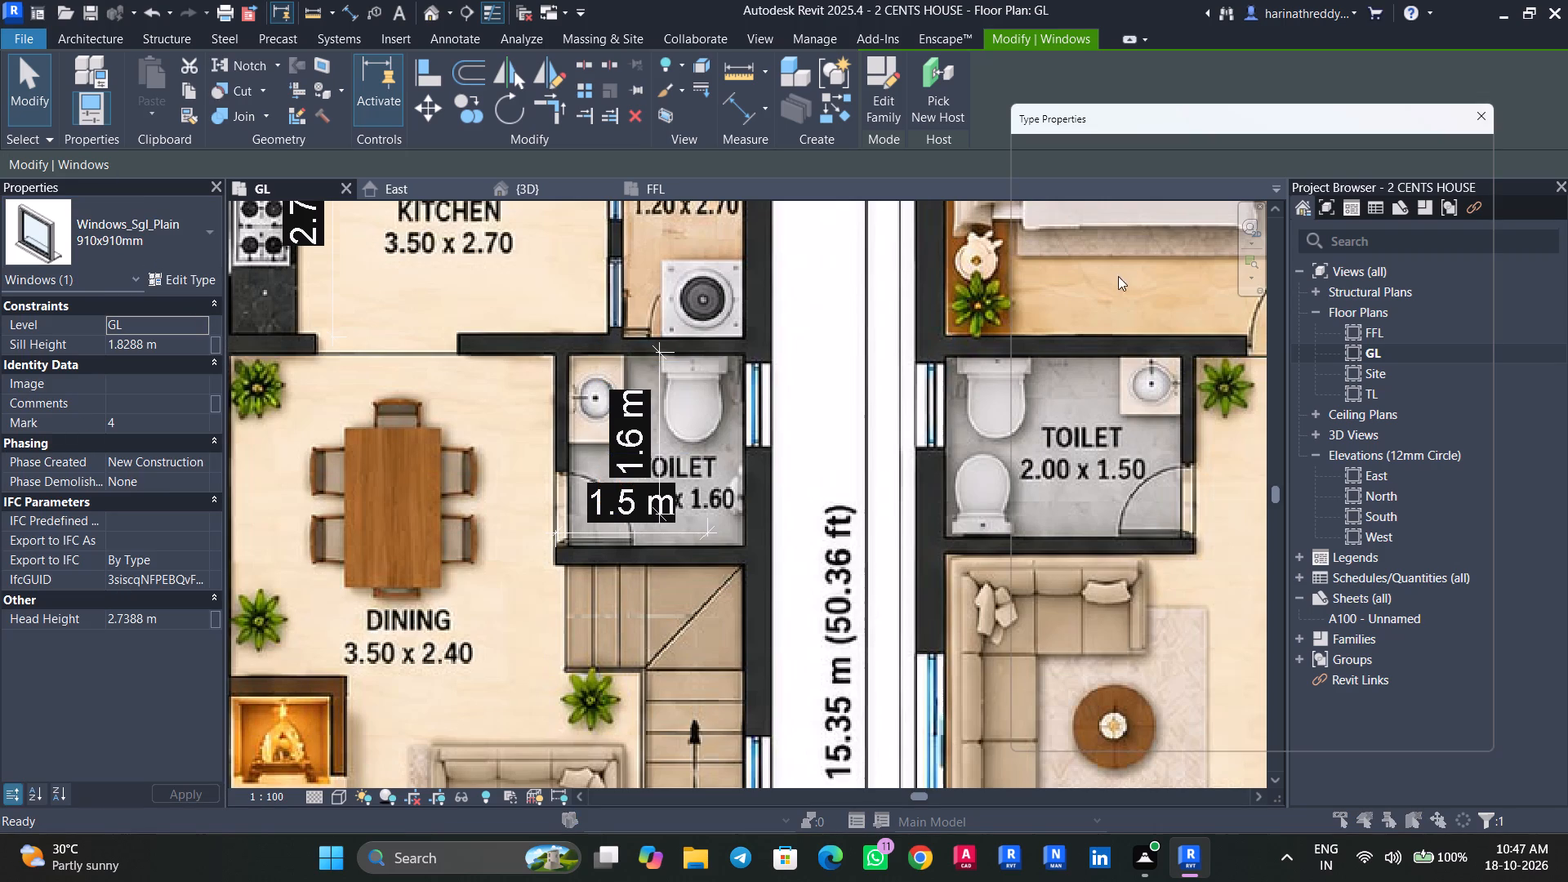
click(1407, 194)
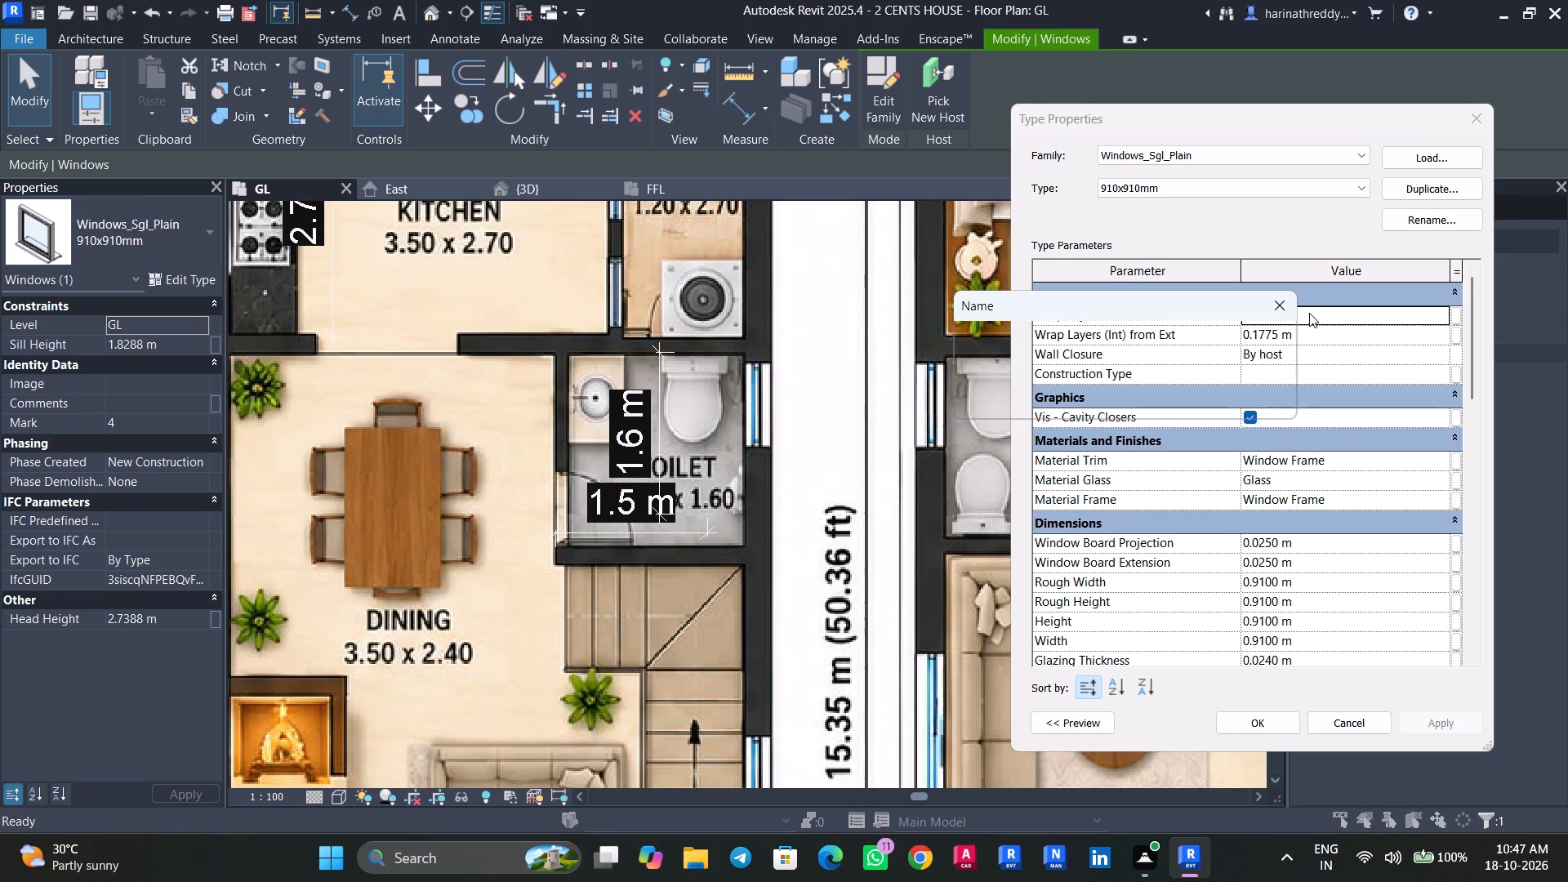
text(0.9 M)
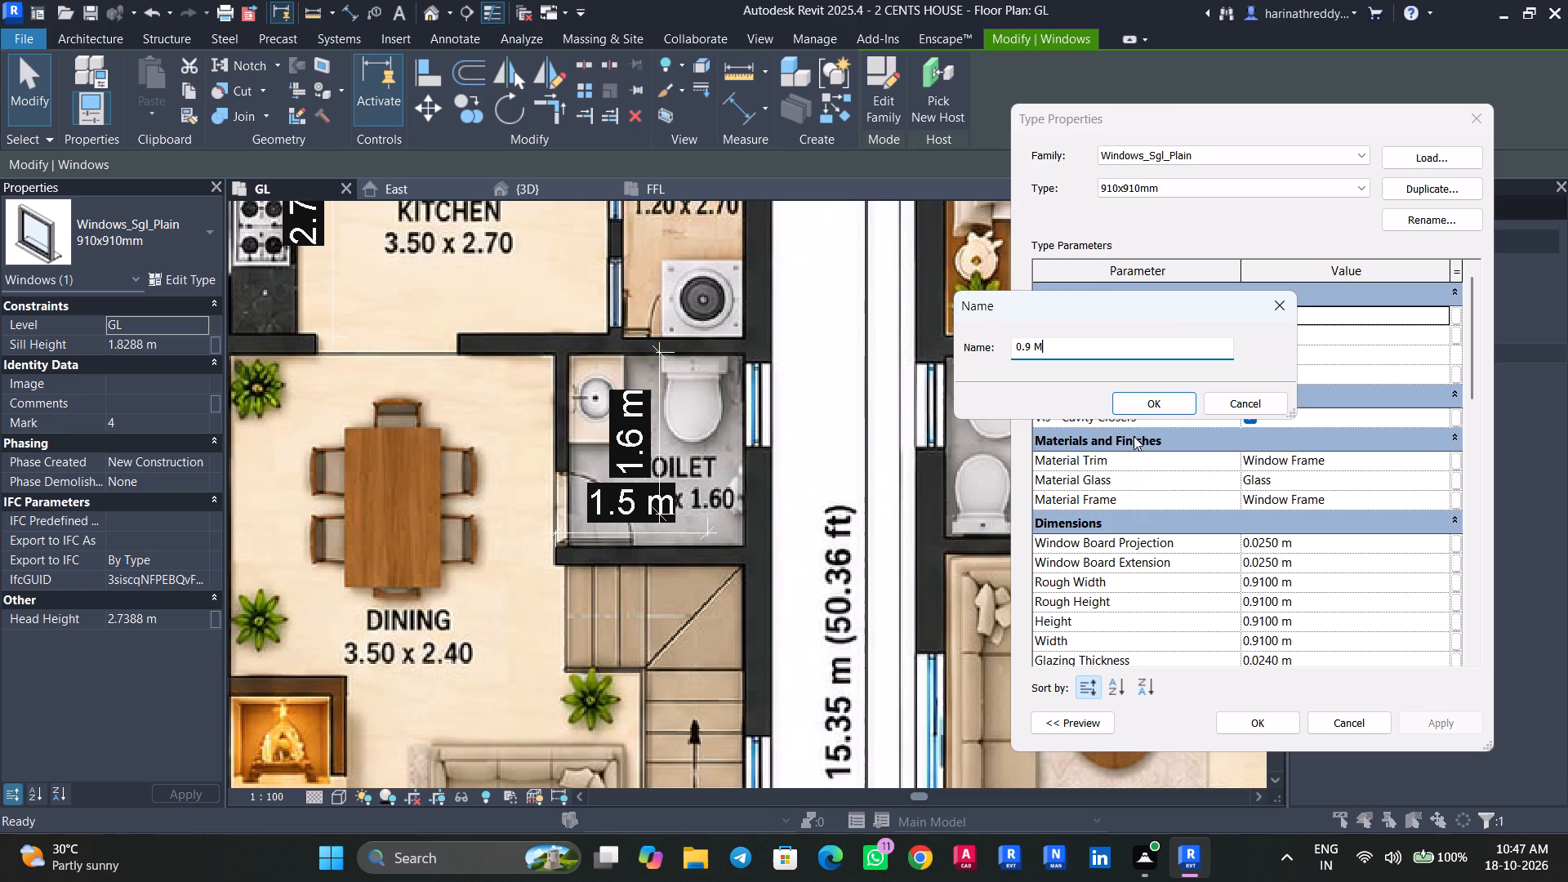
click(1154, 403)
click(1315, 585)
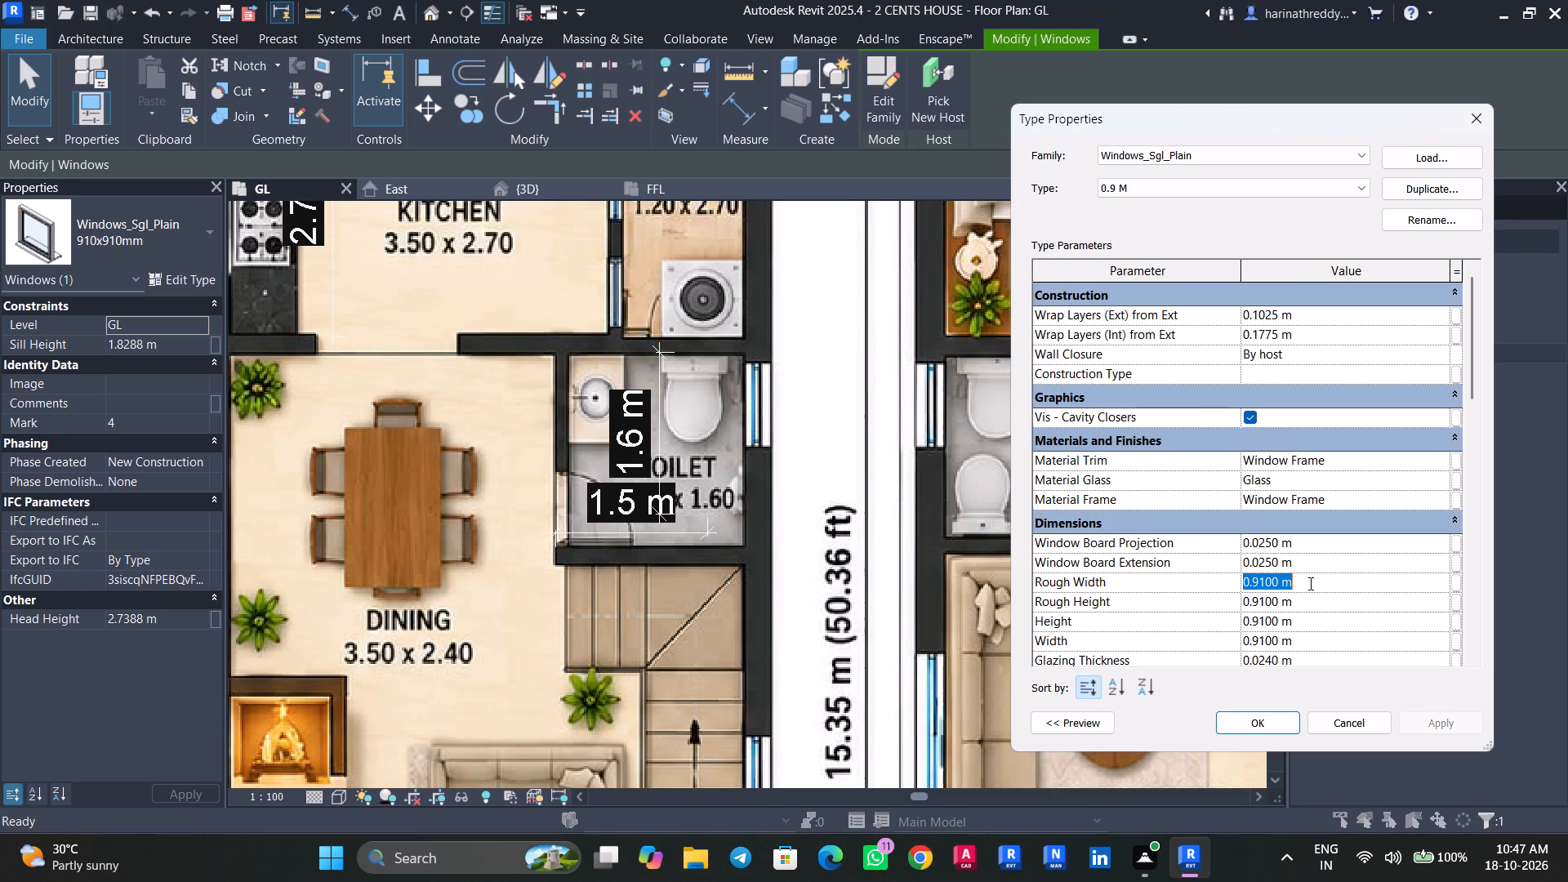
text(0.9)
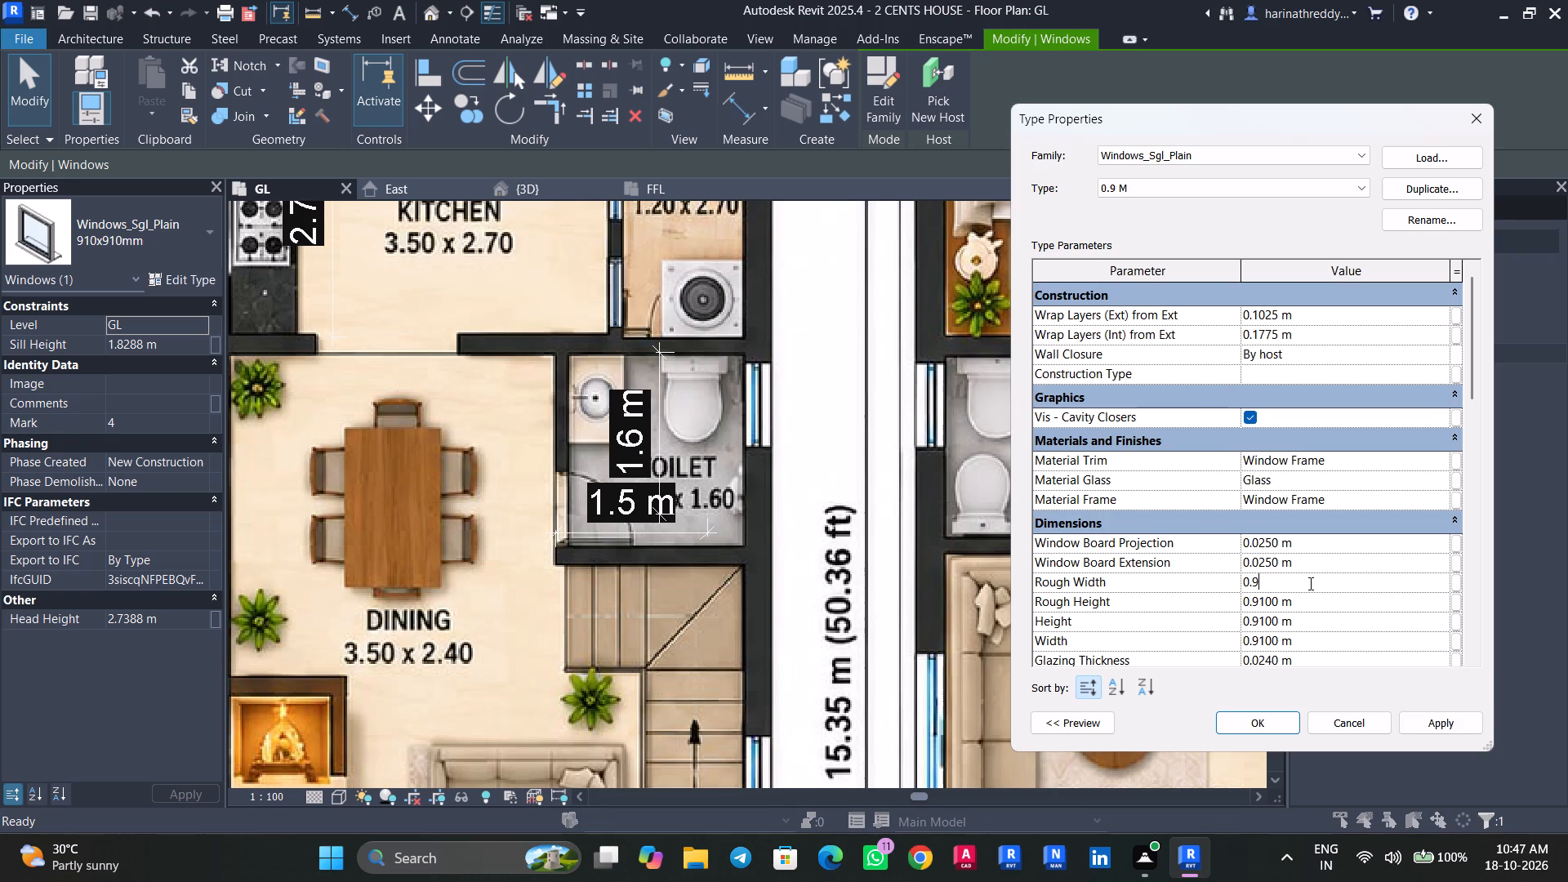
key(Return)
click(1422, 724)
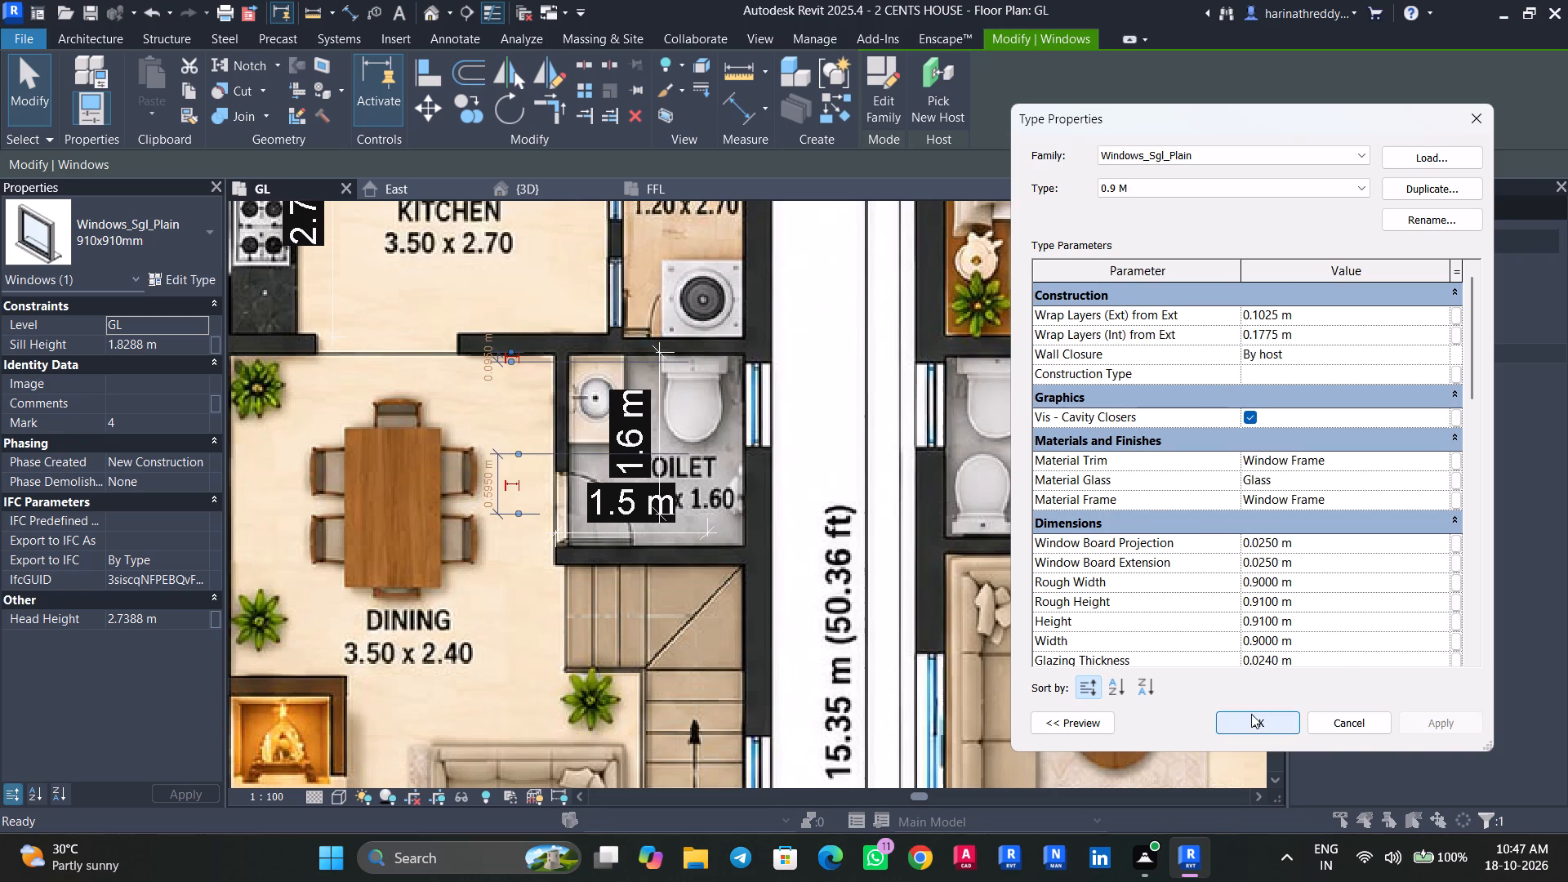
click(1251, 714)
scroll(618, 494, down, 4)
middle_drag(618, 494, 653, 365)
key(Escape)
key(Escape)
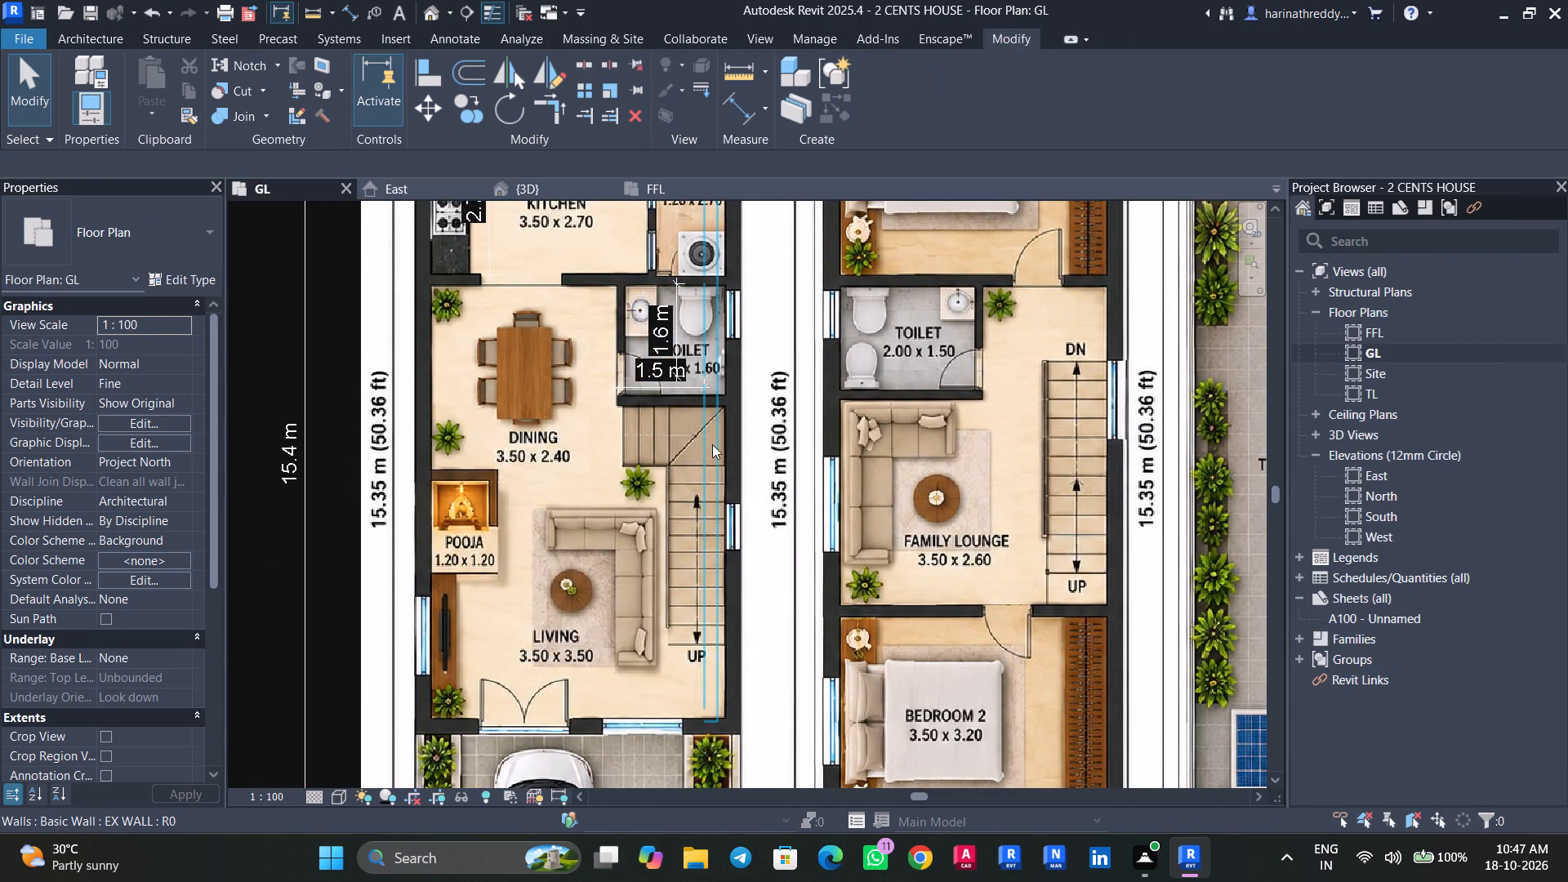
Measure the staircase window opening on the plan image with the Scale tool, without rescaling the image.
scroll(800, 519, up, 4)
click(691, 565)
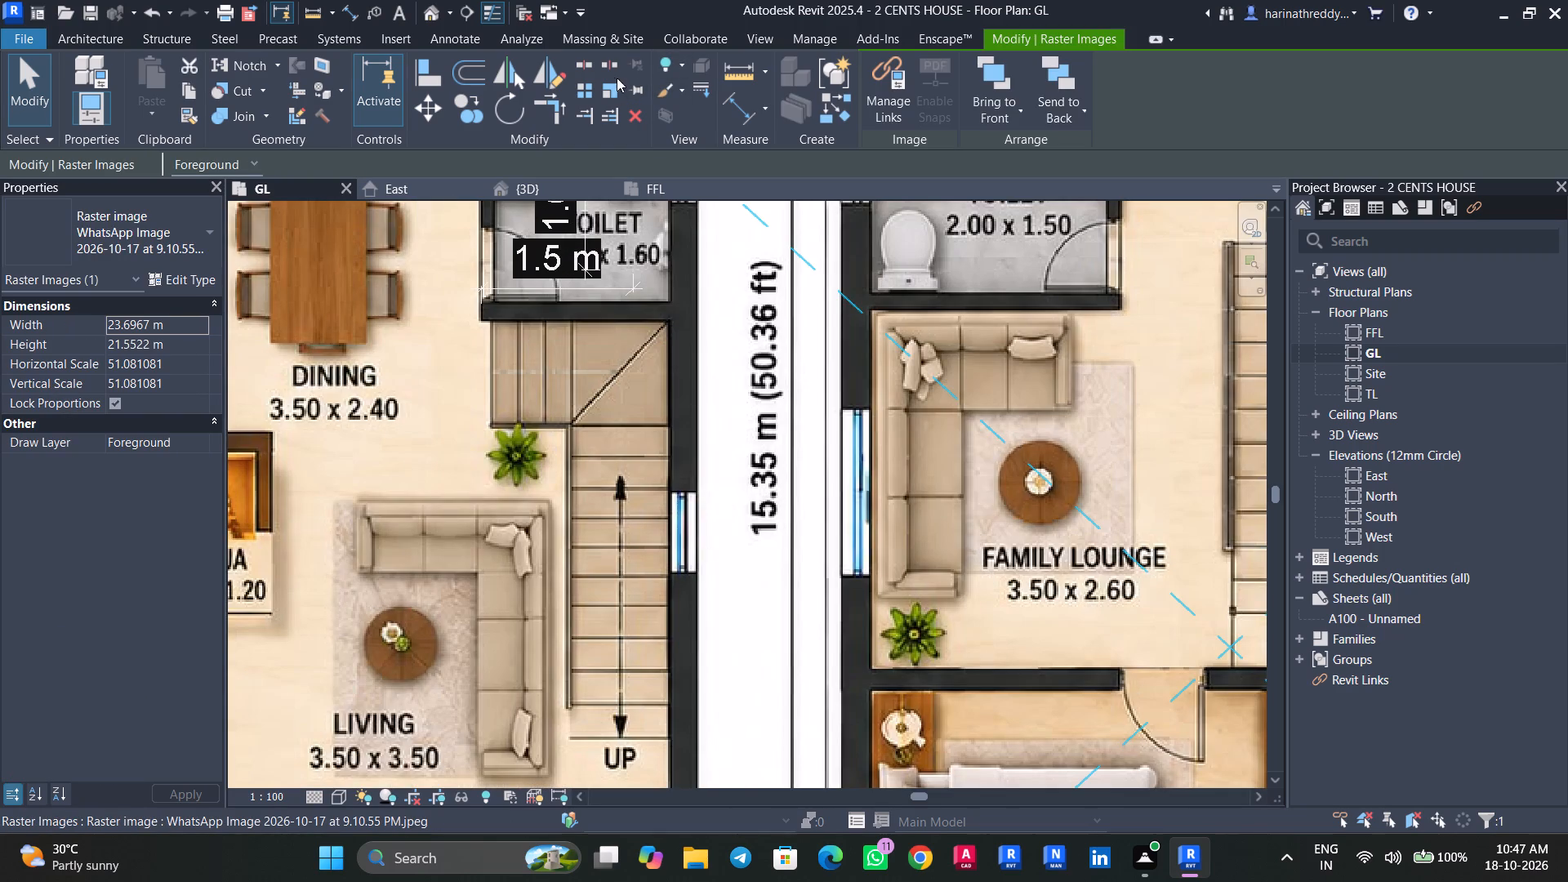
click(611, 83)
scroll(647, 627, up, 5)
click(696, 519)
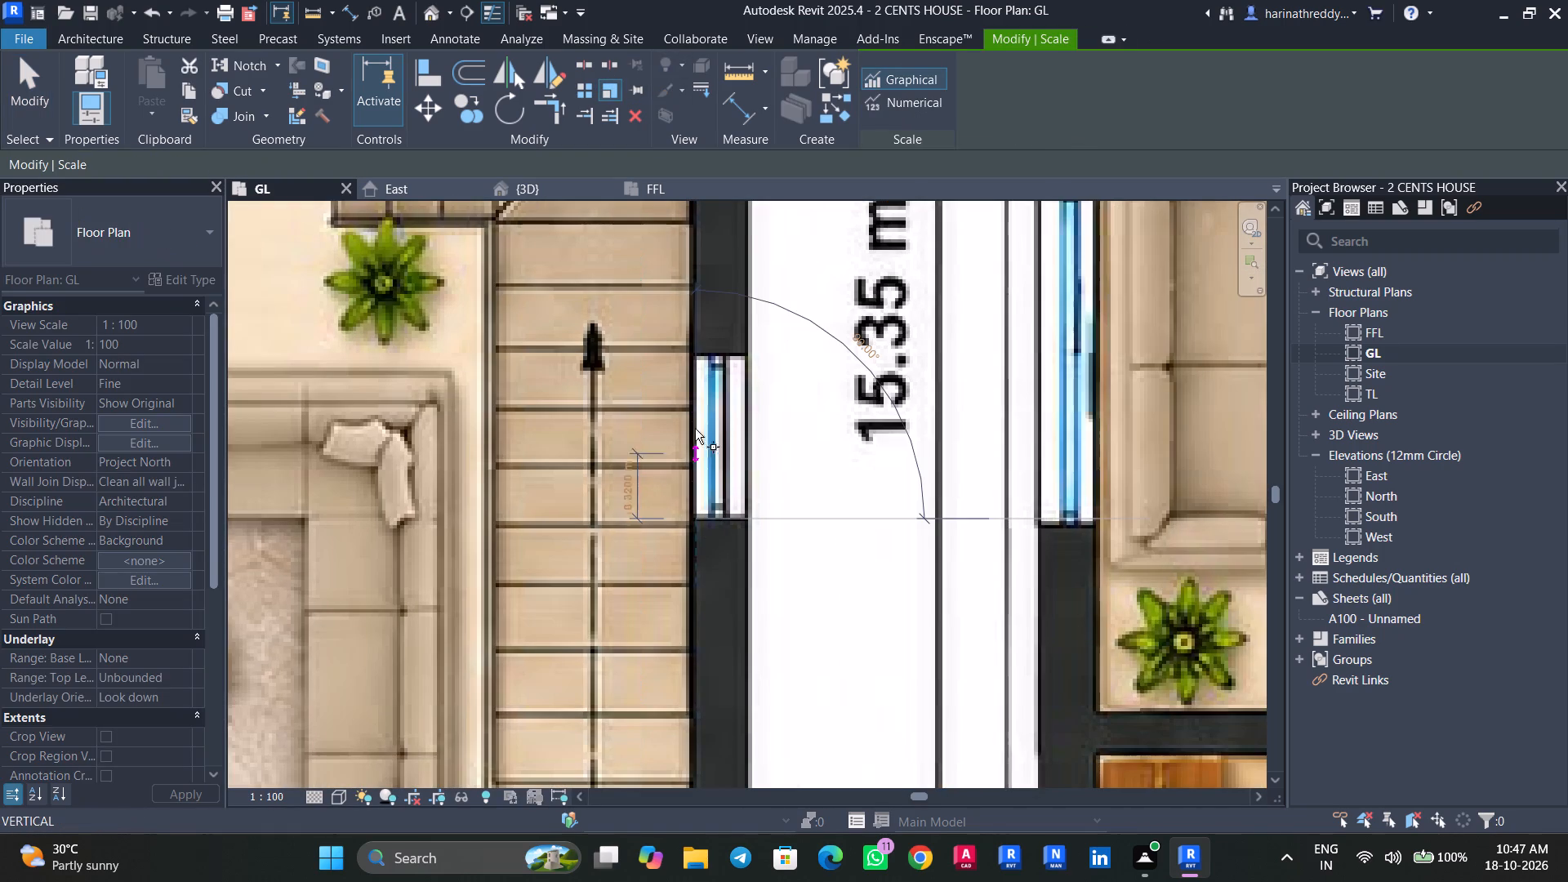
scroll(689, 353, up, 3)
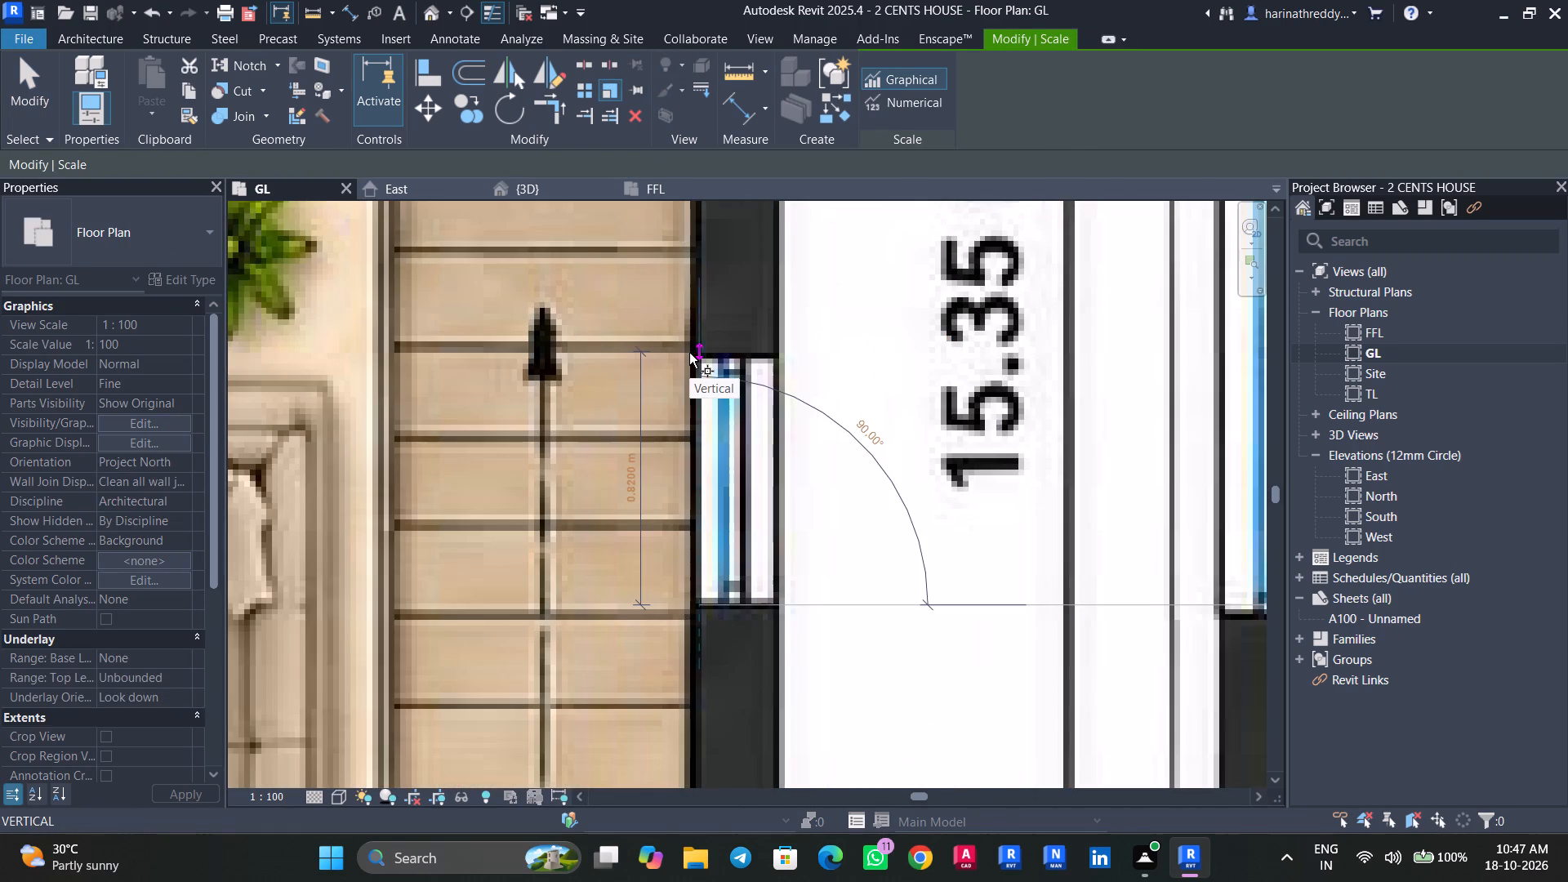
key(Escape)
key(Escape)
Place a 0.9 M double casement window in the outer wall beside the staircase, aligned with the plan's window opening.
text(WN)
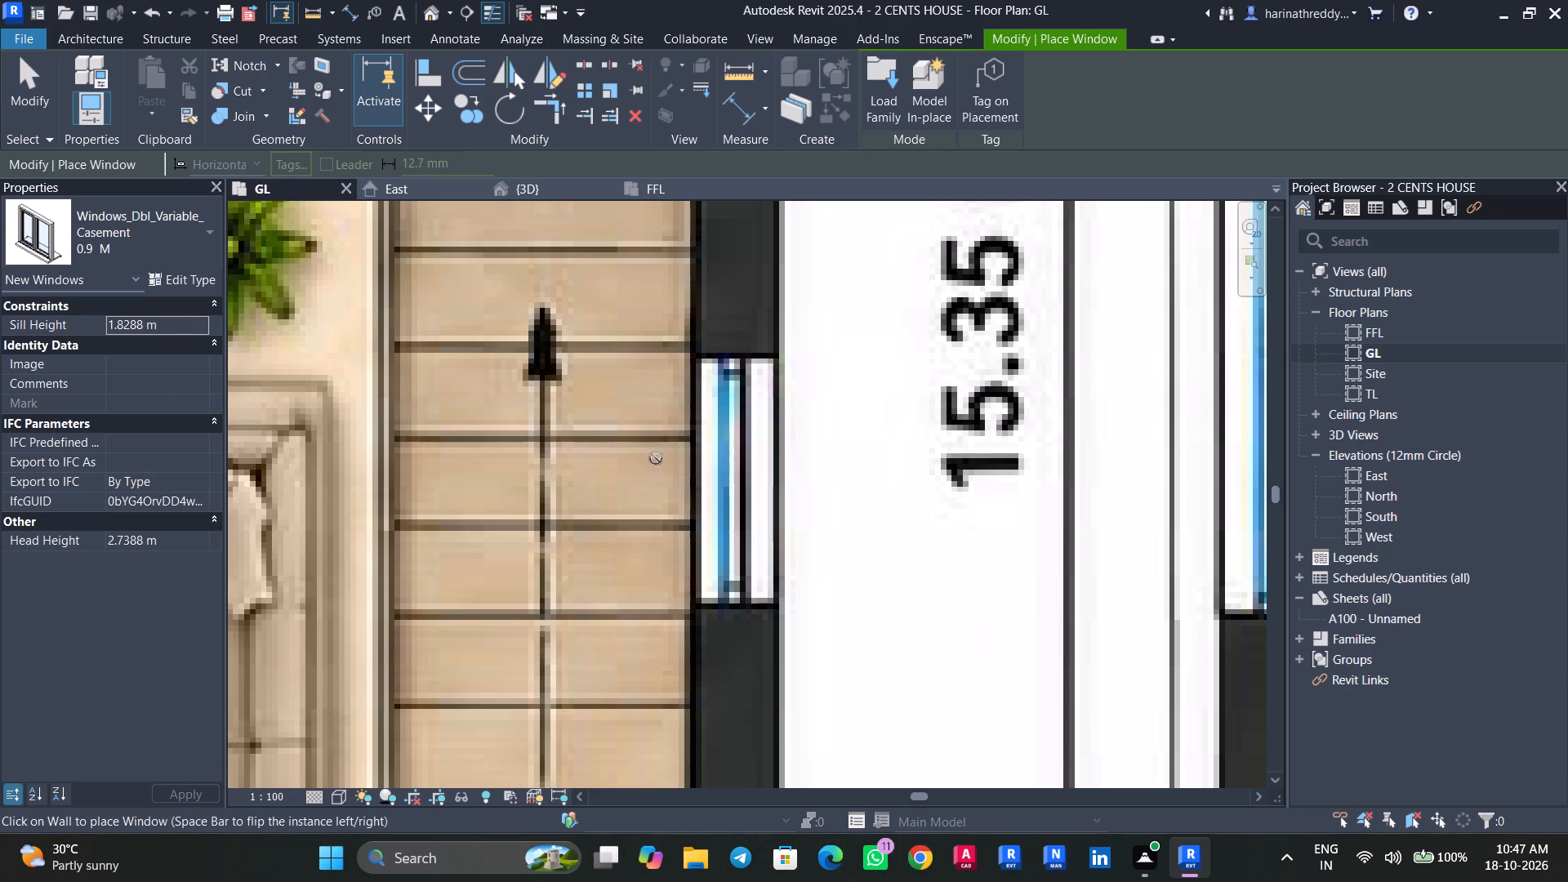
click(626, 483)
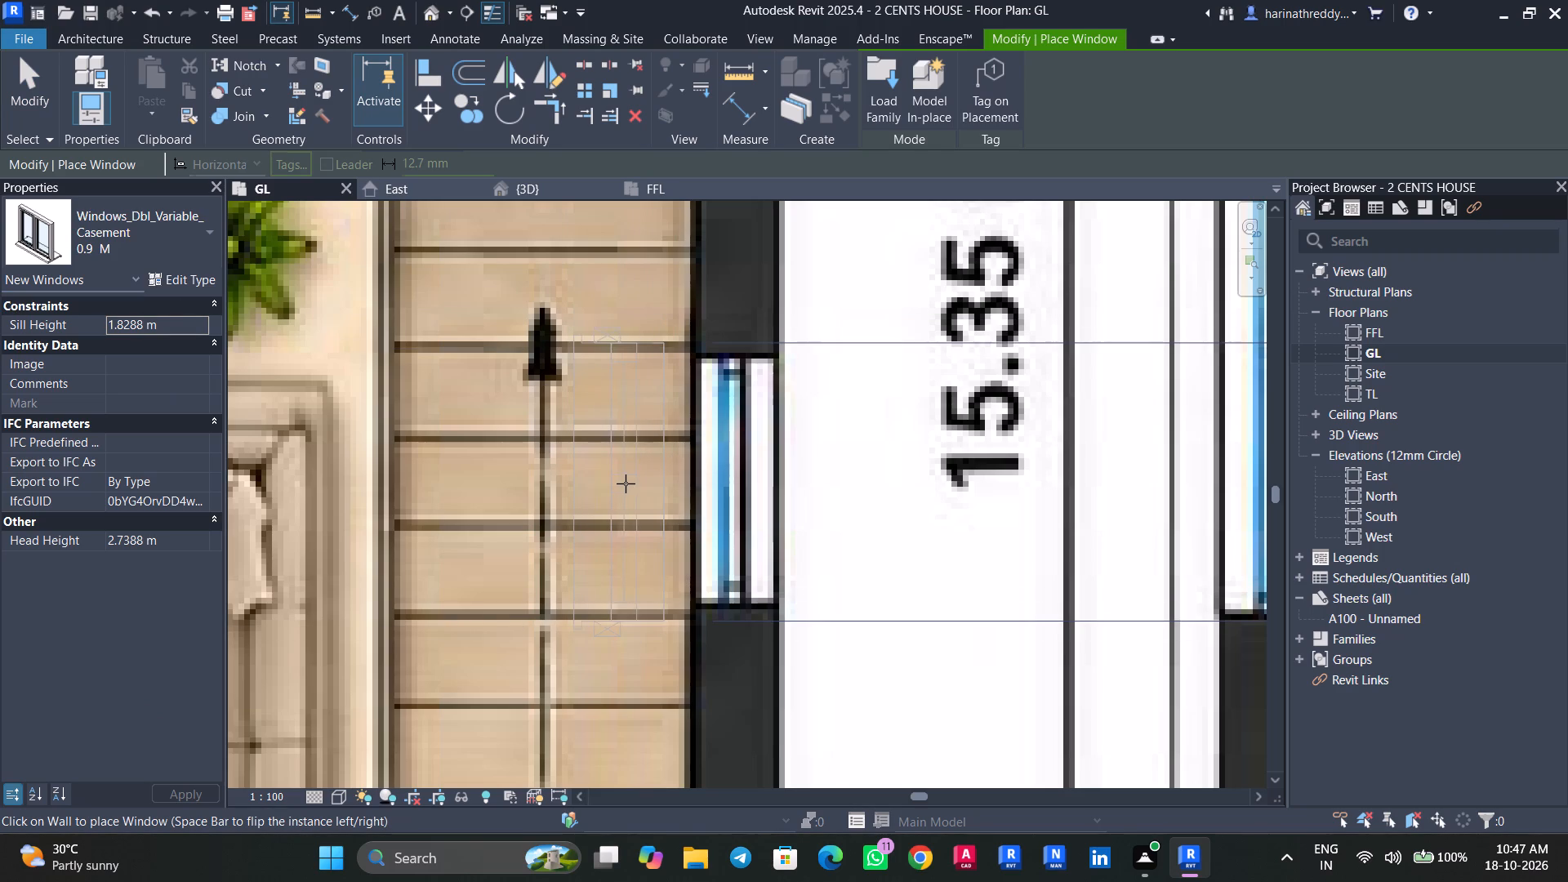
key(Escape)
key(Escape)
key(Escape)
Set the imported plan image's draw layer to Background.
click(482, 237)
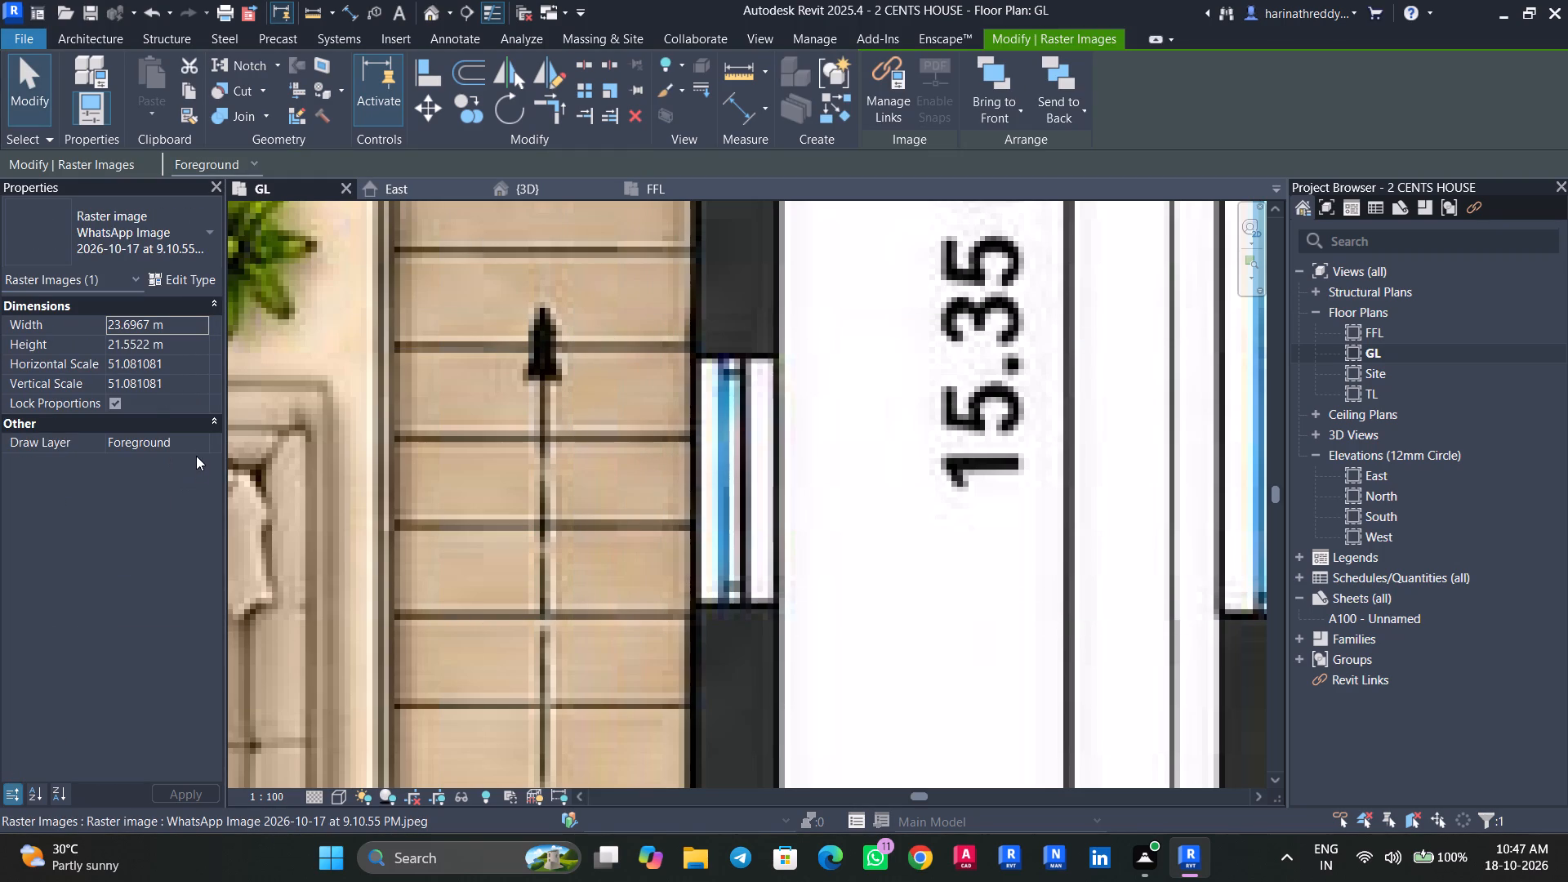
click(196, 450)
click(174, 452)
click(198, 445)
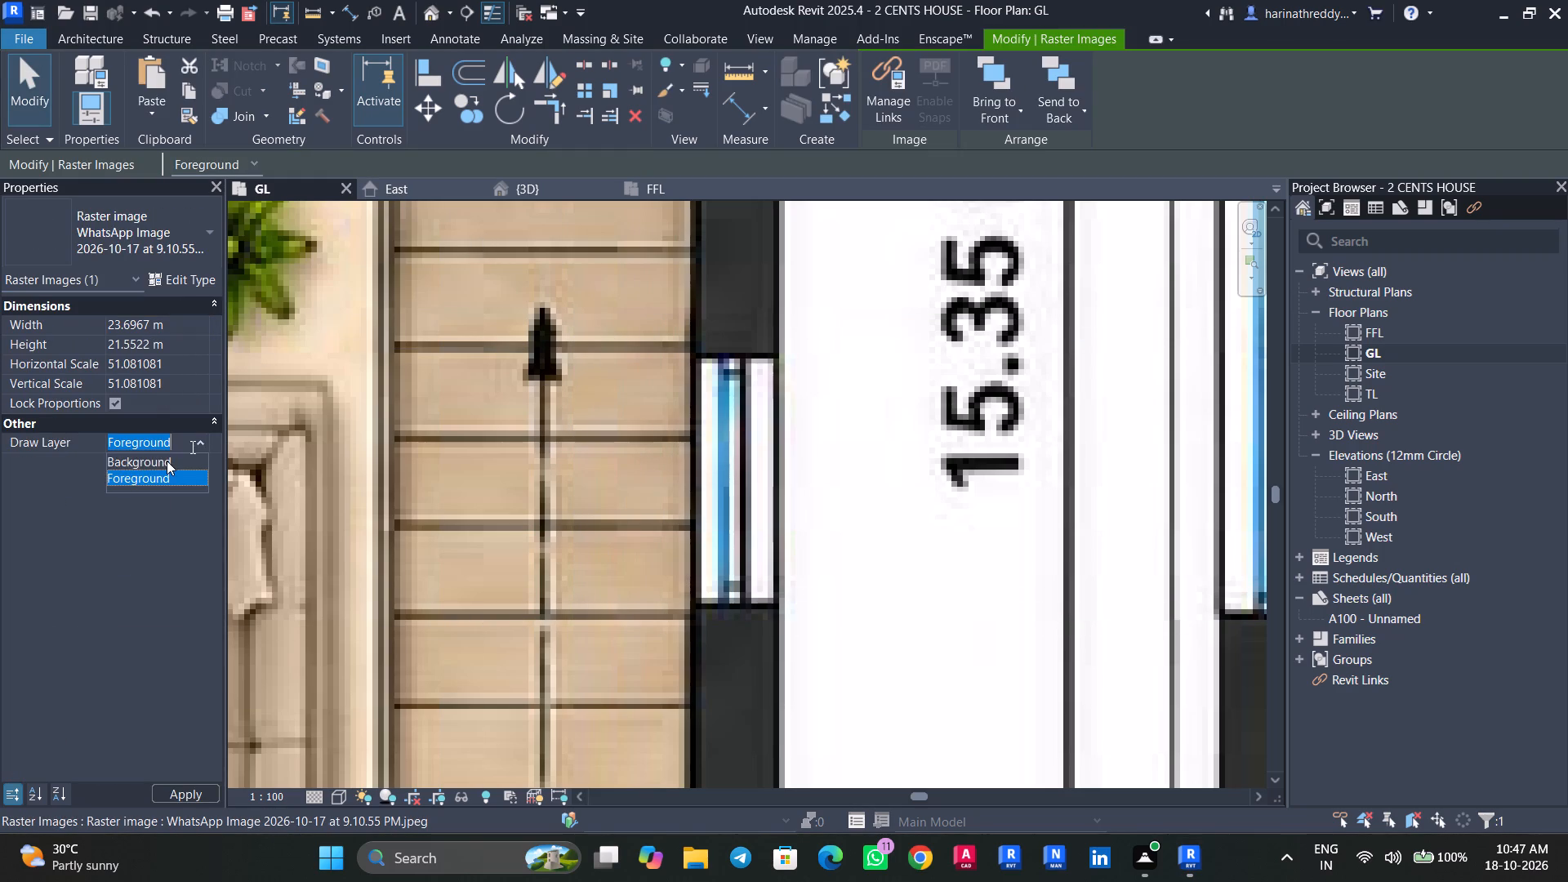
click(167, 461)
scroll(477, 479, down, 10)
key(Escape)
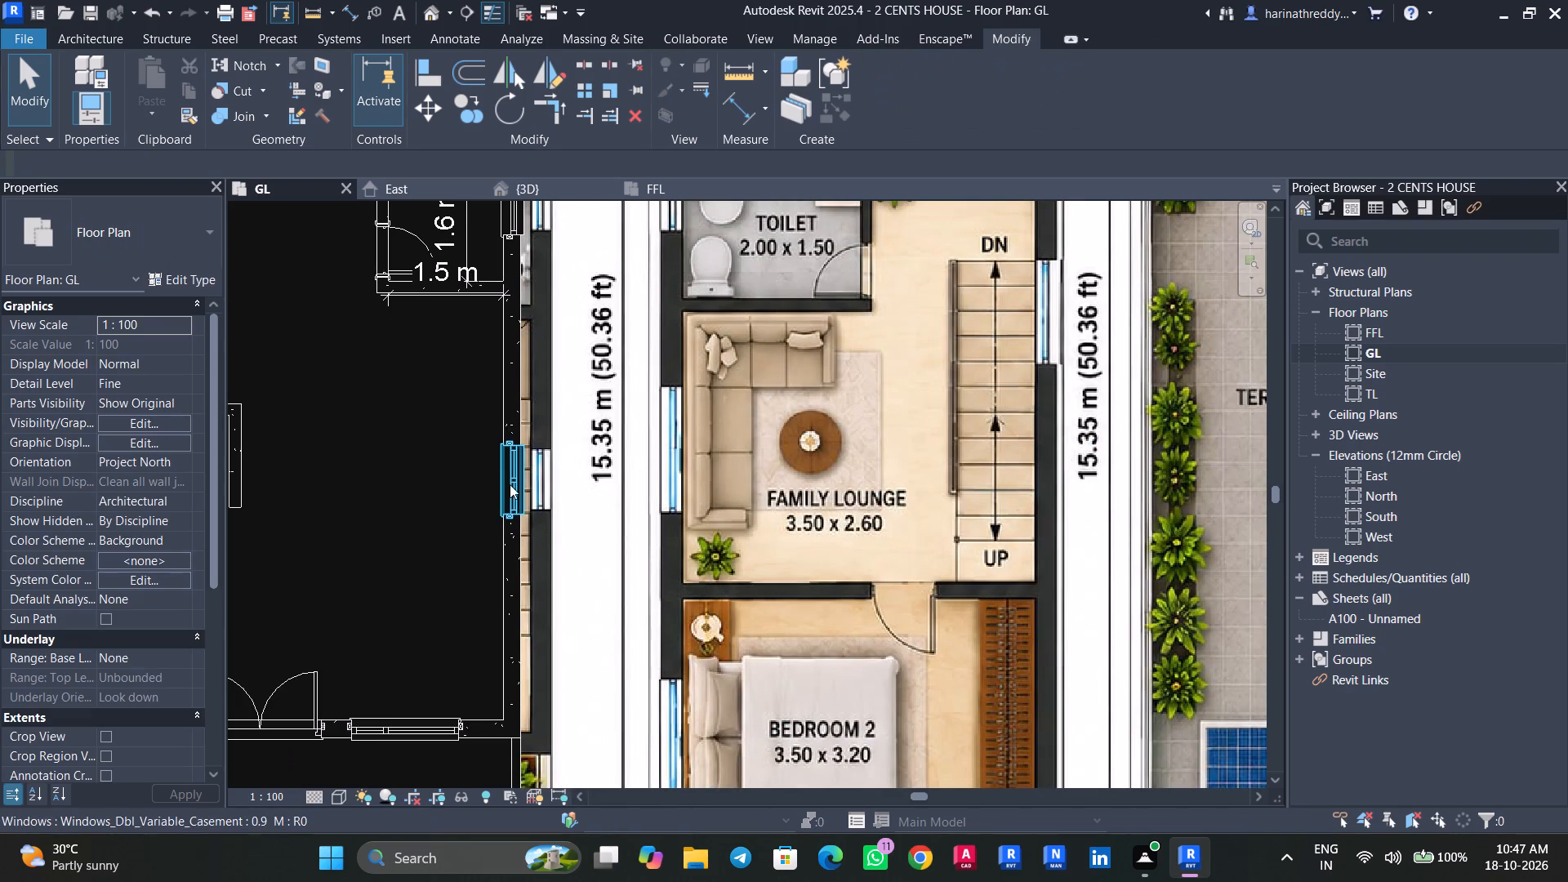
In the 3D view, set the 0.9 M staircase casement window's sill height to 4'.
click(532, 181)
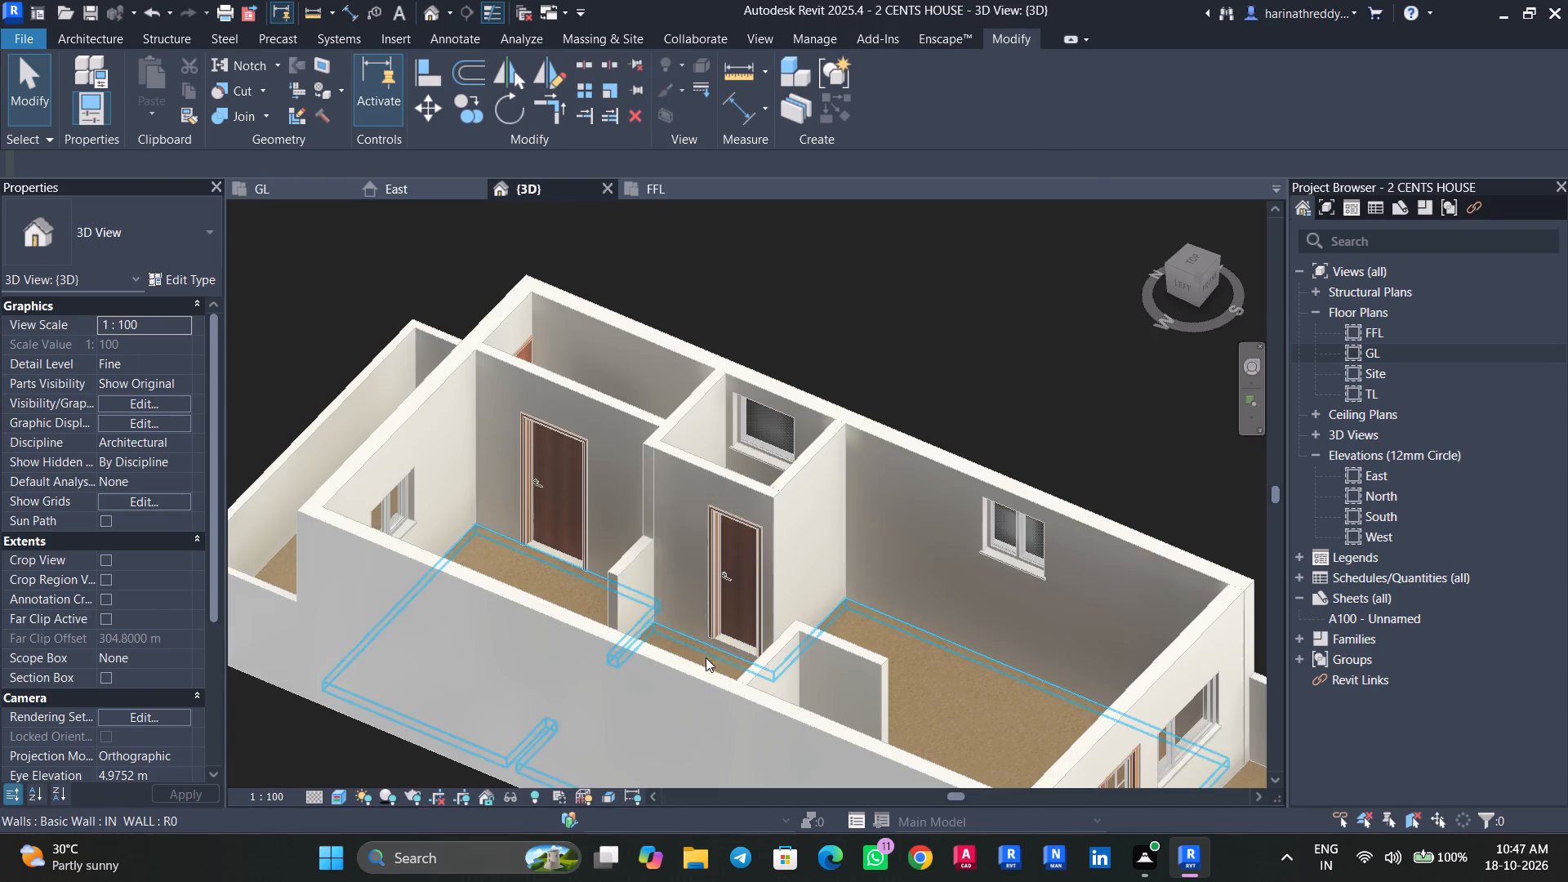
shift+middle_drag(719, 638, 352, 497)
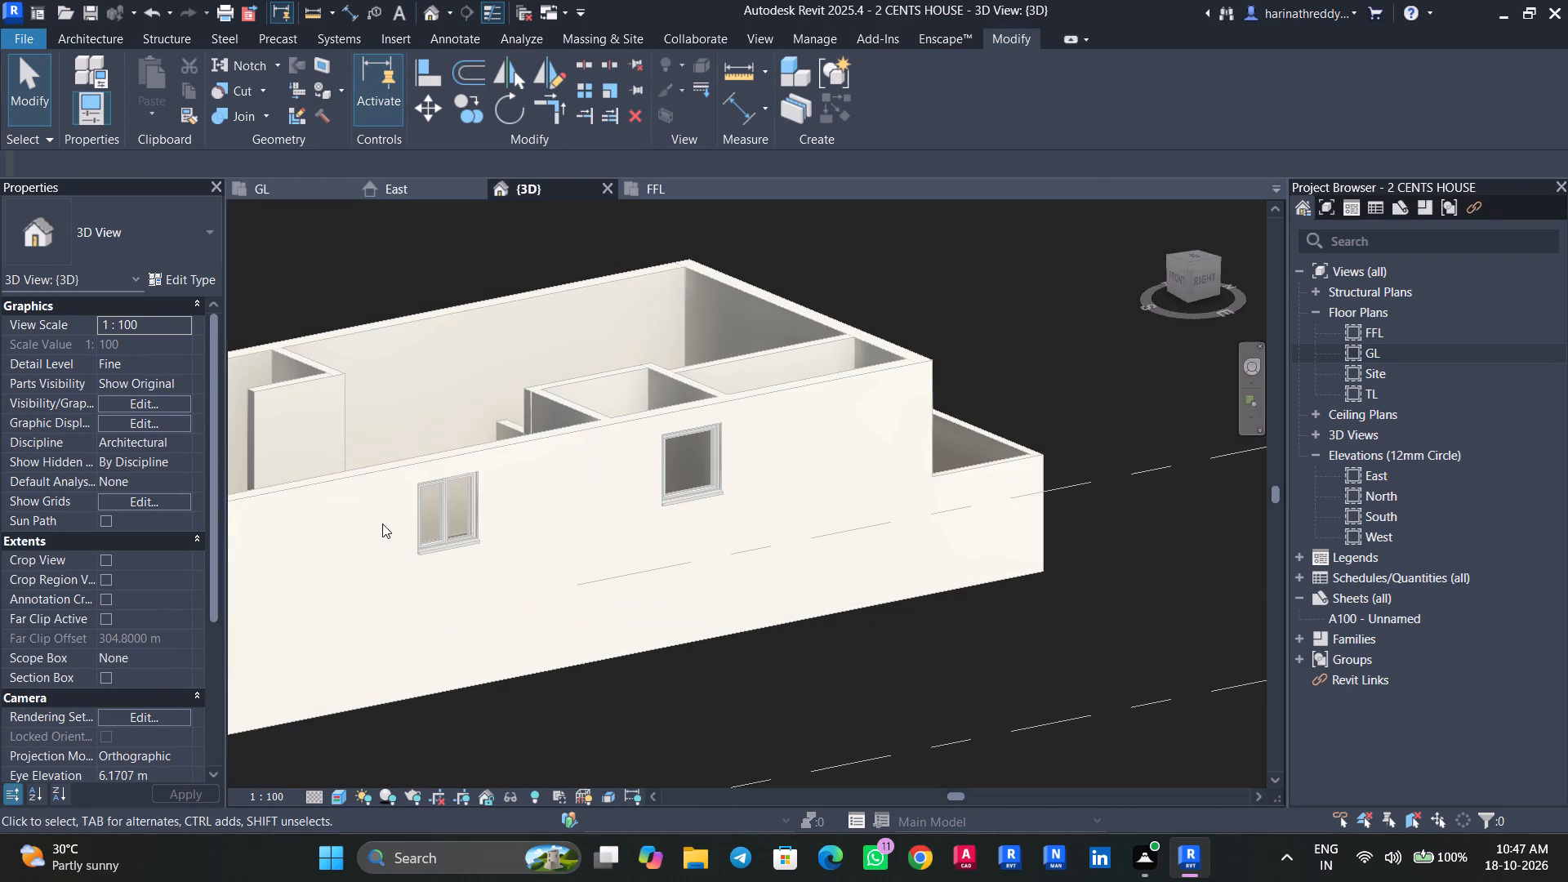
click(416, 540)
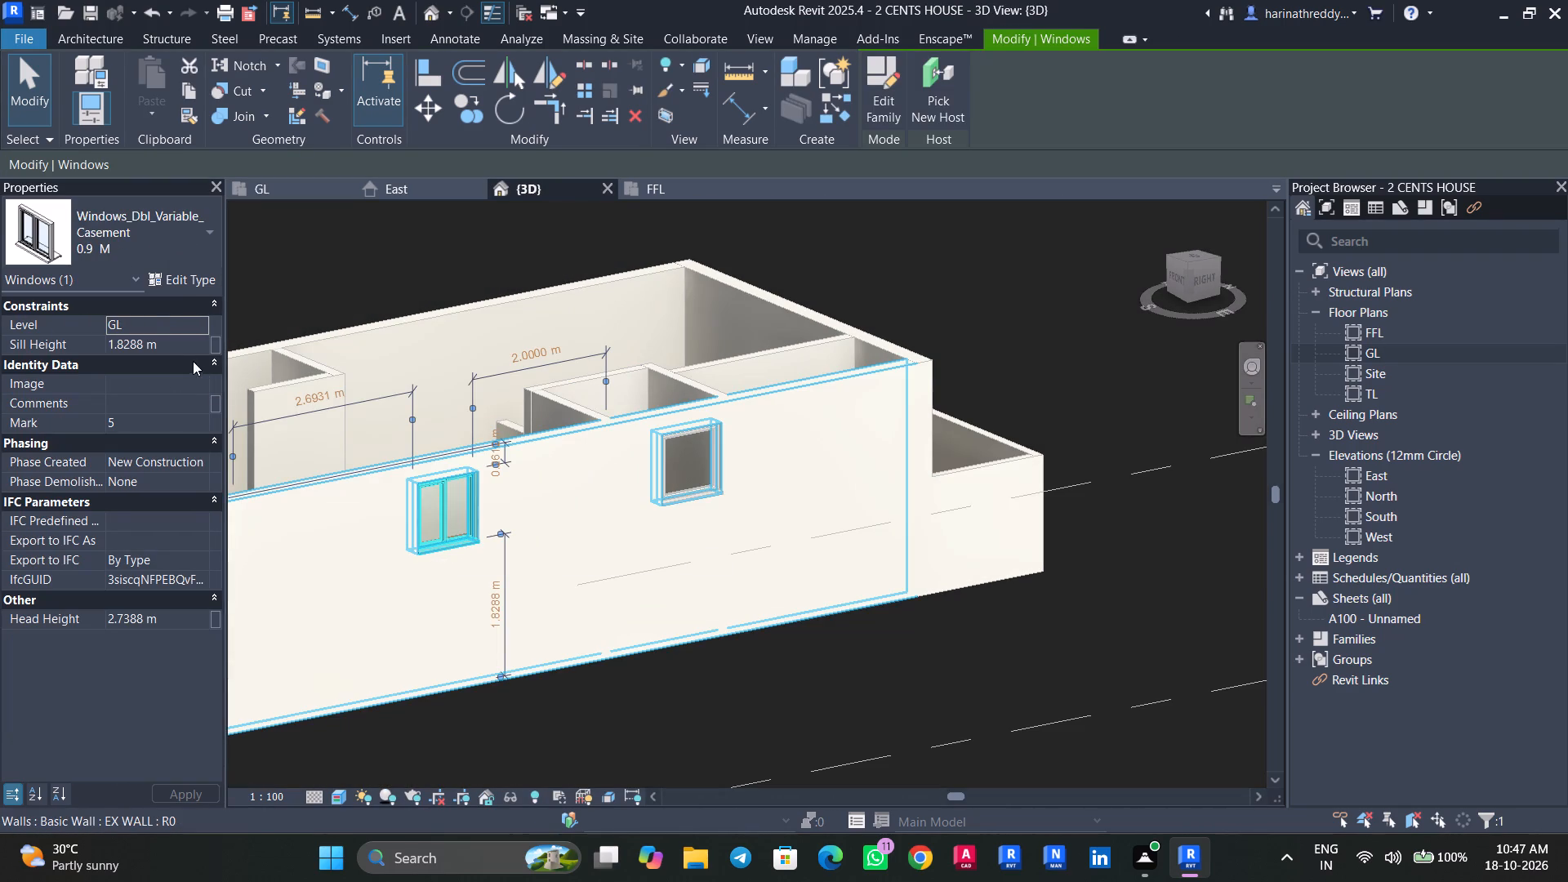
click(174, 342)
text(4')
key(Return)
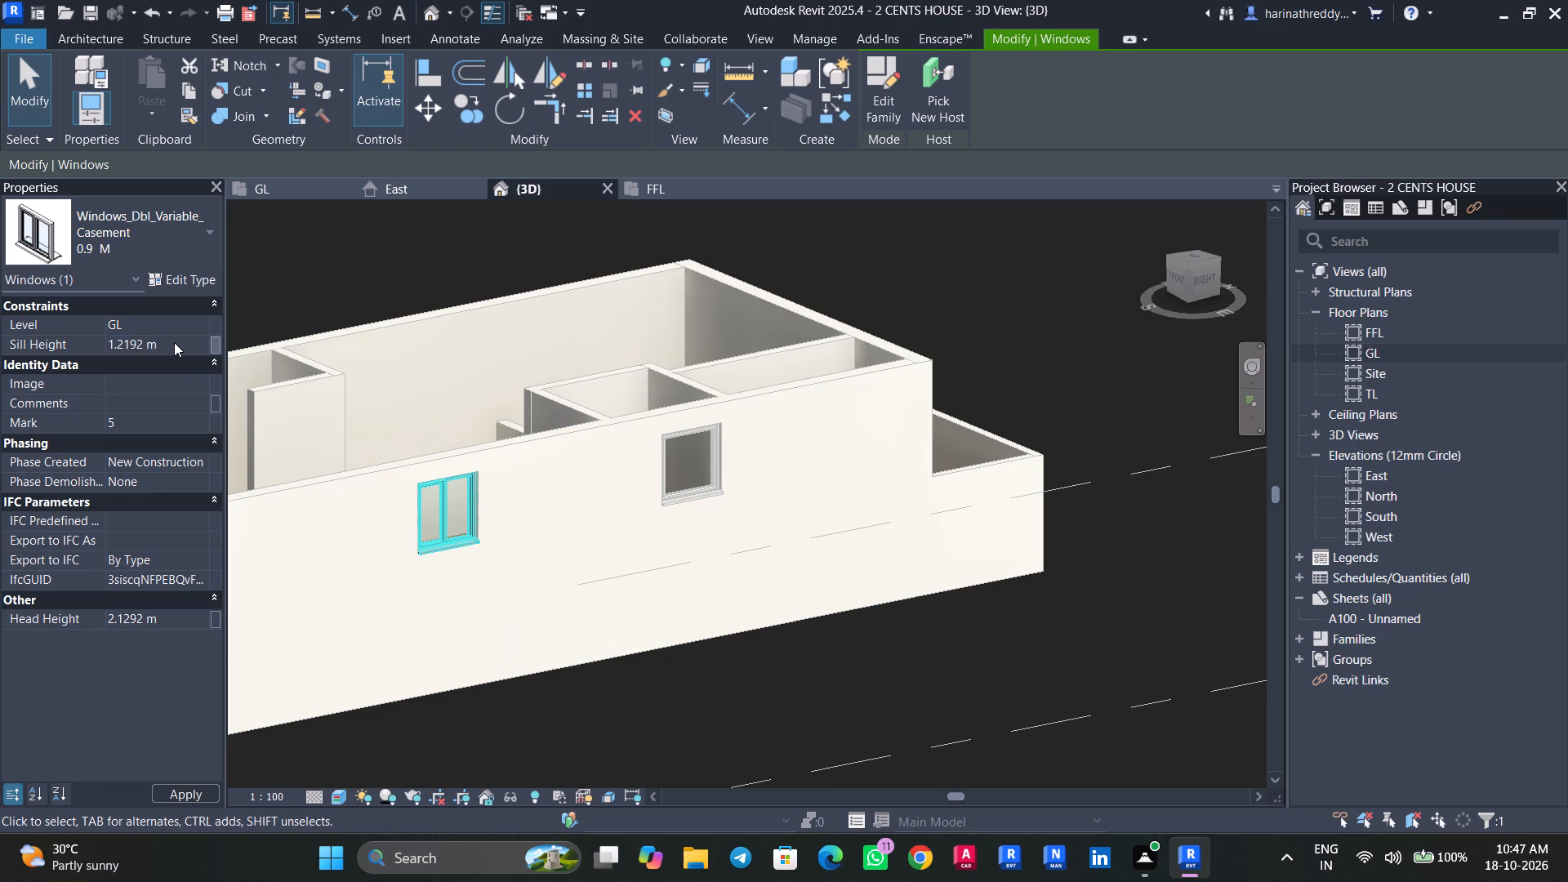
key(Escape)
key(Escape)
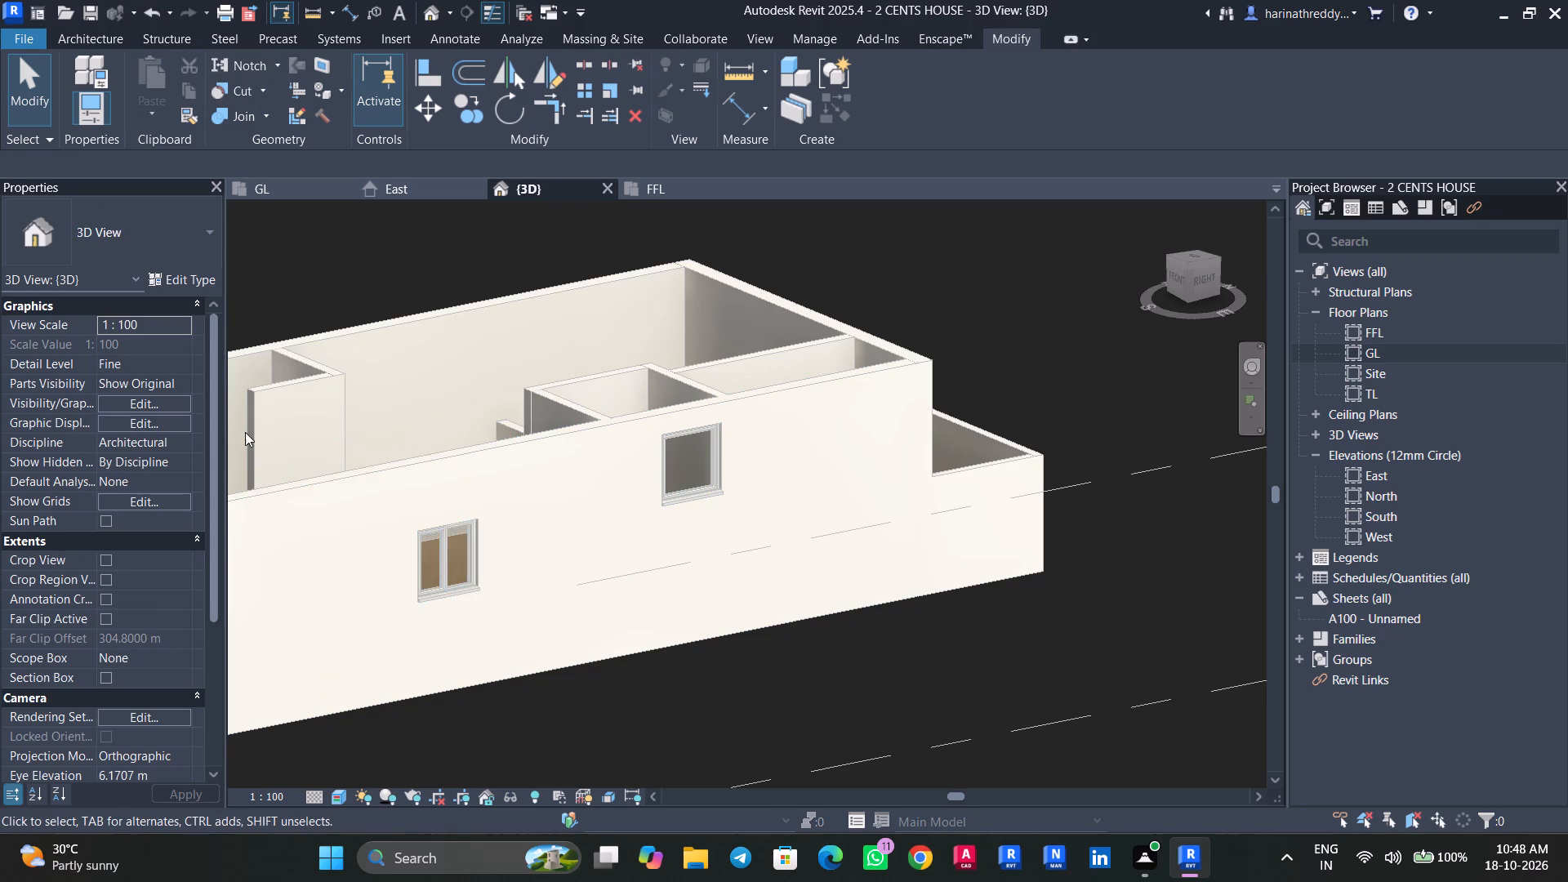
Set the 0.9 M staircase casement window's sill height to 1.2 m.
click(417, 587)
click(163, 344)
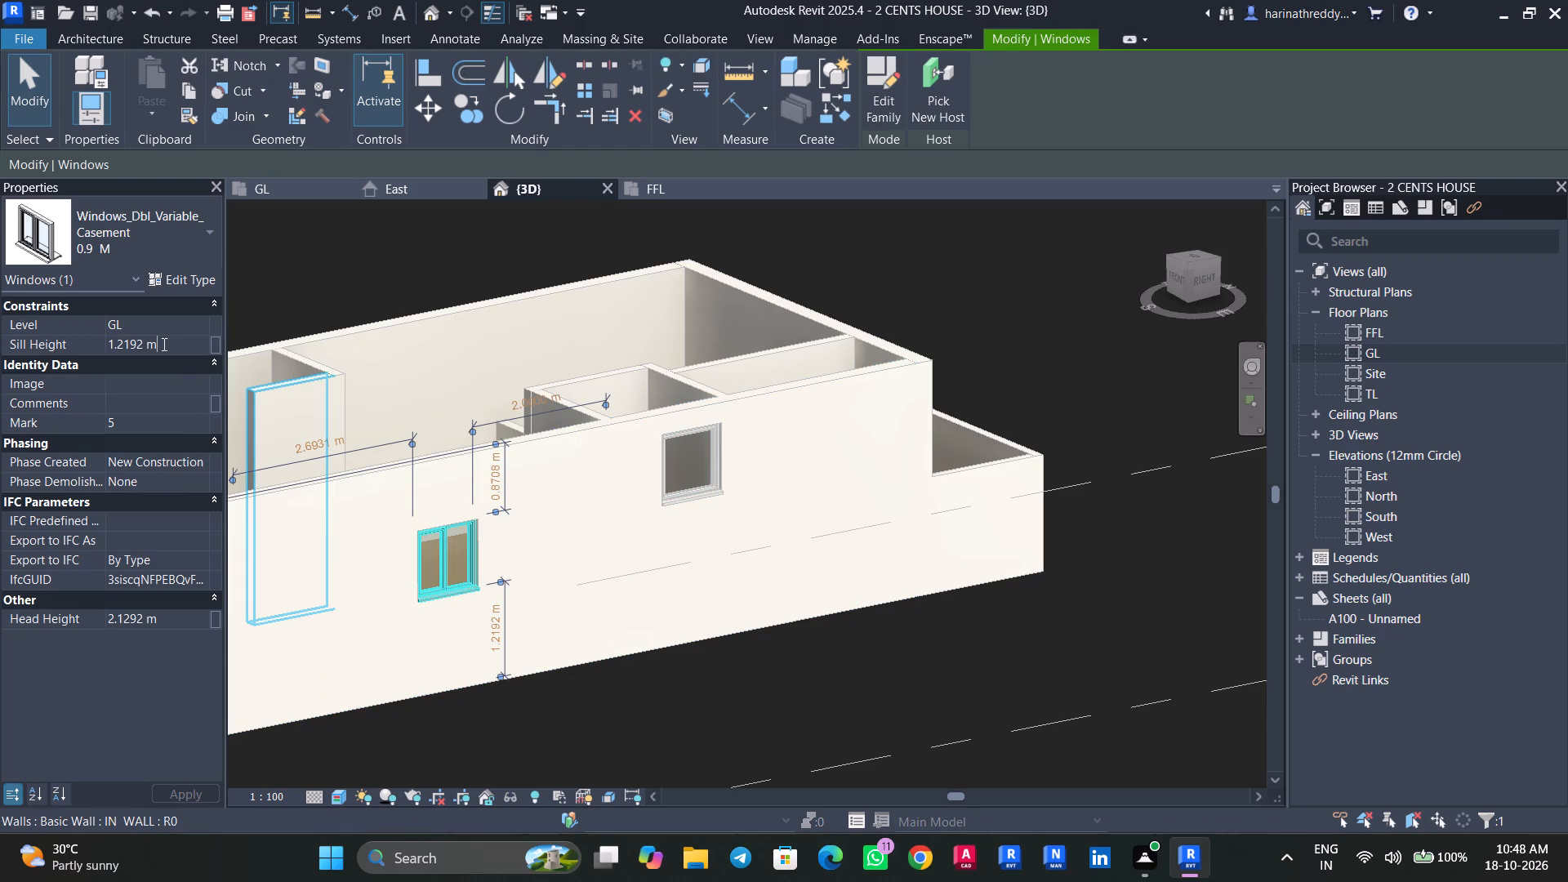
drag(163, 344, 33, 352)
text(1.2)
key(Return)
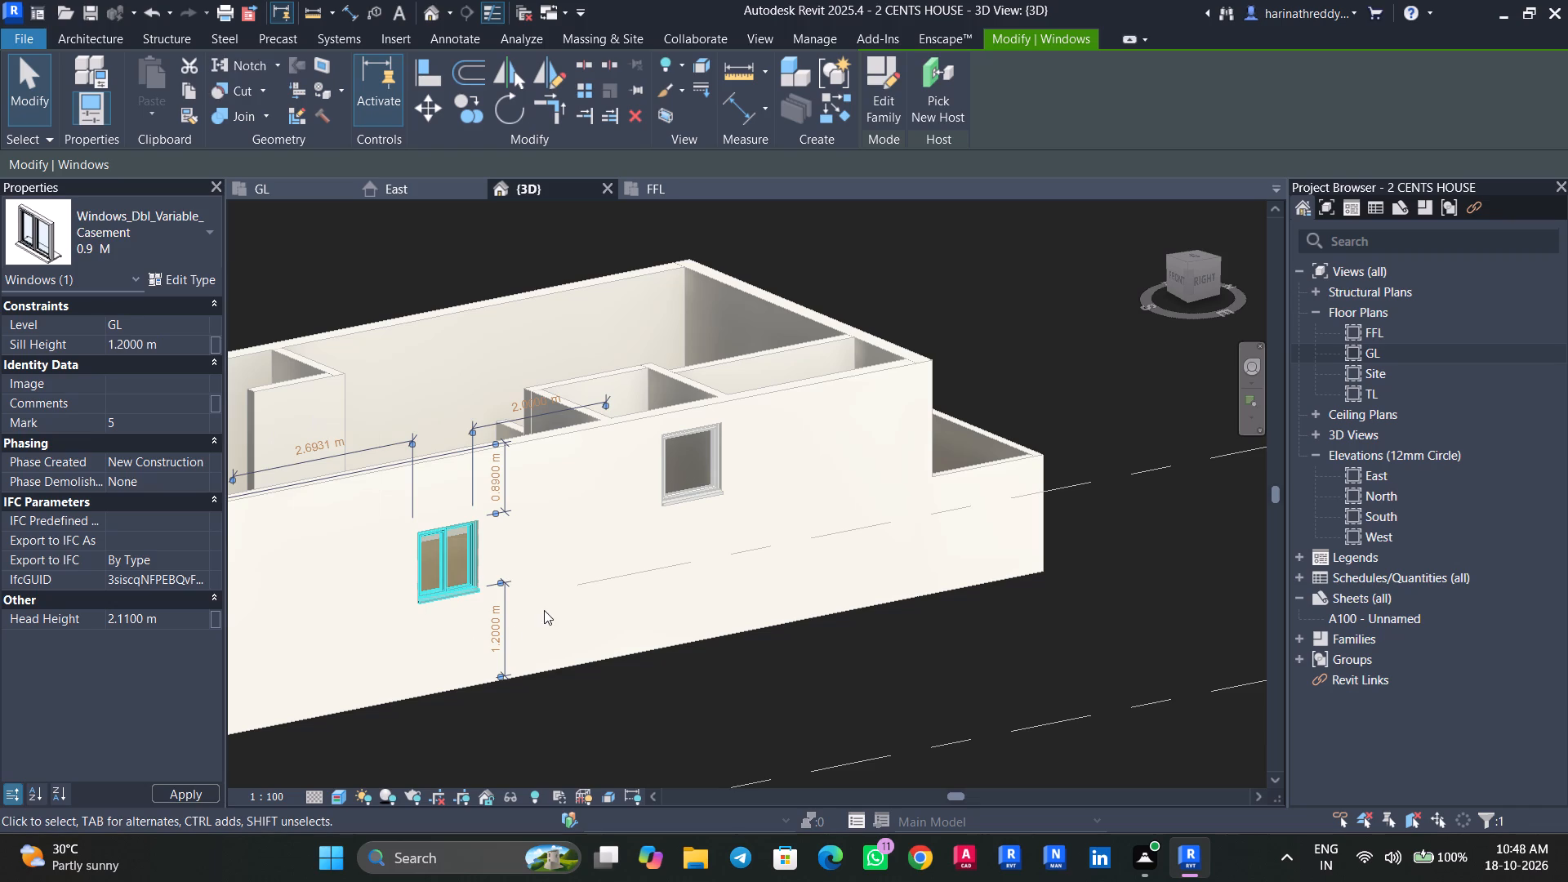
key(Escape)
Examine the properties of the 1.4 M casement windows in the front wall and the side wall.
scroll(577, 587, down, 4)
shift+middle_drag(583, 594, 774, 635)
scroll(653, 701, up, 5)
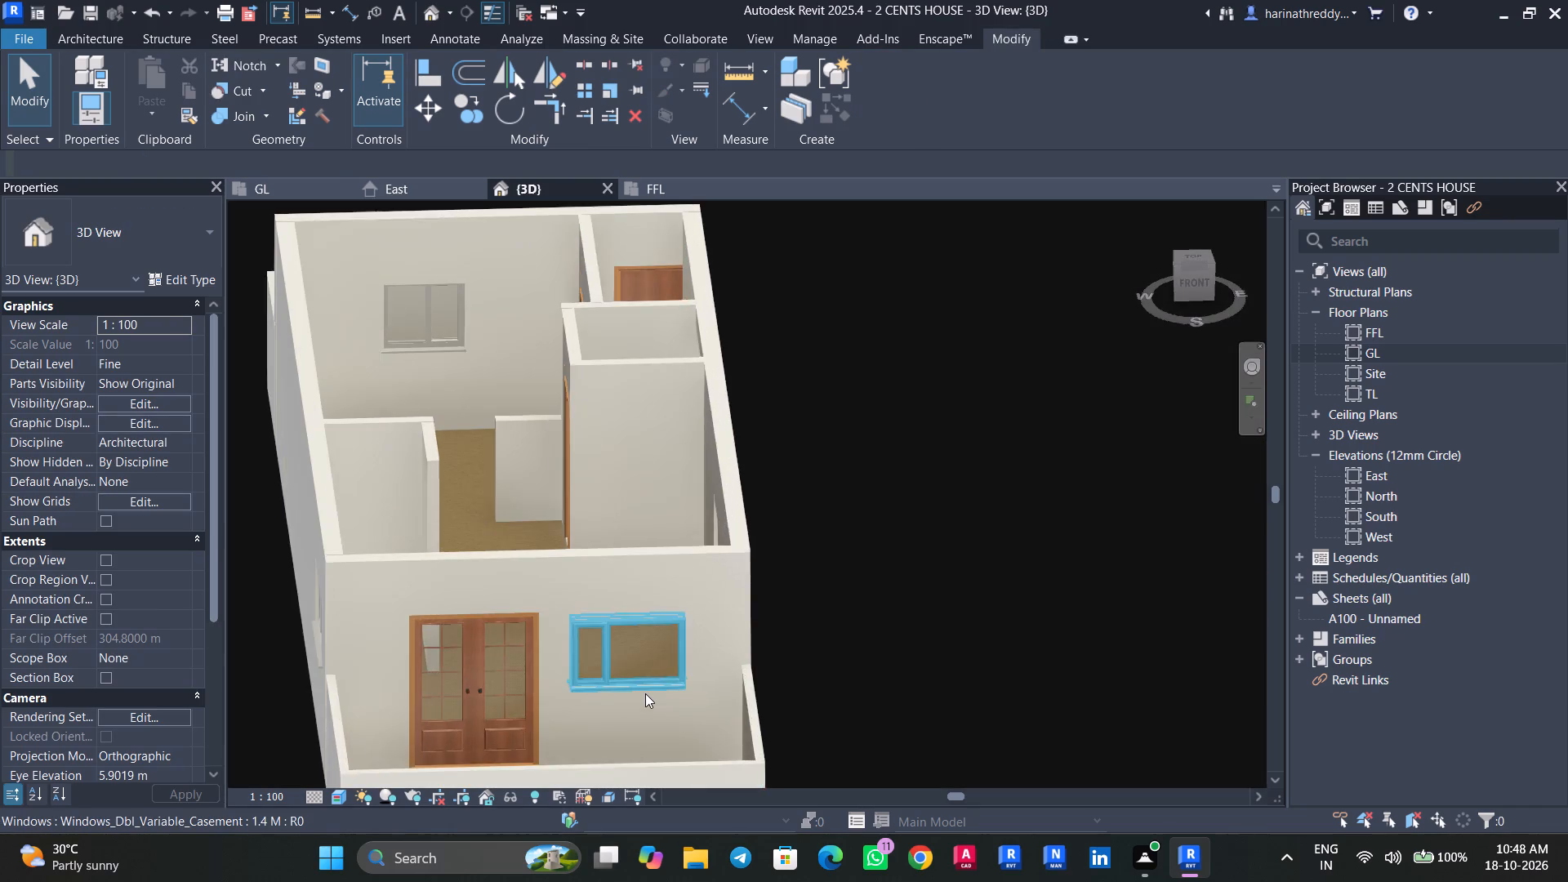
click(643, 693)
scroll(643, 693, up, 3)
shift+middle_drag(643, 693, 653, 621)
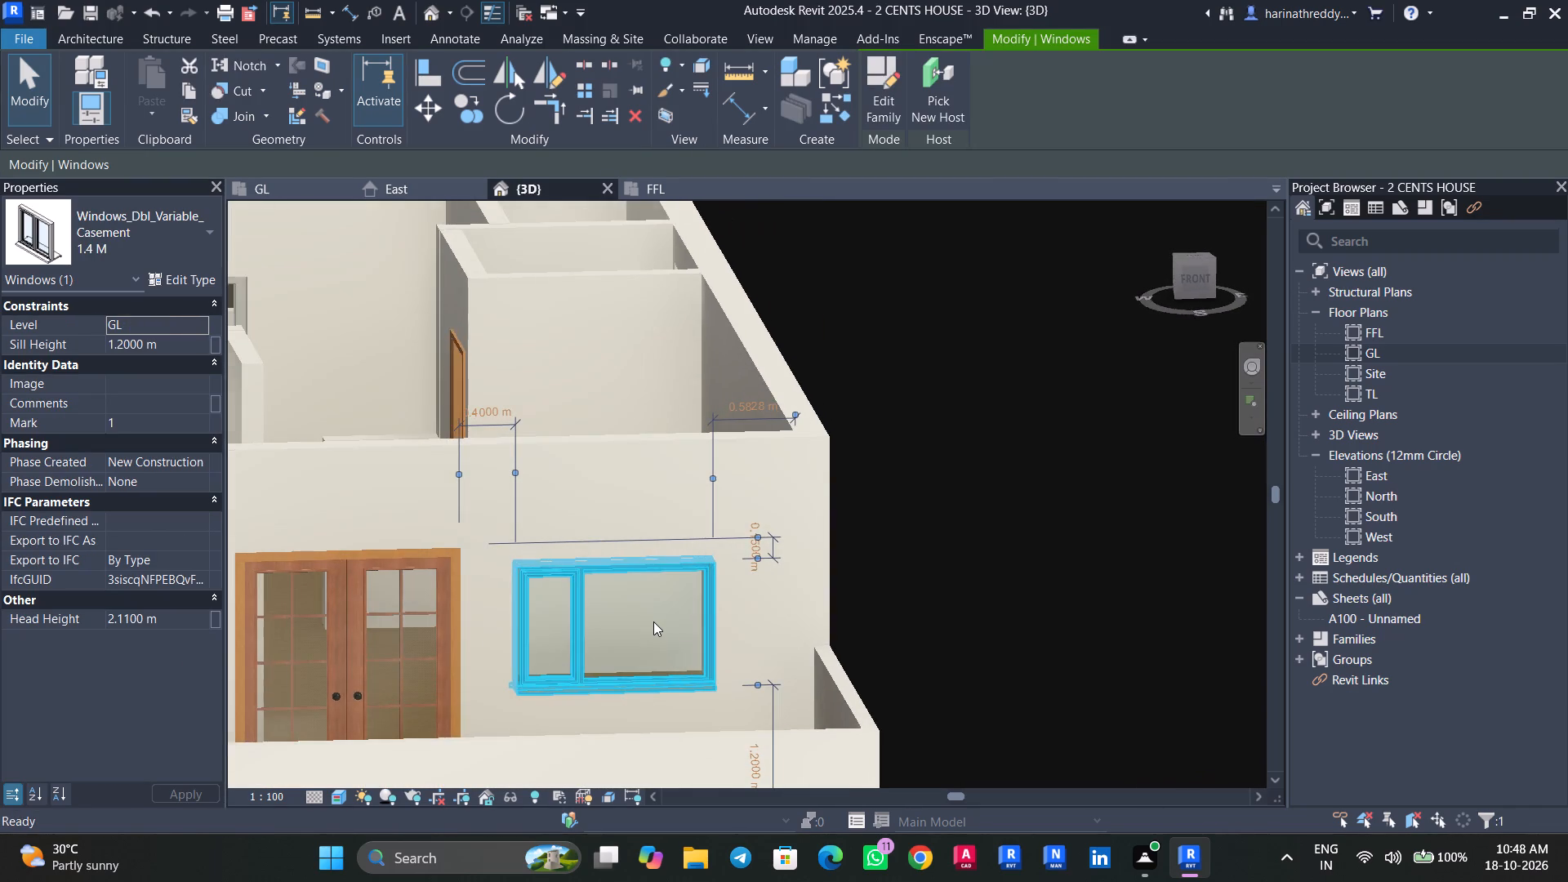
scroll(654, 621, down, 4)
shift+middle_drag(657, 625, 893, 655)
key(Escape)
key(Escape)
click(438, 733)
scroll(439, 732, down, 3)
middle_drag(448, 732, 1120, 510)
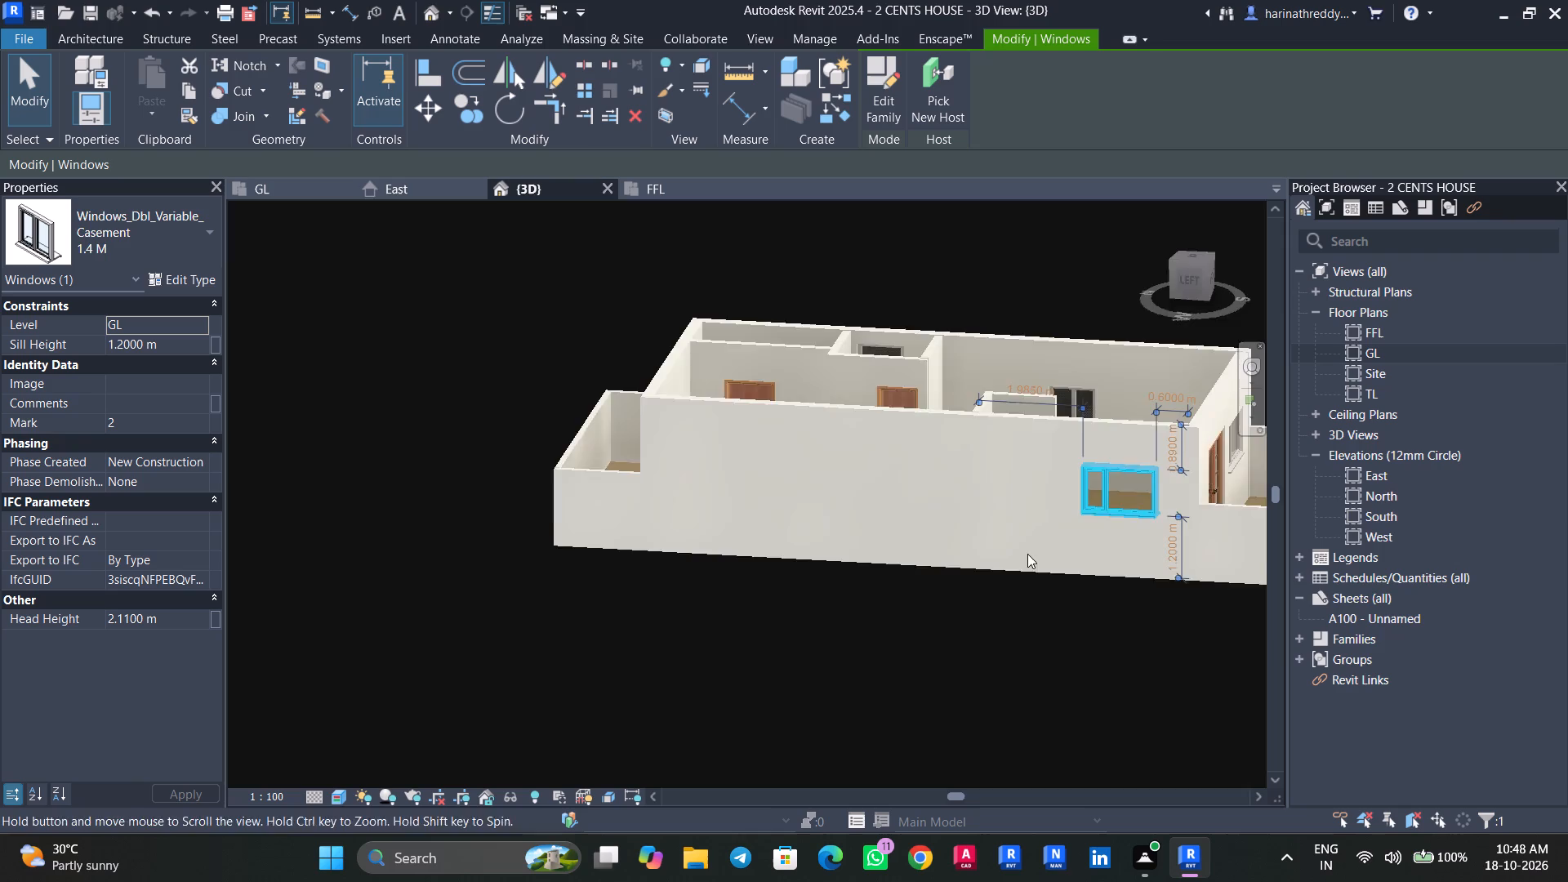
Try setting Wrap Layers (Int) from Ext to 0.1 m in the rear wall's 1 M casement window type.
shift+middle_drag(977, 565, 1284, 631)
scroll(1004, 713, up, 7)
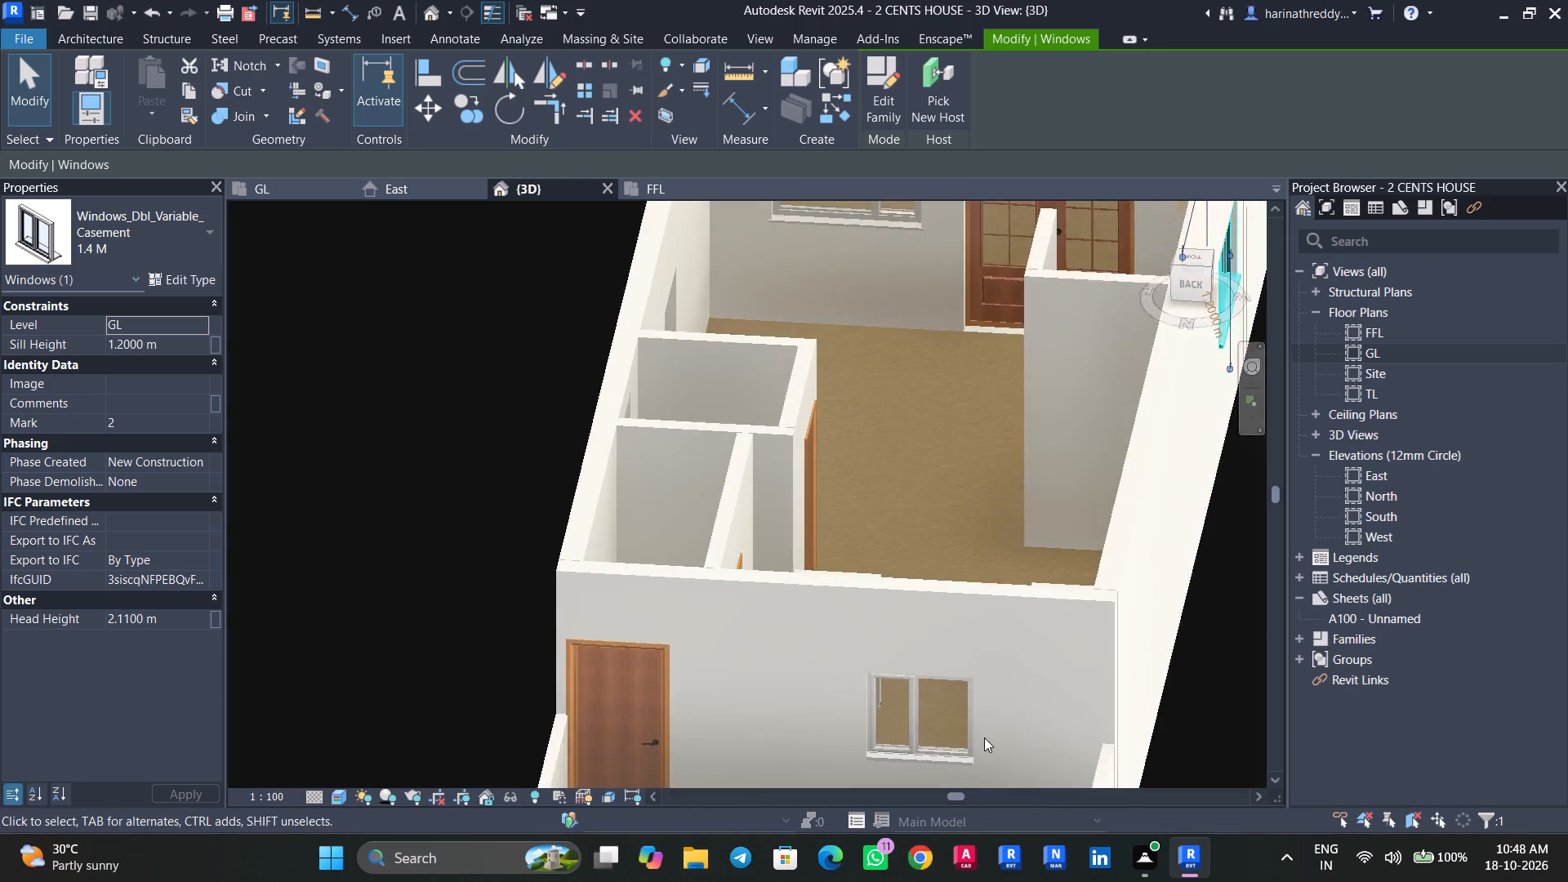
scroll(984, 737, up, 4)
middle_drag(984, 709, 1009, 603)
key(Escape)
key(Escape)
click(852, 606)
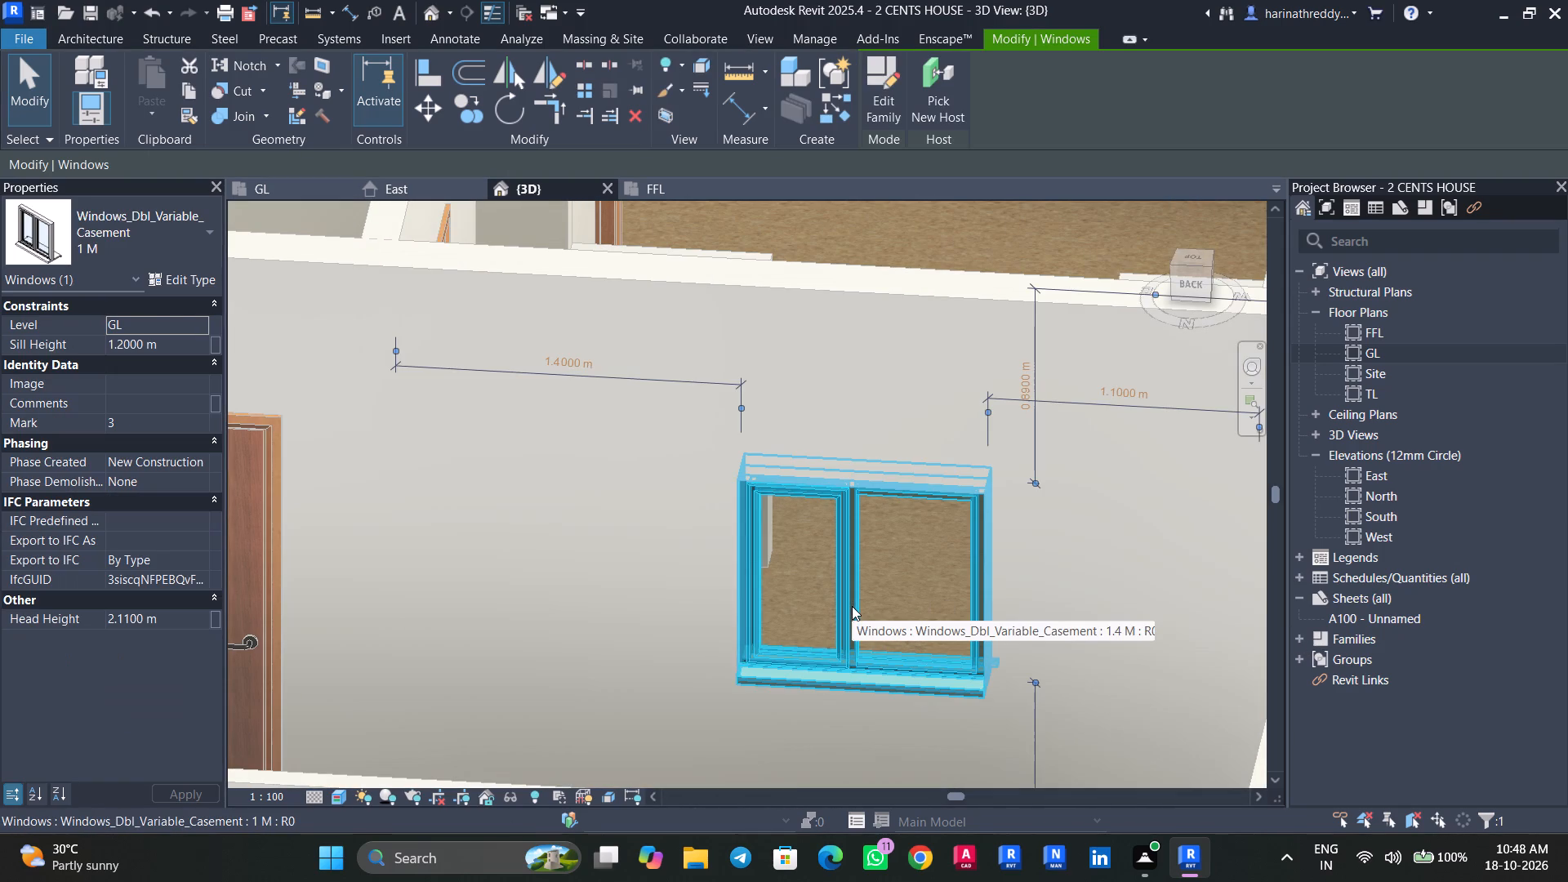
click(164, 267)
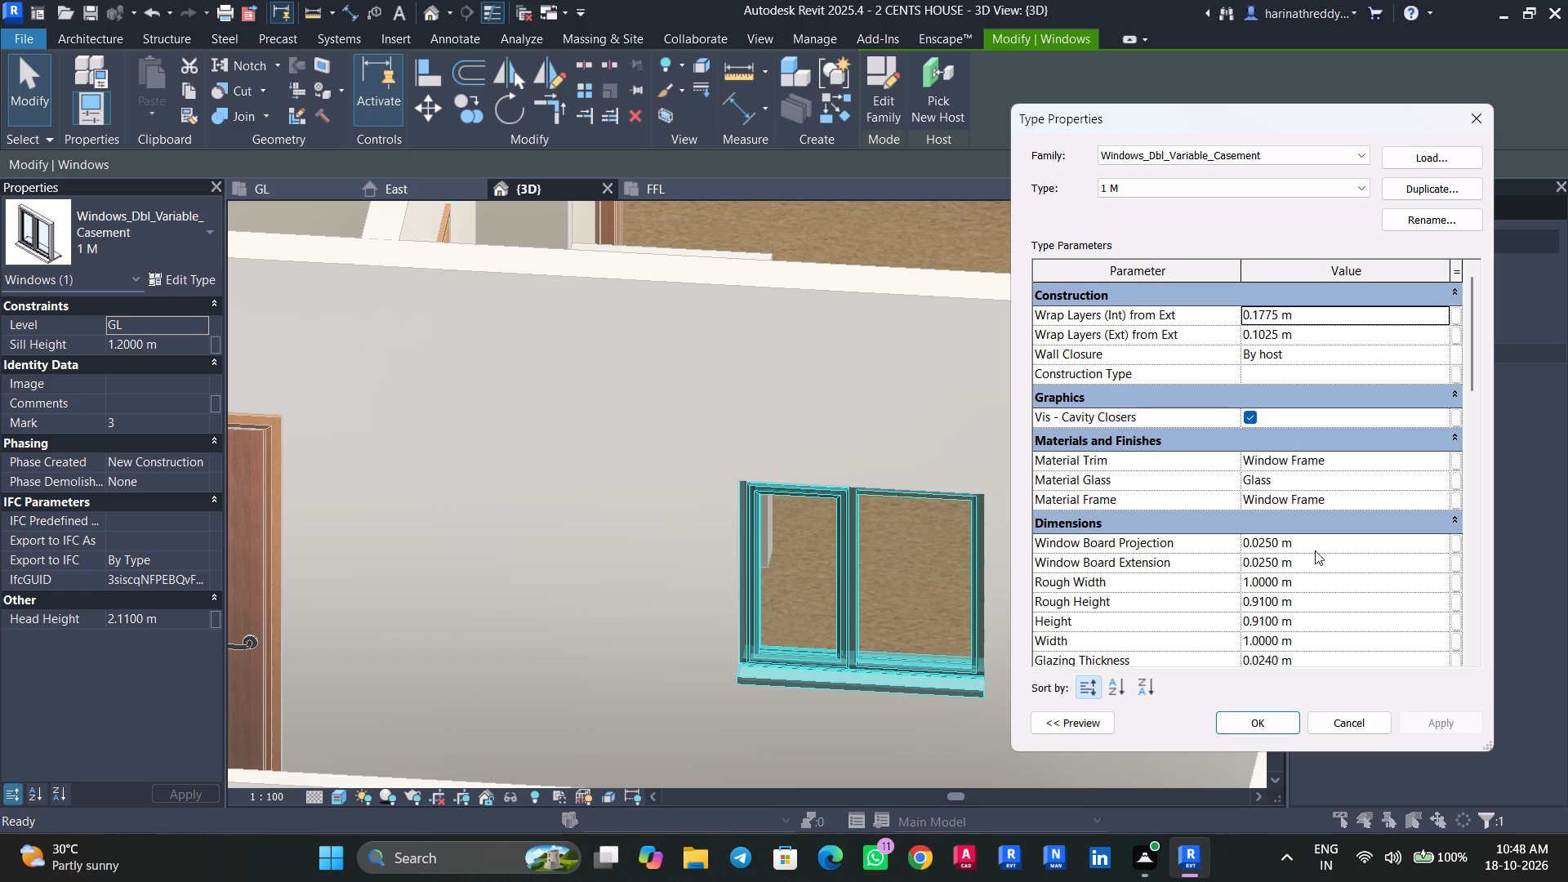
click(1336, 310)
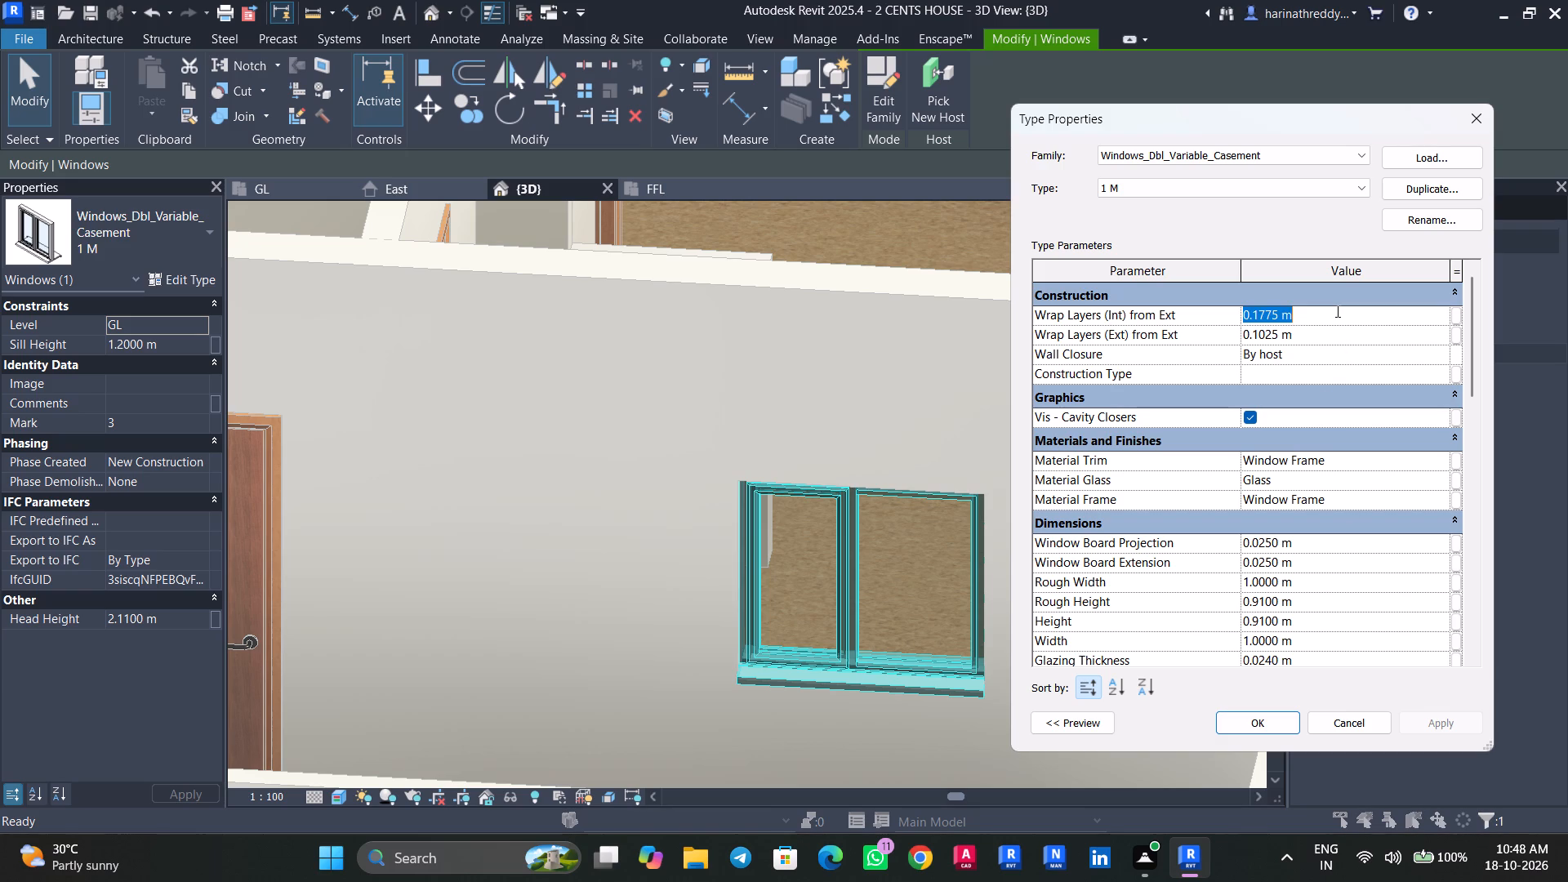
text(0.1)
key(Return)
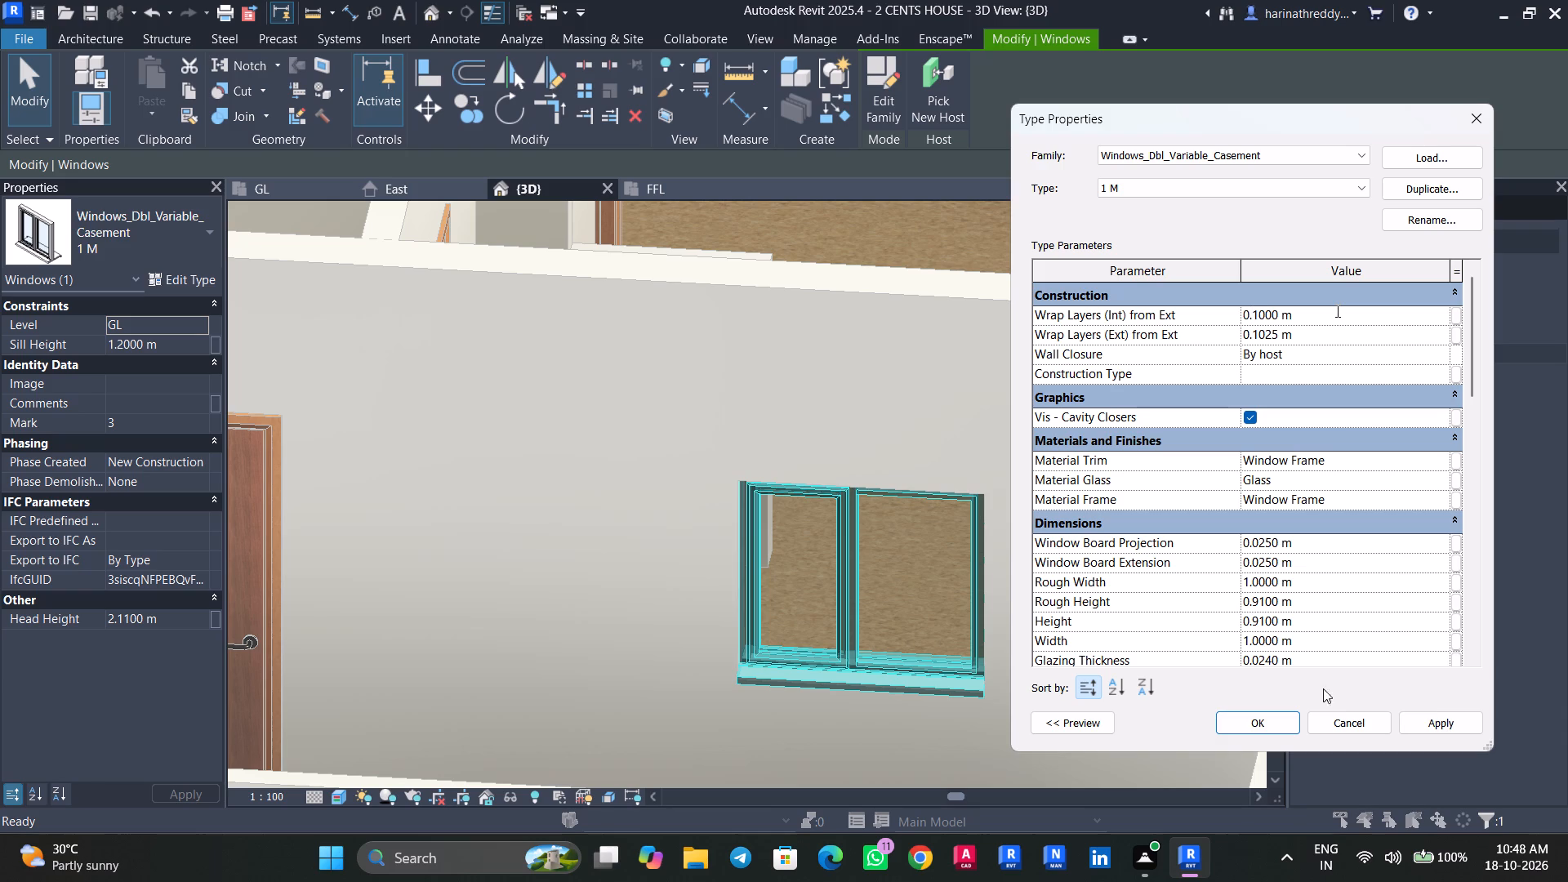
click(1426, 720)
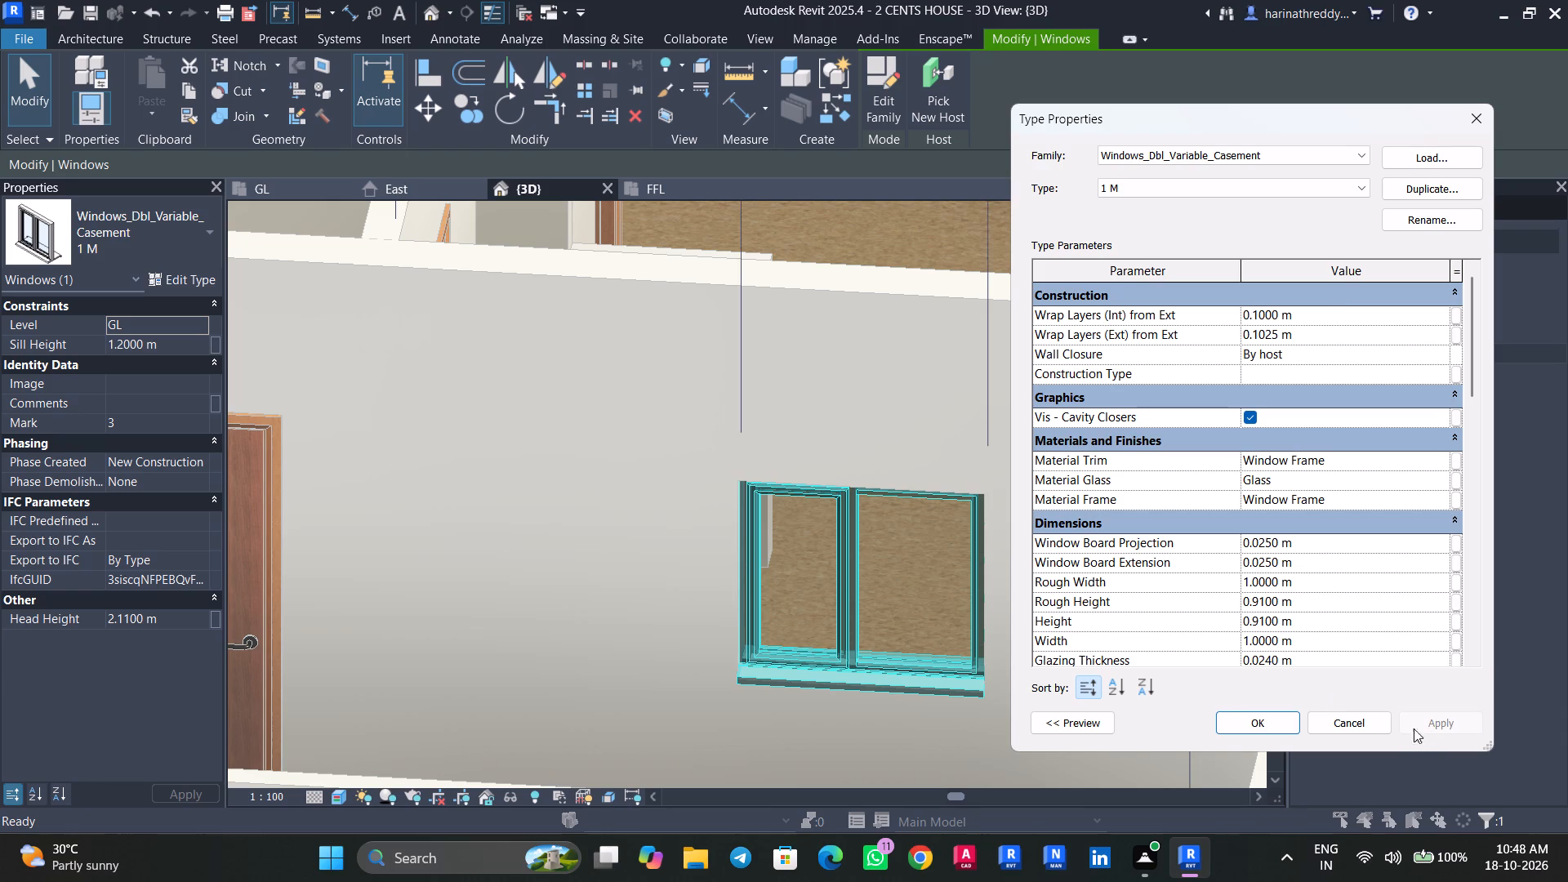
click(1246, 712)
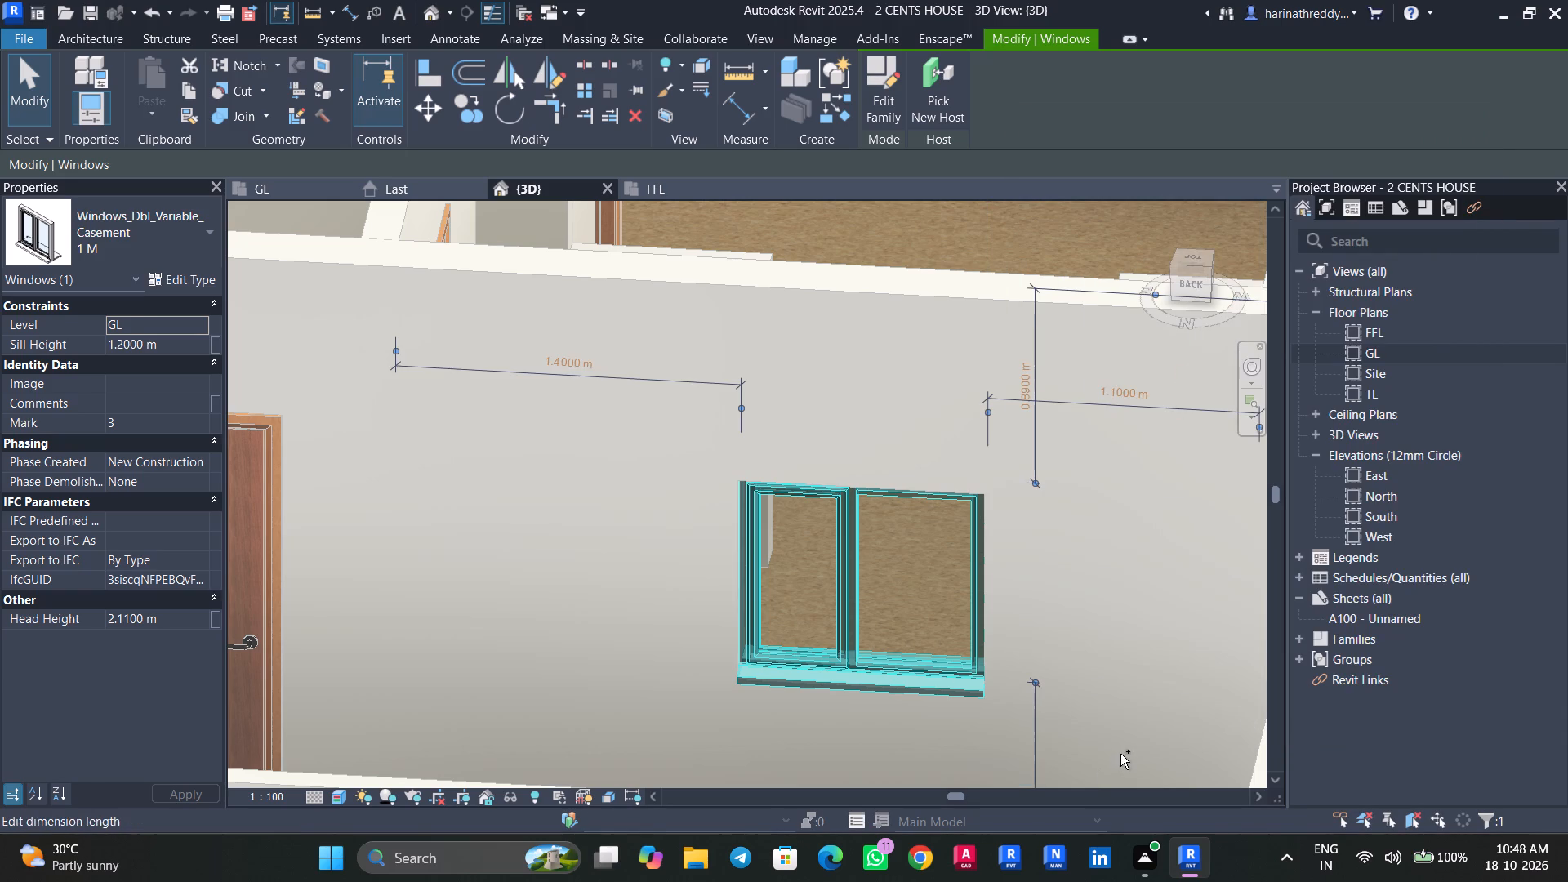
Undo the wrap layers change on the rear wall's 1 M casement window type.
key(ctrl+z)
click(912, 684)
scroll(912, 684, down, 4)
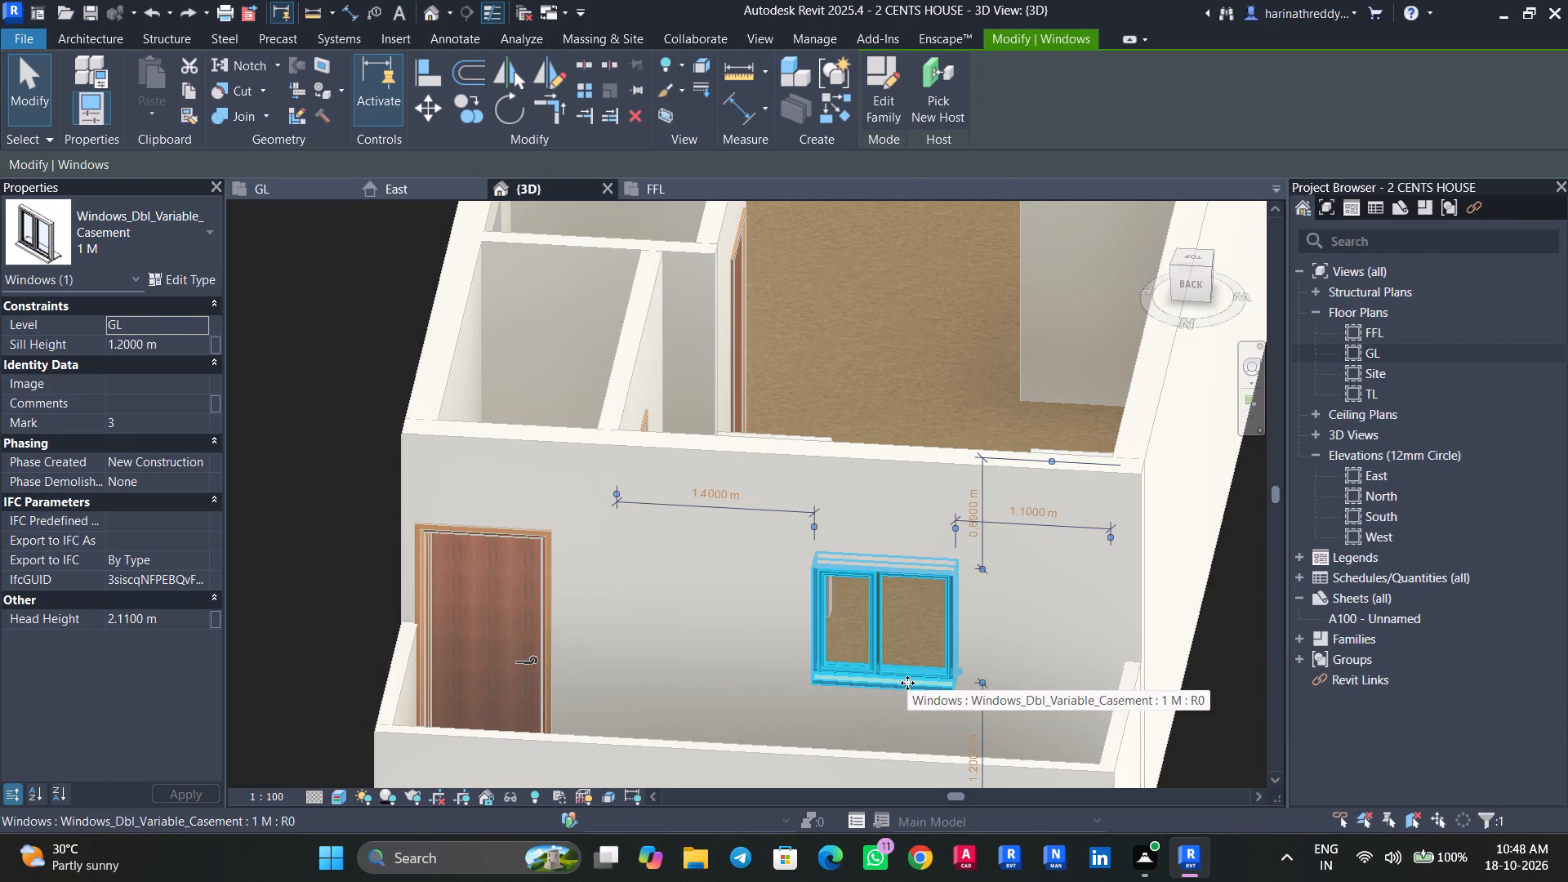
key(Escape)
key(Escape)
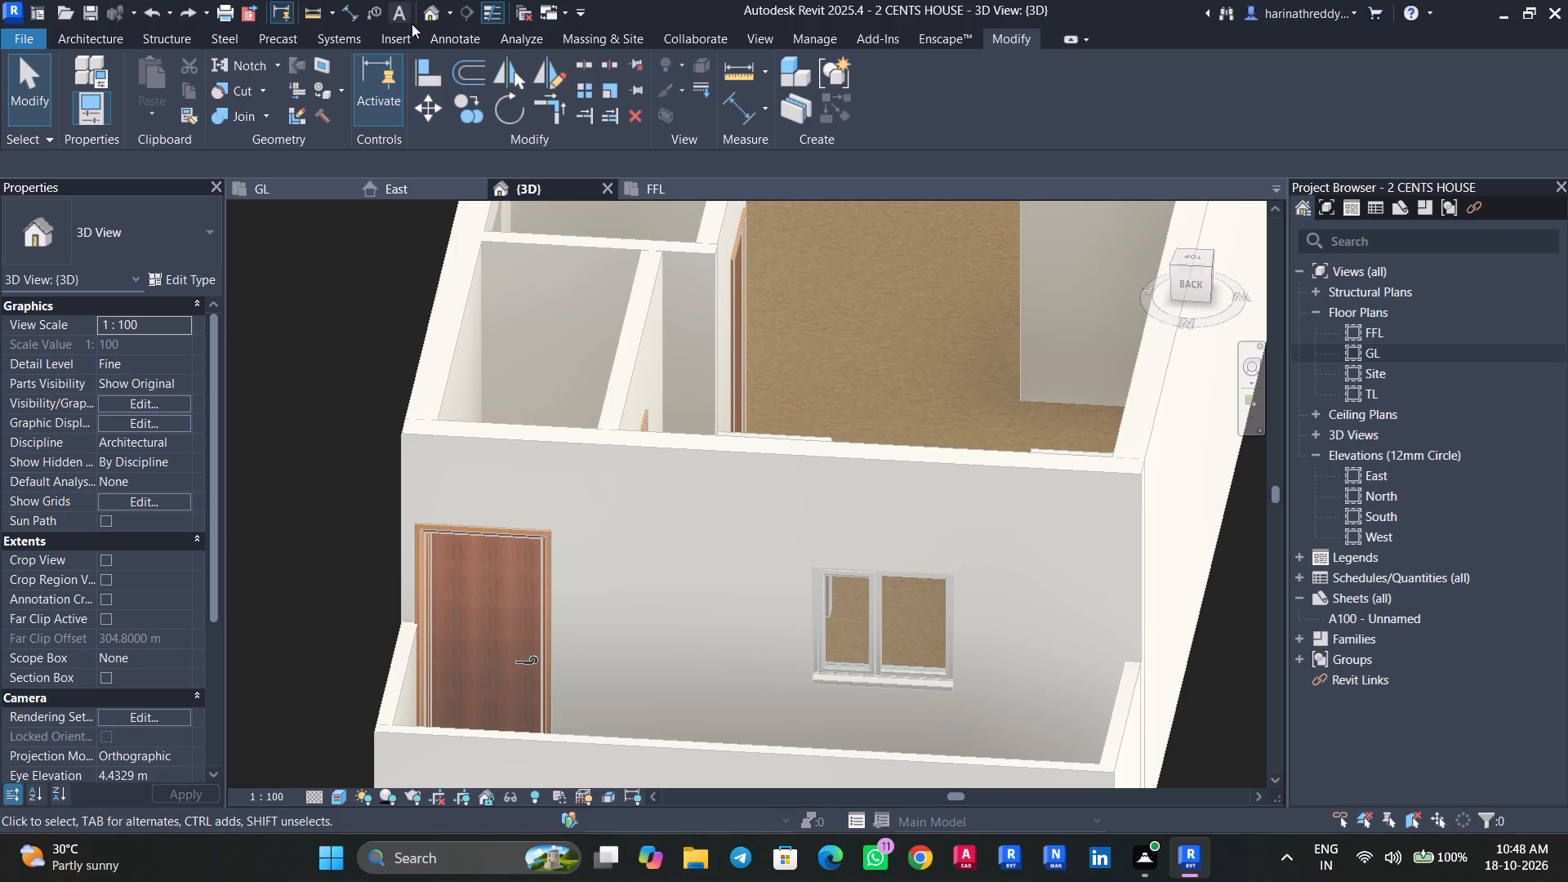
Nudge the rear wall's 0.9M door two increments away from the nearby corner, toward the window.
click(394, 41)
scroll(737, 464, down, 5)
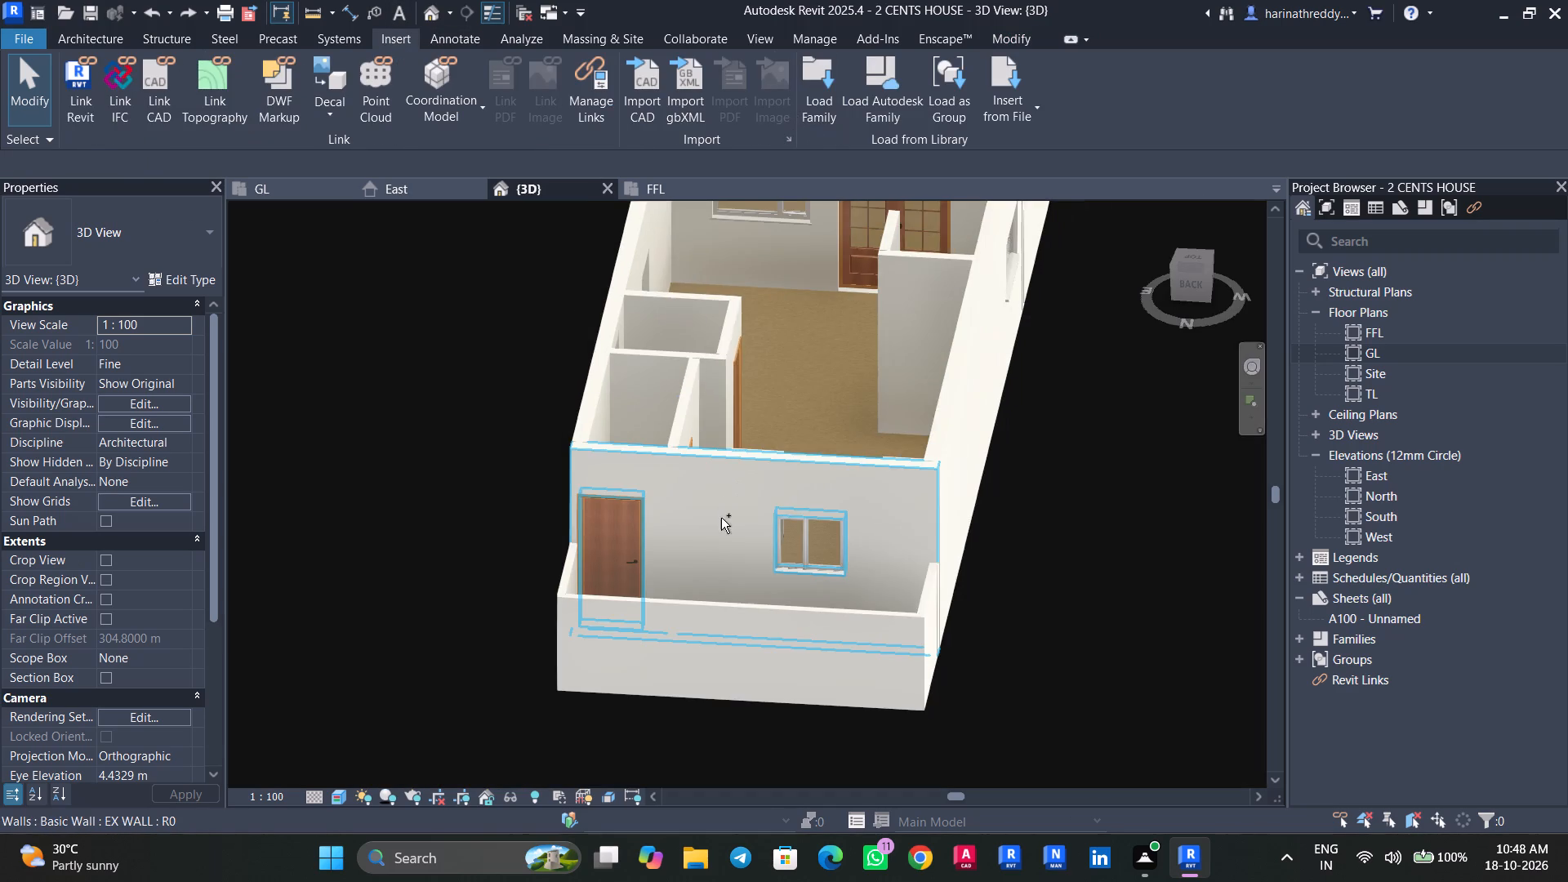
shift+middle_drag(712, 550, 729, 588)
click(703, 603)
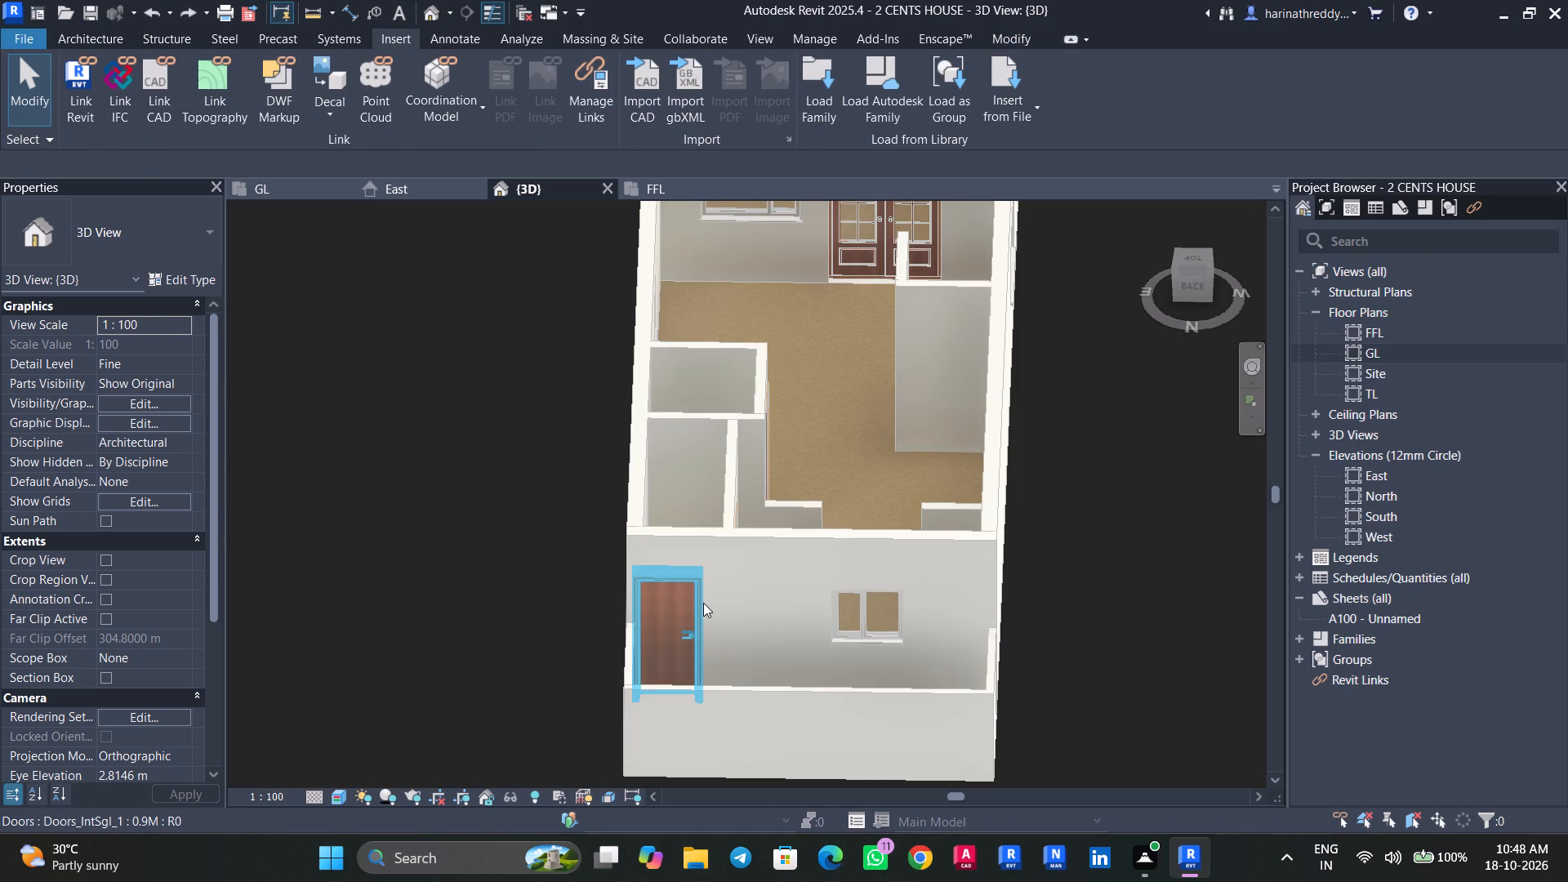
key(Right)
key(Right)
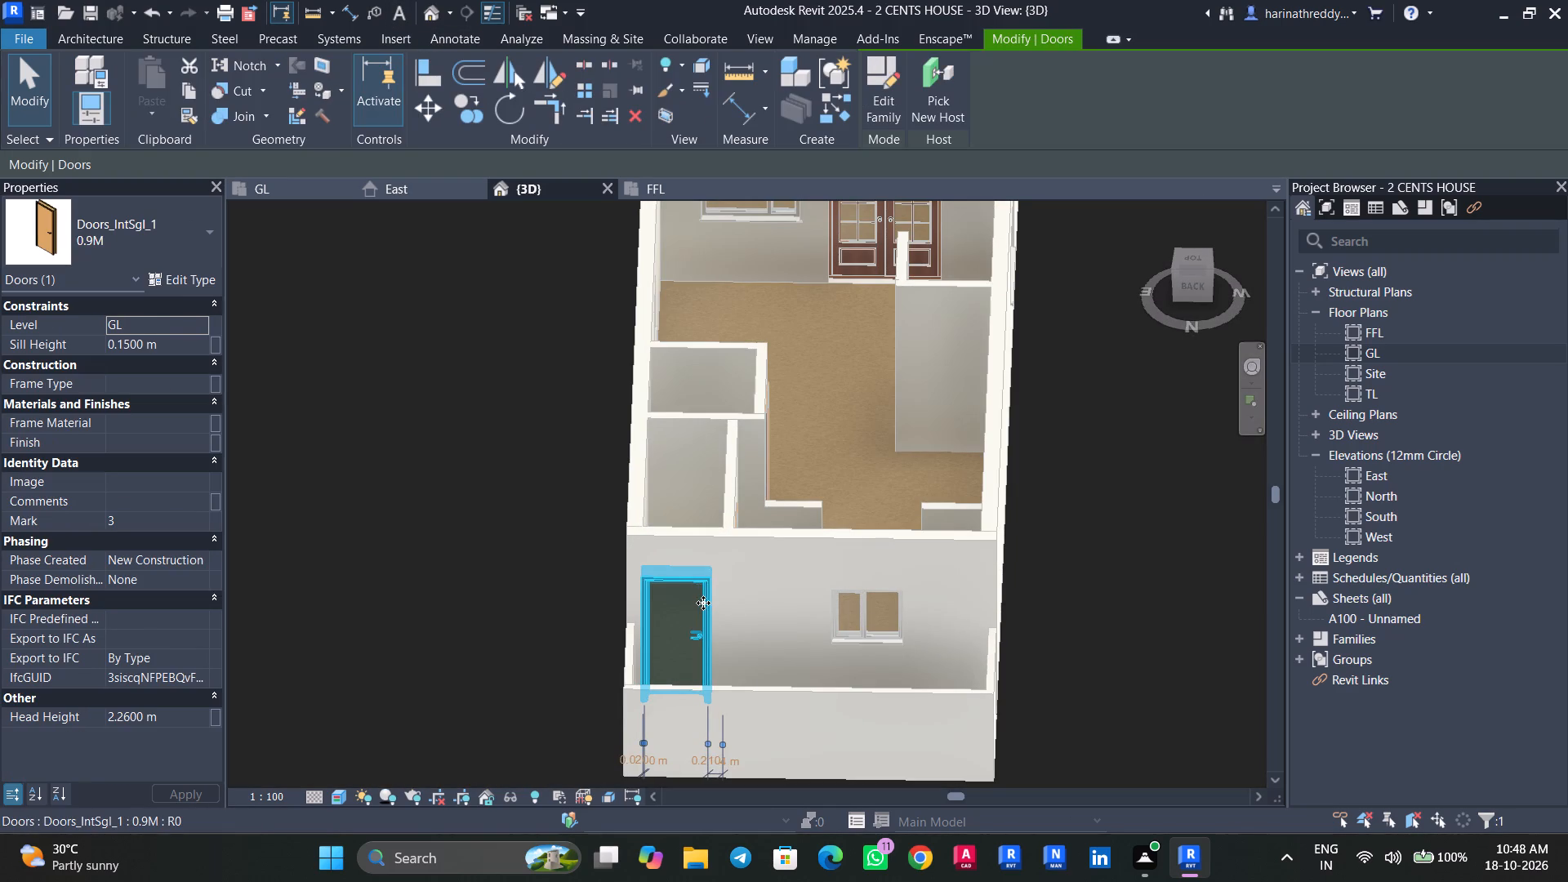
key(Escape)
key(Escape)
Load the Windows_Dbl_Swept_Head family from the Windows category of the Autodesk family library.
shift+middle_drag(720, 616, 897, 669)
middle_drag(915, 672, 913, 670)
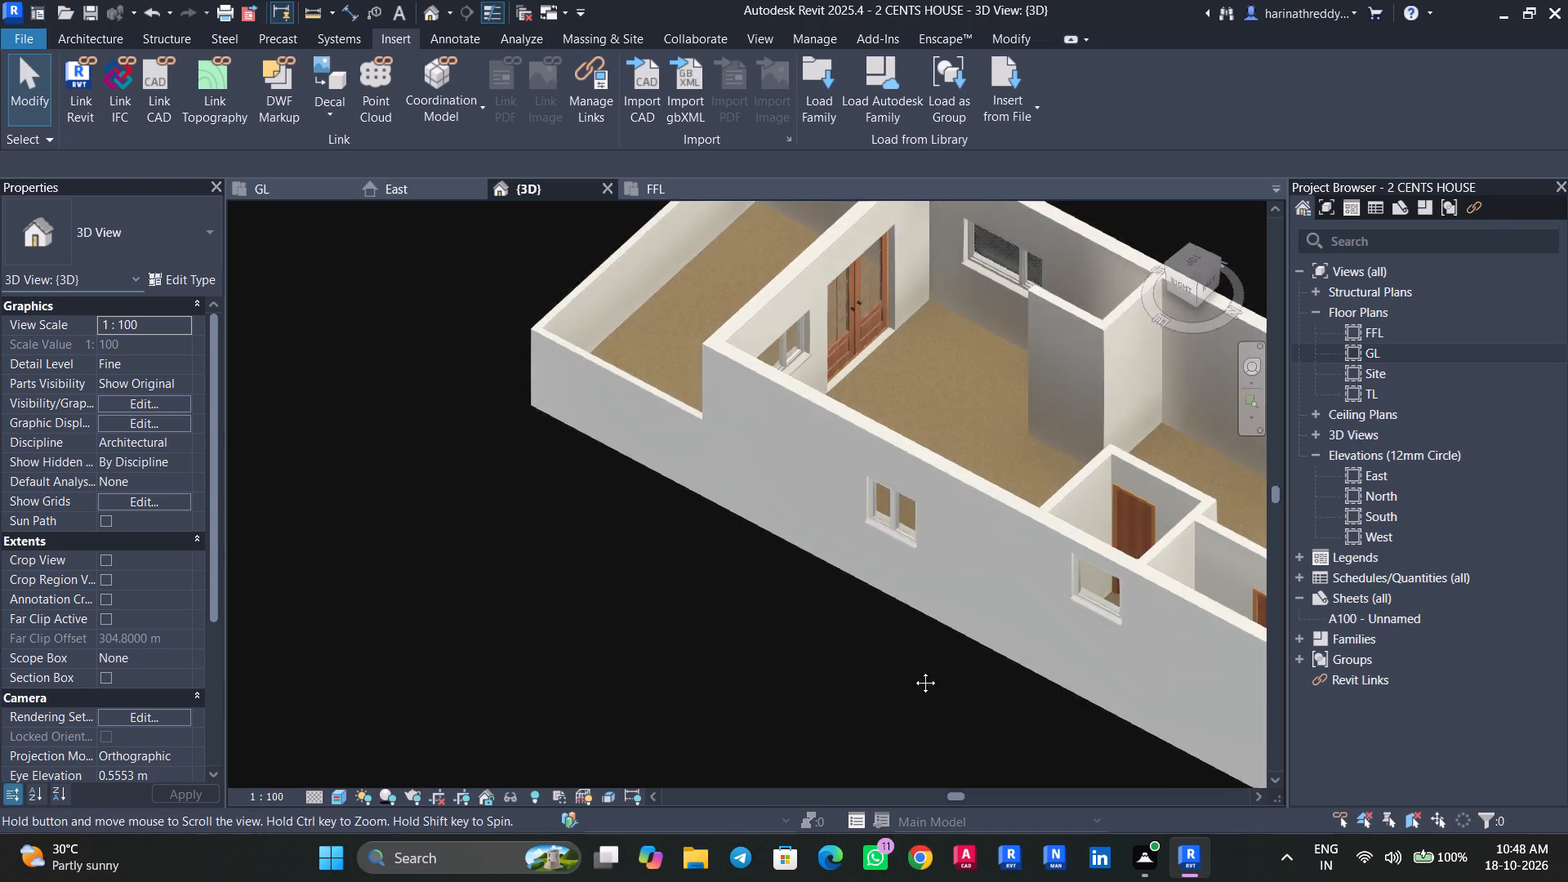
middle_drag(913, 670, 672, 601)
scroll(723, 613, up, 1)
scroll(670, 601, down, 3)
shift+middle_drag(670, 601, 1058, 515)
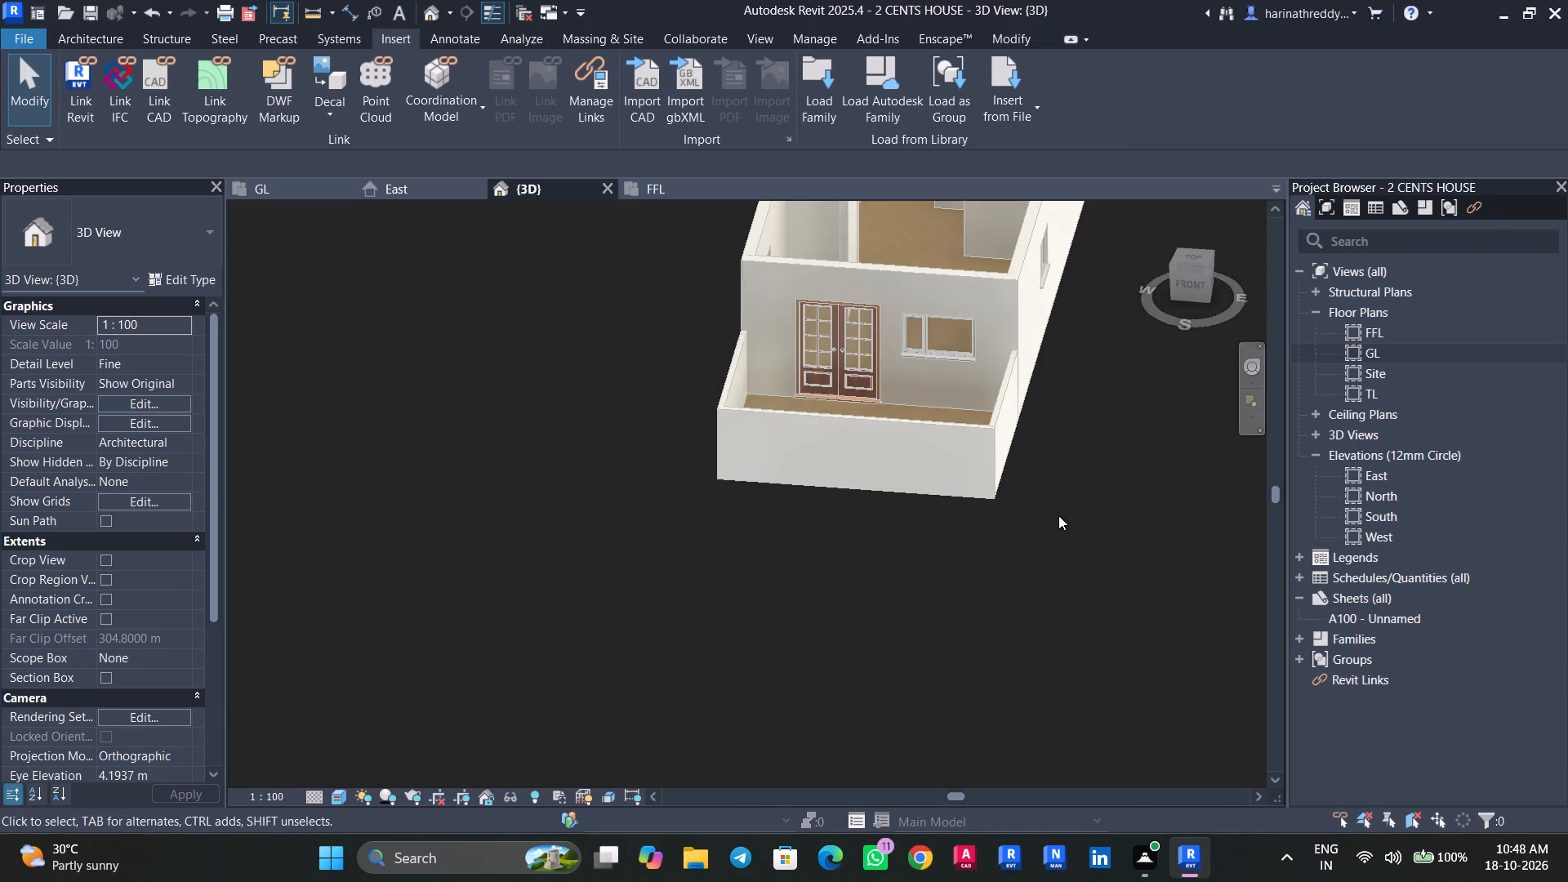
middle_drag(804, 532, 595, 802)
shift+middle_drag(284, 579, 346, 571)
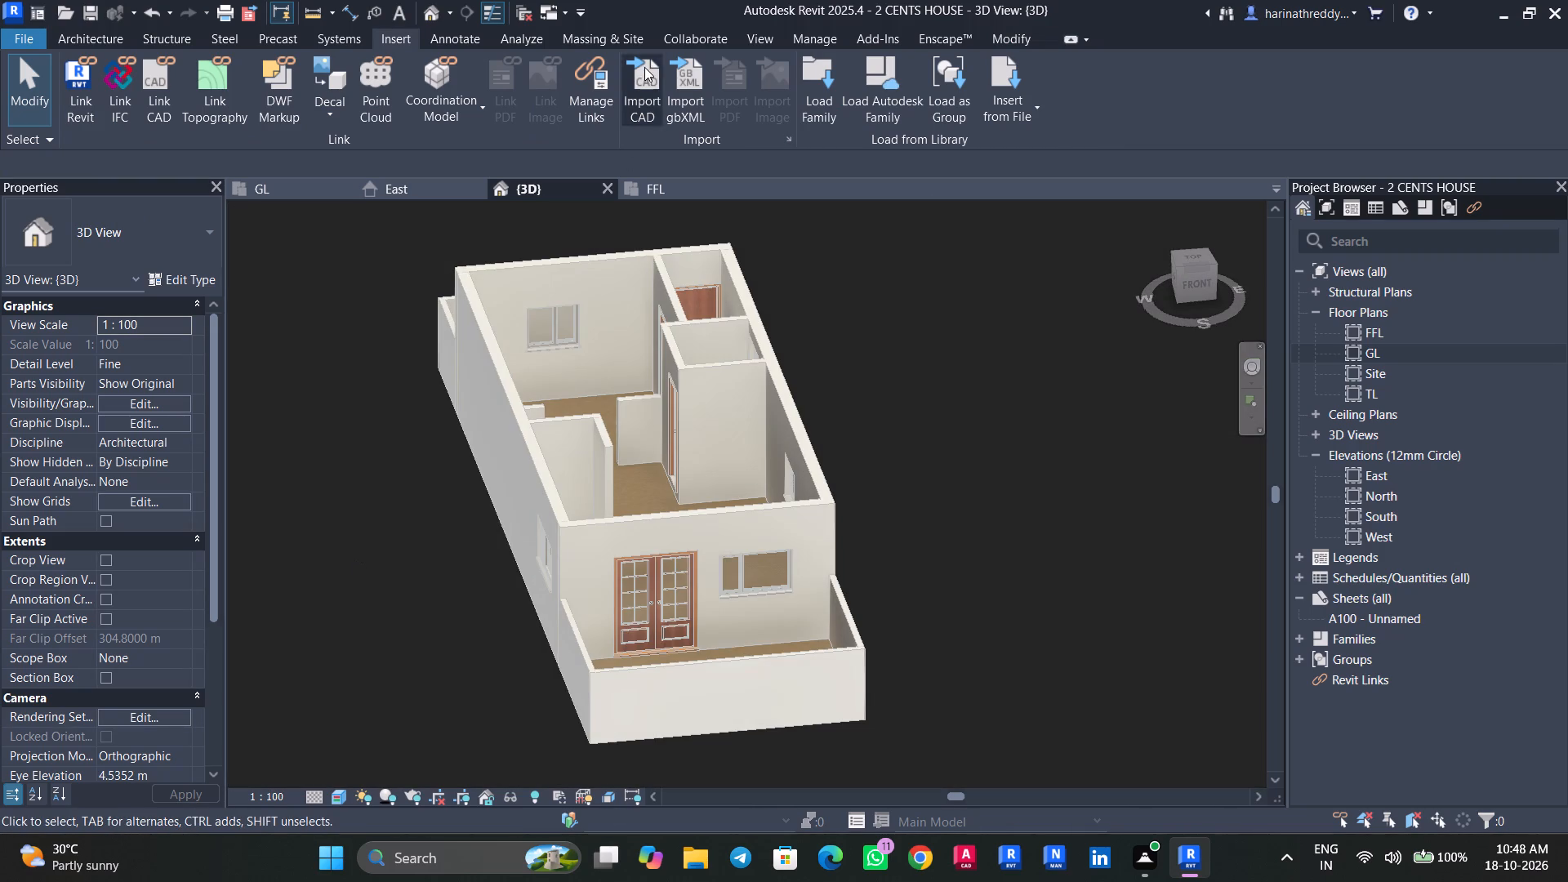
click(892, 117)
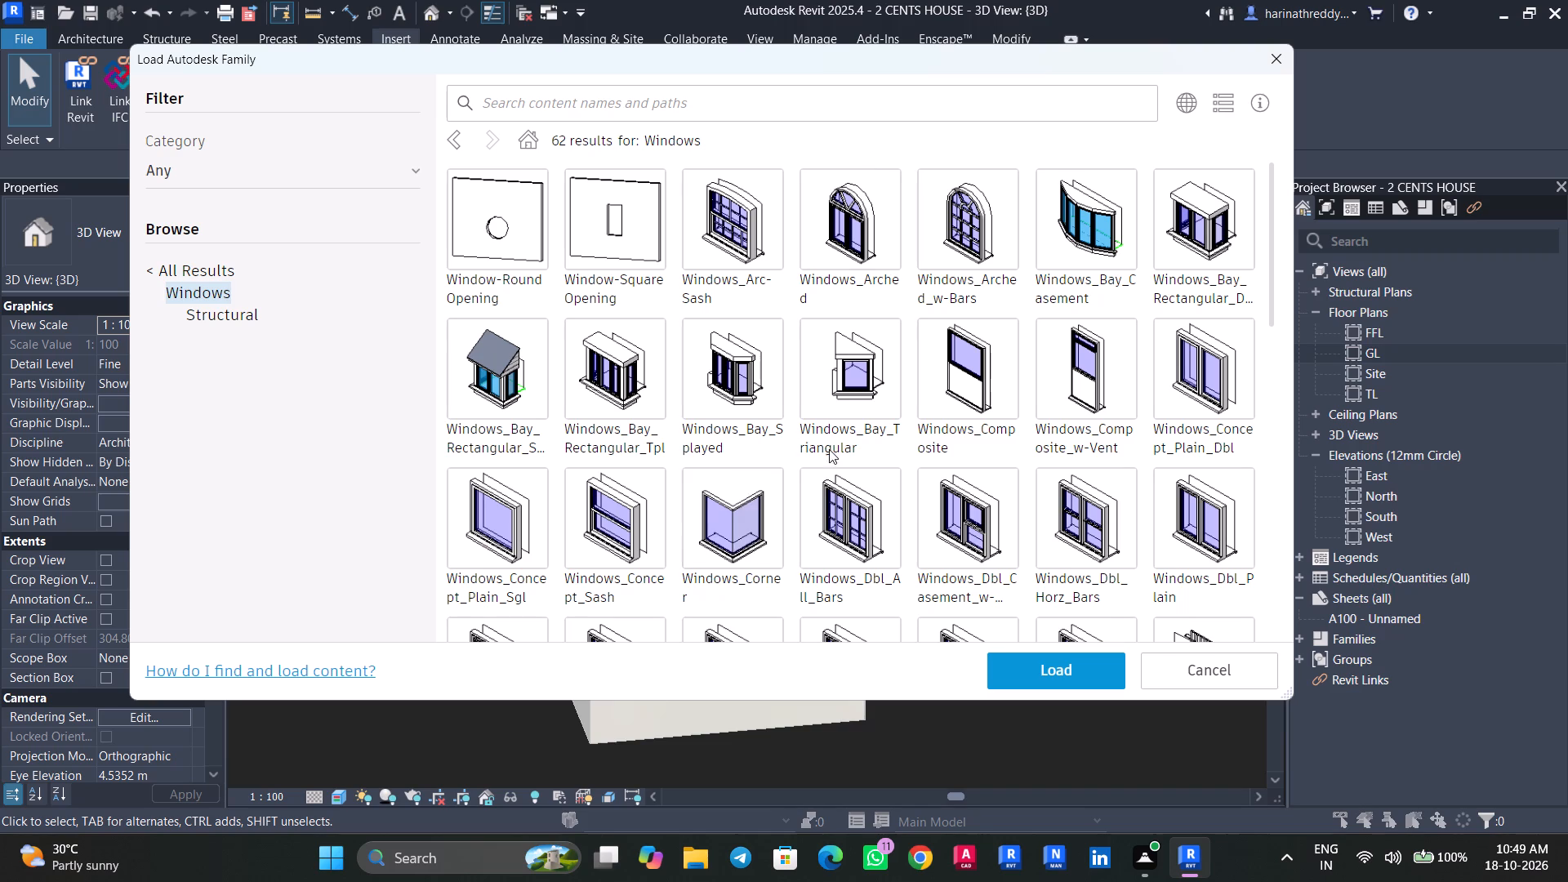
scroll(828, 507, down, 2)
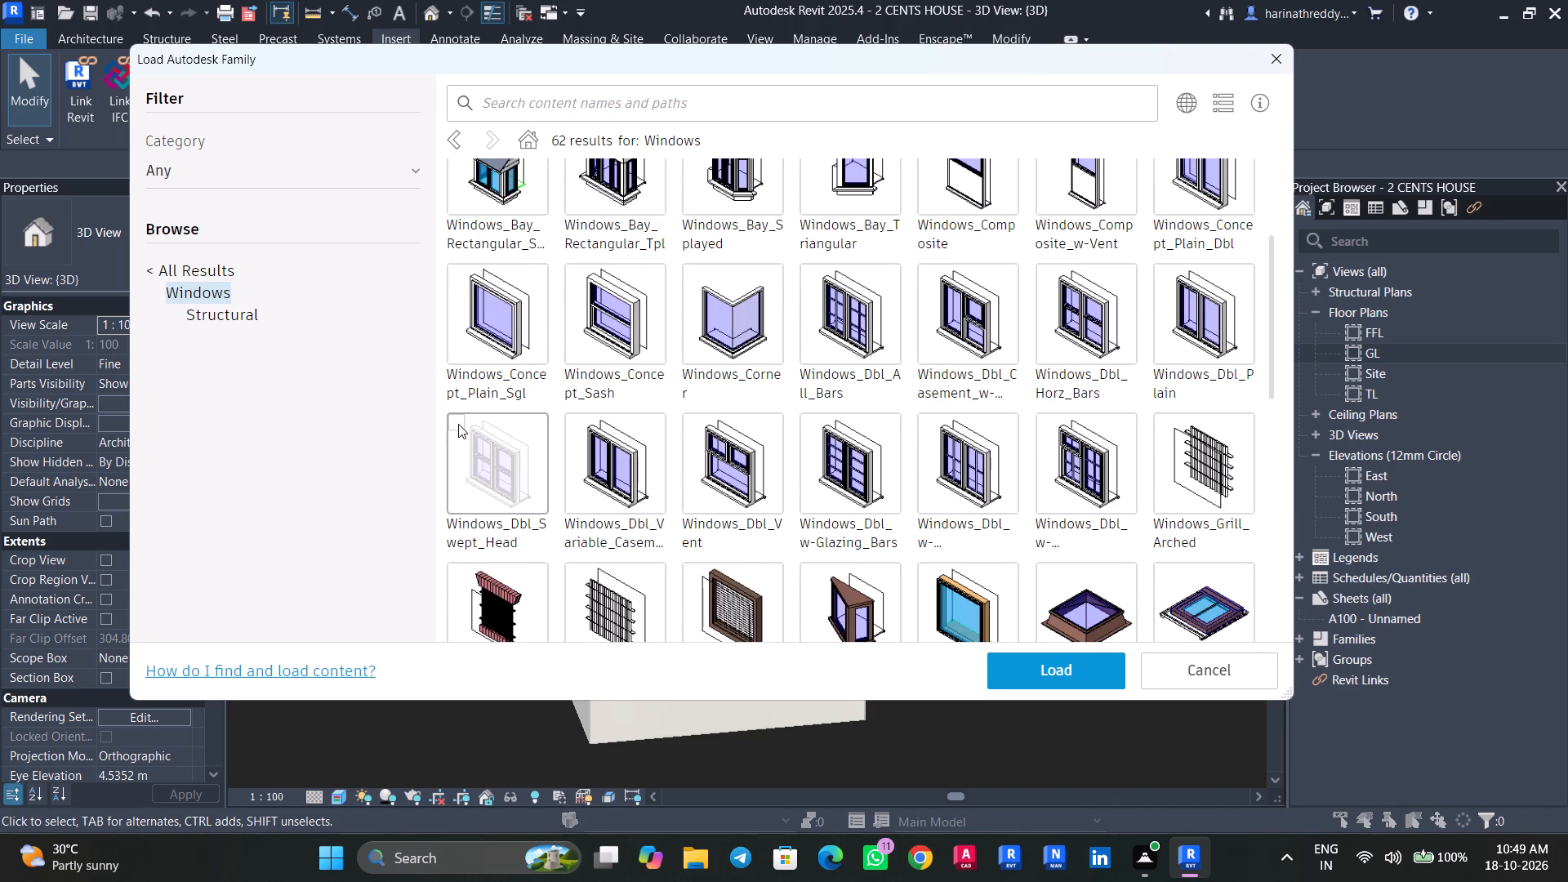
click(458, 424)
scroll(581, 483, down, 4)
scroll(670, 510, down, 2)
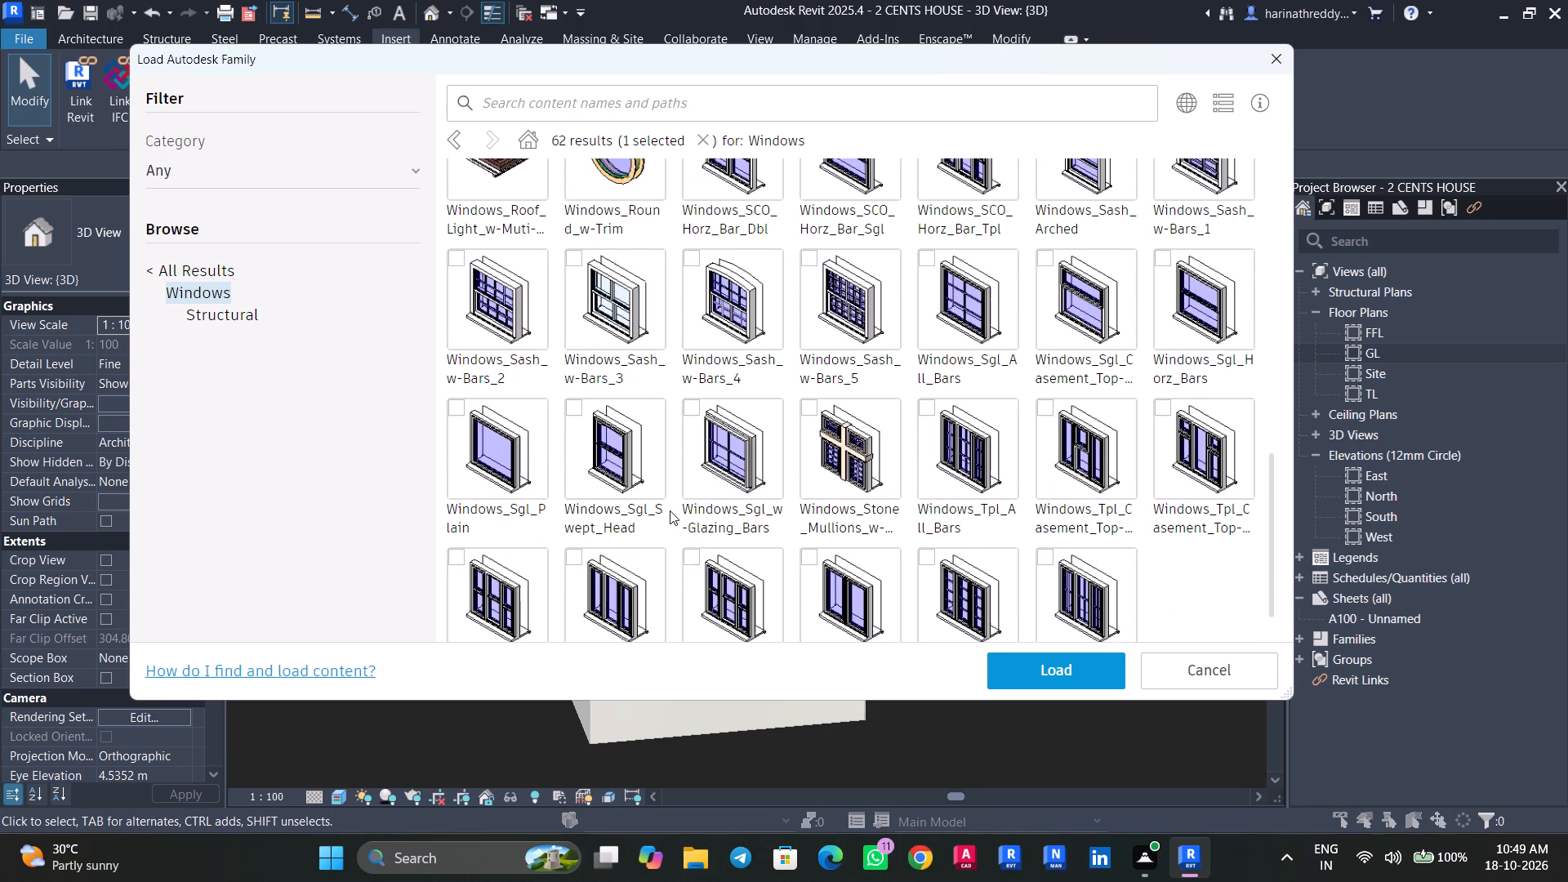
click(1045, 670)
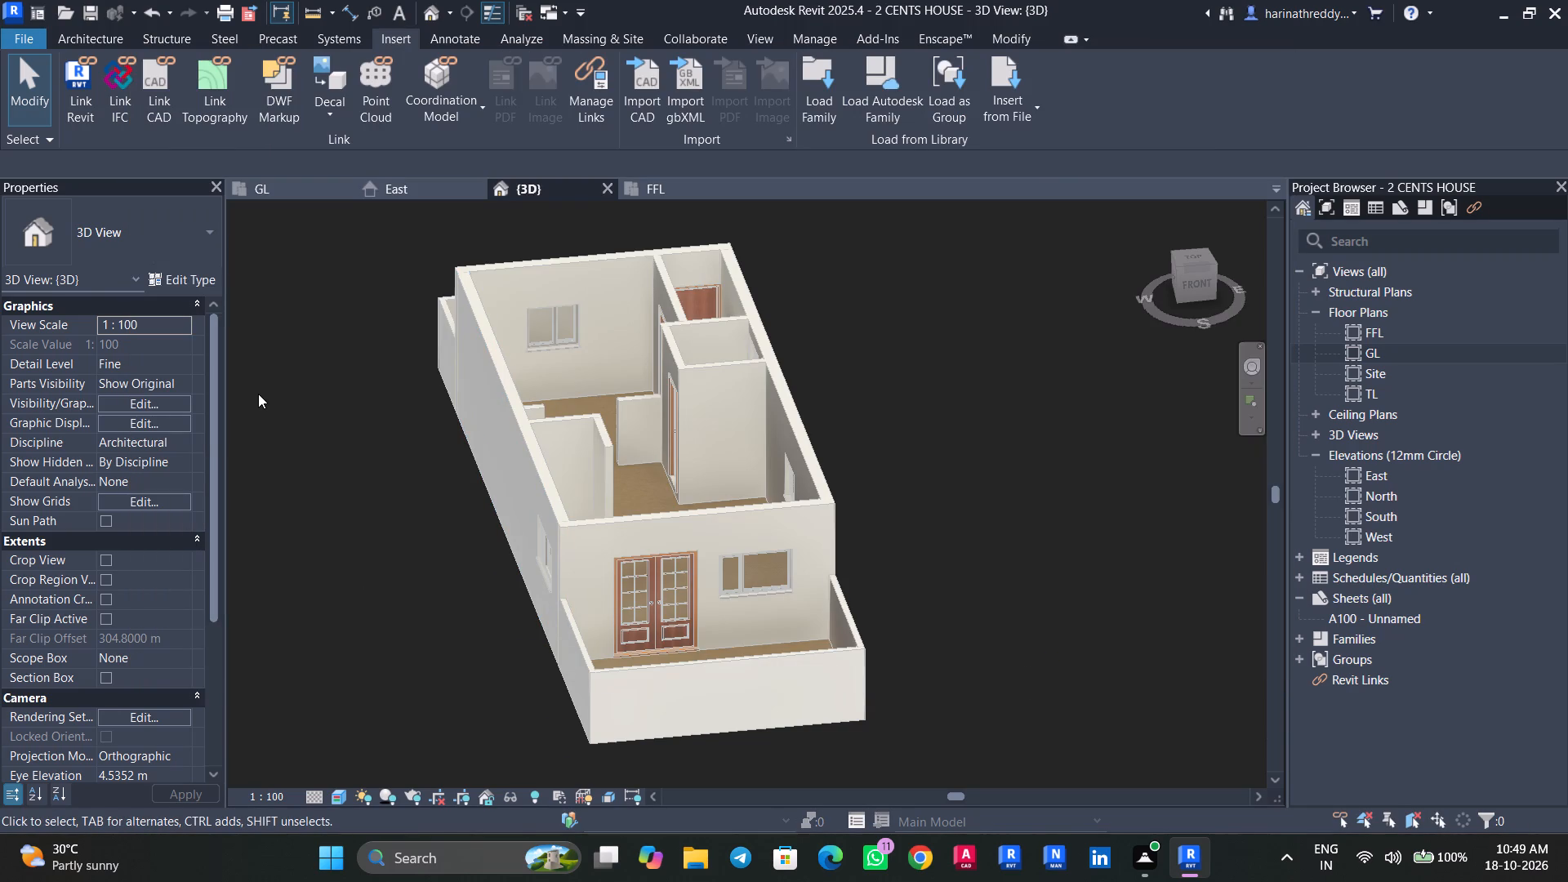
Duplicate the Windows_Dbl_Swept_Head 910x910mm type as 1.4 M and set its rough width to 1.4 m.
key(w)
key(n)
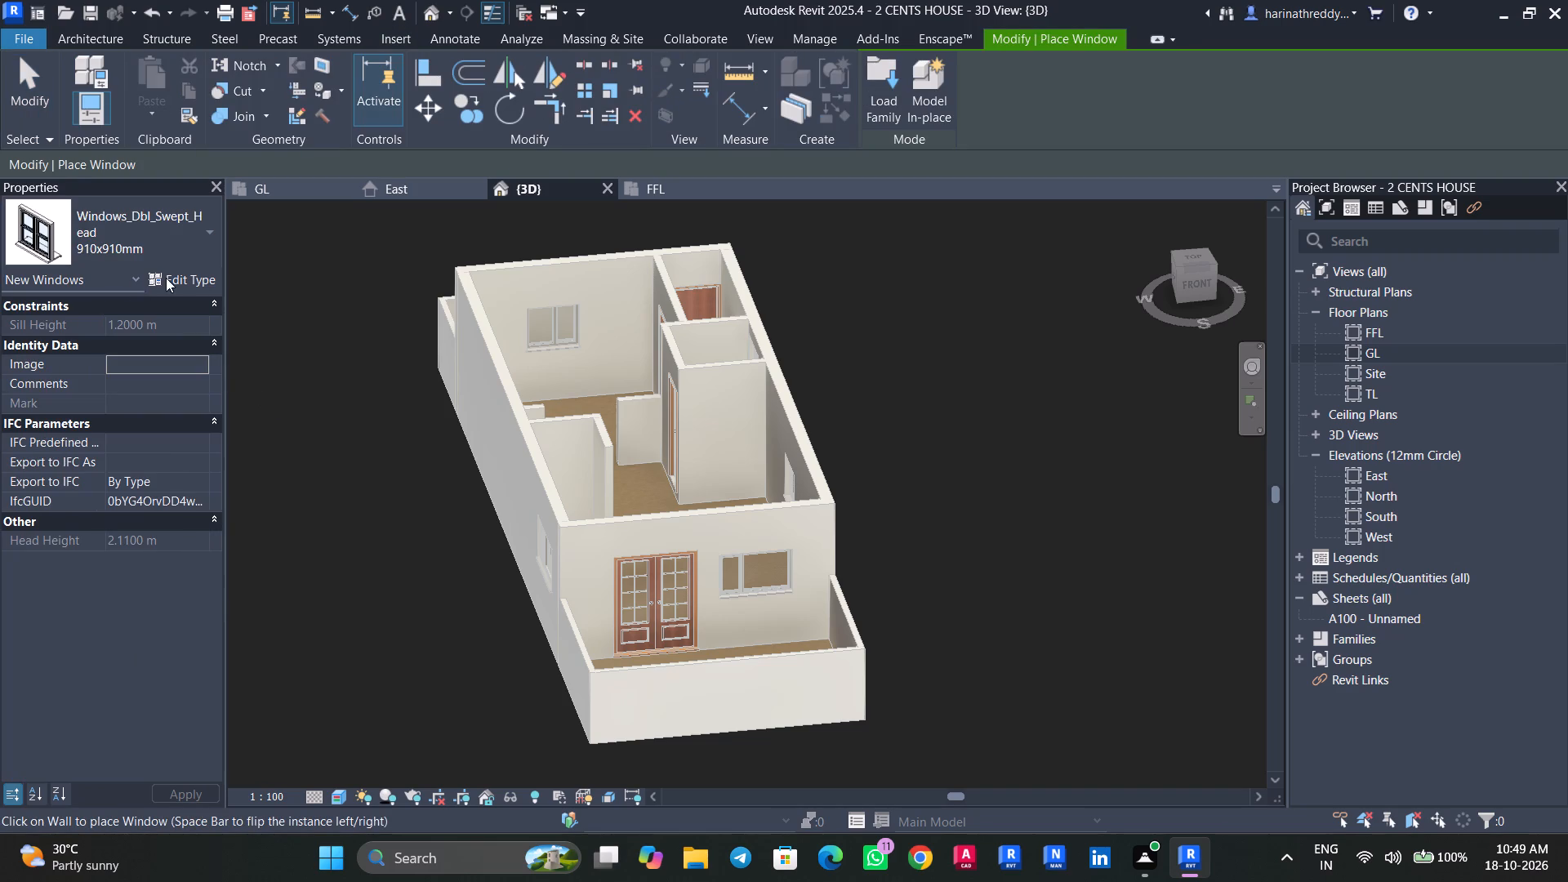
click(166, 278)
click(1444, 192)
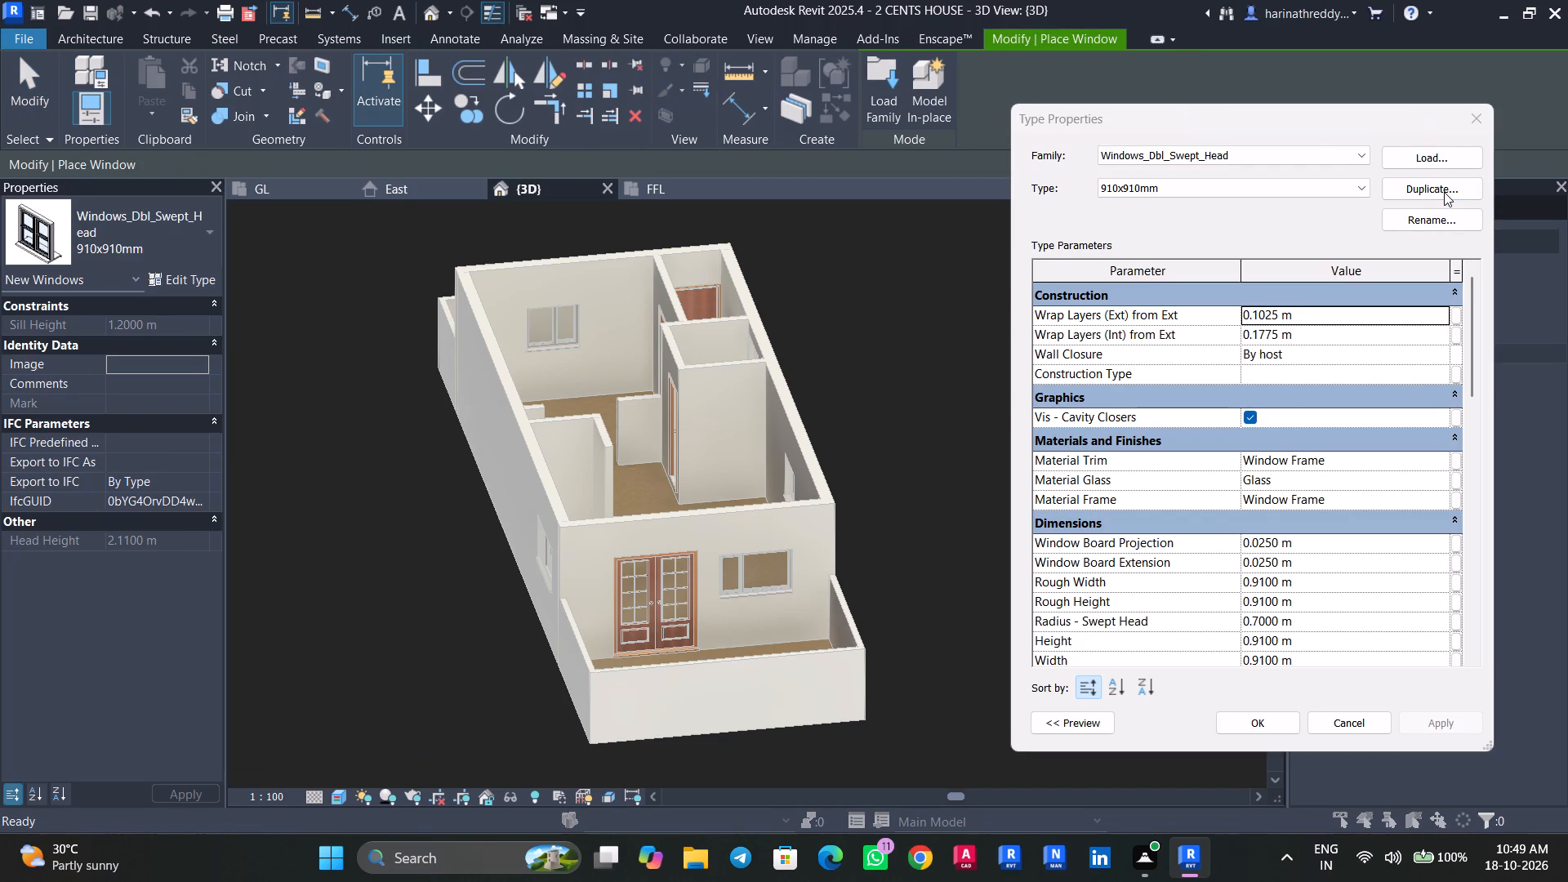
text(1.4 M)
click(1127, 399)
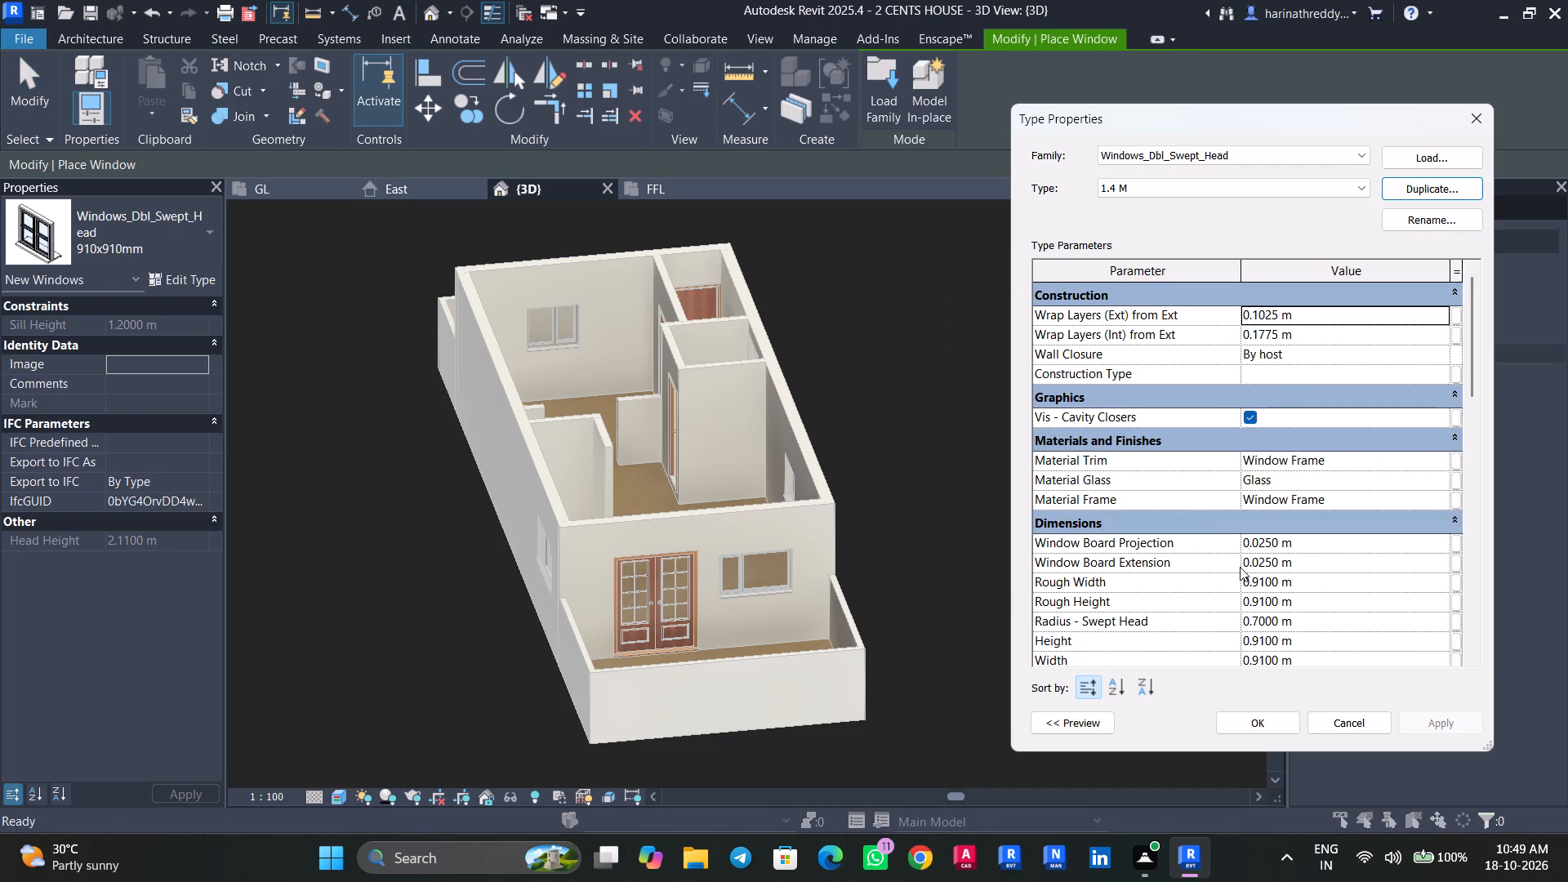
click(1299, 585)
drag(1299, 585, 1227, 585)
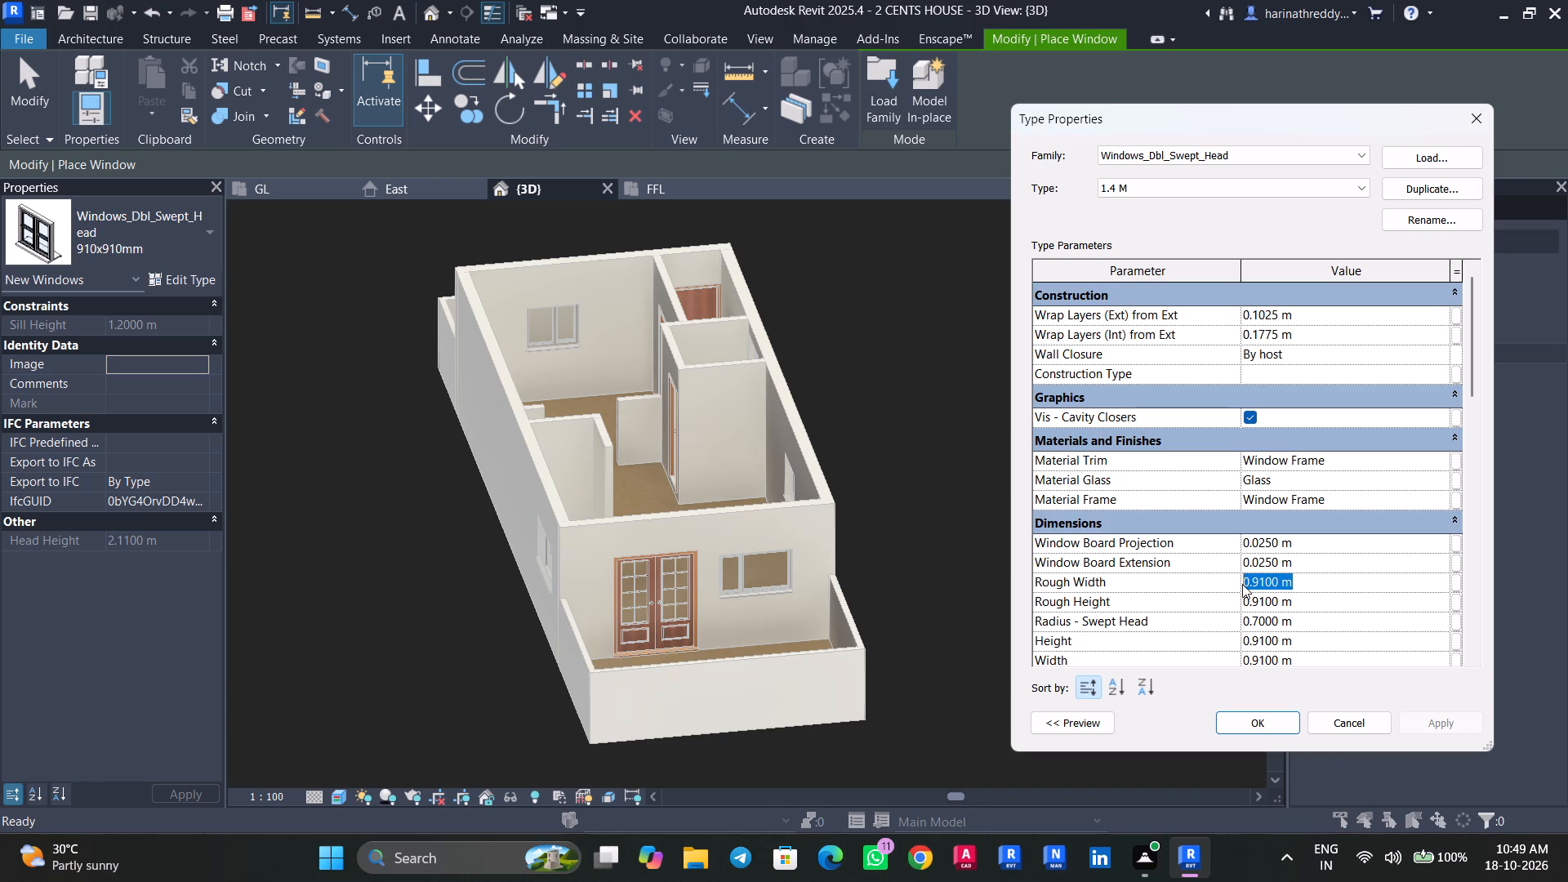
key(1)
key(period)
key(4)
key(Return)
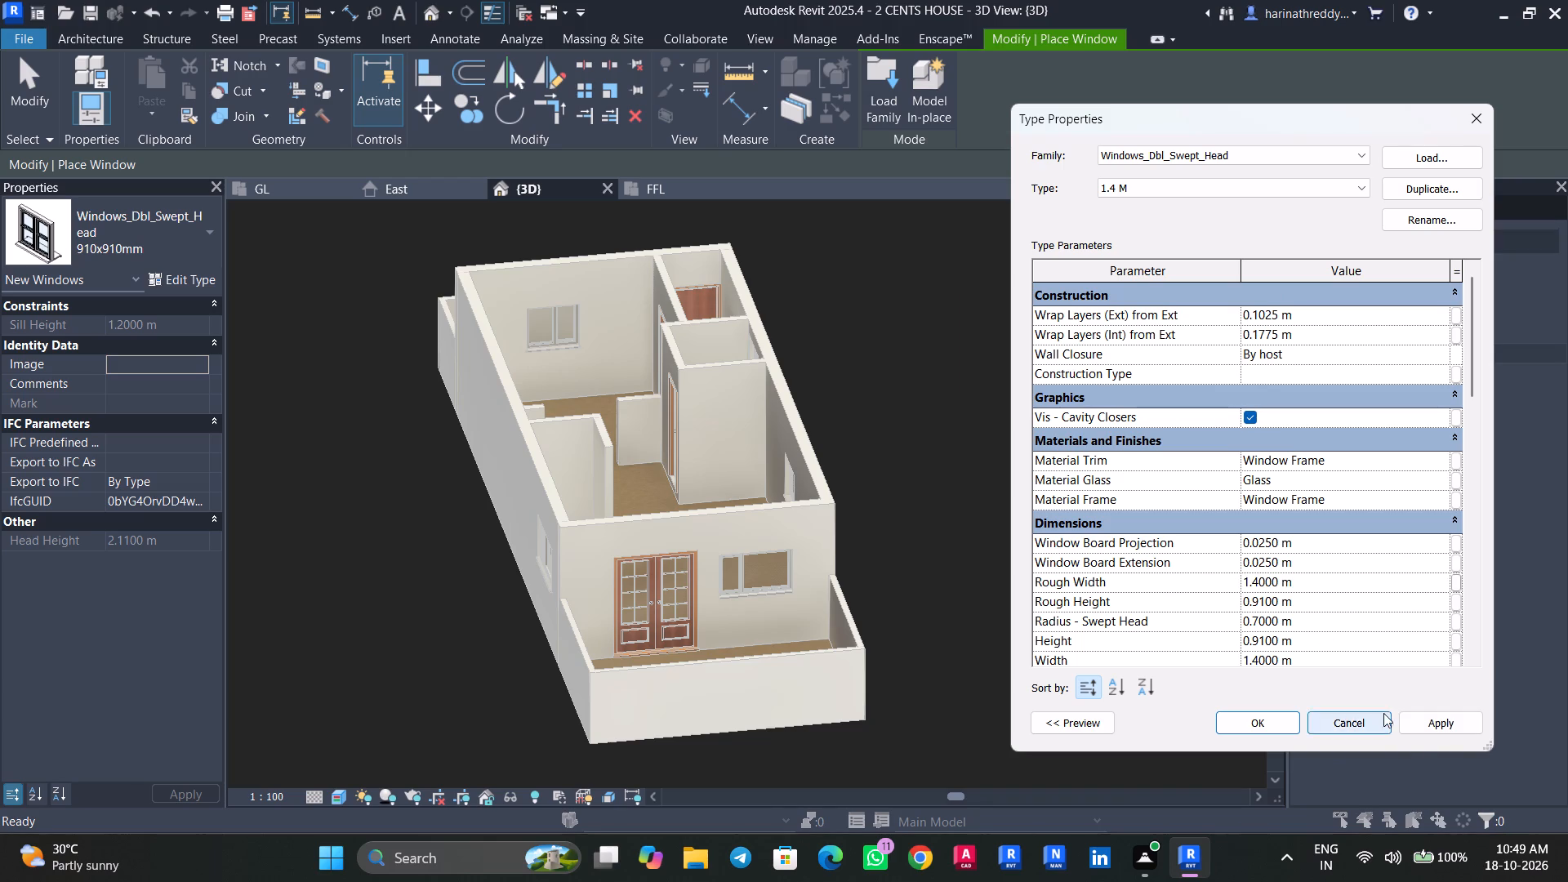
click(1428, 725)
click(1227, 721)
scroll(578, 546, up, 6)
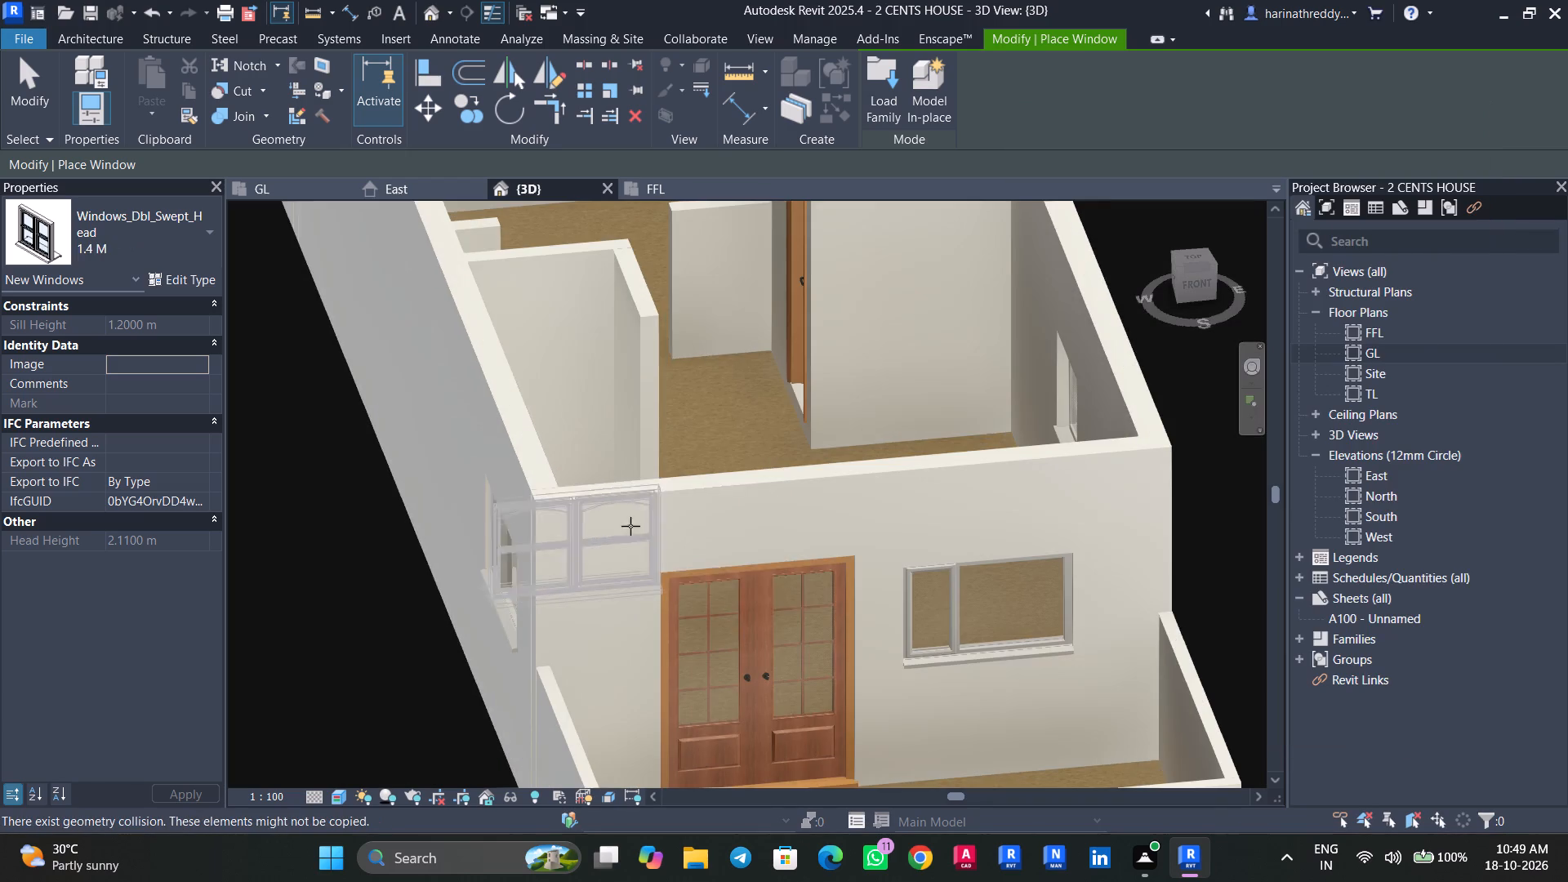
key(Escape)
key(Escape)
Change the front wall window beside the double door to the Windows_Dbl_Swept_Head 1.4 M type.
click(912, 604)
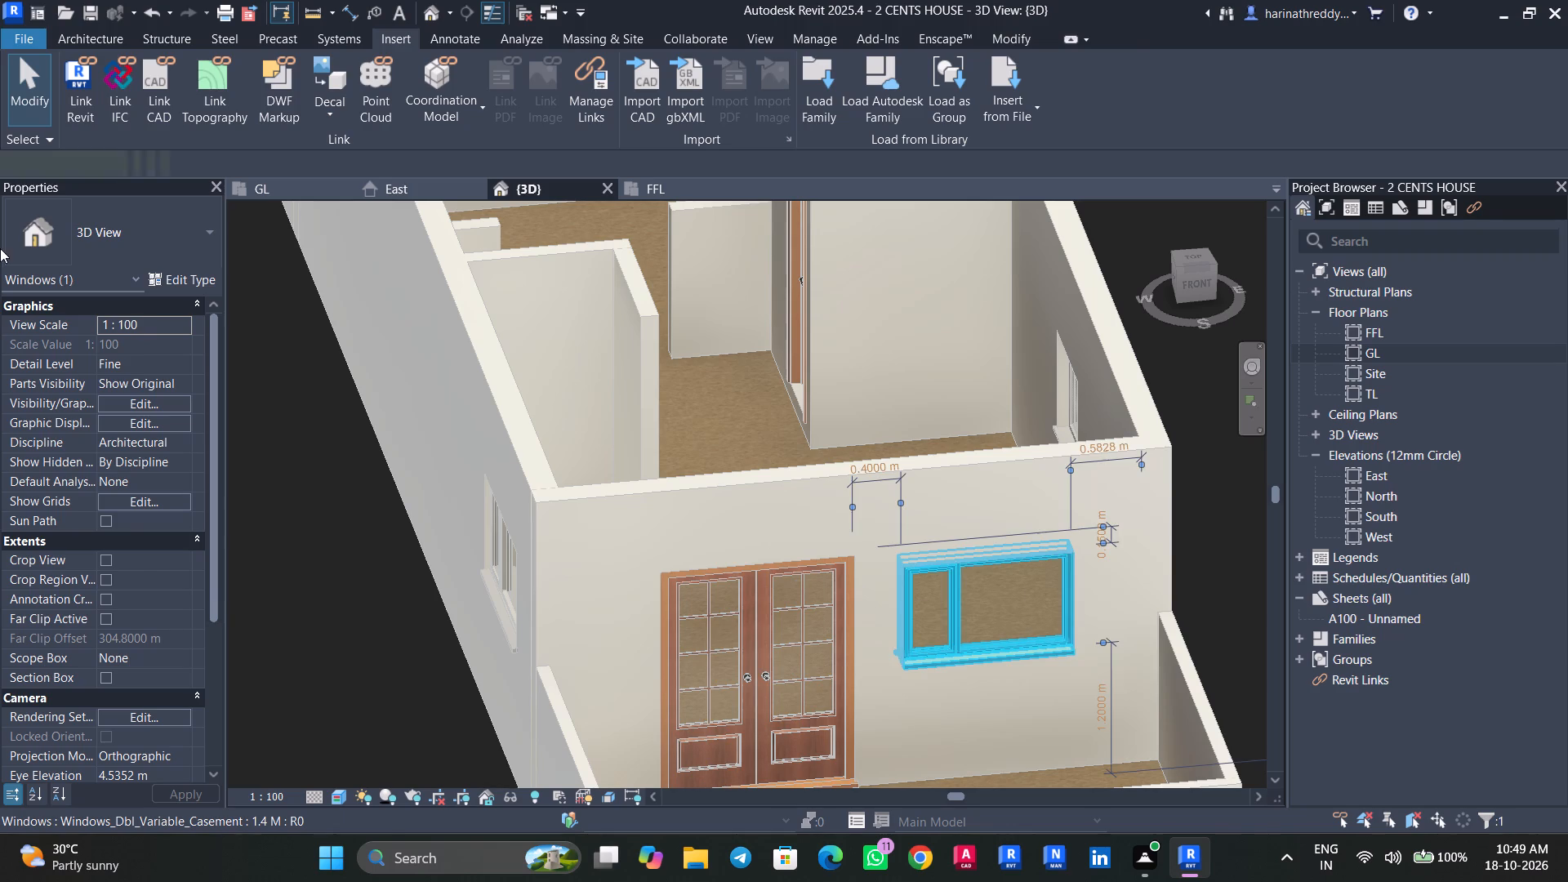
click(68, 247)
scroll(109, 499, up, 3)
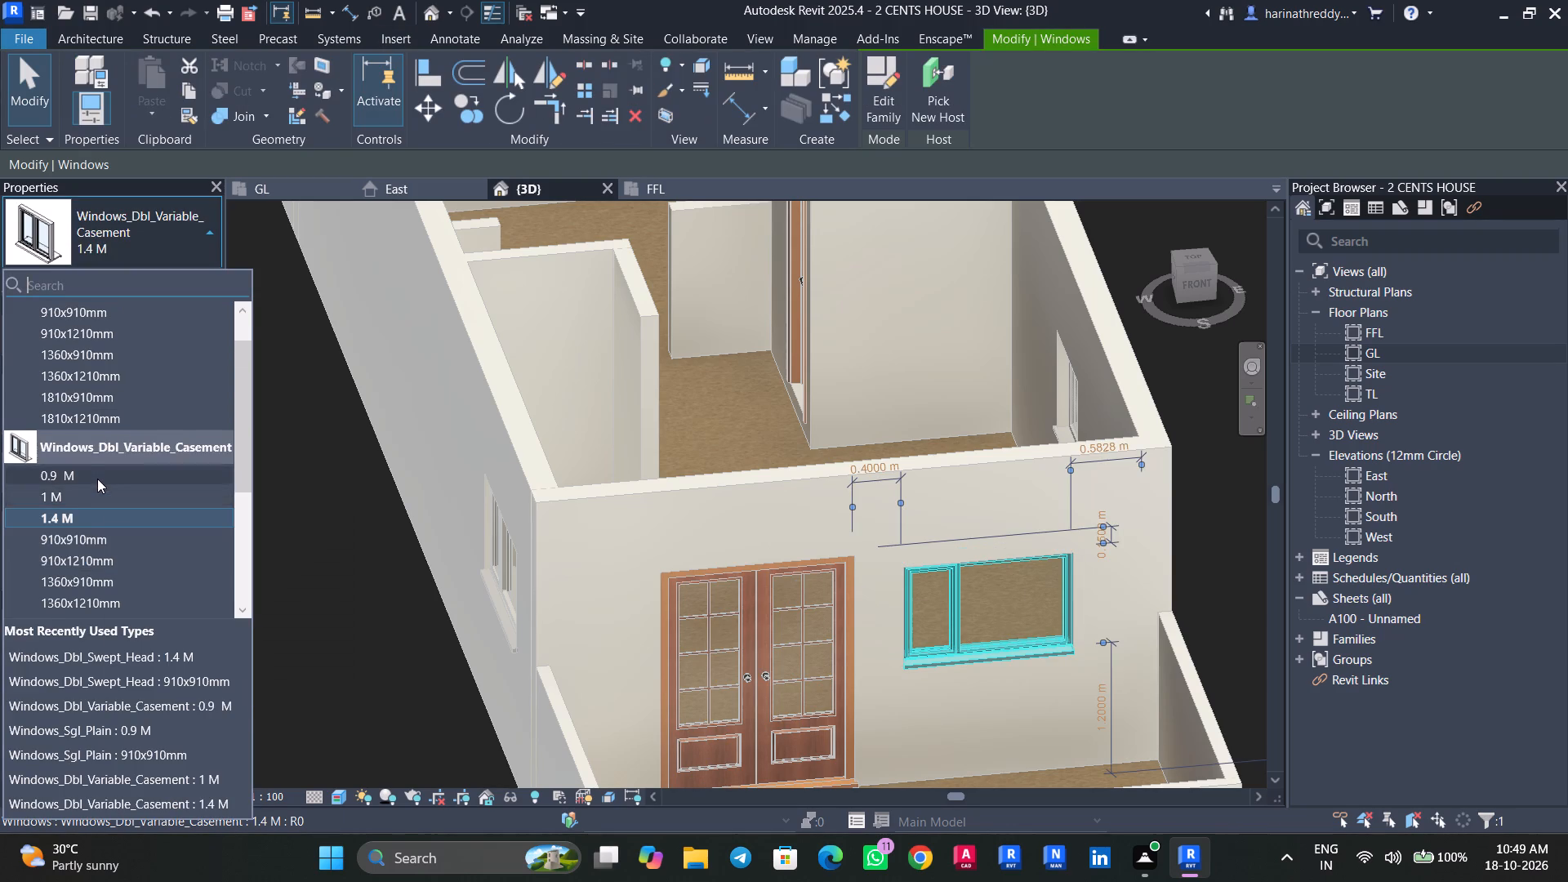
scroll(97, 478, up, 4)
click(76, 350)
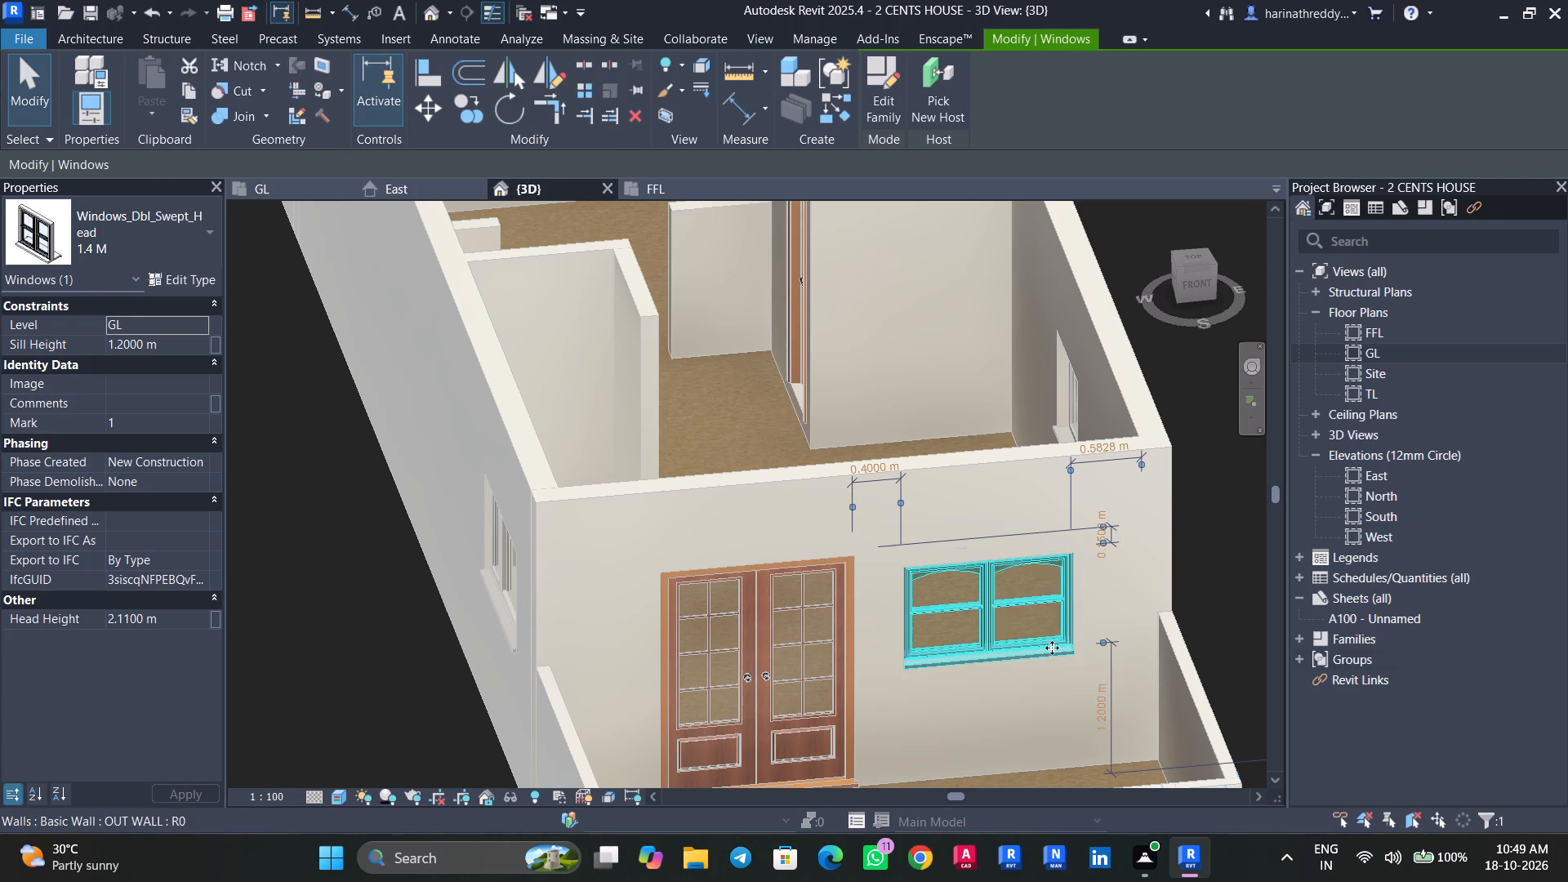
key(Escape)
key(Escape)
Change the west side wall's 1.4 M casement window to the Windows_Dbl_Swept_Head 1.4 M type.
scroll(930, 708, down, 1)
shift+middle_drag(930, 708, 1021, 606)
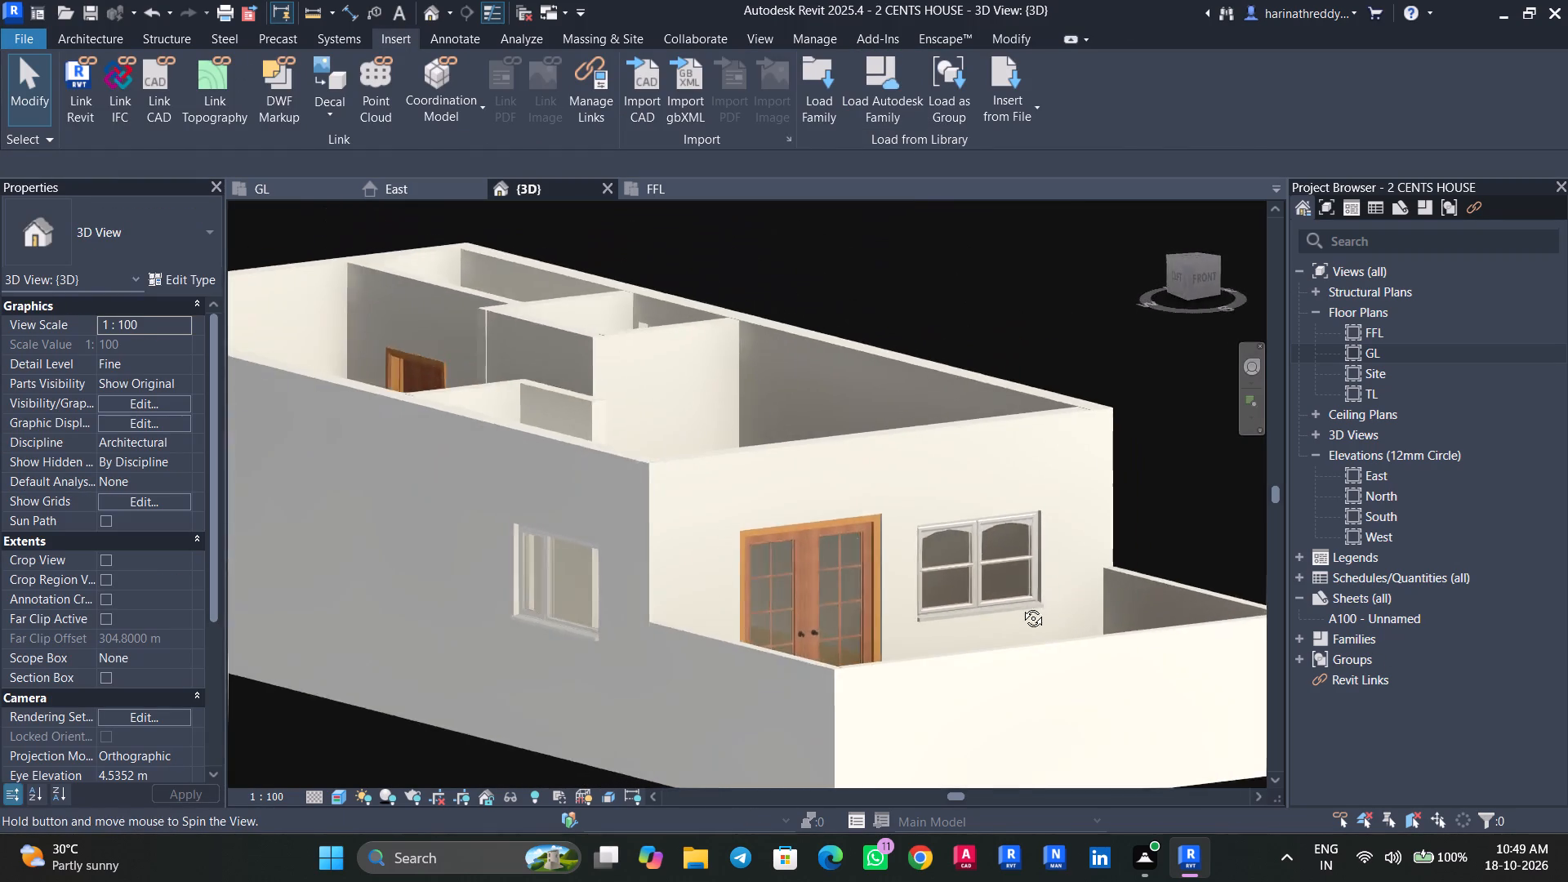
shift+middle_drag(1021, 606, 1285, 630)
click(517, 600)
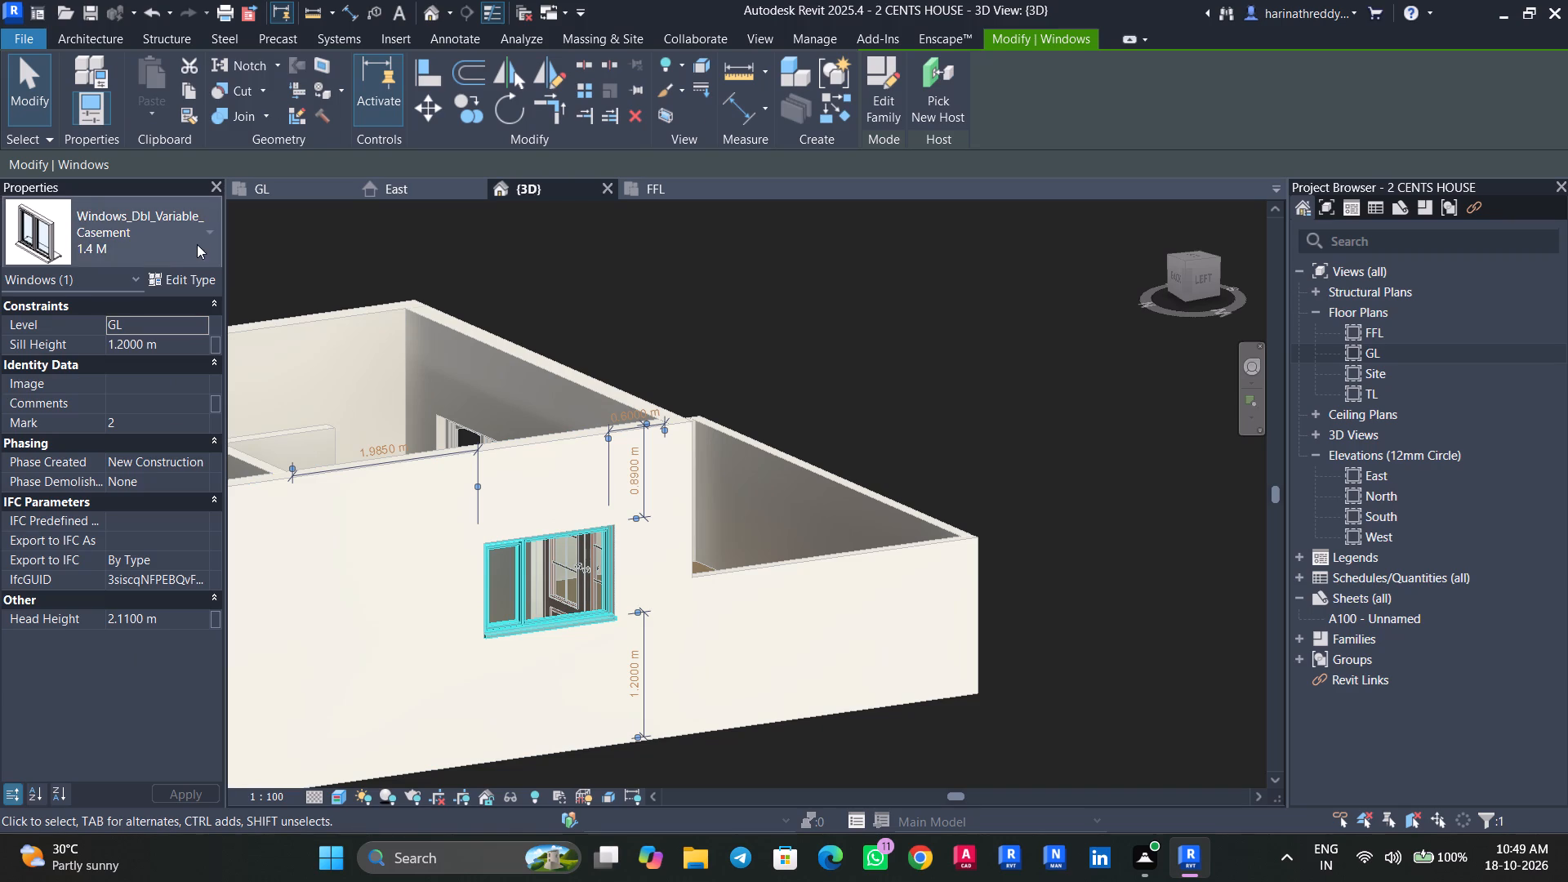
click(198, 239)
scroll(71, 431, up, 4)
click(95, 352)
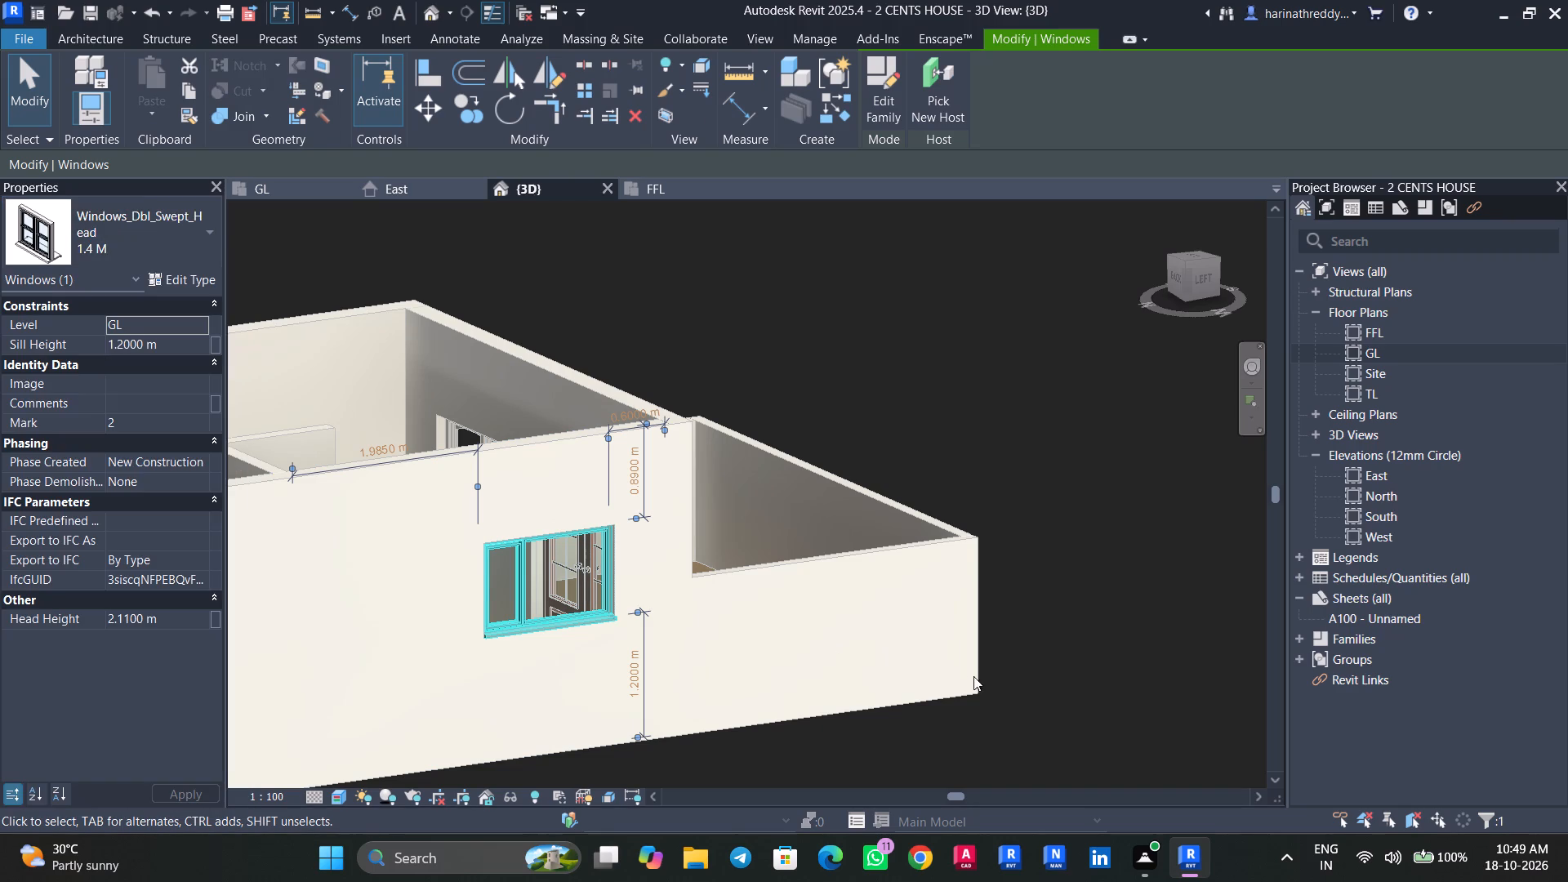
key(Escape)
key(Escape)
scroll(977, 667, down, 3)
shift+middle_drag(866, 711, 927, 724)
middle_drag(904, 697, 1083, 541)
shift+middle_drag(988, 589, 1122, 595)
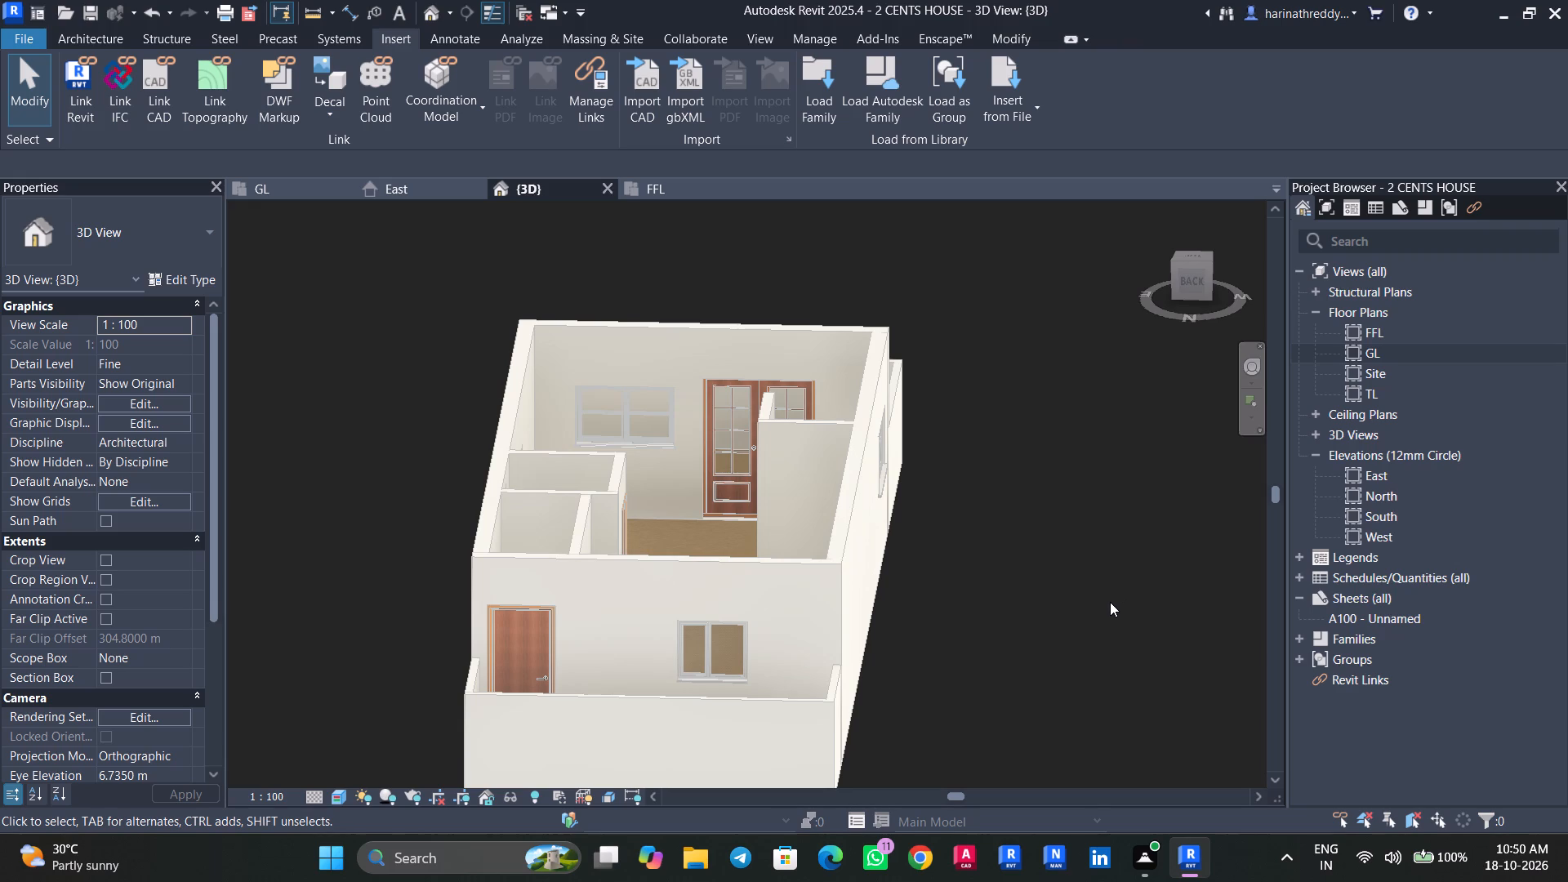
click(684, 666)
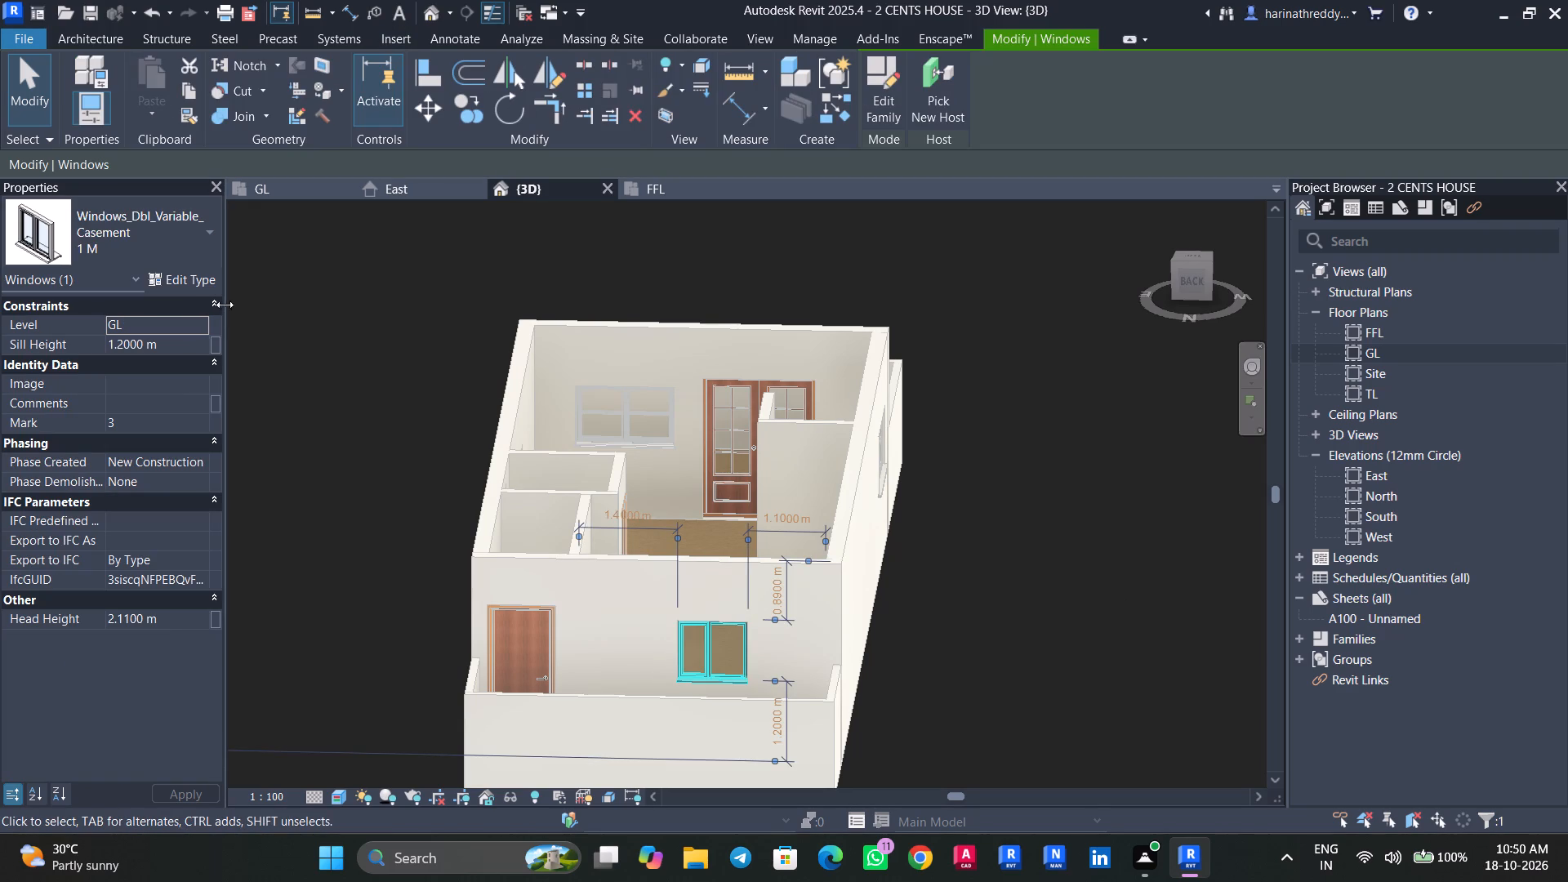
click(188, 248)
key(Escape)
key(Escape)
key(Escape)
Duplicate the Windows_Dbl_Swept_Head 1.4 M type as 1 M and set its rough width to 1 m.
text(WN)
click(180, 286)
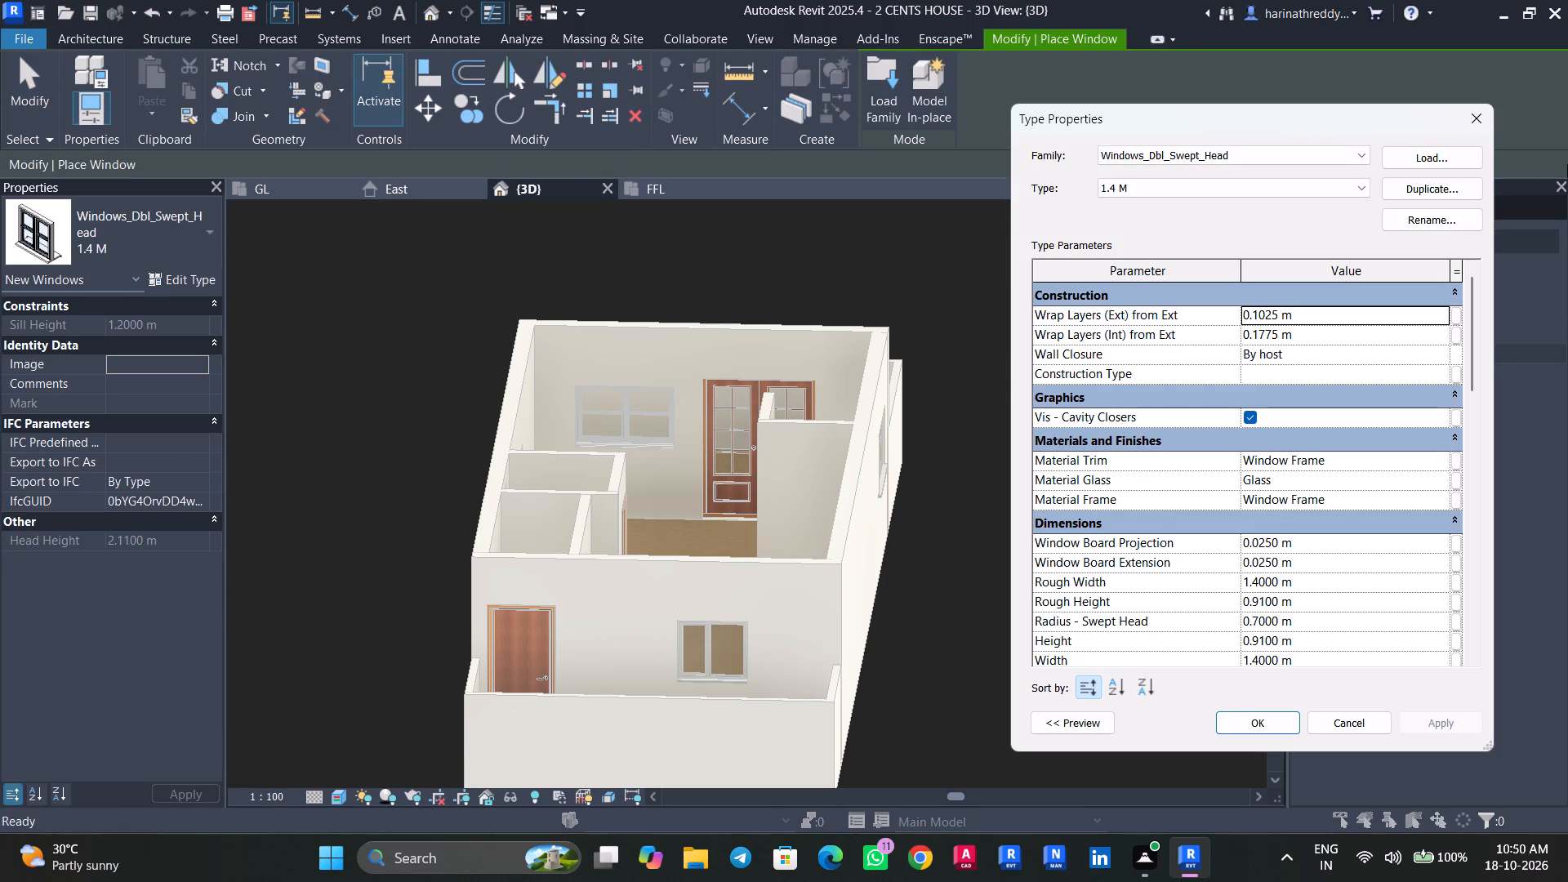
click(1478, 180)
text(1)
key(space)
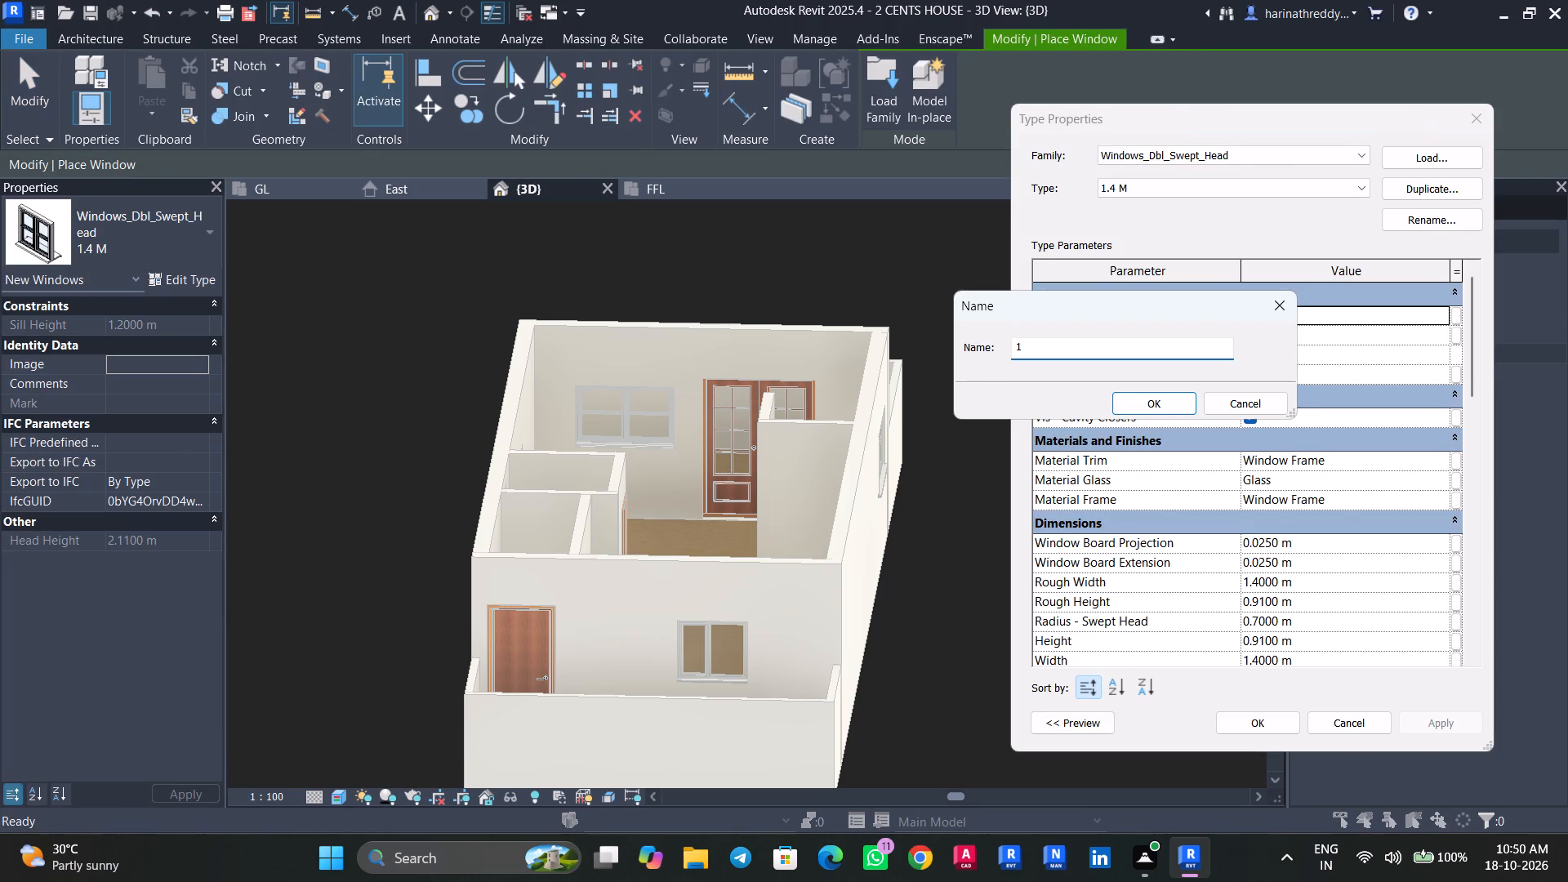
key(m)
click(1157, 395)
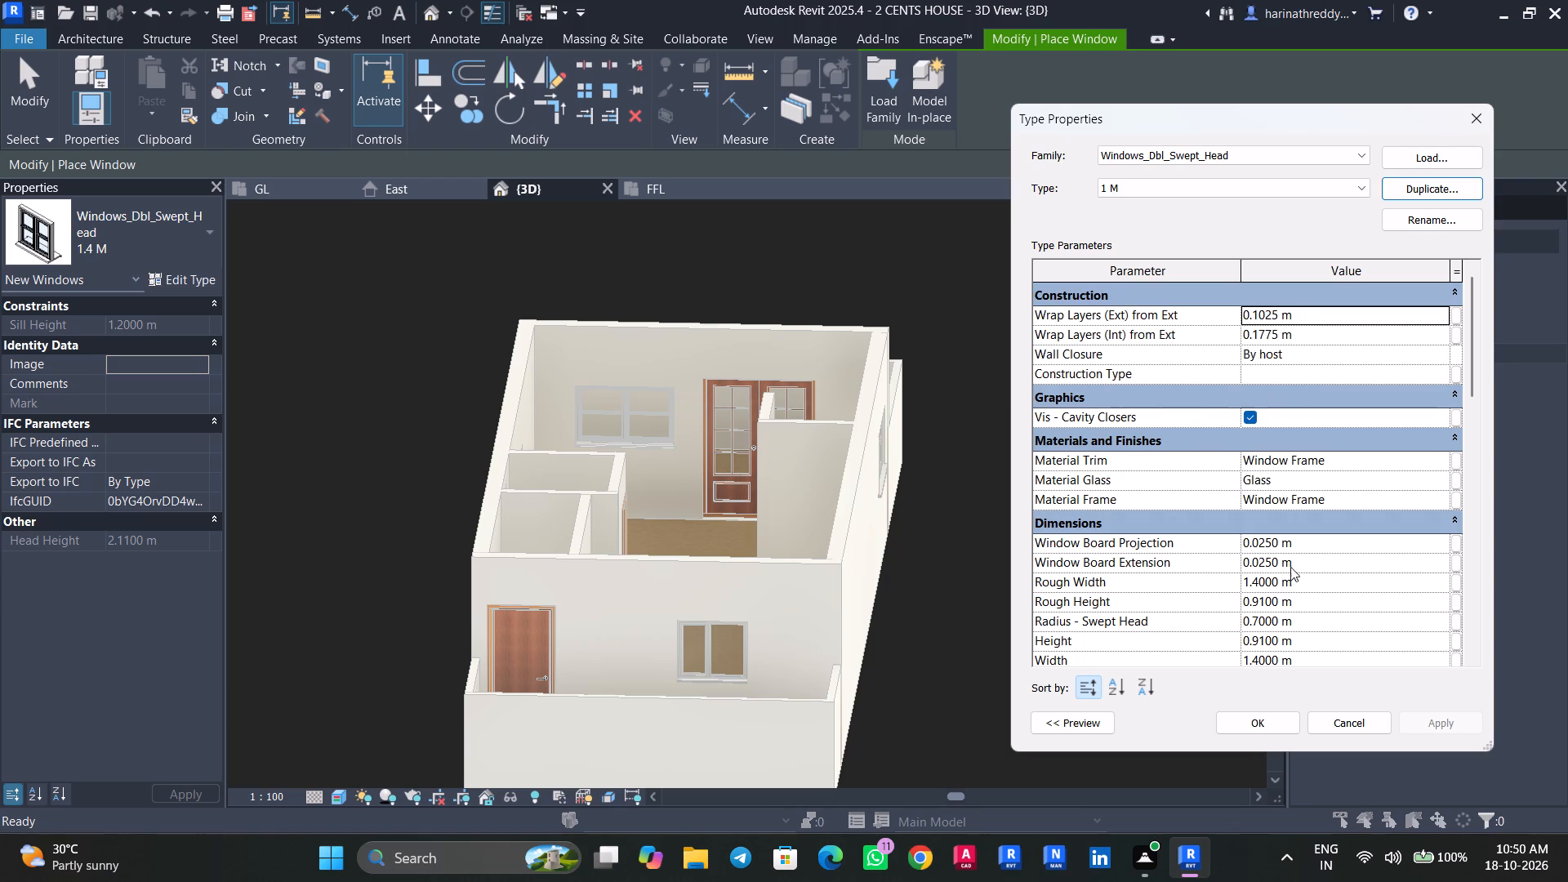
click(1321, 585)
key(1)
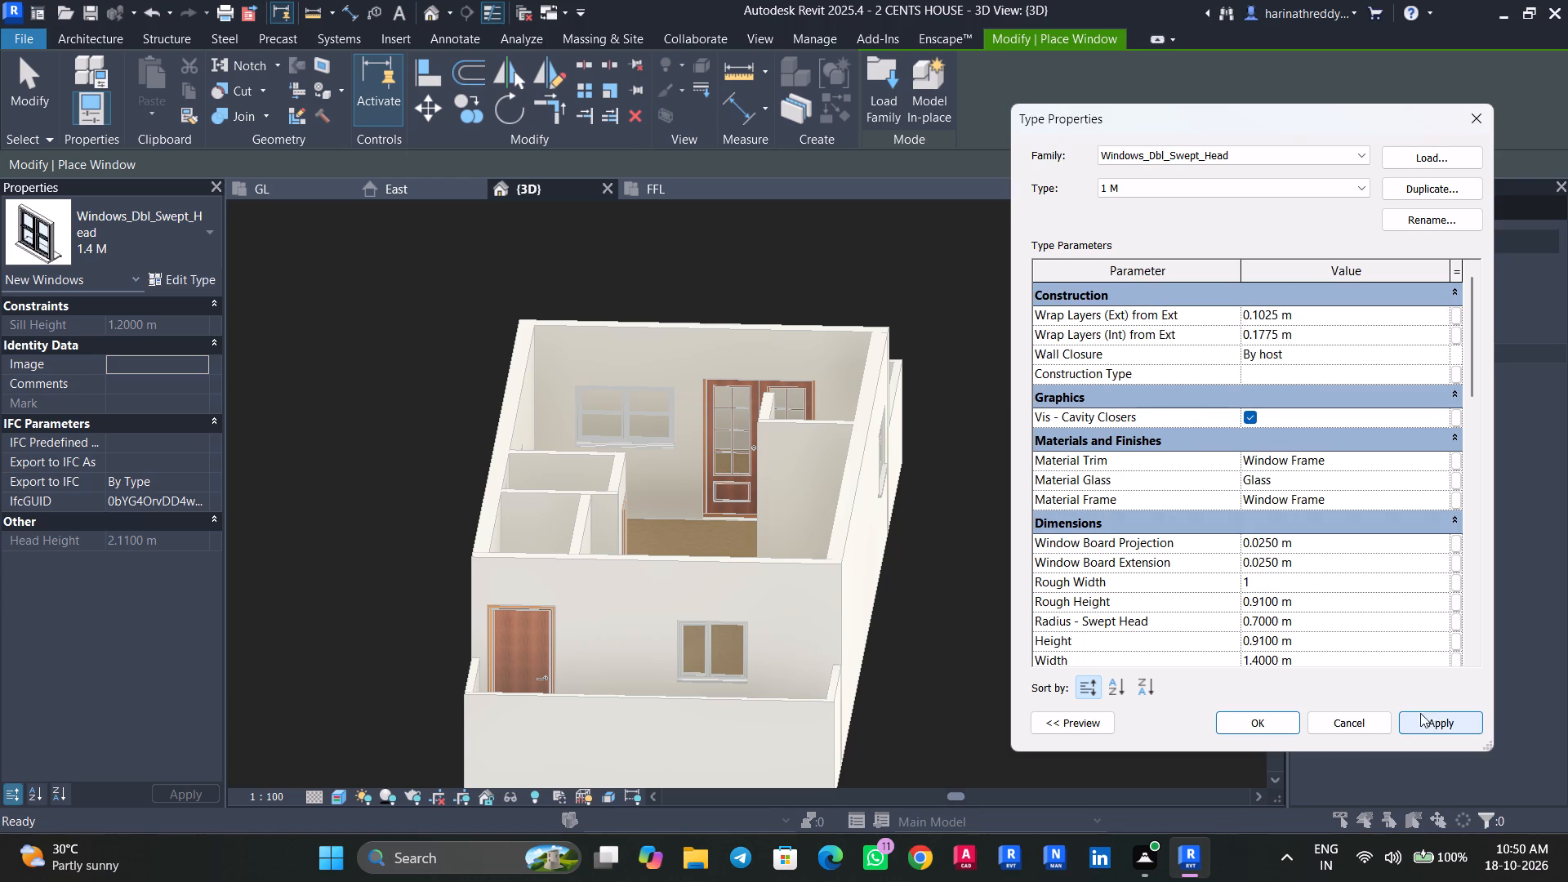
click(1425, 712)
click(1239, 728)
key(Escape)
key(Escape)
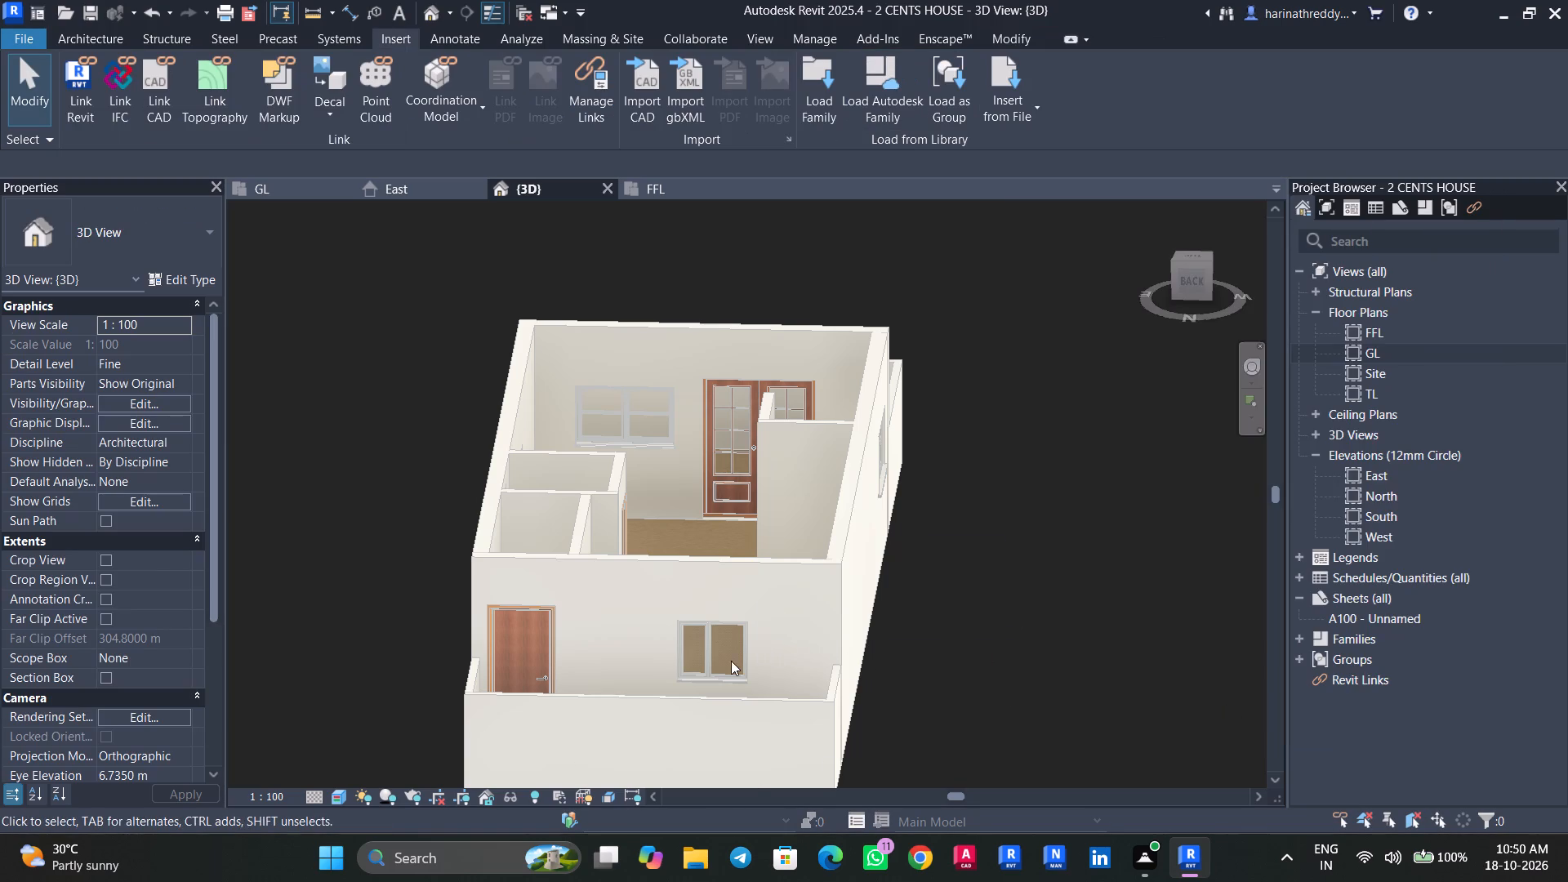
Change the rear wall's 1 M casement window to the Windows_Dbl_Swept_Head 1 M type.
click(731, 661)
click(744, 661)
click(114, 220)
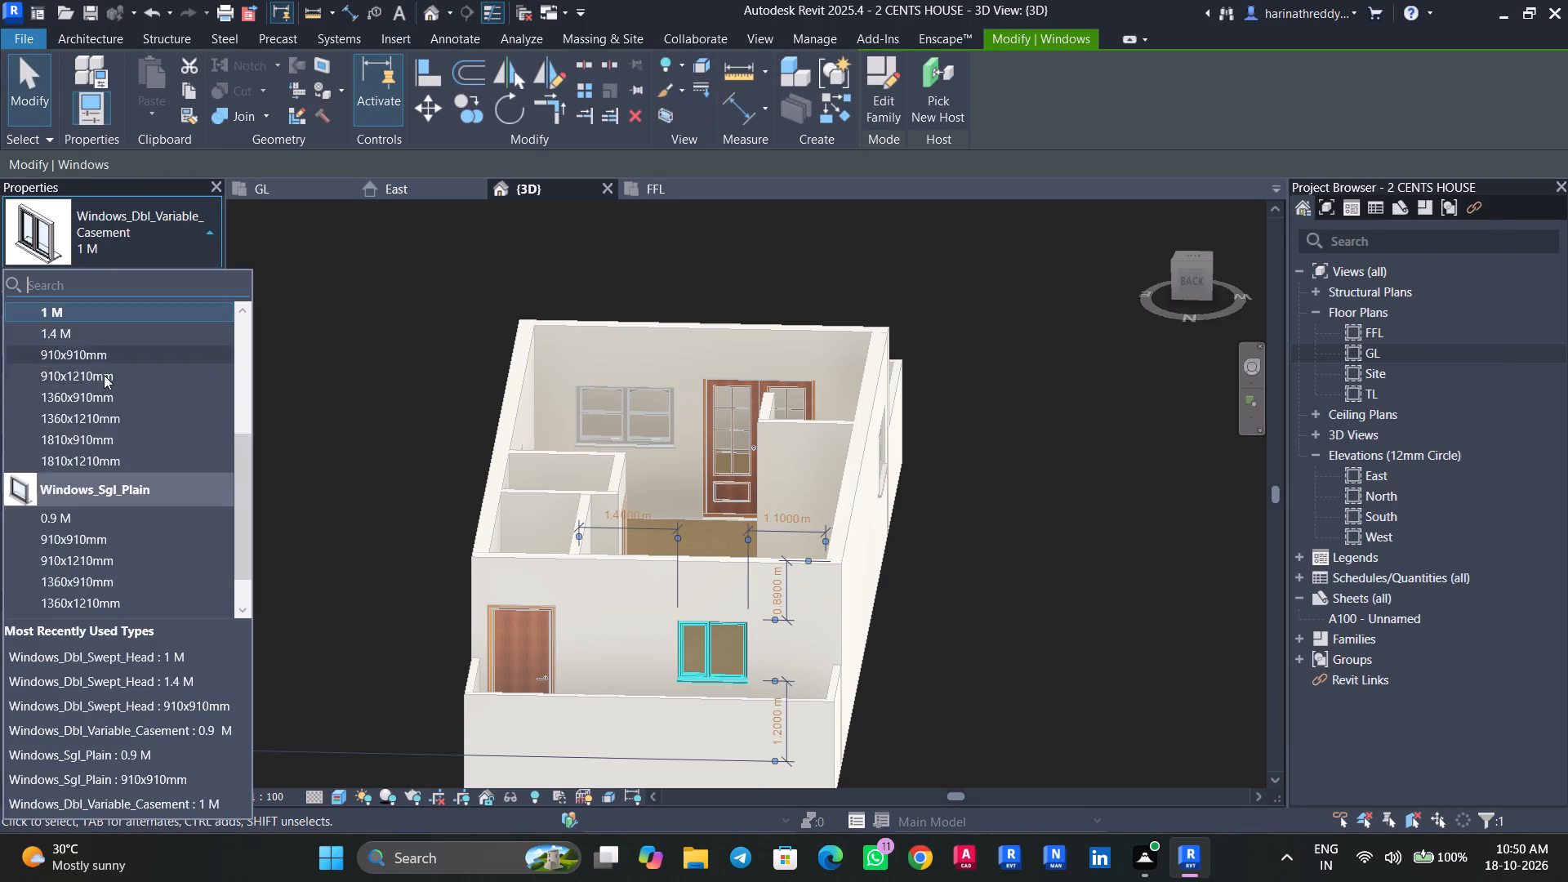
scroll(109, 386, up, 8)
click(84, 349)
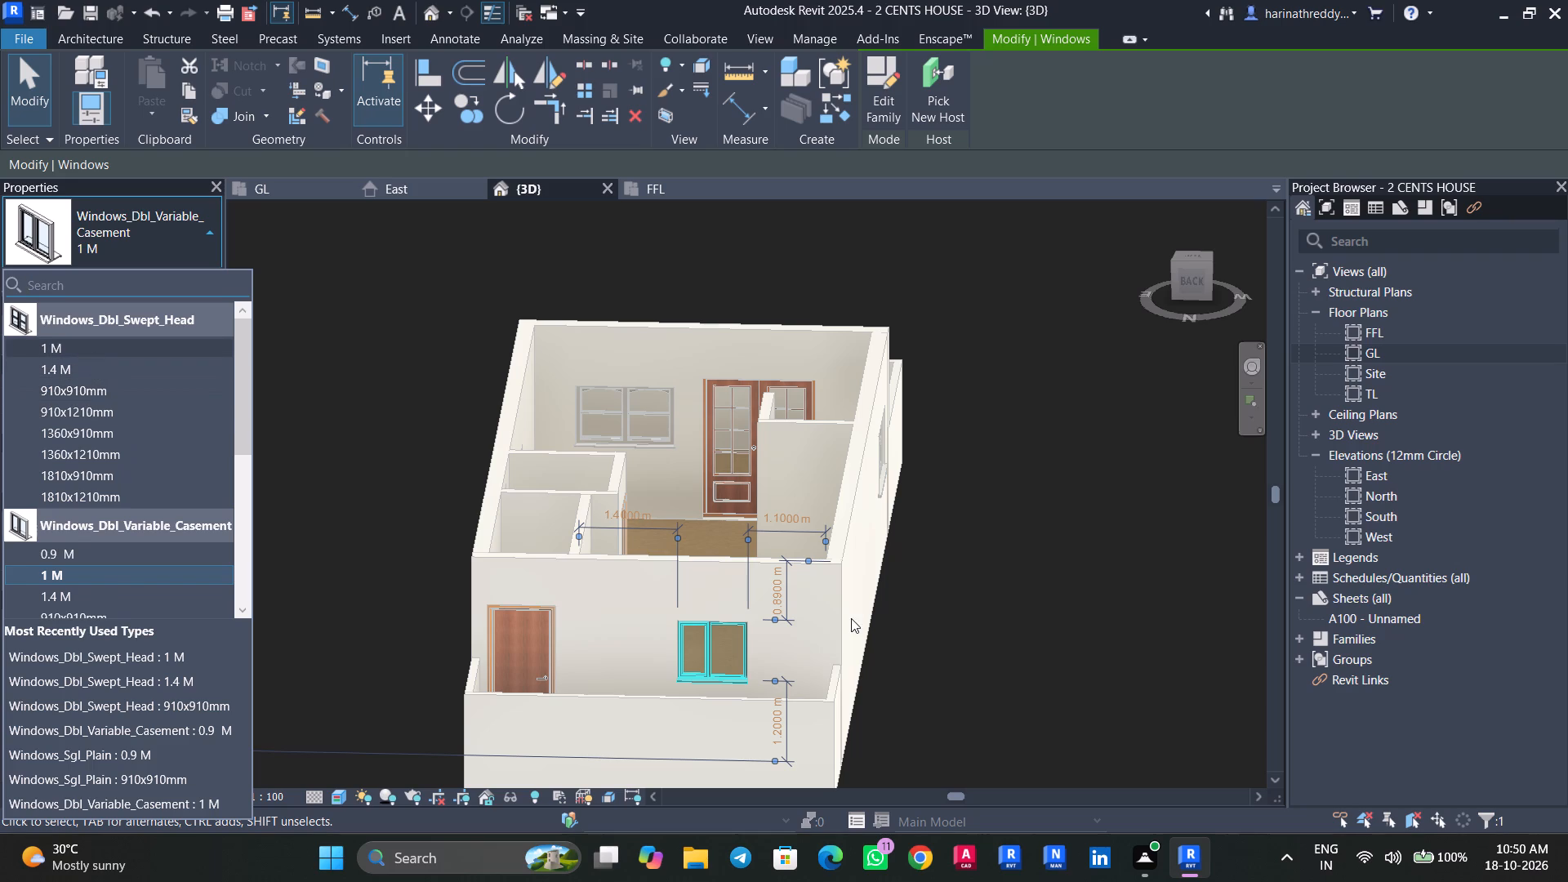
key(Escape)
key(Escape)
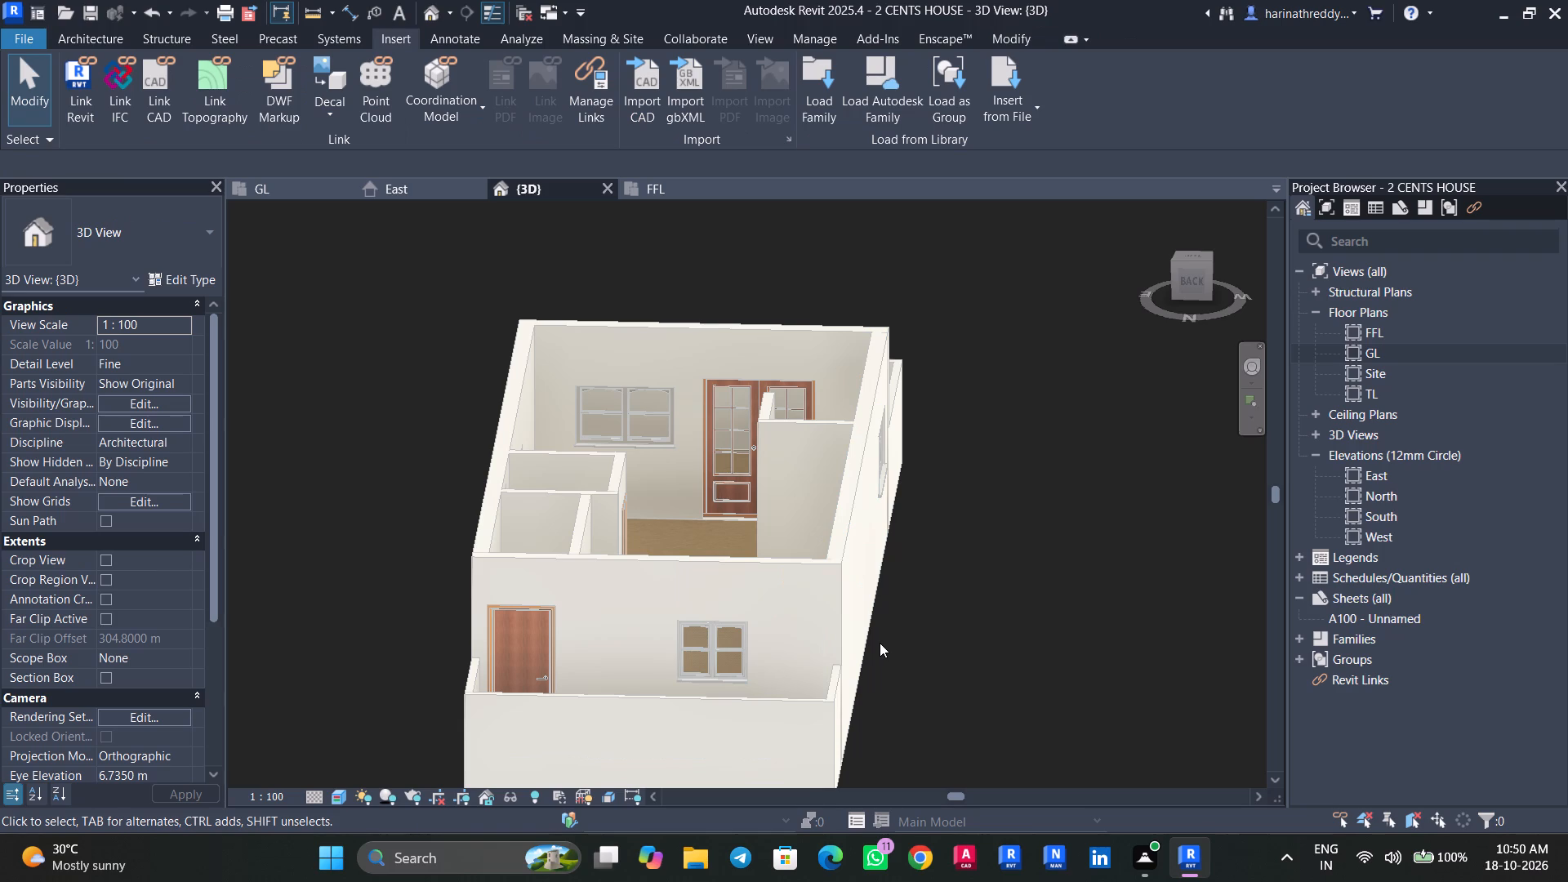
Examine the casement windows in the east side wall in the 3D view.
shift+middle_drag(920, 638, 1058, 635)
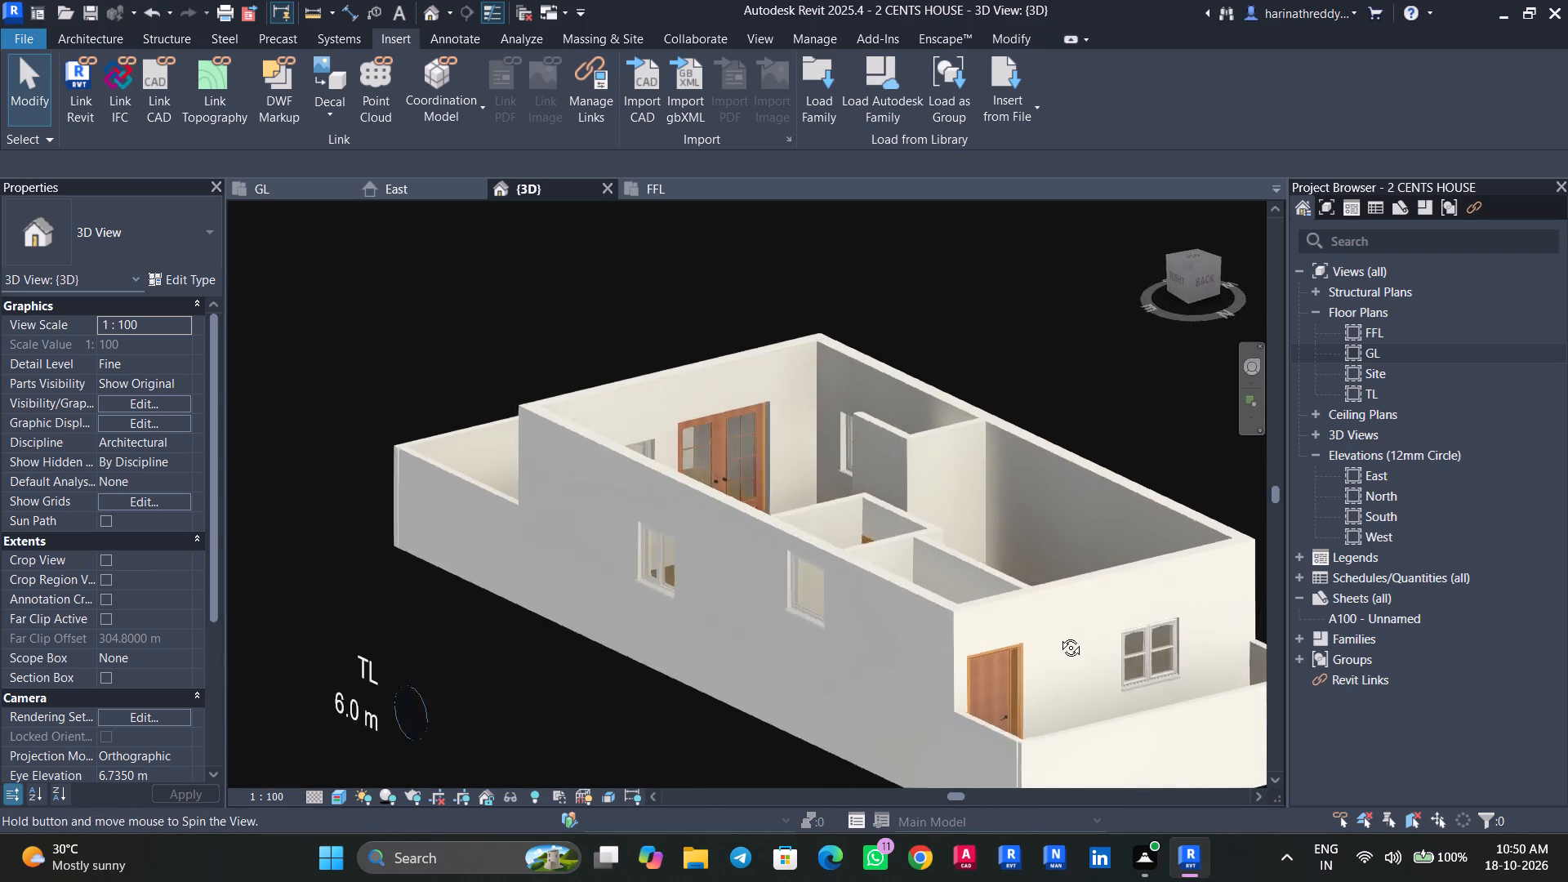
shift+middle_drag(1058, 635, 1160, 604)
scroll(885, 509, up, 4)
scroll(894, 514, down, 1)
scroll(894, 514, up, 1)
shift+middle_drag(1020, 707, 1083, 742)
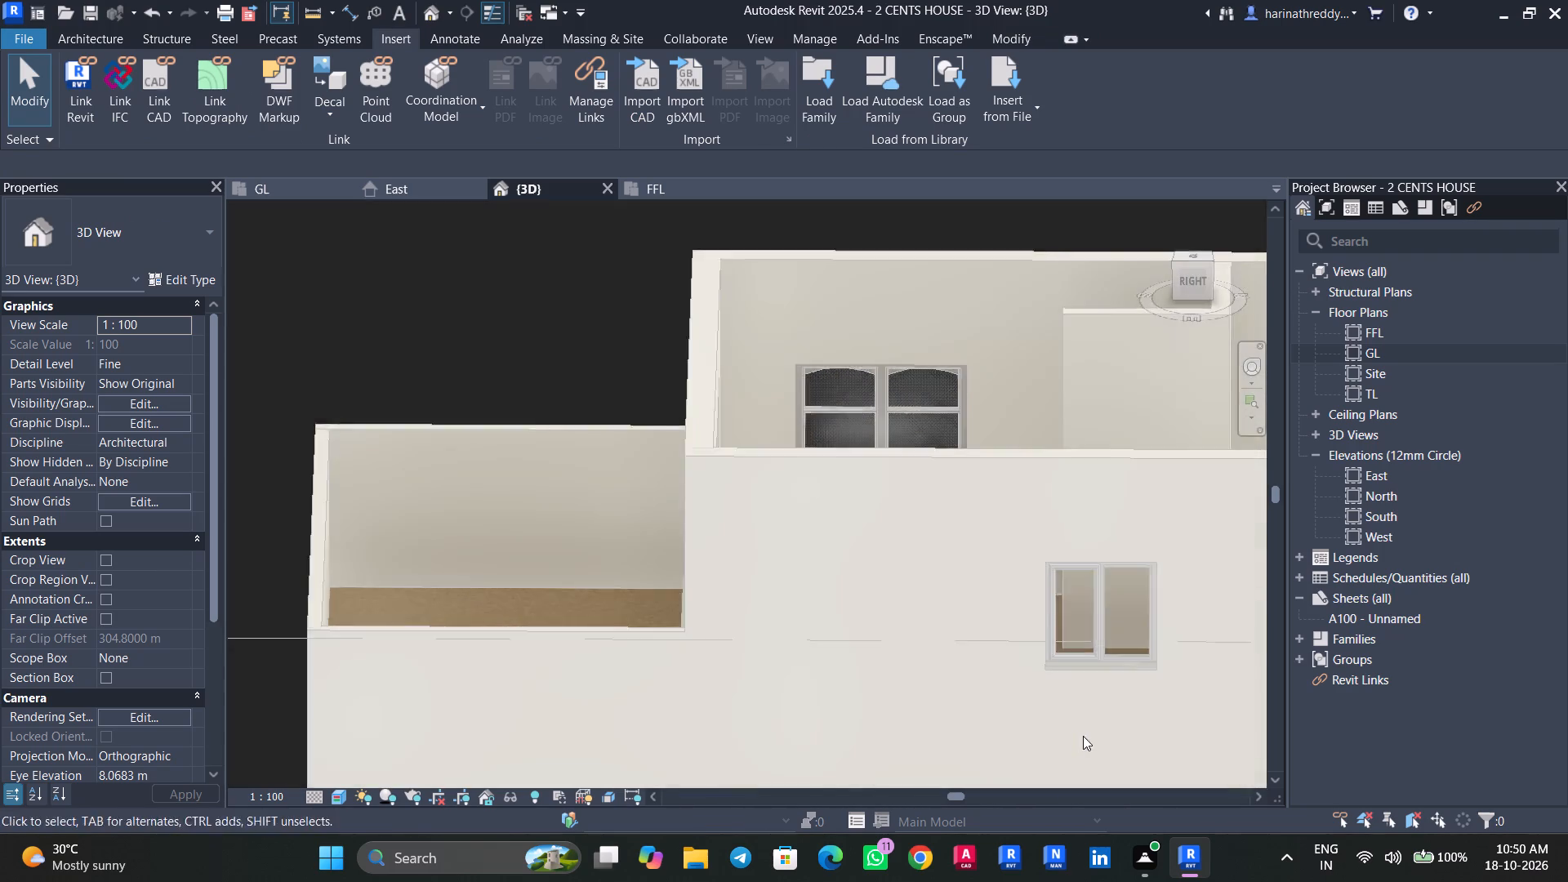
middle_drag(1073, 735, 913, 706)
scroll(914, 706, up, 1)
click(934, 621)
scroll(973, 701, up, 2)
scroll(974, 701, down, 1)
scroll(974, 701, up, 2)
key(Escape)
key(Escape)
shift+middle_drag(963, 671, 946, 640)
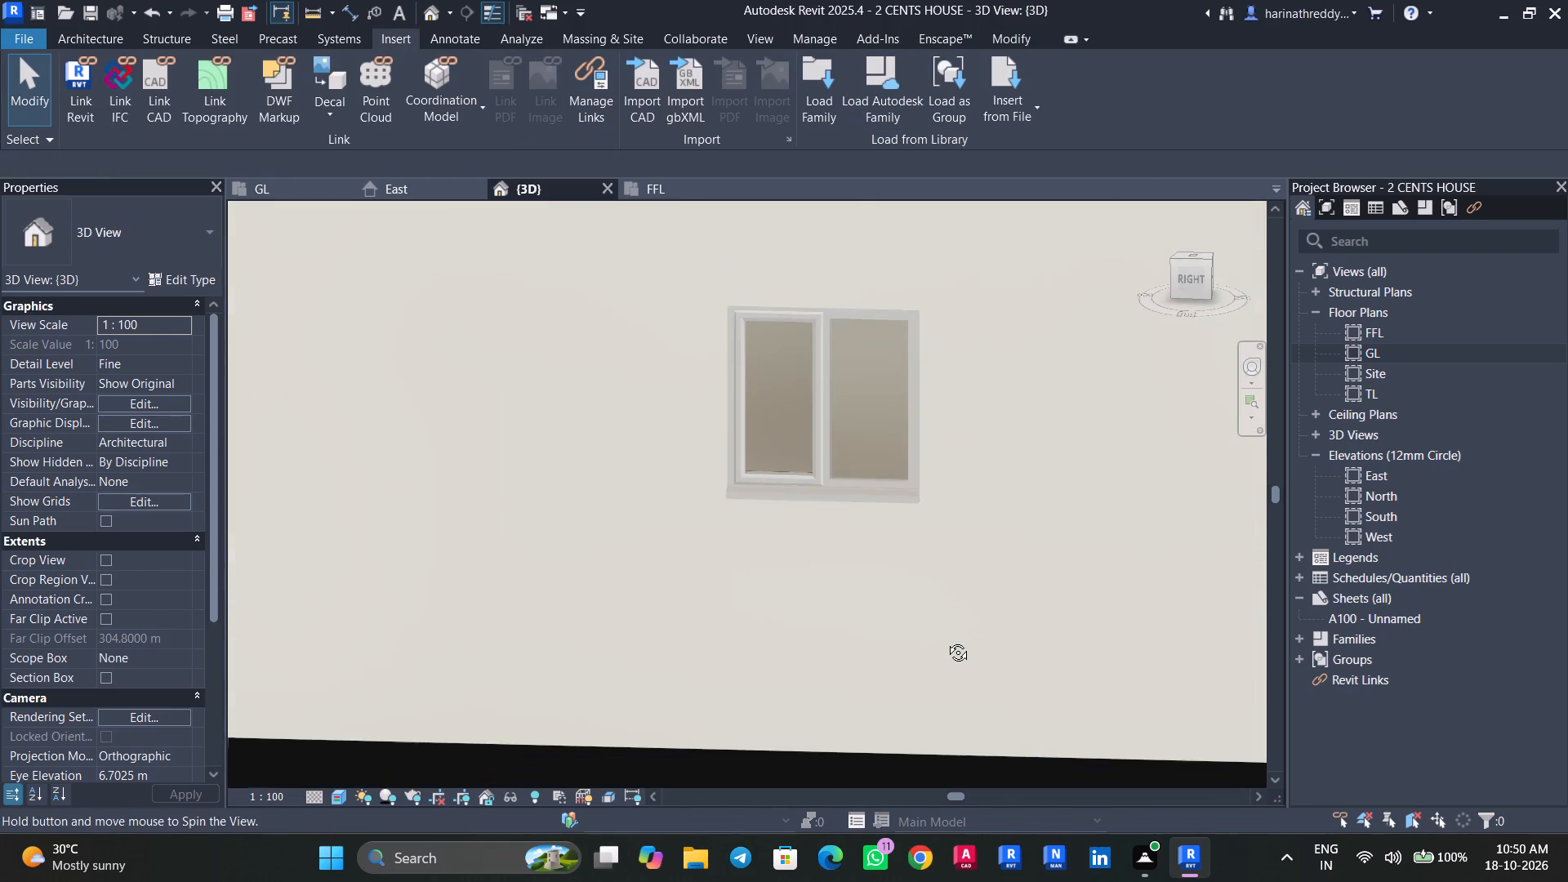
shift+middle_drag(946, 640, 946, 639)
scroll(947, 638, down, 2)
shift+middle_drag(947, 635, 951, 657)
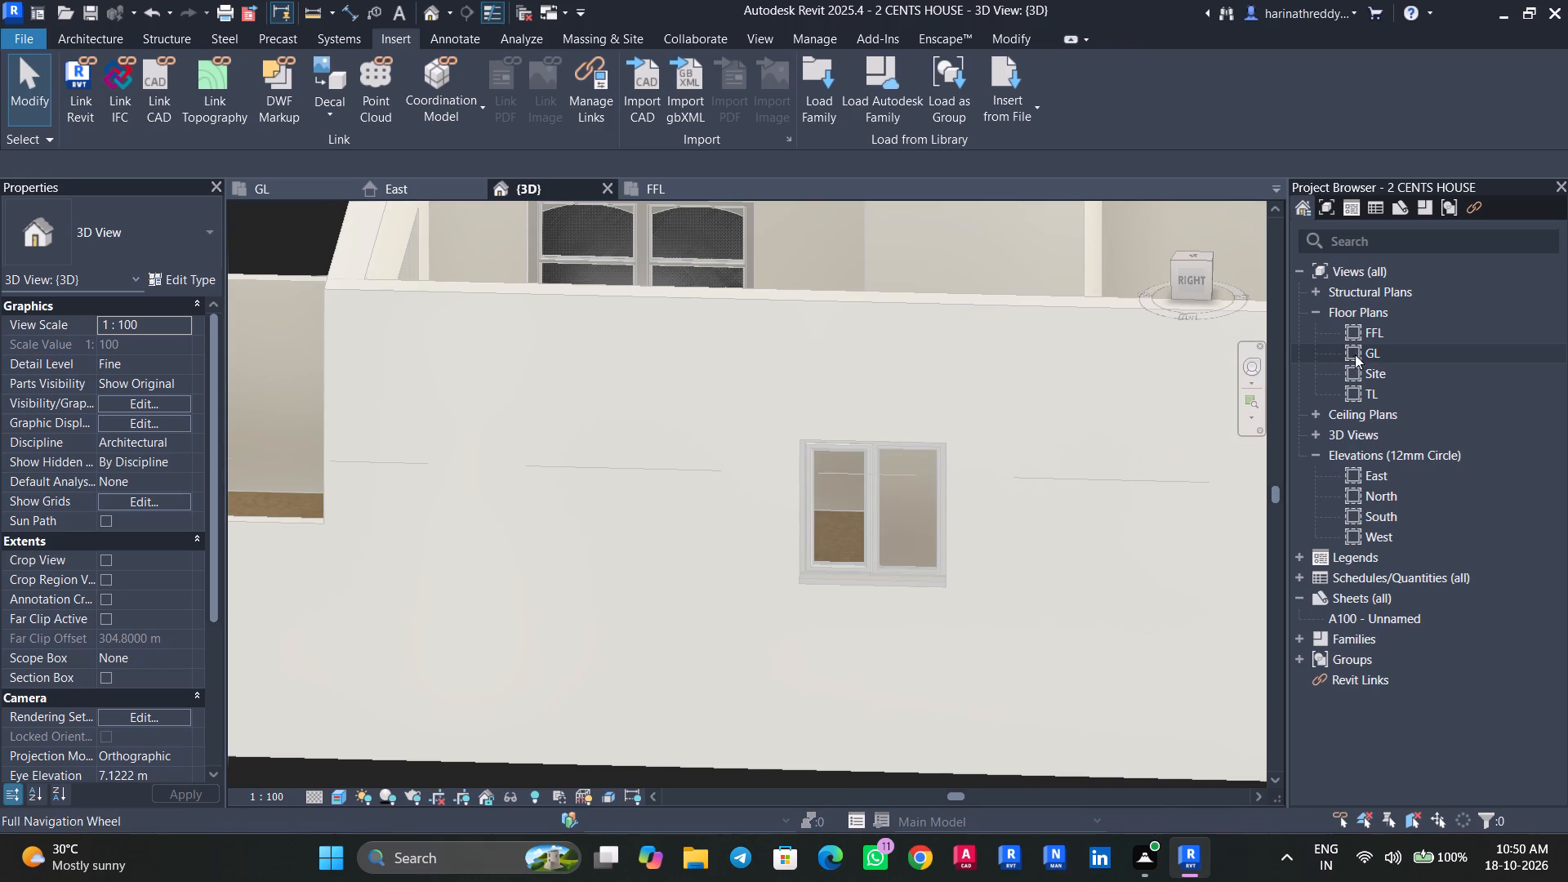
Open the GL floor plan and temporarily hide the reference plan image.
double_click(1357, 359)
scroll(678, 512, down, 9)
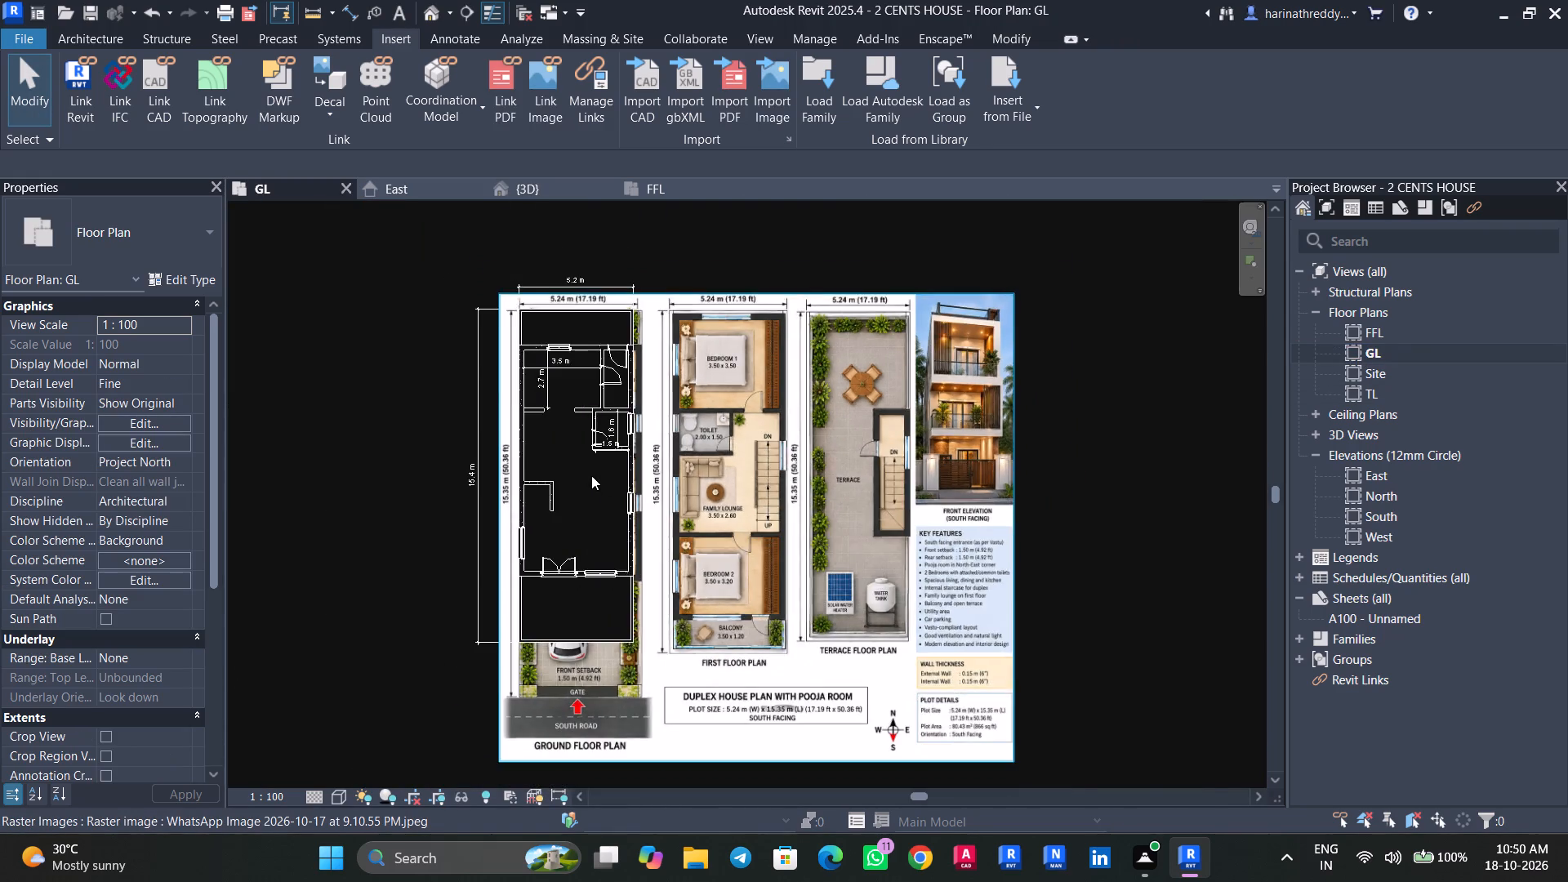
scroll(591, 475, up, 4)
click(897, 483)
key(h)
key(h)
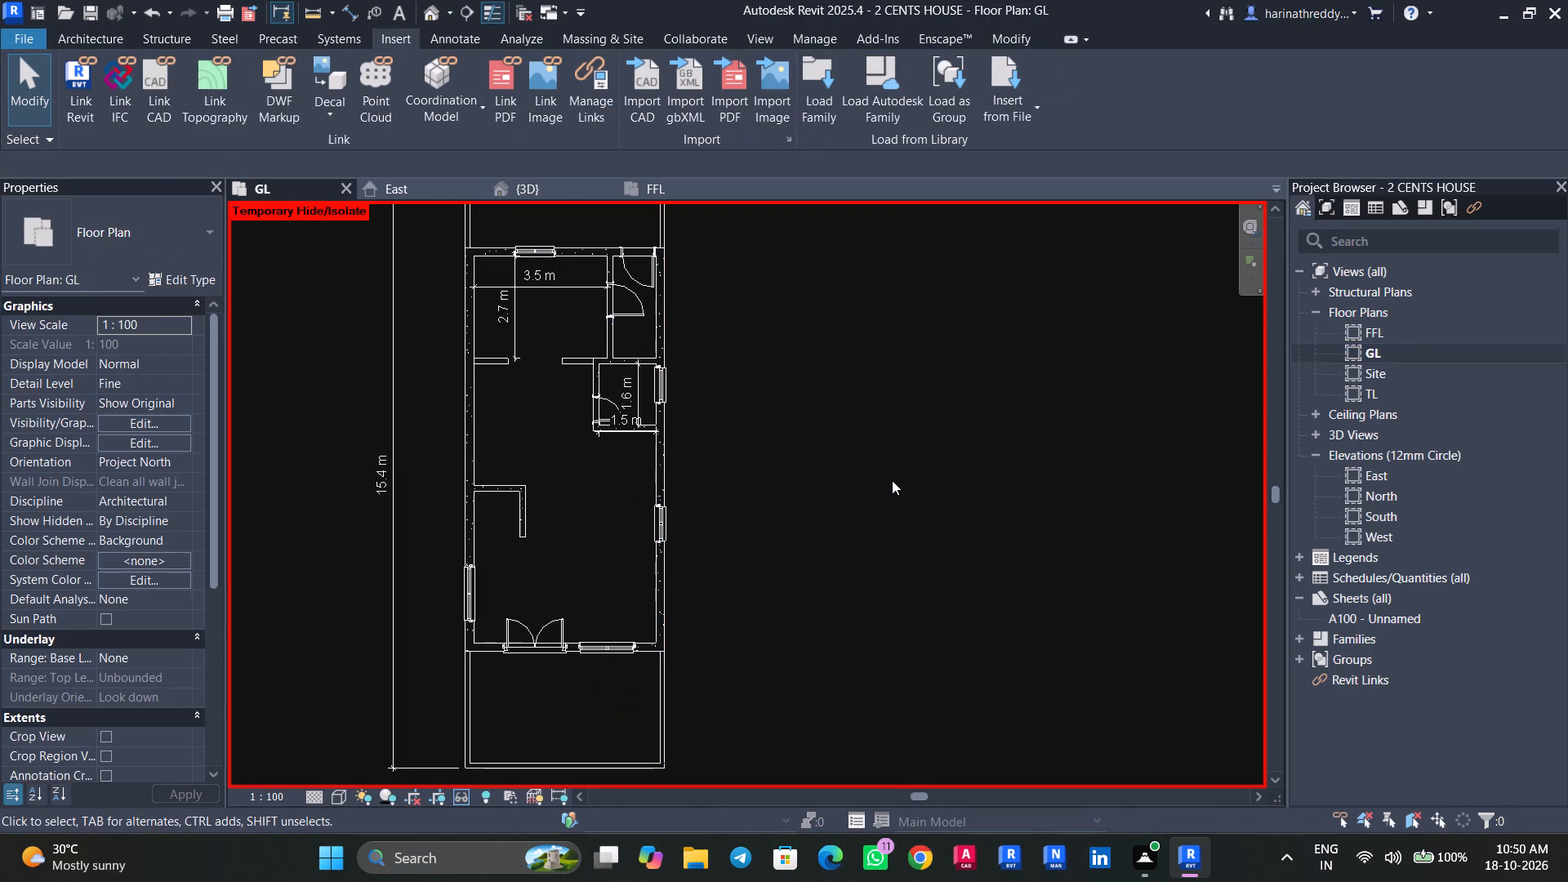
Examine the GL floor plan, checking the east exterior wall, its windows and the room partitions.
scroll(674, 533, up, 5)
middle_drag(817, 546, 1107, 578)
scroll(1109, 572, down, 4)
scroll(1105, 568, up, 1)
scroll(1105, 568, down, 3)
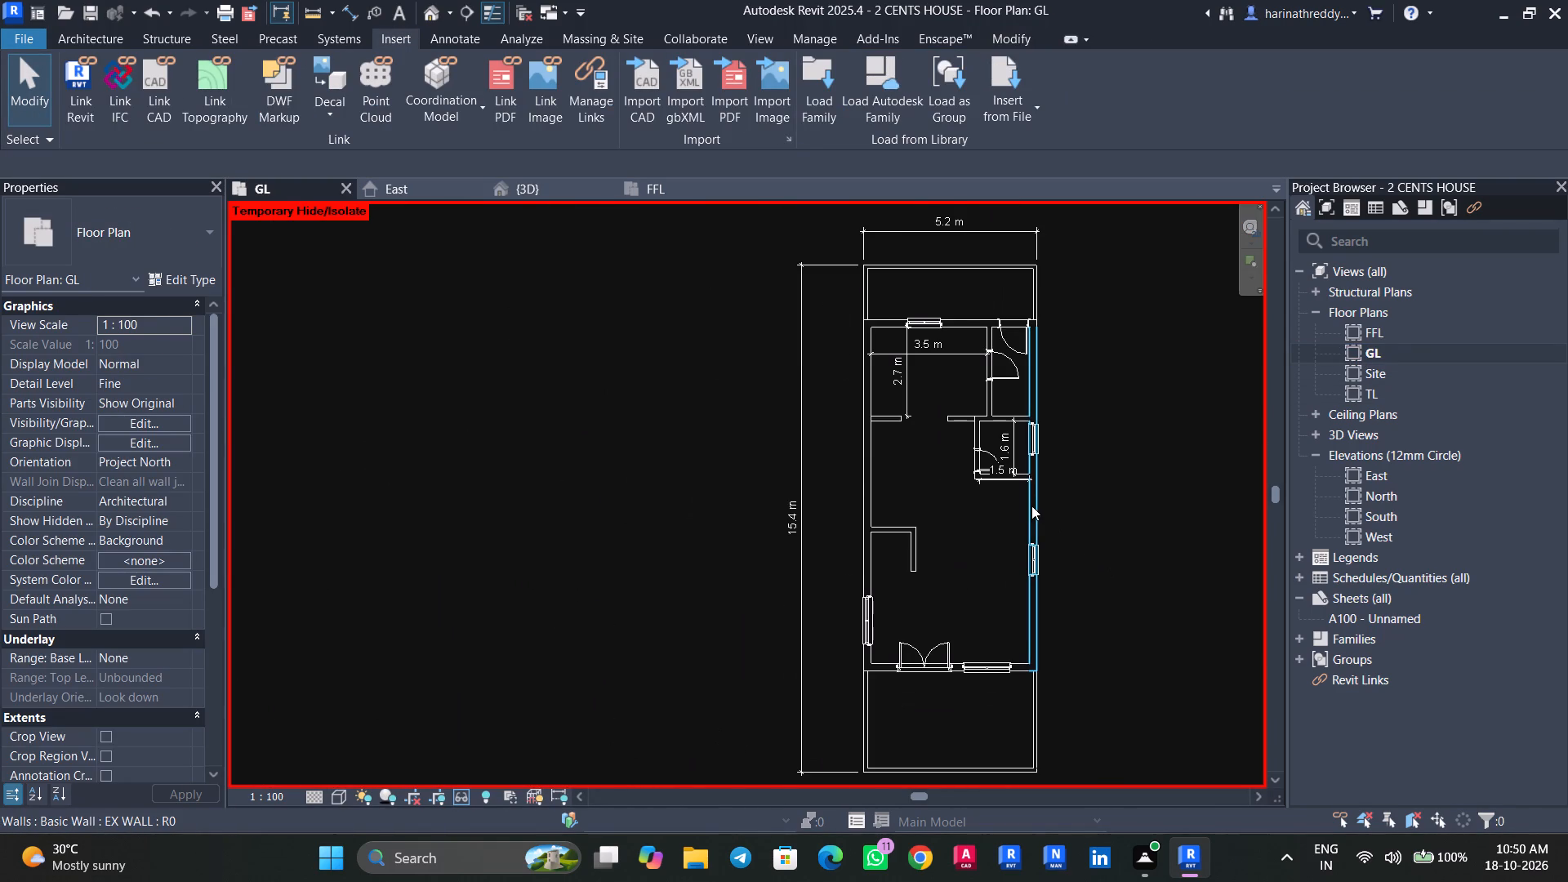
click(1031, 506)
scroll(1031, 506, up, 3)
middle_drag(1134, 515, 1035, 603)
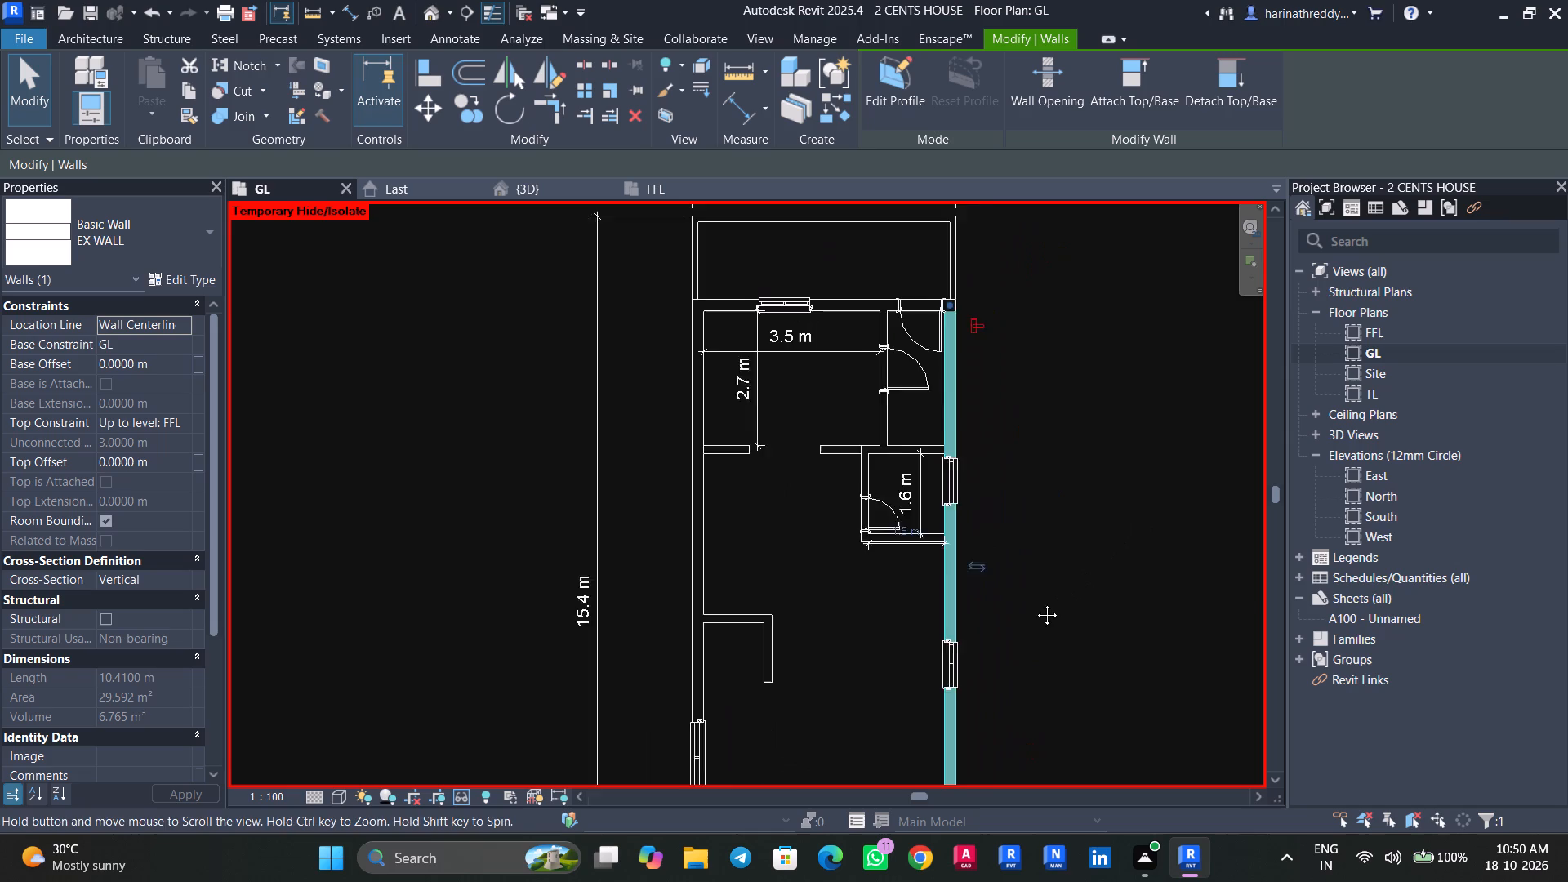
middle_drag(1035, 603, 1001, 623)
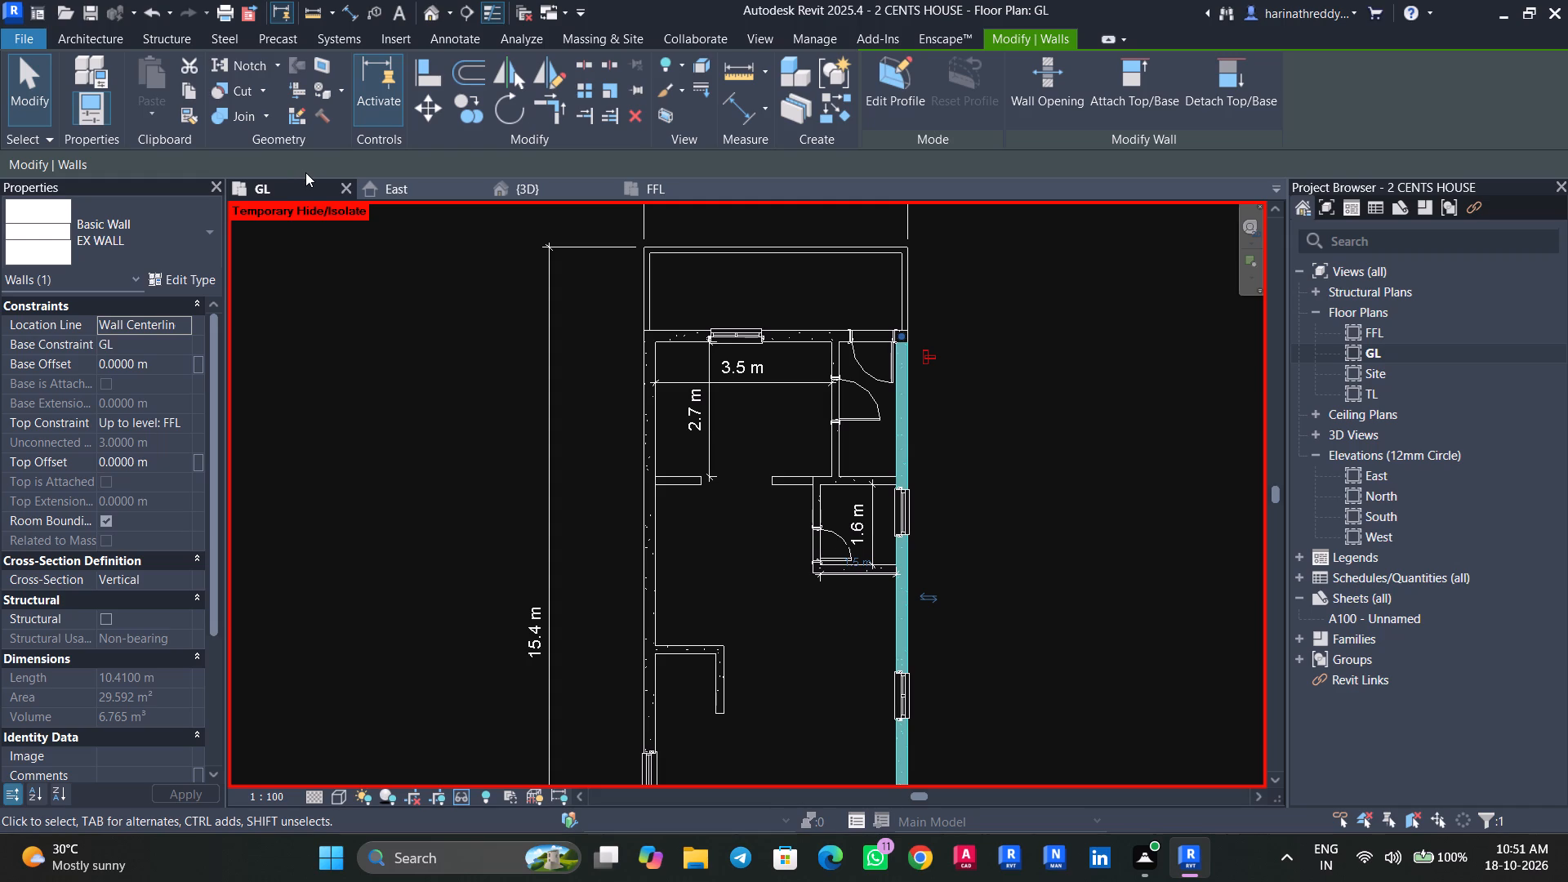
key(Escape)
key(Escape)
scroll(749, 549, down, 4)
shift+middle_drag(750, 551, 724, 525)
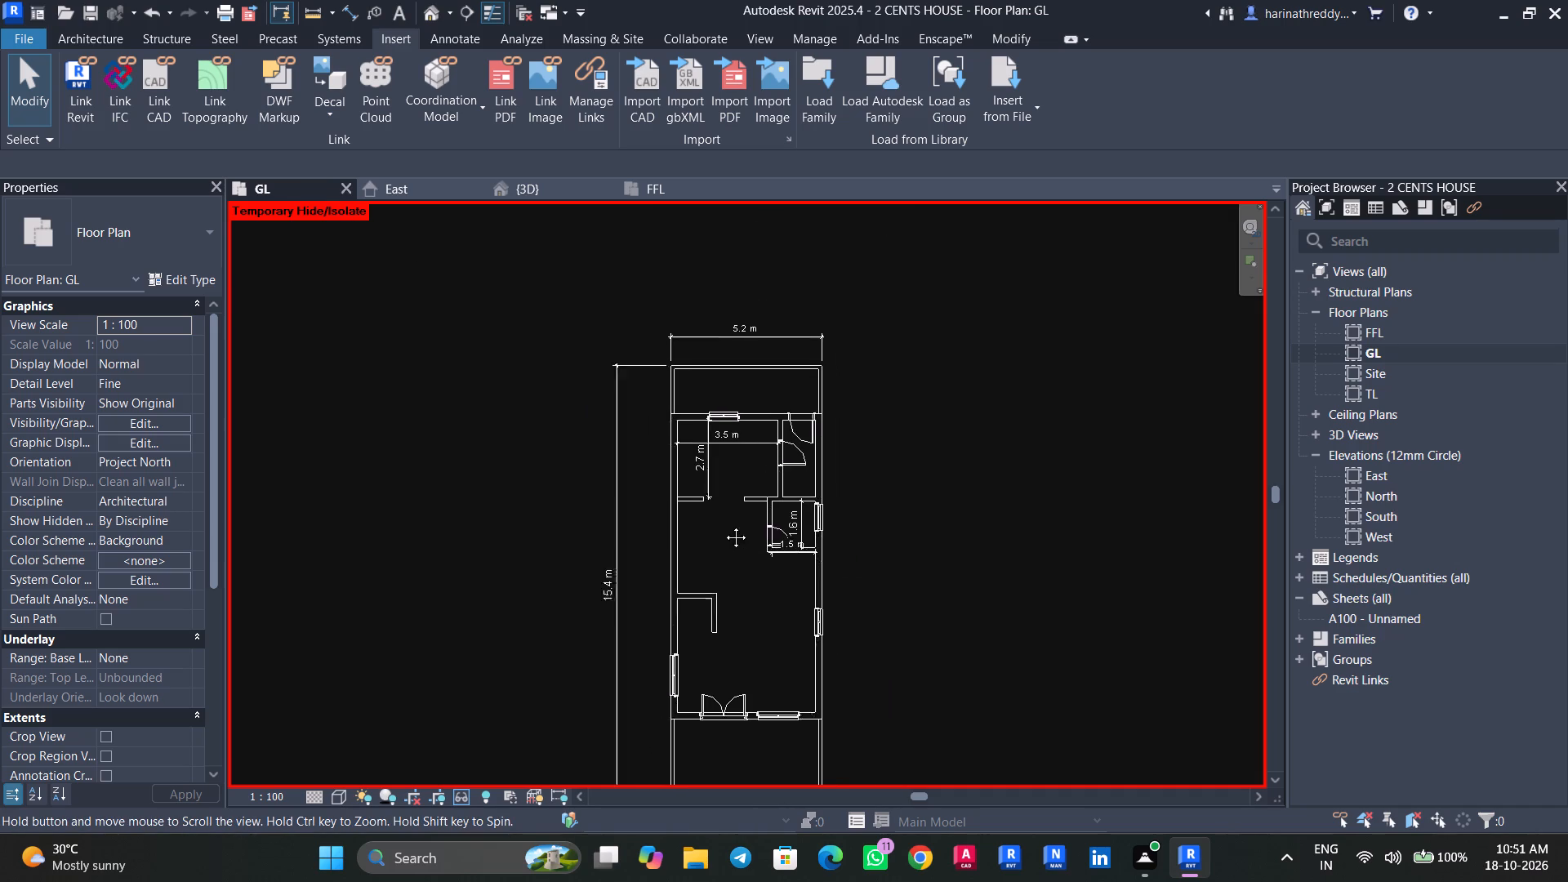
shift+middle_drag(724, 525, 720, 484)
scroll(728, 533, up, 3)
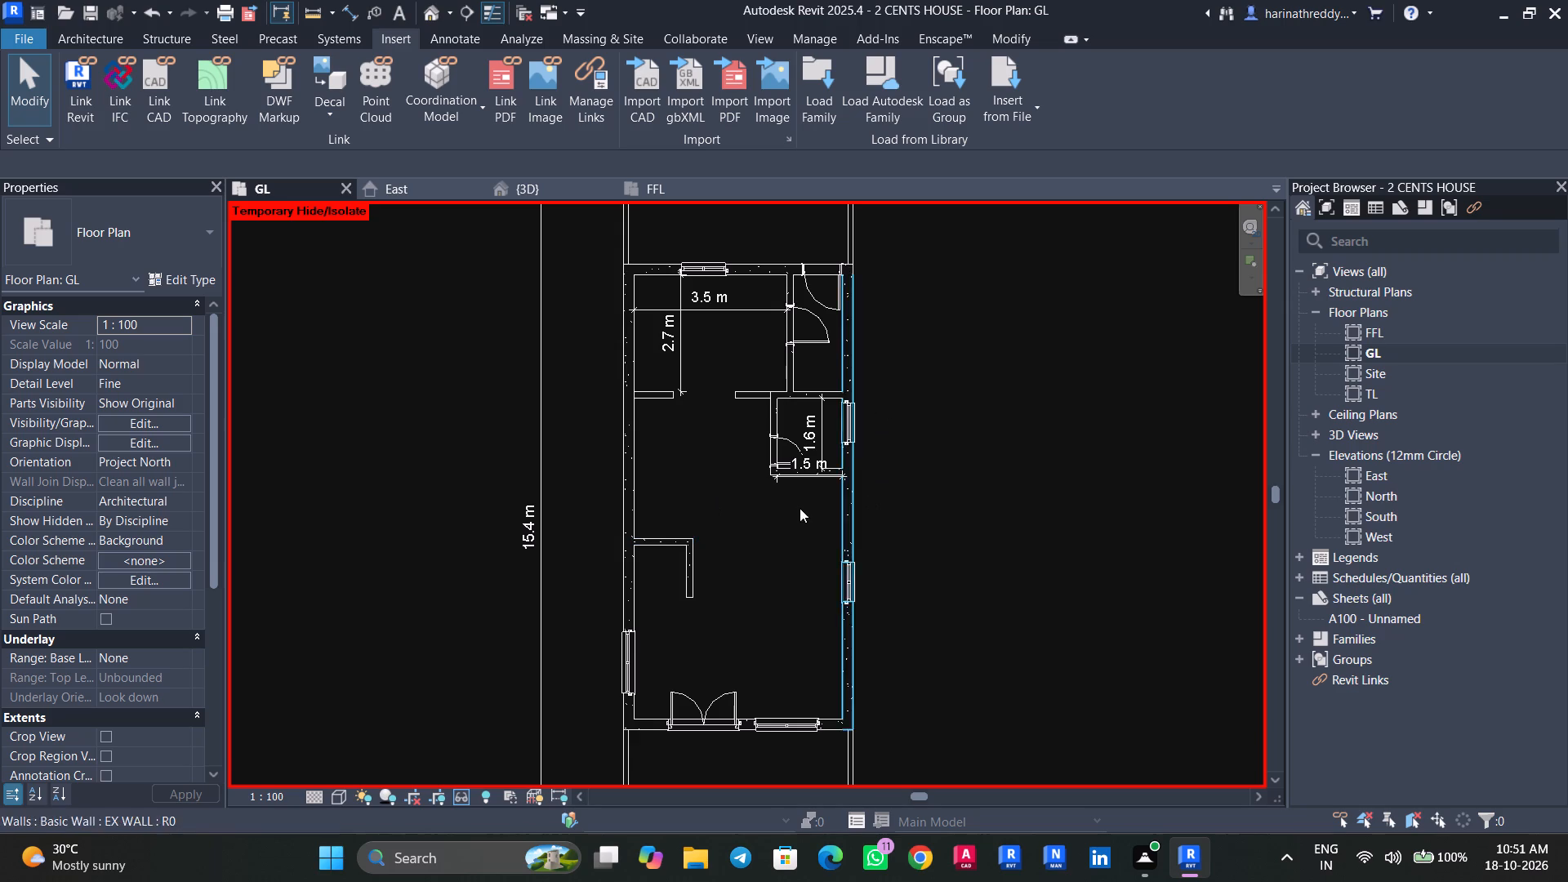
Reset the temporary hide in the GL floor plan to bring back the reference plan image.
scroll(791, 483, down, 3)
middle_drag(791, 485, 768, 481)
scroll(790, 485, up, 1)
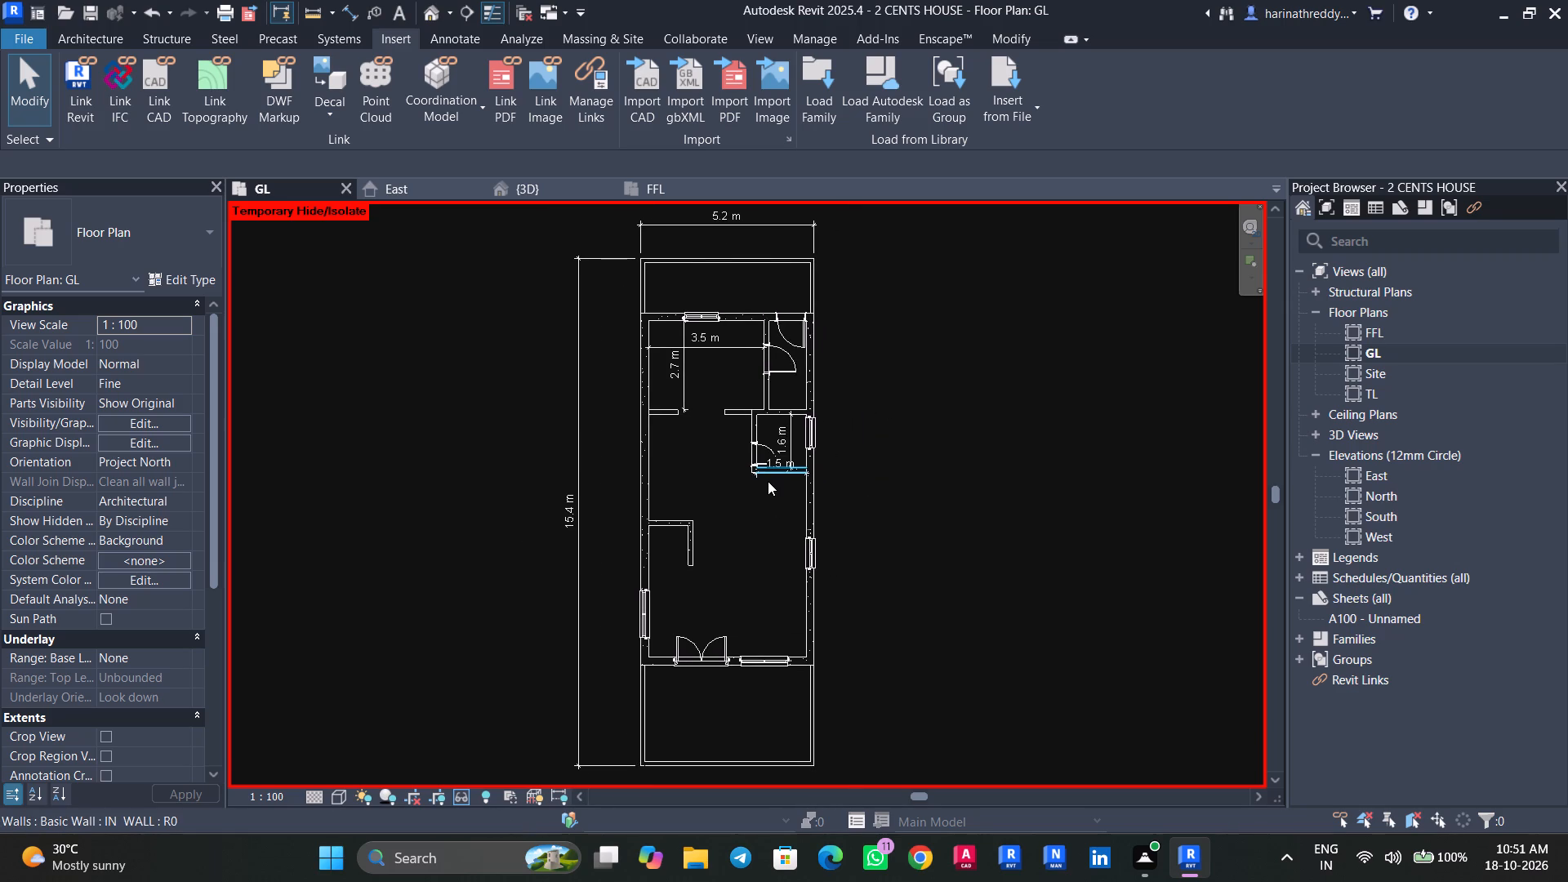
text(HR)
Examine the front entrance, the rear rooms and the 0.9M door in the rear wall in the 3D view.
click(544, 190)
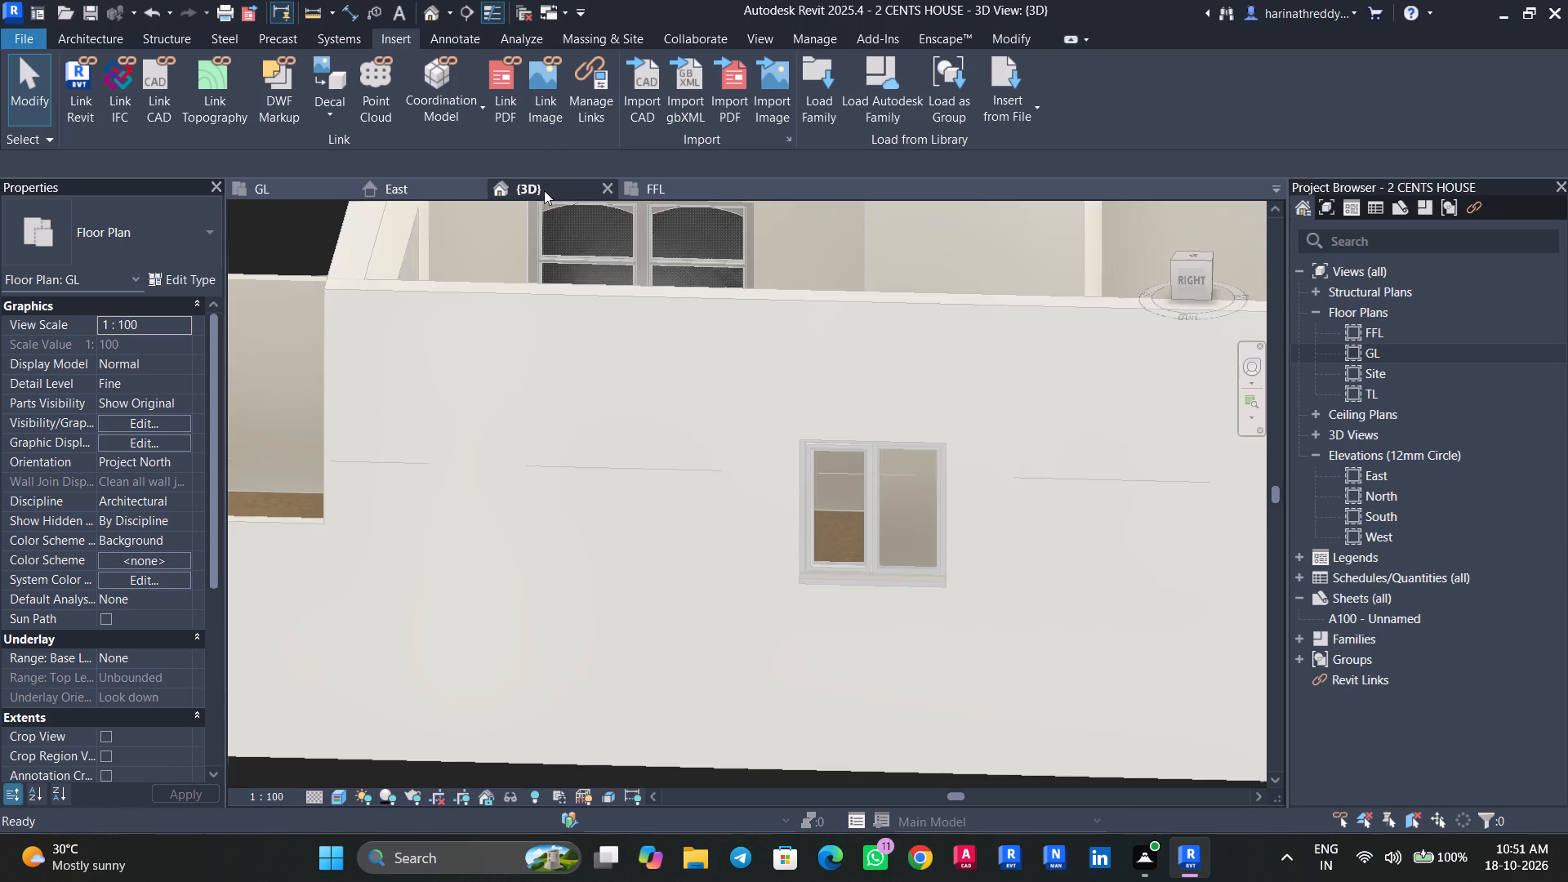
scroll(707, 561, down, 4)
shift+middle_drag(700, 568, 804, 574)
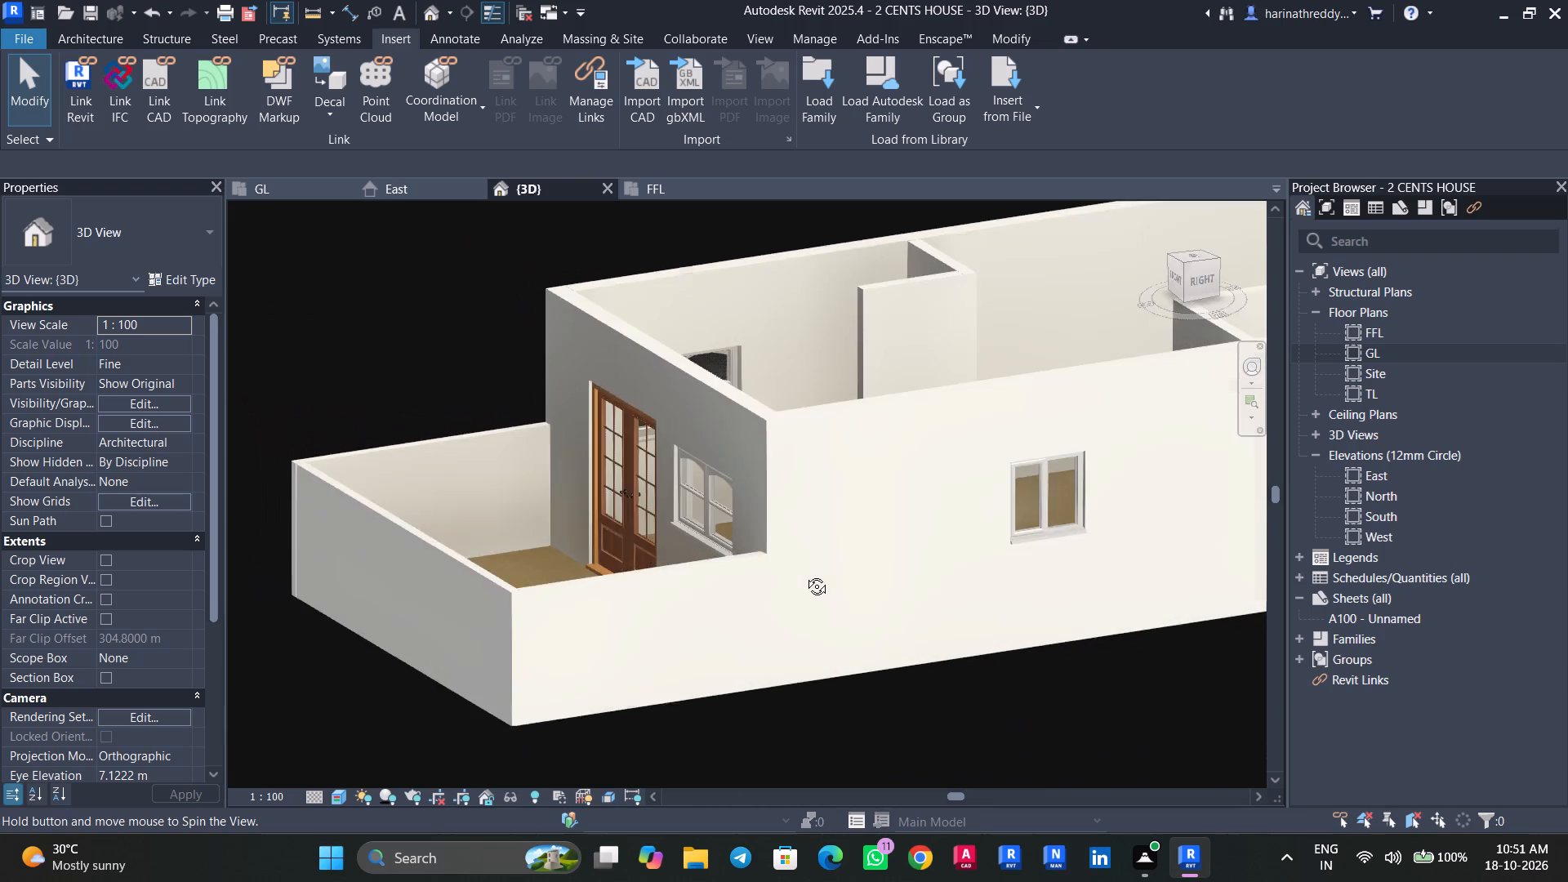
shift+middle_drag(804, 574, 920, 605)
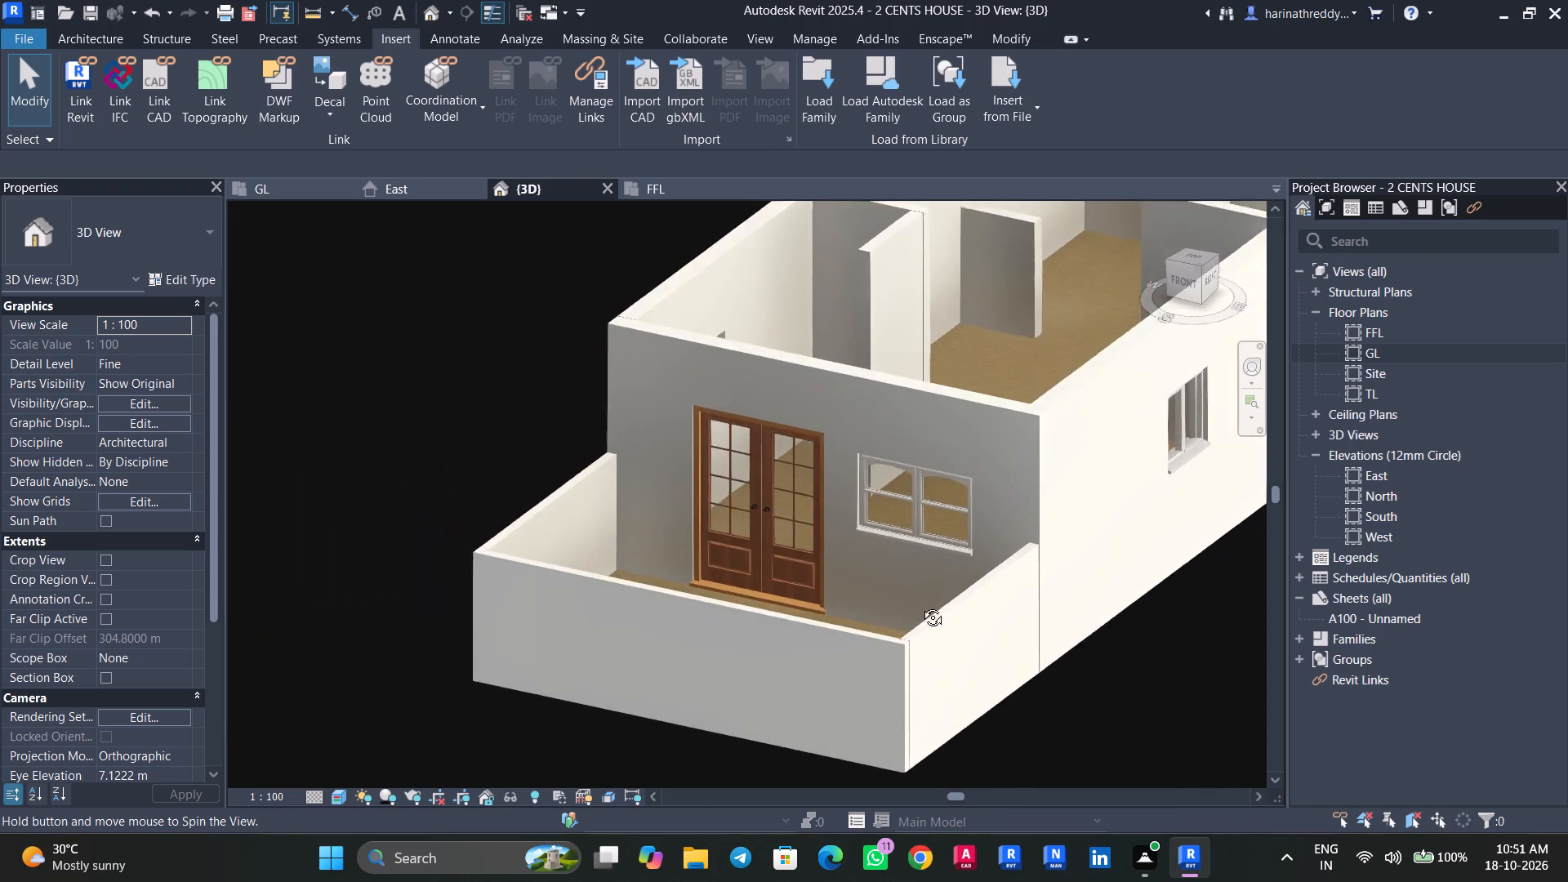
shift+middle_drag(920, 605, 991, 598)
shift+middle_drag(968, 553, 953, 637)
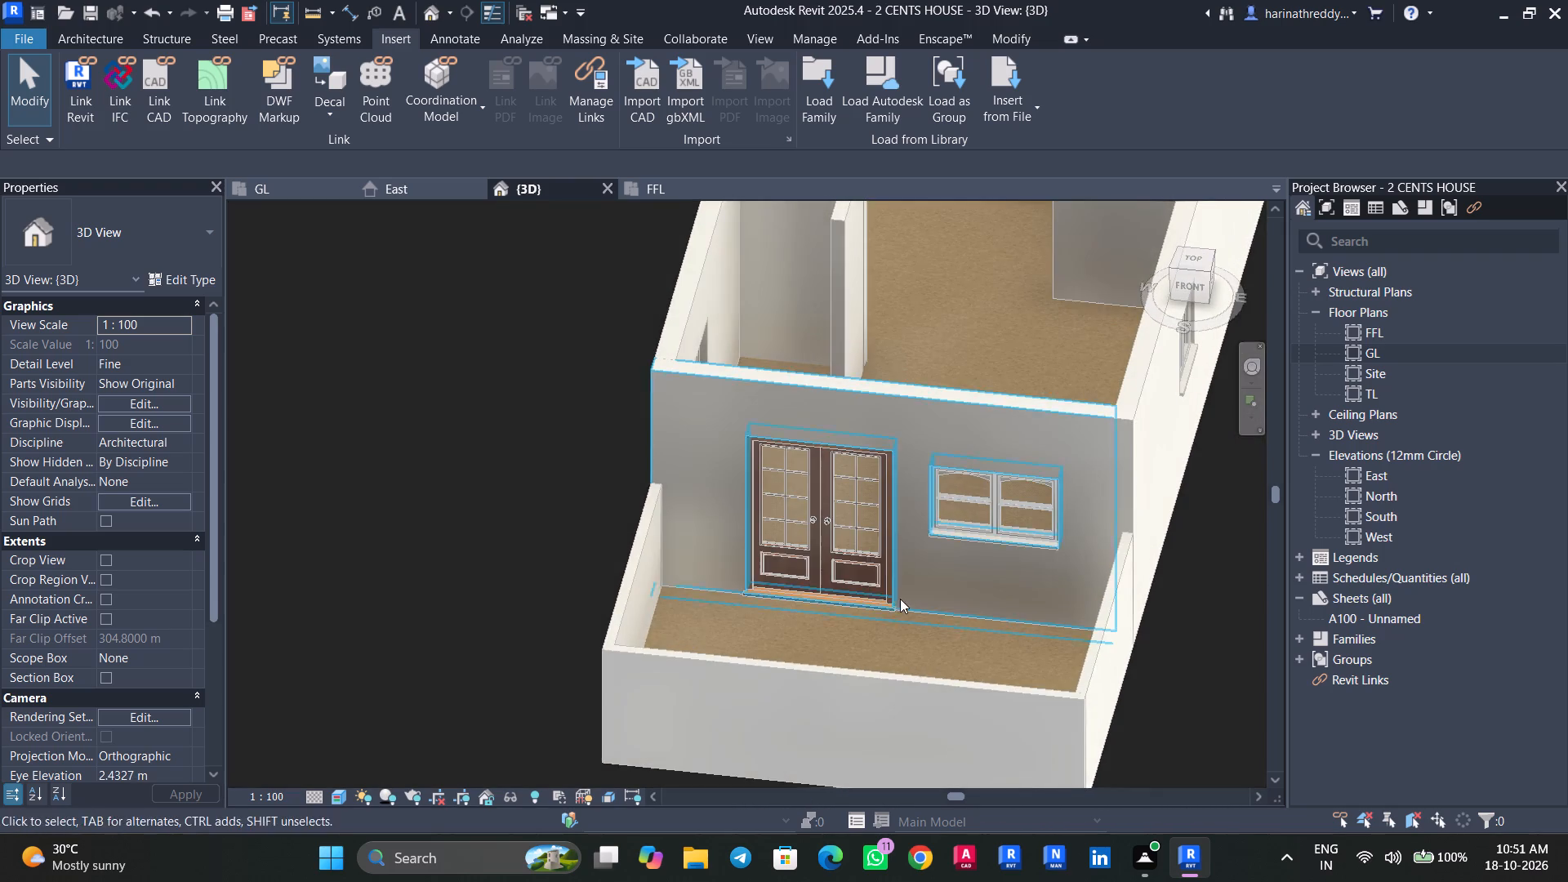
scroll(895, 608, down, 5)
shift+middle_drag(958, 396, 988, 533)
middle_drag(972, 434, 978, 766)
scroll(974, 758, up, 1)
scroll(1031, 457, up, 3)
click(1024, 456)
scroll(1008, 474, up, 4)
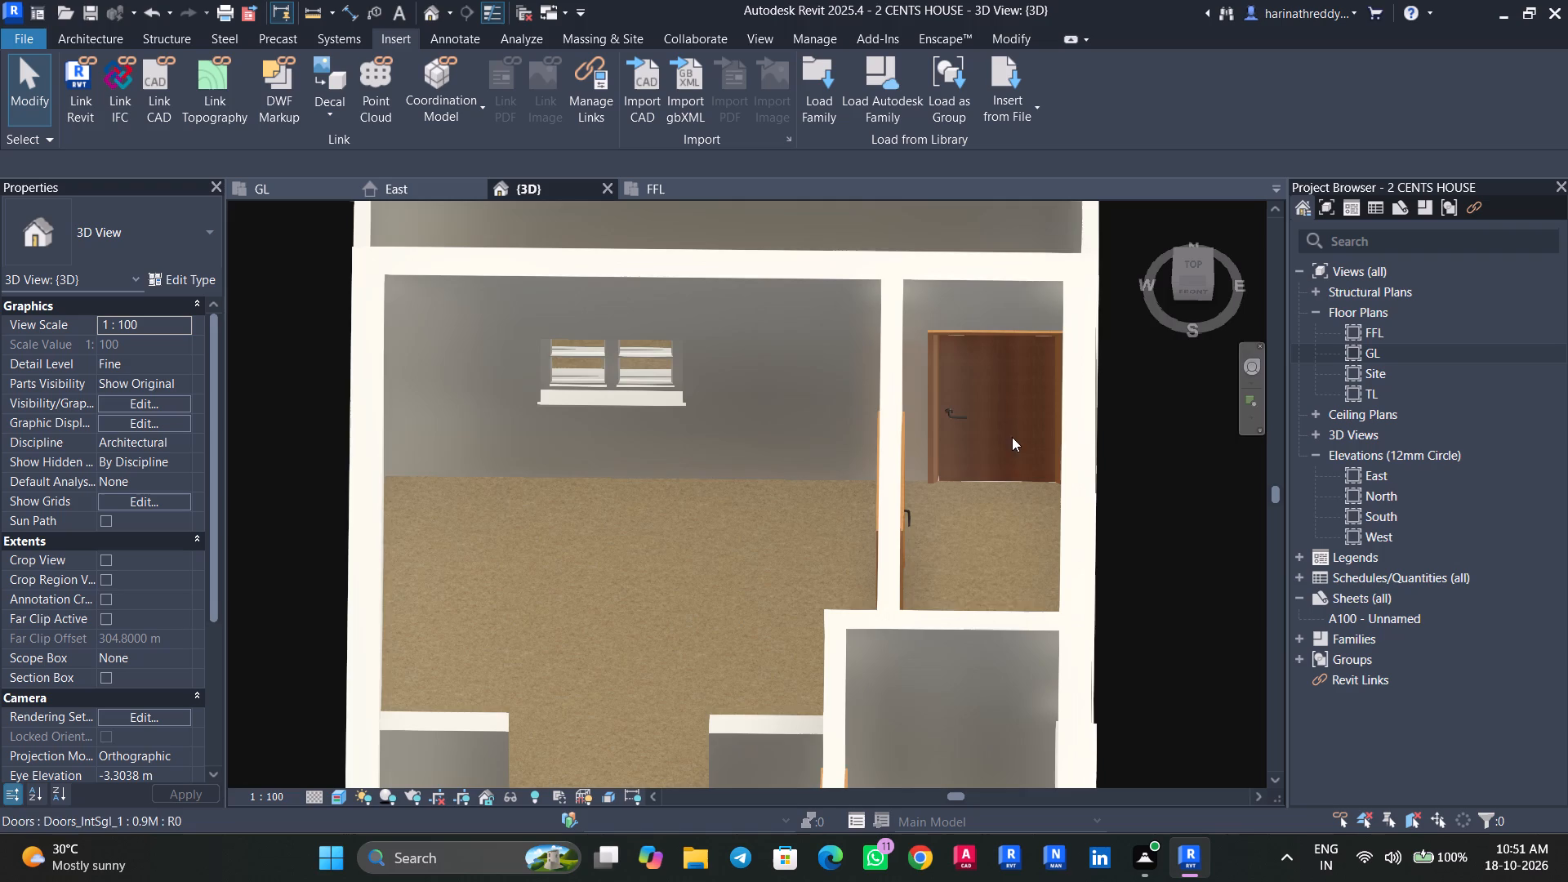
key(Escape)
click(975, 338)
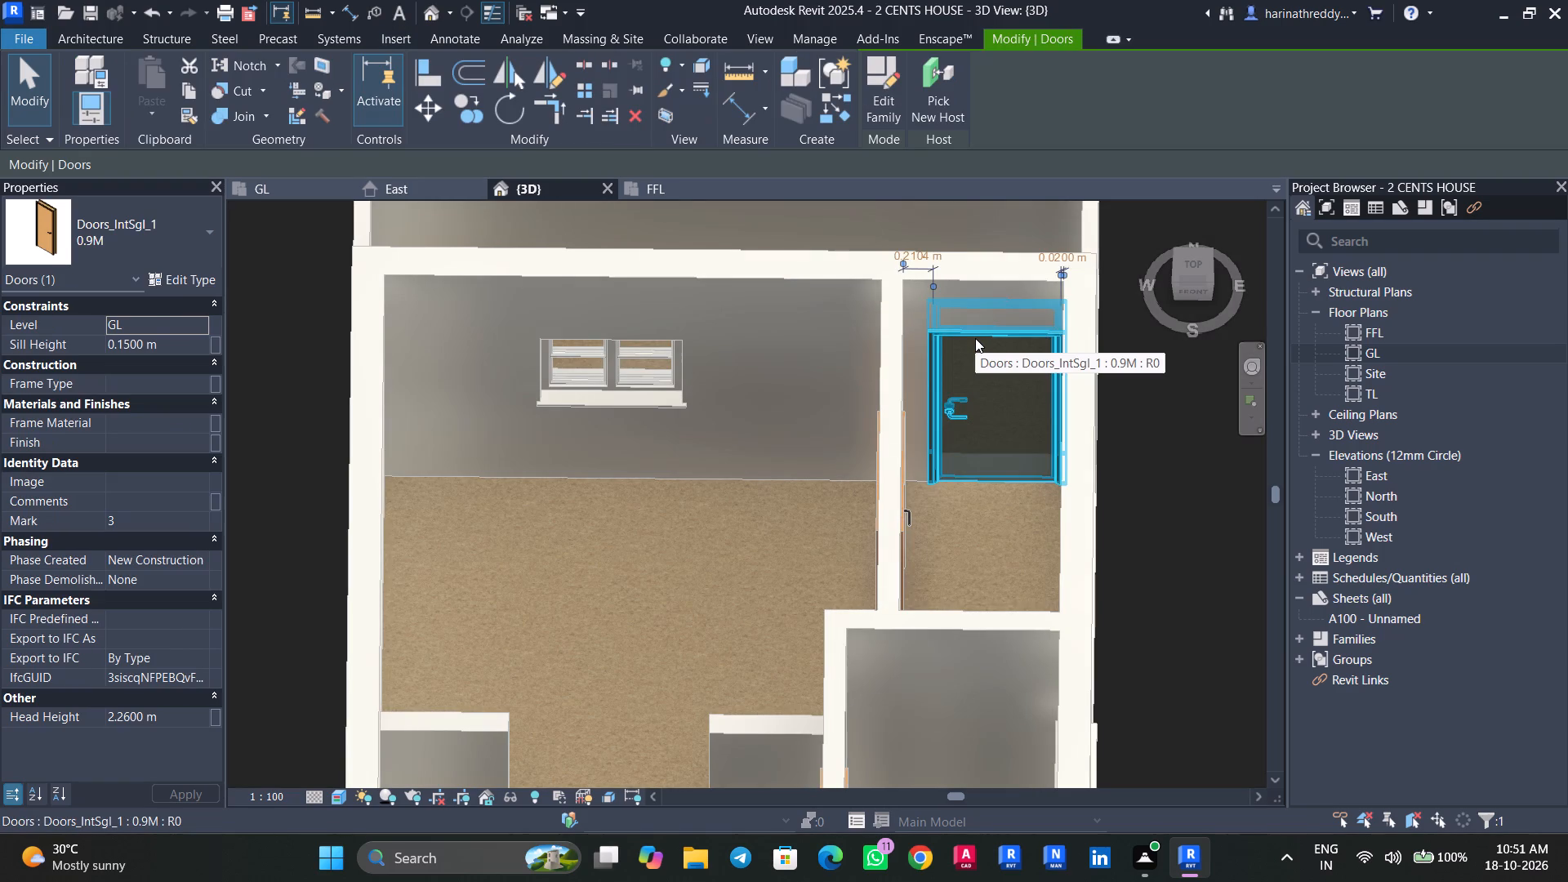
key(Escape)
key(Escape)
scroll(964, 495, down, 4)
shift+middle_drag(979, 552, 872, 104)
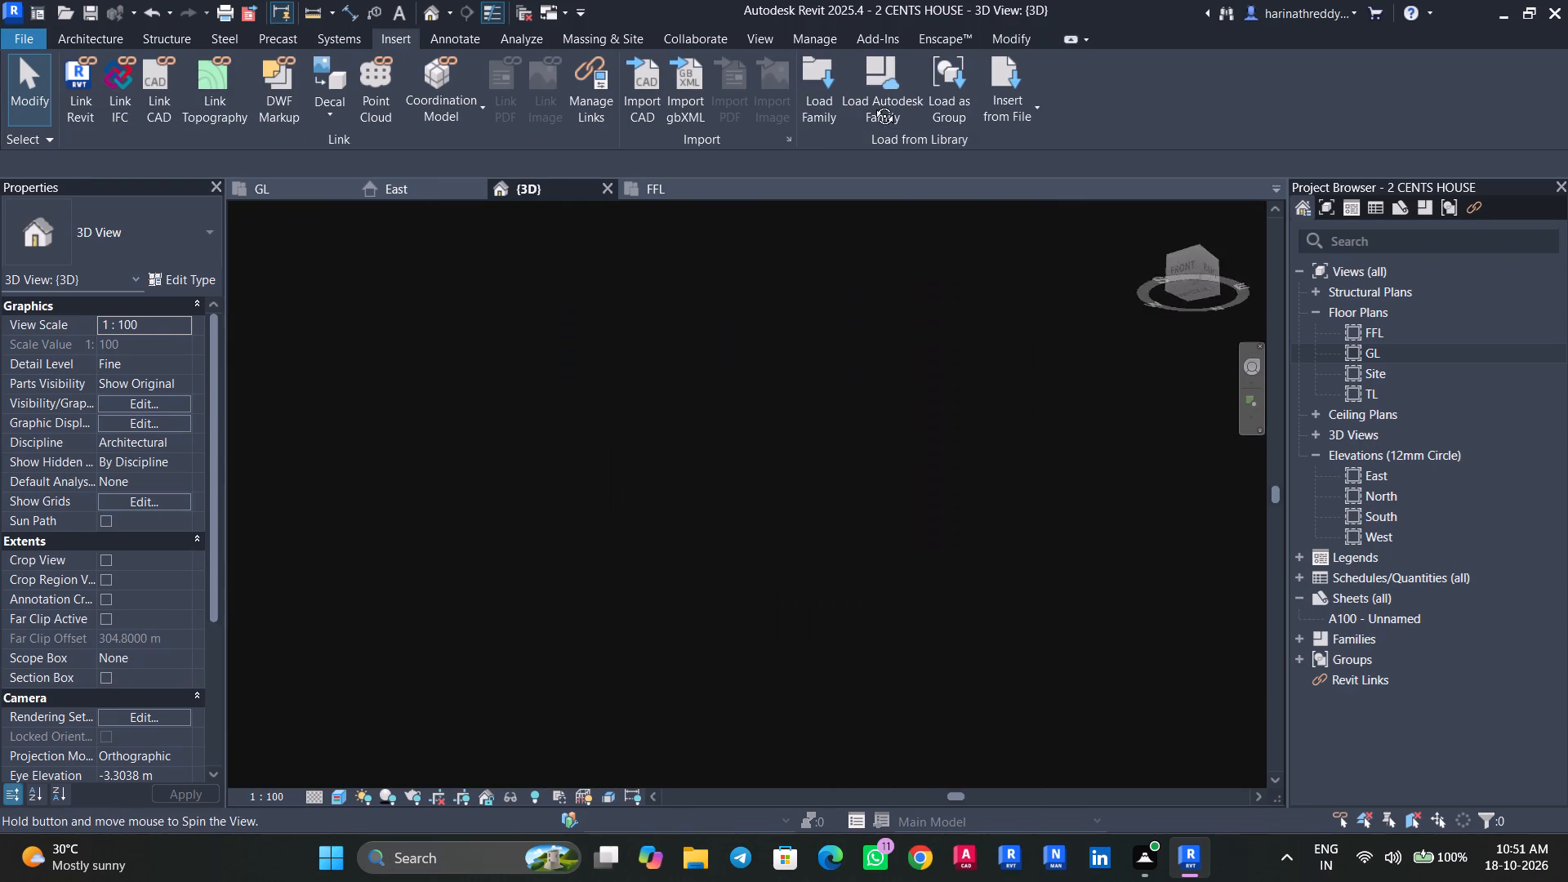
shift+middle_drag(872, 104, 932, 404)
scroll(940, 408, down, 4)
middle_drag(941, 408, 744, 130)
scroll(704, 258, down, 4)
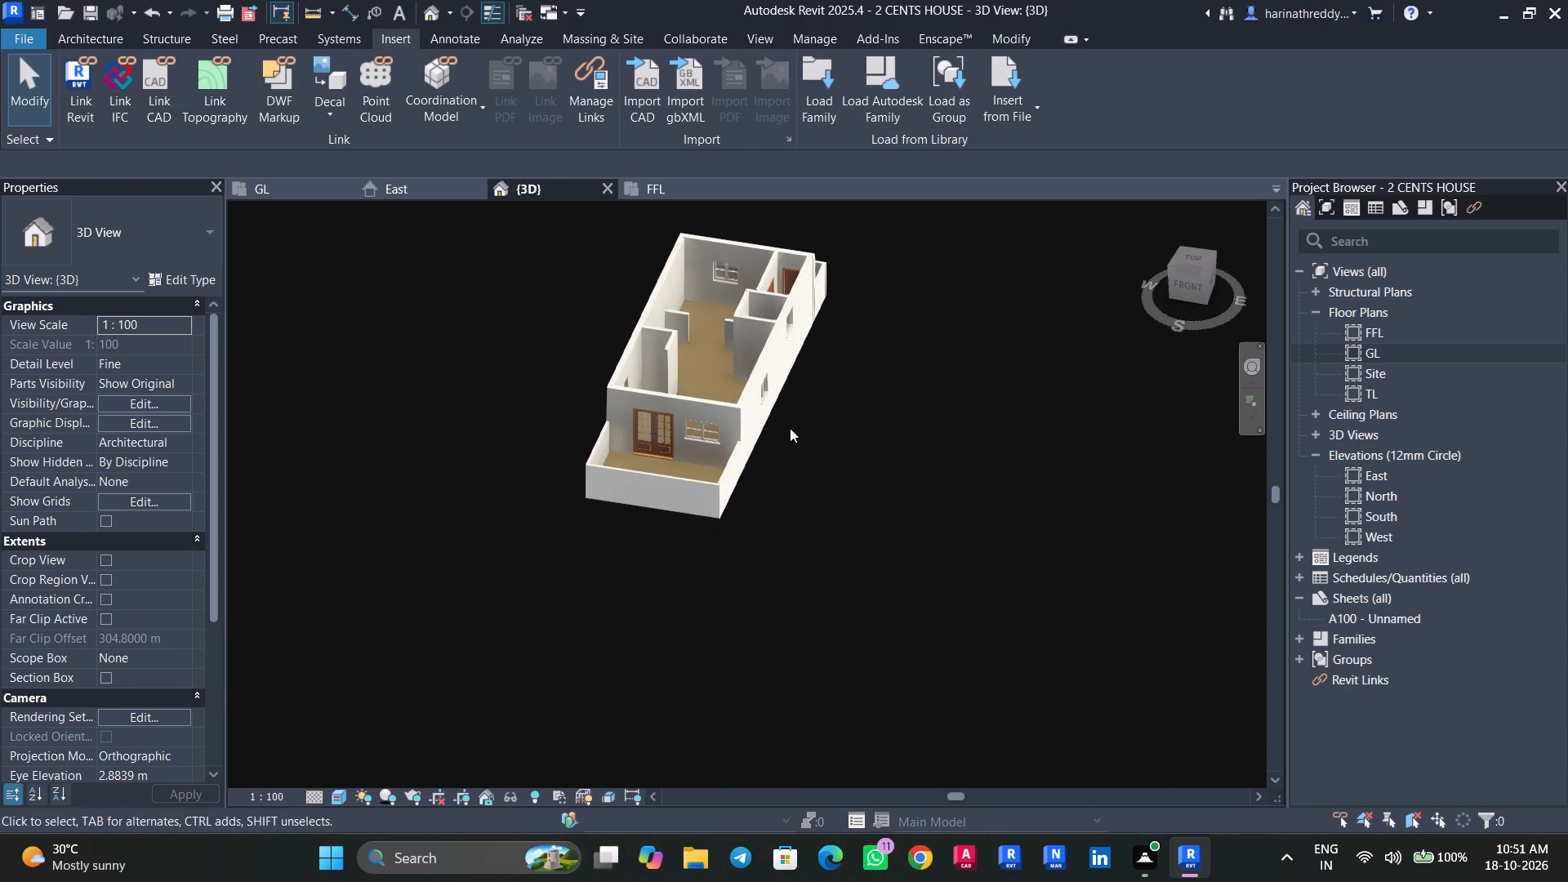
Examine the 0.7M interior door, its sill and its host partition wall at floor level in the 3D view.
shift+middle_drag(830, 444, 1043, 474)
key(Escape)
key(Escape)
scroll(610, 254, up, 8)
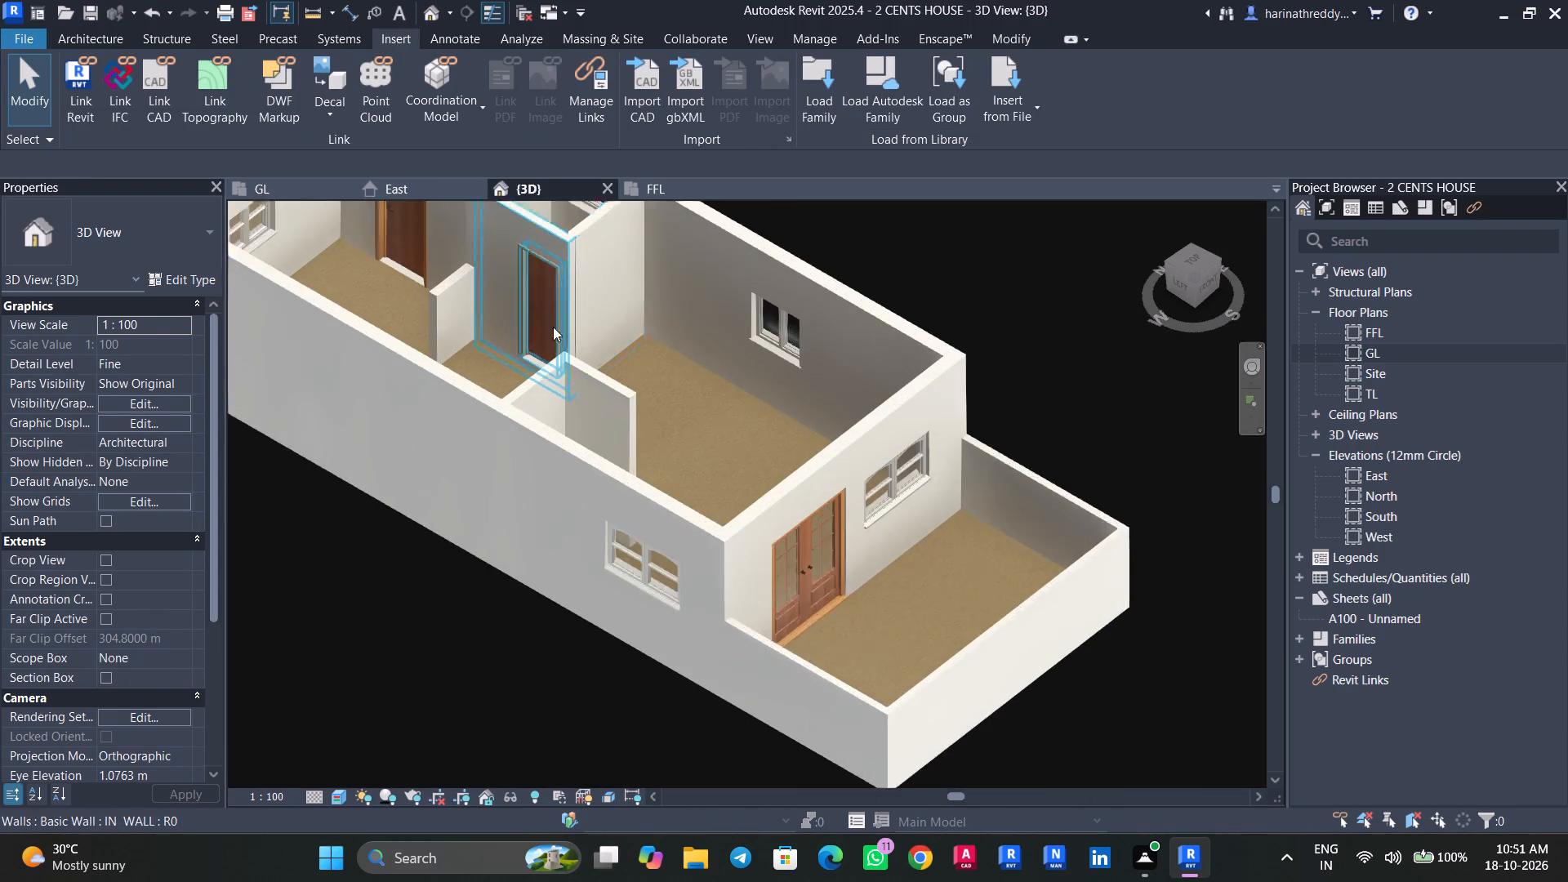
click(510, 326)
scroll(510, 326, up, 6)
shift+middle_drag(497, 333, 497, 336)
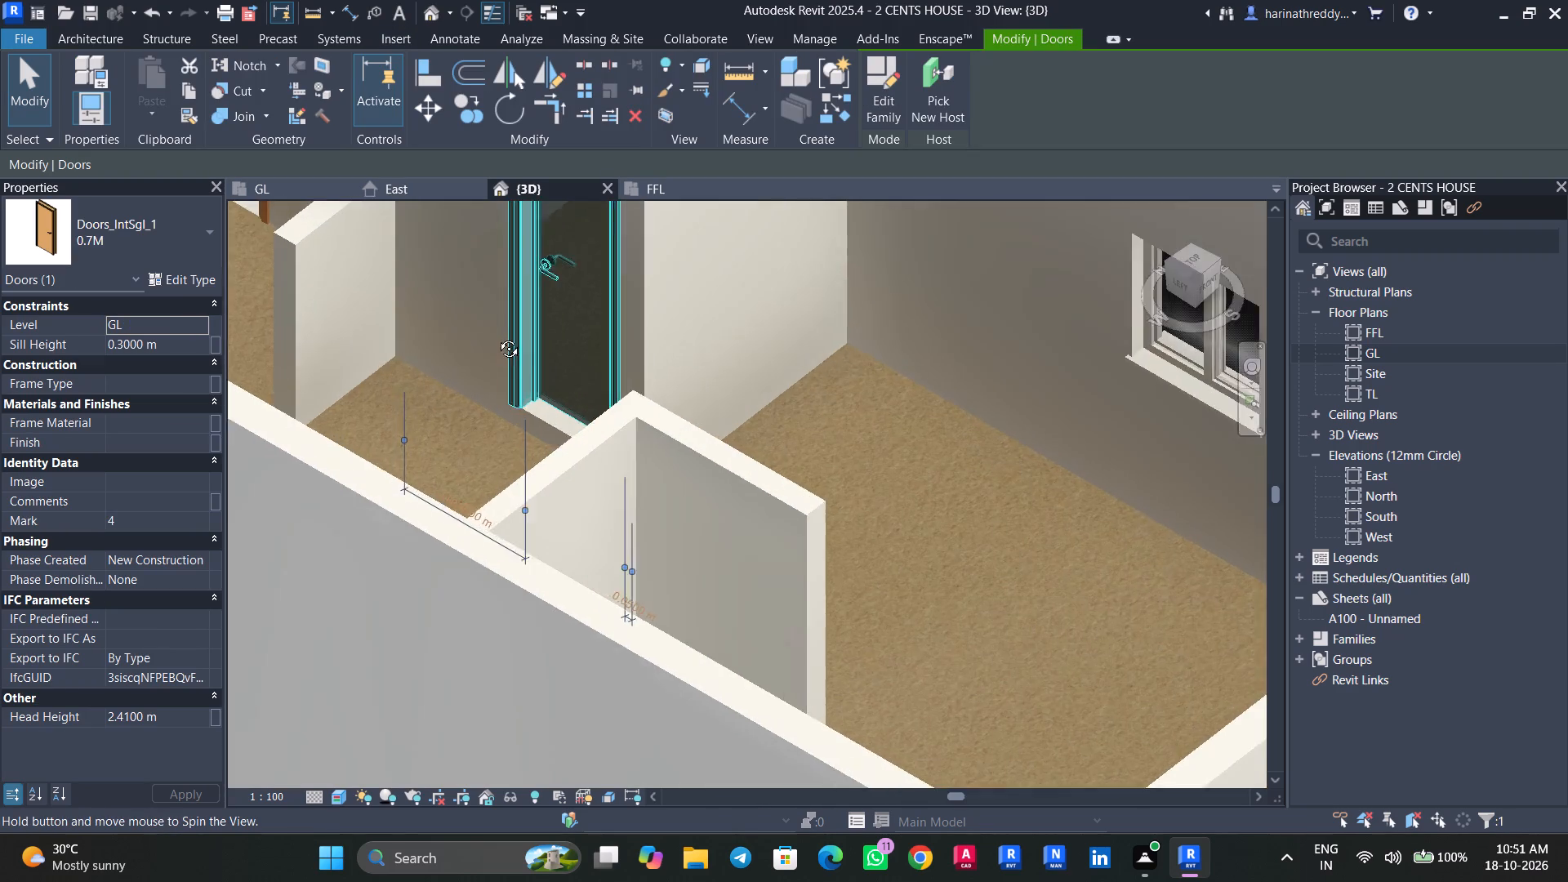
shift+middle_drag(497, 336, 564, 367)
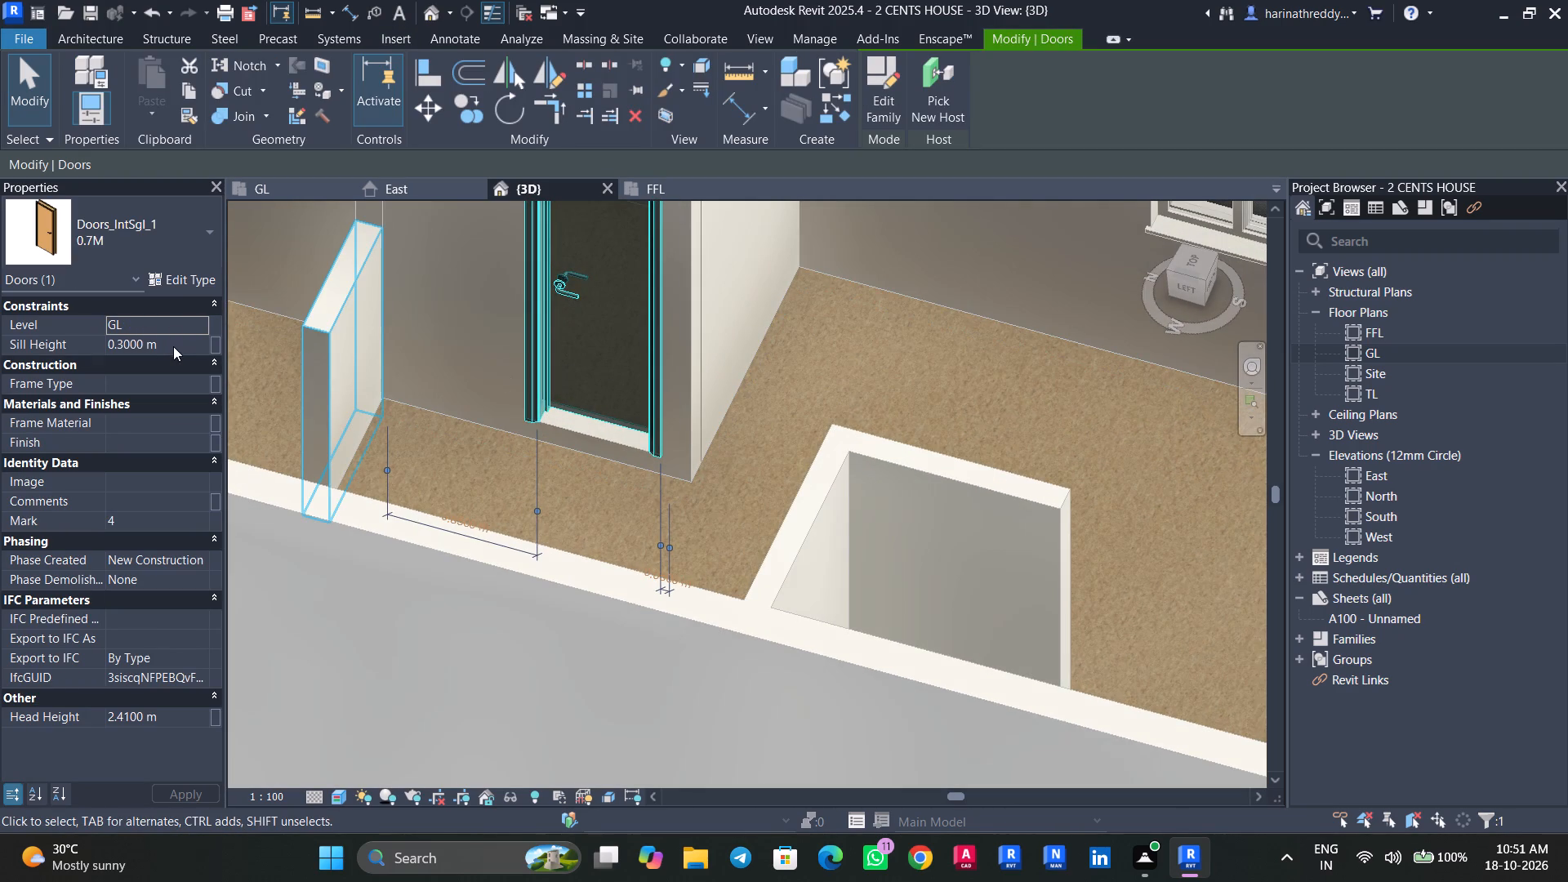
key(Escape)
key(Escape)
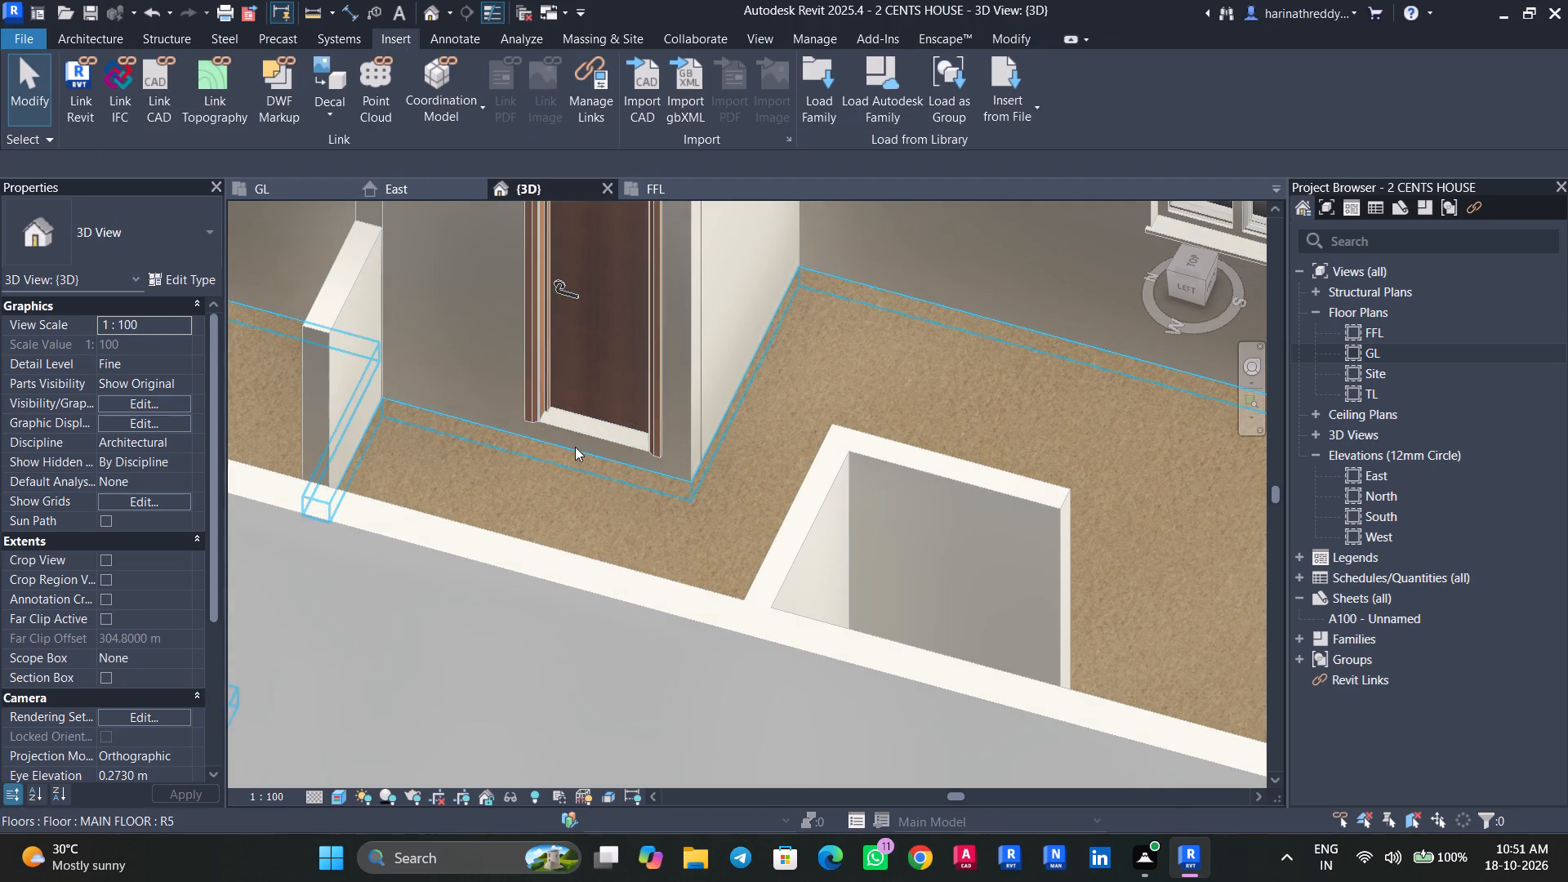
click(581, 437)
middle_drag(575, 433, 553, 476)
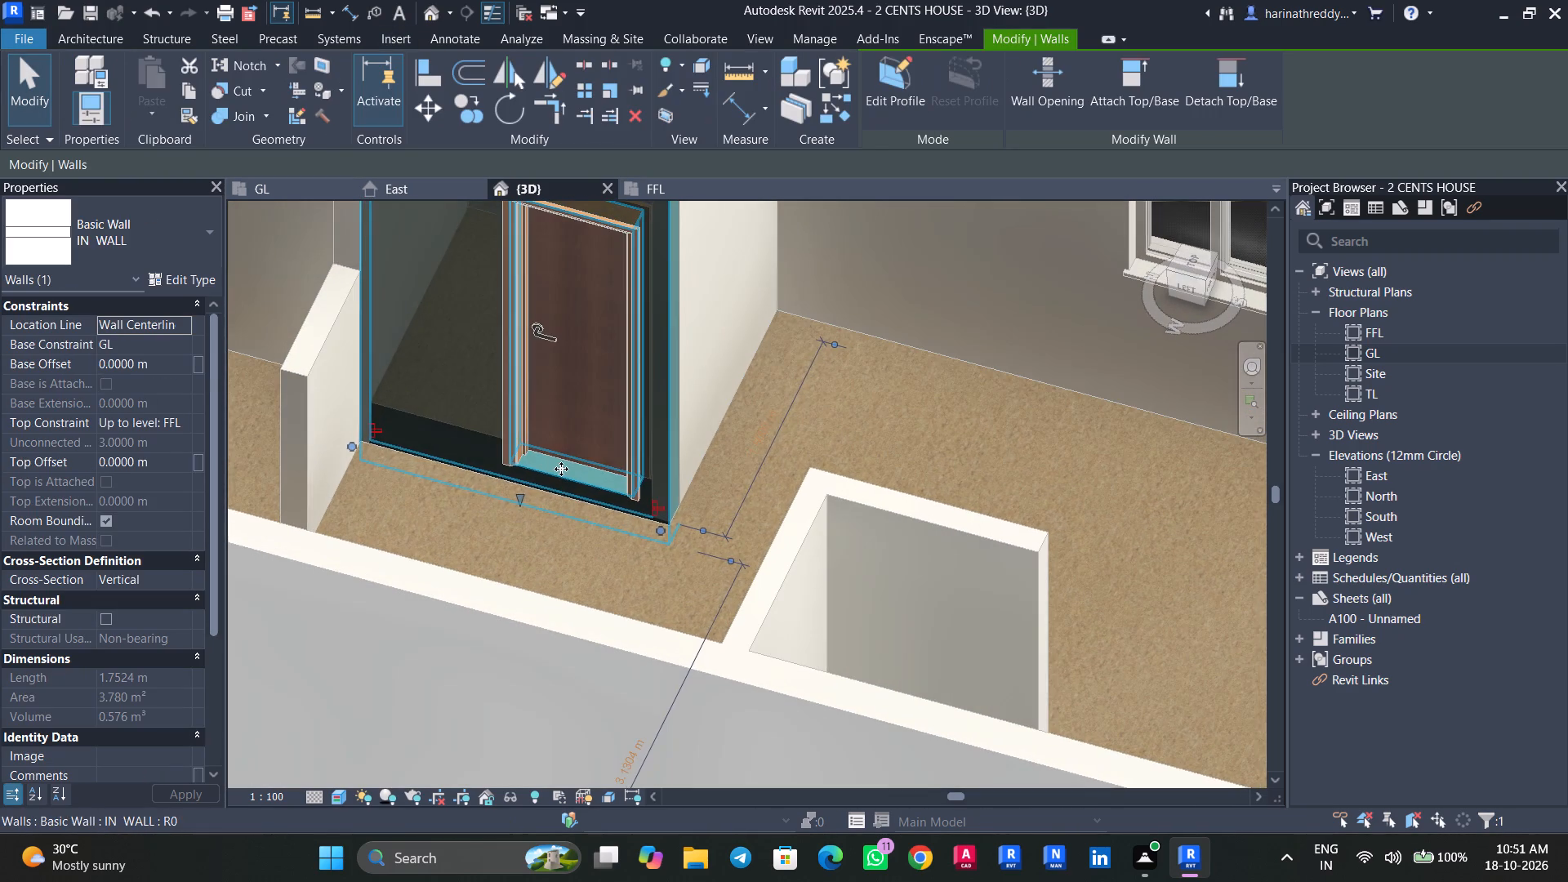
key(Escape)
key(Escape)
Examine the partitions, interior doors and exterior windows from the west, front and east sides in the 3D view.
scroll(416, 421, up, 1)
scroll(416, 421, down, 3)
shift+middle_drag(408, 419, 368, 372)
shift+scroll(403, 416, up, 1)
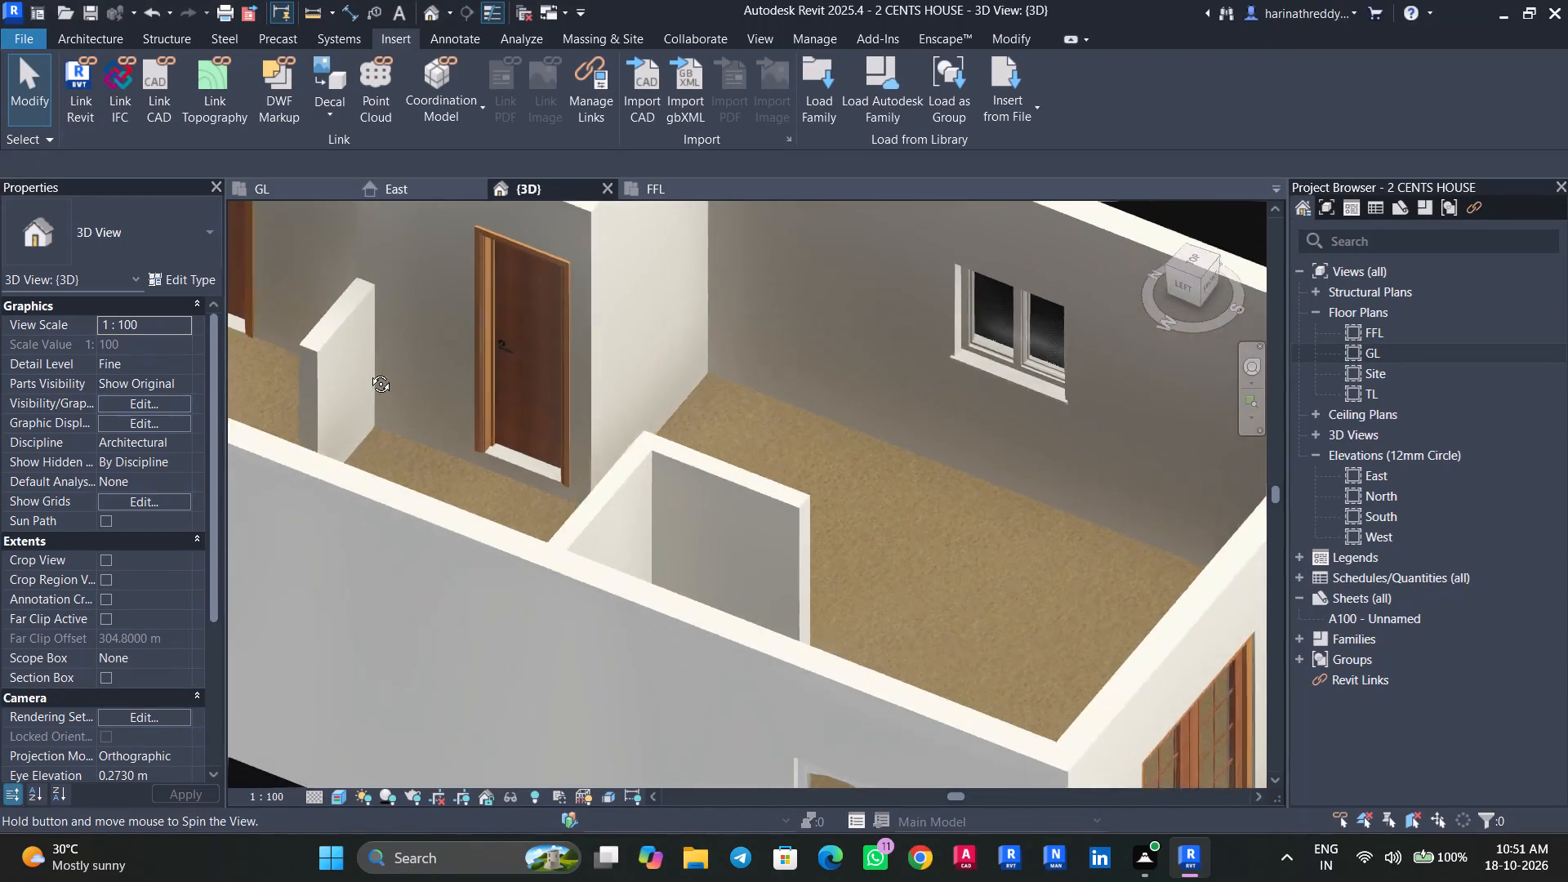
shift+middle_drag(368, 372, 281, 346)
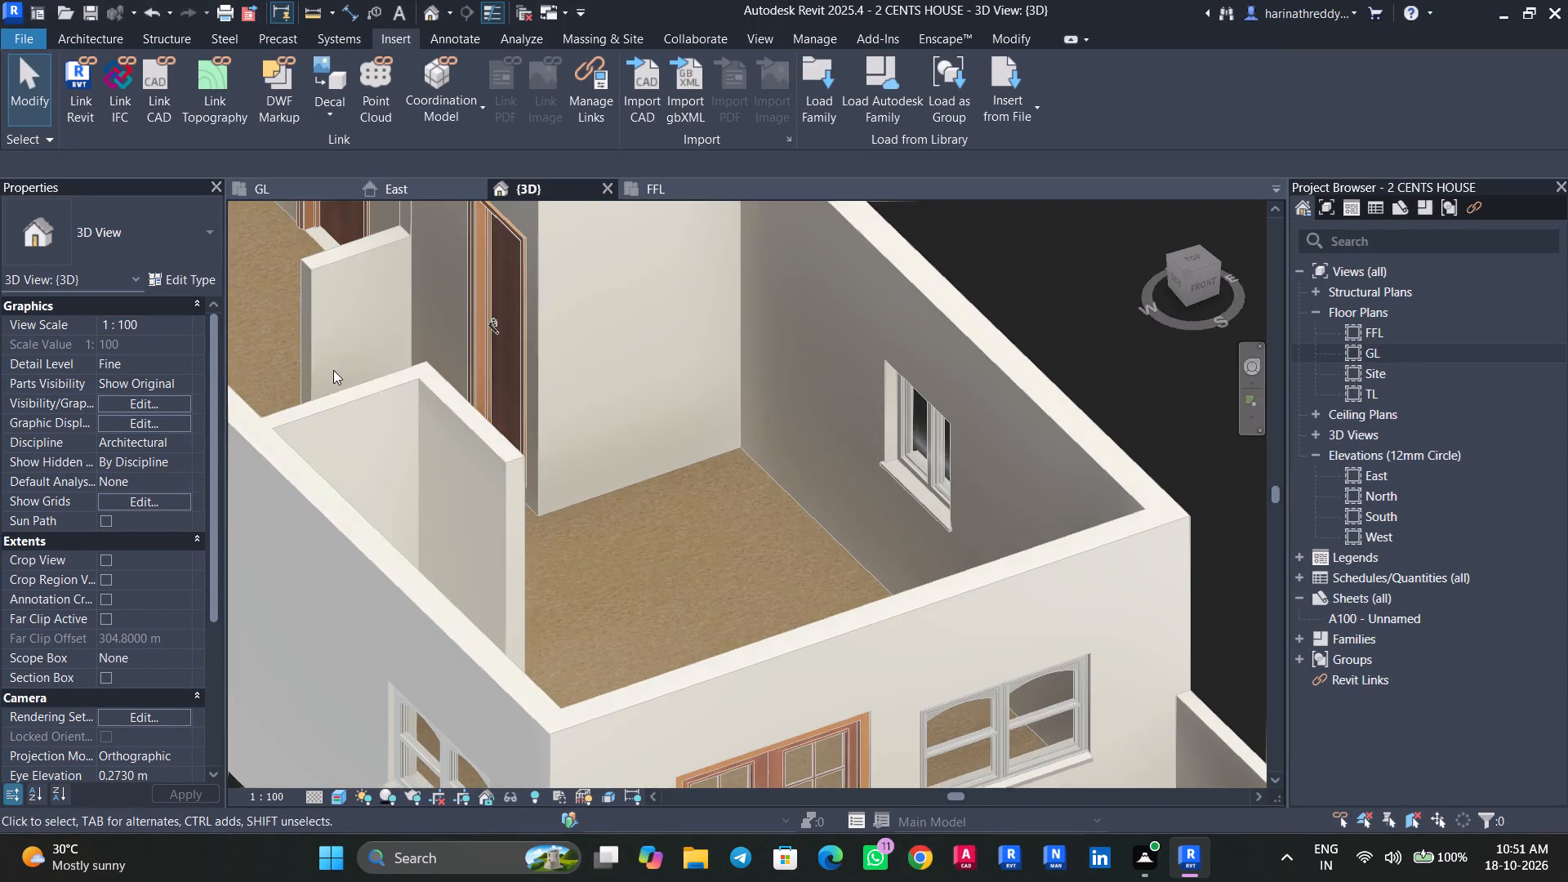
scroll(590, 417, down, 5)
shift+middle_drag(595, 421, 349, 400)
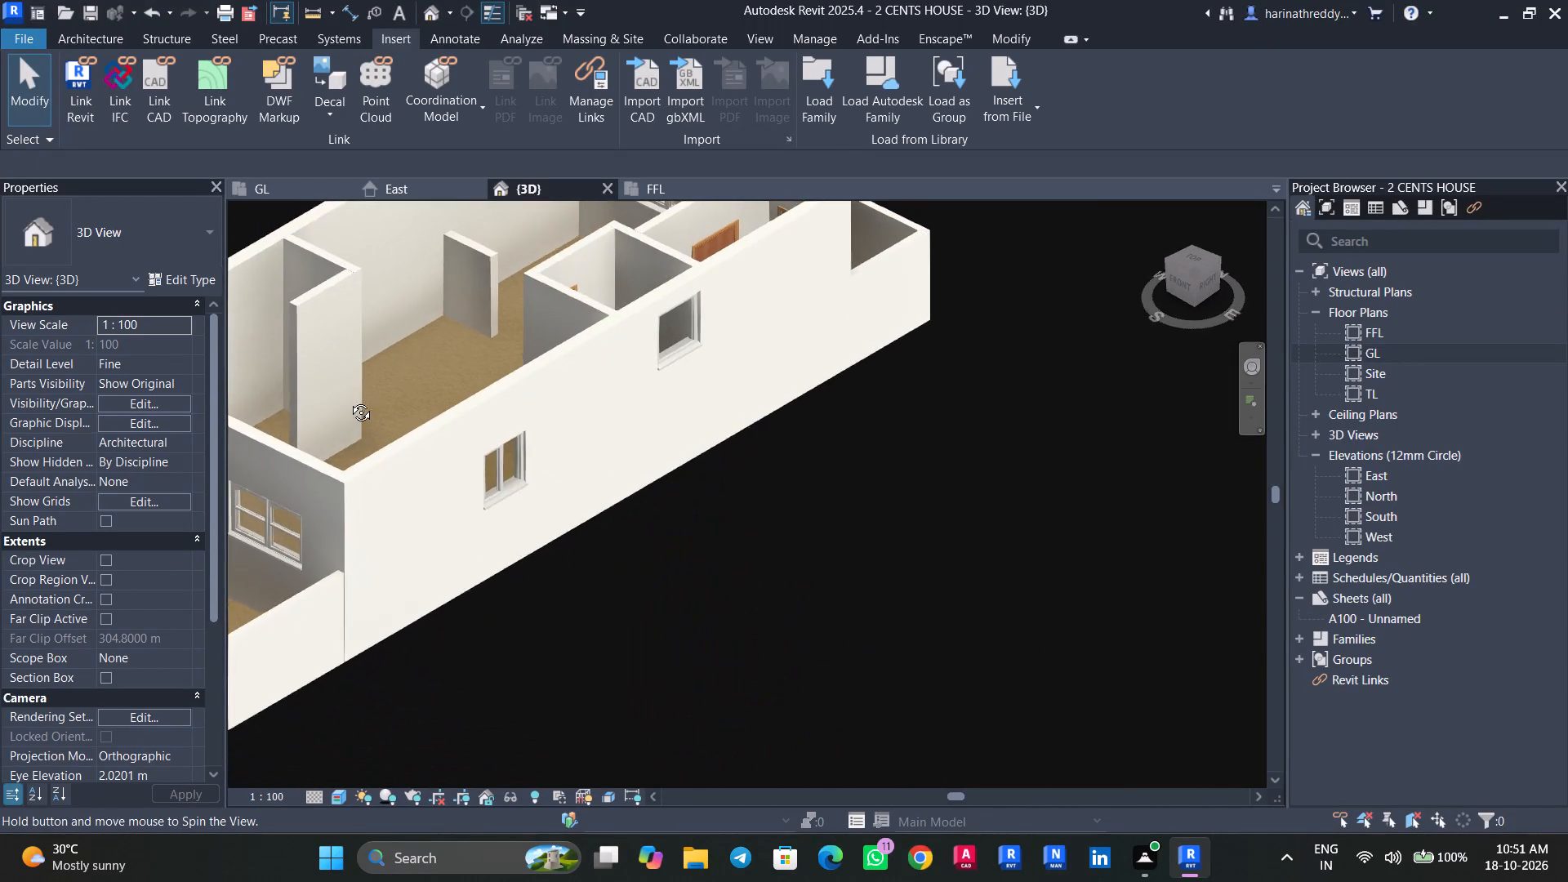
shift+middle_drag(349, 400, 337, 393)
scroll(357, 301, up, 6)
click(370, 275)
scroll(370, 275, down, 5)
middle_drag(370, 275, 445, 419)
key(Escape)
key(Escape)
scroll(573, 288, down, 3)
shift+middle_drag(603, 332, 1004, 346)
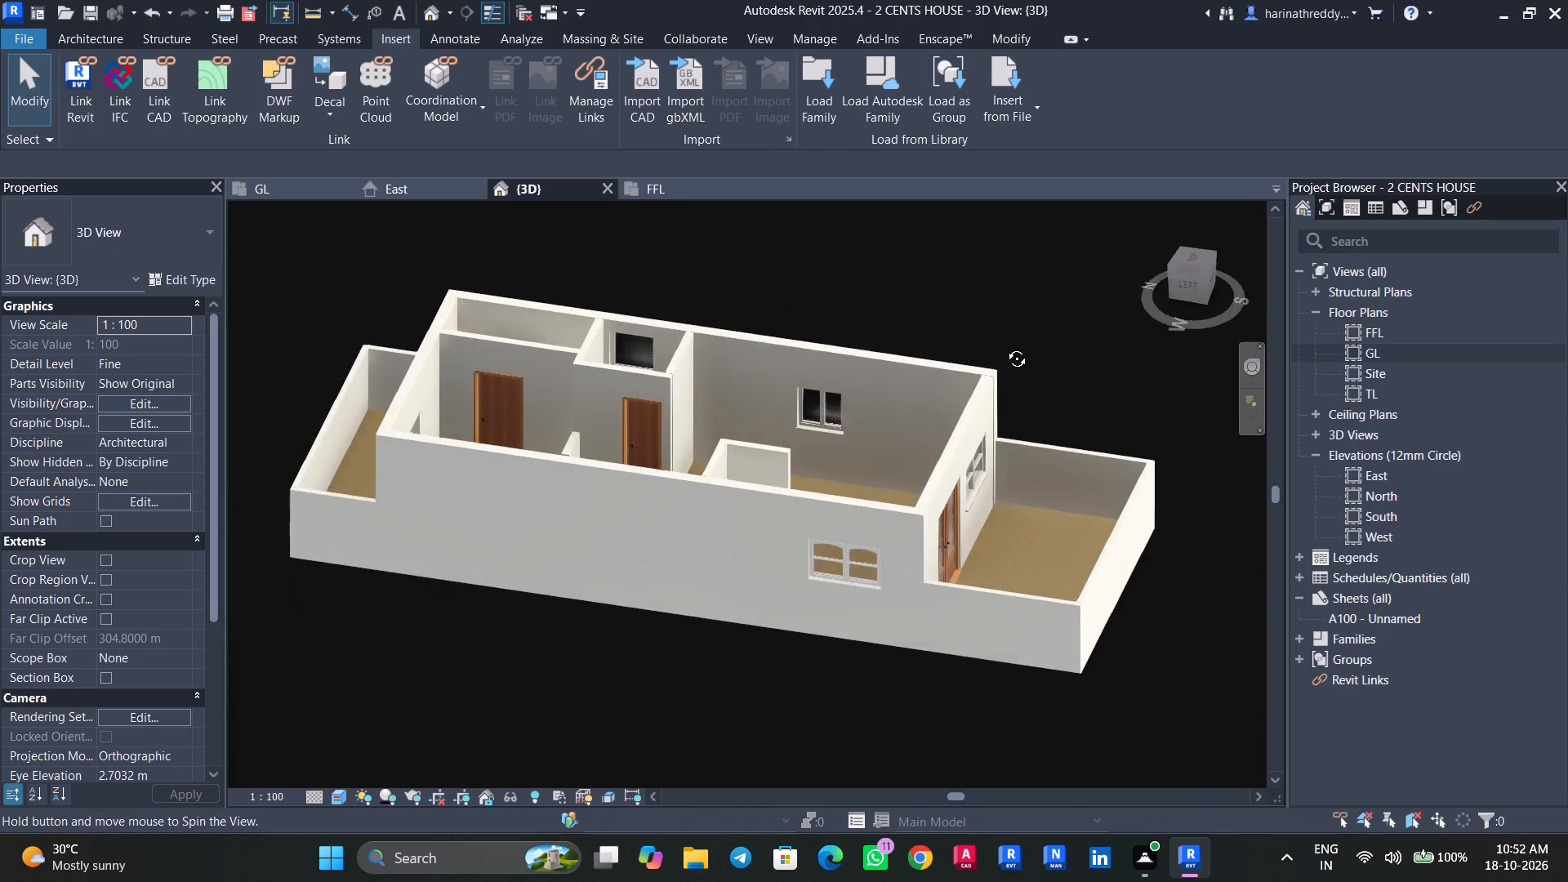
shift+middle_drag(1004, 346, 885, 348)
Save the project.
key(ctrl+s)
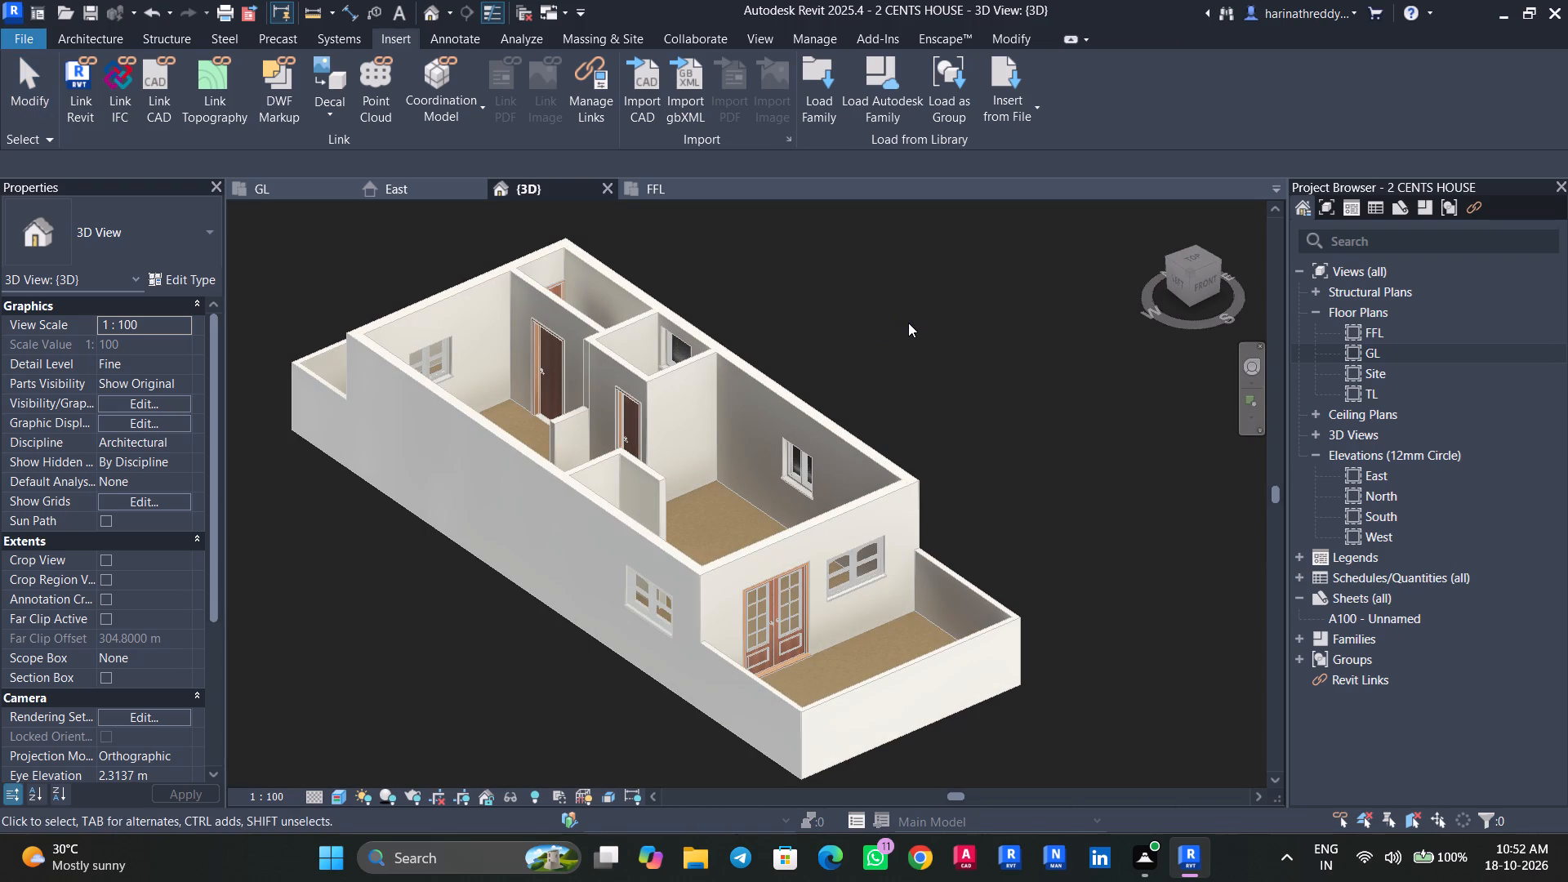
Open the GL floor plan and examine the first-floor layout on the reference image around Bedroom 1.
double_click(1363, 352)
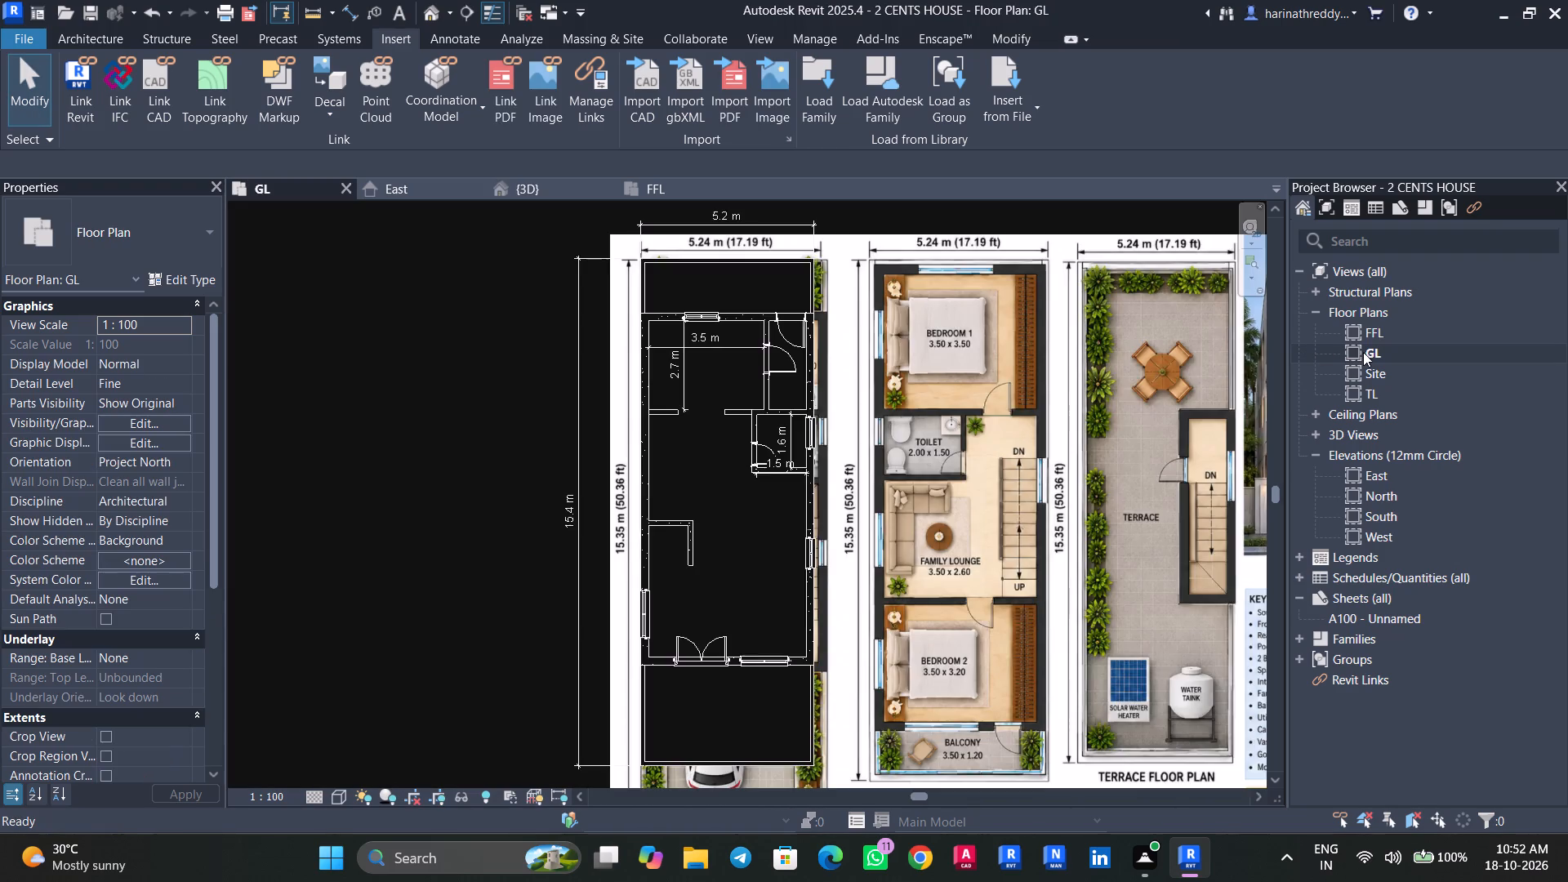
scroll(371, 364, down, 5)
scroll(410, 383, up, 3)
middle_drag(410, 383, 397, 409)
scroll(397, 409, down, 3)
scroll(399, 399, up, 3)
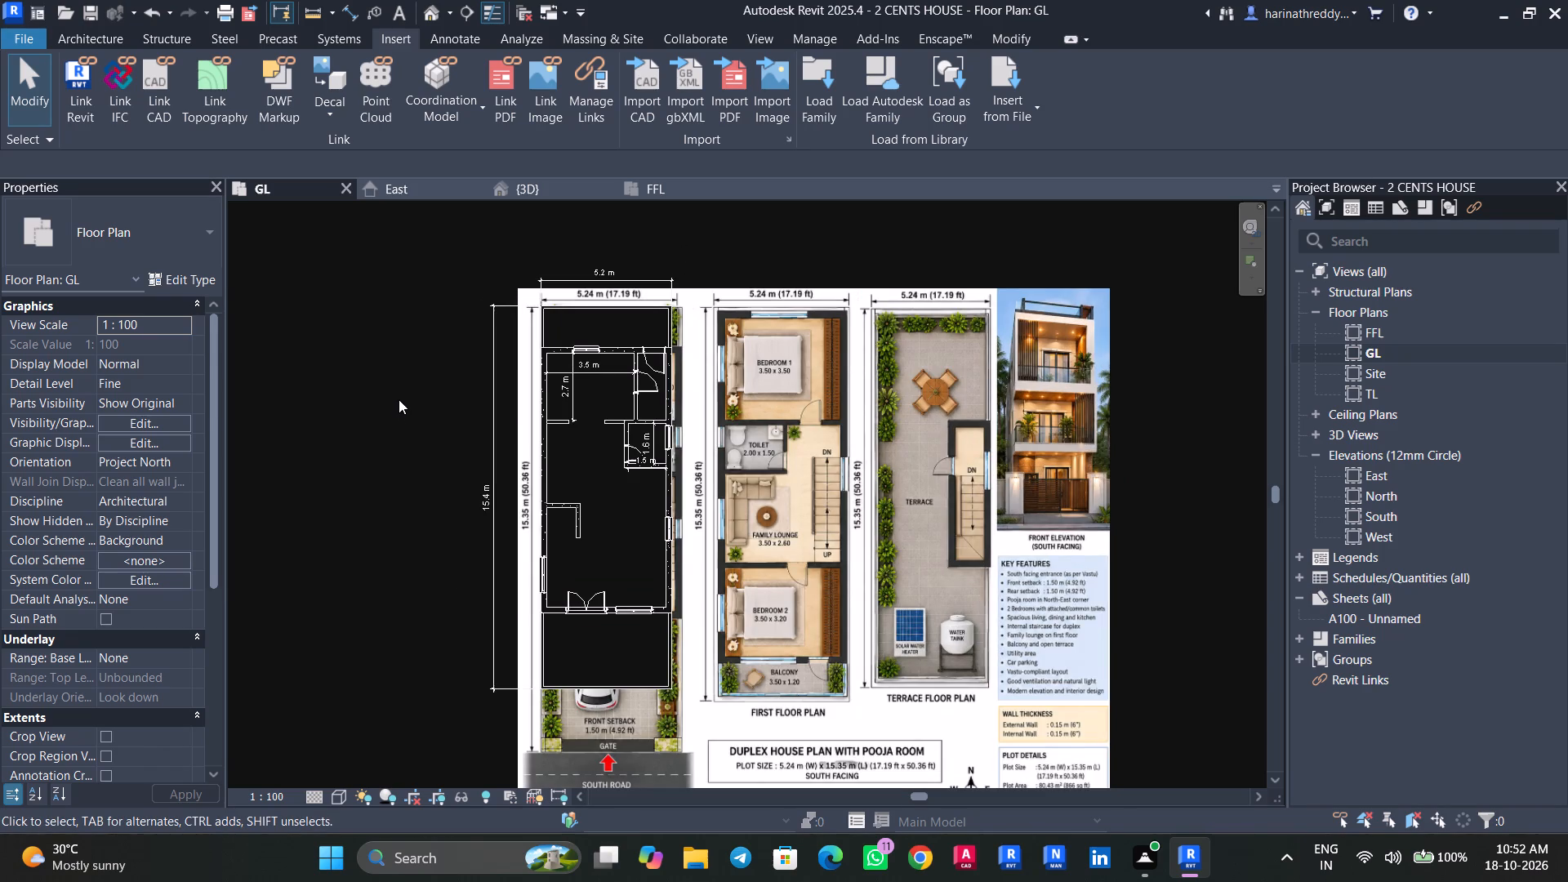
scroll(732, 316, up, 4)
middle_drag(733, 317, 740, 365)
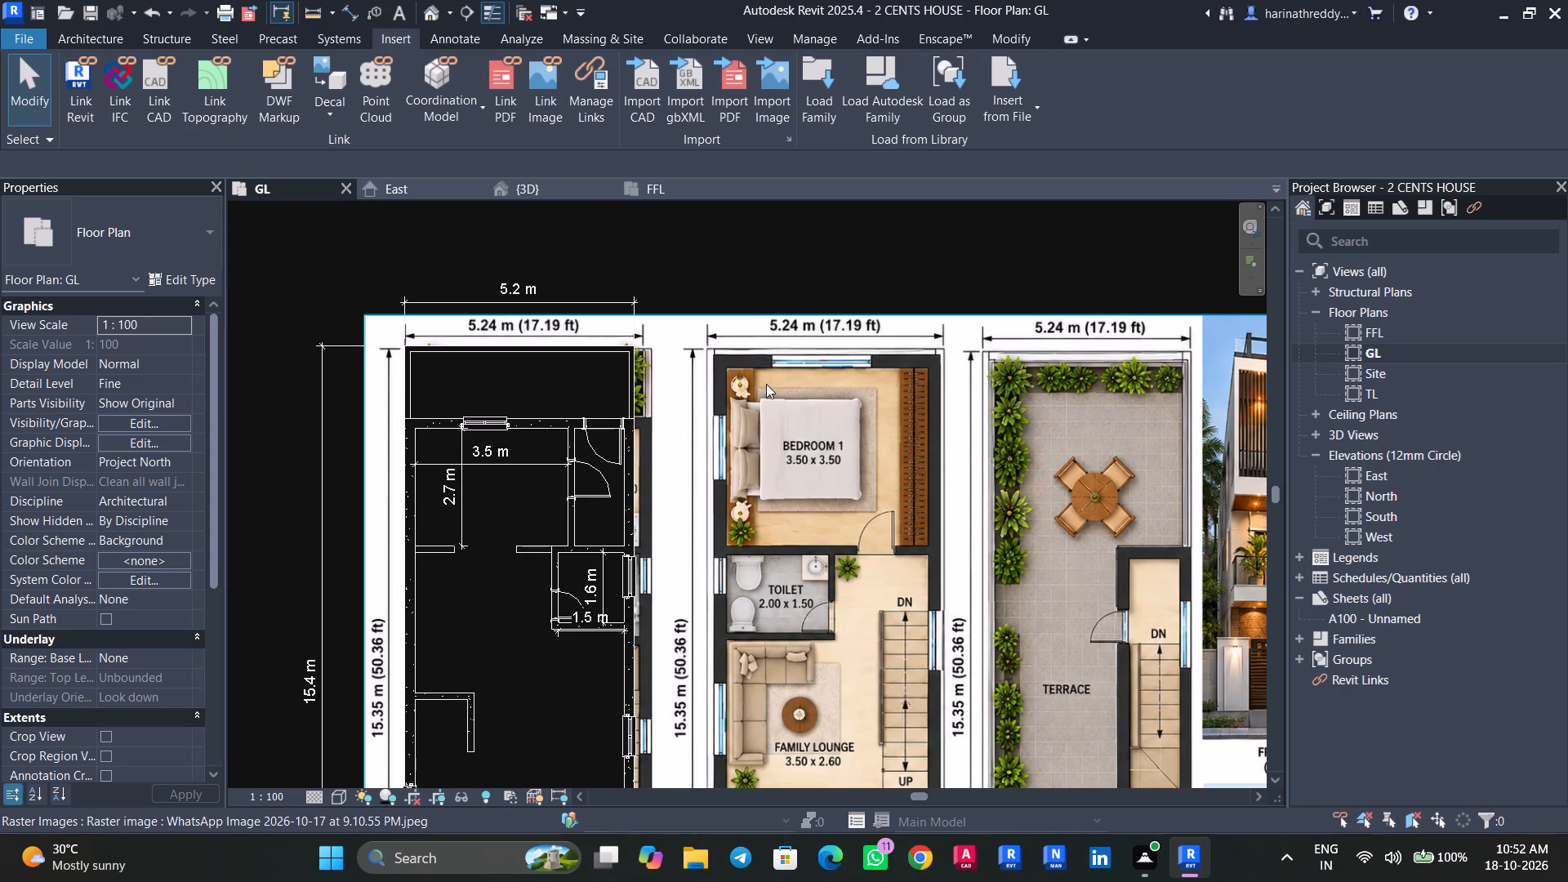
middle_drag(773, 414, 744, 361)
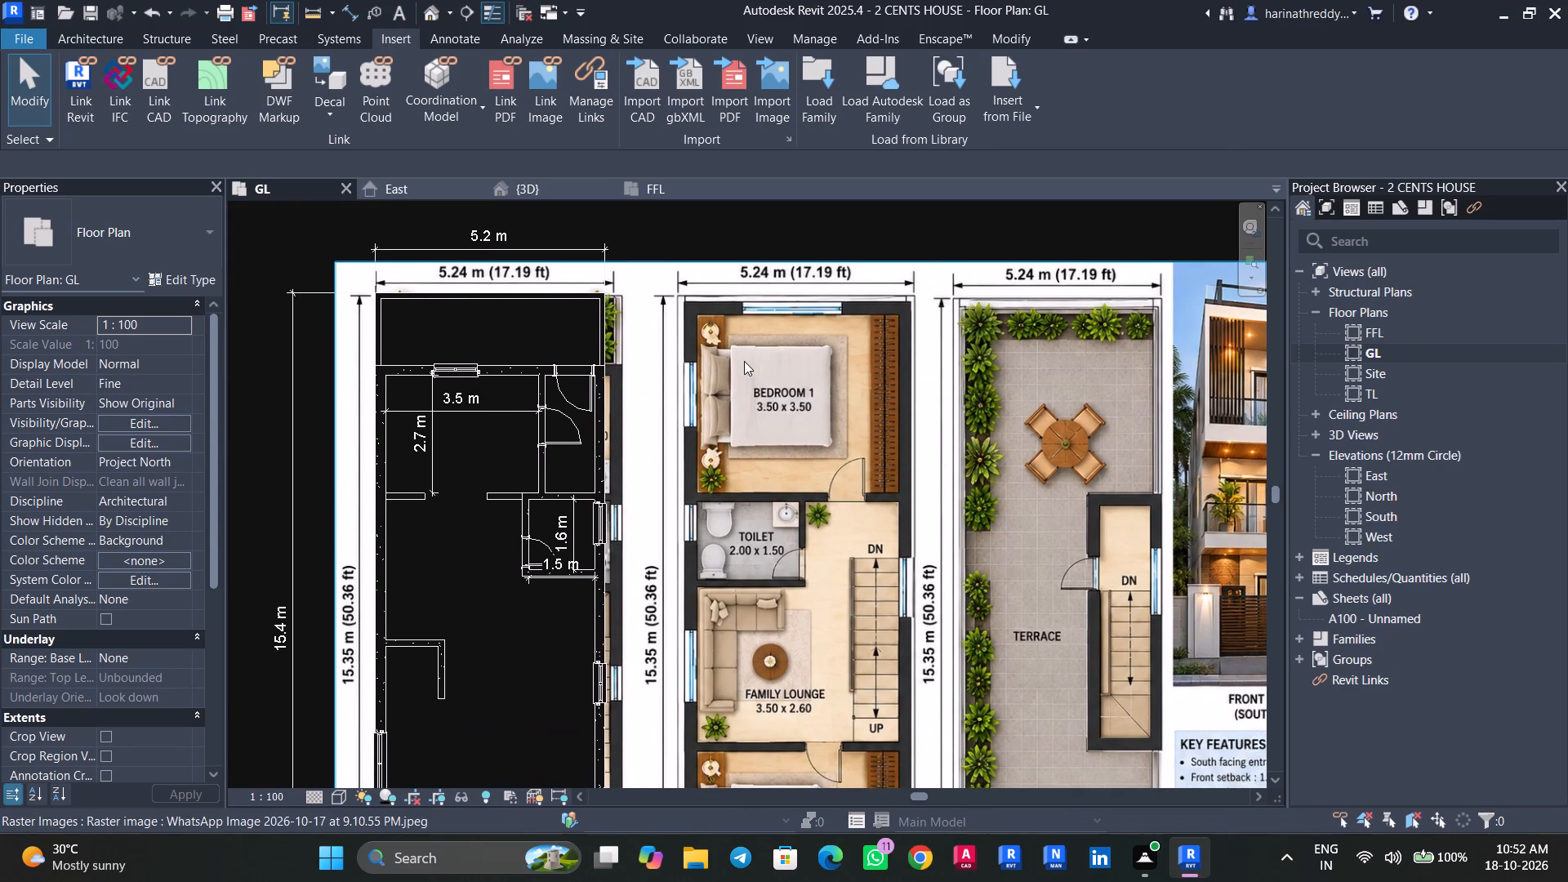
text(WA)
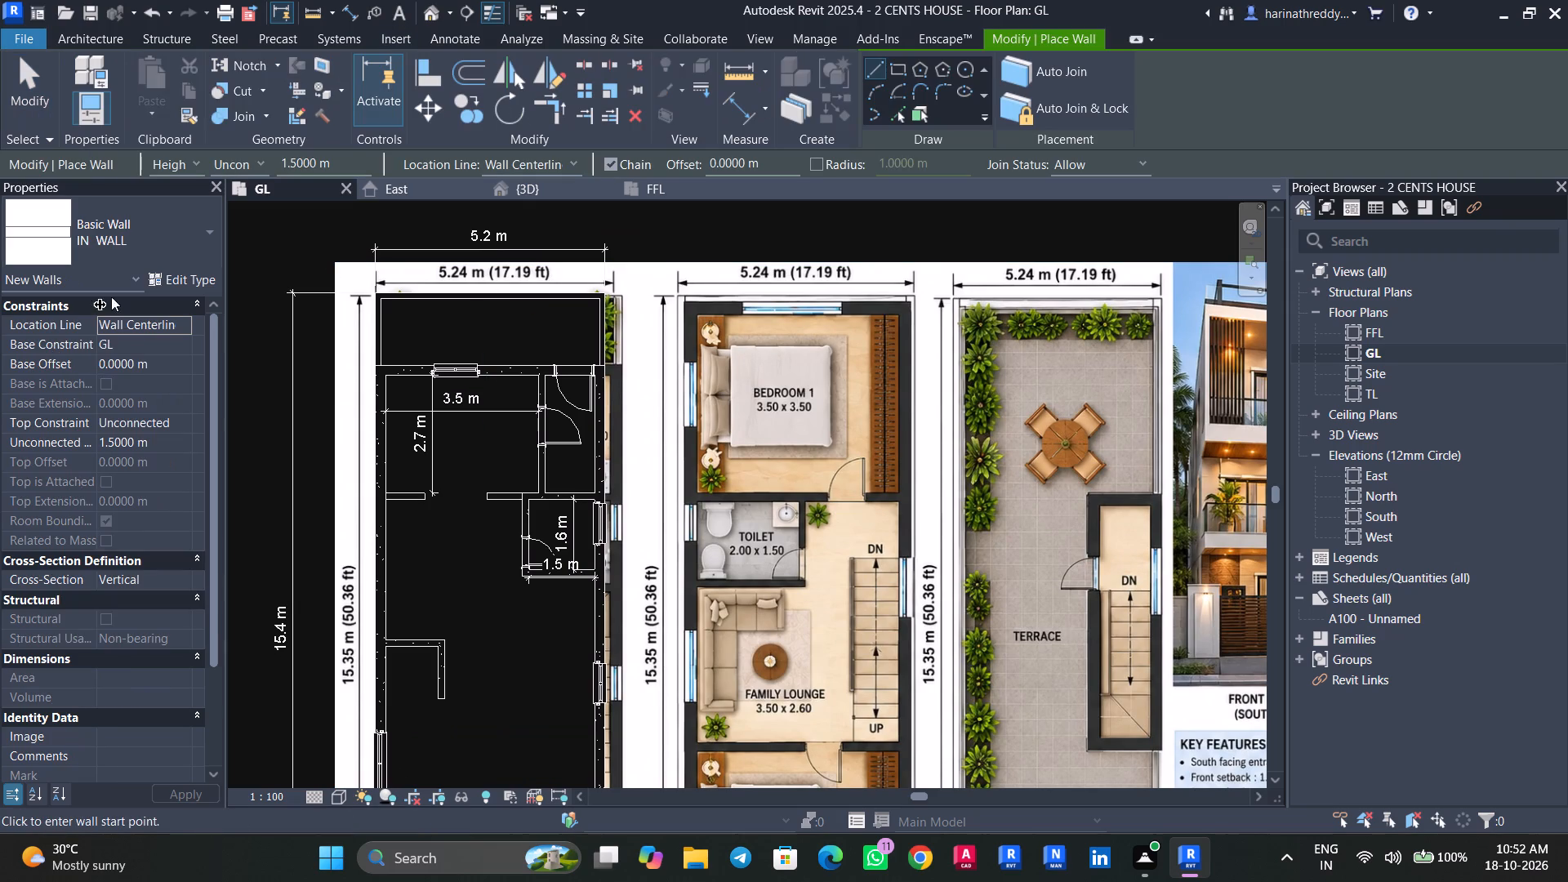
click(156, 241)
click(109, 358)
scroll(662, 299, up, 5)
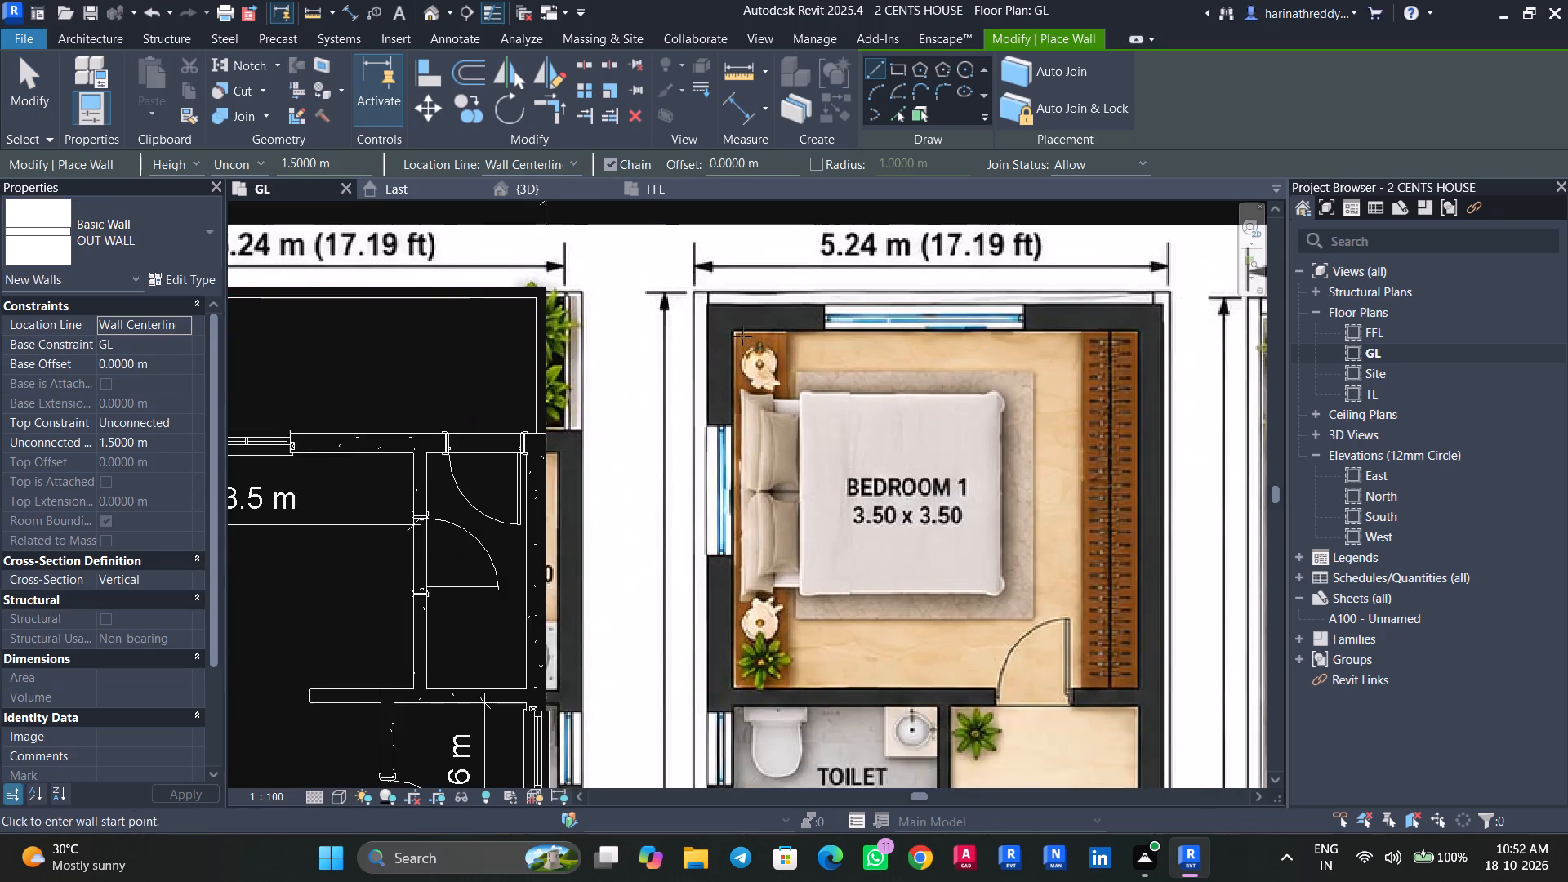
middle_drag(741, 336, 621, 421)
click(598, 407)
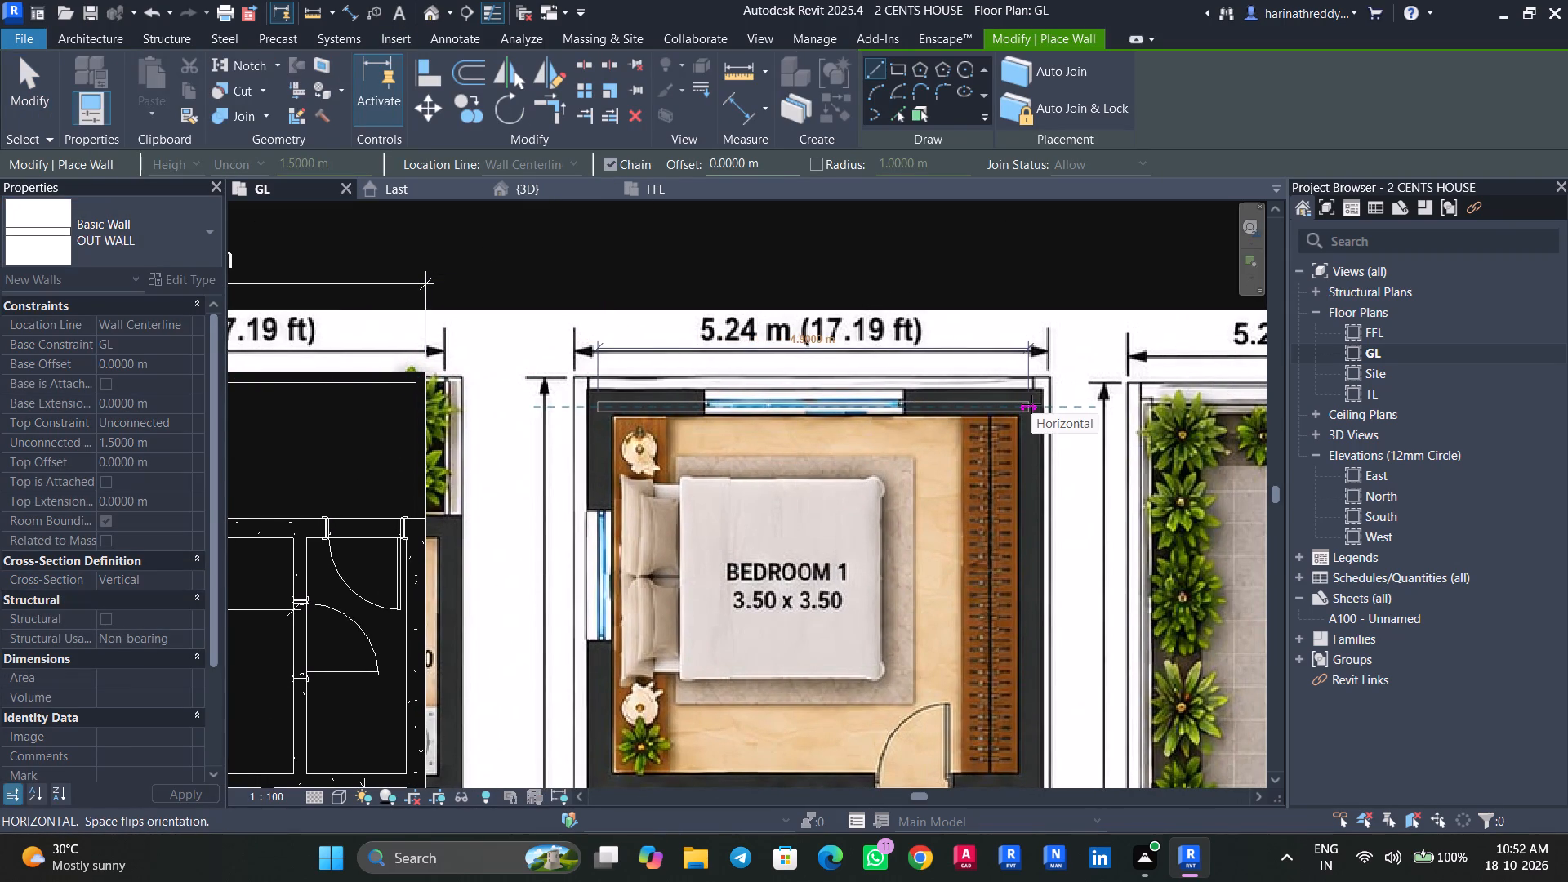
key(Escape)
Draw the first floor's north wall with the EX WALL type, tracing the reference plan above Bedroom 1 from west to east.
click(137, 223)
scroll(91, 379, up, 1)
scroll(91, 379, down, 1)
scroll(91, 379, up, 2)
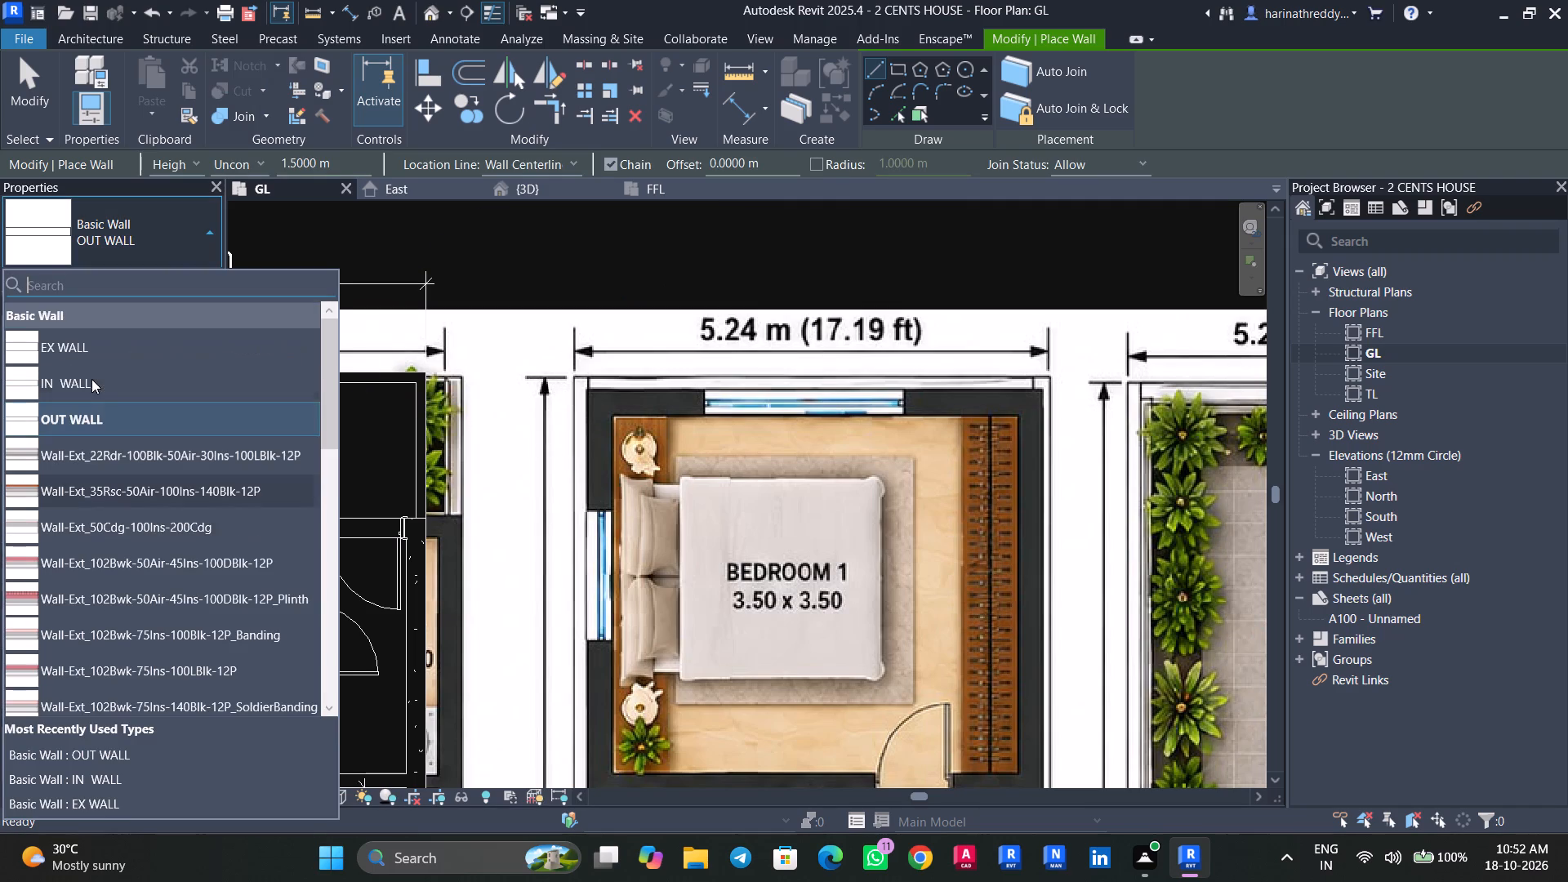
click(89, 348)
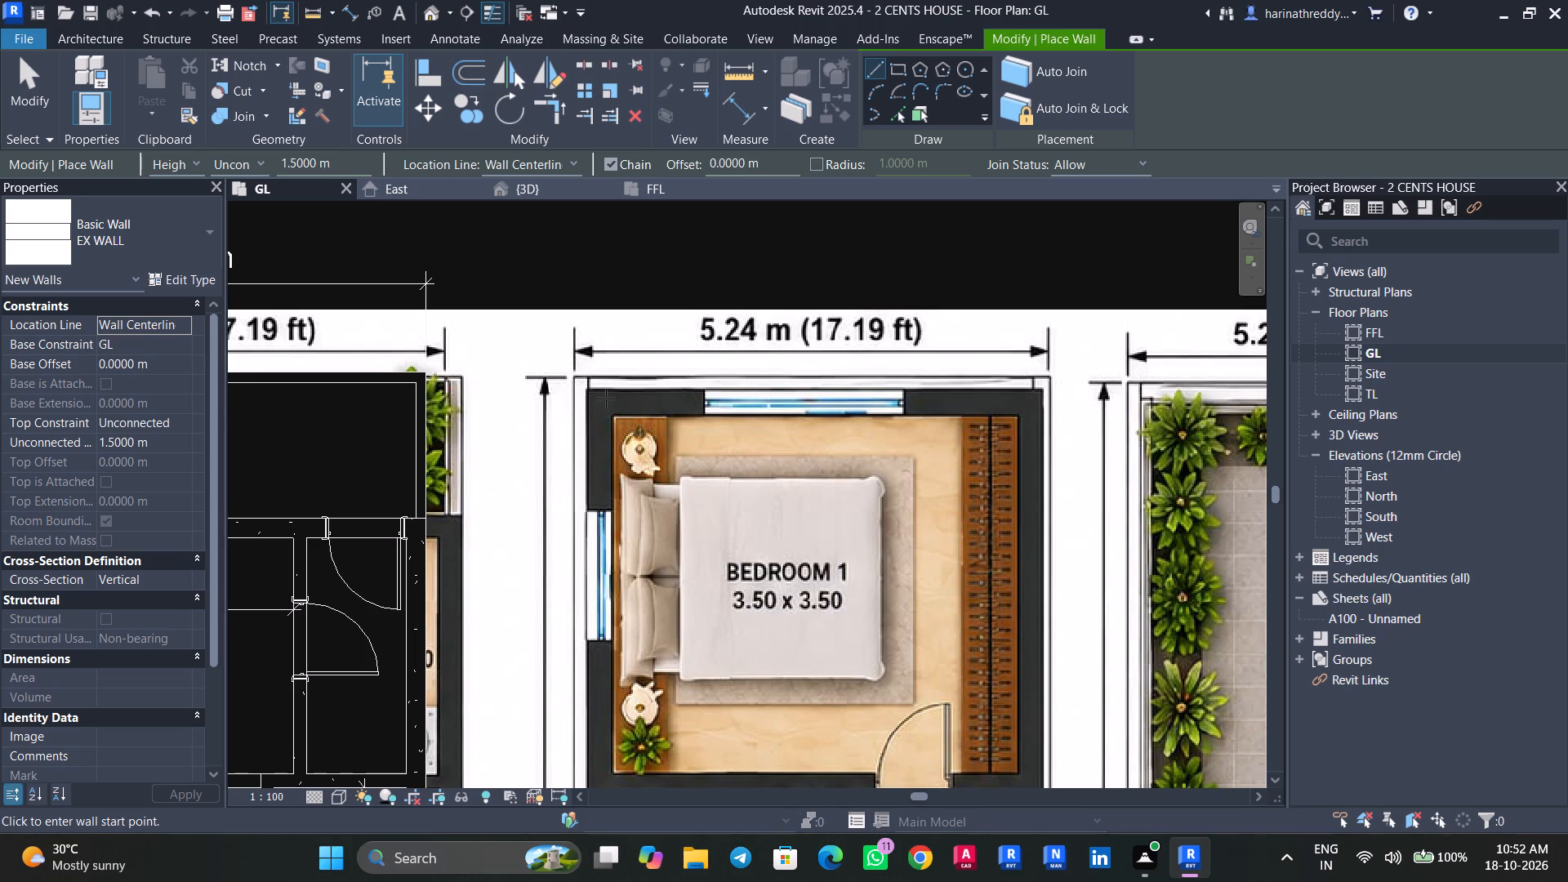
click(601, 403)
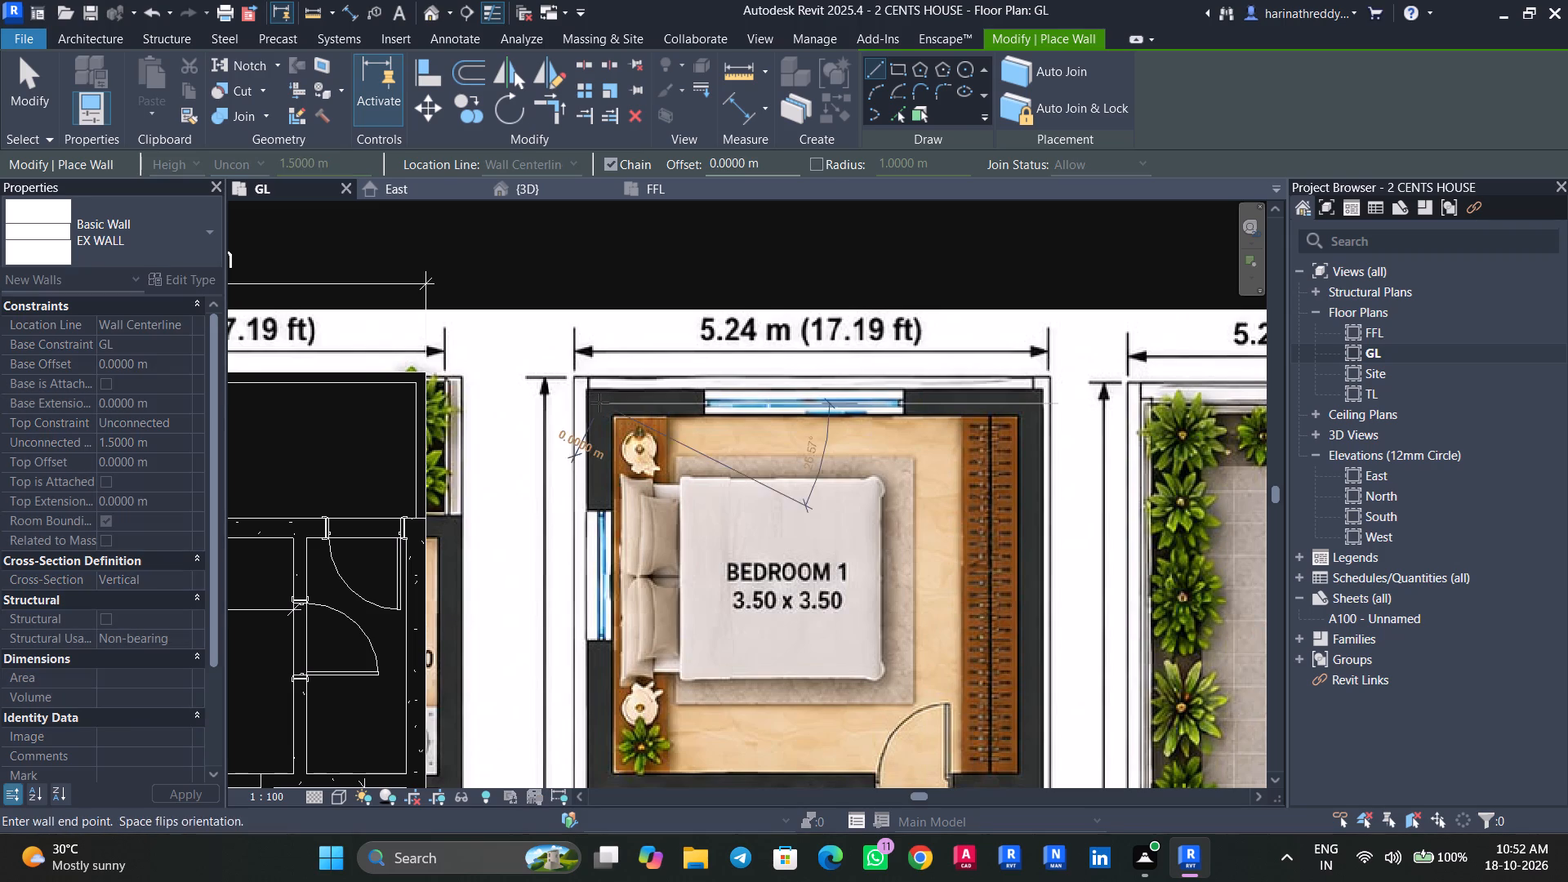
click(1035, 405)
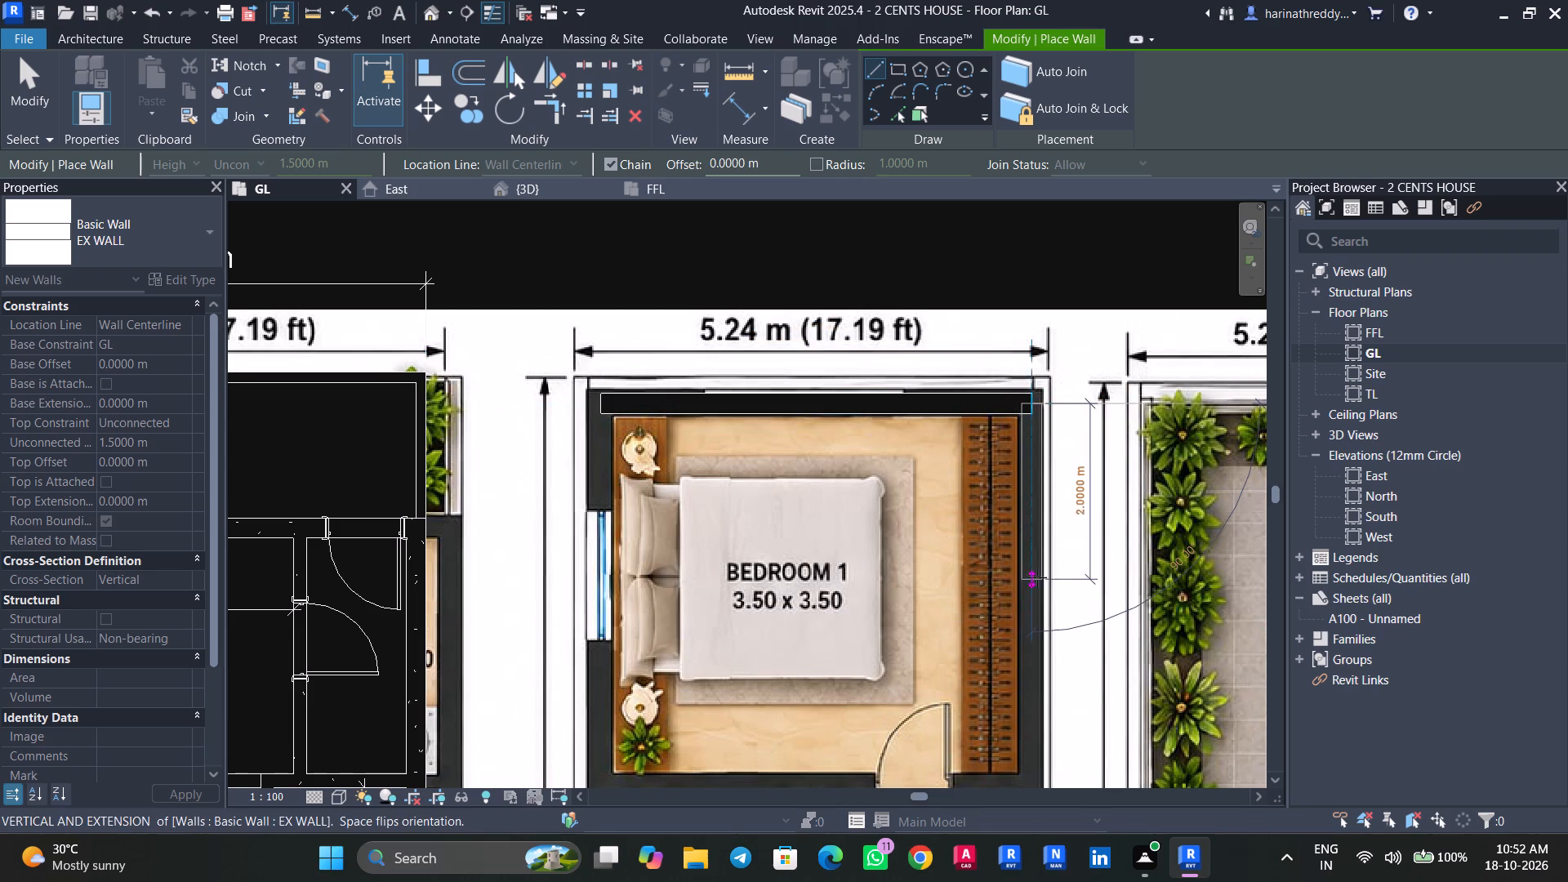
Continue the EX WALL chain down the first floor's east side, then west along the Bedroom 2 and balcony boundary.
middle_drag(1036, 585, 1035, 332)
middle_drag(1026, 507, 1026, 480)
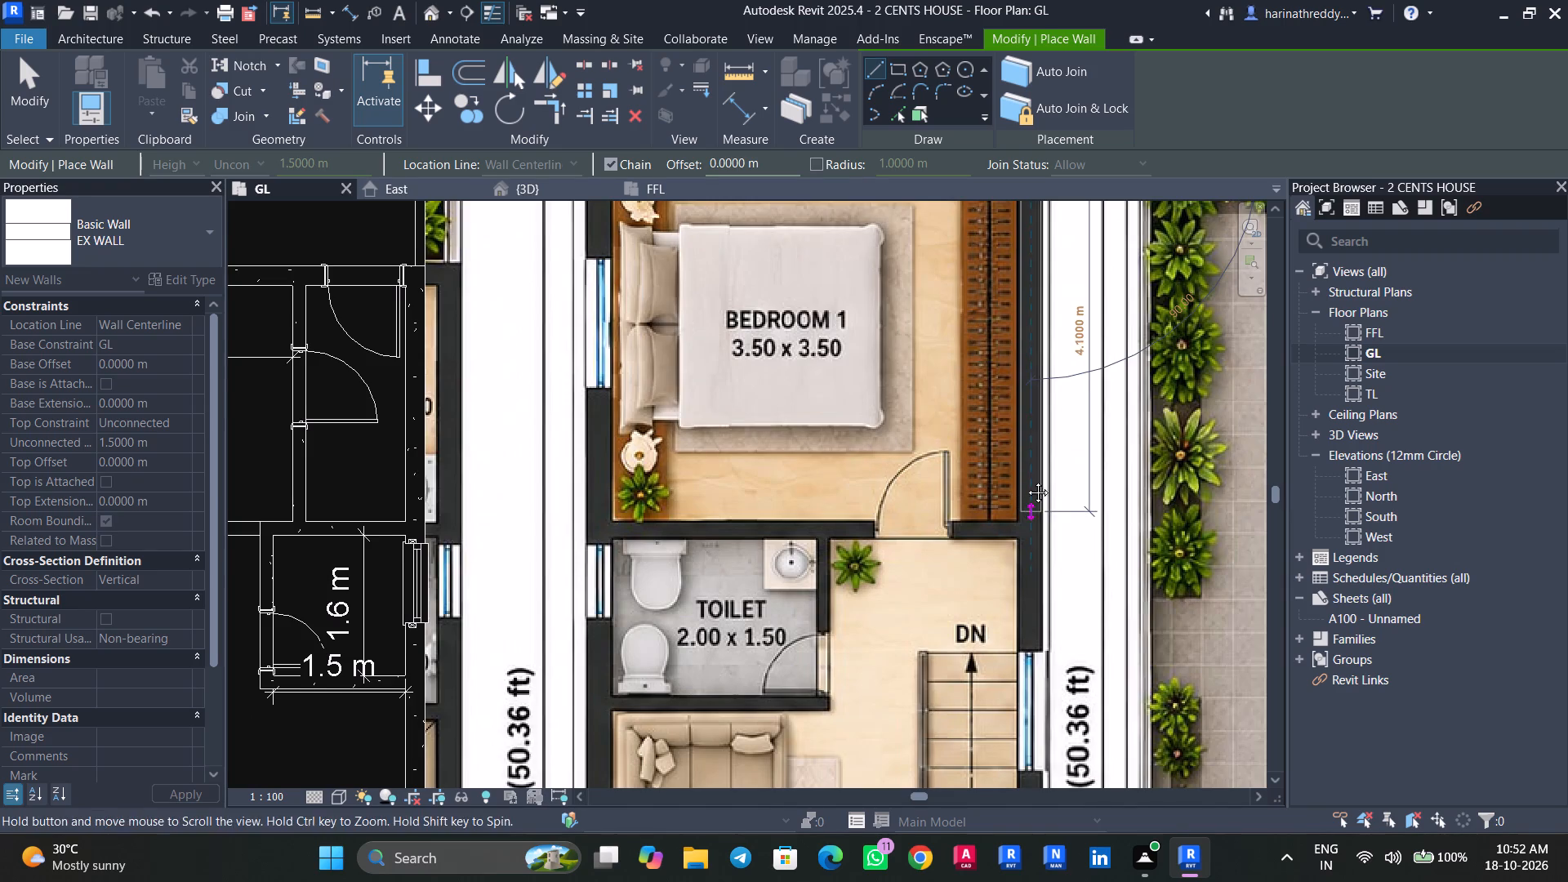
middle_drag(1026, 480, 1054, 242)
middle_drag(1055, 535, 1047, 381)
middle_drag(1037, 581, 1039, 289)
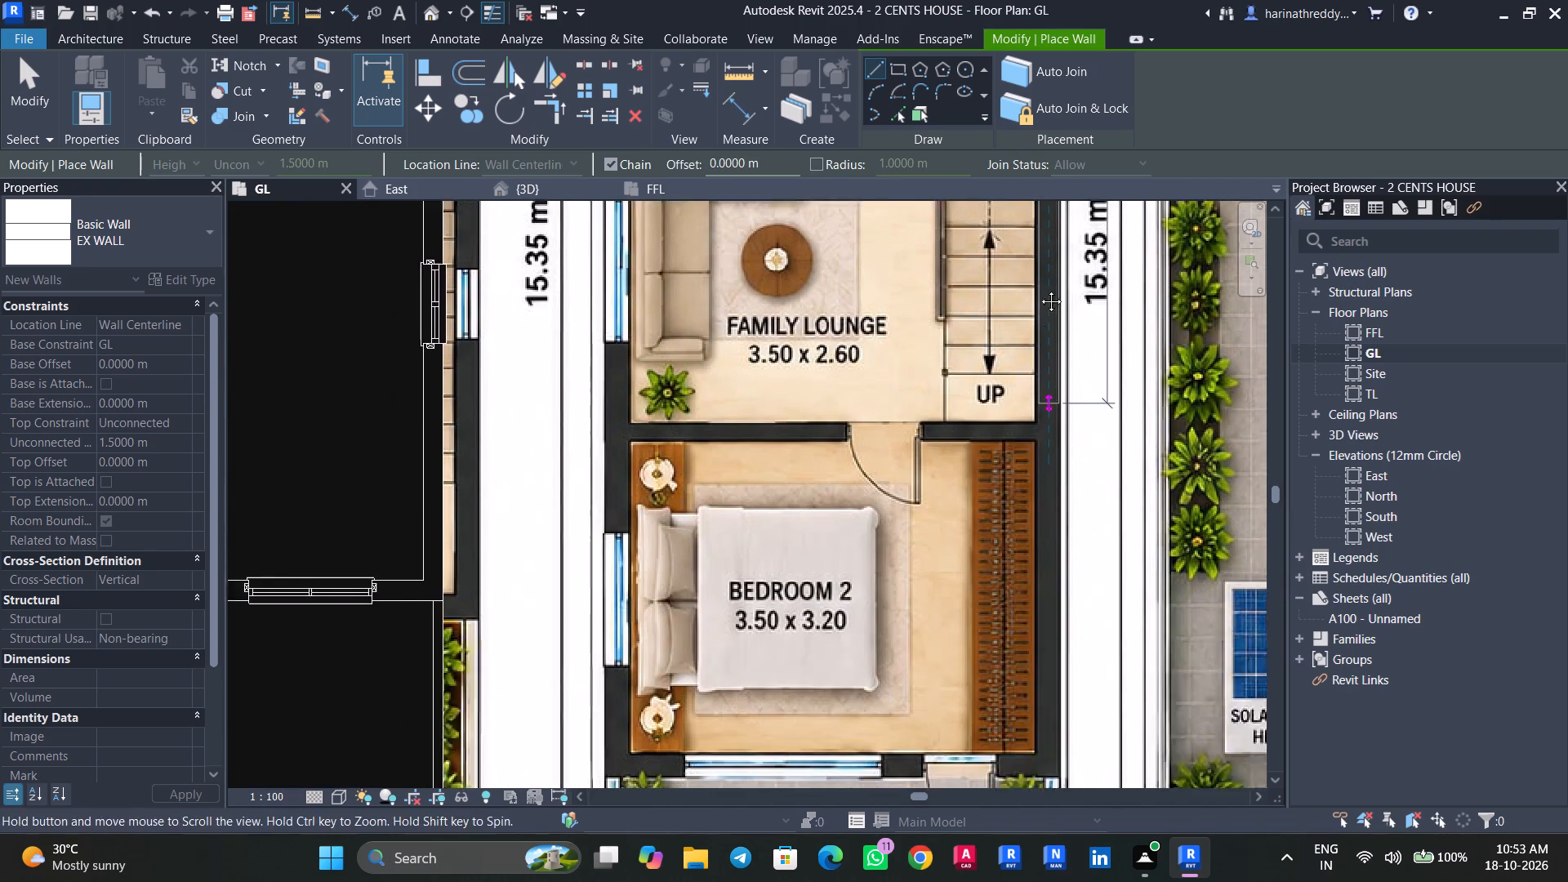
middle_drag(1039, 289, 1040, 265)
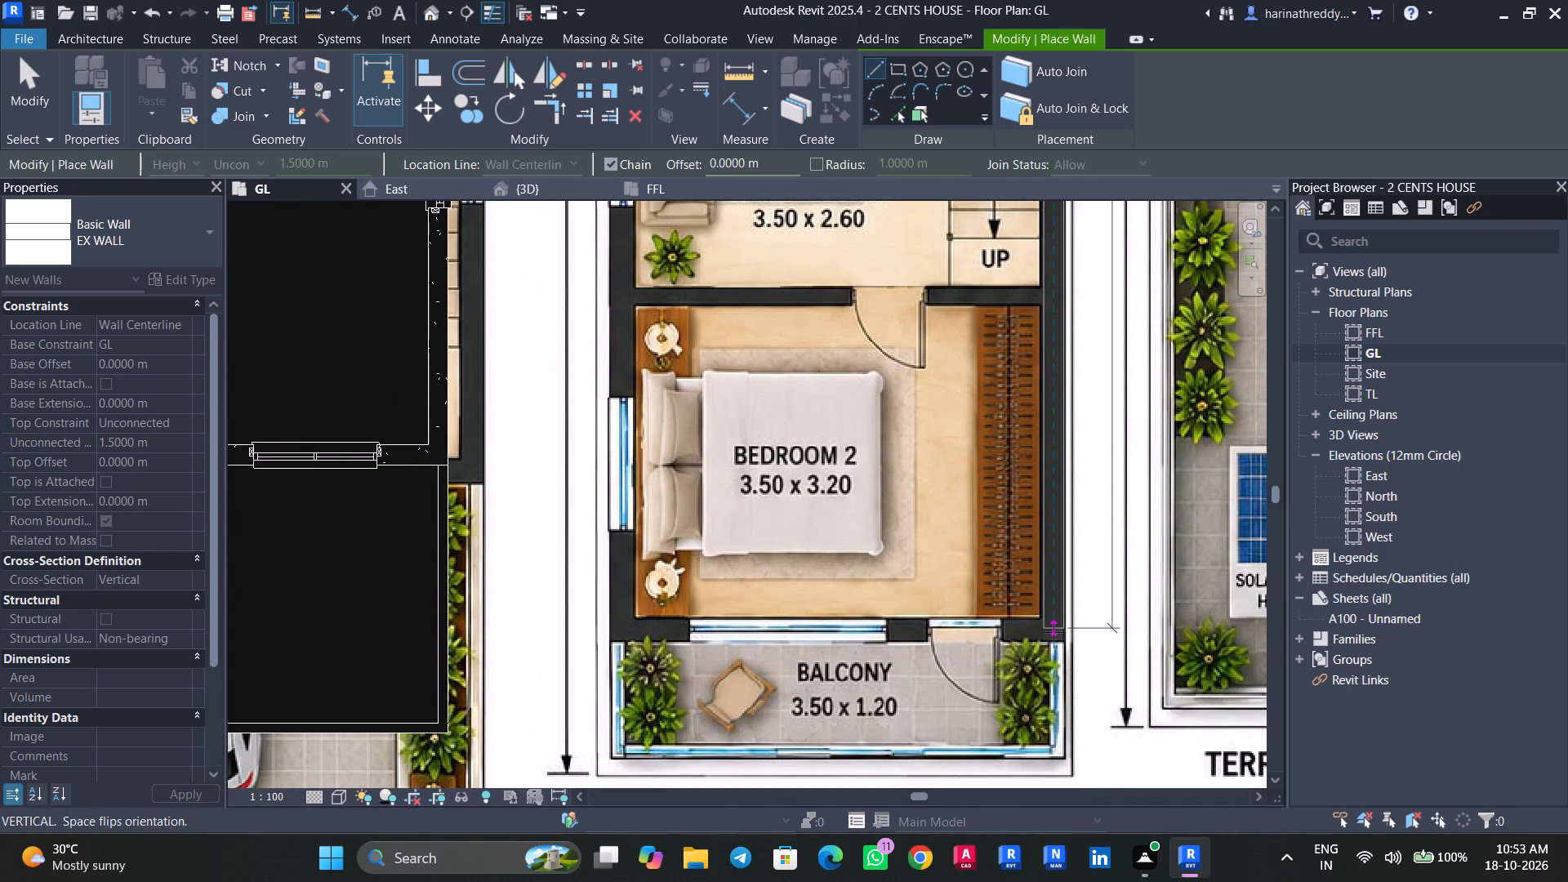
click(1053, 631)
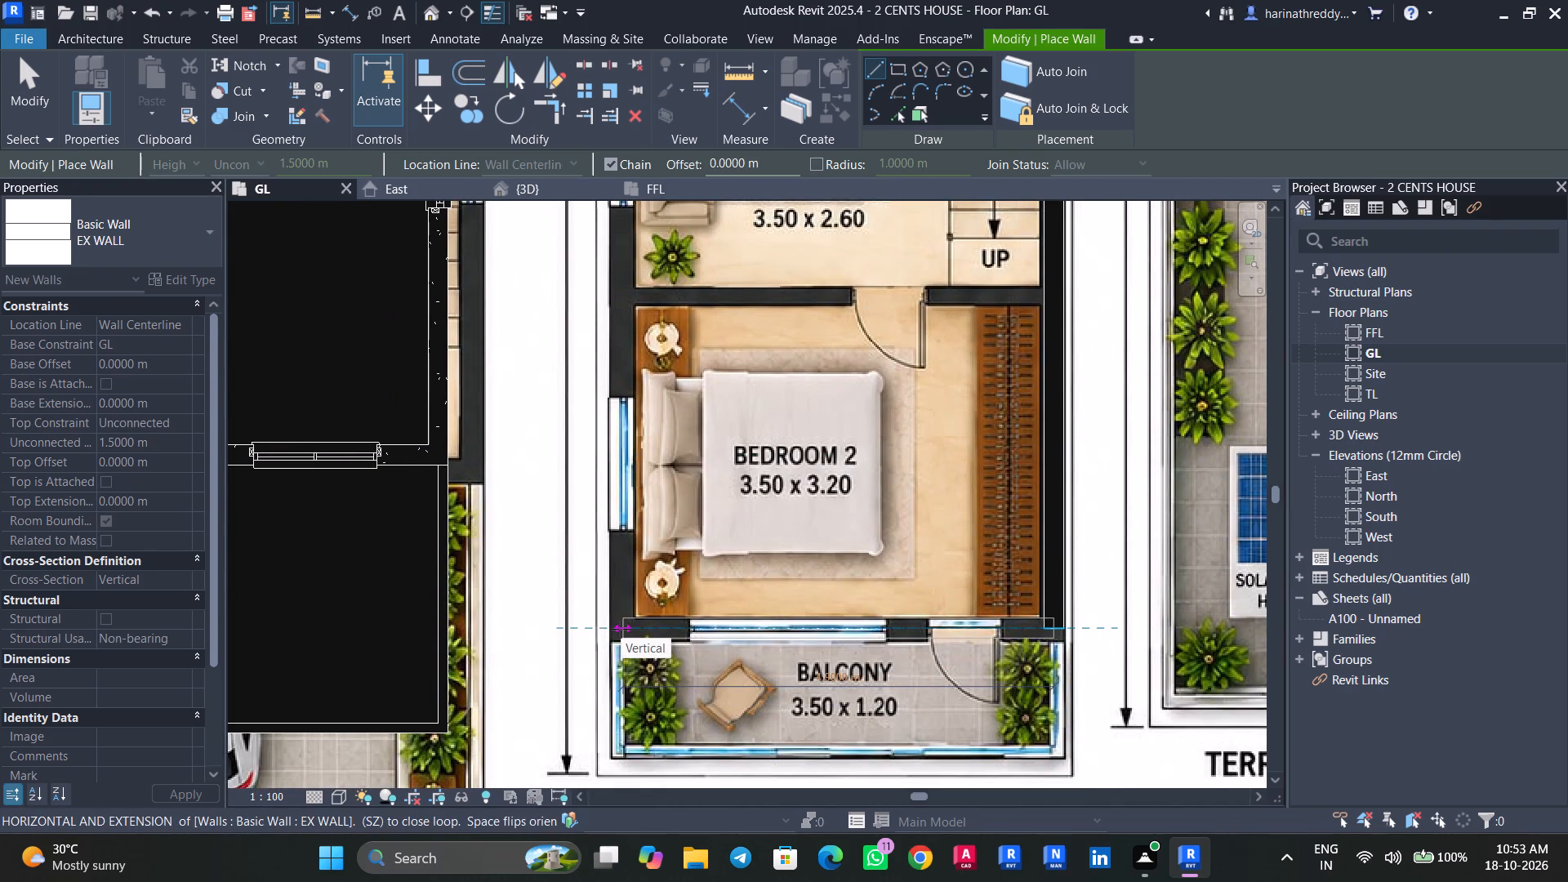
click(621, 629)
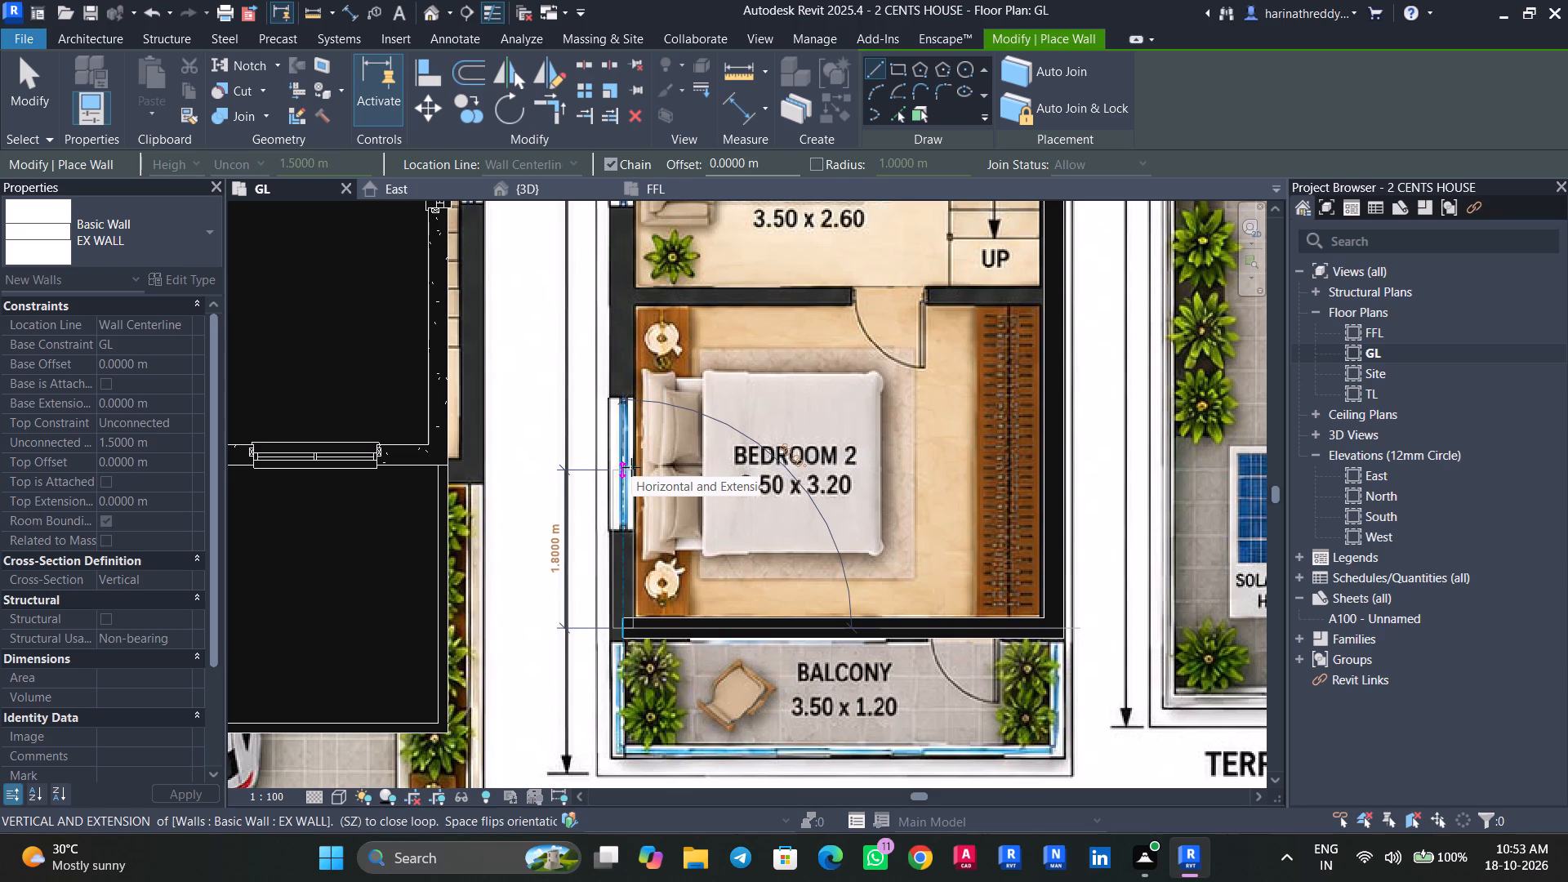
Close the first-floor exterior wall loop with the west wall, from Bedroom 2's south-west corner to Bedroom 1's north-west corner.
middle_drag(621, 323, 675, 580)
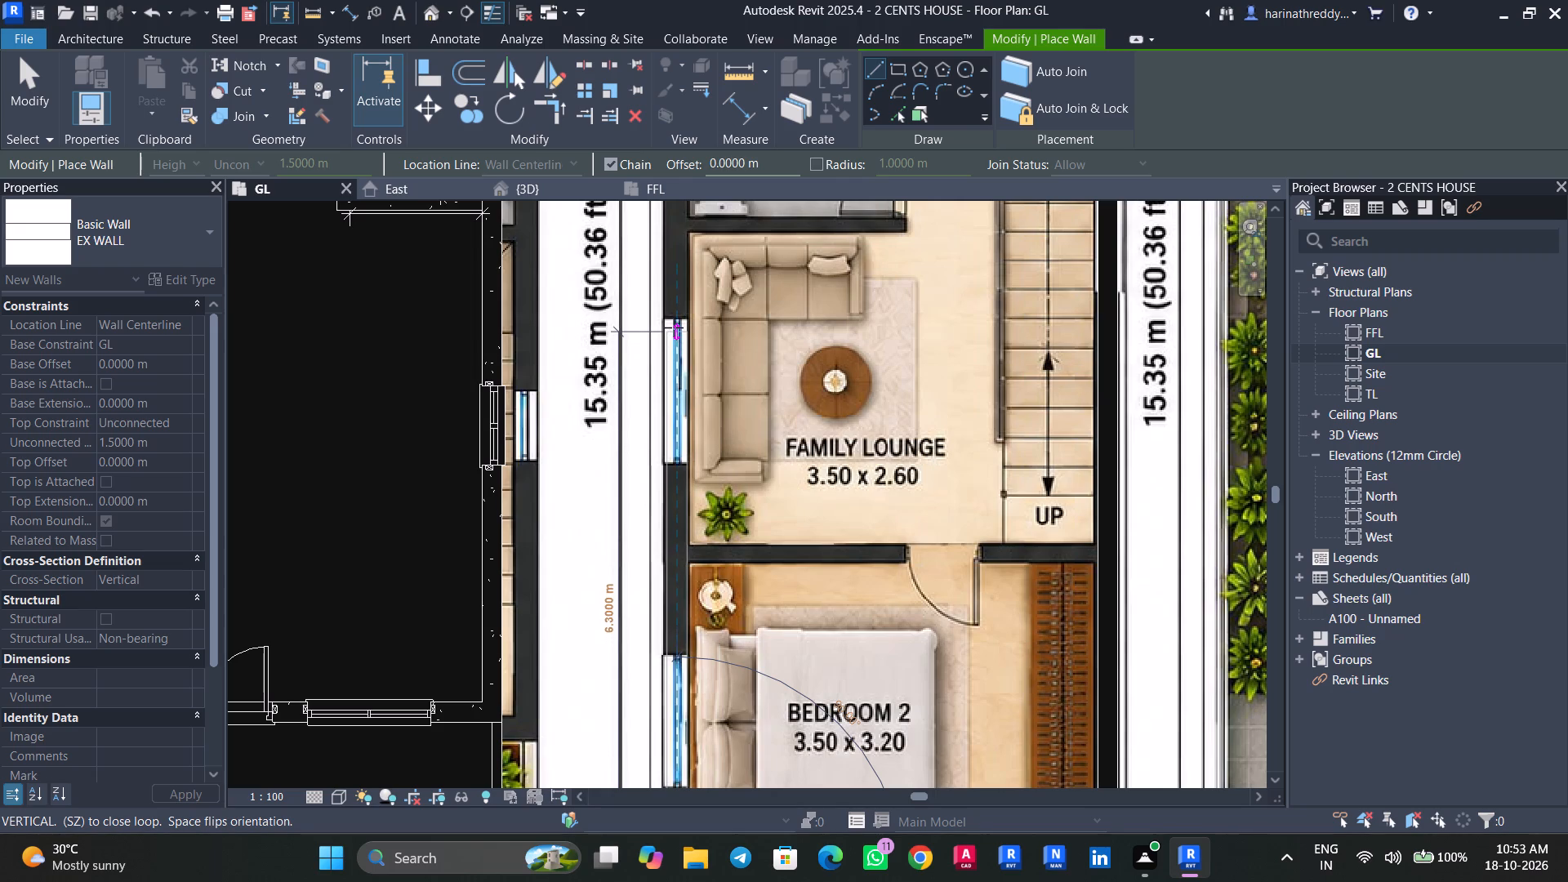
middle_drag(674, 327, 673, 595)
scroll(673, 595, up, 1)
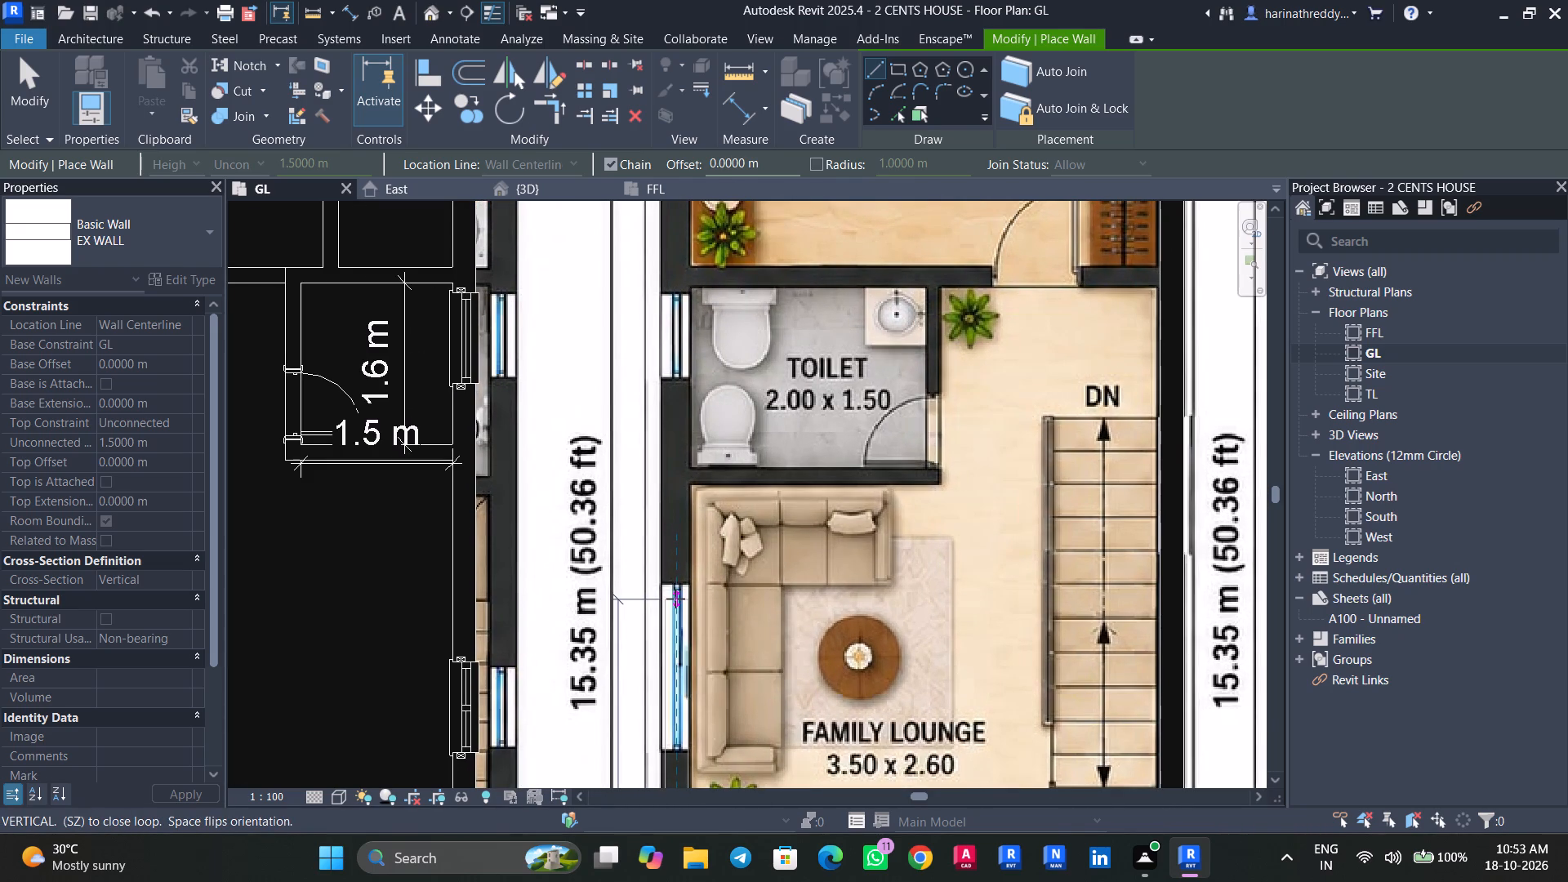
middle_drag(672, 387, 728, 699)
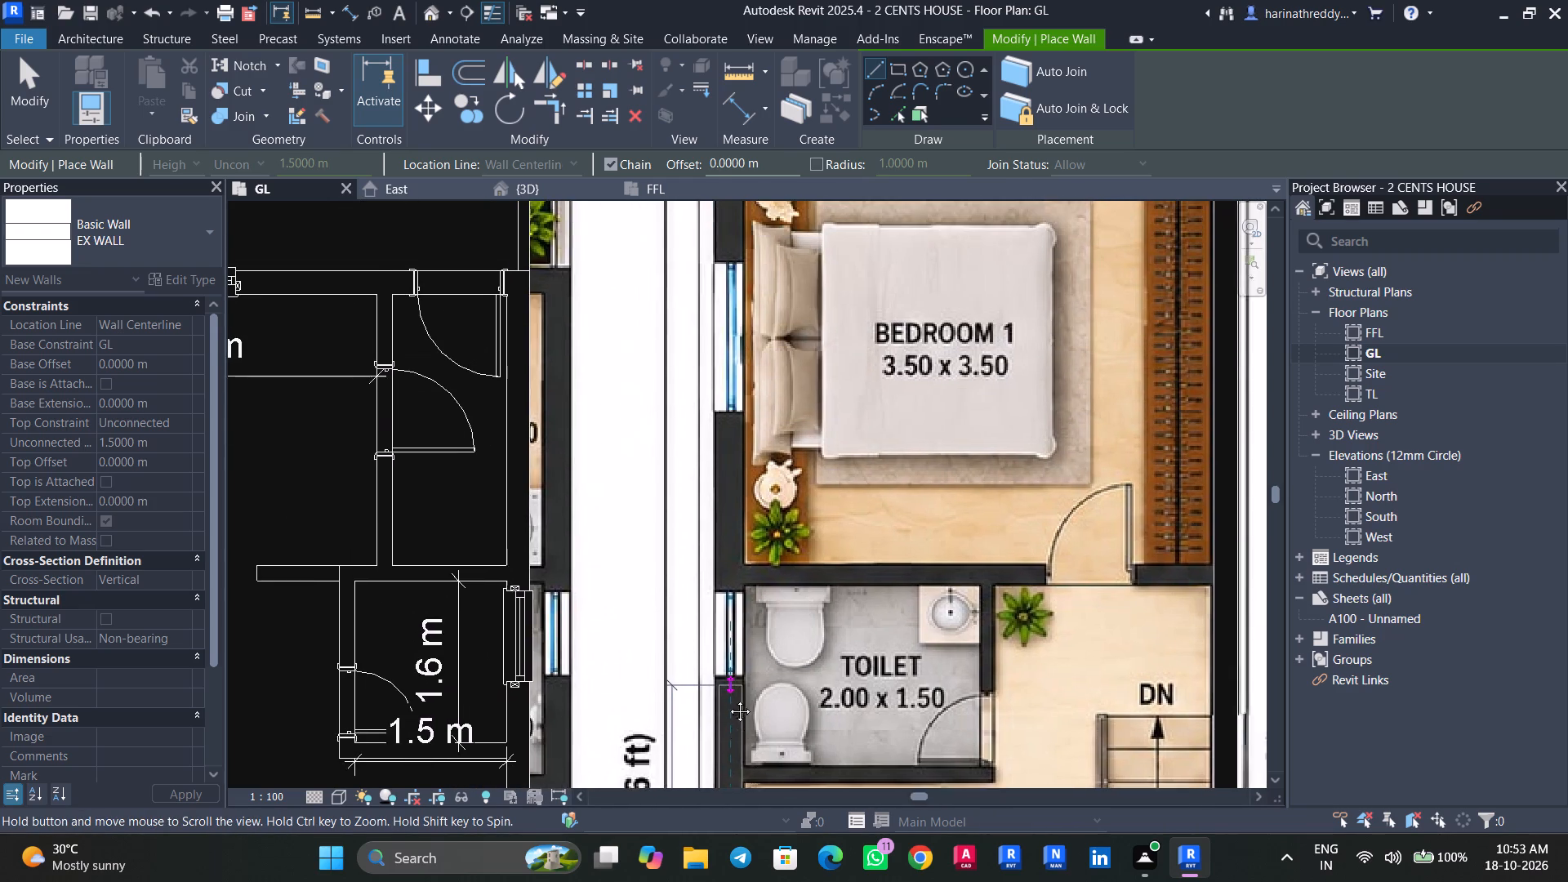
middle_drag(728, 699, 728, 702)
middle_drag(717, 350, 763, 768)
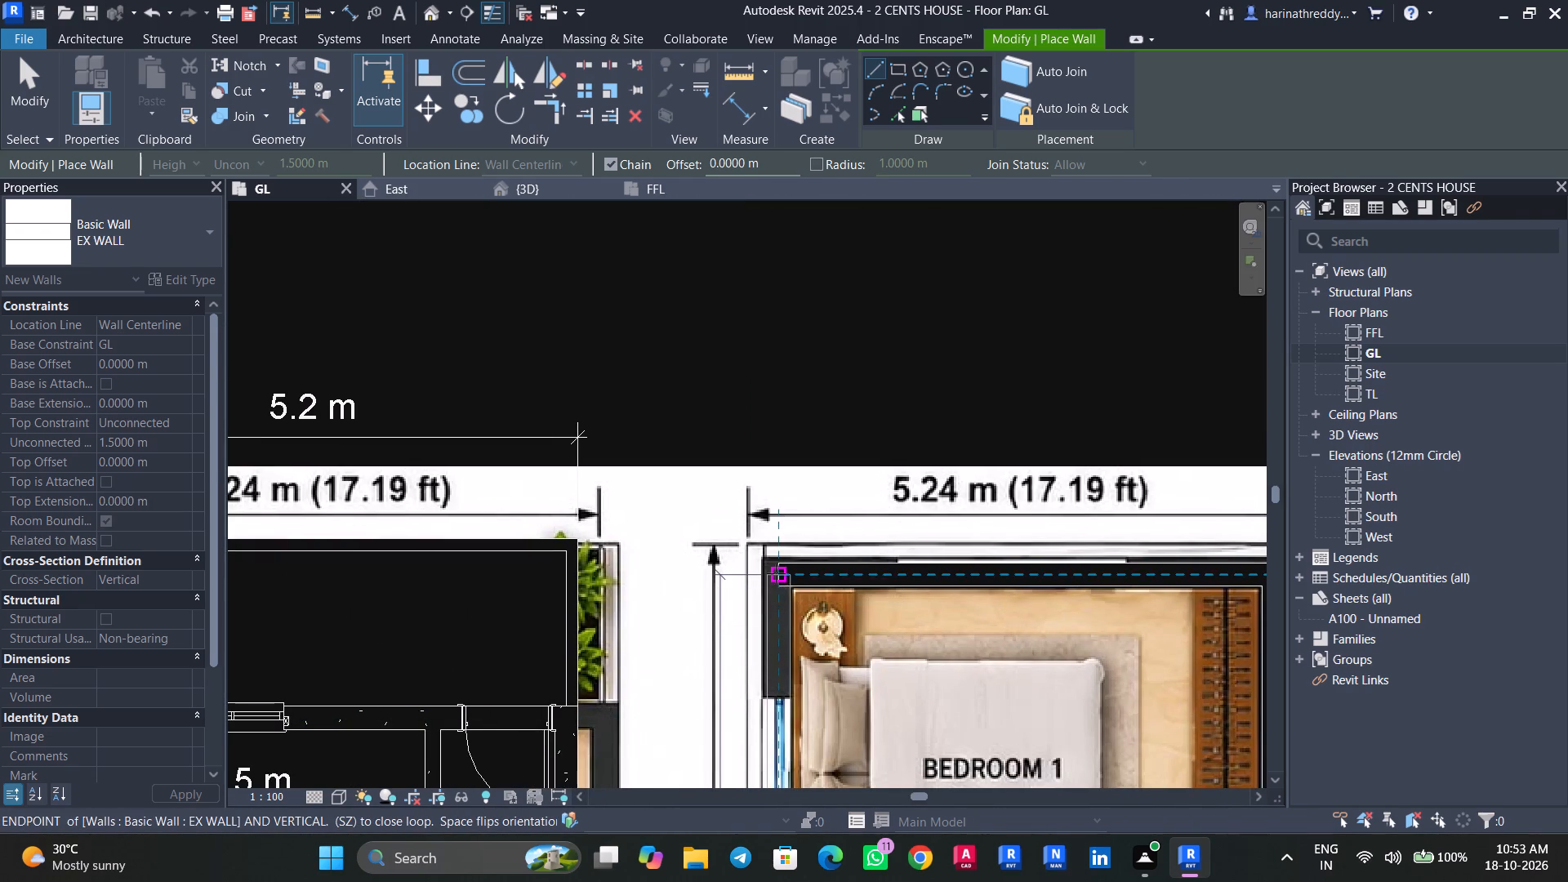
click(776, 573)
key(Escape)
key(Escape)
Draw an IN WALL partition along Bedroom 1's south side, spanning from the west exterior wall to the east one.
middle_drag(949, 696, 844, 357)
middle_drag(822, 629, 848, 456)
scroll(822, 629, up, 1)
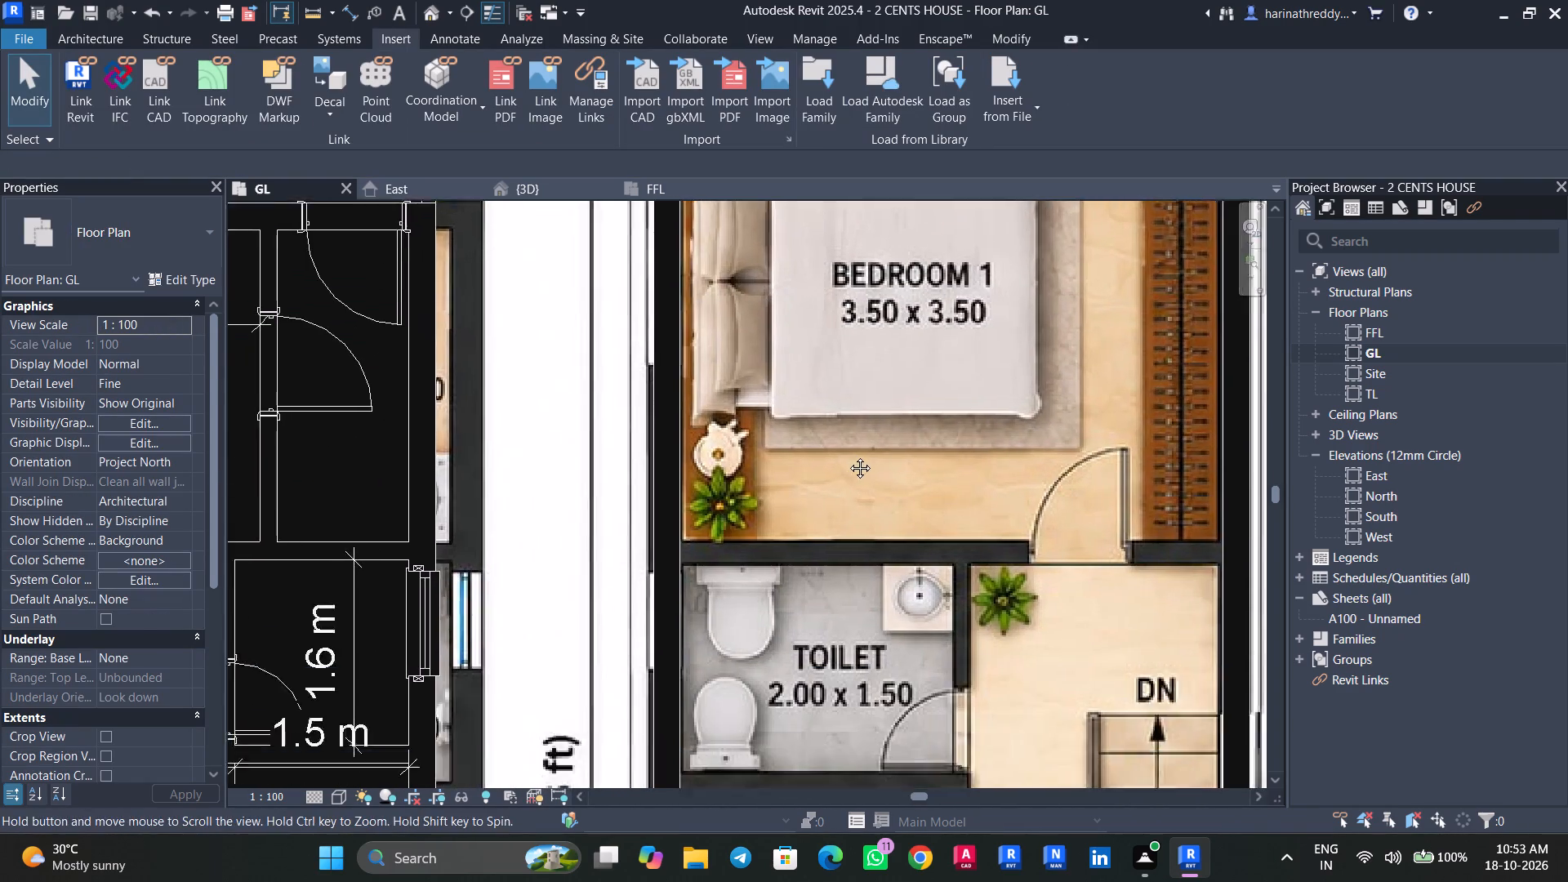
middle_drag(848, 456, 849, 451)
middle_drag(862, 662, 826, 499)
key(w)
key(a)
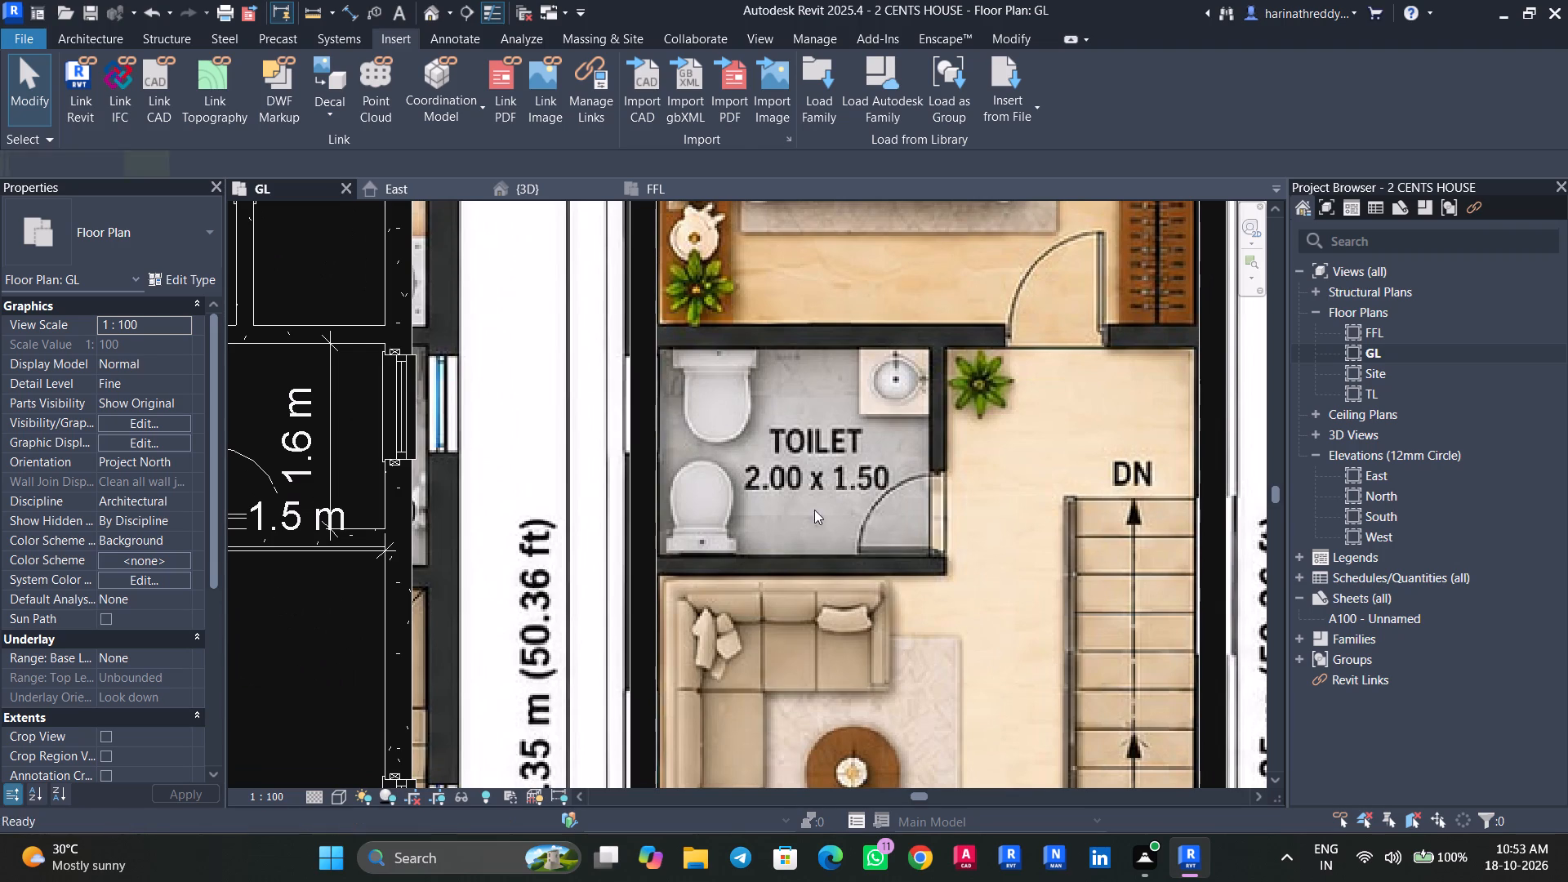
click(65, 238)
click(86, 386)
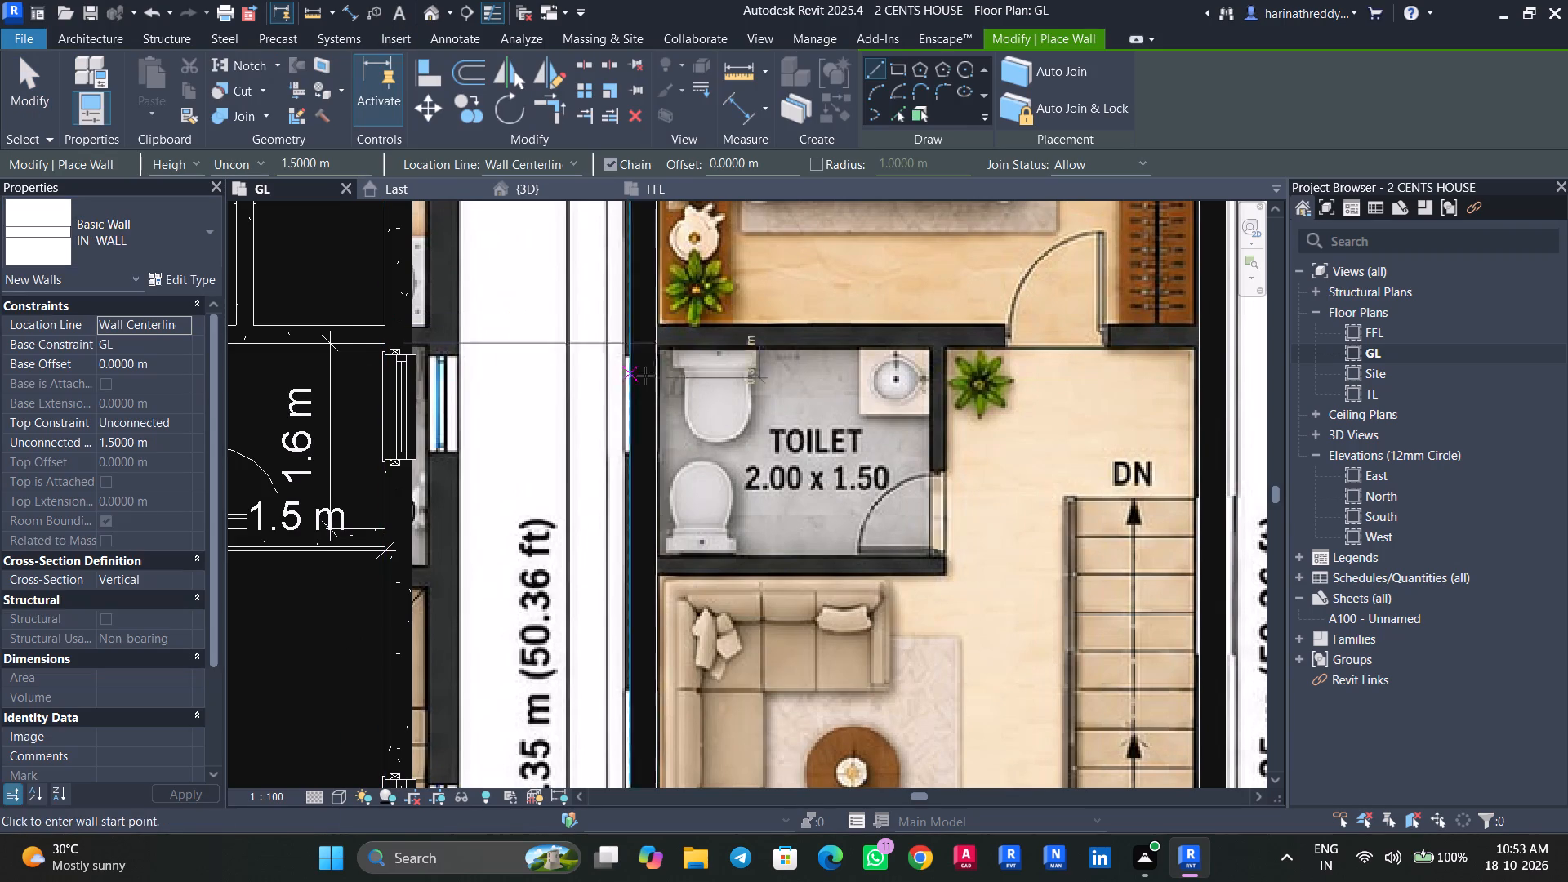
click(652, 333)
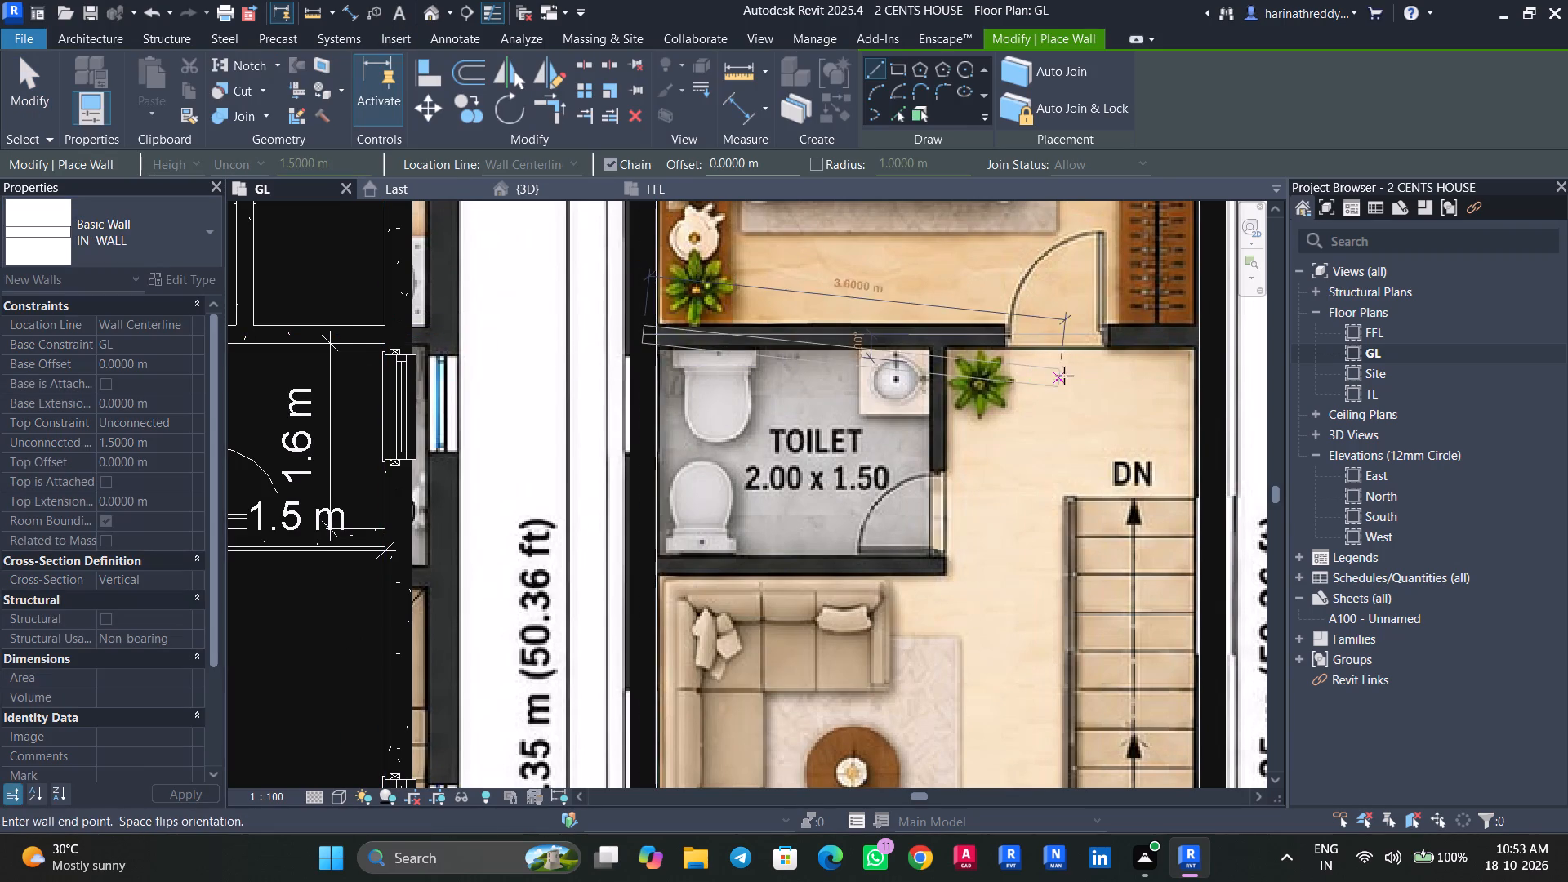
click(1206, 327)
key(Escape)
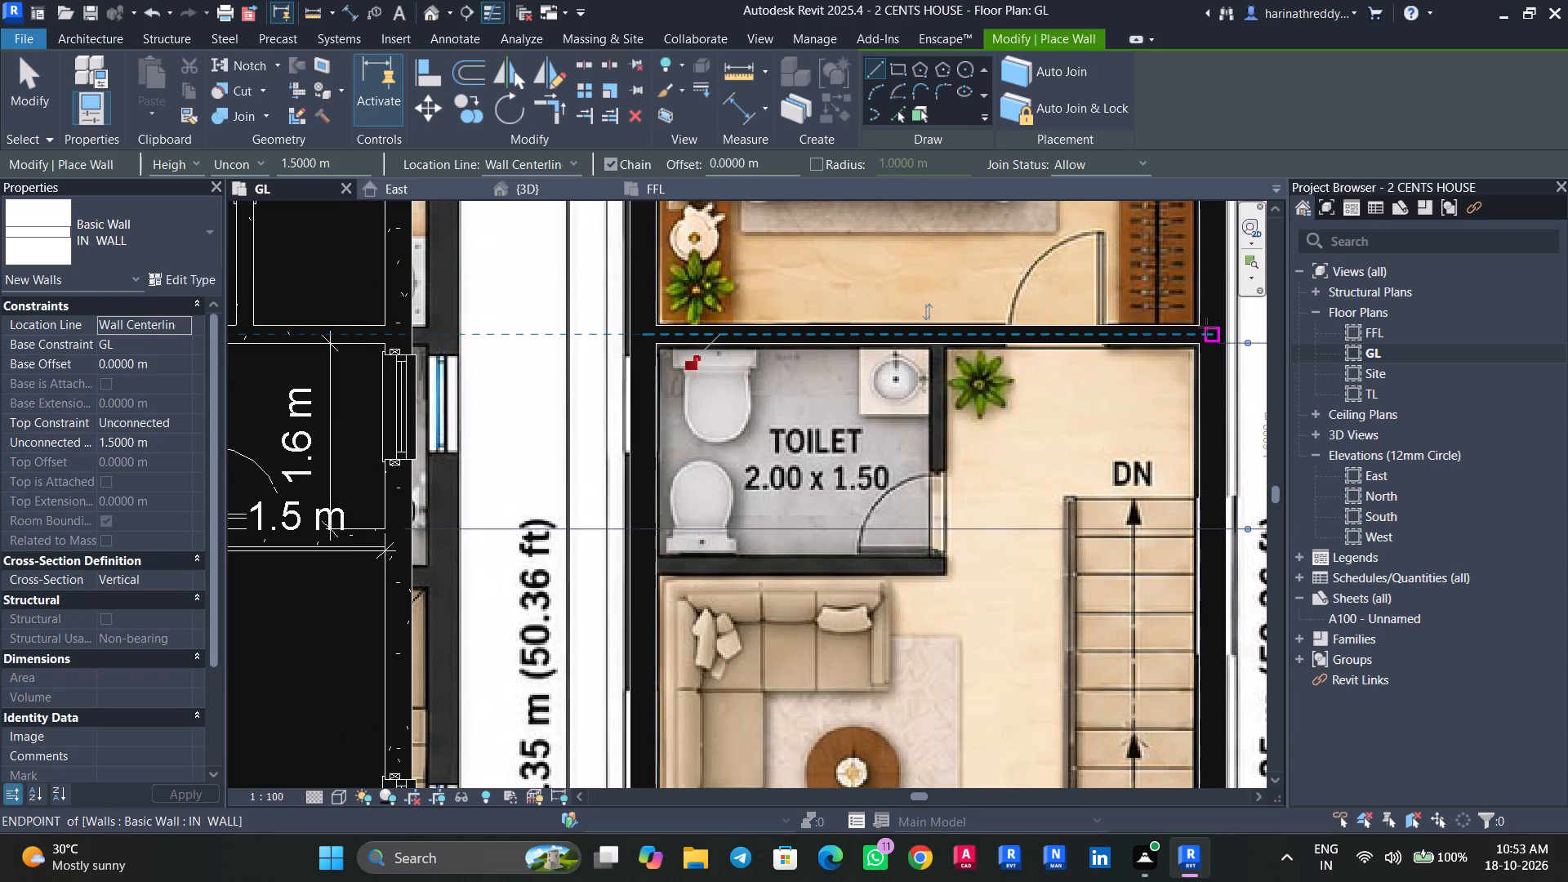
Enclose the first-floor toilet with IN WALL partitions along its east and south sides, ending at the west exterior wall.
click(938, 341)
click(946, 563)
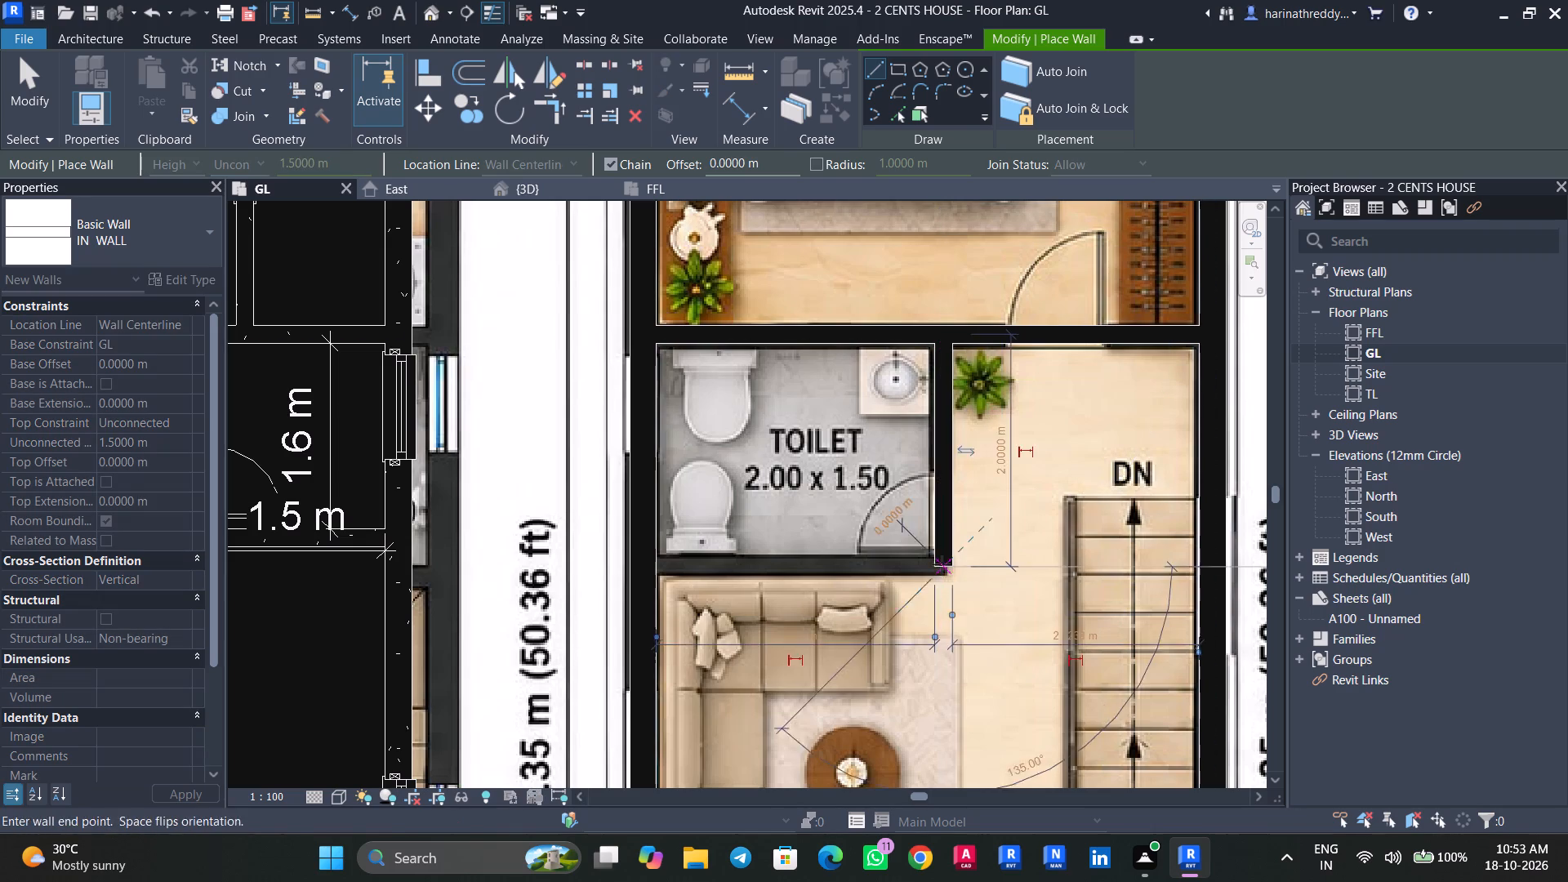
click(652, 560)
key(Escape)
key(Escape)
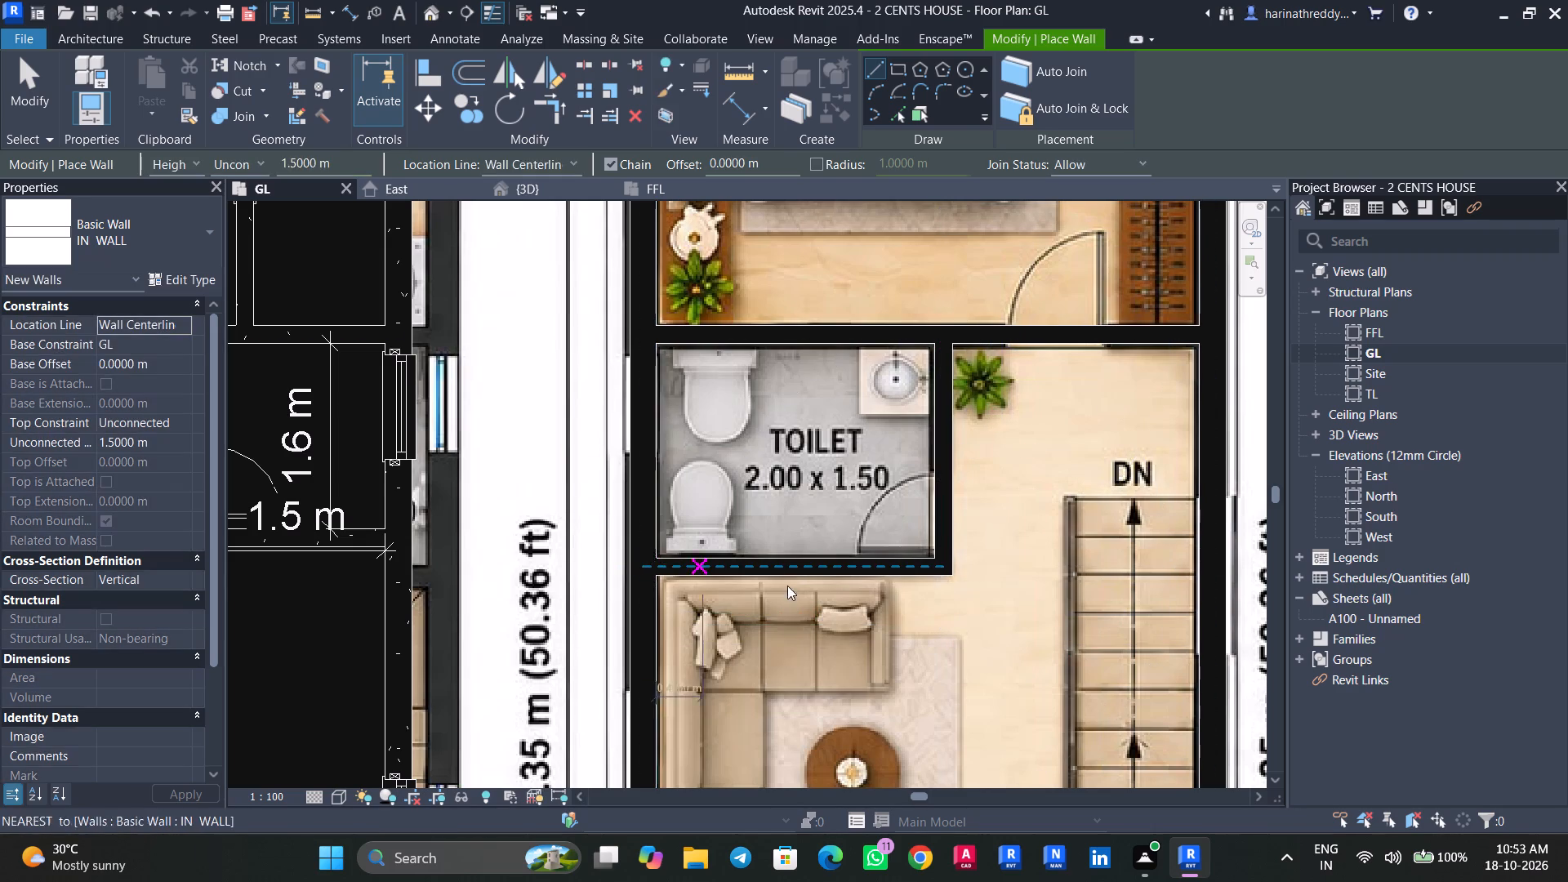
Examine the first-floor plan from Bedroom 1 through the family lounge and Bedroom 2 to the balcony.
scroll(835, 597, down, 3)
middle_drag(843, 606, 848, 362)
scroll(844, 429, down, 4)
middle_drag(847, 439, 798, 483)
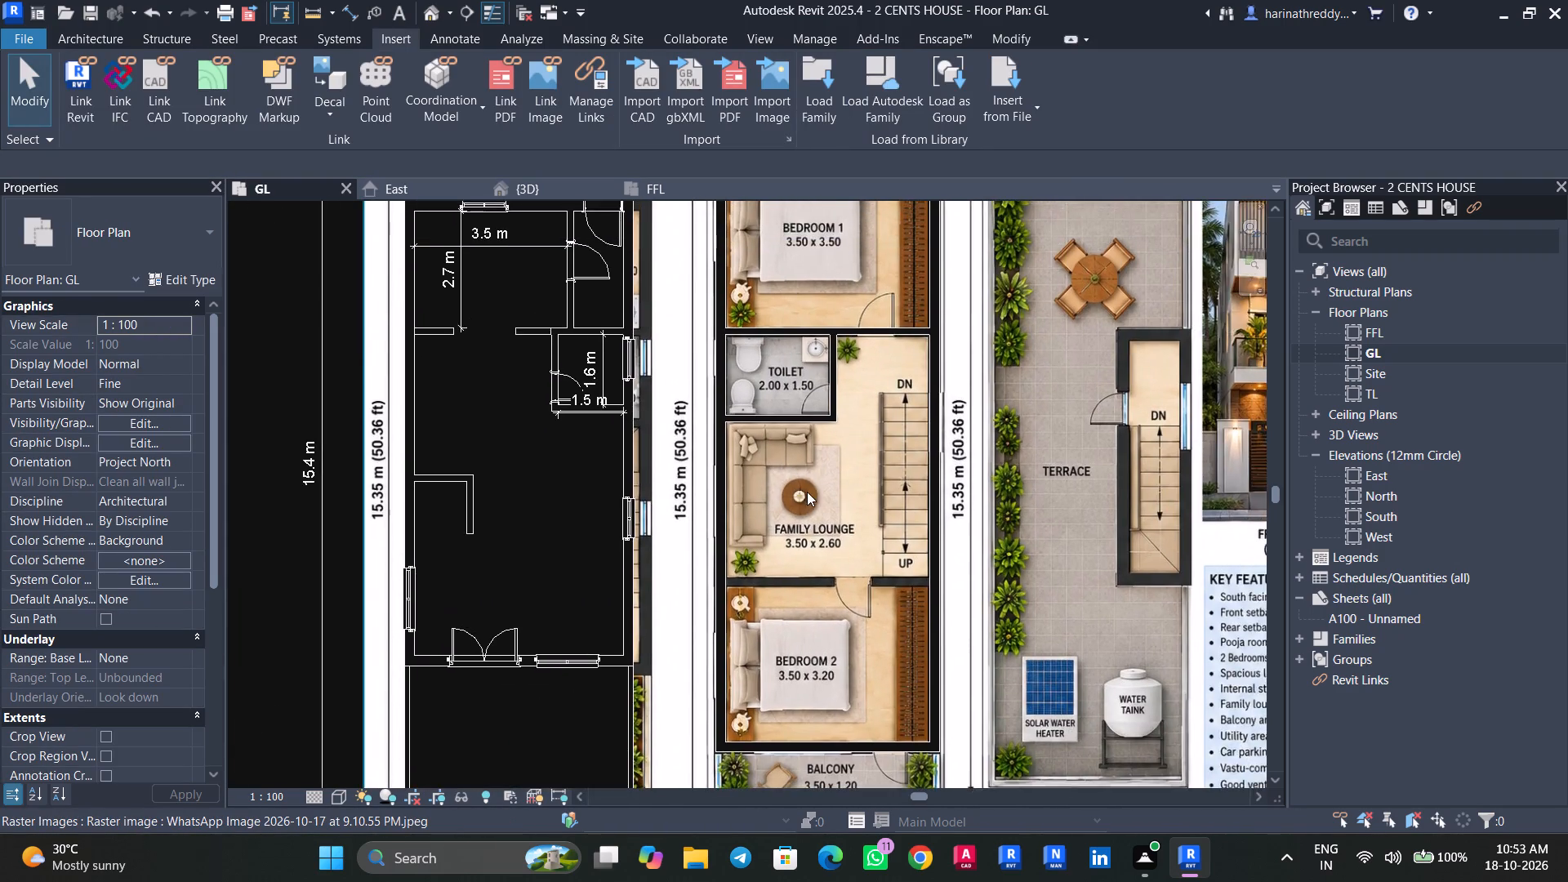
scroll(807, 492, down, 2)
scroll(816, 492, up, 2)
middle_drag(817, 492, 768, 653)
middle_drag(786, 625, 768, 585)
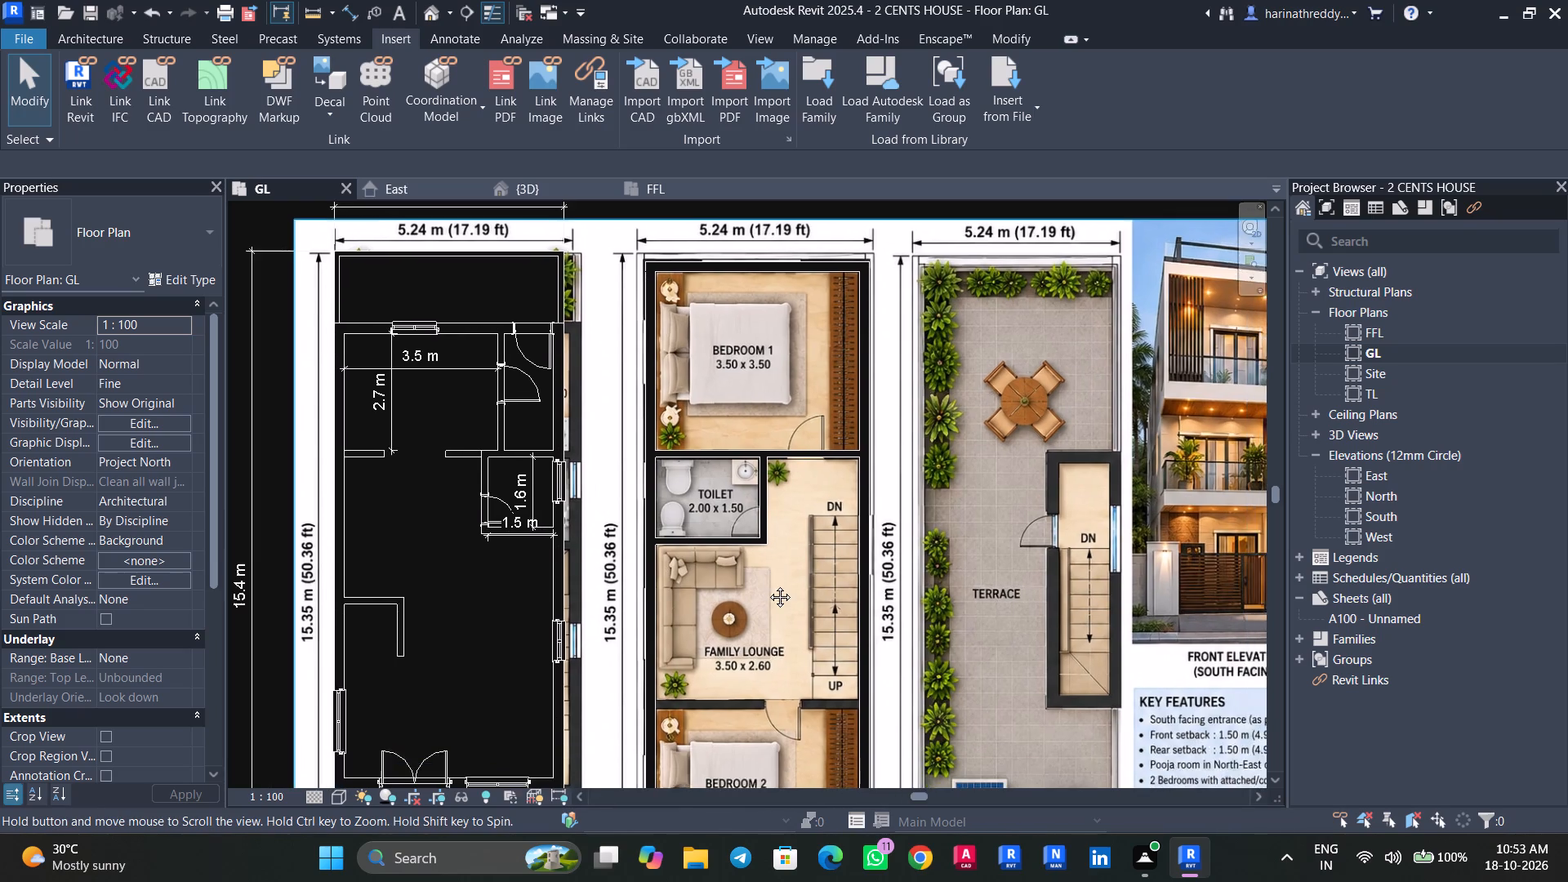
middle_drag(768, 585, 794, 482)
middle_drag(815, 590, 804, 501)
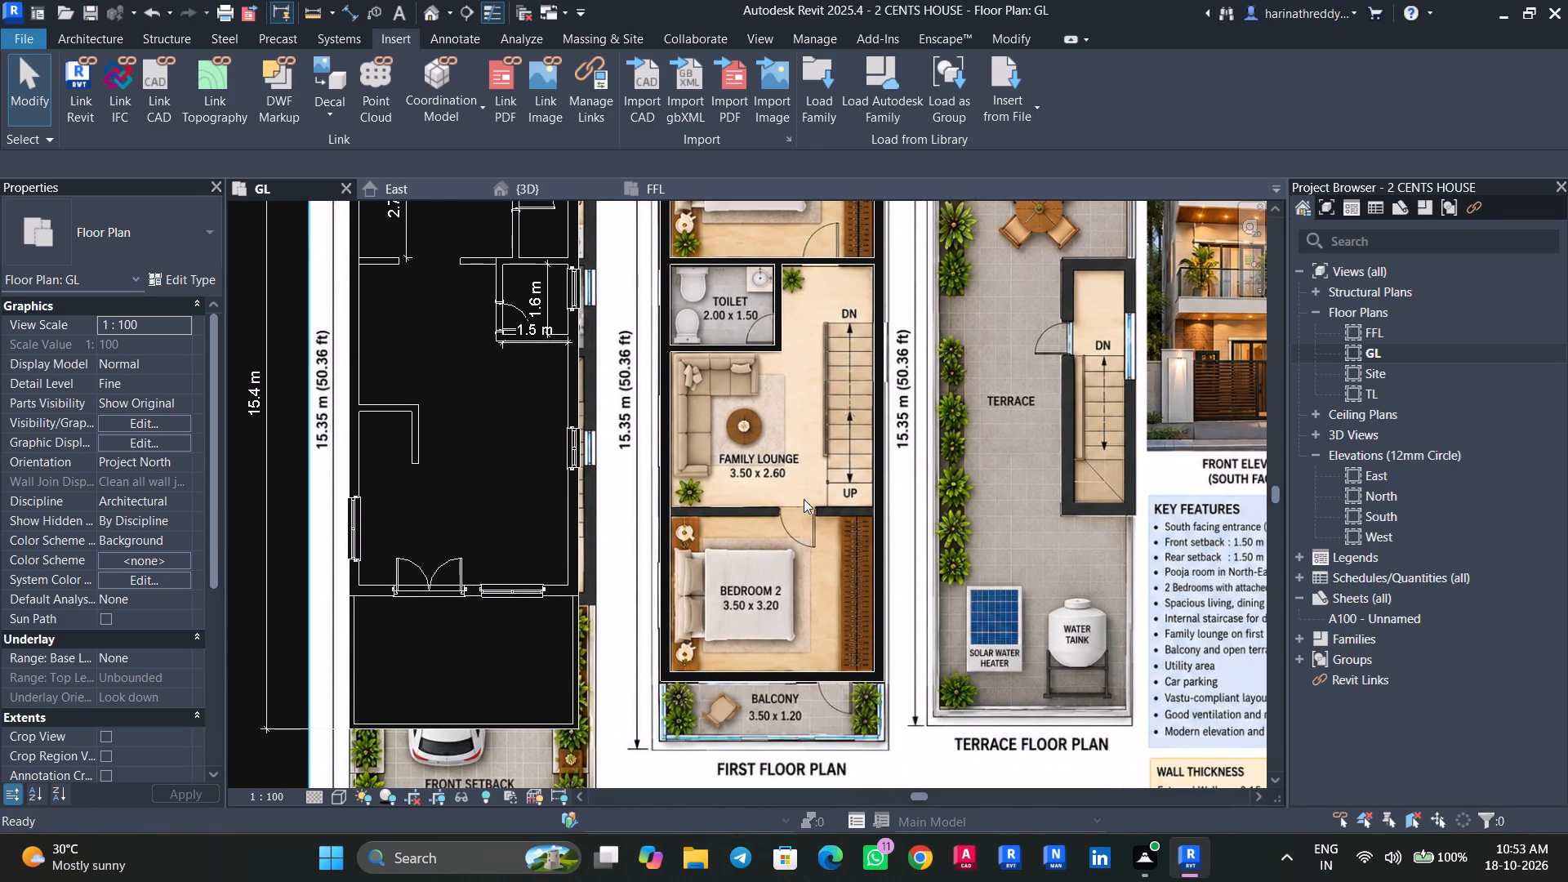